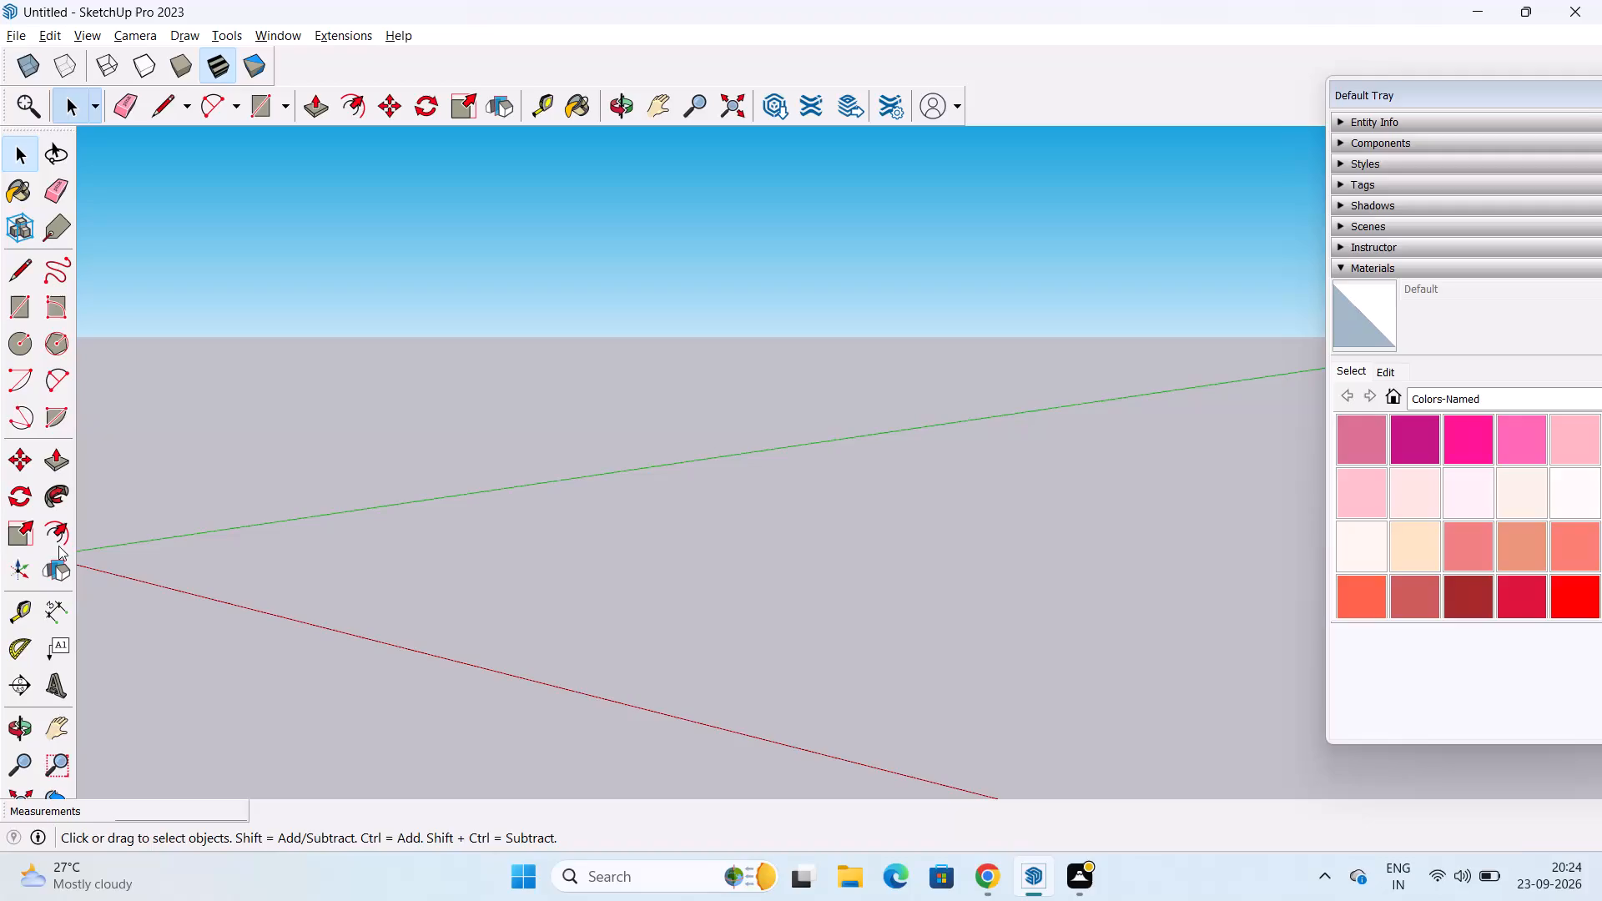
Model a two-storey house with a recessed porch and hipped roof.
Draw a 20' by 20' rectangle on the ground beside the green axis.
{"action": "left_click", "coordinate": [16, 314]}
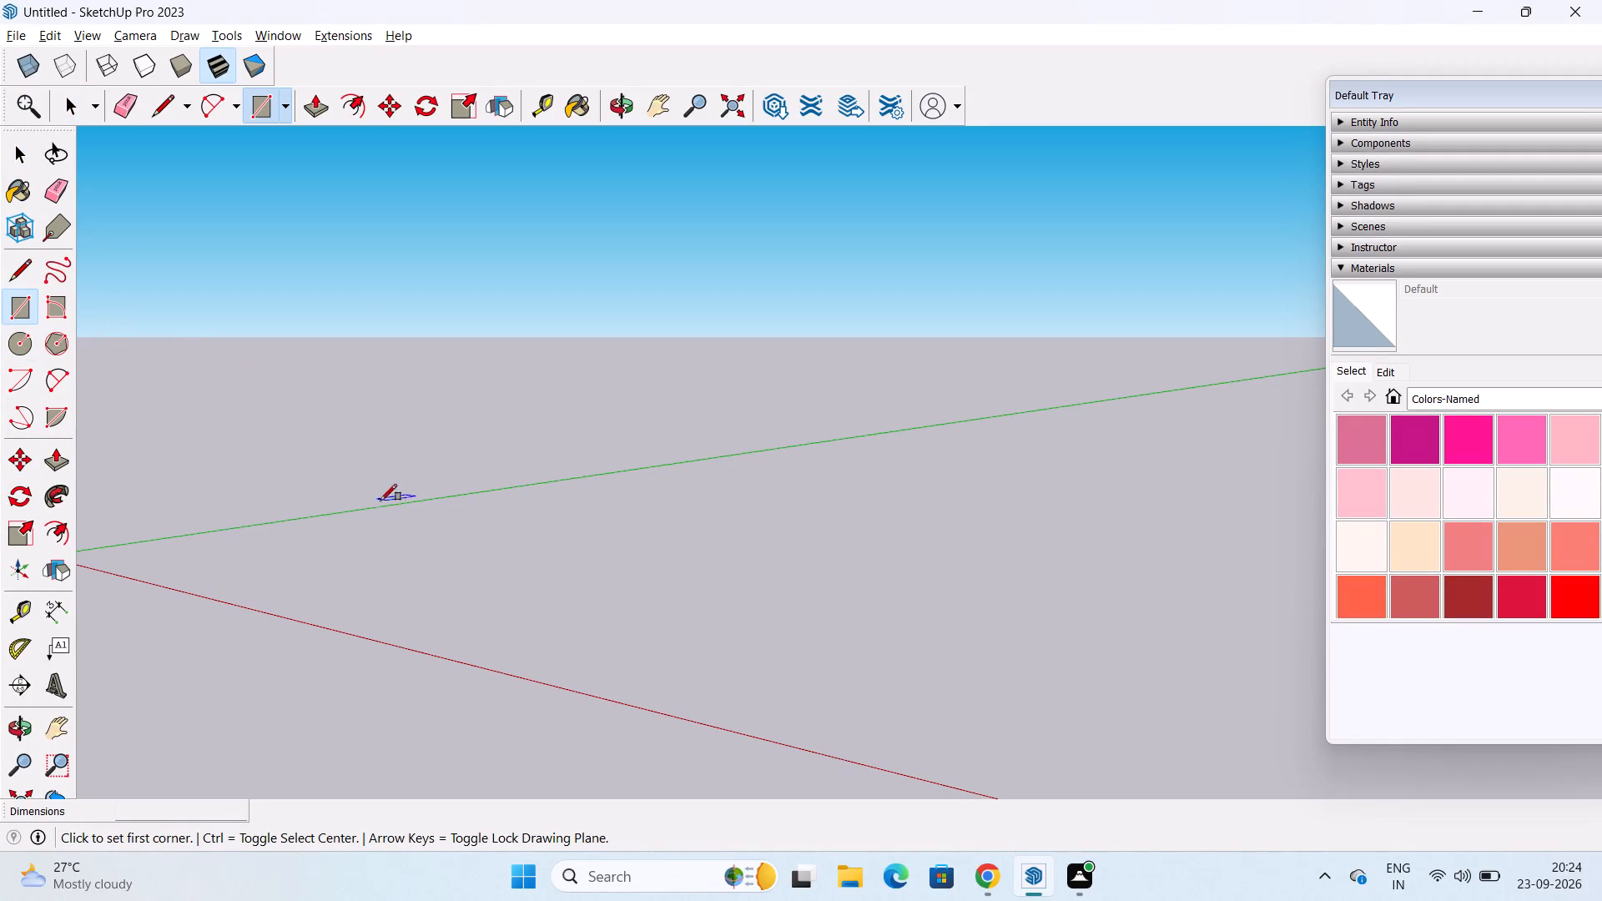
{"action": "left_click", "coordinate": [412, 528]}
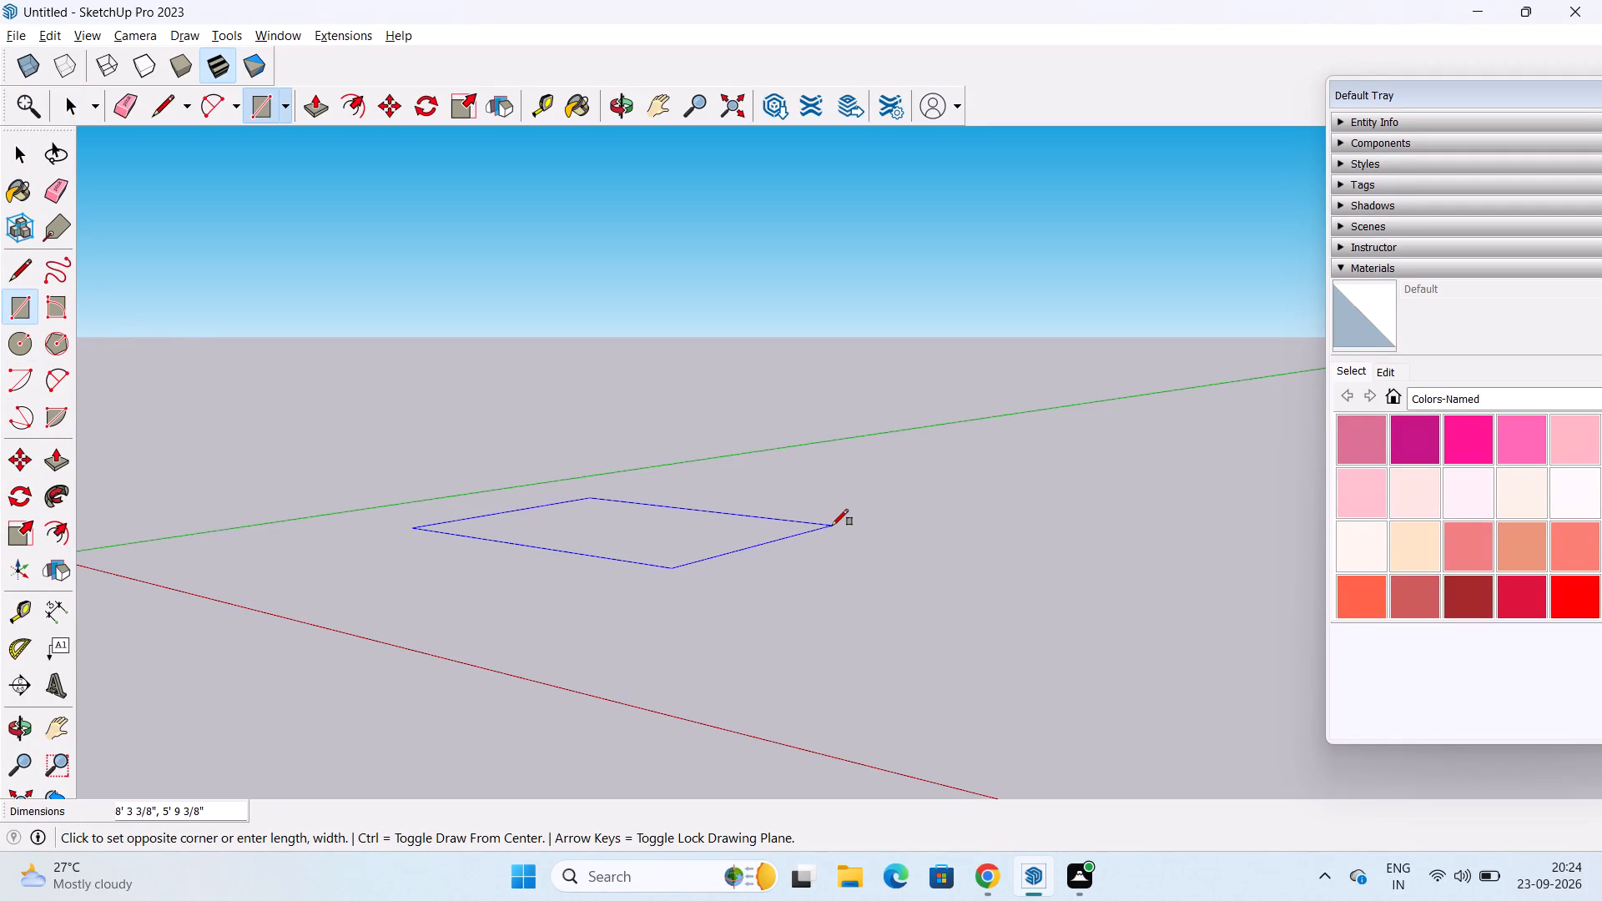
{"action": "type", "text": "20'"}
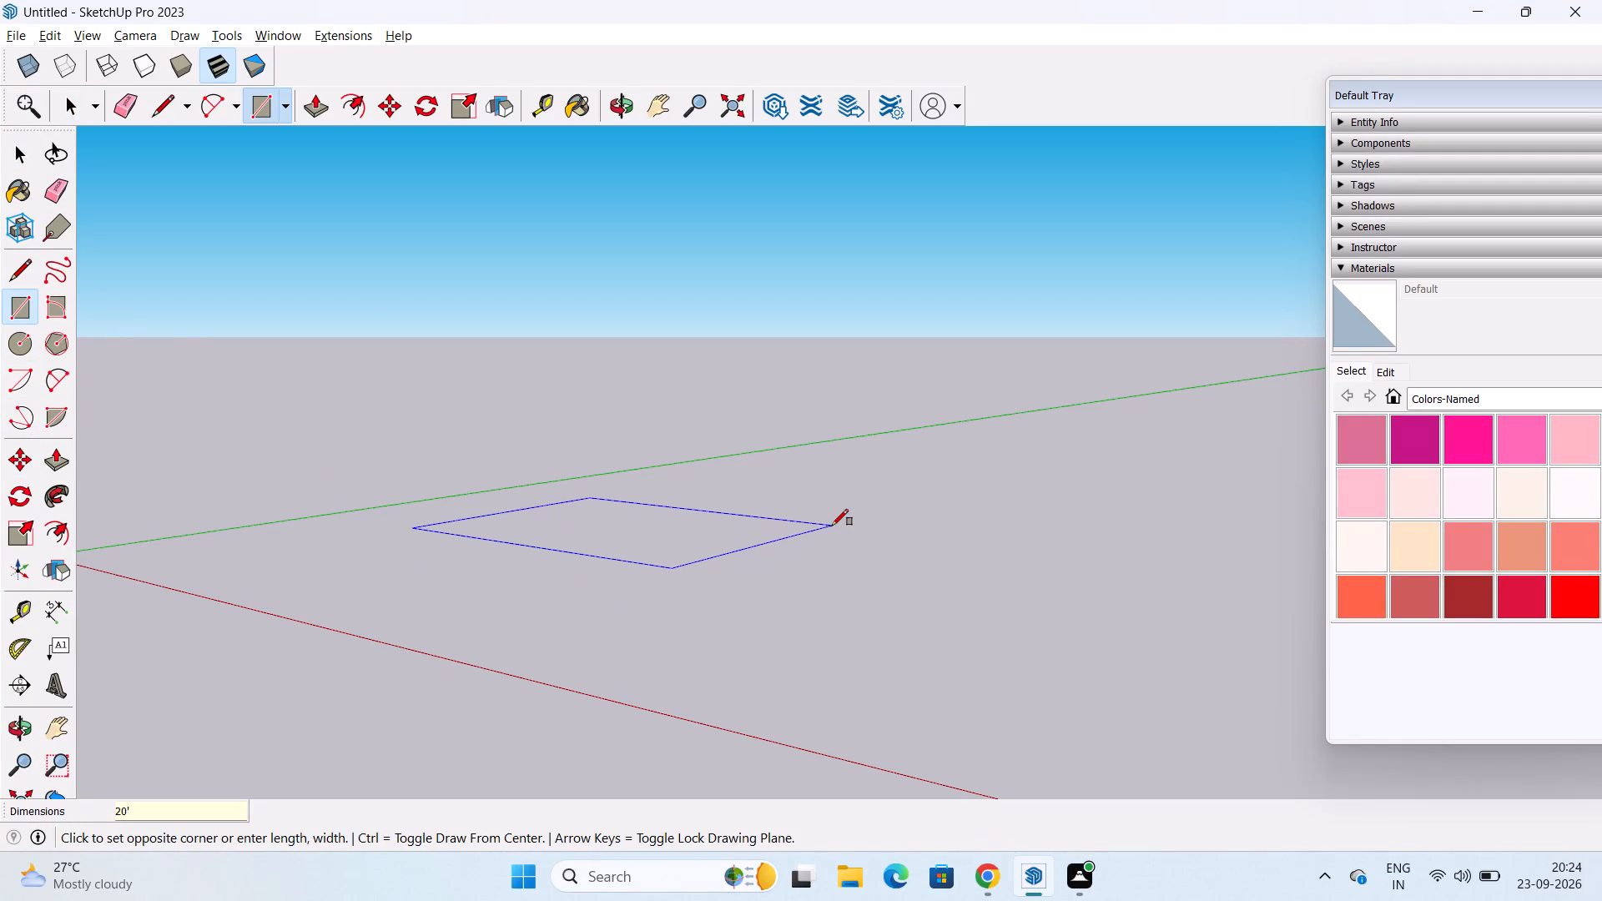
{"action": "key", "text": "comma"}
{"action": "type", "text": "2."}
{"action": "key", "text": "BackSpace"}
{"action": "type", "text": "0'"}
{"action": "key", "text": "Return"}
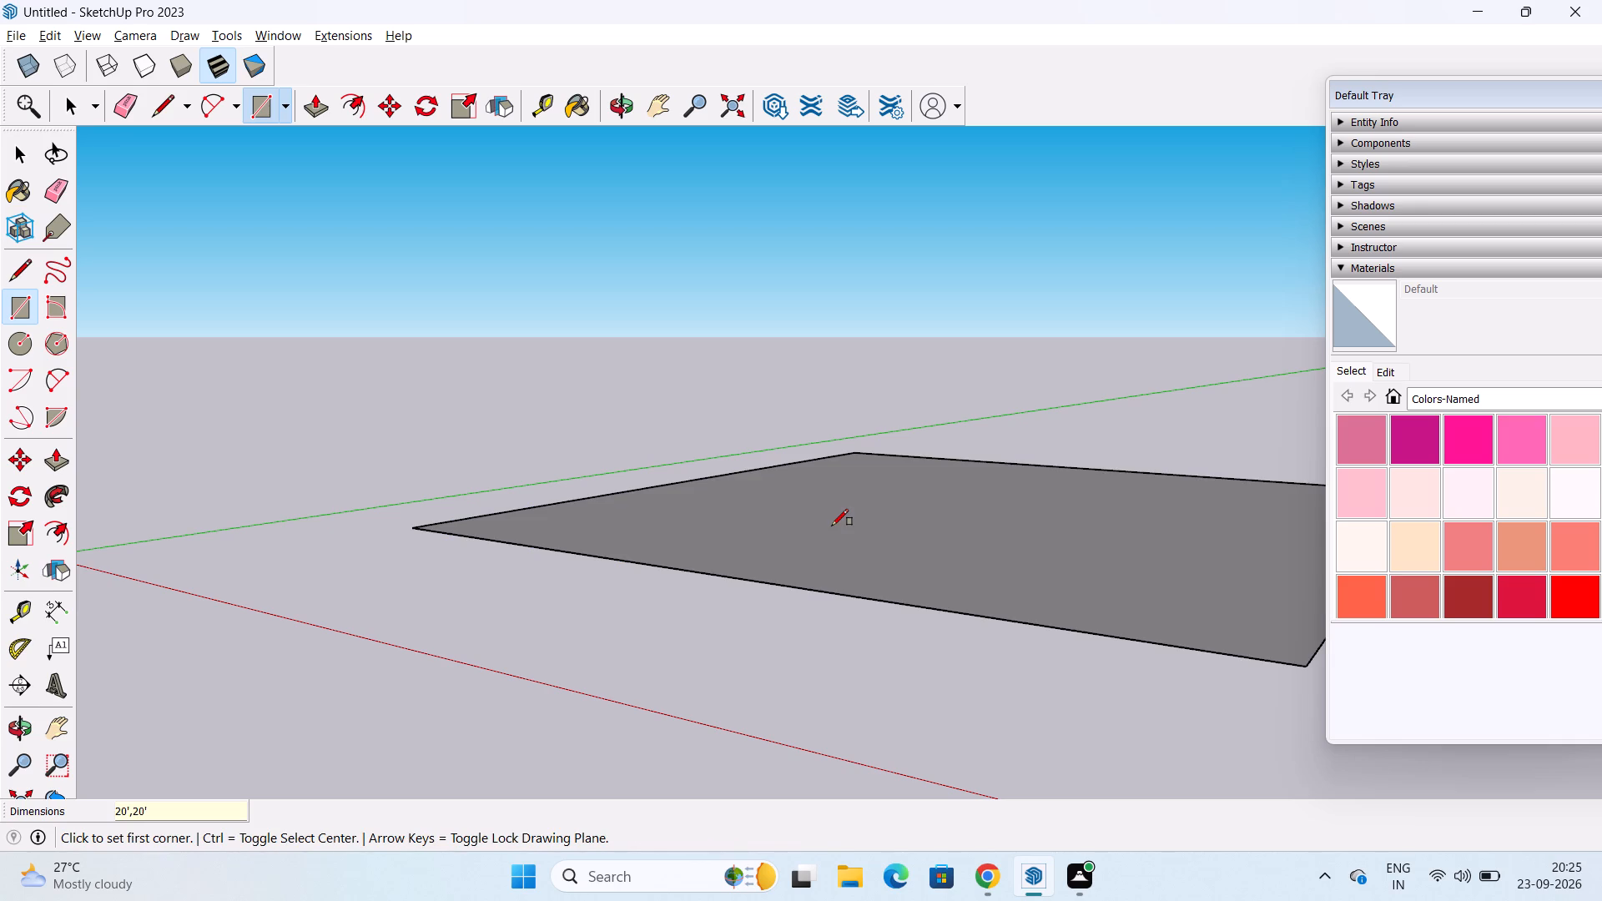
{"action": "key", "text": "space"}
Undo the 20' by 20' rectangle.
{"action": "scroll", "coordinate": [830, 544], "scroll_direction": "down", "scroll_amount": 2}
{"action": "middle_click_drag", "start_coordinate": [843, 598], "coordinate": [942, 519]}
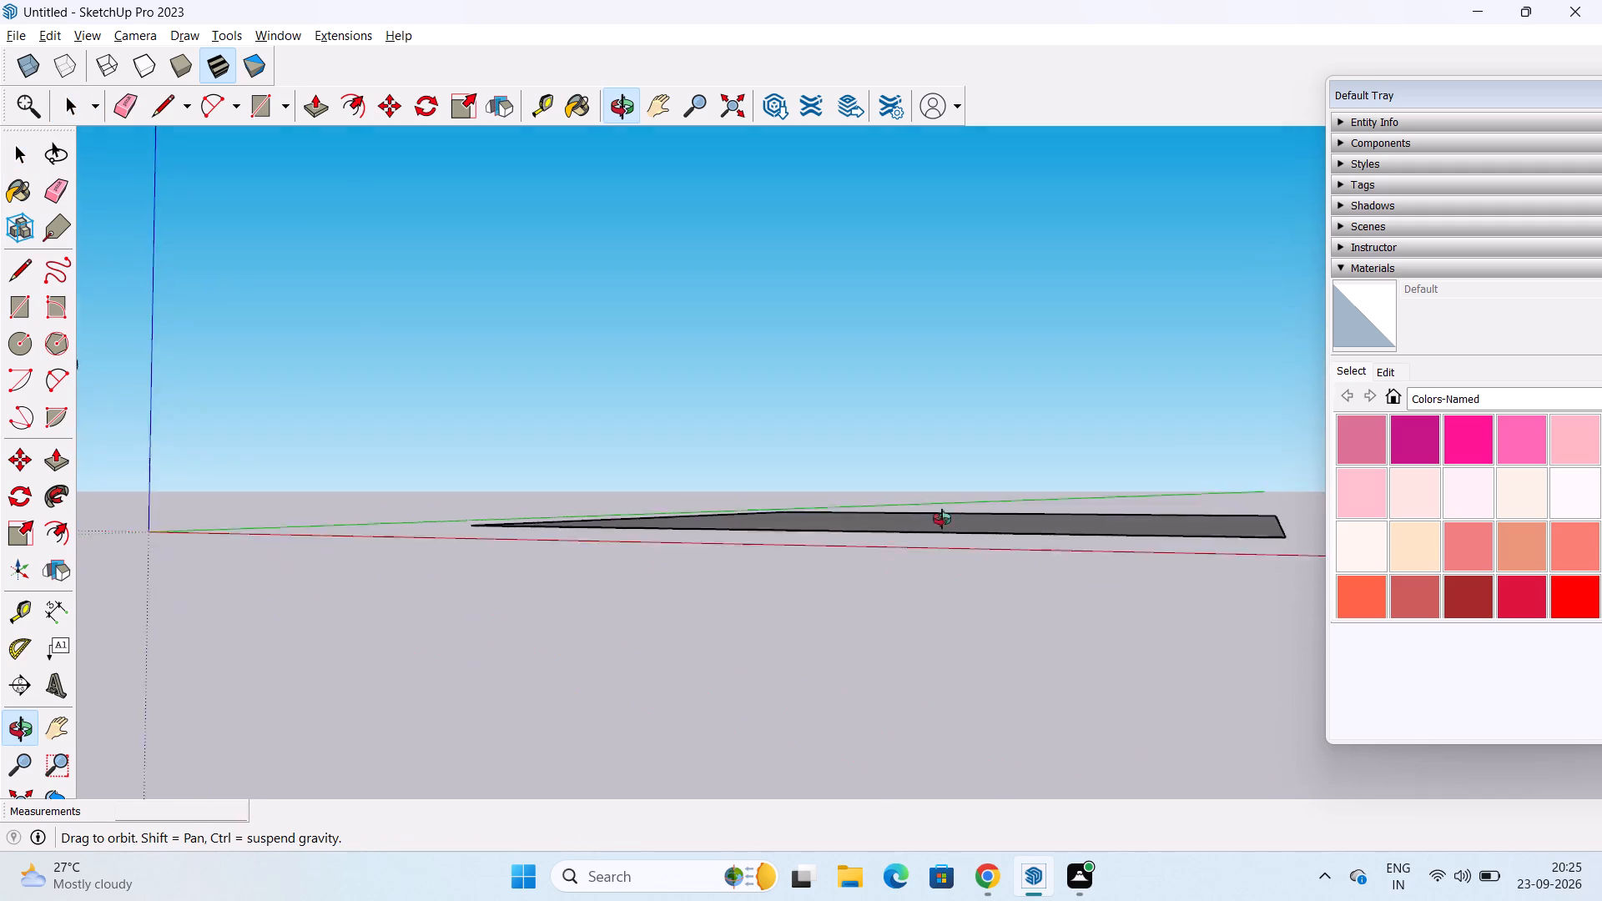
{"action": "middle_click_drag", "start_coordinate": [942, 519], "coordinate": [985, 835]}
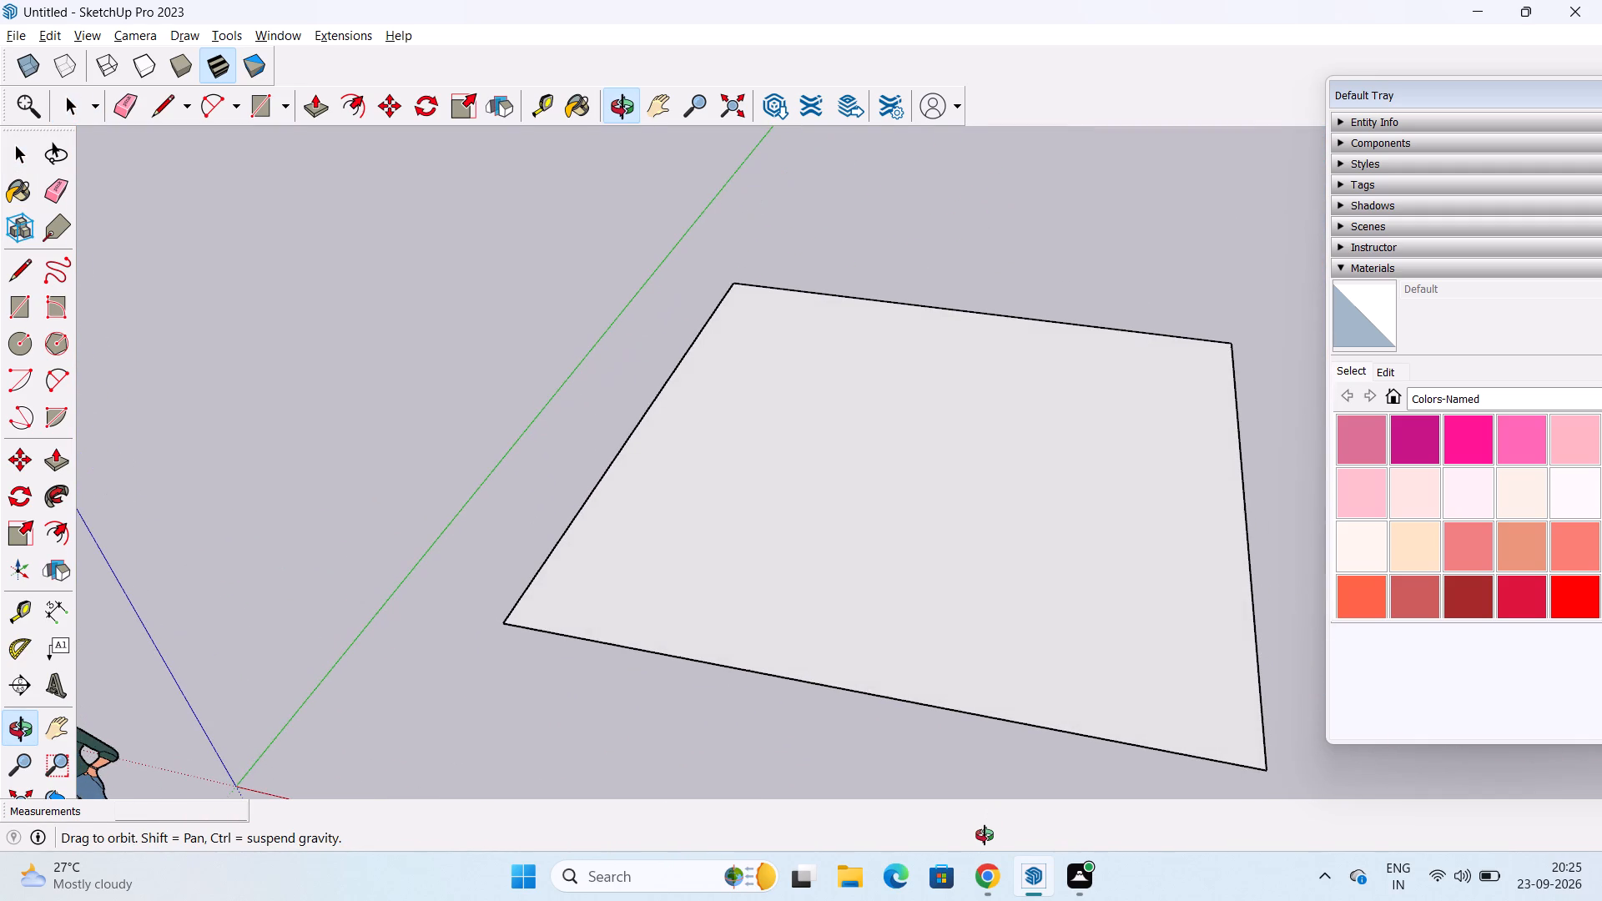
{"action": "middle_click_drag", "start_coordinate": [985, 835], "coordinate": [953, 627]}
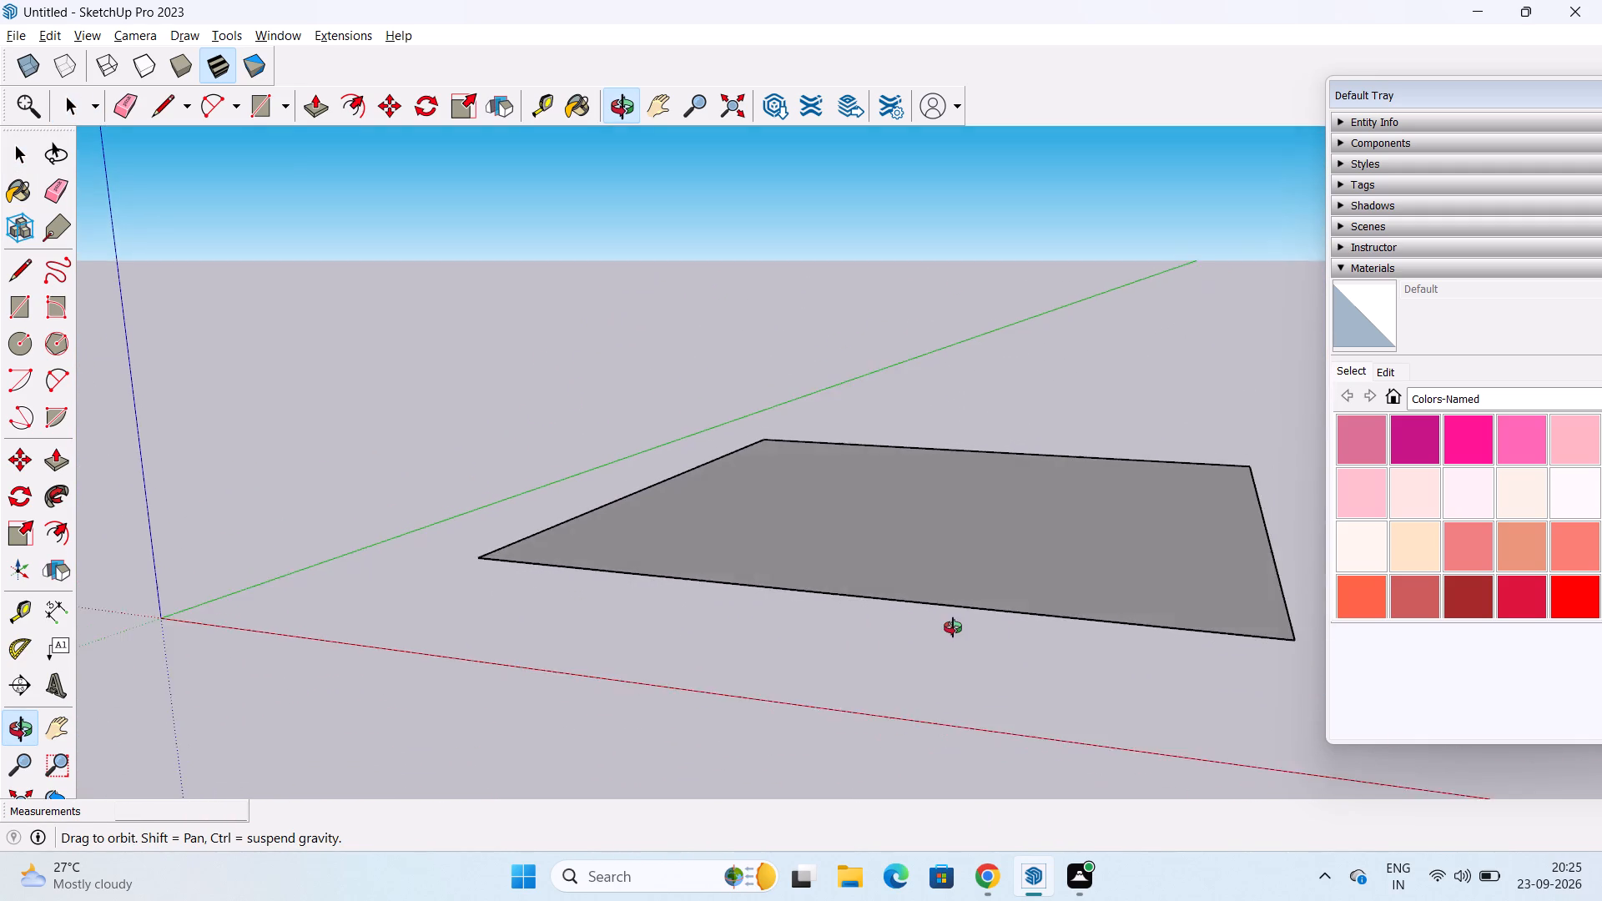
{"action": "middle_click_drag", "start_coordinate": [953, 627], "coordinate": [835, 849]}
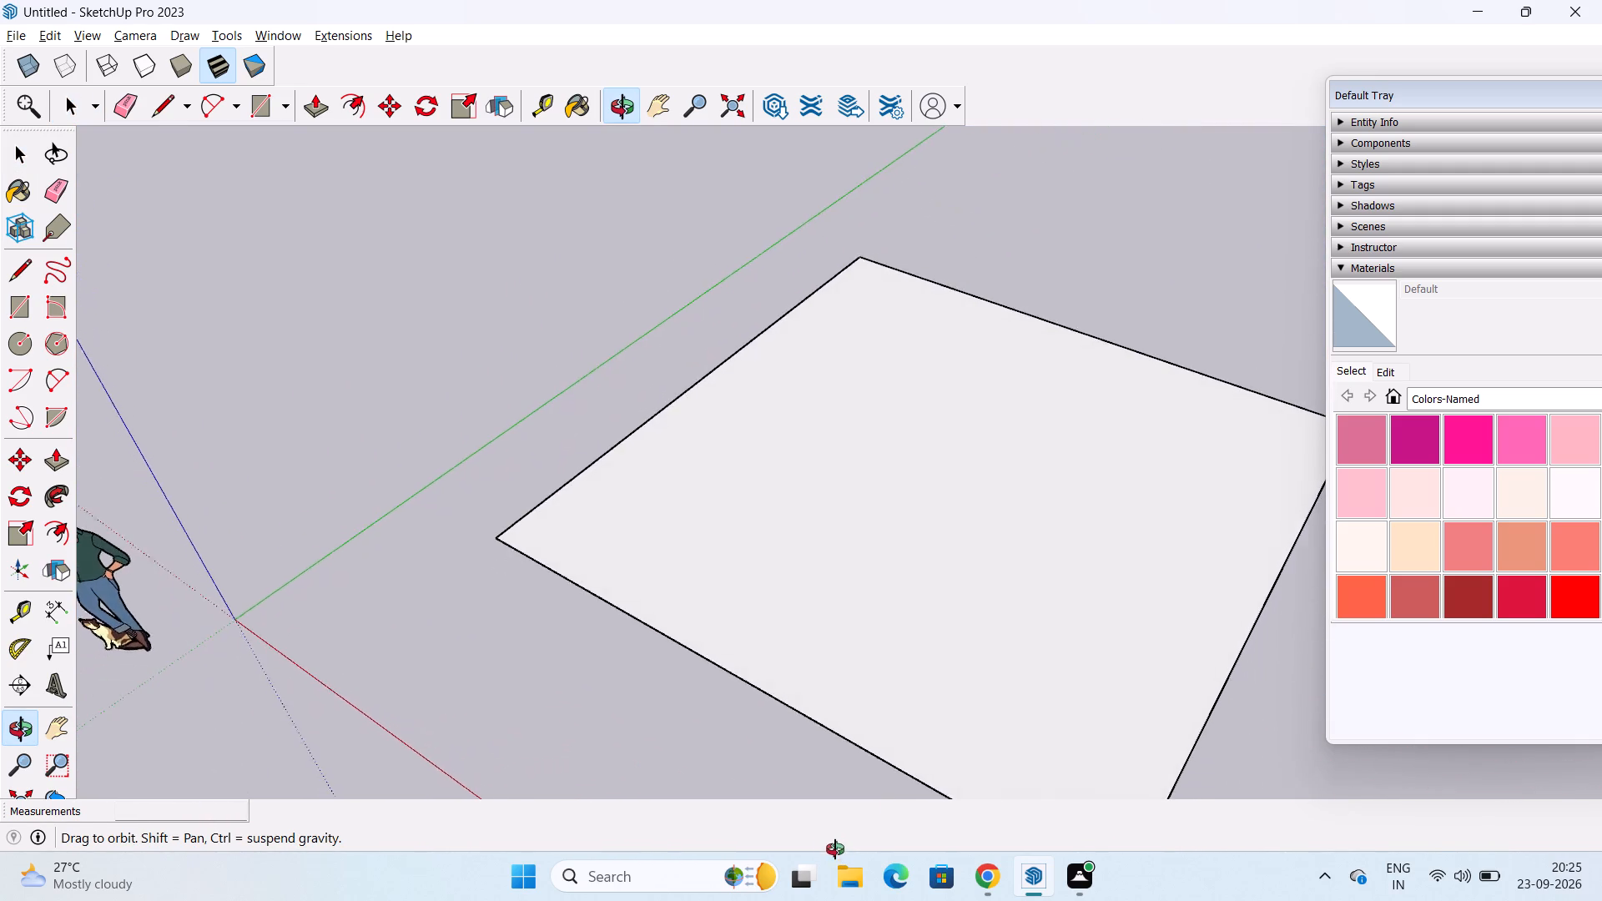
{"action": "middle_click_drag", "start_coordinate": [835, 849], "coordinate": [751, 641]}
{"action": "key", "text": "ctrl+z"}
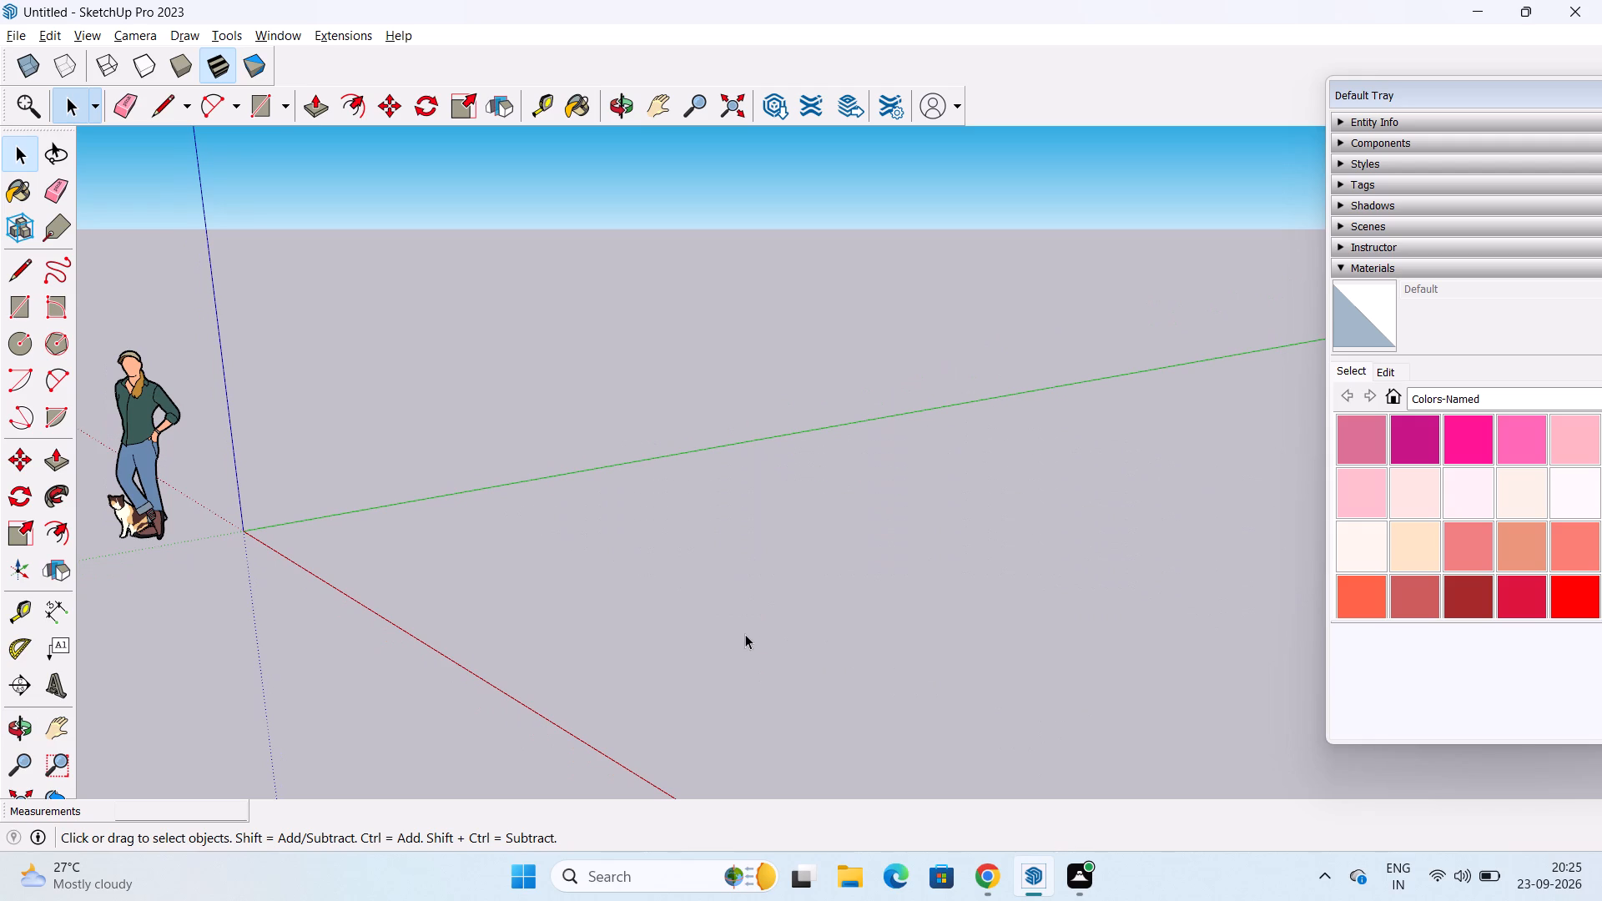
Draw a 30' by 25' rectangle on the ground between the red and green axes.
{"action": "left_click", "coordinate": [13, 316]}
{"action": "left_click", "coordinate": [597, 517]}
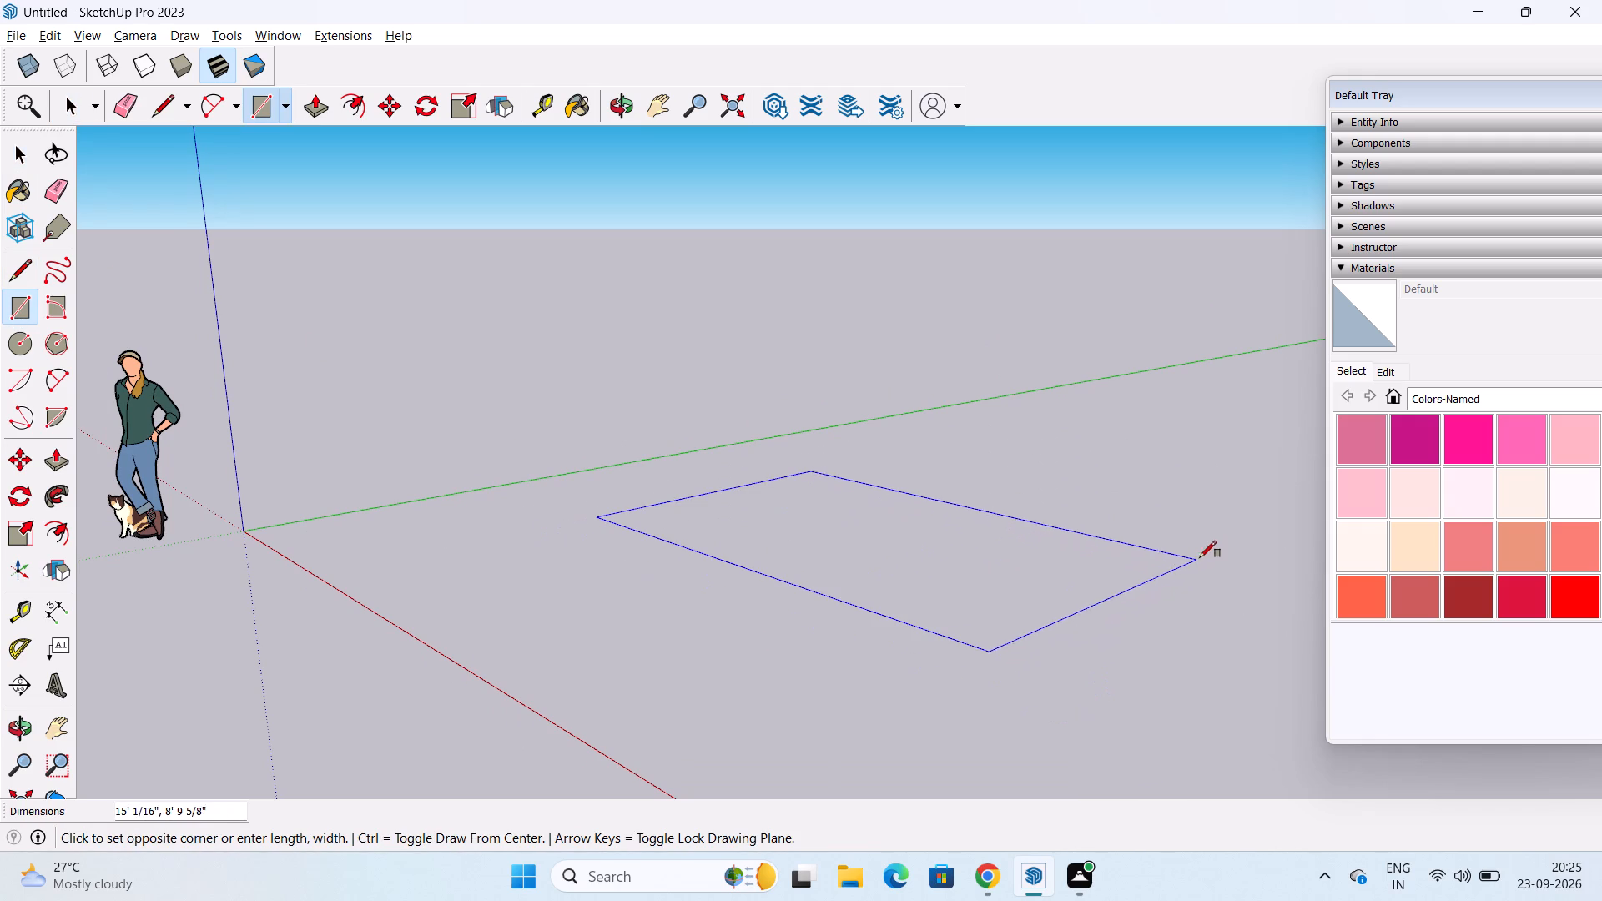
{"action": "type", "text": "30"}
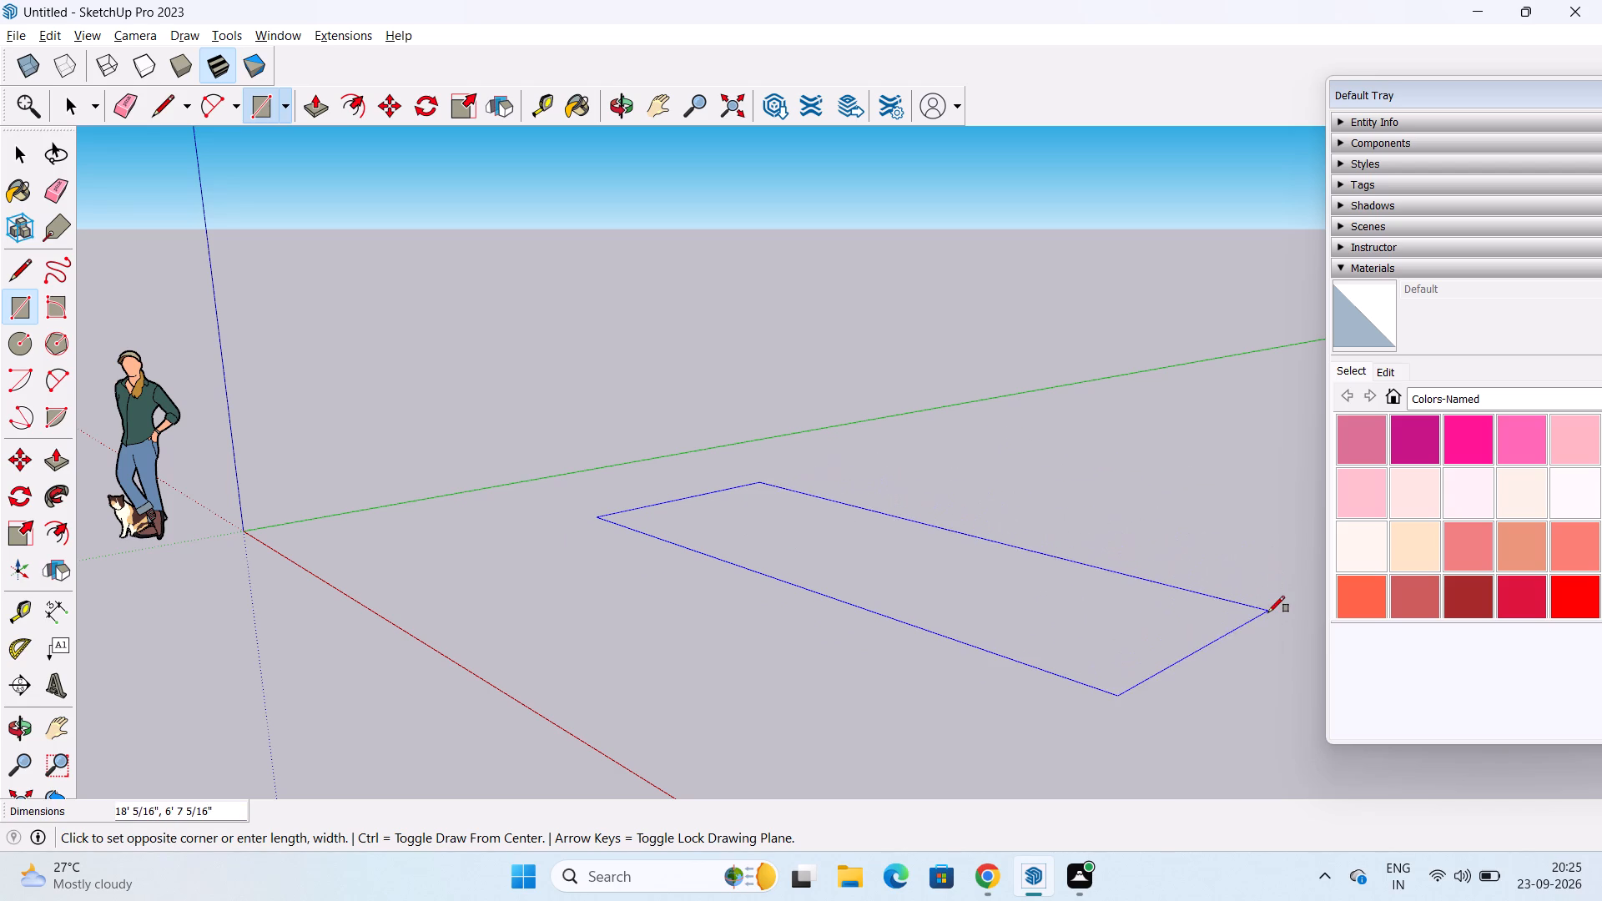
{"action": "type", "text": "30'"}
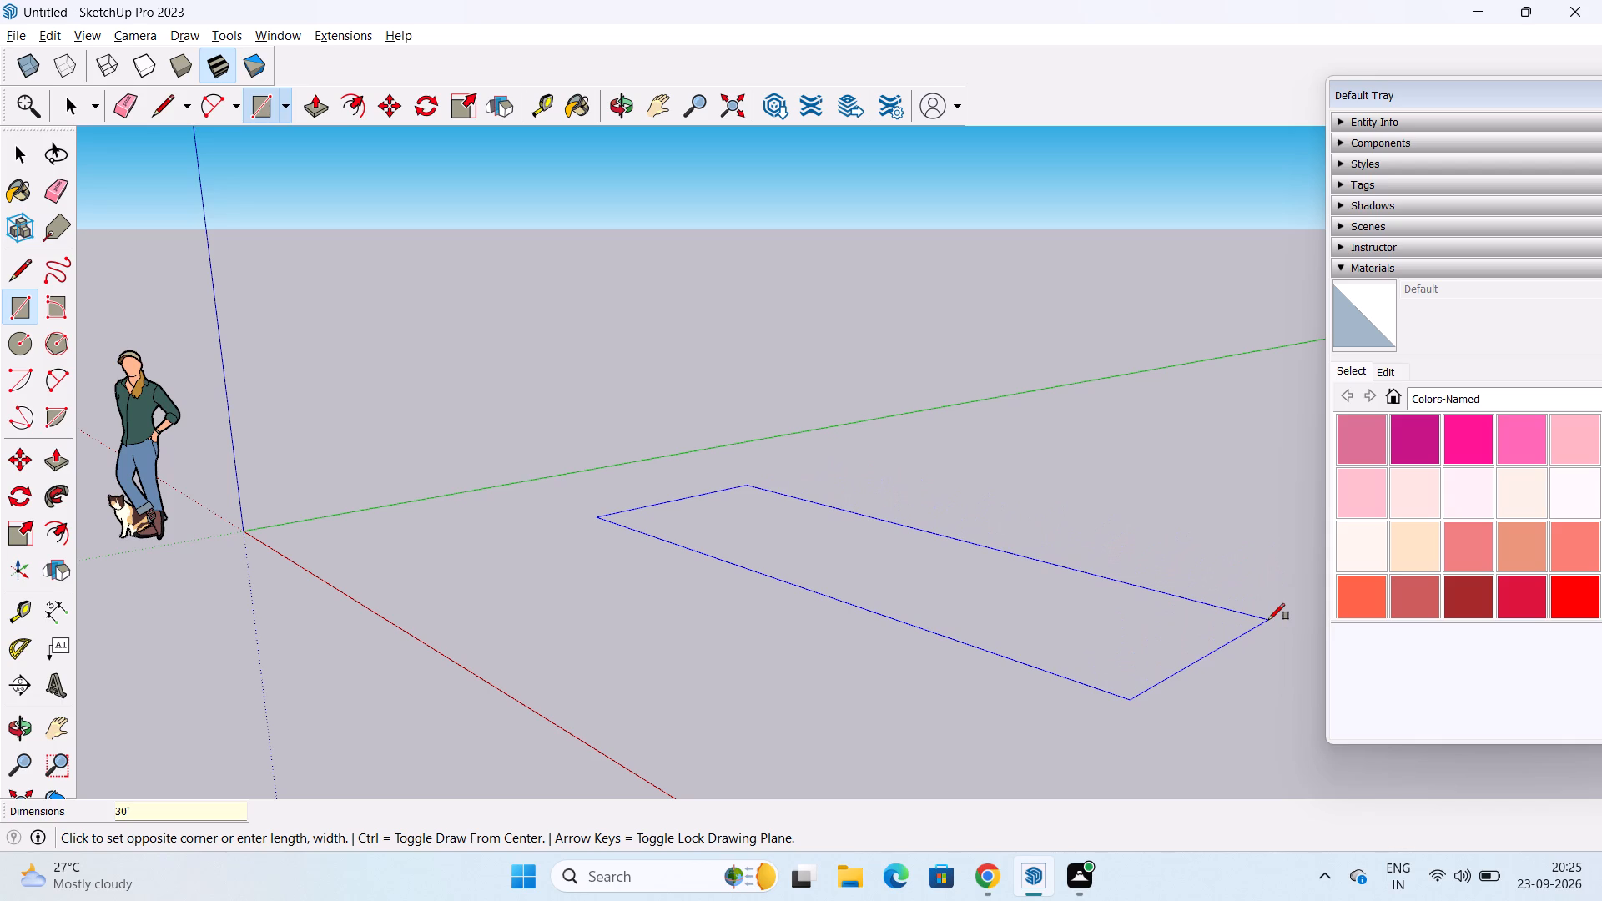
{"action": "key", "text": "comma"}
{"action": "type", "text": "20'"}
{"action": "key", "text": "BackSpace"}
{"action": "key", "text": "BackSpace"}
{"action": "key", "text": "BackSpace"}
{"action": "key", "text": "BackSpace"}
{"action": "key", "text": "BackSpace"}
{"action": "key", "text": "BackSpace"}
{"action": "key", "text": "BackSpace"}
{"action": "type", "text": "30'"}
{"action": "type", "text": ",25'"}
{"action": "key", "text": "Return"}
{"action": "key", "text": "space"}
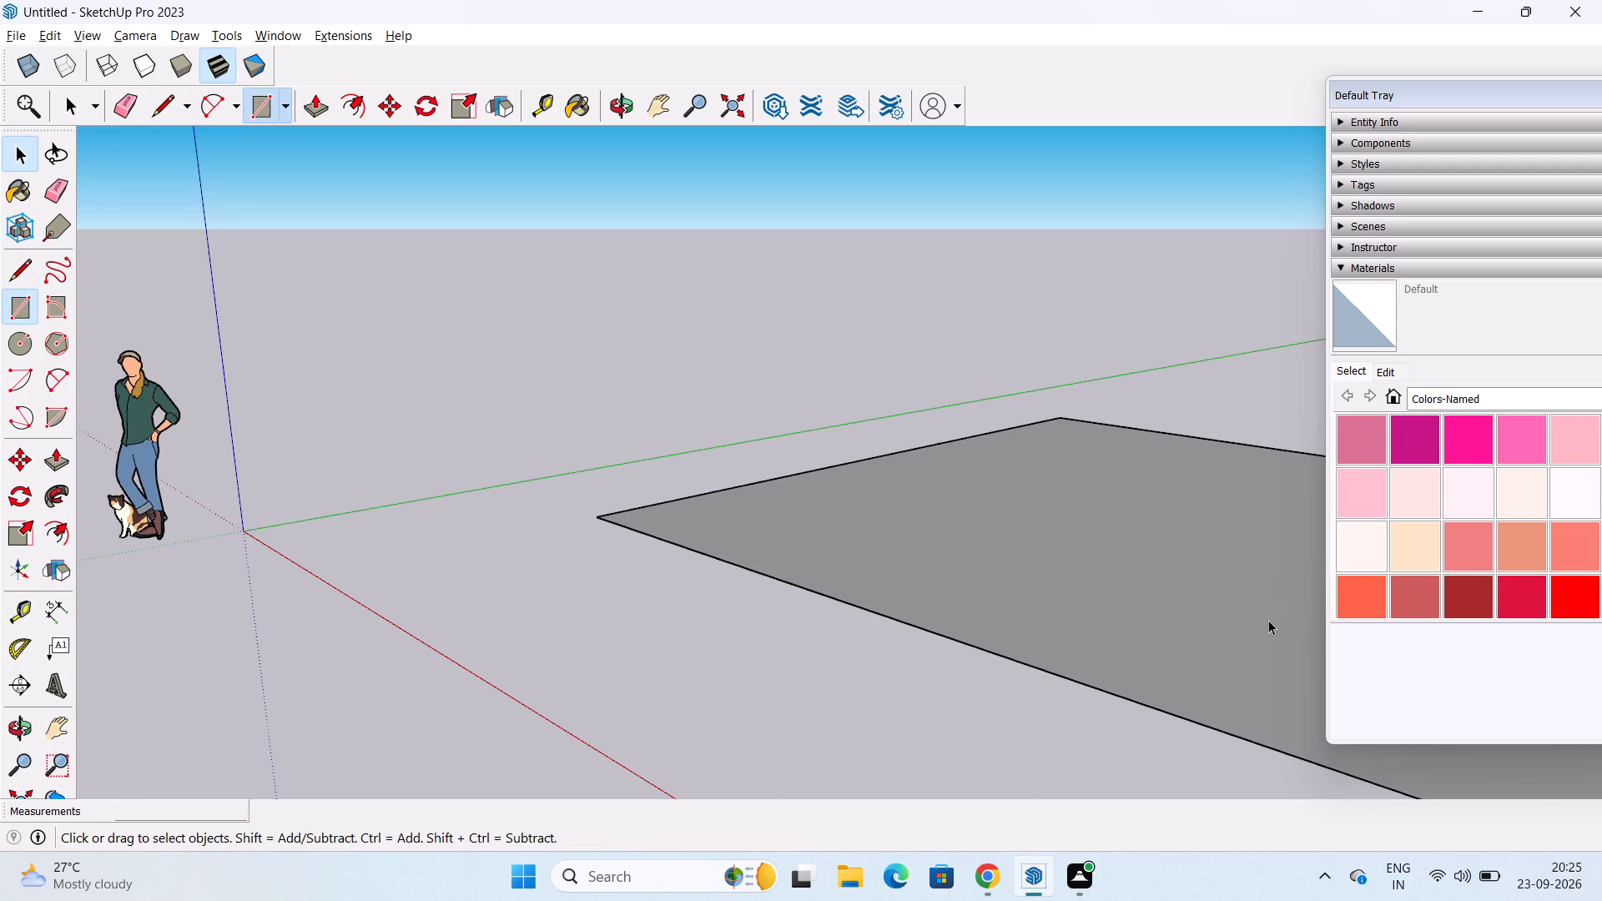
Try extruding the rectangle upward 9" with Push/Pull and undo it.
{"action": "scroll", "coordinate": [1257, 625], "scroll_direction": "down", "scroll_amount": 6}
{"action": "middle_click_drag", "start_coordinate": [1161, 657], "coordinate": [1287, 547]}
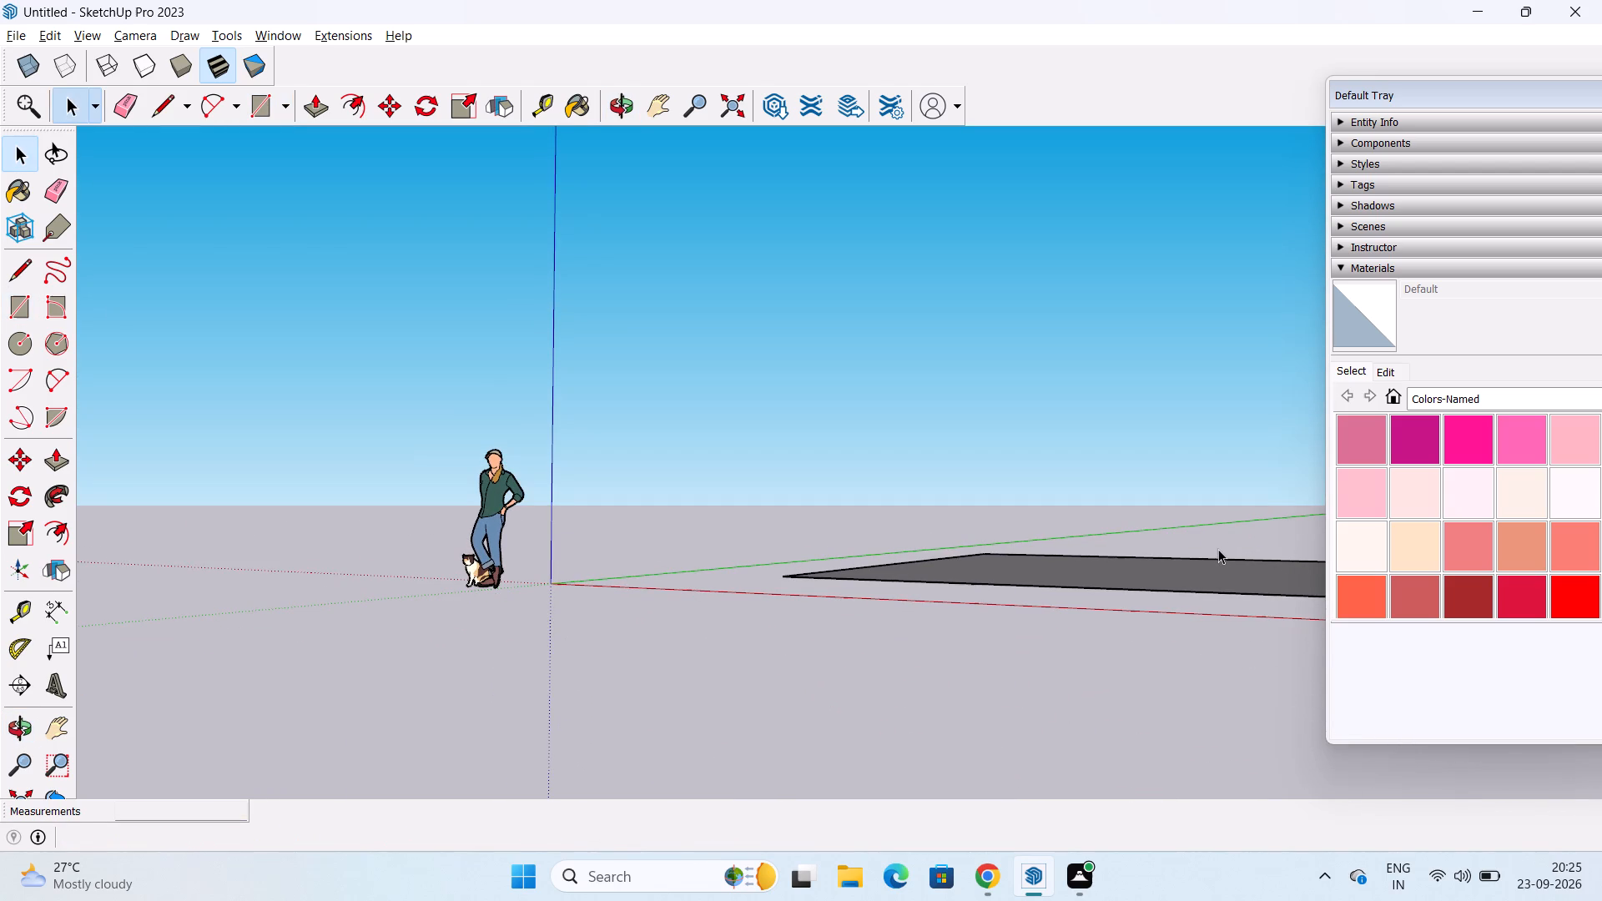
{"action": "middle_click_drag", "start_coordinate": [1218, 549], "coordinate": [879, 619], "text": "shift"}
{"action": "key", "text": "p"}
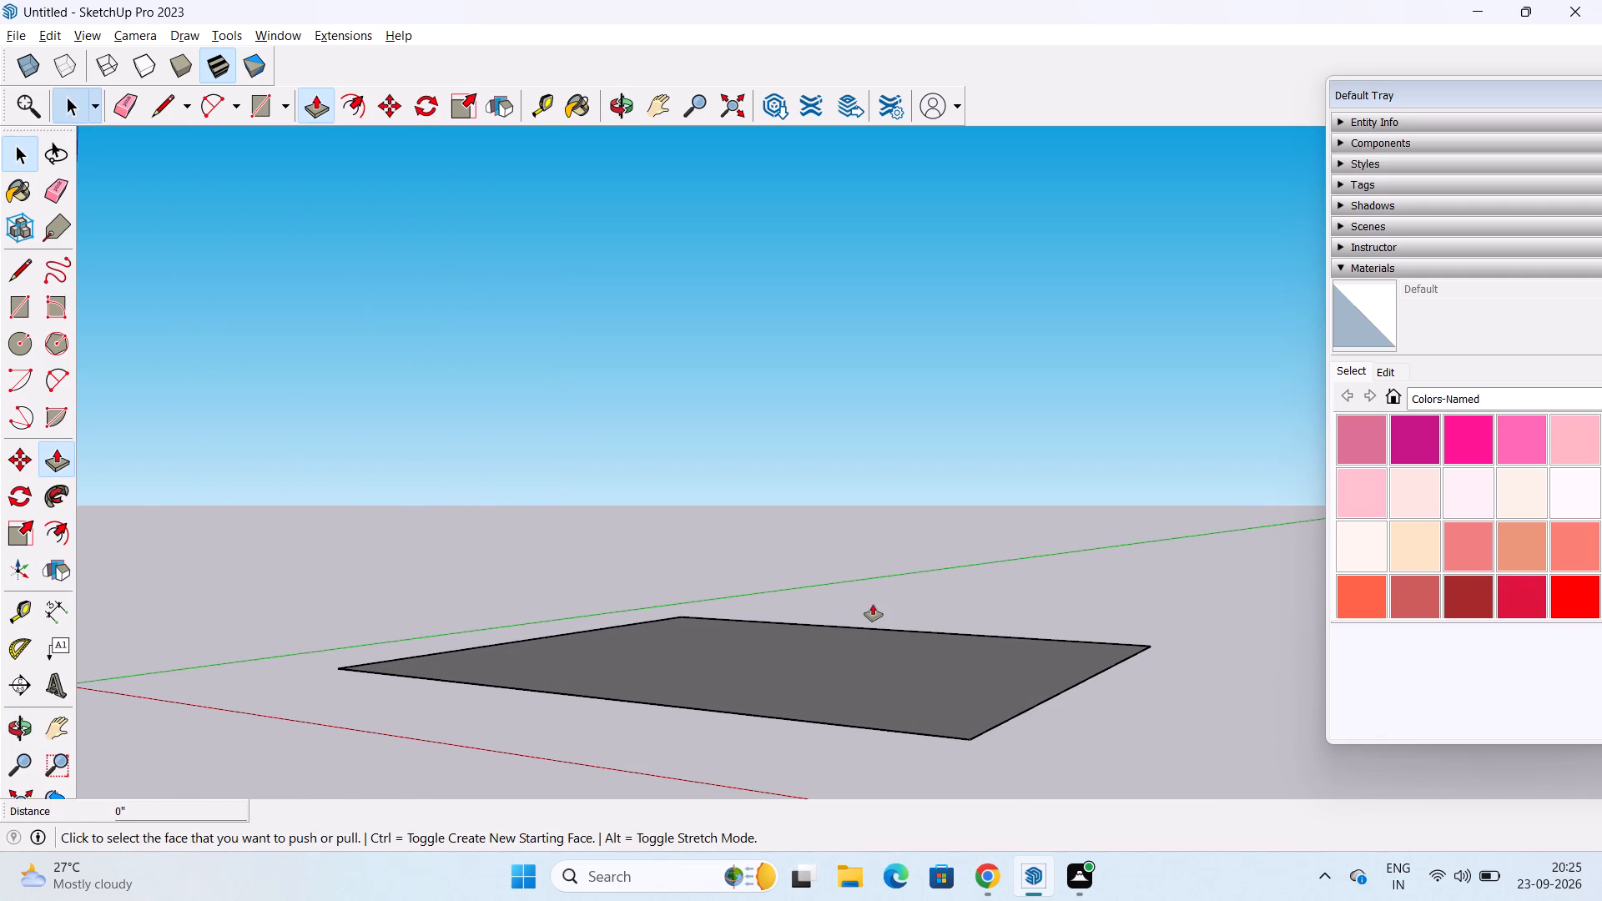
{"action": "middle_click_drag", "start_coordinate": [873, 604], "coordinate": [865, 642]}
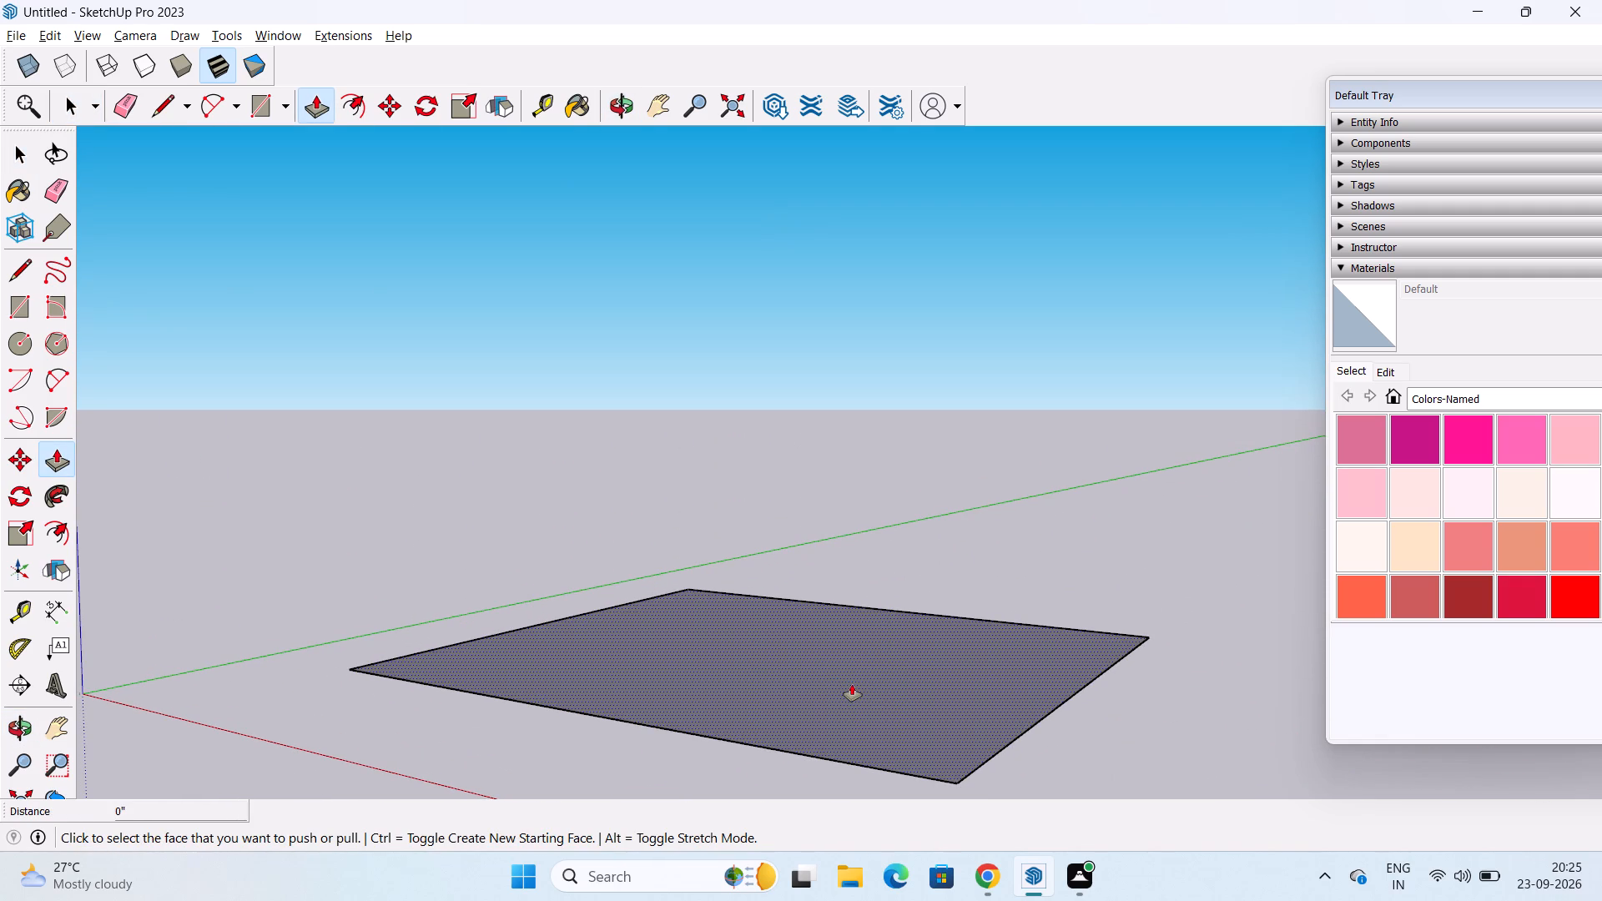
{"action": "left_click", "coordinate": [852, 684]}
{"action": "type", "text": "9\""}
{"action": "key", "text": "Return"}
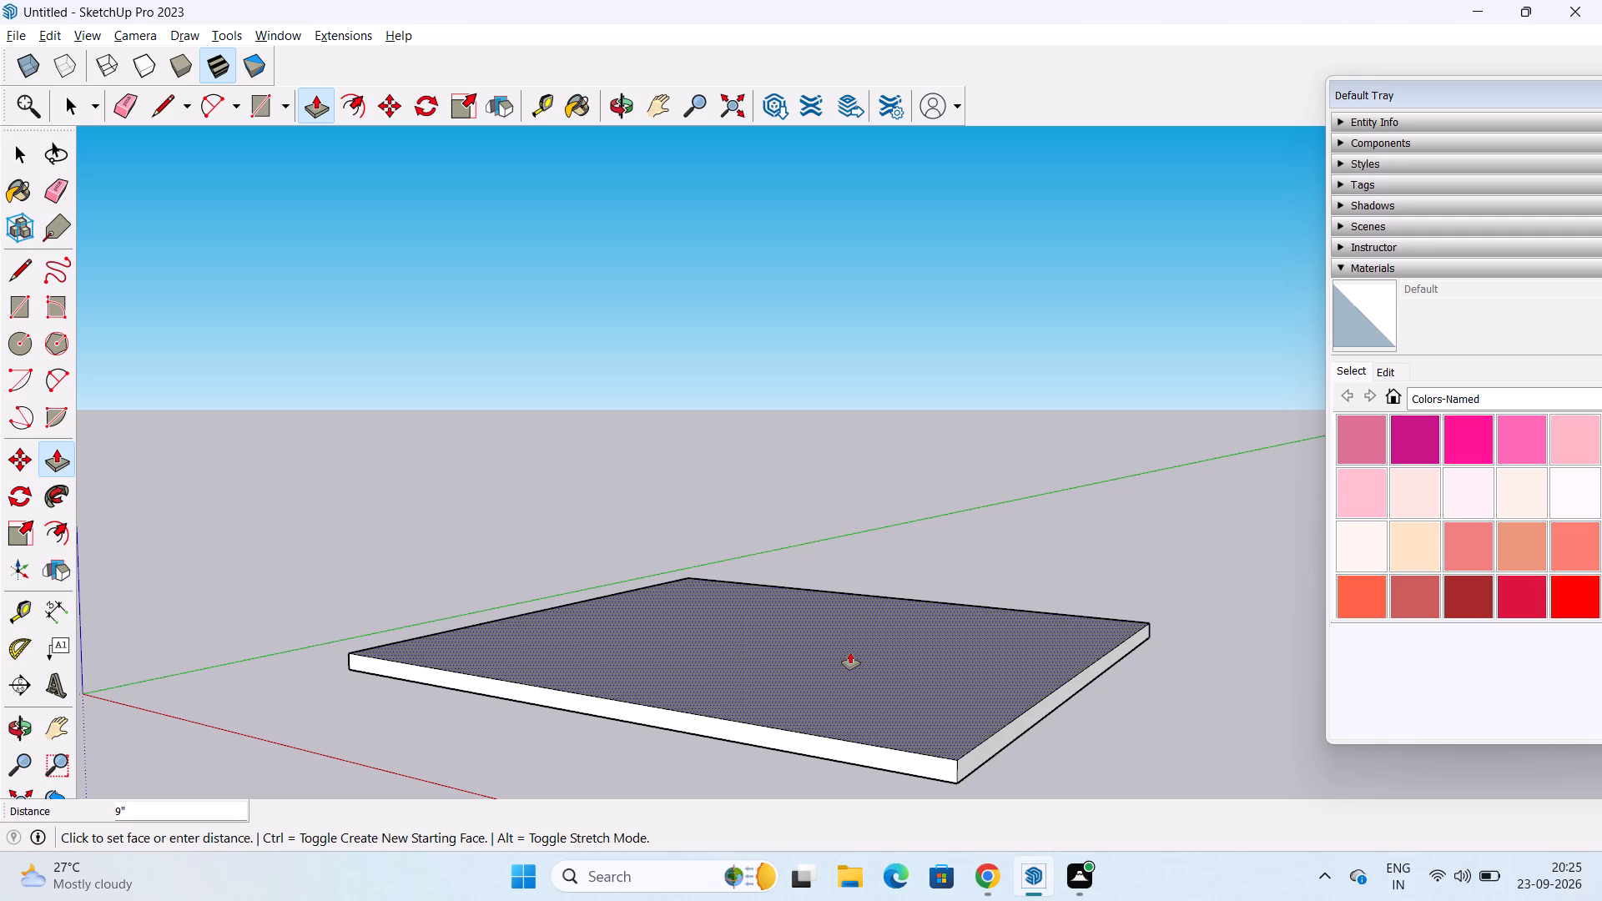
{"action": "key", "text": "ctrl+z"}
Extrude the rectangle upward 1' with Push/Pull to form a slab.
{"action": "left_click", "coordinate": [850, 657]}
{"action": "type", "text": "1'"}
{"action": "key", "text": "Return"}
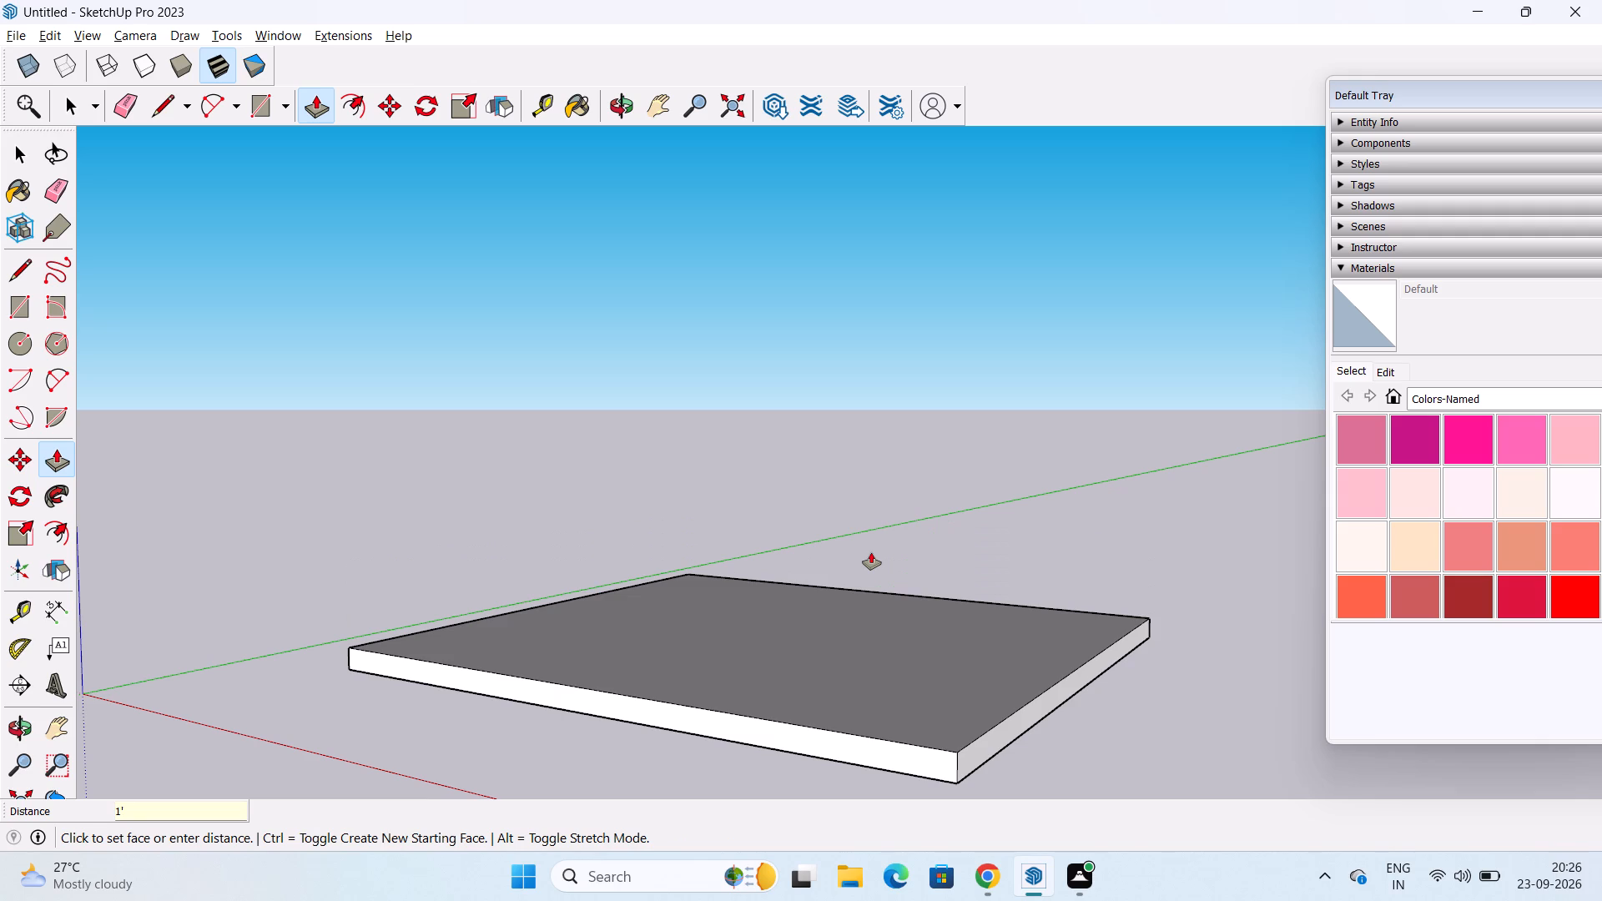
Push/Pull the slab's top face upward by a further 6".
{"action": "middle_click_drag", "start_coordinate": [817, 671], "coordinate": [938, 661]}
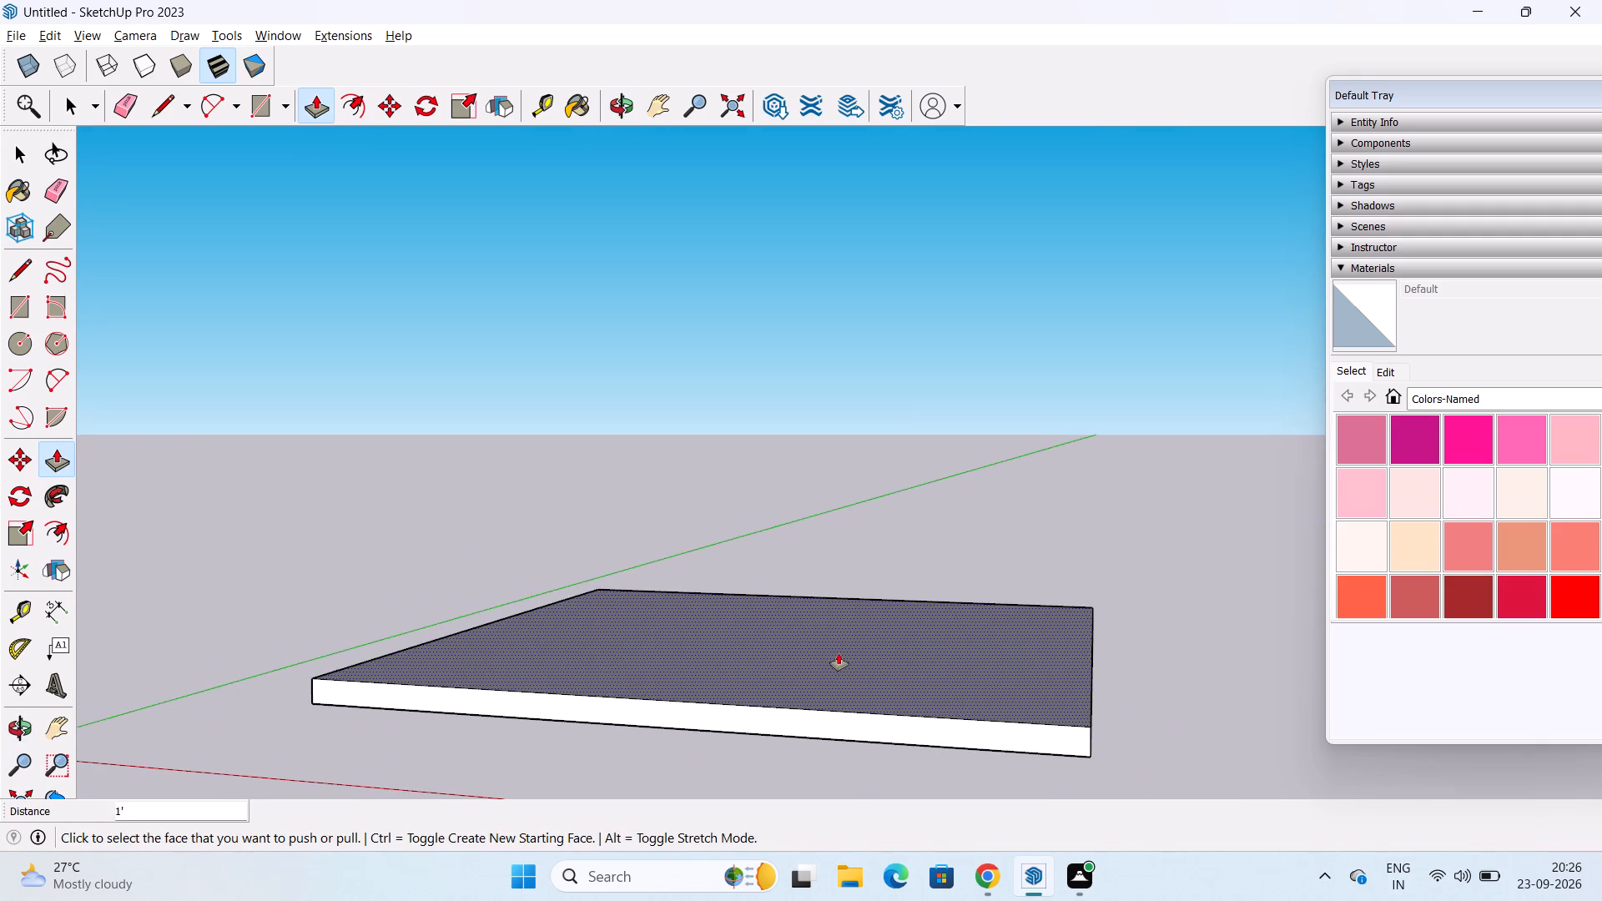
{"action": "left_click", "coordinate": [838, 652]}
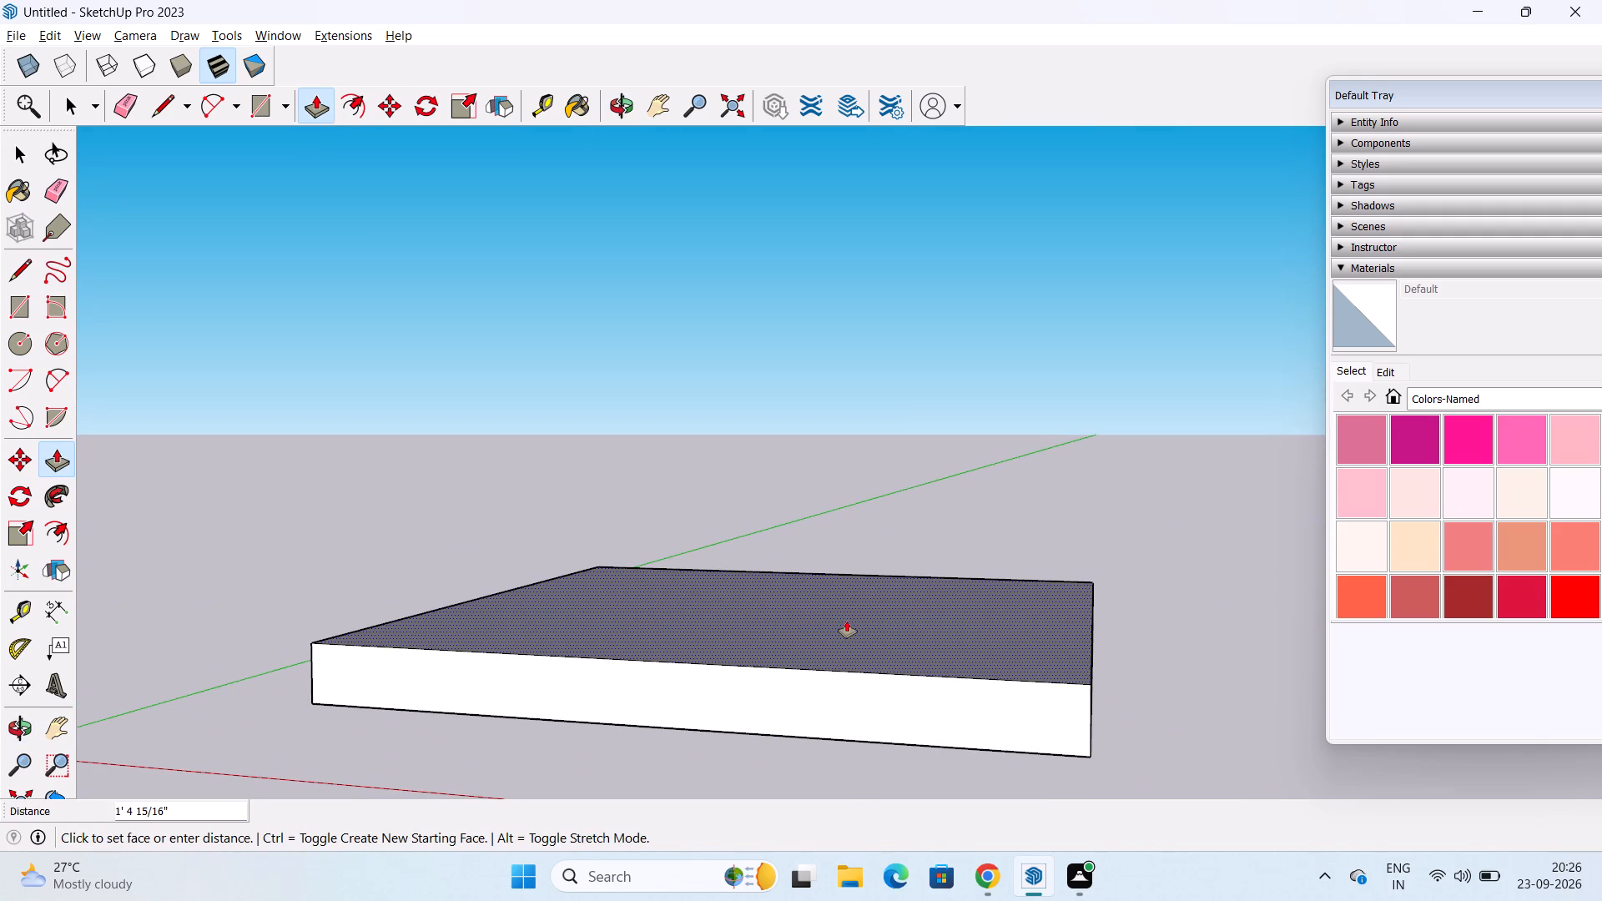
{"action": "type", "text": "6\""}
{"action": "key", "text": "Return"}
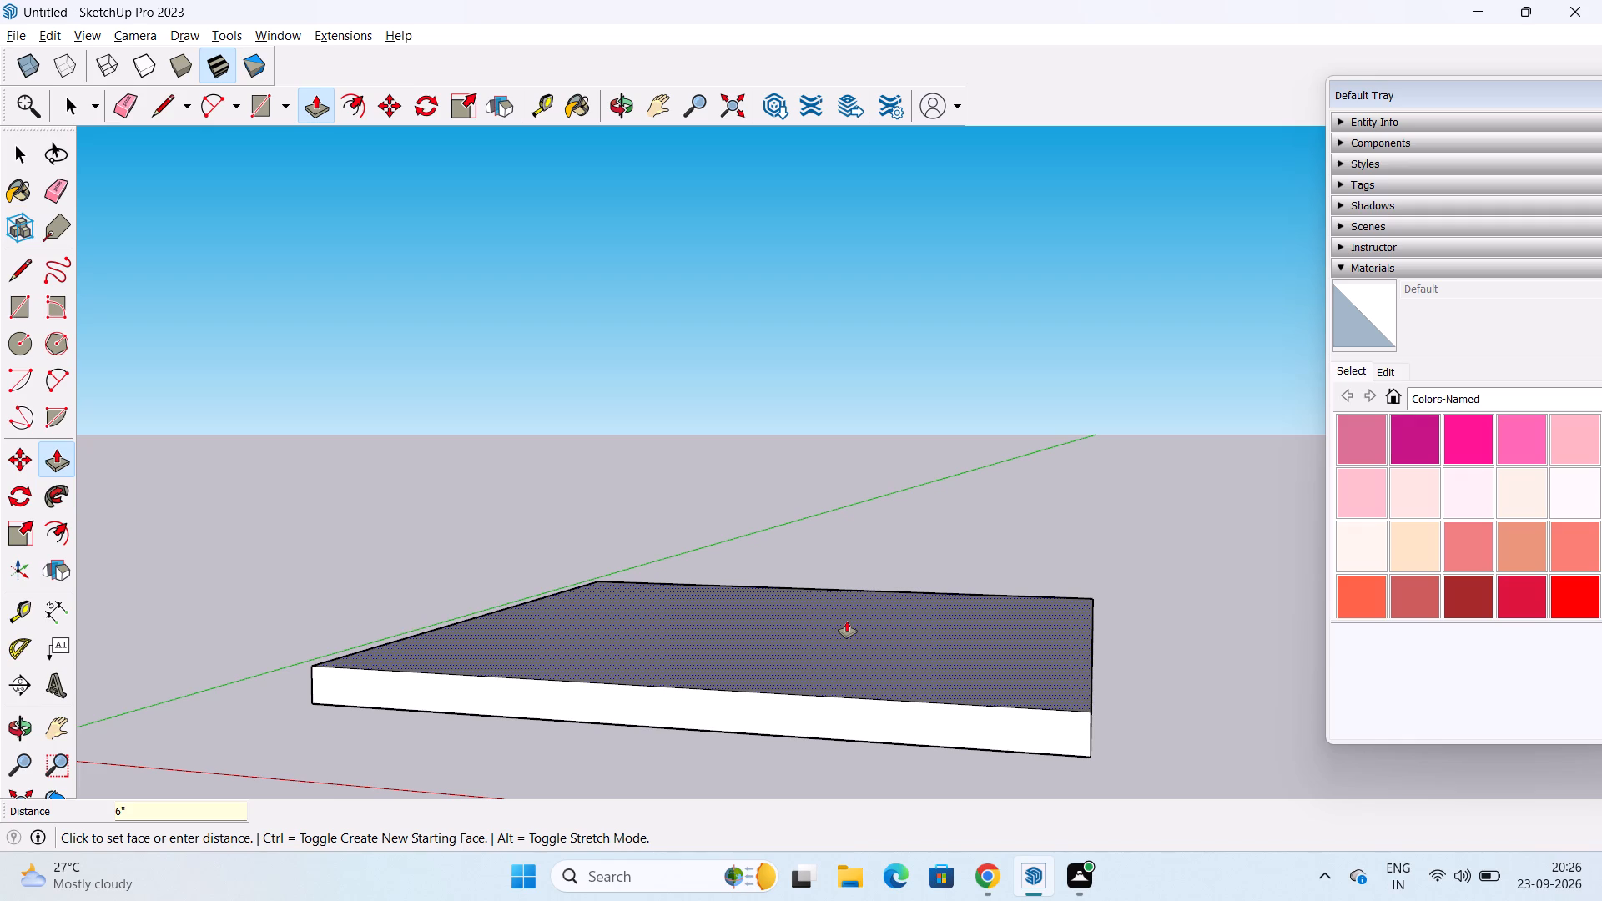
{"action": "key", "text": "space"}
Draw two lines on the slab's top, from the left edge's midpoint to the centre, and about 12' 6" on to the front edge's midpoint.
{"action": "middle_click_drag", "start_coordinate": [847, 621], "coordinate": [847, 557]}
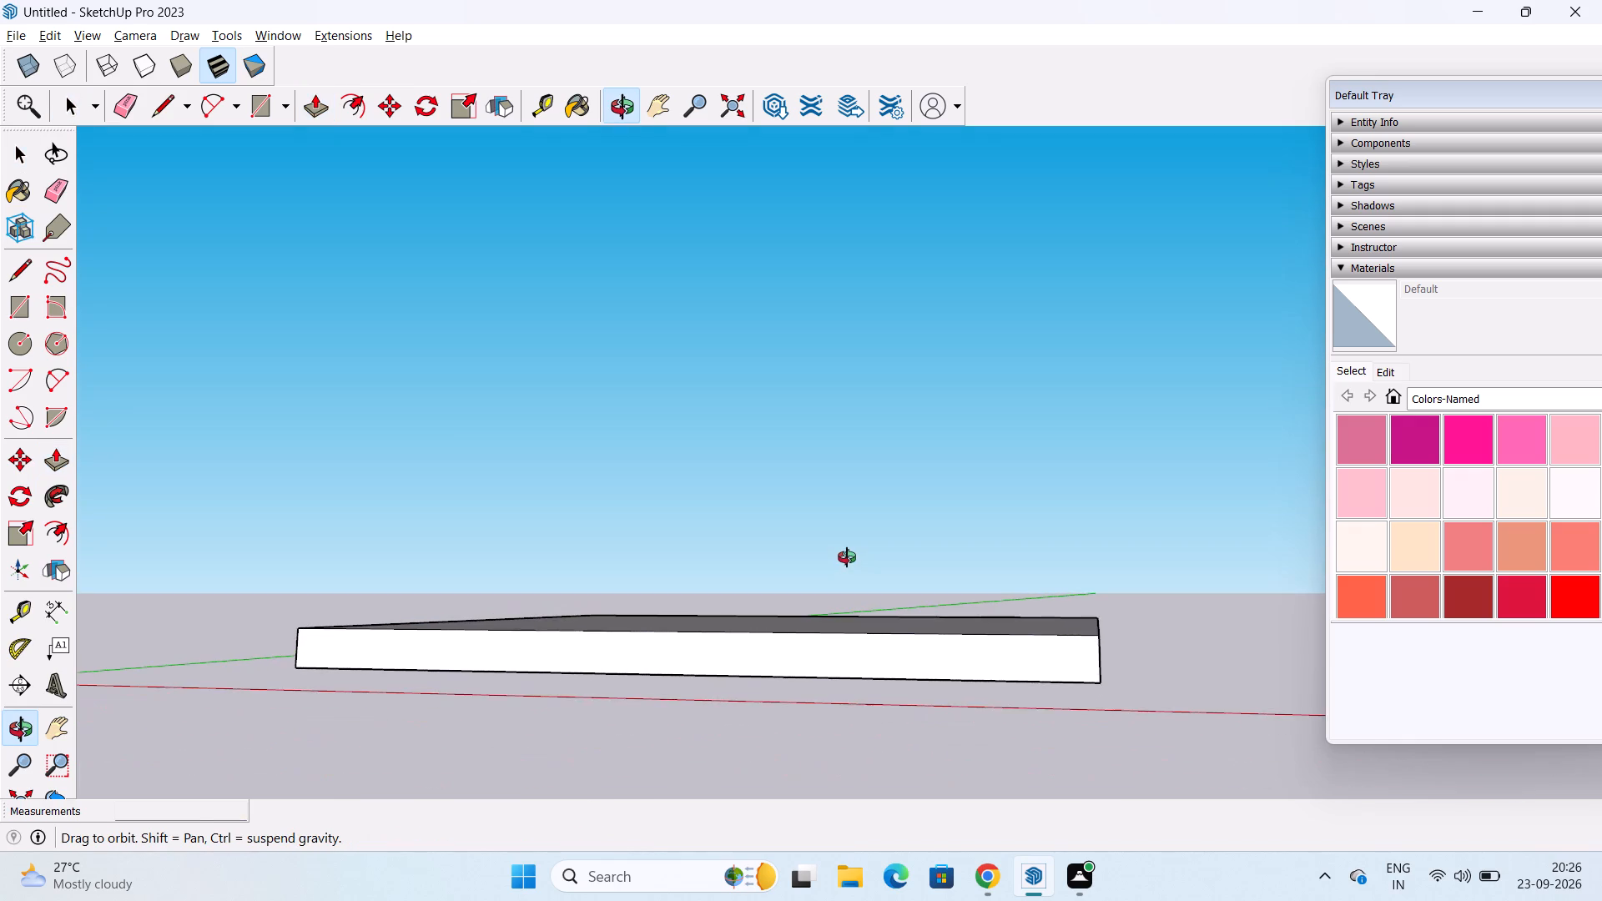
{"action": "middle_click_drag", "start_coordinate": [847, 557], "coordinate": [839, 661]}
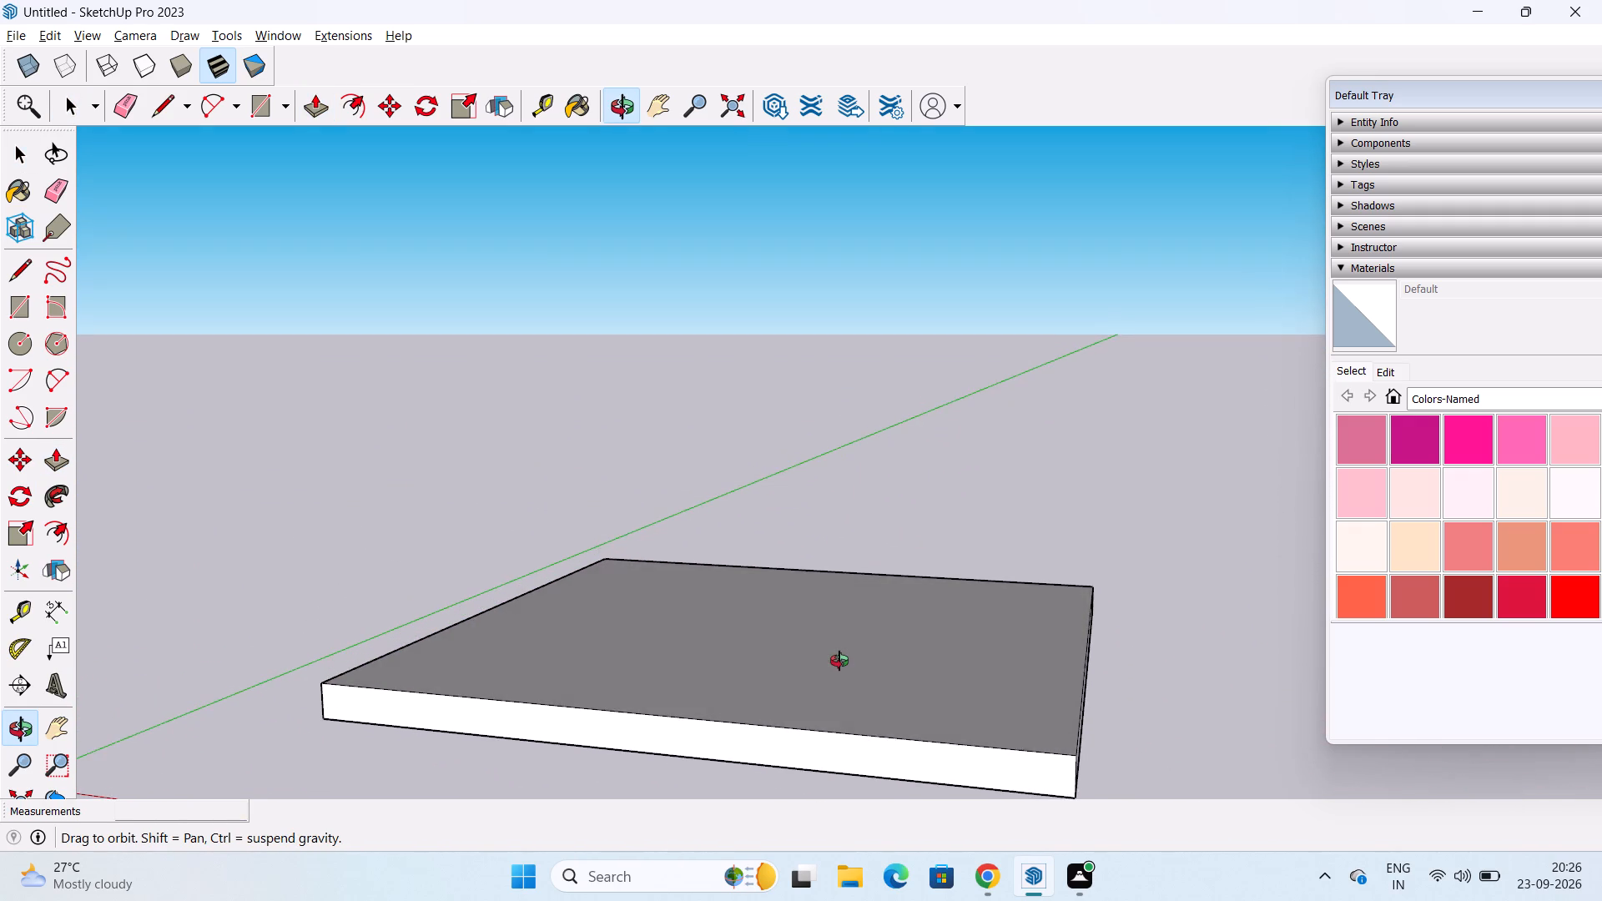
{"action": "middle_click_drag", "start_coordinate": [839, 661], "coordinate": [858, 679]}
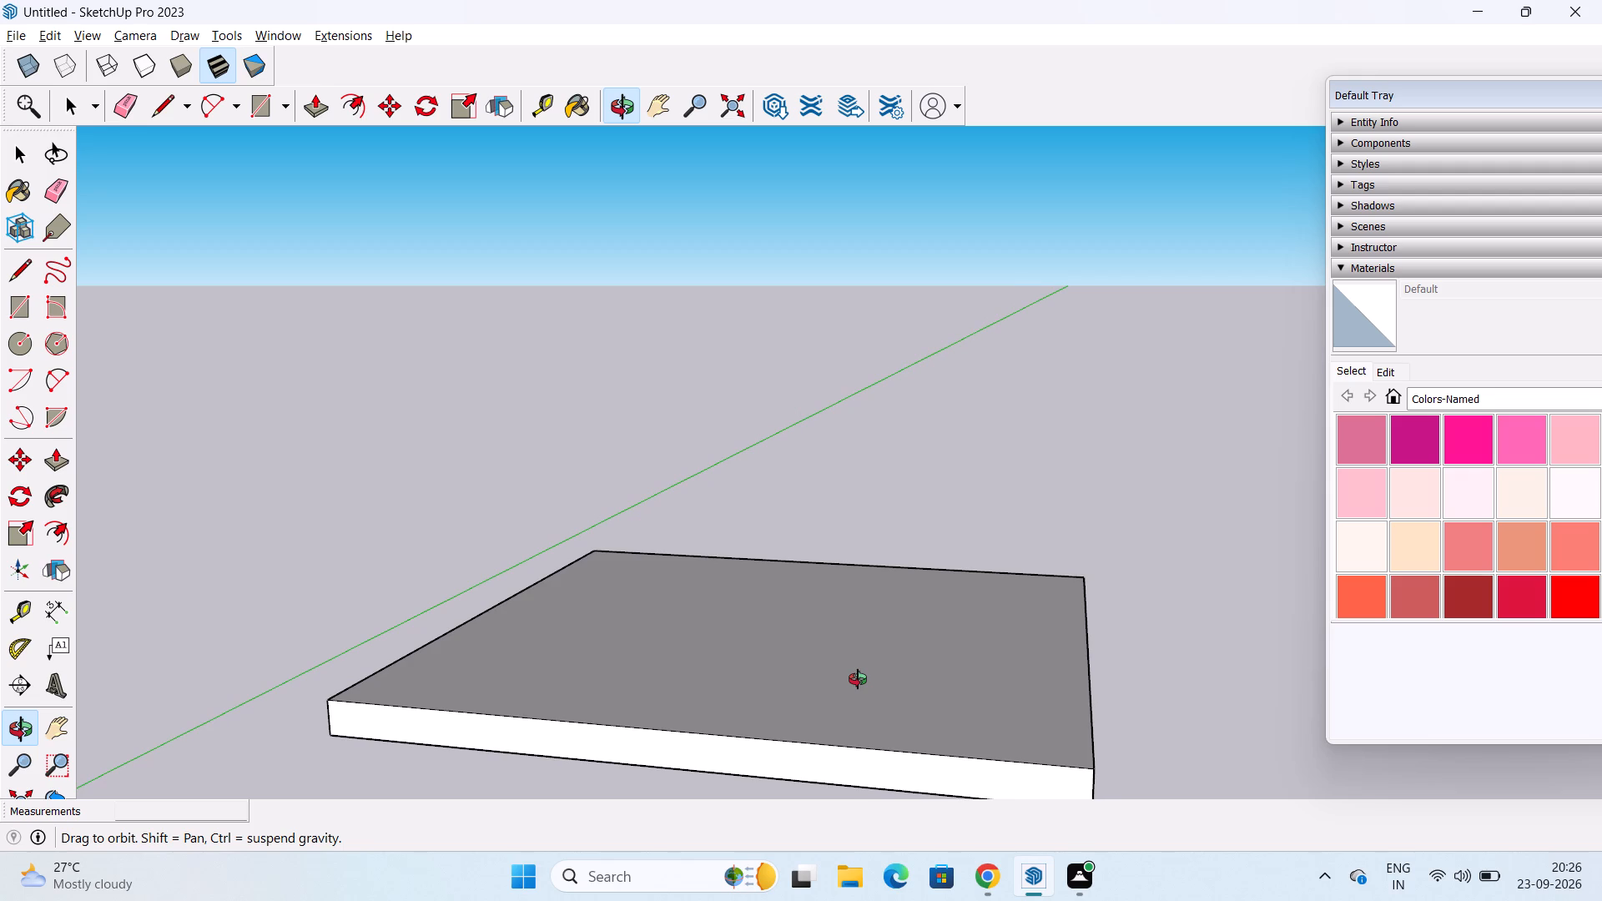
{"action": "middle_click_drag", "start_coordinate": [858, 679], "coordinate": [867, 672]}
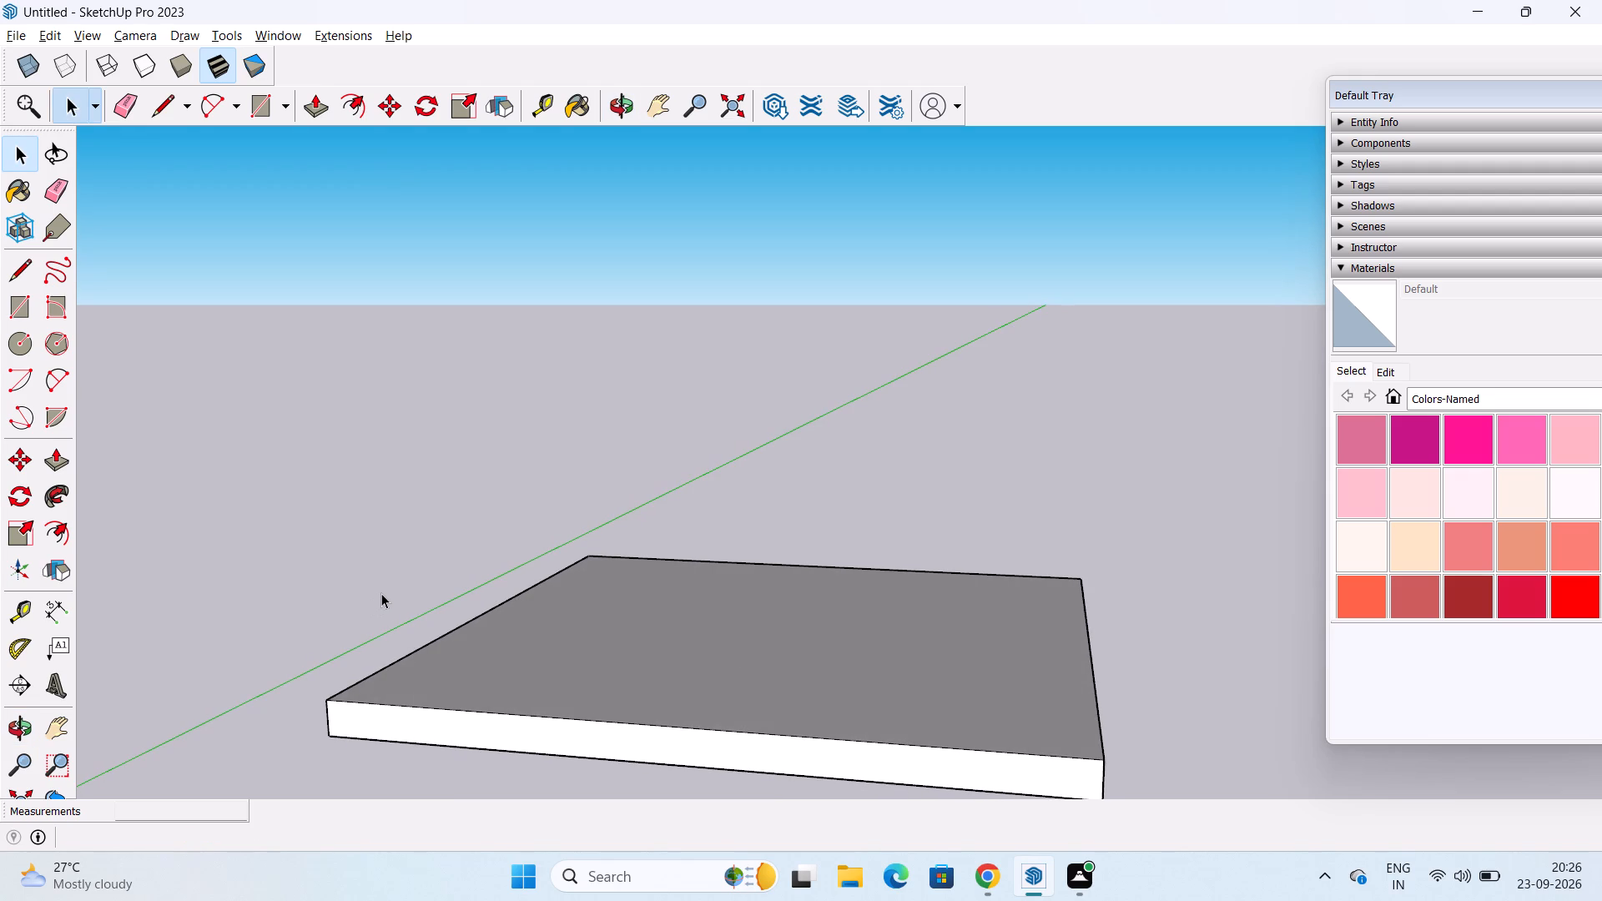
{"action": "key", "text": "l"}
{"action": "left_click", "coordinate": [485, 617]}
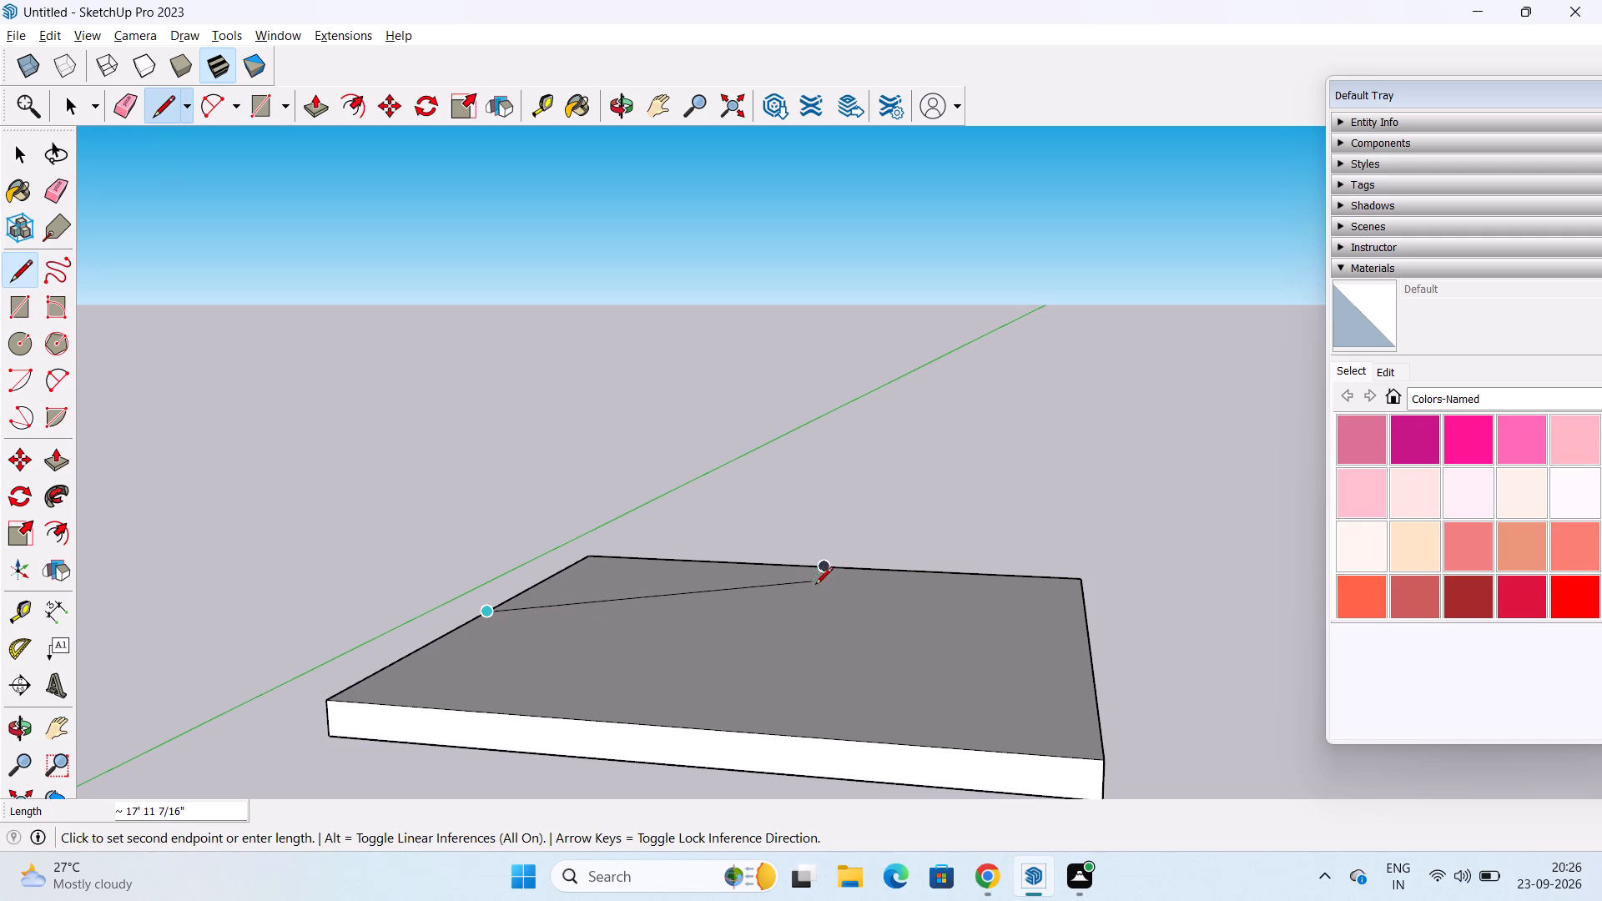
{"action": "left_click", "coordinate": [772, 628]}
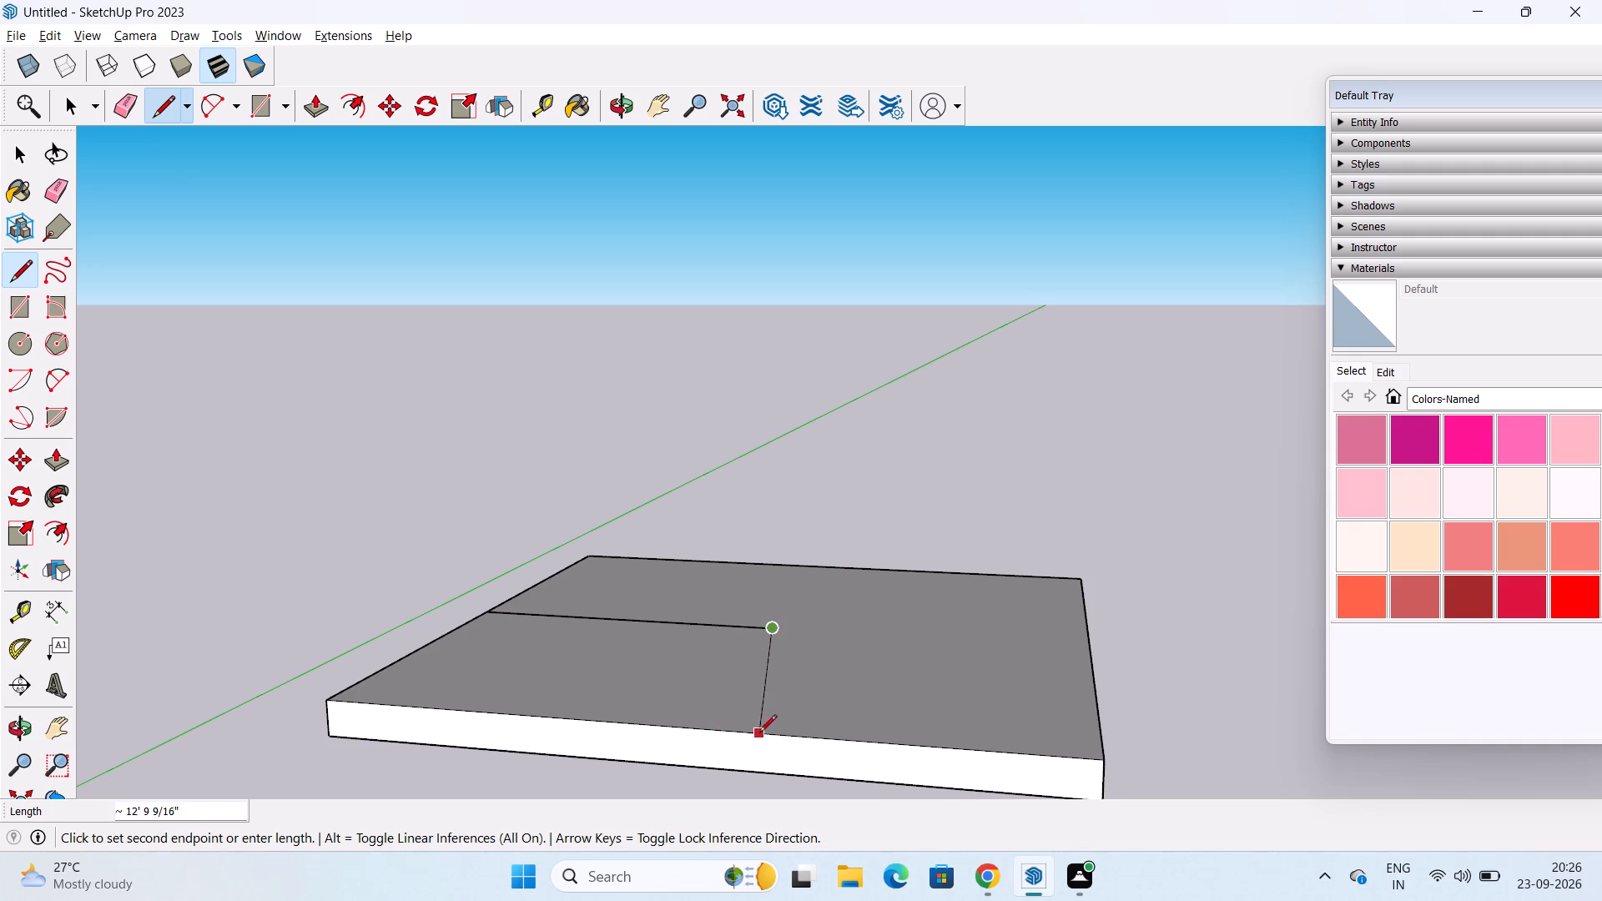
{"action": "left_click", "coordinate": [688, 728]}
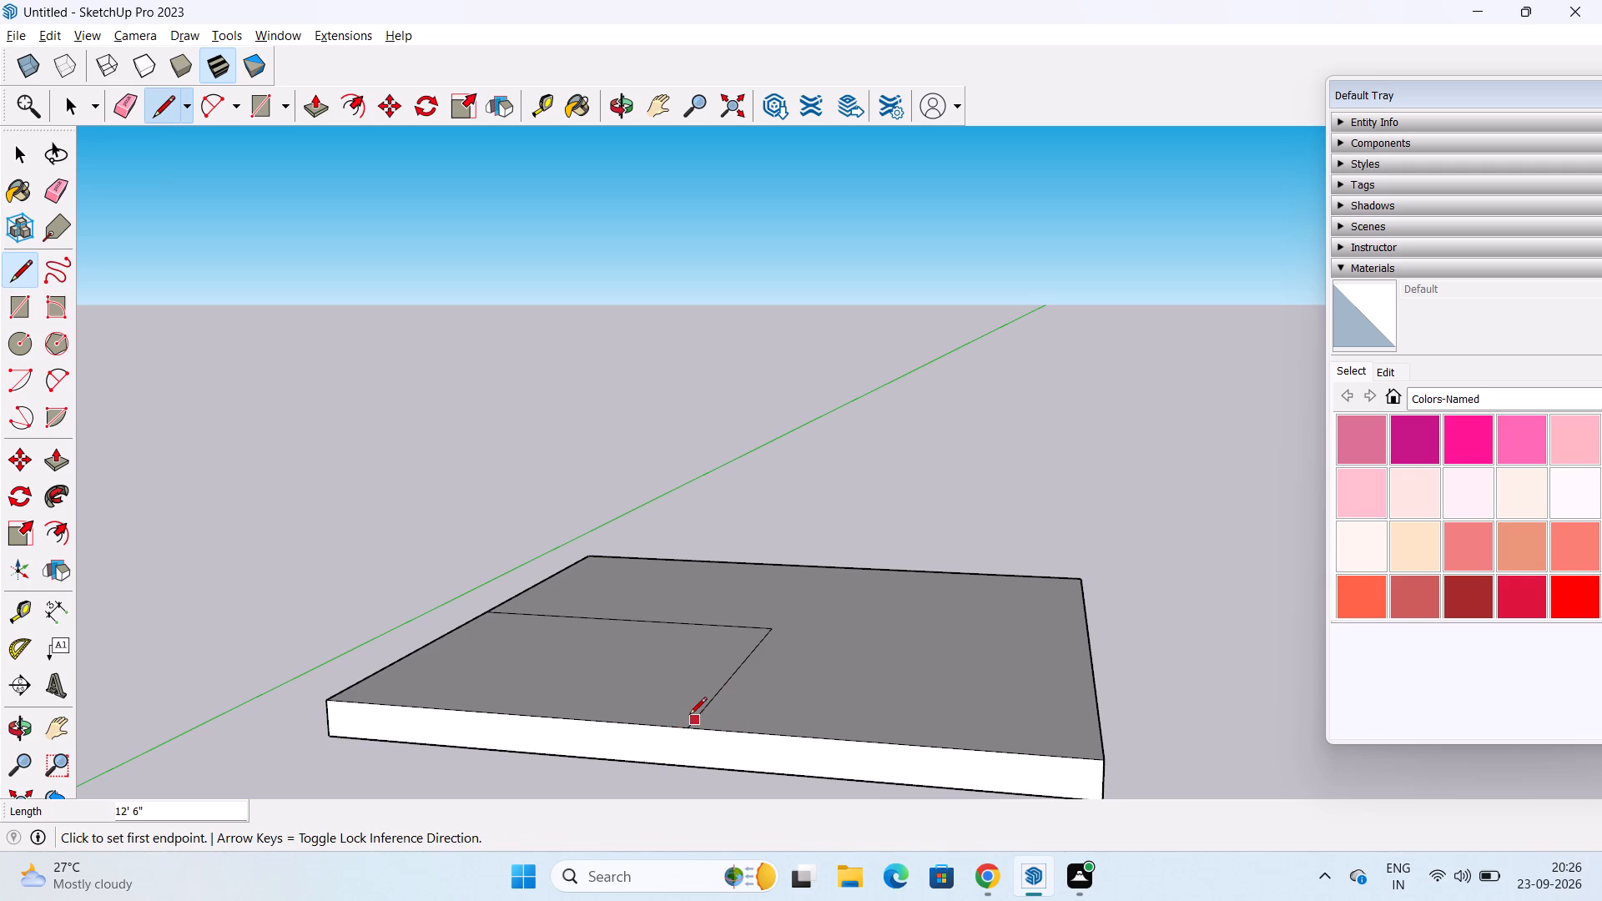
{"action": "scroll", "coordinate": [689, 712], "scroll_direction": "down", "scroll_amount": 2}
{"action": "middle_click_drag", "start_coordinate": [689, 712], "coordinate": [761, 640]}
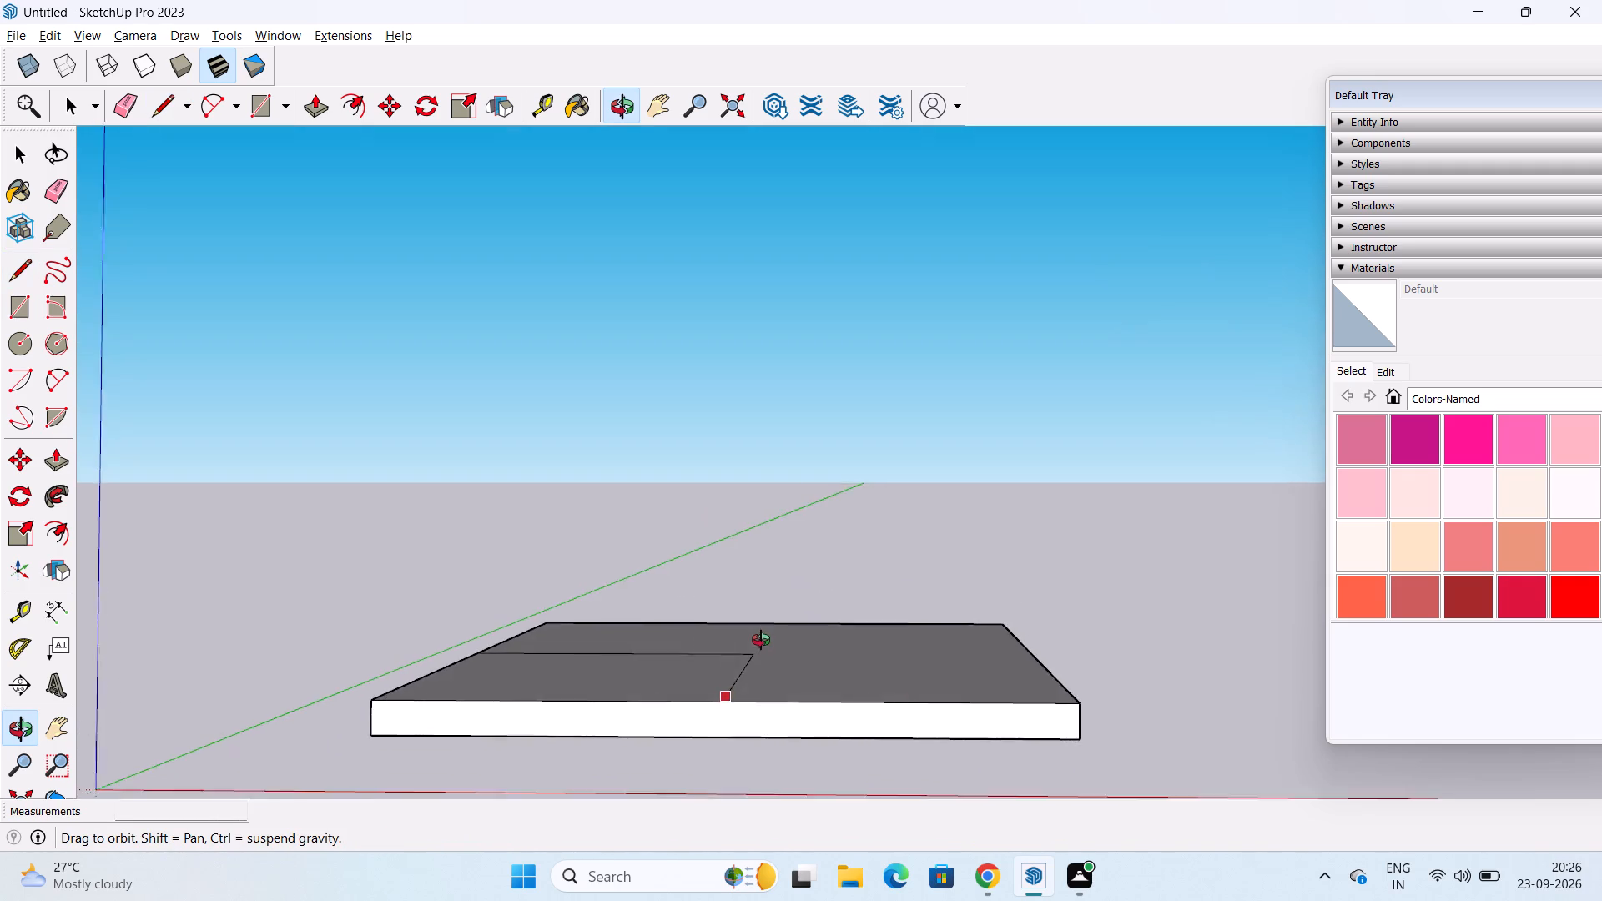
{"action": "middle_click_drag", "start_coordinate": [761, 640], "coordinate": [748, 727]}
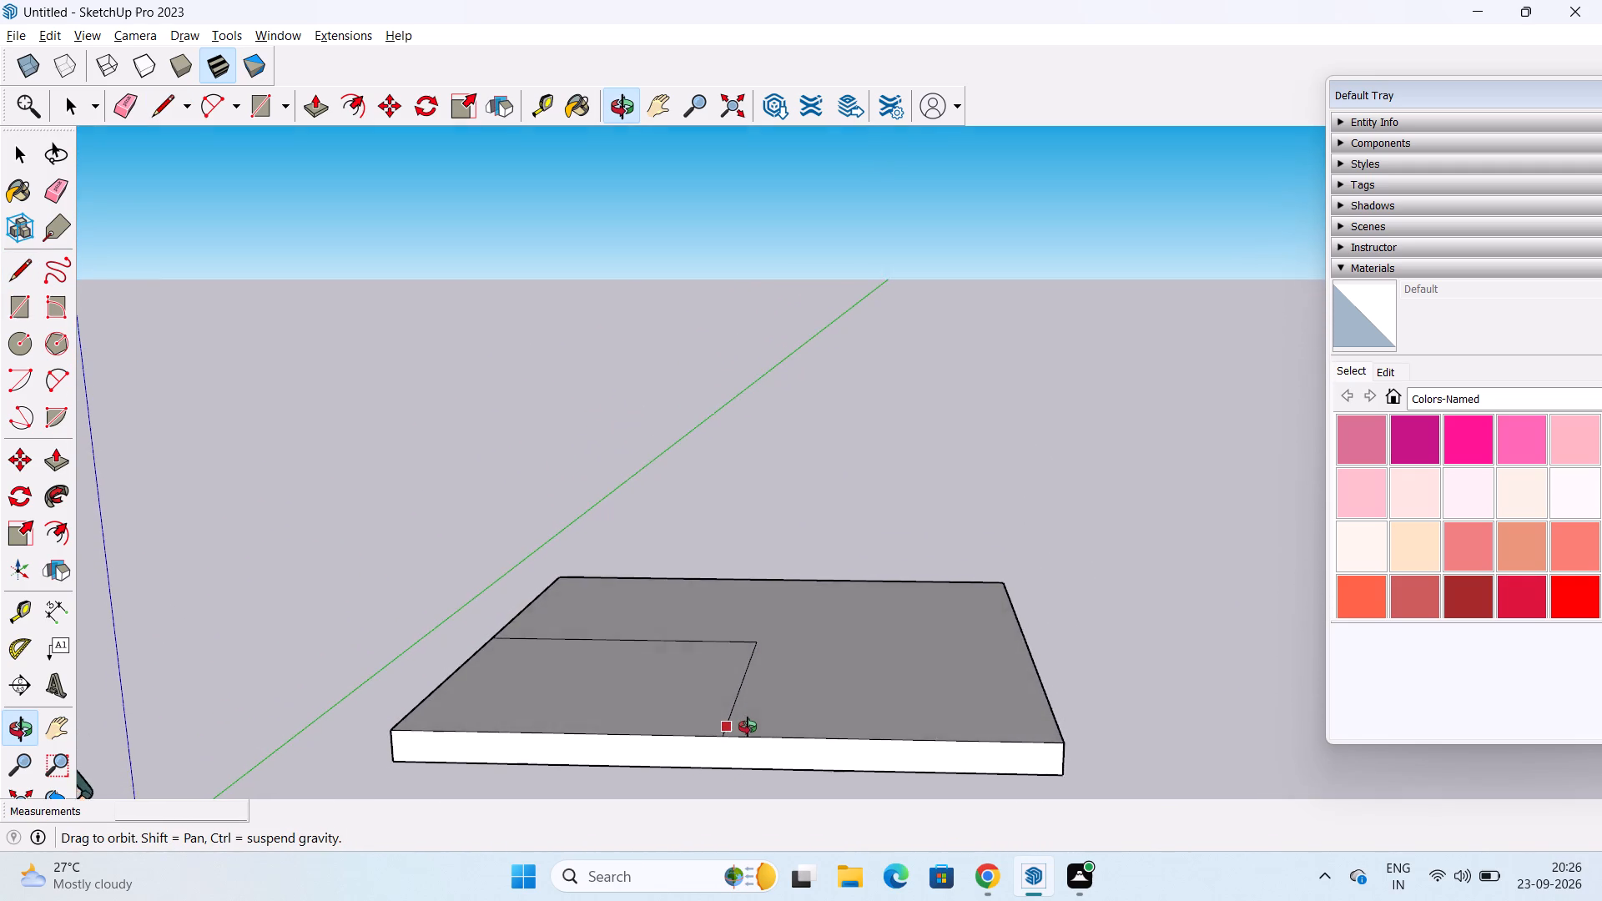
{"action": "middle_click_drag", "start_coordinate": [748, 727], "coordinate": [735, 741]}
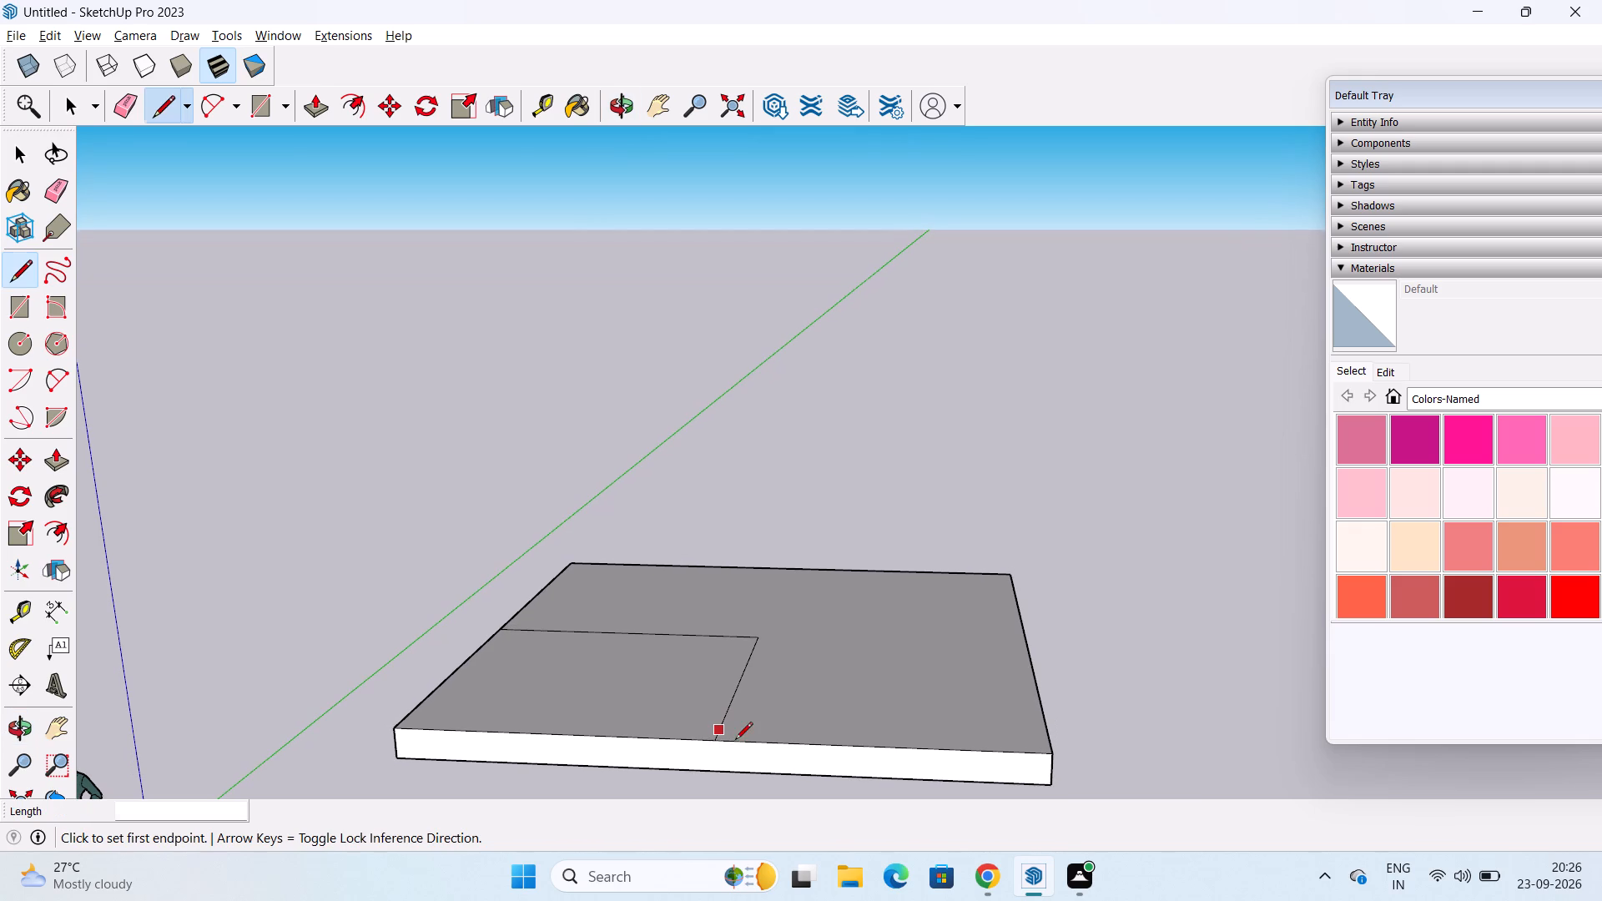
{"action": "key", "text": "space"}
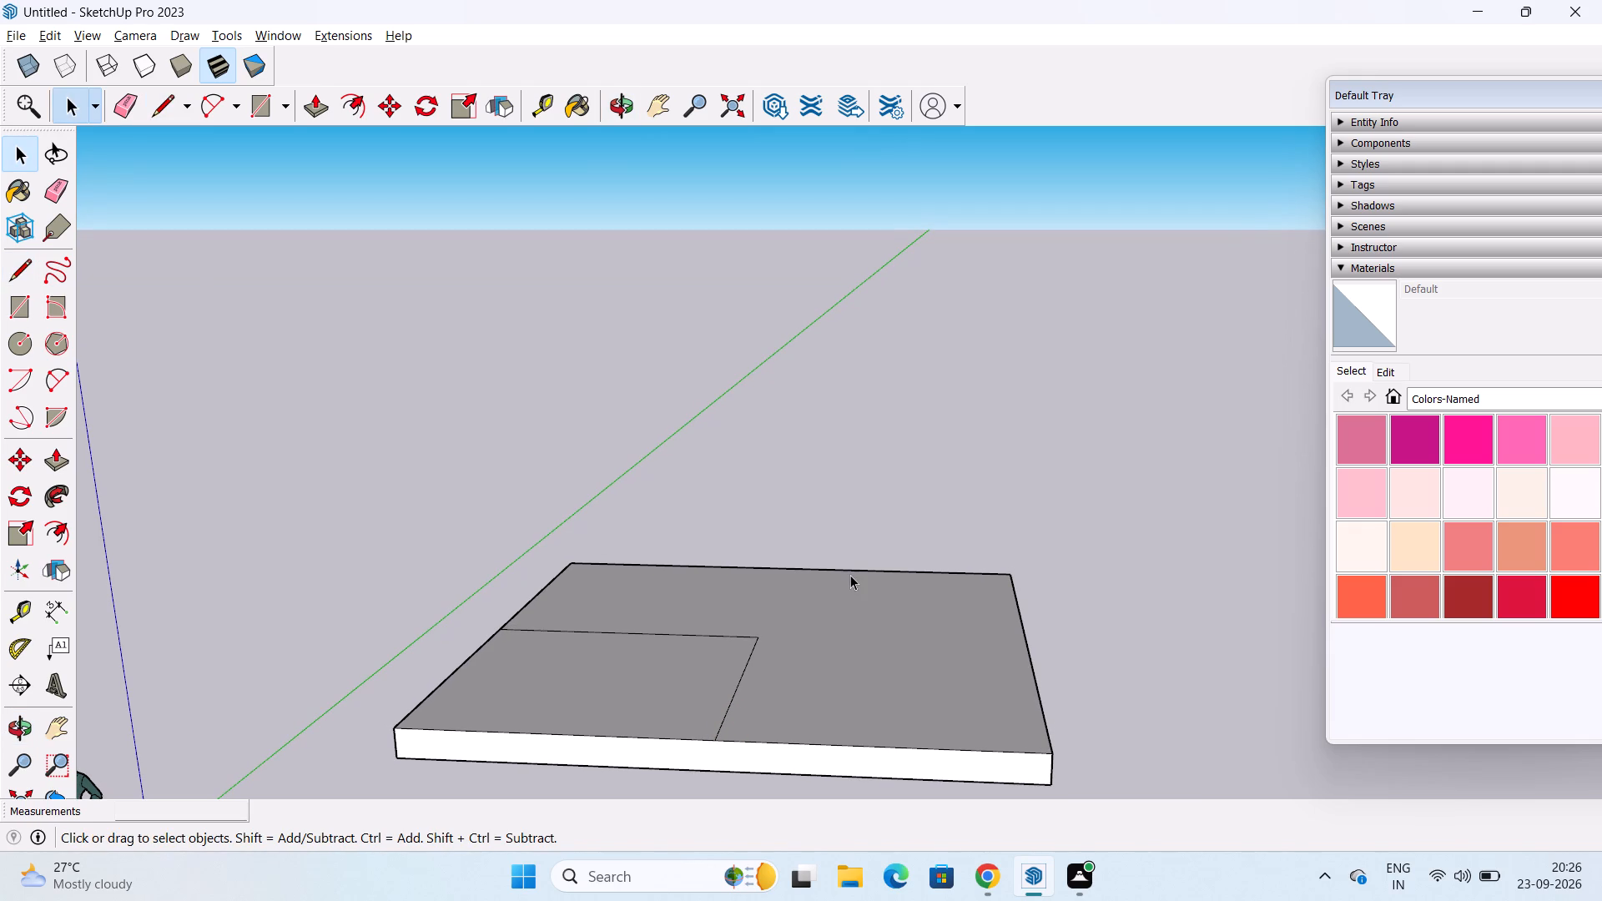
Push/Pull the L-shaped part of the slab's top face upward 10' to form the building mass.
{"action": "key", "text": "p"}
{"action": "left_click", "coordinate": [829, 652]}
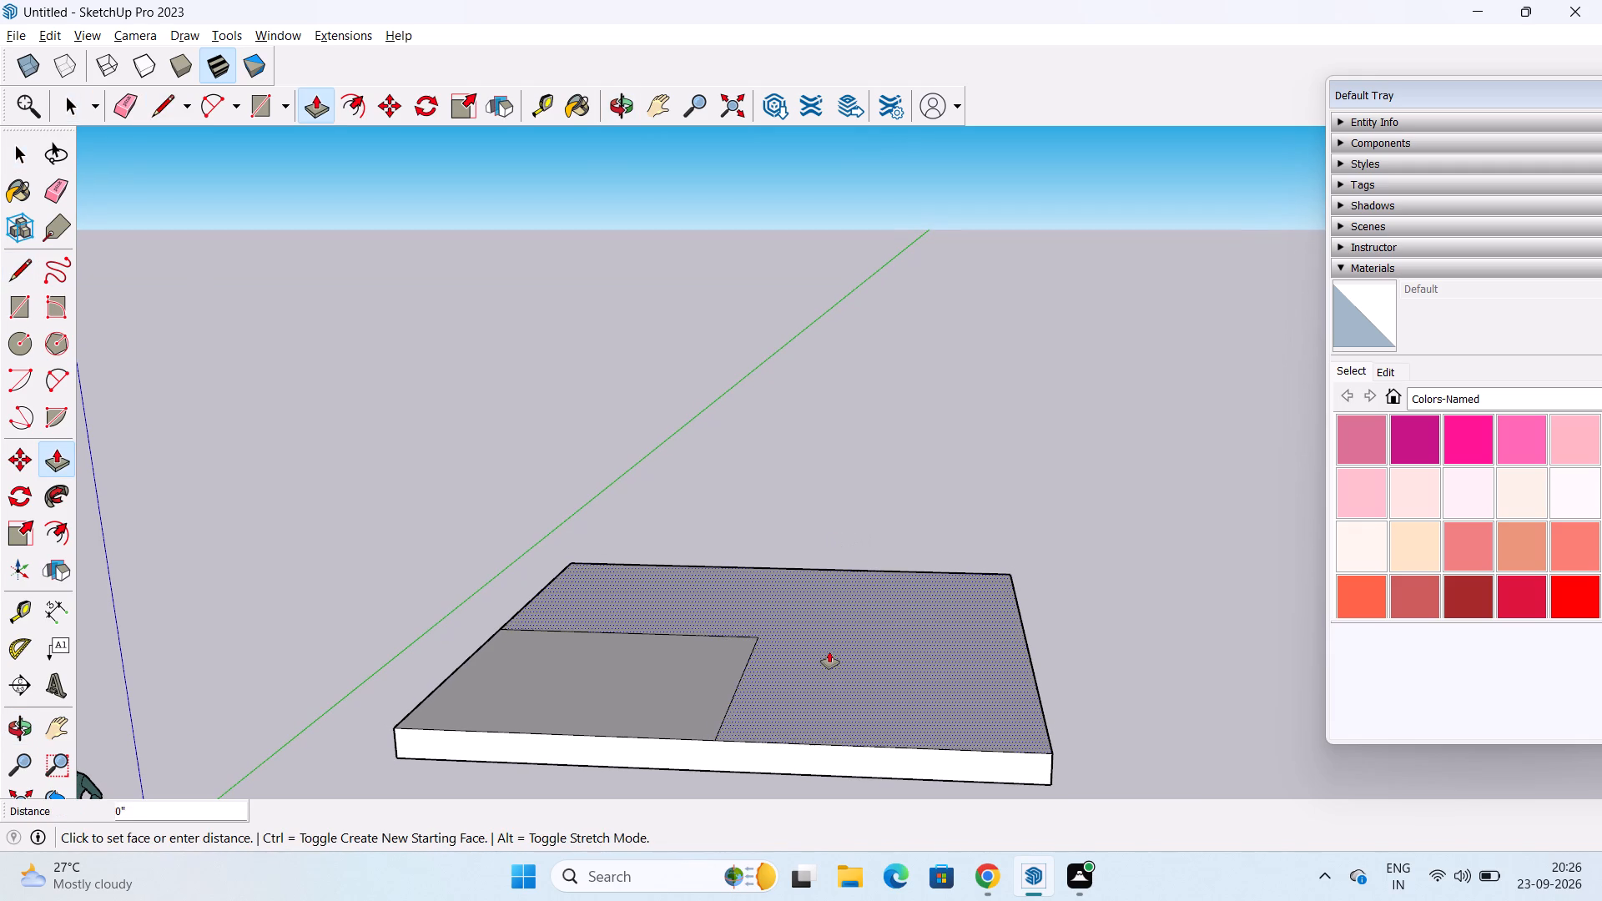
{"action": "type", "text": "10'"}
{"action": "key", "text": "Return"}
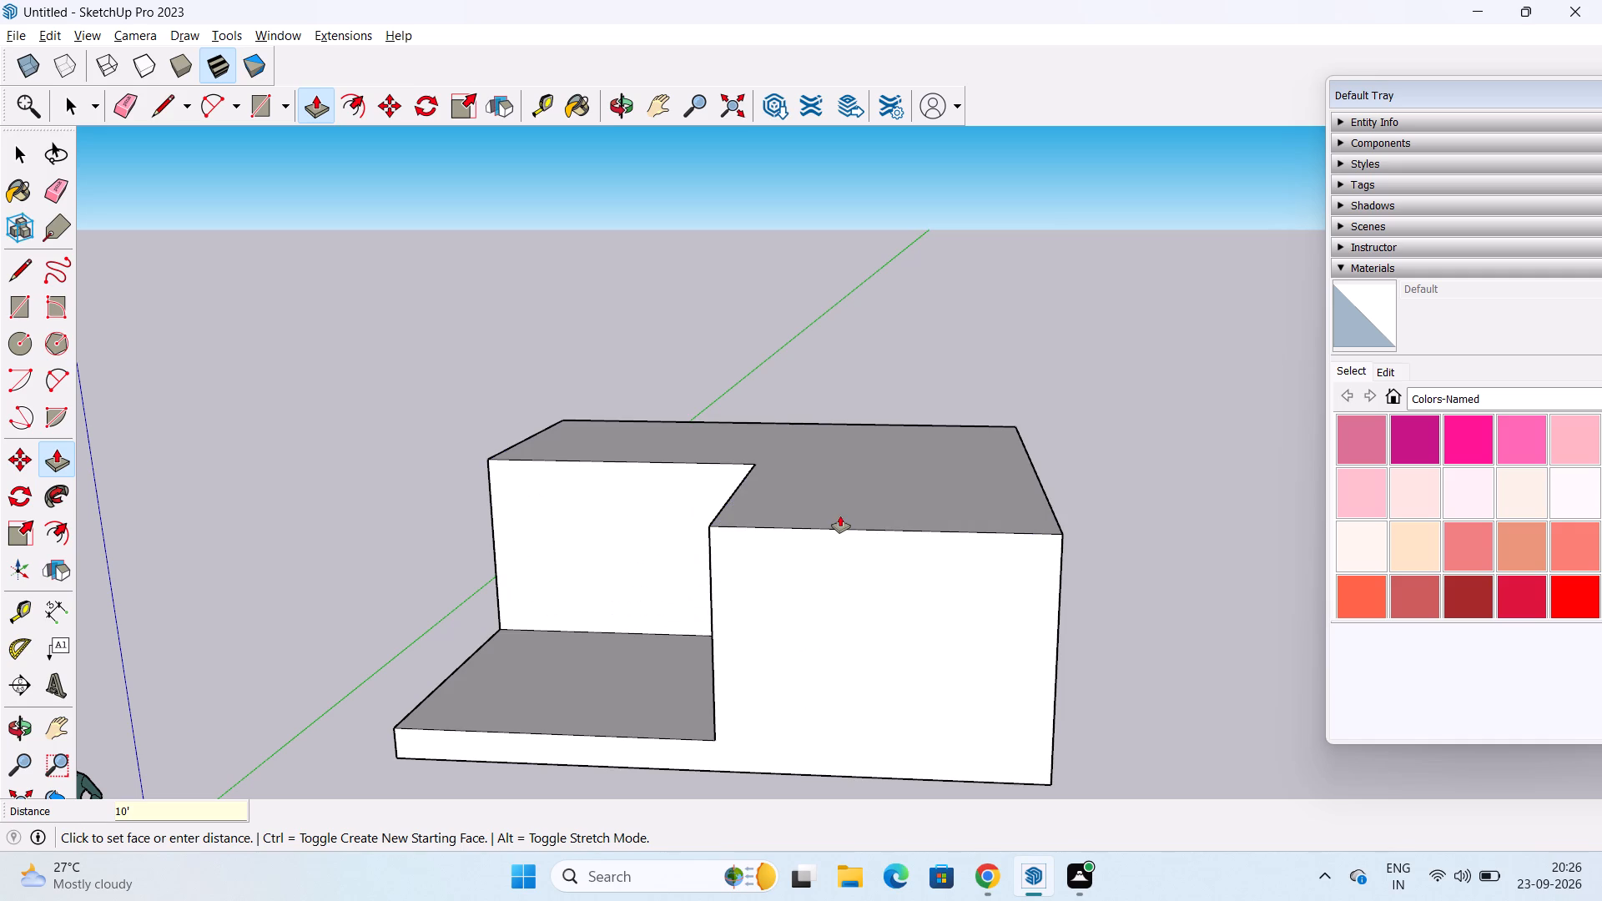
Push/Pull the open recess's side wall 5' into the front block to widen the recess.
{"action": "middle_click_drag", "start_coordinate": [840, 516], "coordinate": [999, 527]}
{"action": "left_click", "coordinate": [790, 611]}
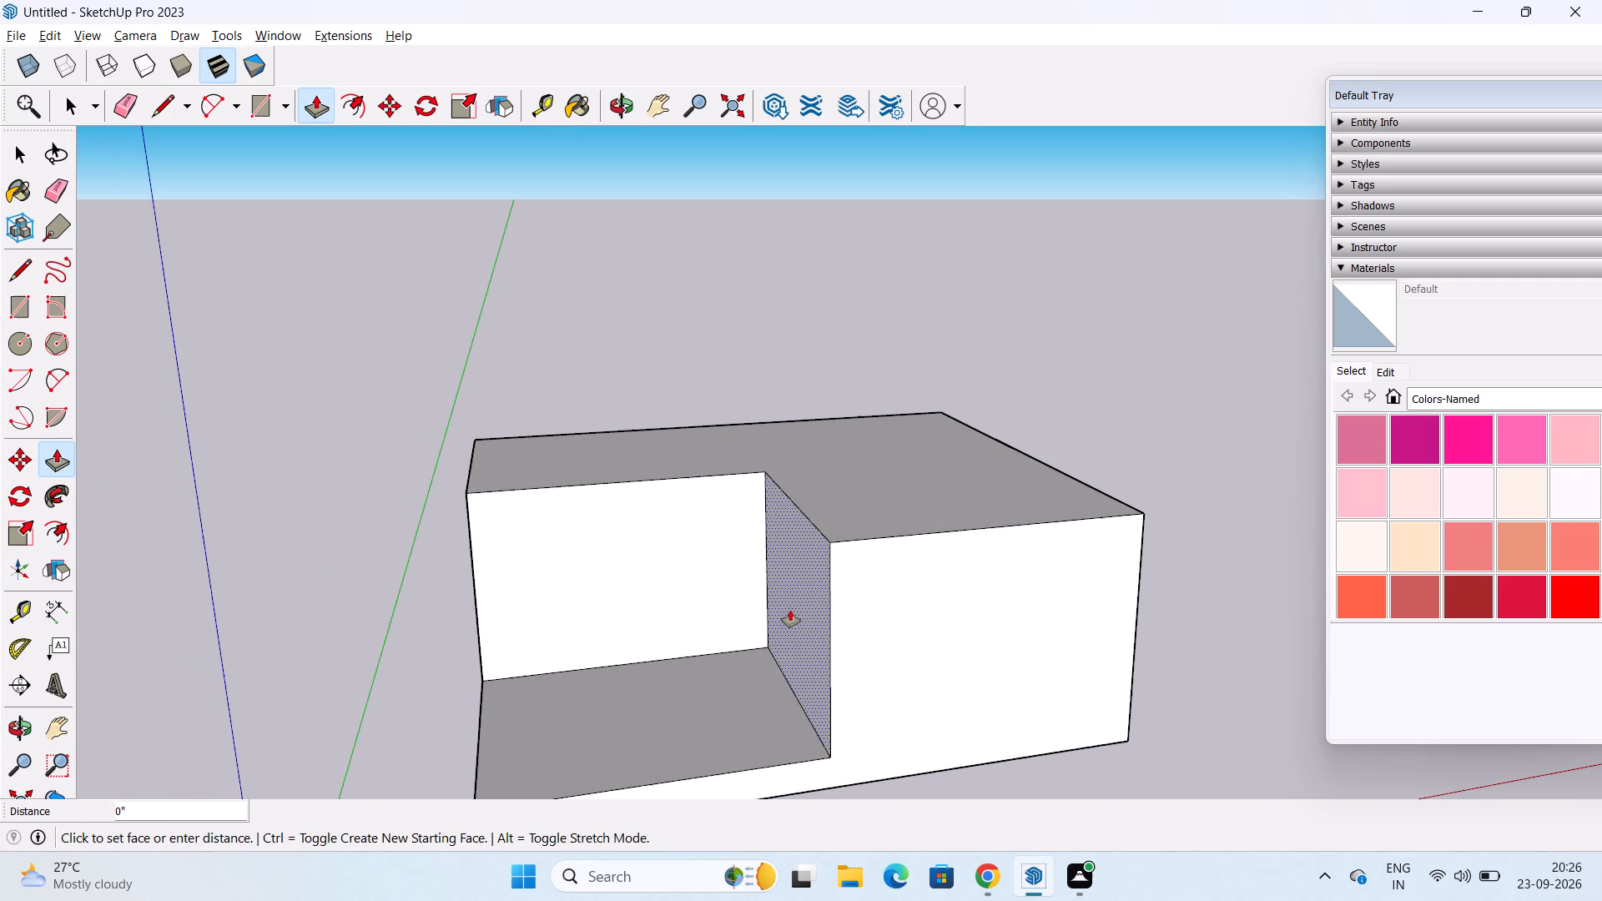
{"action": "key", "text": "1"}
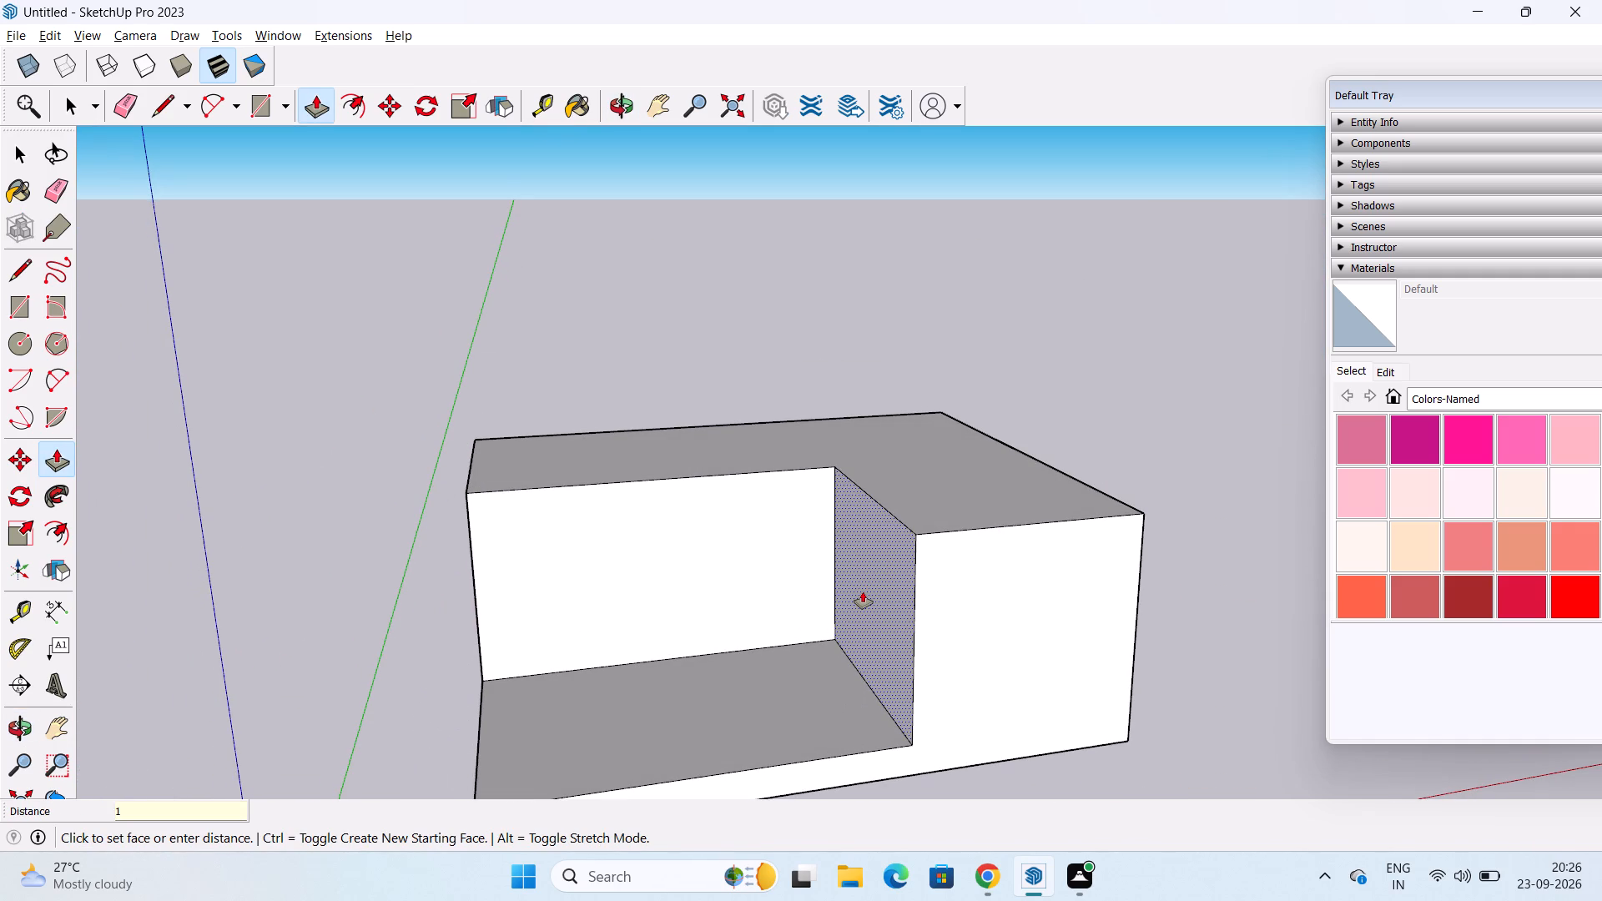
{"action": "key", "text": "BackSpace"}
{"action": "type", "text": "5'"}
{"action": "key", "text": "Return"}
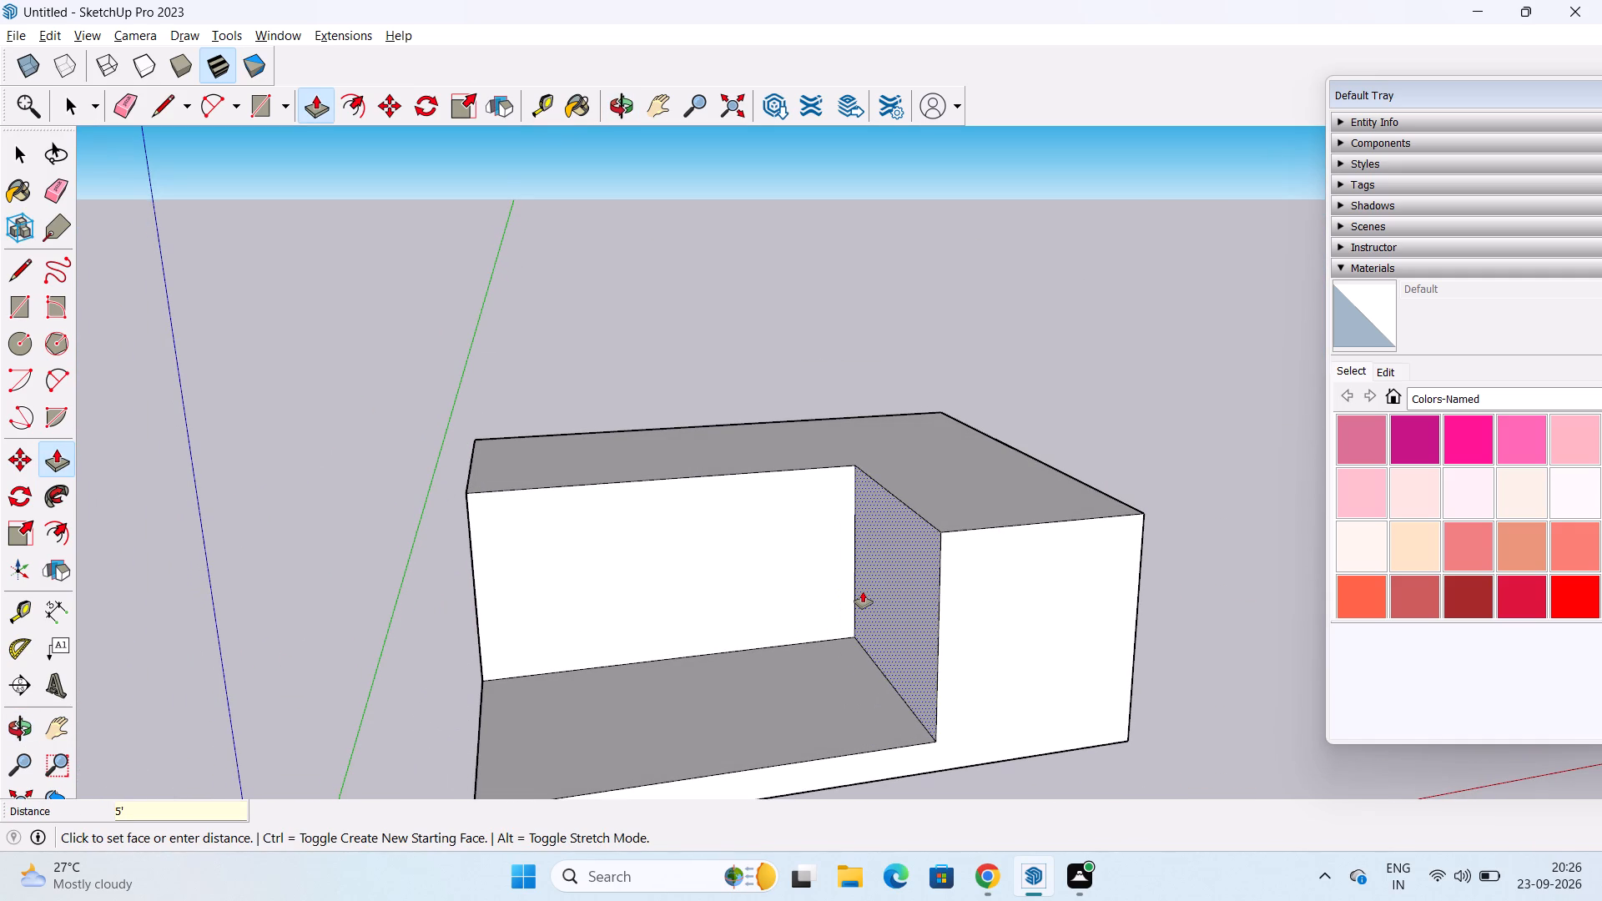
Push/Pull the same recess side wall 2' back towards the recess.
{"action": "left_click", "coordinate": [889, 591]}
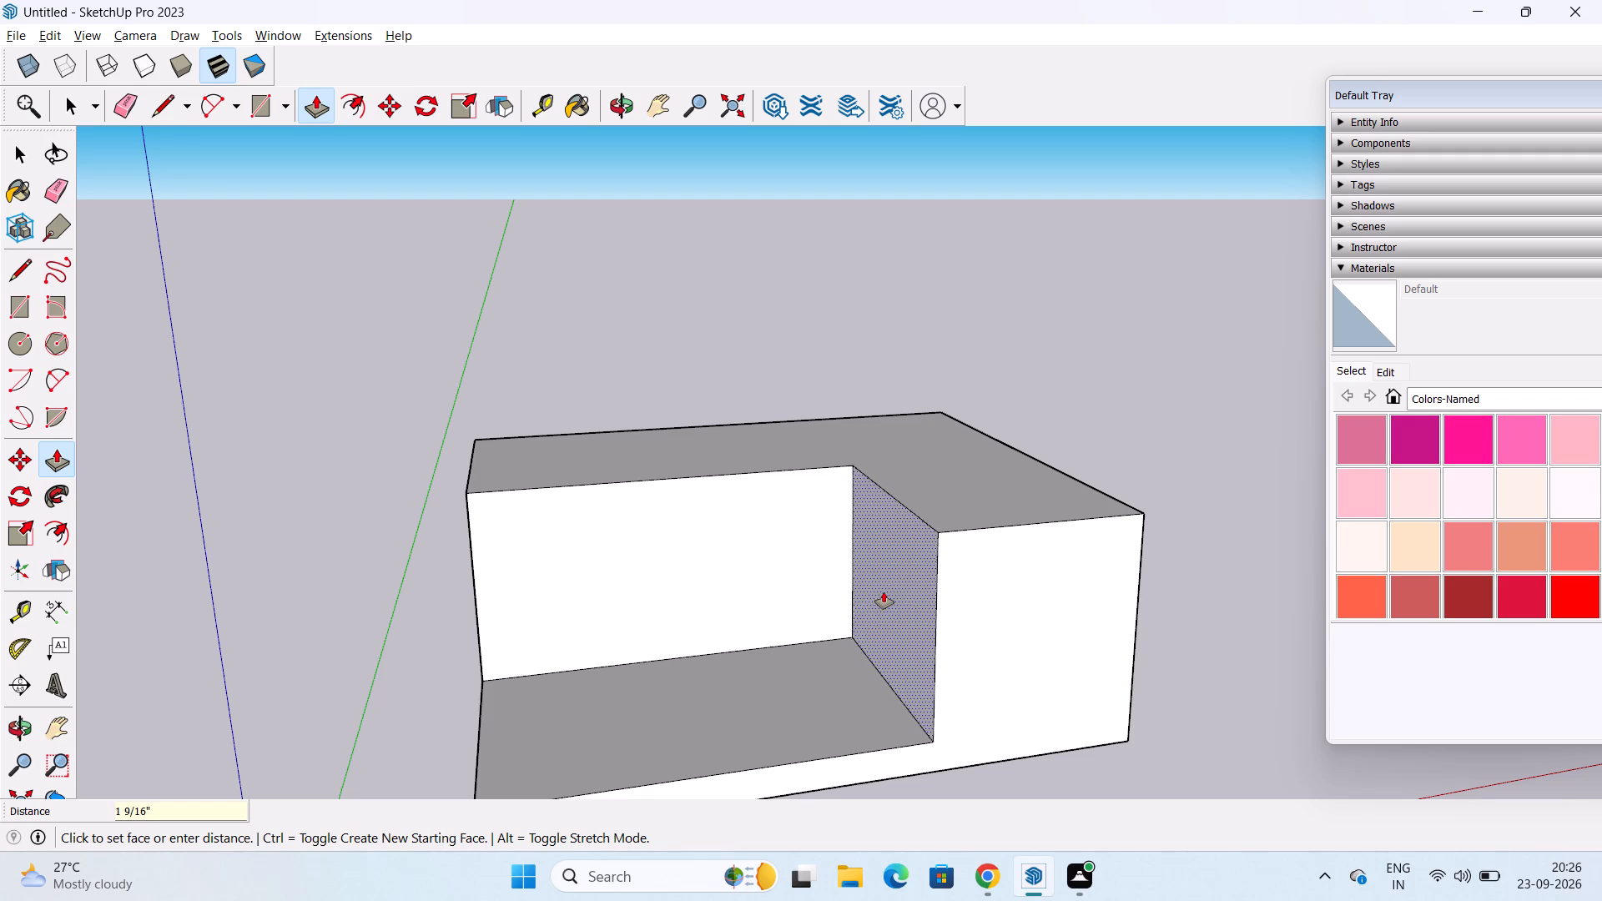
{"action": "type", "text": "2'"}
{"action": "key", "text": "Return"}
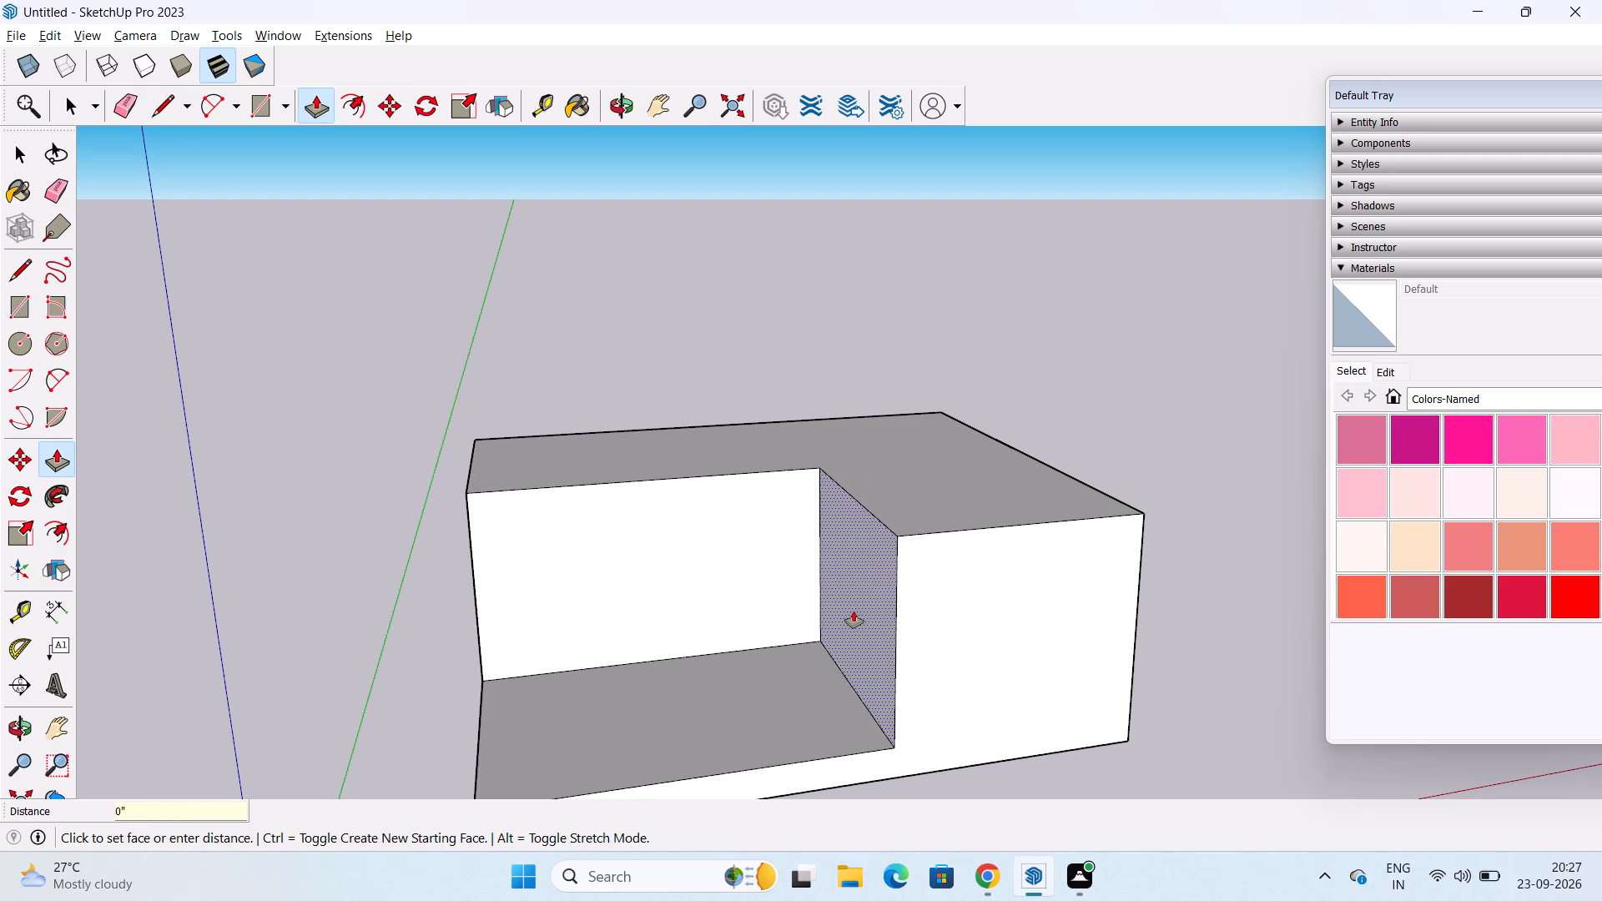
Push/Pull the L-shaped roof face of the building mass upward by a further 1'.
{"action": "middle_click_drag", "start_coordinate": [904, 655], "coordinate": [800, 511]}
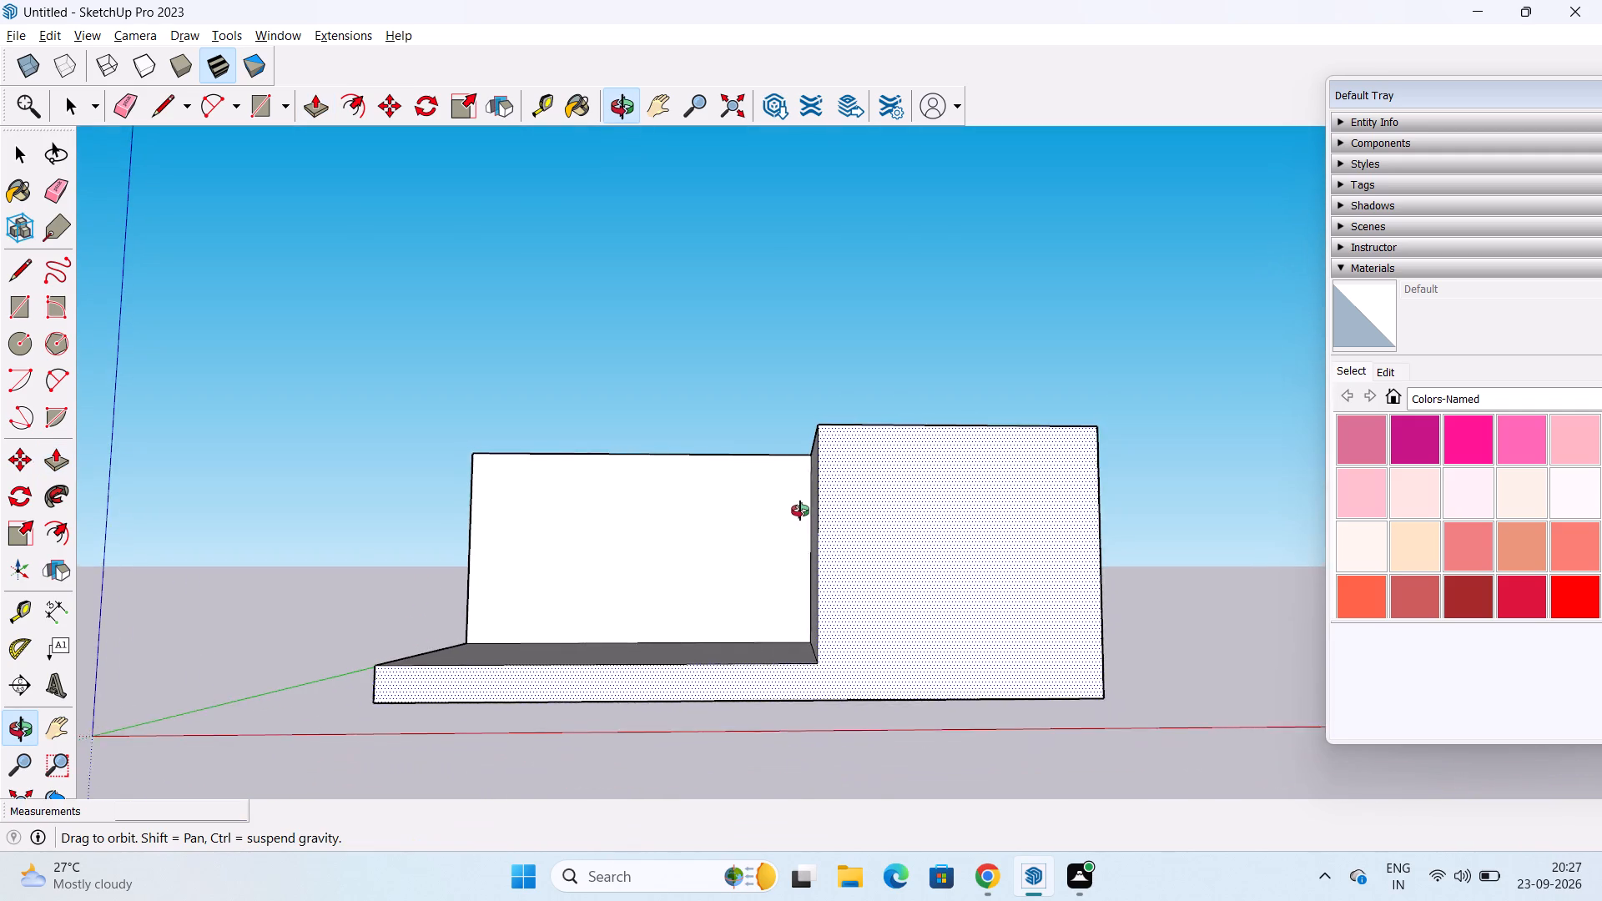
{"action": "middle_click_drag", "start_coordinate": [800, 511], "coordinate": [798, 515]}
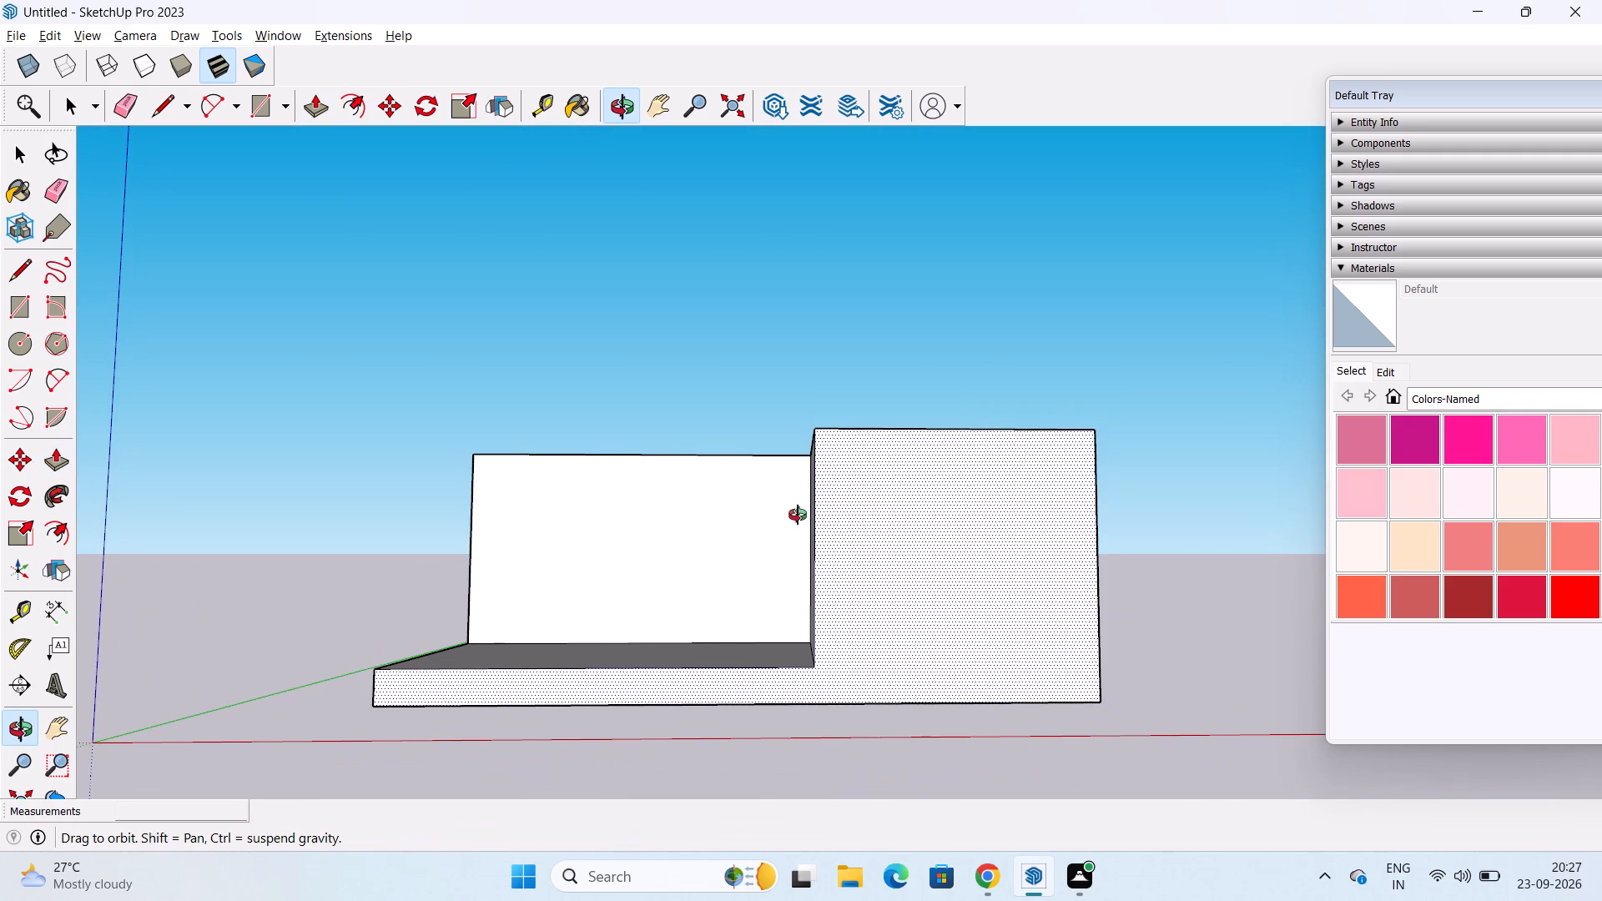
{"action": "middle_click_drag", "start_coordinate": [798, 515], "coordinate": [816, 608]}
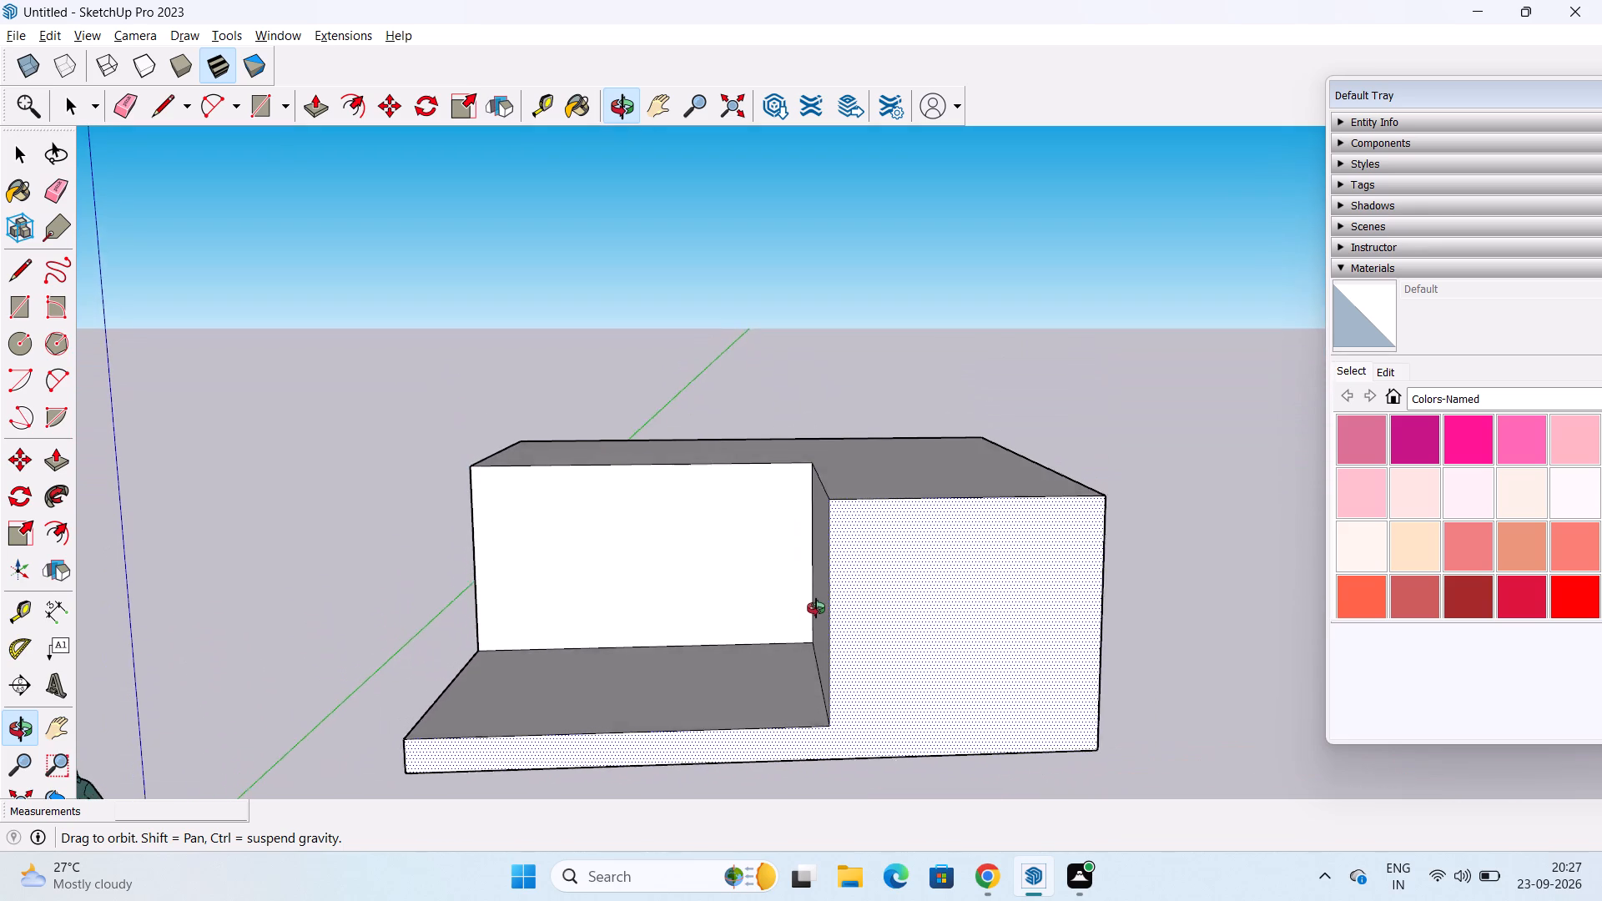
{"action": "middle_click_drag", "start_coordinate": [816, 608], "coordinate": [818, 615]}
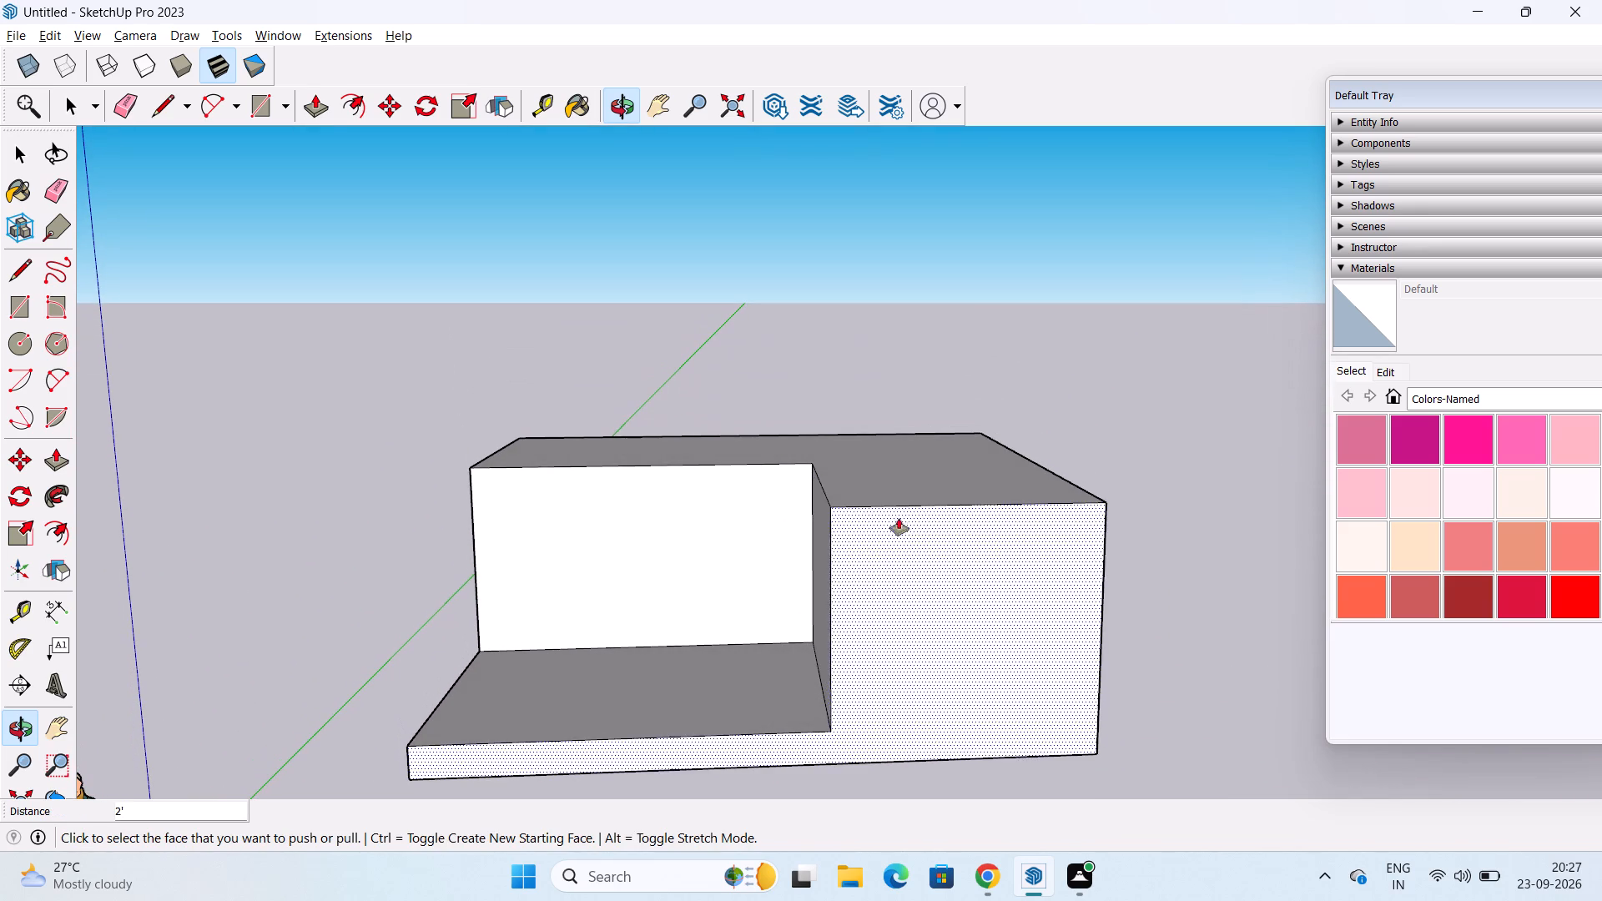
{"action": "left_click", "coordinate": [944, 457]}
{"action": "type", "text": "1'"}
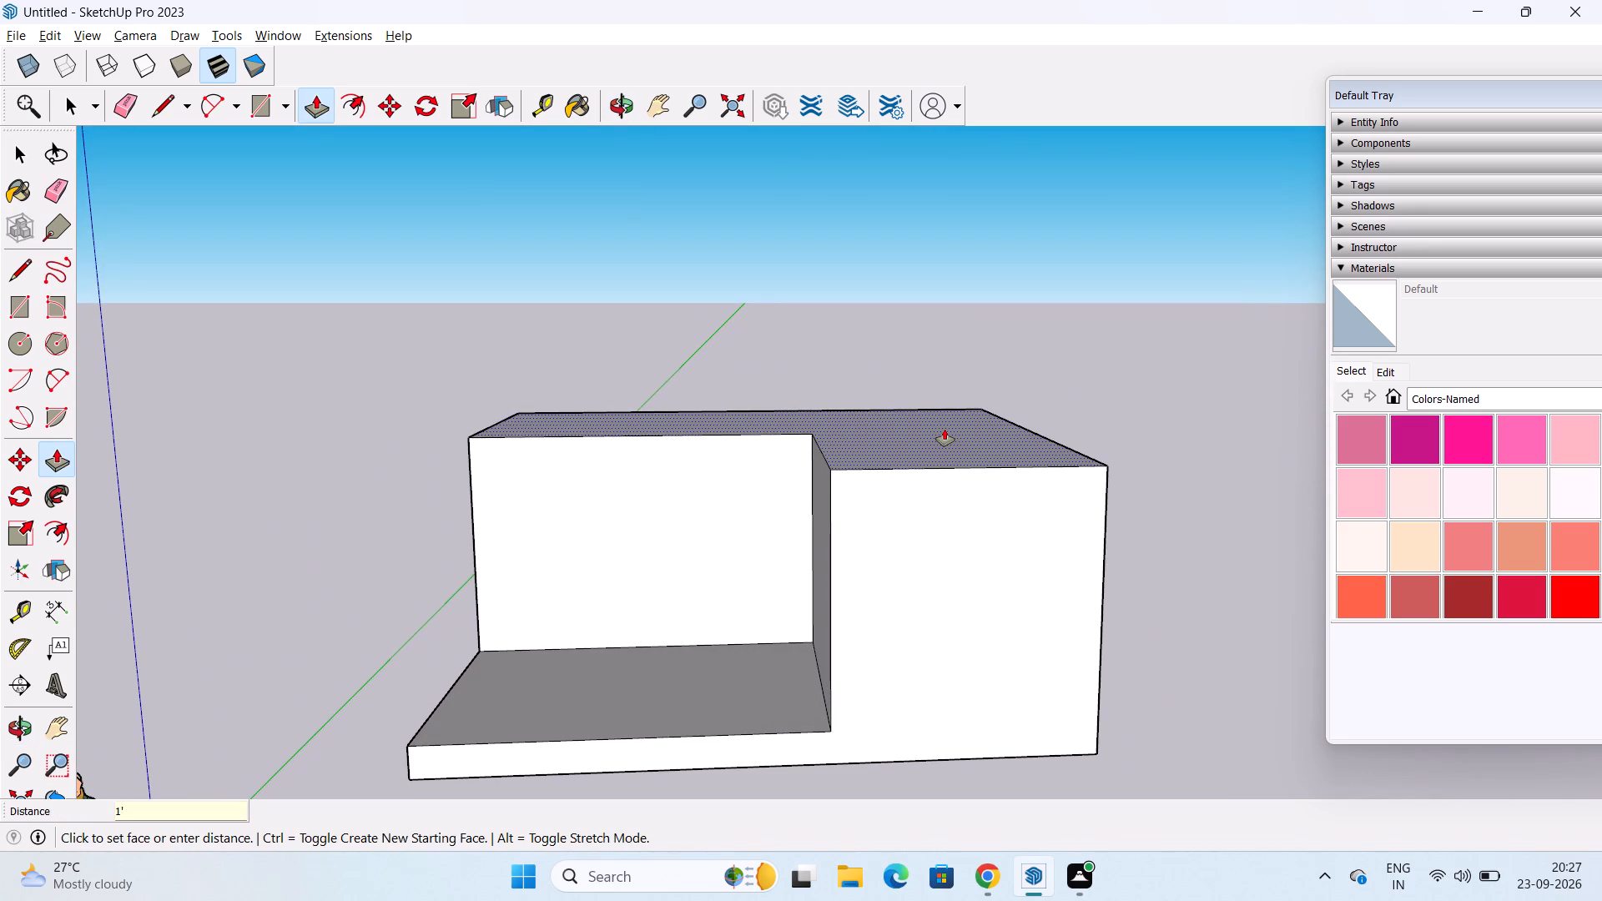
{"action": "key", "text": "Return"}
{"action": "key", "text": "space"}
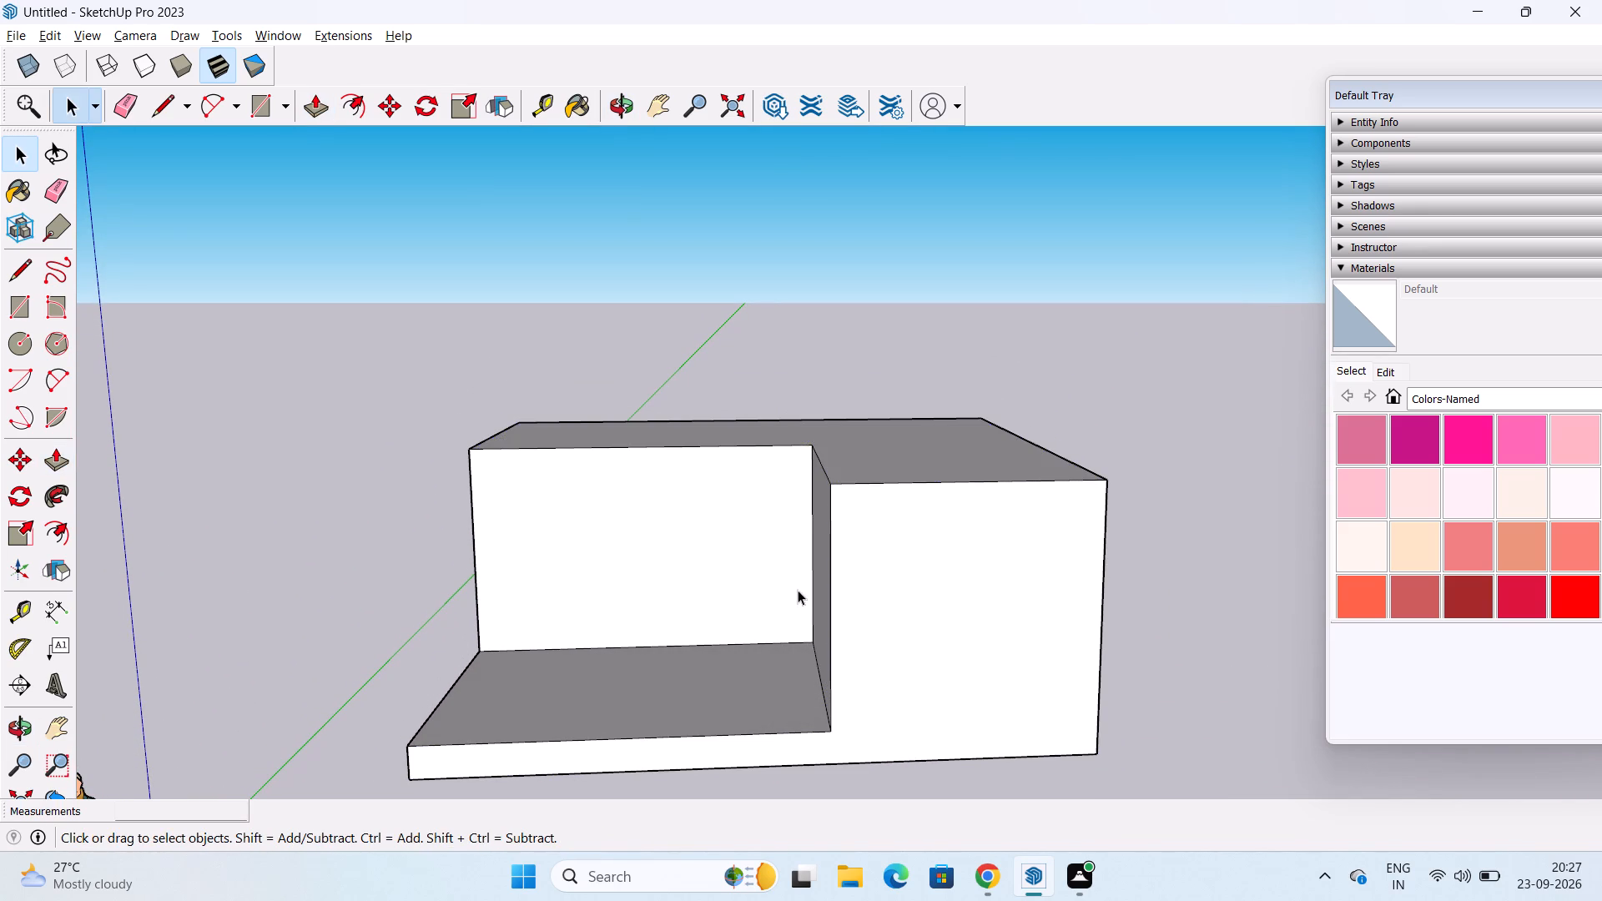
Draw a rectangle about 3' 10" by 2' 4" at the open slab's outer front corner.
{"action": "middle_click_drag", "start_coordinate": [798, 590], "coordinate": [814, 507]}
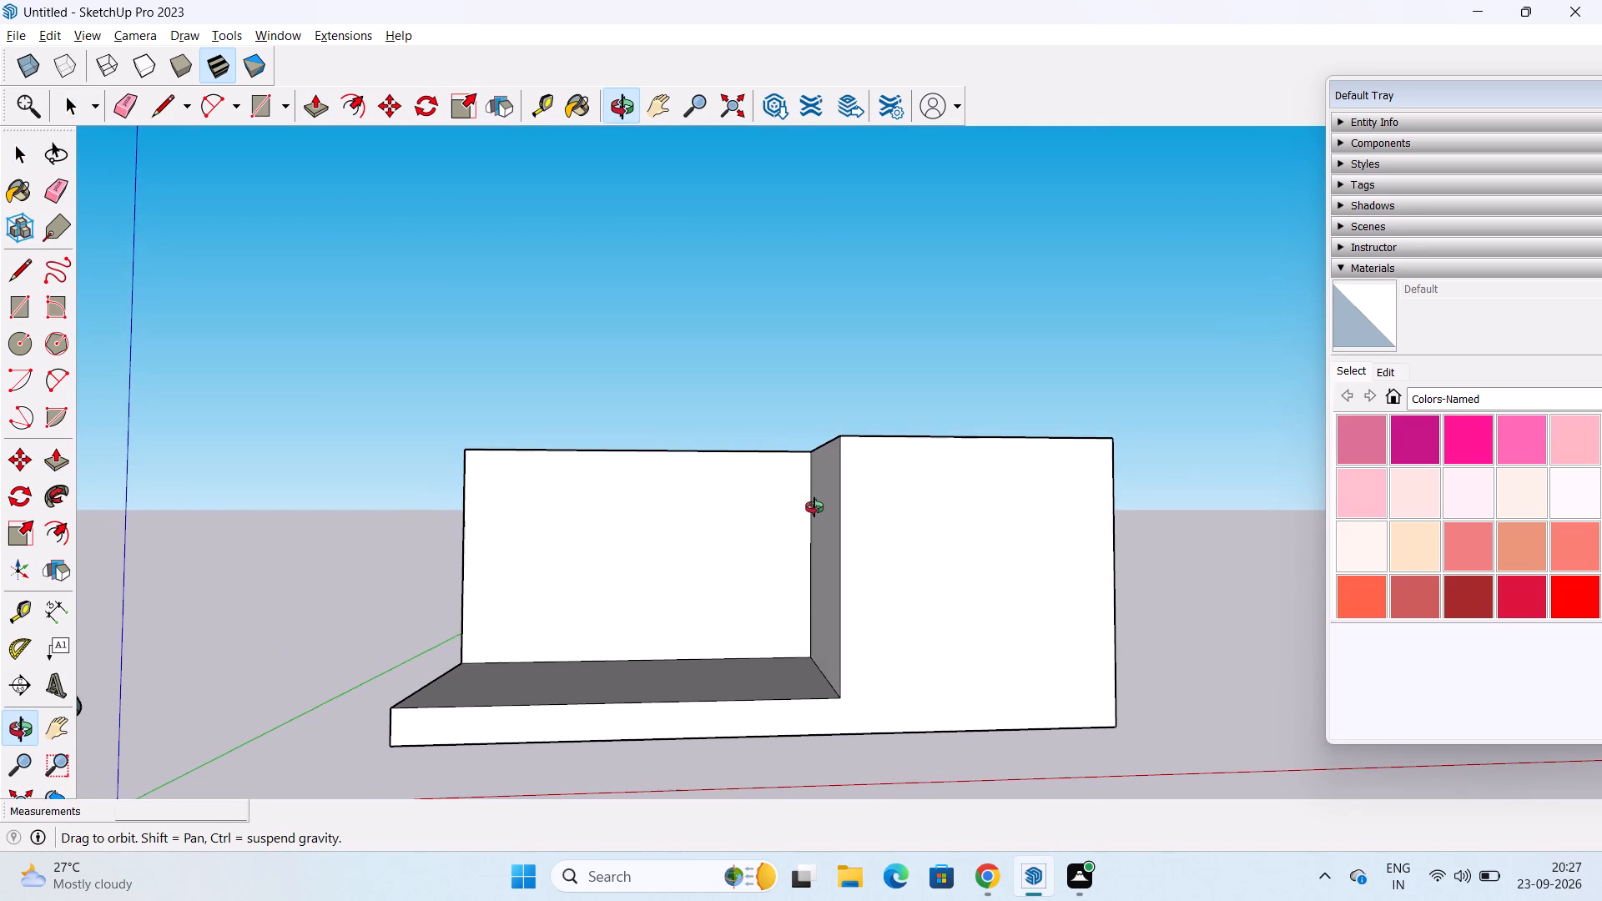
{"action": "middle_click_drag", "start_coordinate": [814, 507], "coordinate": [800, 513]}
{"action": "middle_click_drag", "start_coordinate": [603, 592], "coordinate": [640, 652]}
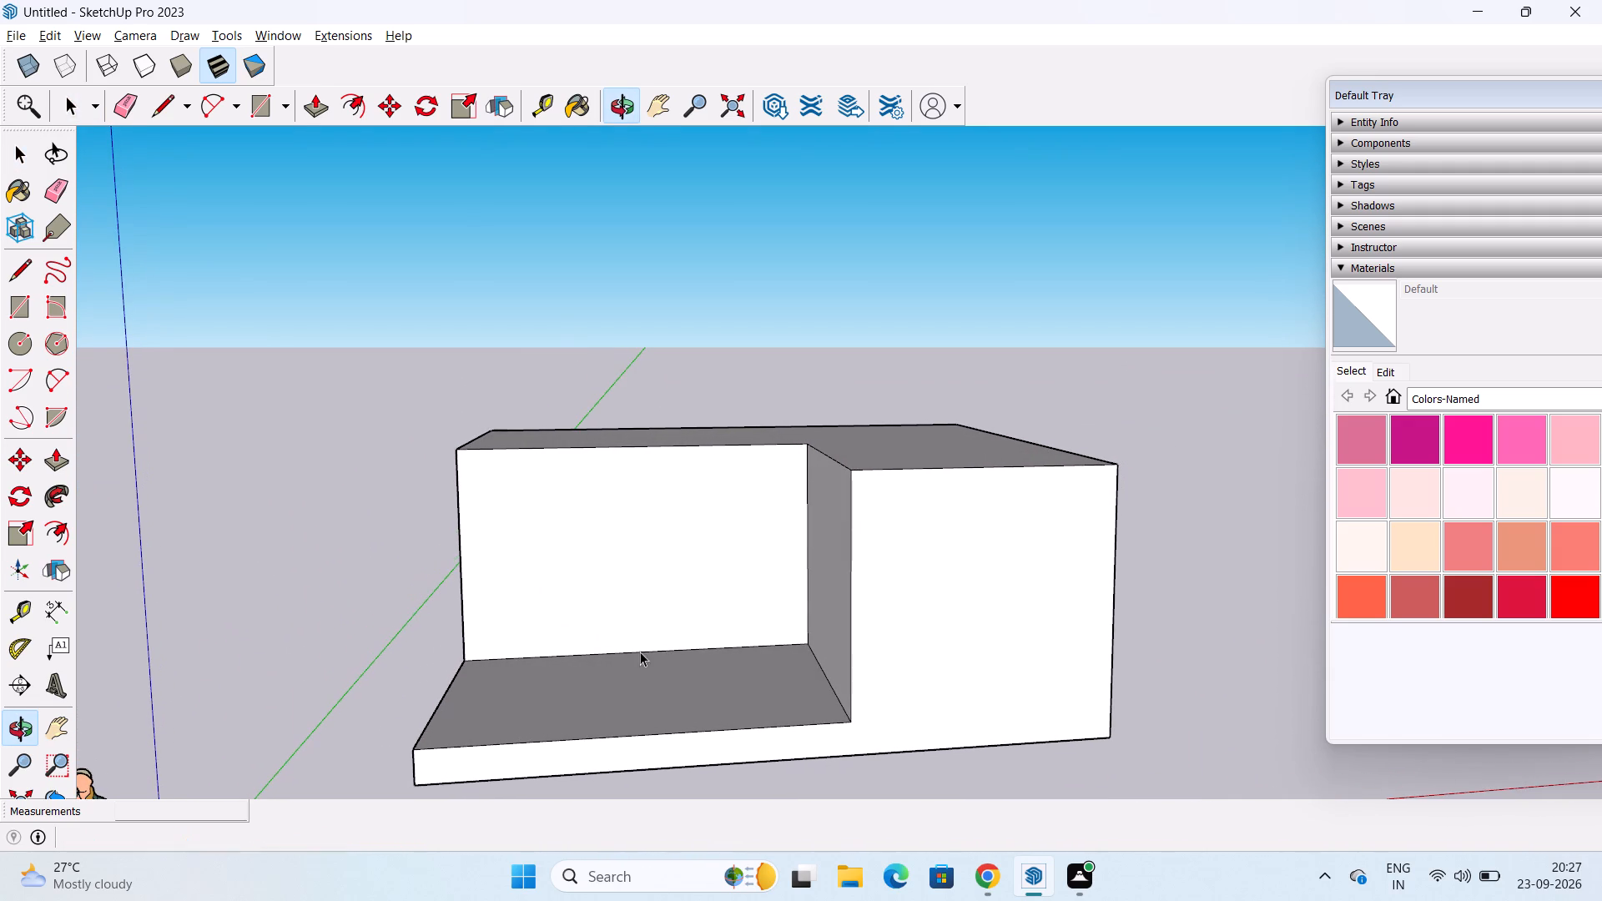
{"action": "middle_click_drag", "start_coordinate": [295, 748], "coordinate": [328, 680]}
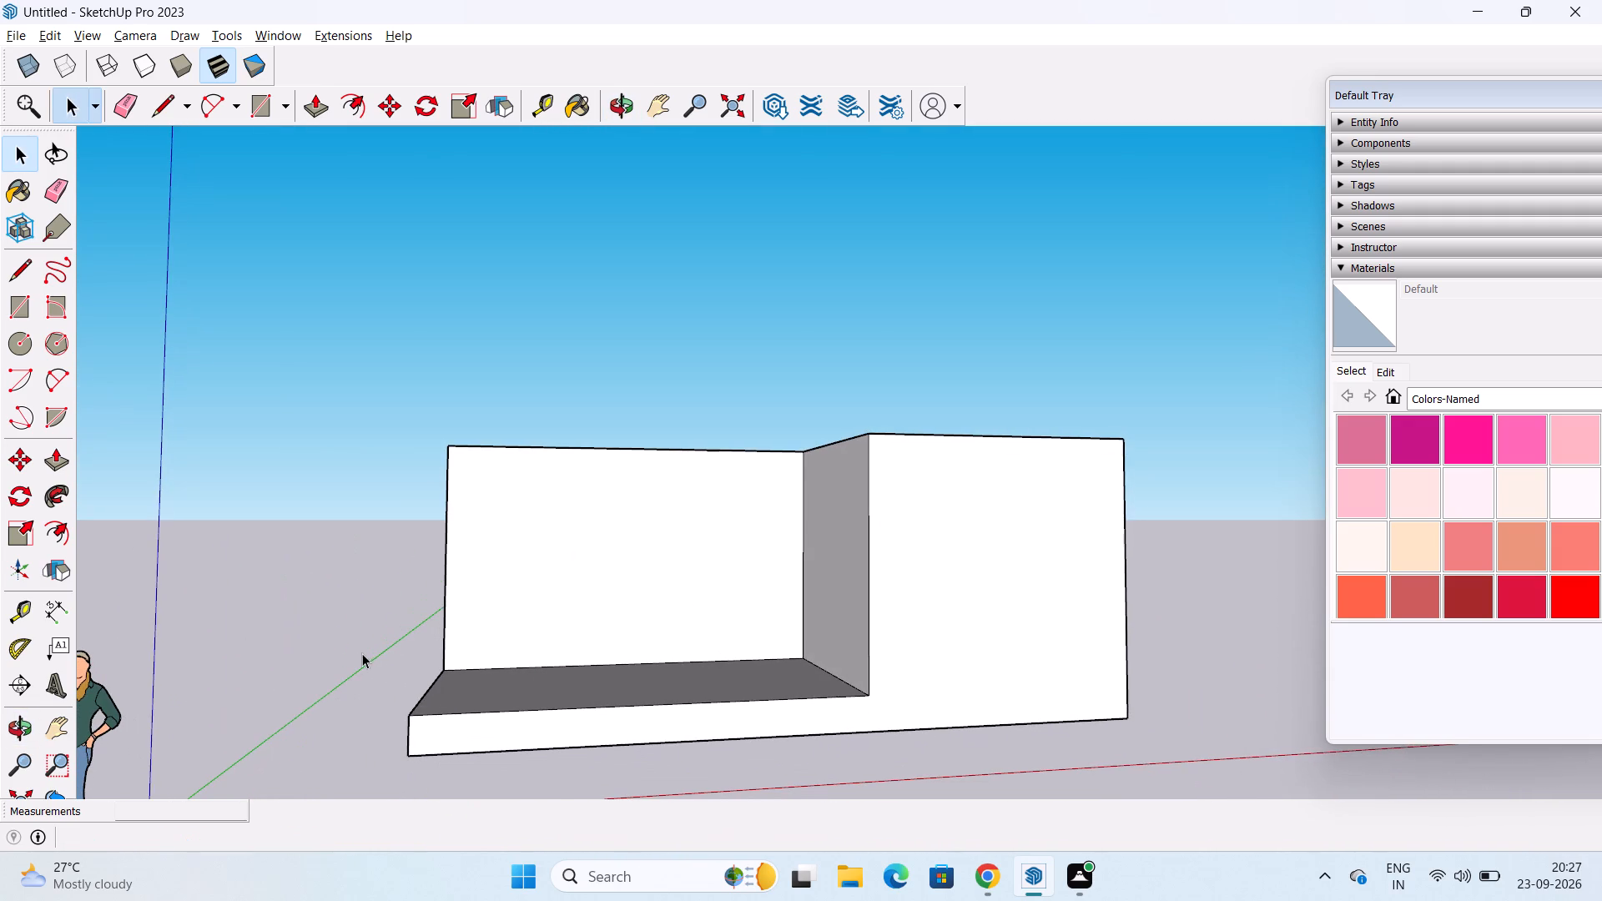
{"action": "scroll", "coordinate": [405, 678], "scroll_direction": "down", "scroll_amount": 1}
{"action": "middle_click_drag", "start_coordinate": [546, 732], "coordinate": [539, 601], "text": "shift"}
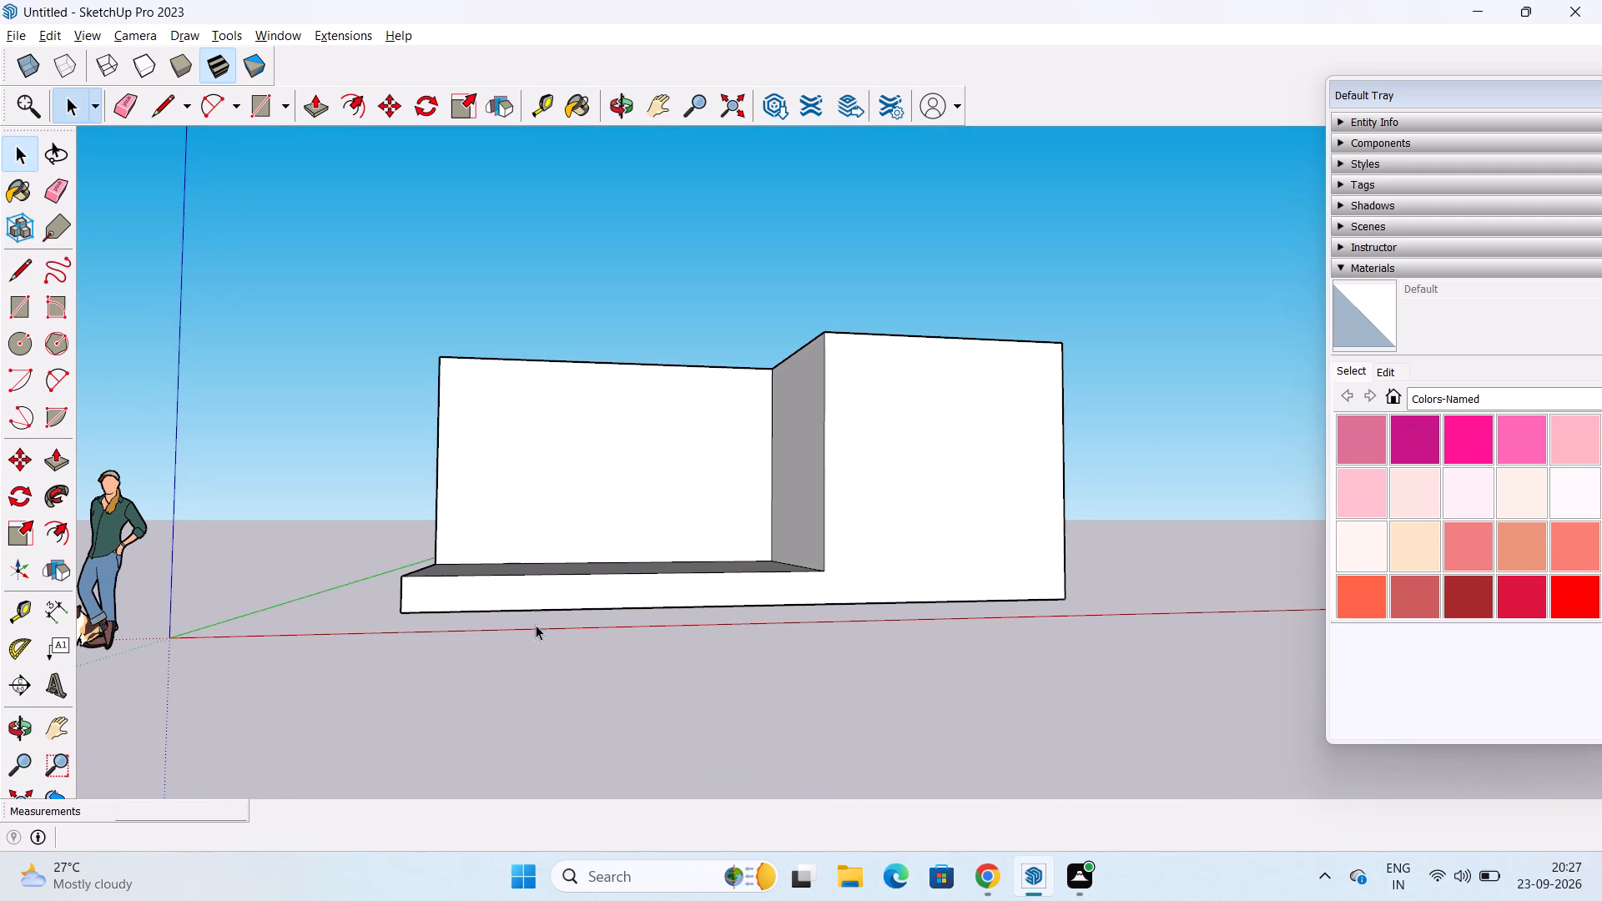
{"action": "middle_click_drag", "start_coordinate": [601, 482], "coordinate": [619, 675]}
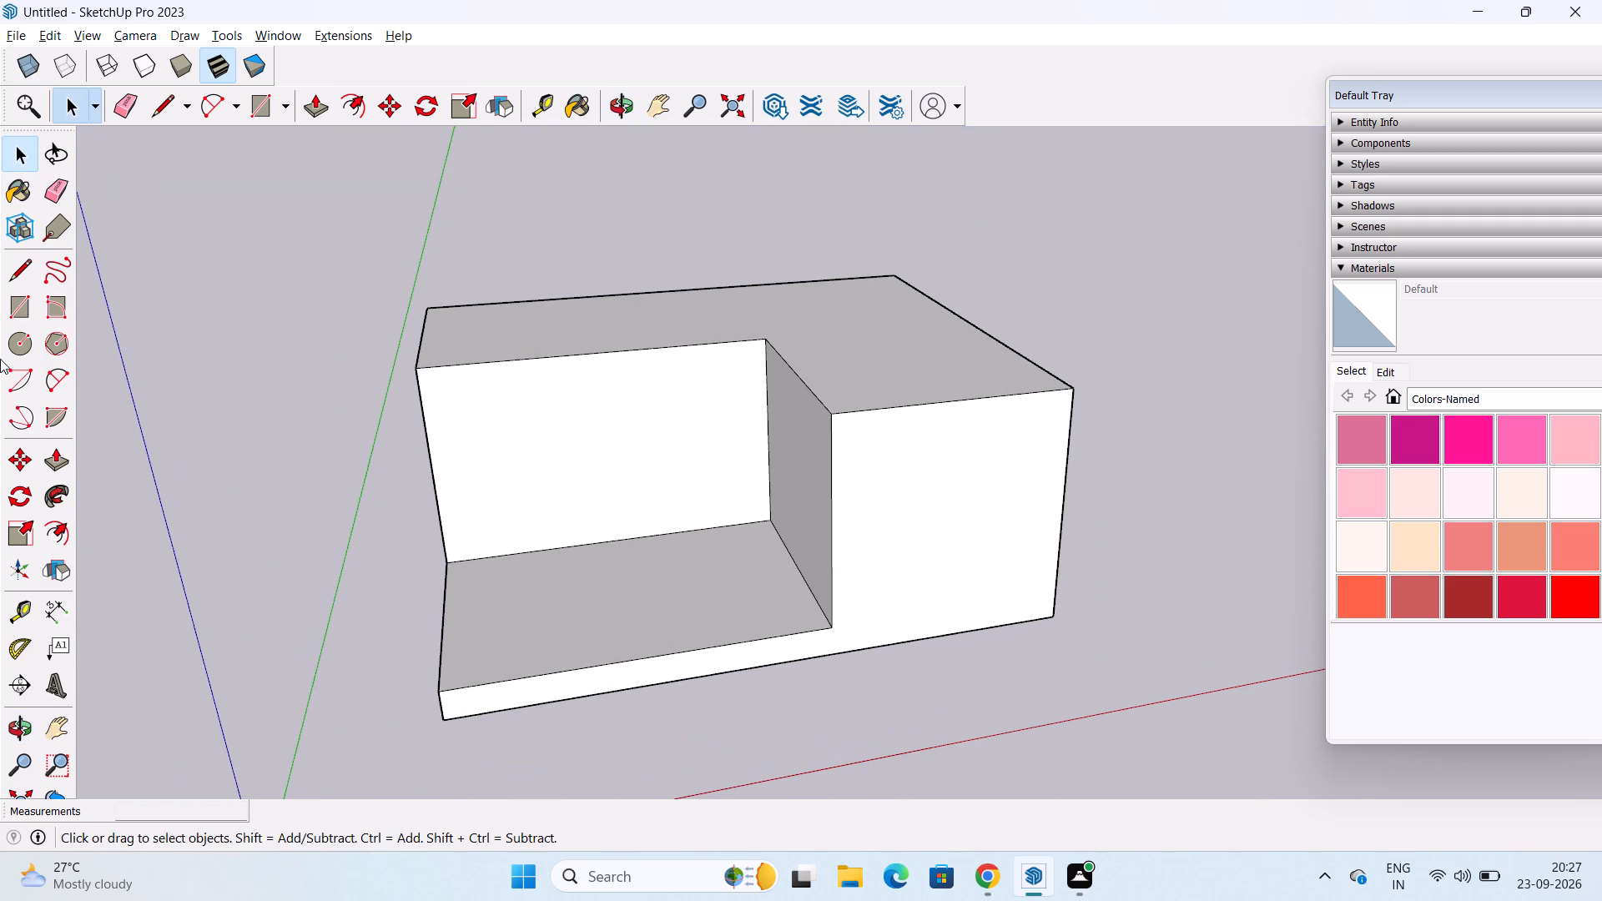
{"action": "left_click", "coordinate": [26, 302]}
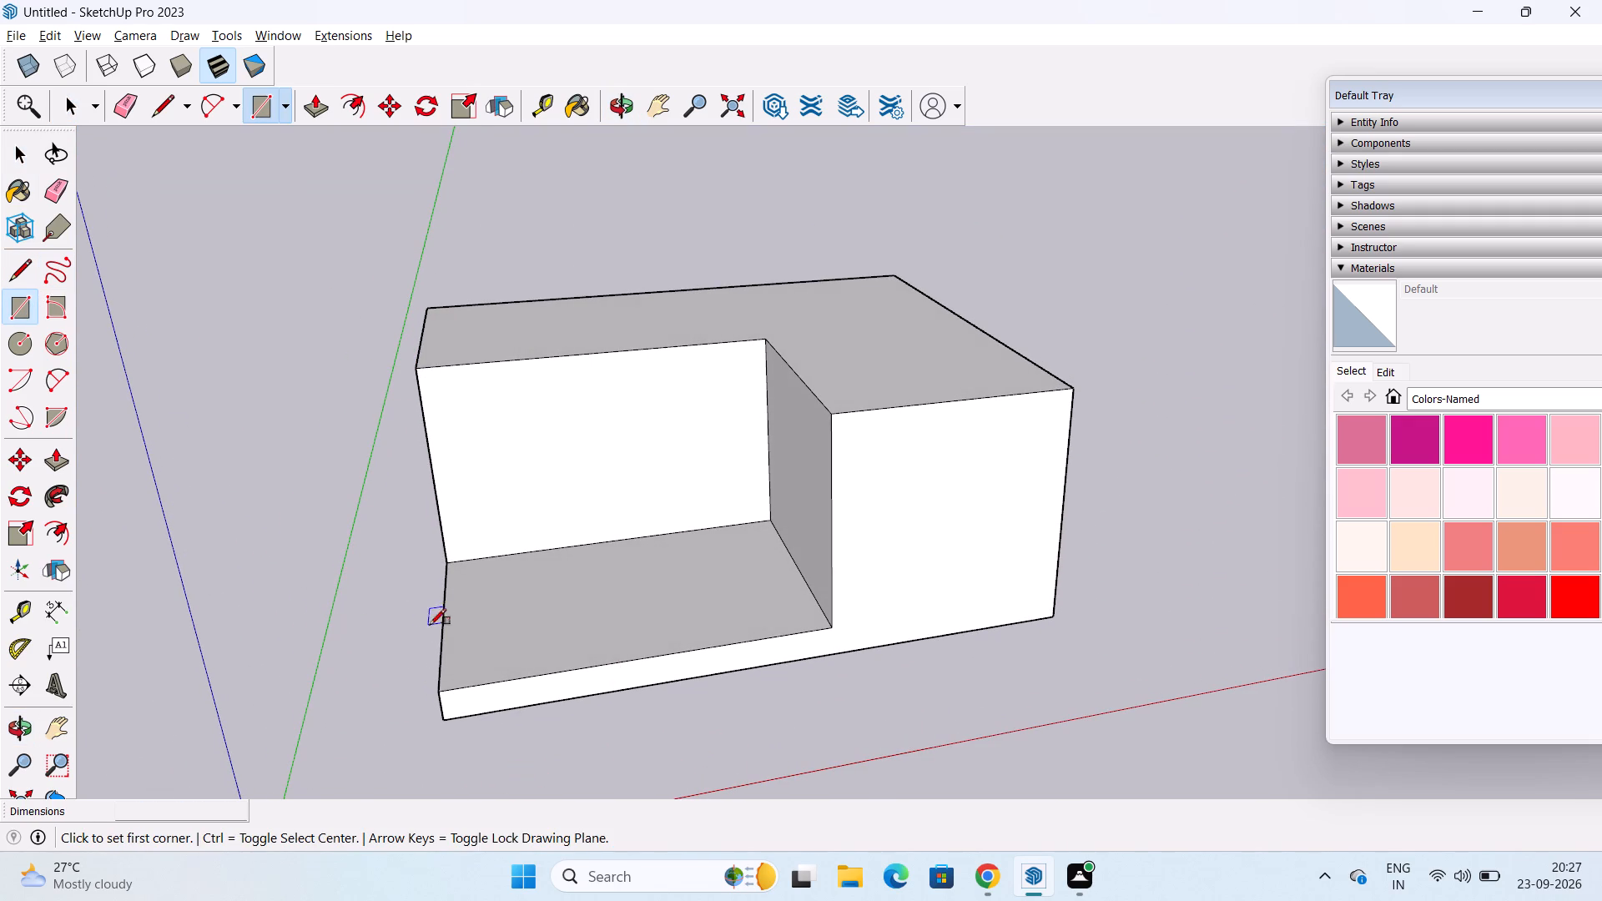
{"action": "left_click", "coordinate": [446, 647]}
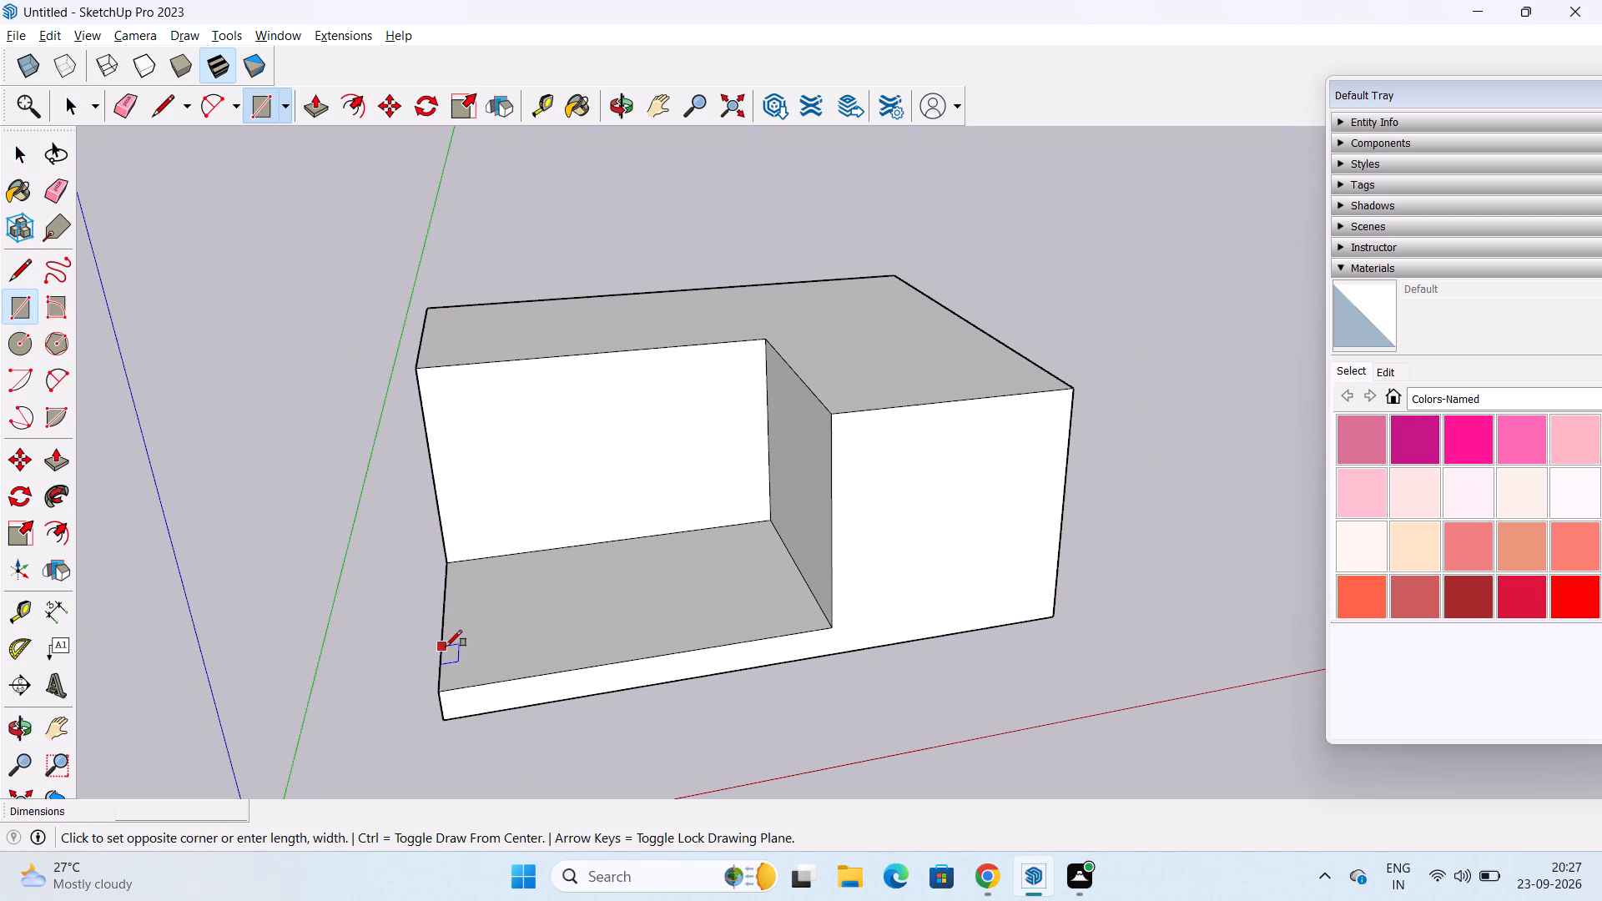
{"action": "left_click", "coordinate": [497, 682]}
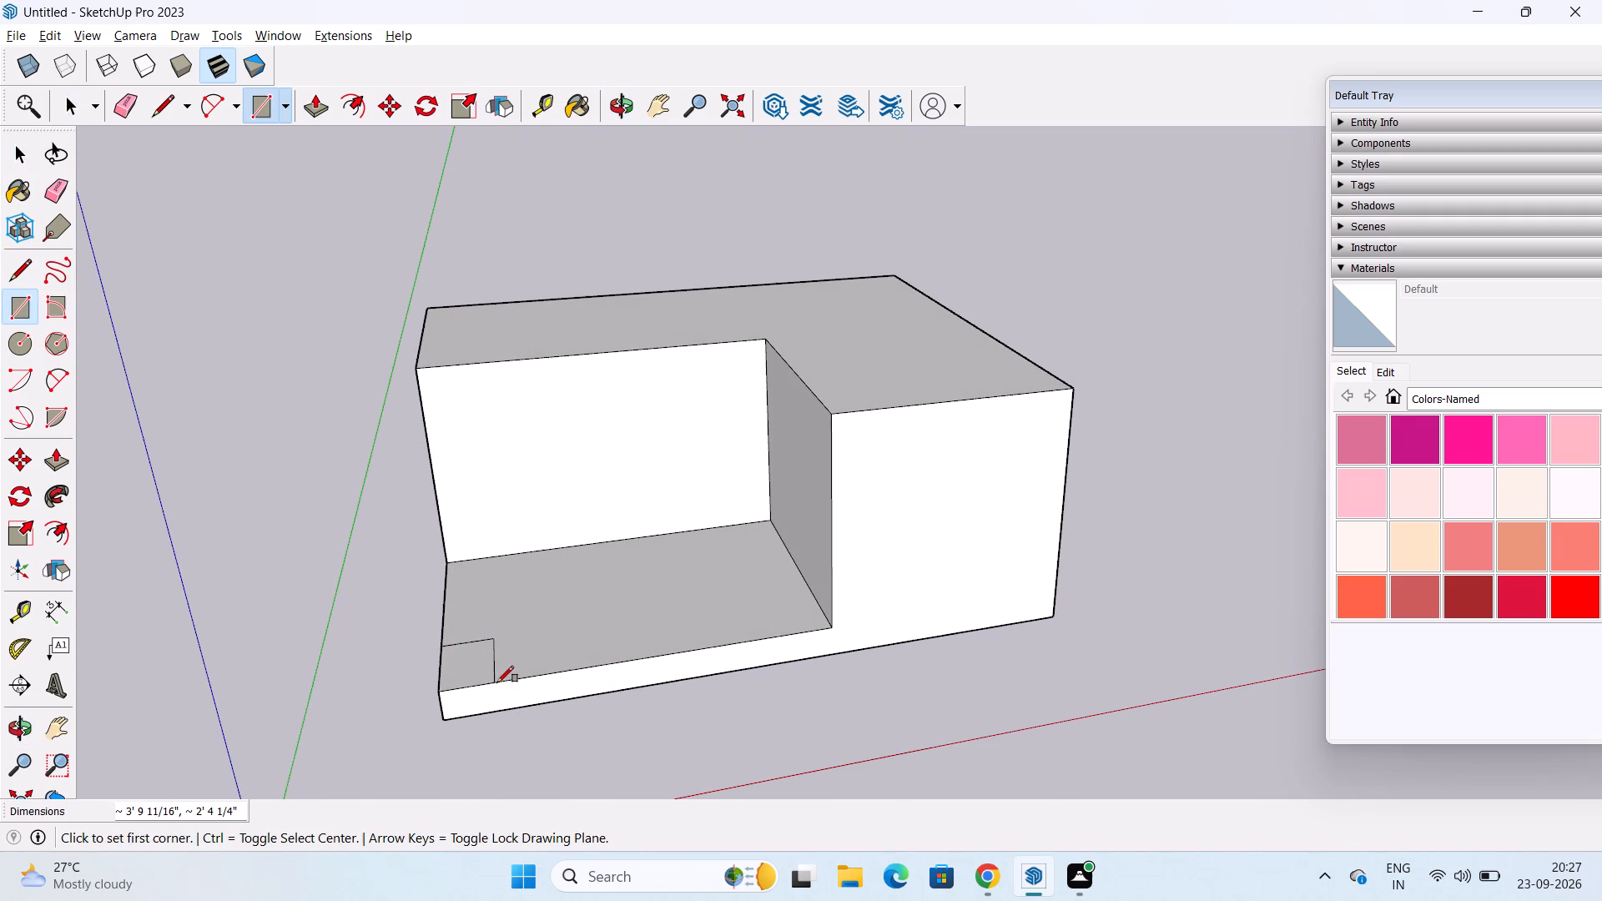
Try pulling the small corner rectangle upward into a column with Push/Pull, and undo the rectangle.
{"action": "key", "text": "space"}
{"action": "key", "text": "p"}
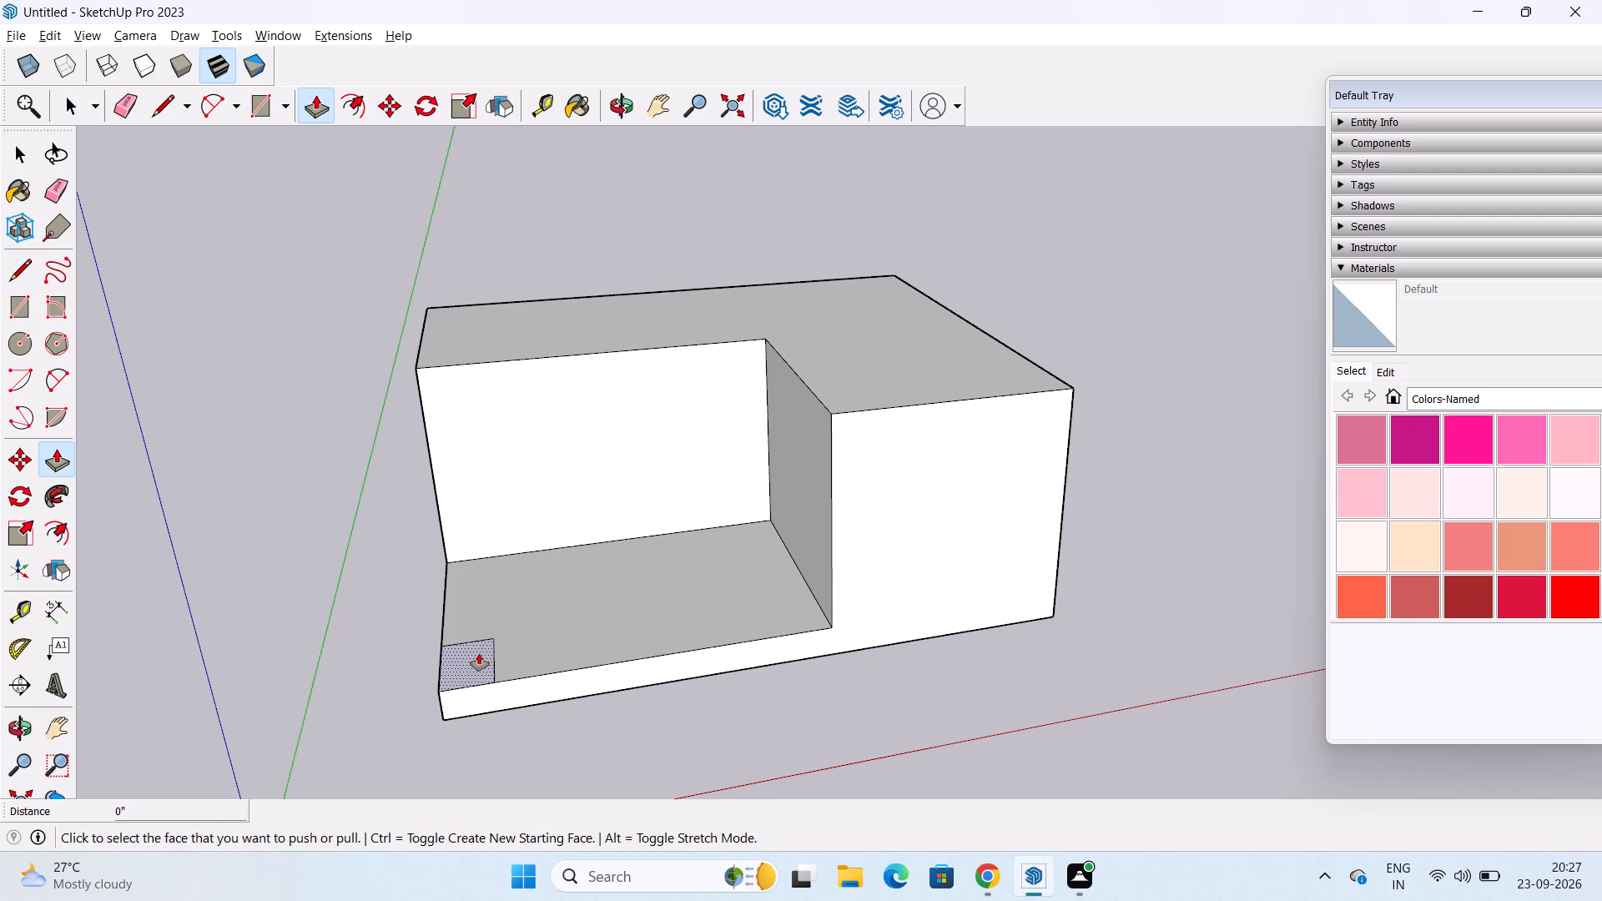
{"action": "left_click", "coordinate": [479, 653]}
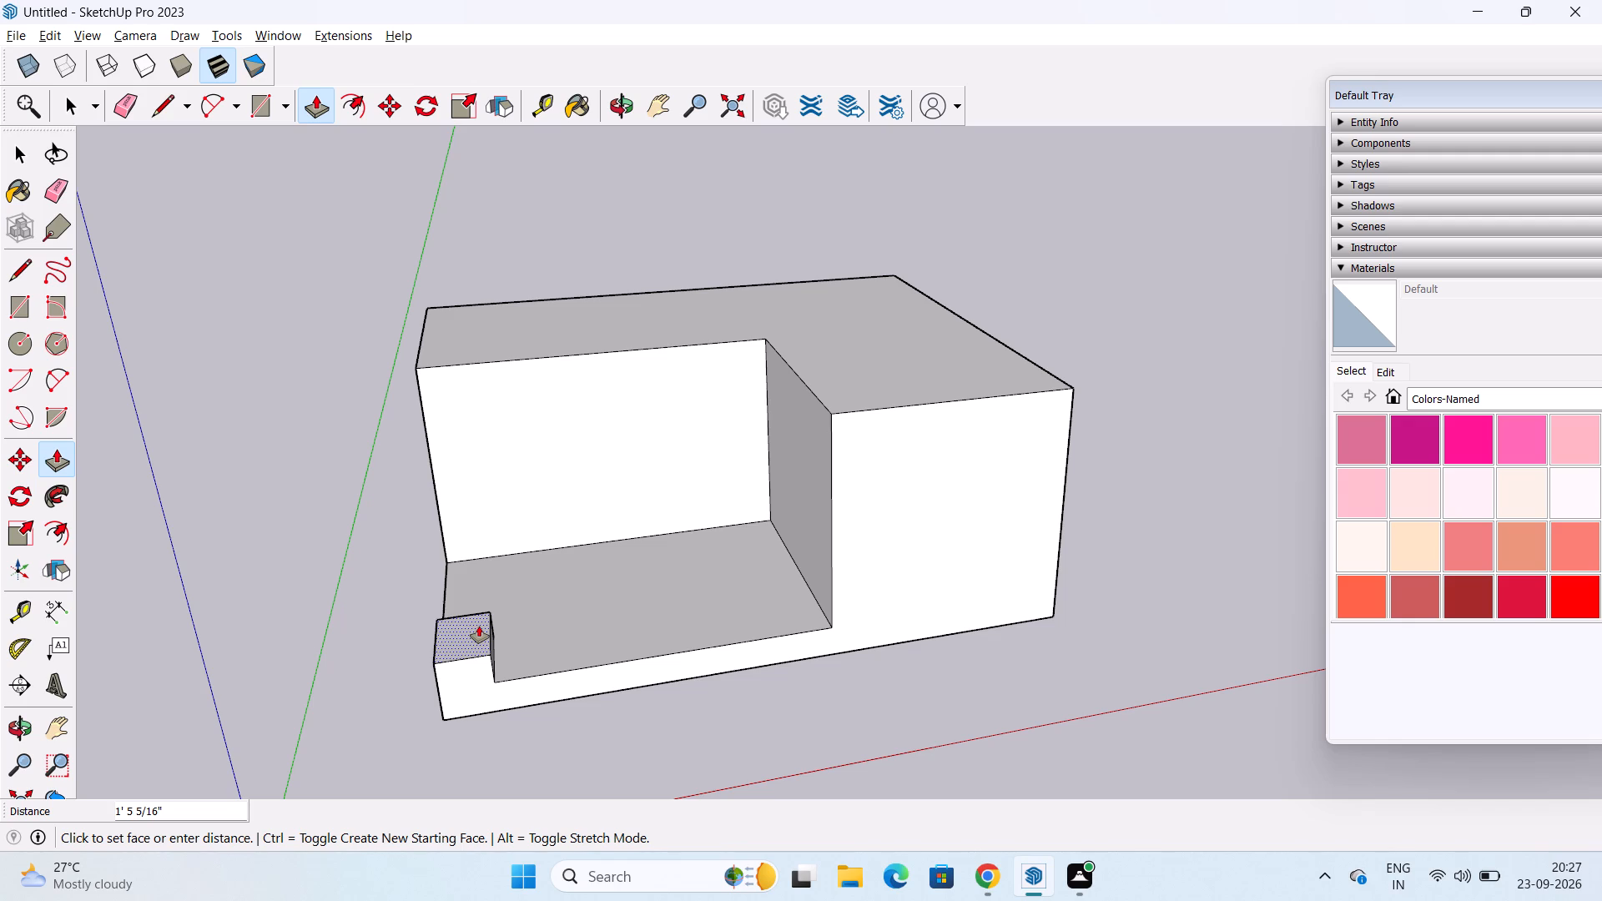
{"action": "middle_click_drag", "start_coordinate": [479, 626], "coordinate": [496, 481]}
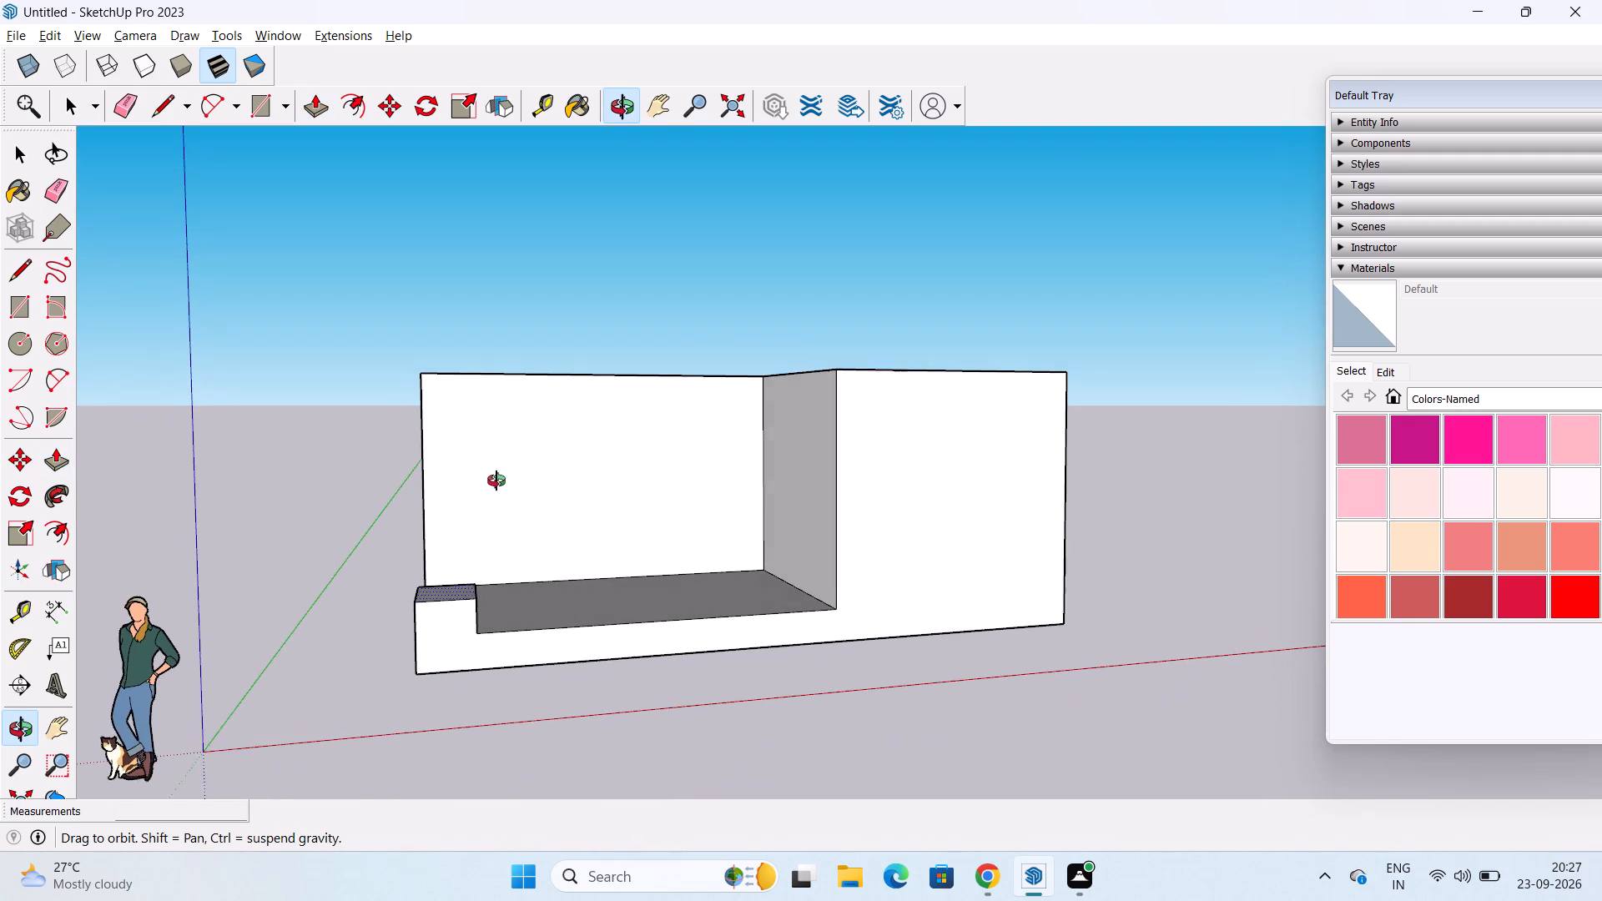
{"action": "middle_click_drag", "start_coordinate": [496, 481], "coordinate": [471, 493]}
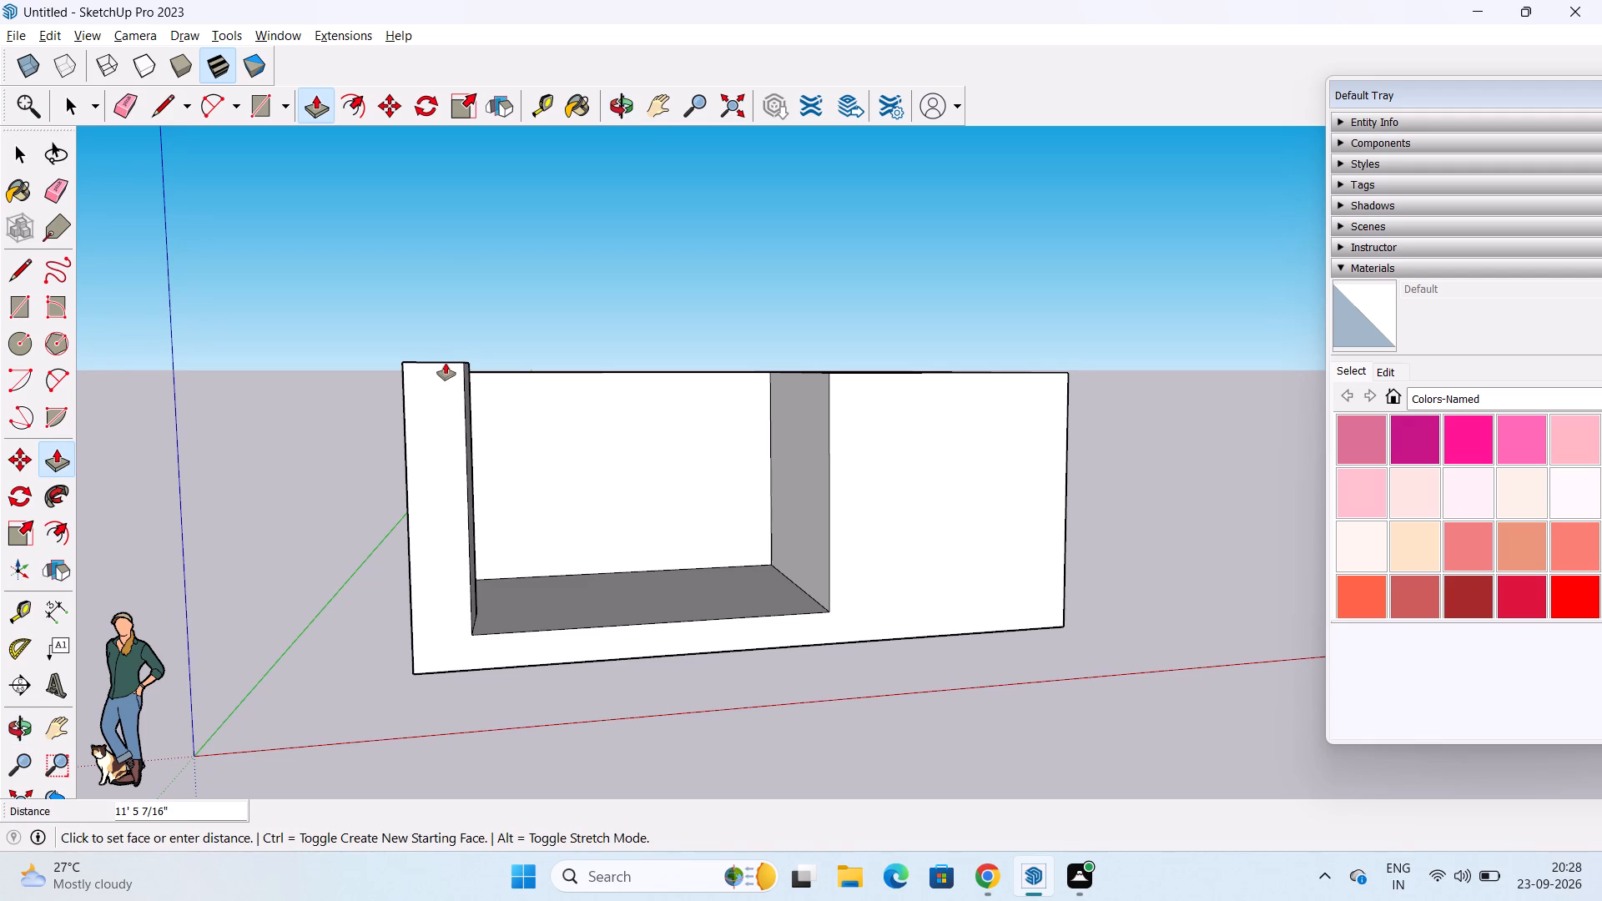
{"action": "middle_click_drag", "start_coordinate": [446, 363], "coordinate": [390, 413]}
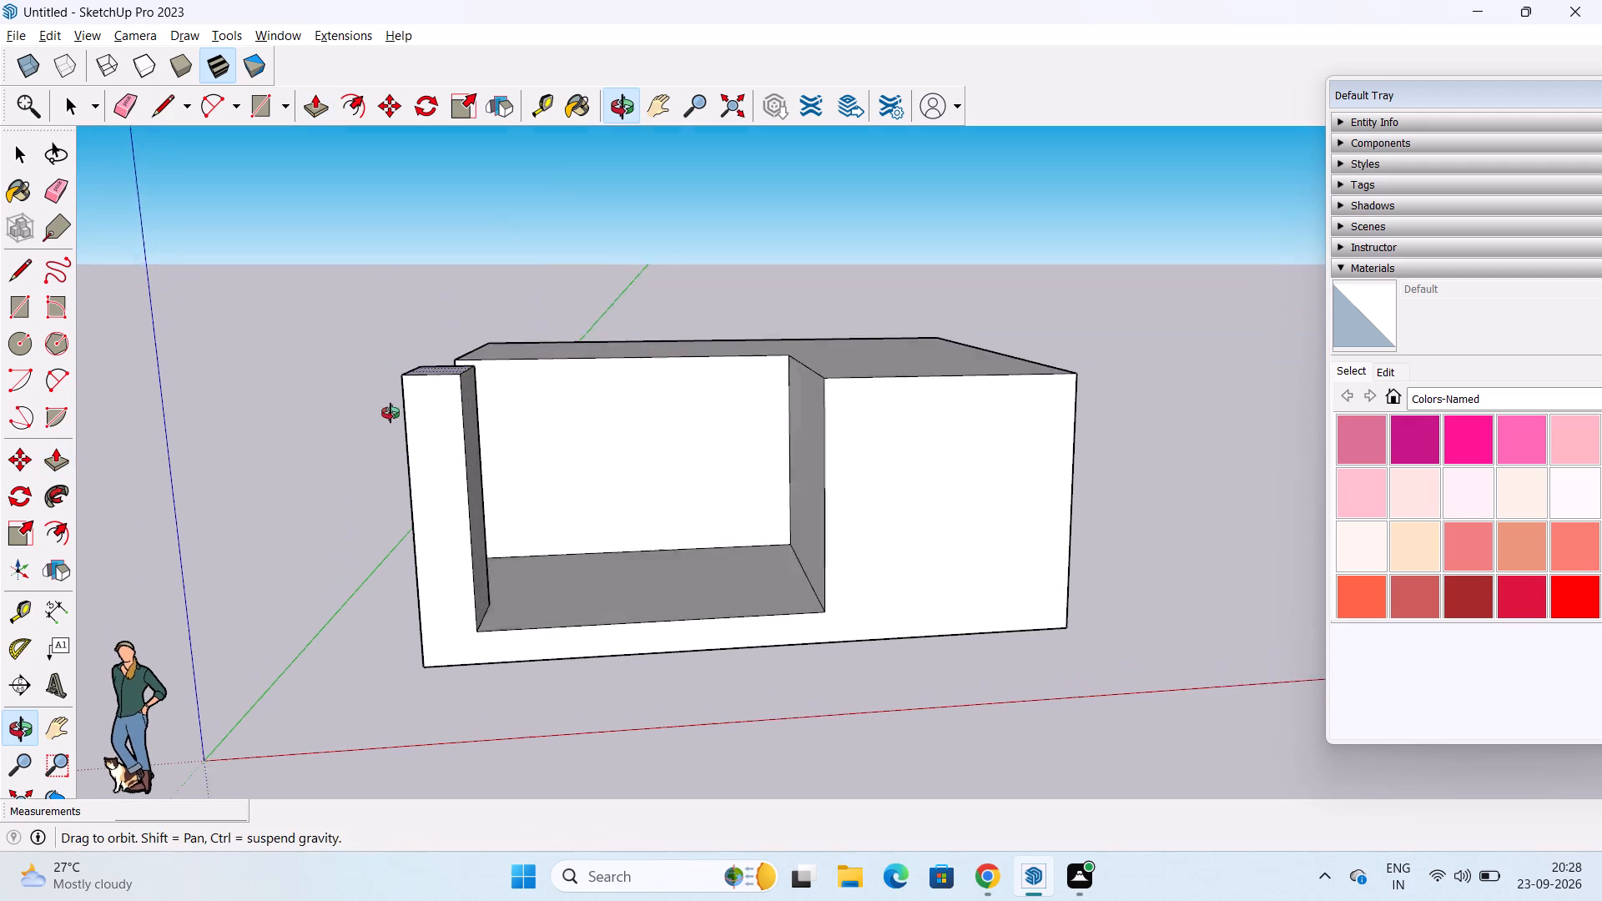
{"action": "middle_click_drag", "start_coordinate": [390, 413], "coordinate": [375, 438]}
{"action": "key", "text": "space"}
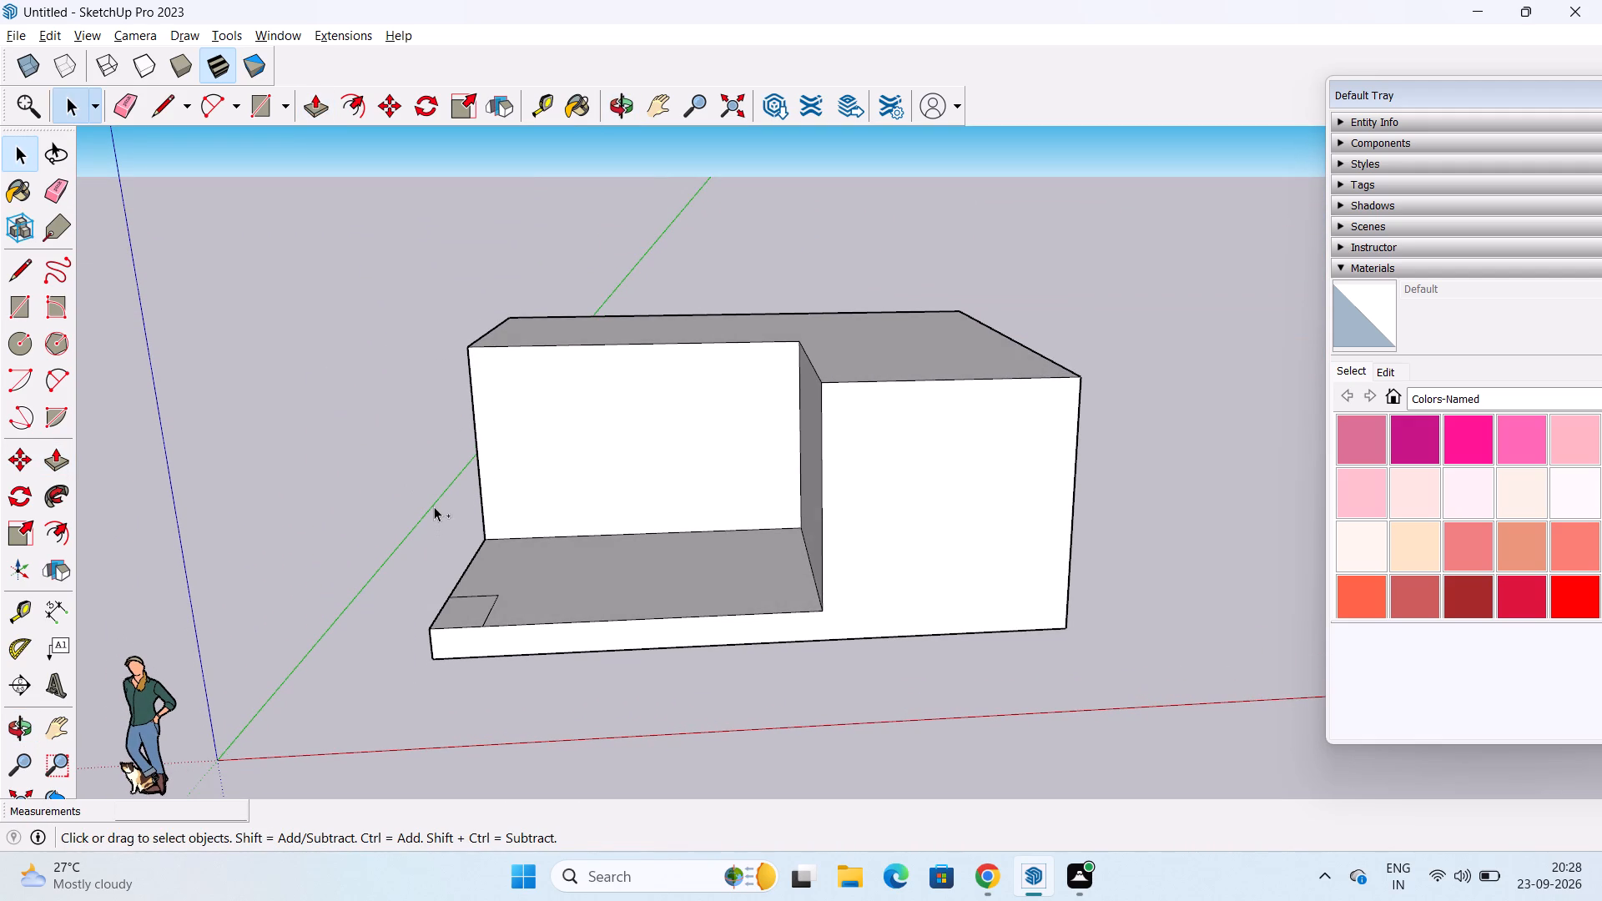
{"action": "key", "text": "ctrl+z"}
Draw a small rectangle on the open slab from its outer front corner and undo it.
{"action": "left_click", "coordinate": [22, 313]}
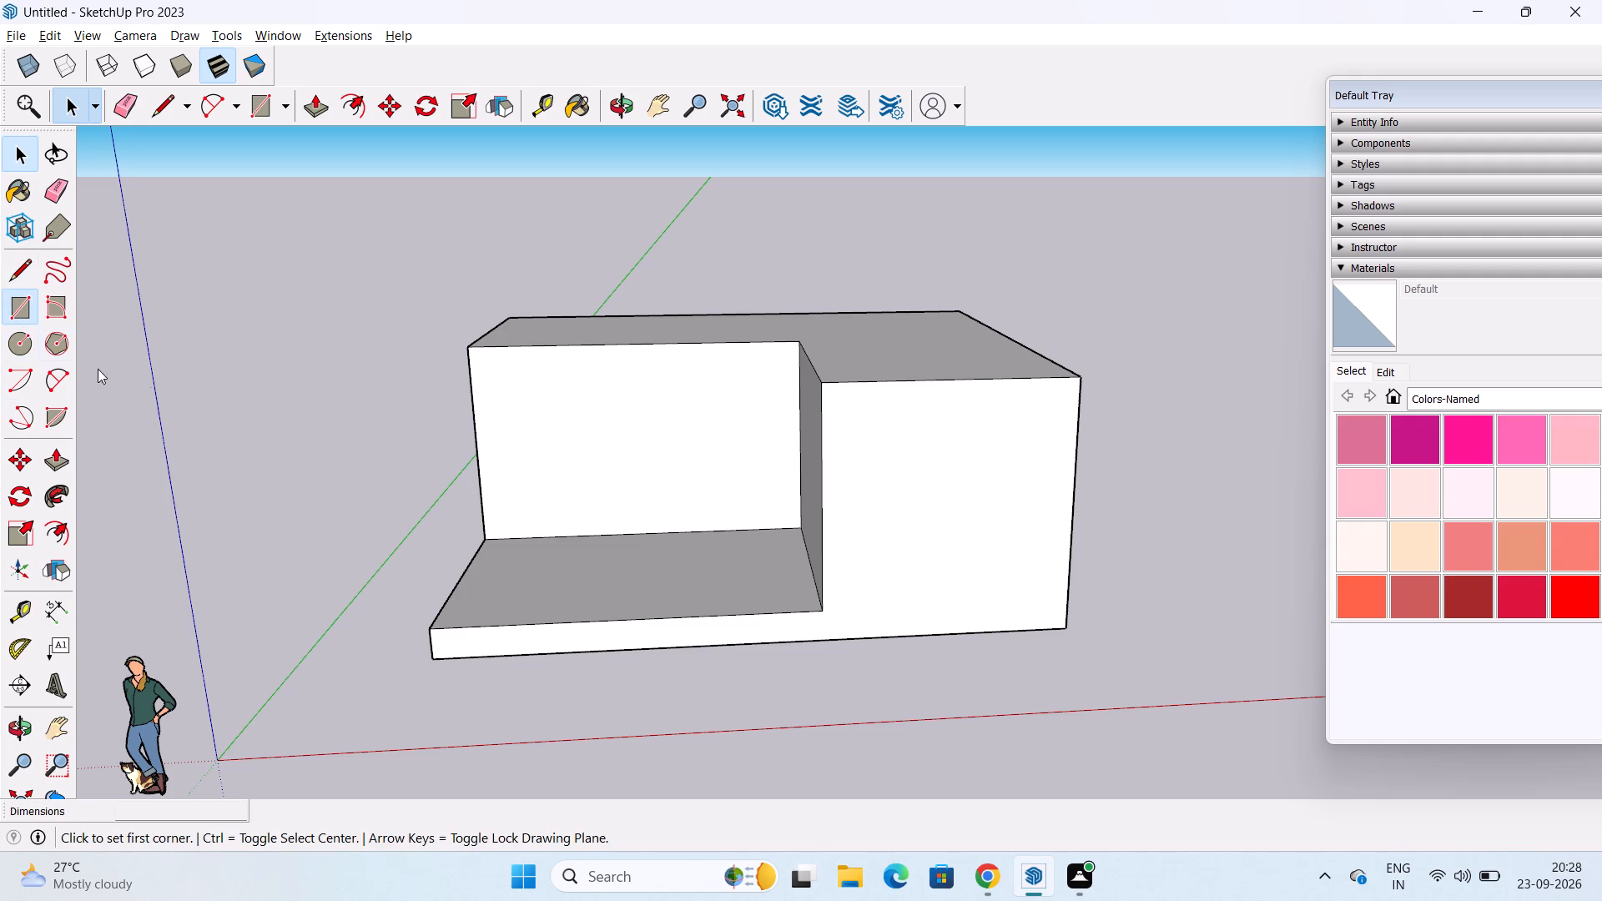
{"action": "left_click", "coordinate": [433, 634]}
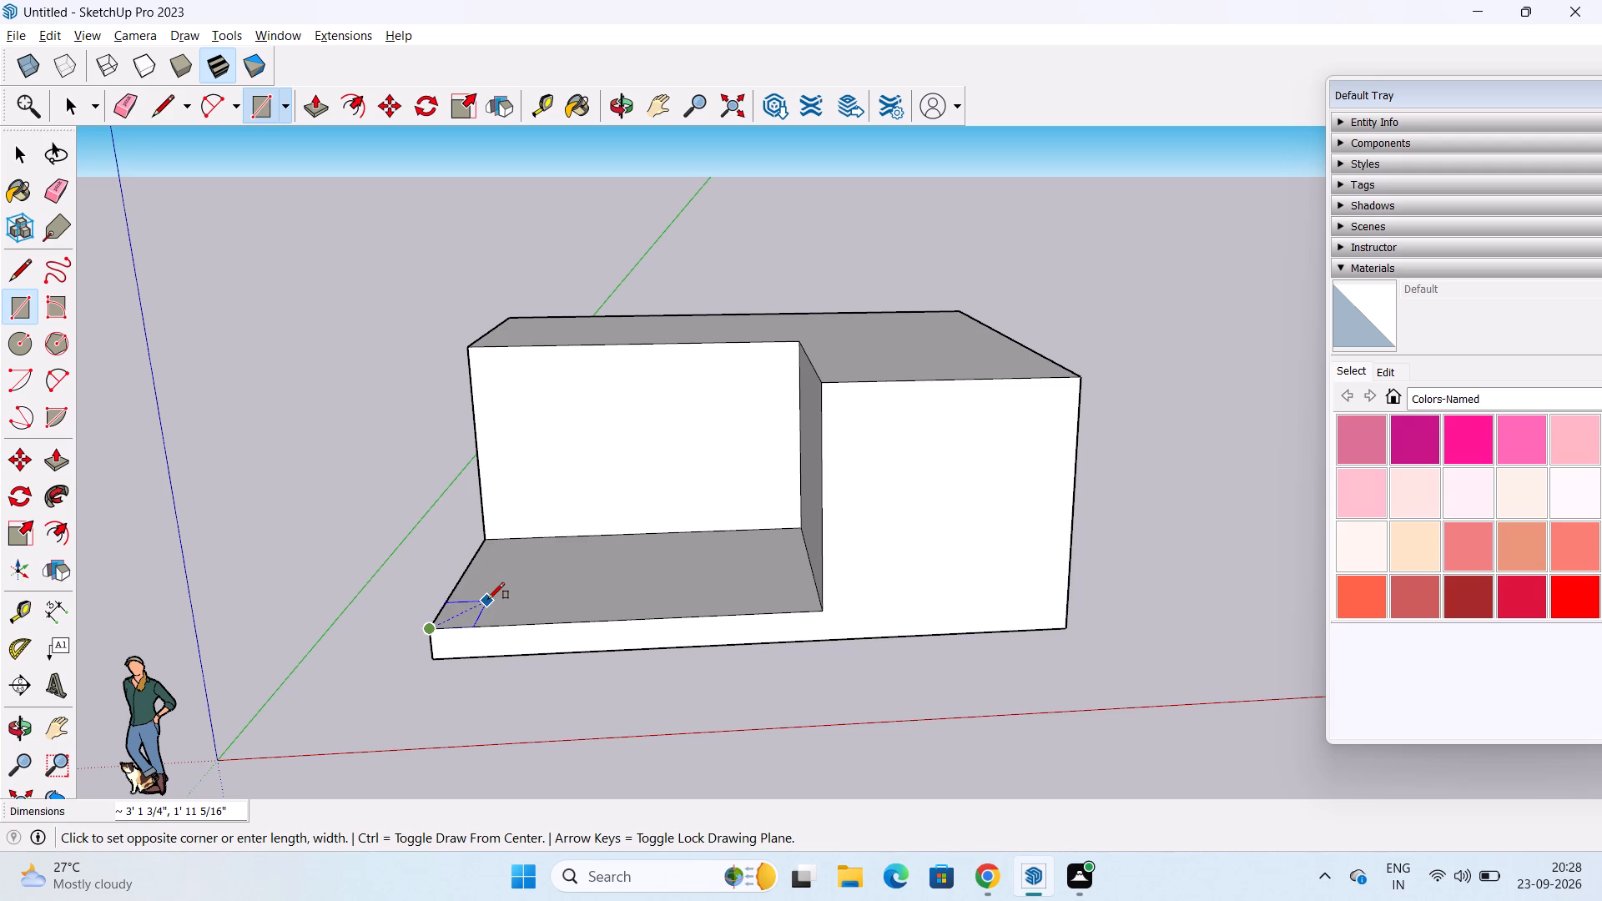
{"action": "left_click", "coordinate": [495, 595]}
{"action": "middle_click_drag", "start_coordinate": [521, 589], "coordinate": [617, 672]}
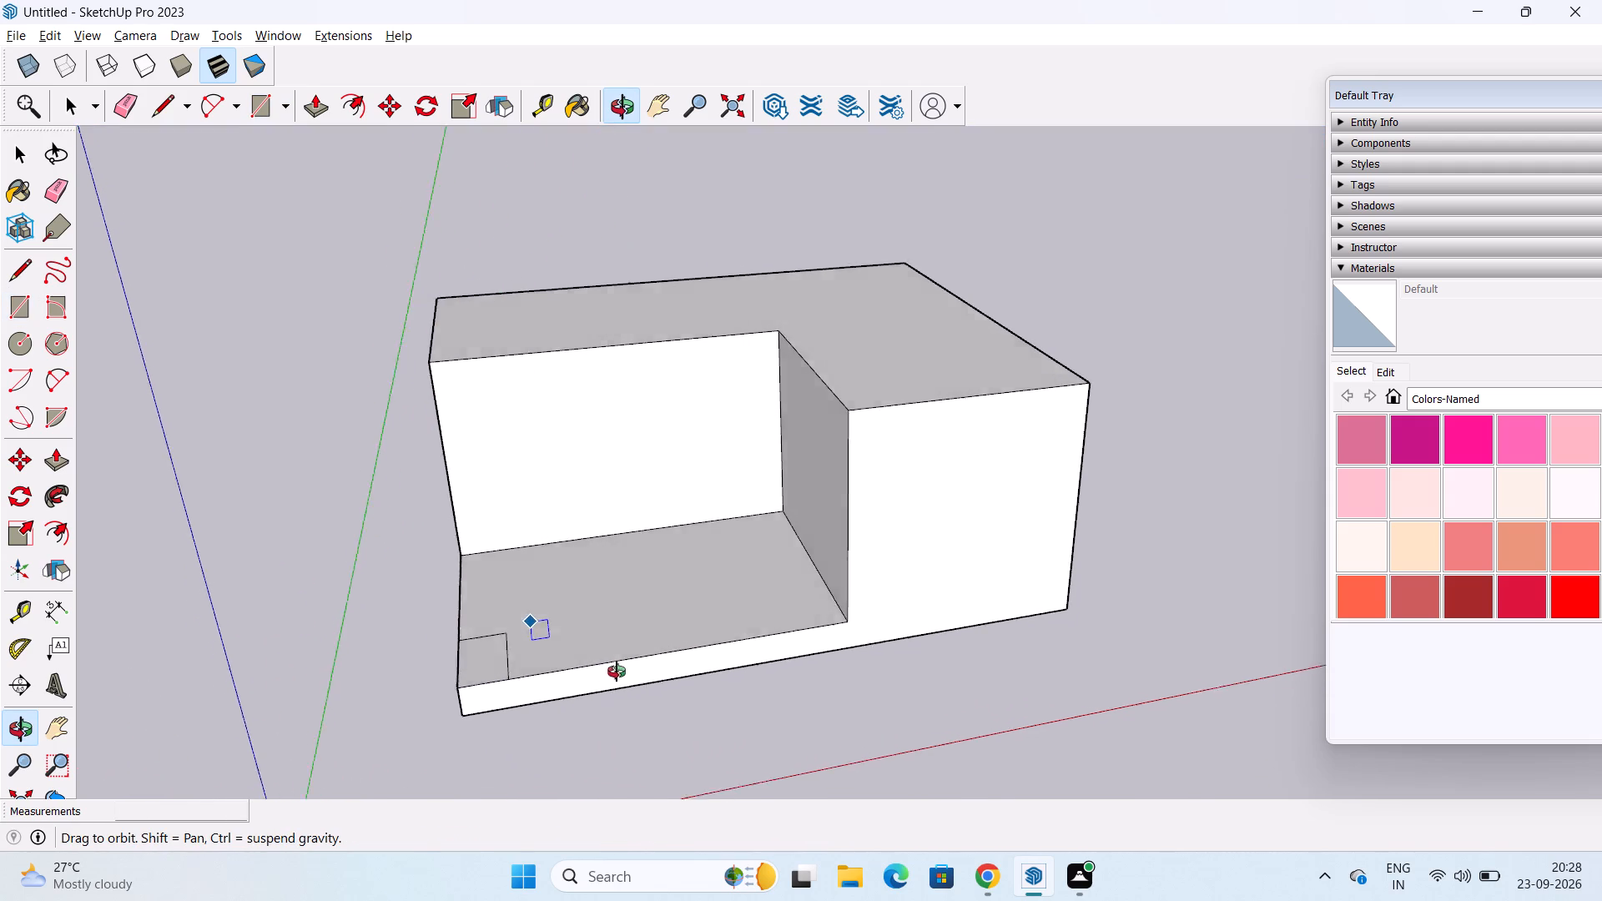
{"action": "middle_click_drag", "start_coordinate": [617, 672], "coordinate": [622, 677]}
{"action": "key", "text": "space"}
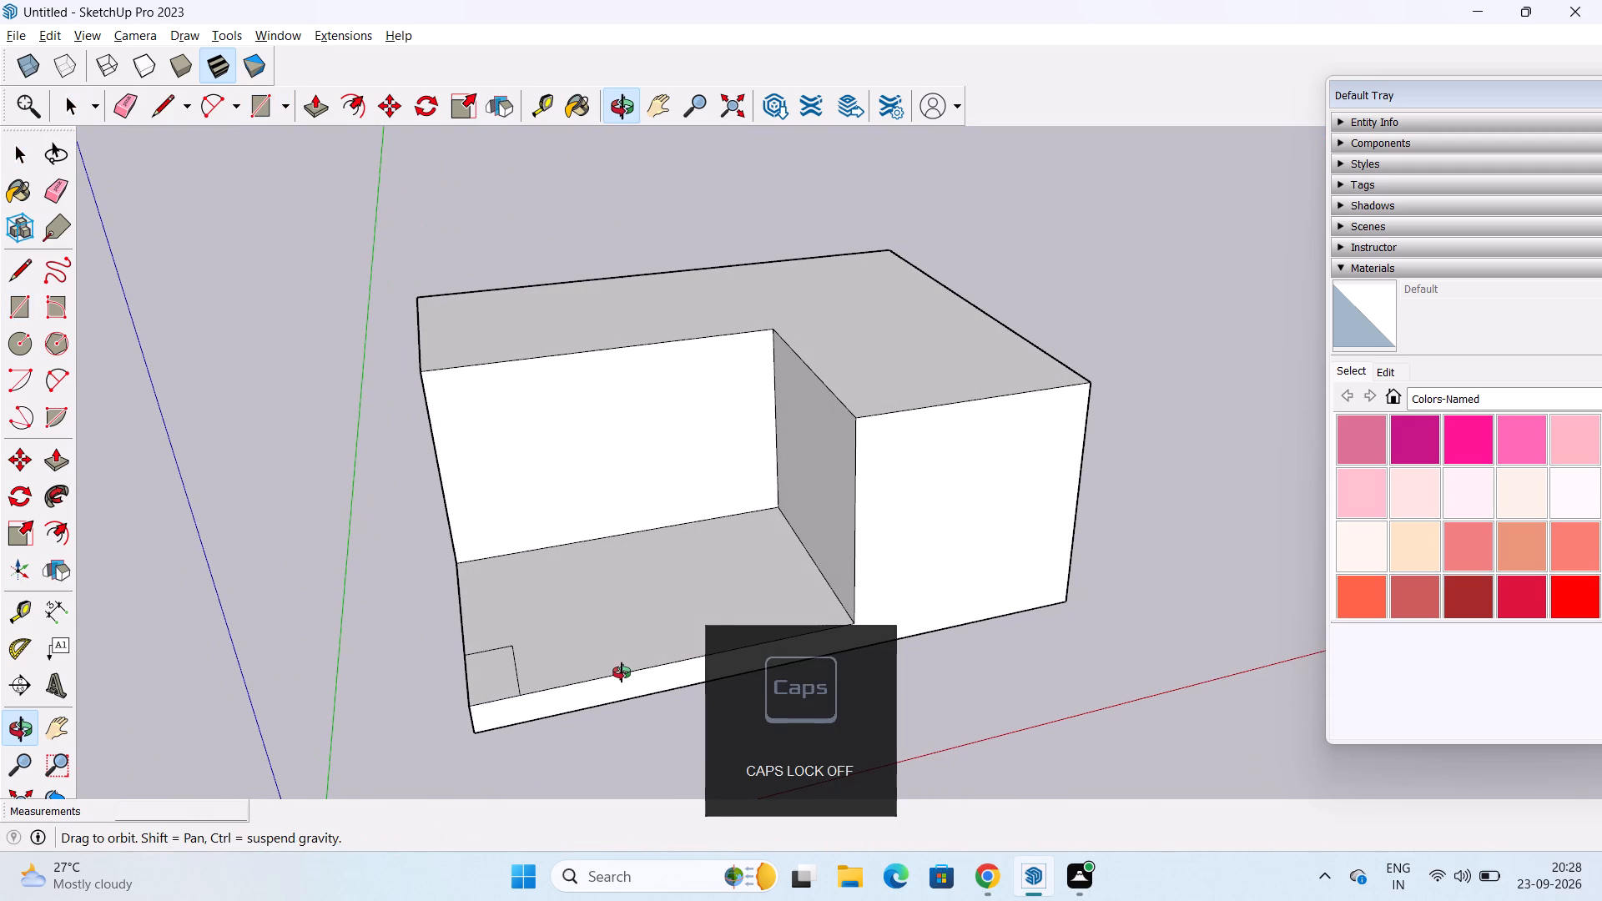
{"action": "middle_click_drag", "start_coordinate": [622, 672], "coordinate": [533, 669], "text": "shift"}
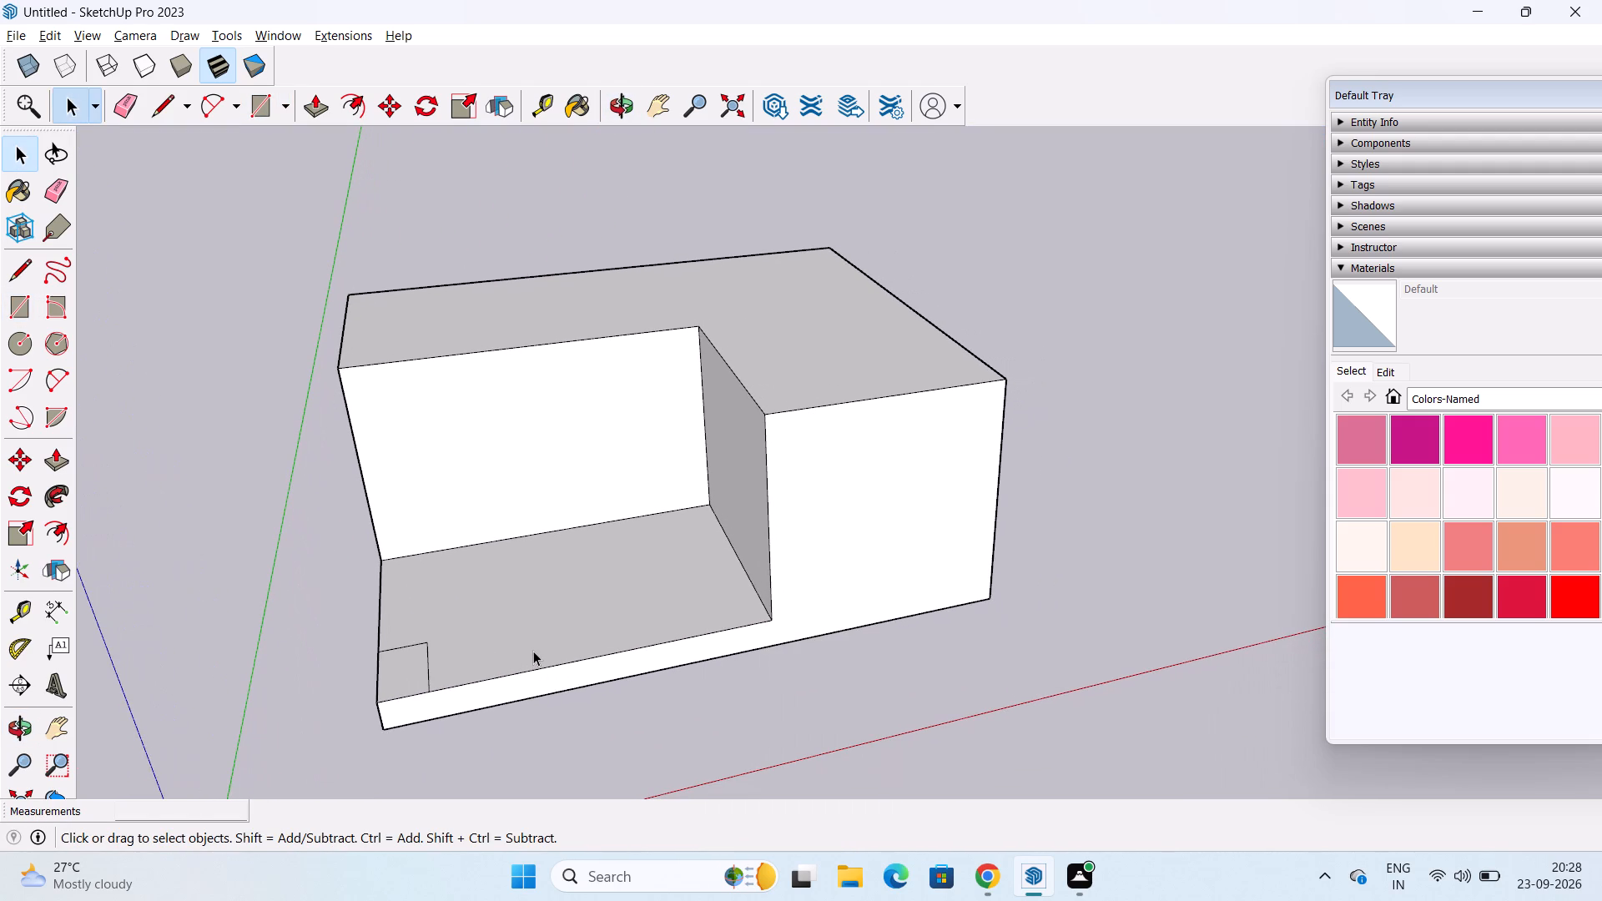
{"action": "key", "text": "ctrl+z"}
Draw a rectangle about 2' 9" by 2' 9" on the open slab from its outer front corner.
{"action": "left_click", "coordinate": [28, 311]}
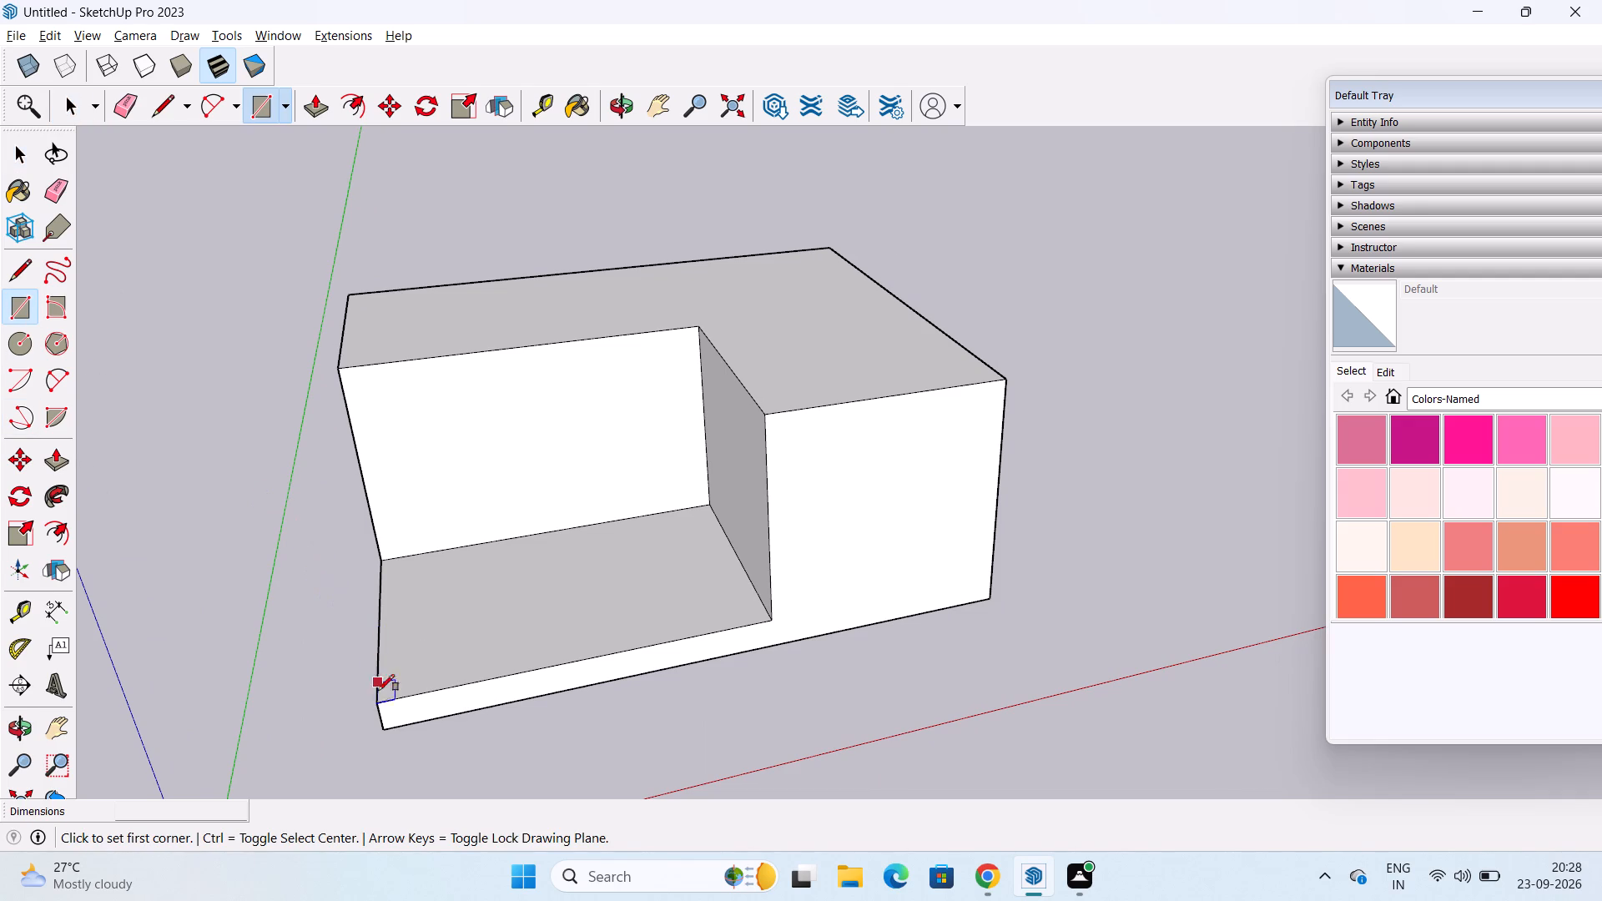
{"action": "left_click", "coordinate": [383, 696]}
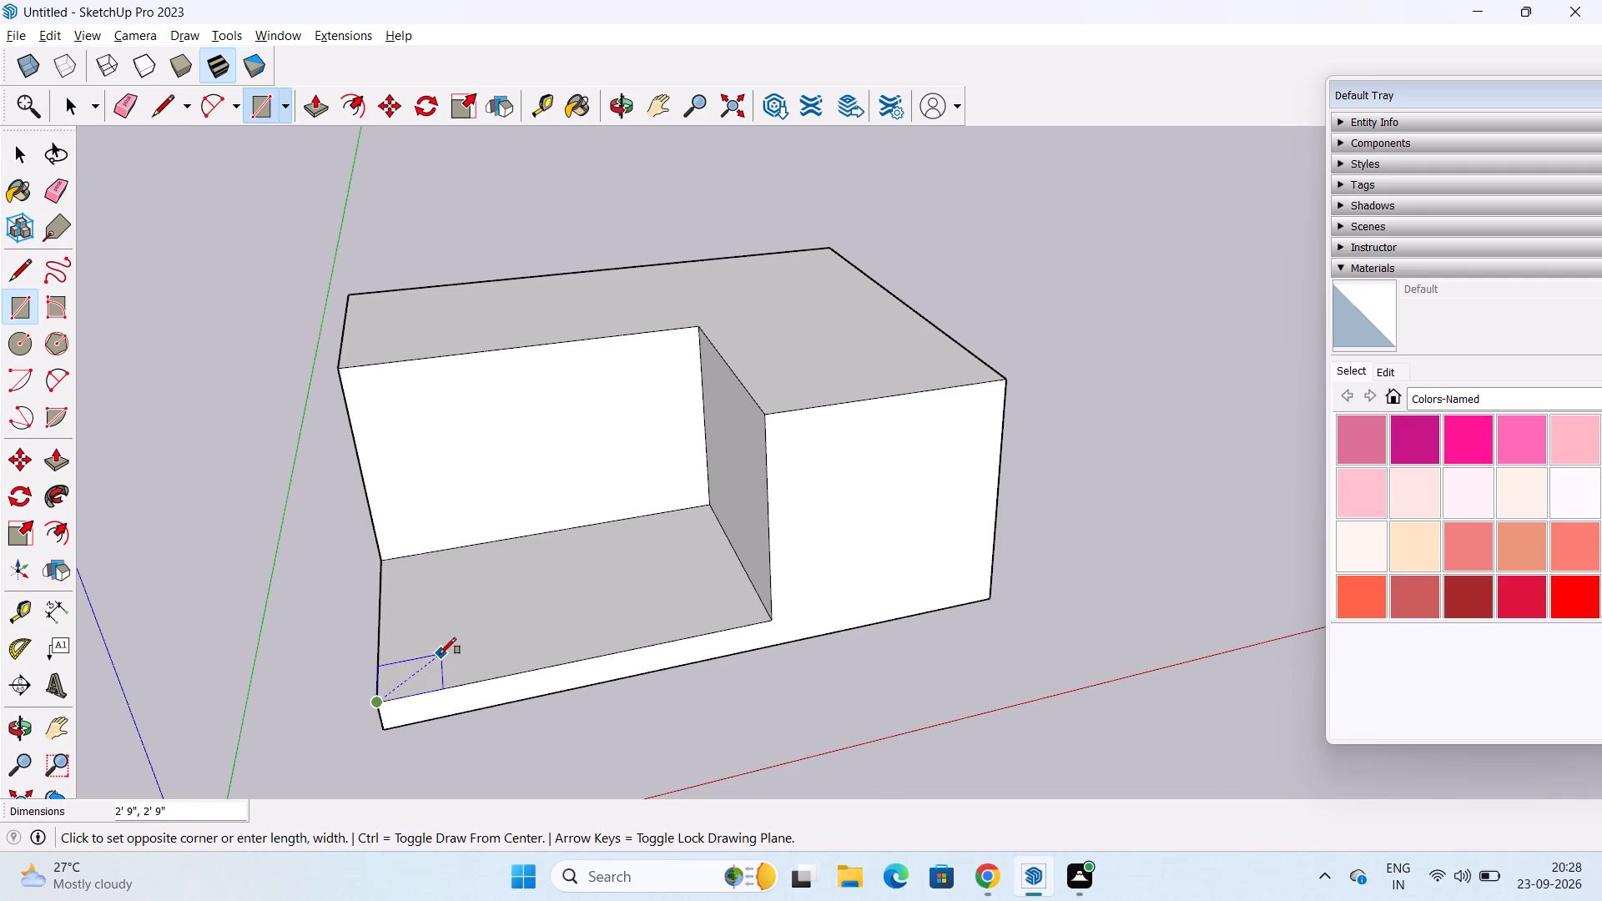
{"action": "left_click", "coordinate": [440, 654]}
{"action": "key", "text": "space"}
Push/Pull the small corner rectangle upward by 6" as the column's base.
{"action": "type", "text": "p"}
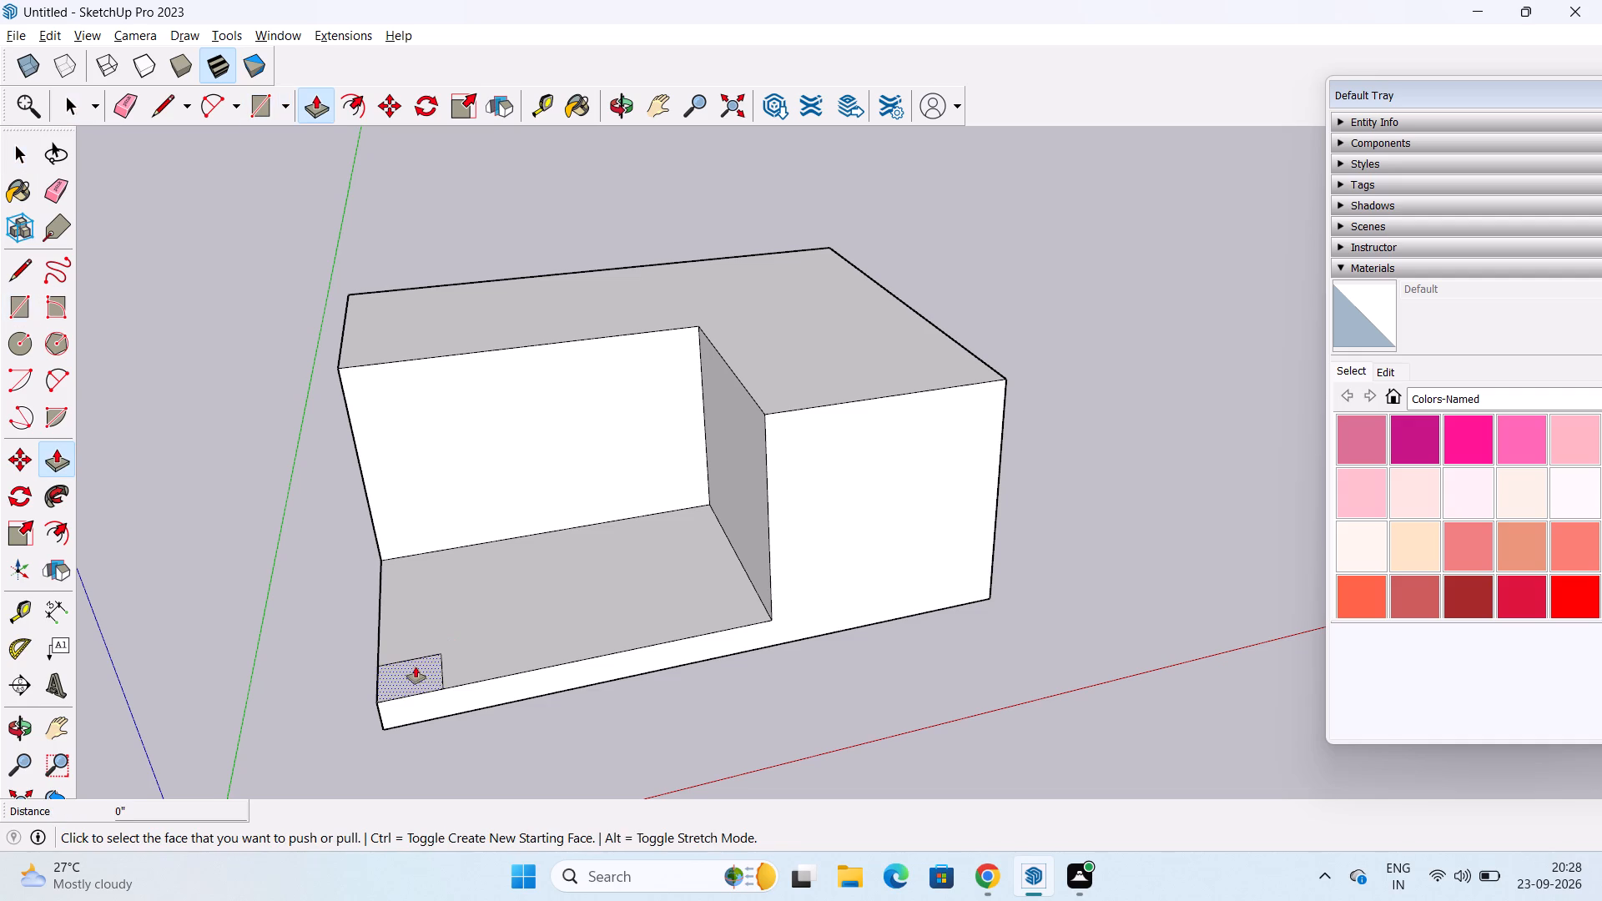
{"action": "left_click", "coordinate": [420, 664]}
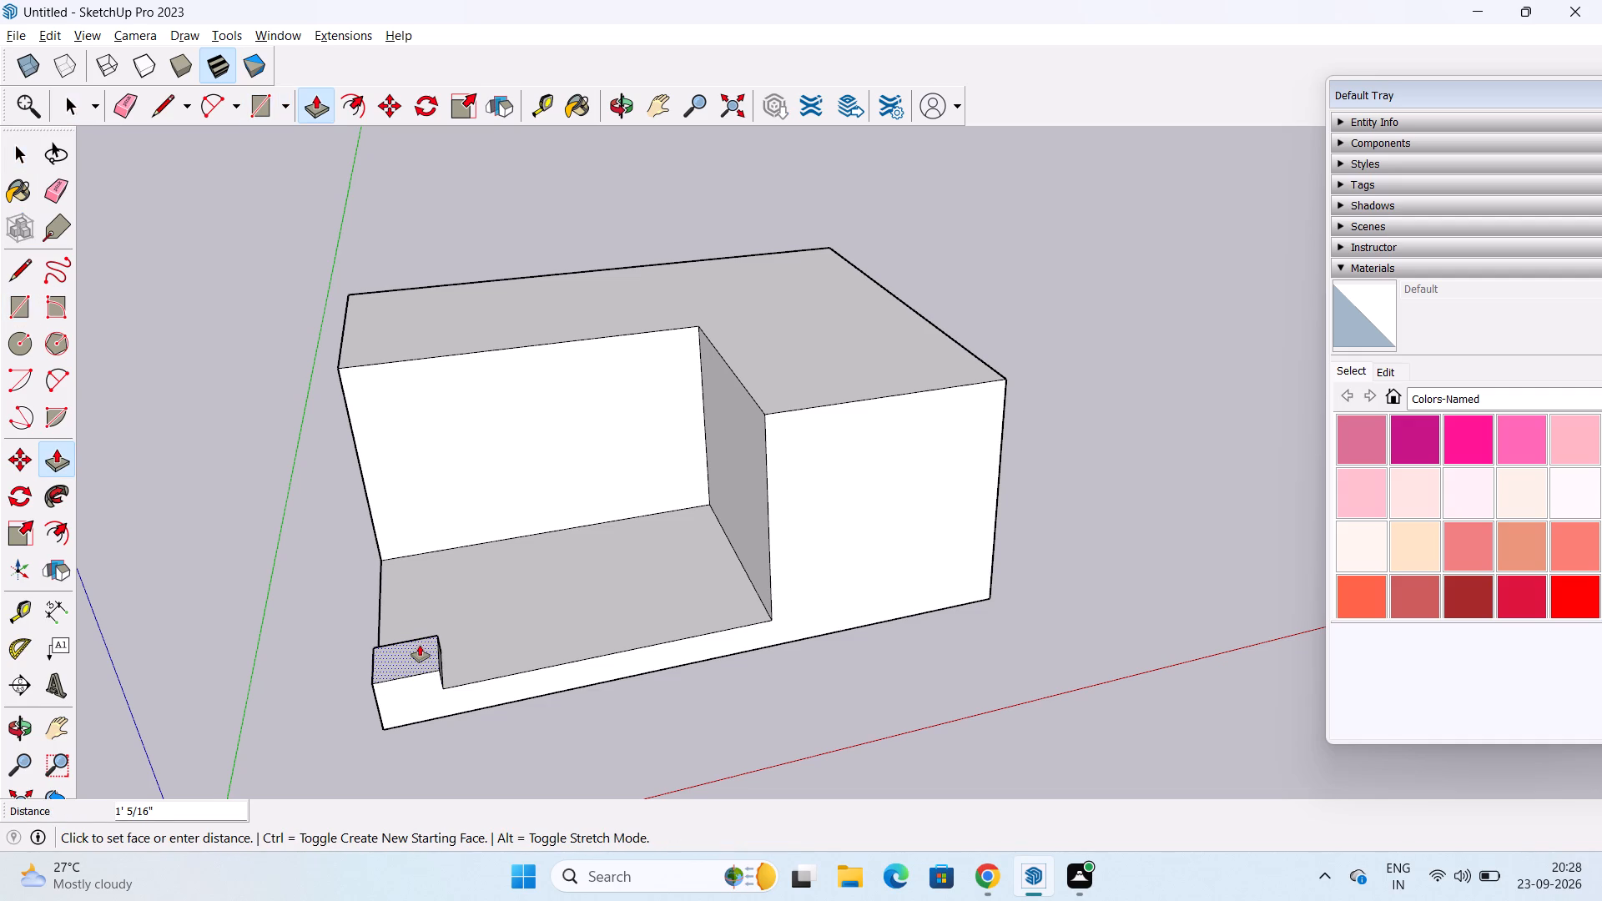
{"action": "type", "text": "6\""}
{"action": "key", "text": "Return"}
Offset the top face outline of the corner base block inward by 4".
{"action": "middle_click_drag", "start_coordinate": [442, 680], "coordinate": [407, 534]}
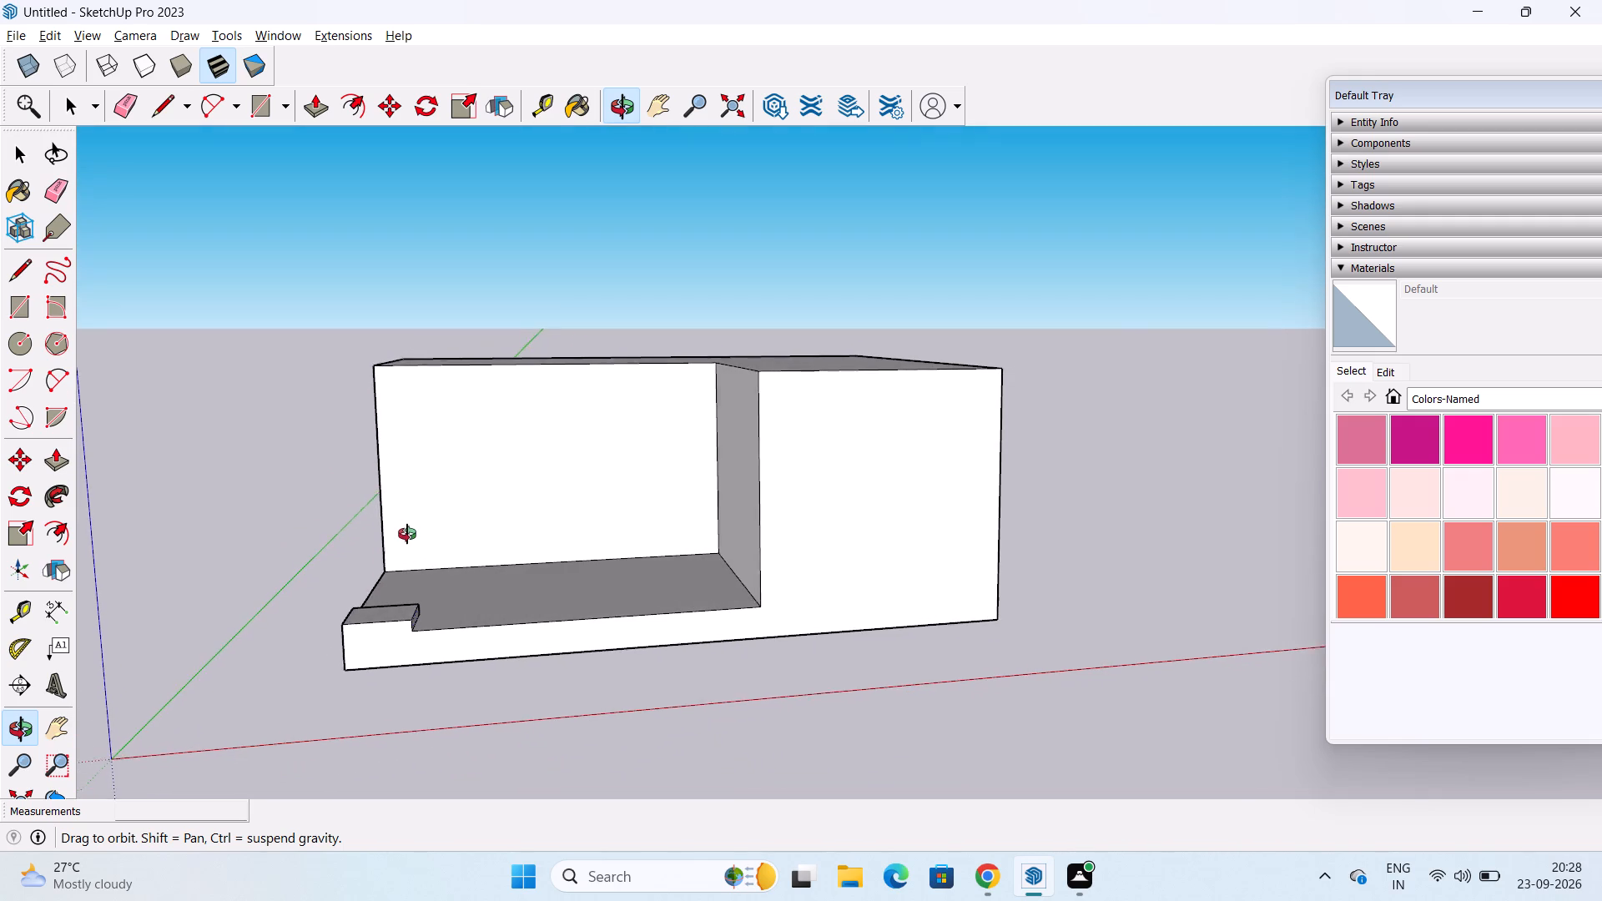
{"action": "middle_click_drag", "start_coordinate": [407, 534], "coordinate": [403, 533]}
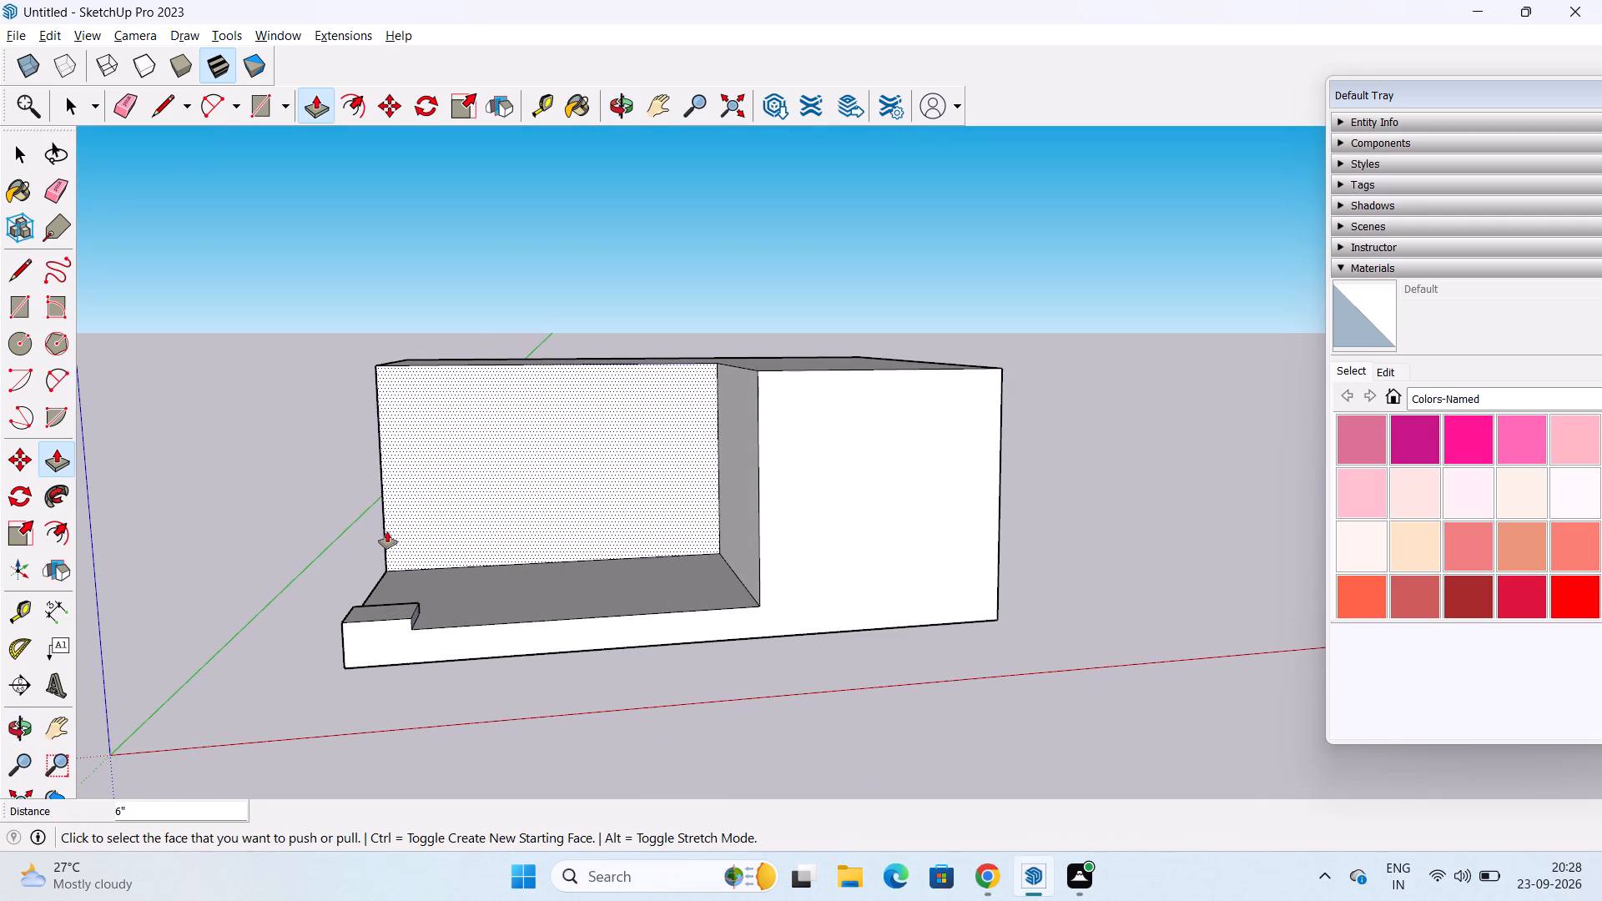
{"action": "middle_click_drag", "start_coordinate": [387, 531], "coordinate": [377, 572]}
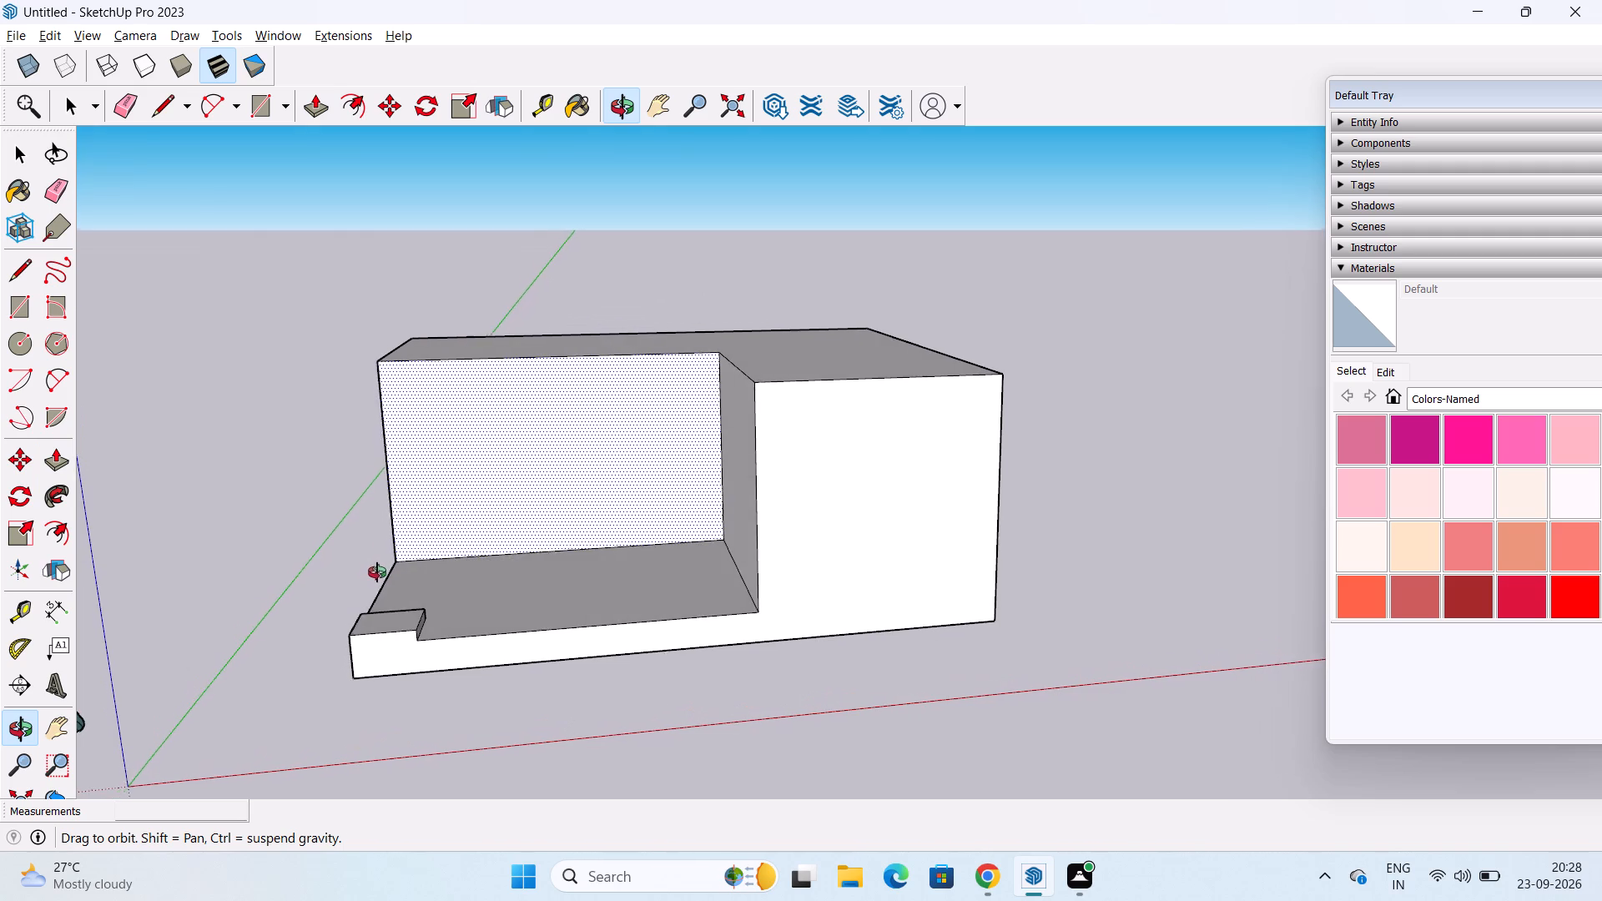
{"action": "middle_click_drag", "start_coordinate": [377, 572], "coordinate": [365, 576]}
{"action": "key", "text": "space"}
{"action": "middle_click_drag", "start_coordinate": [350, 618], "coordinate": [356, 724]}
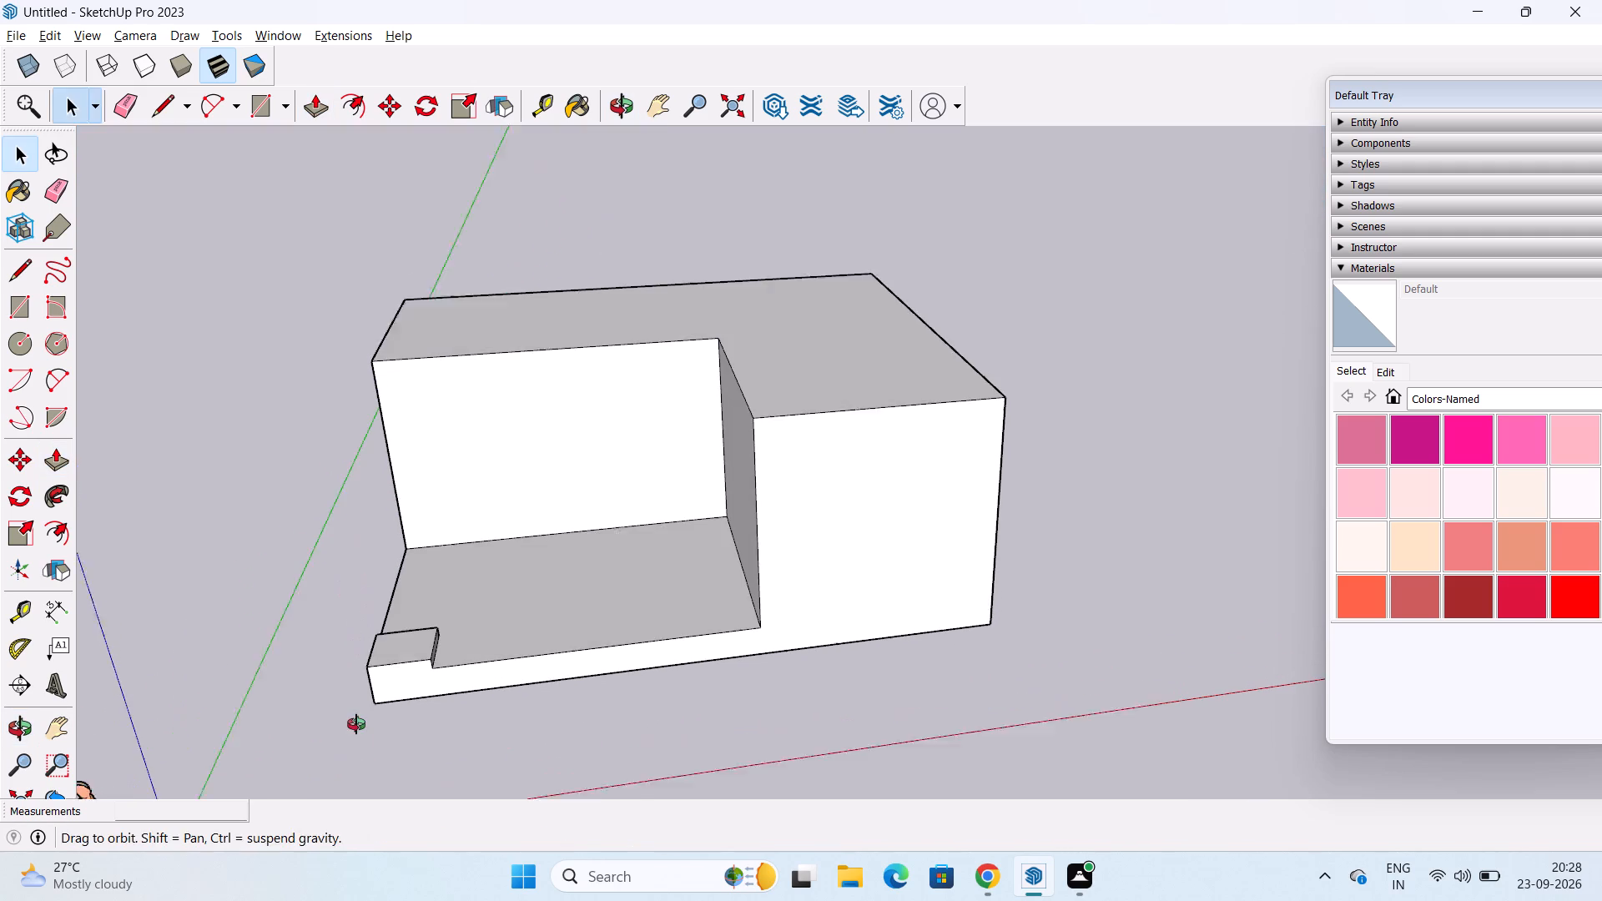
{"action": "middle_click_drag", "start_coordinate": [356, 724], "coordinate": [356, 726]}
{"action": "left_click", "coordinate": [50, 533]}
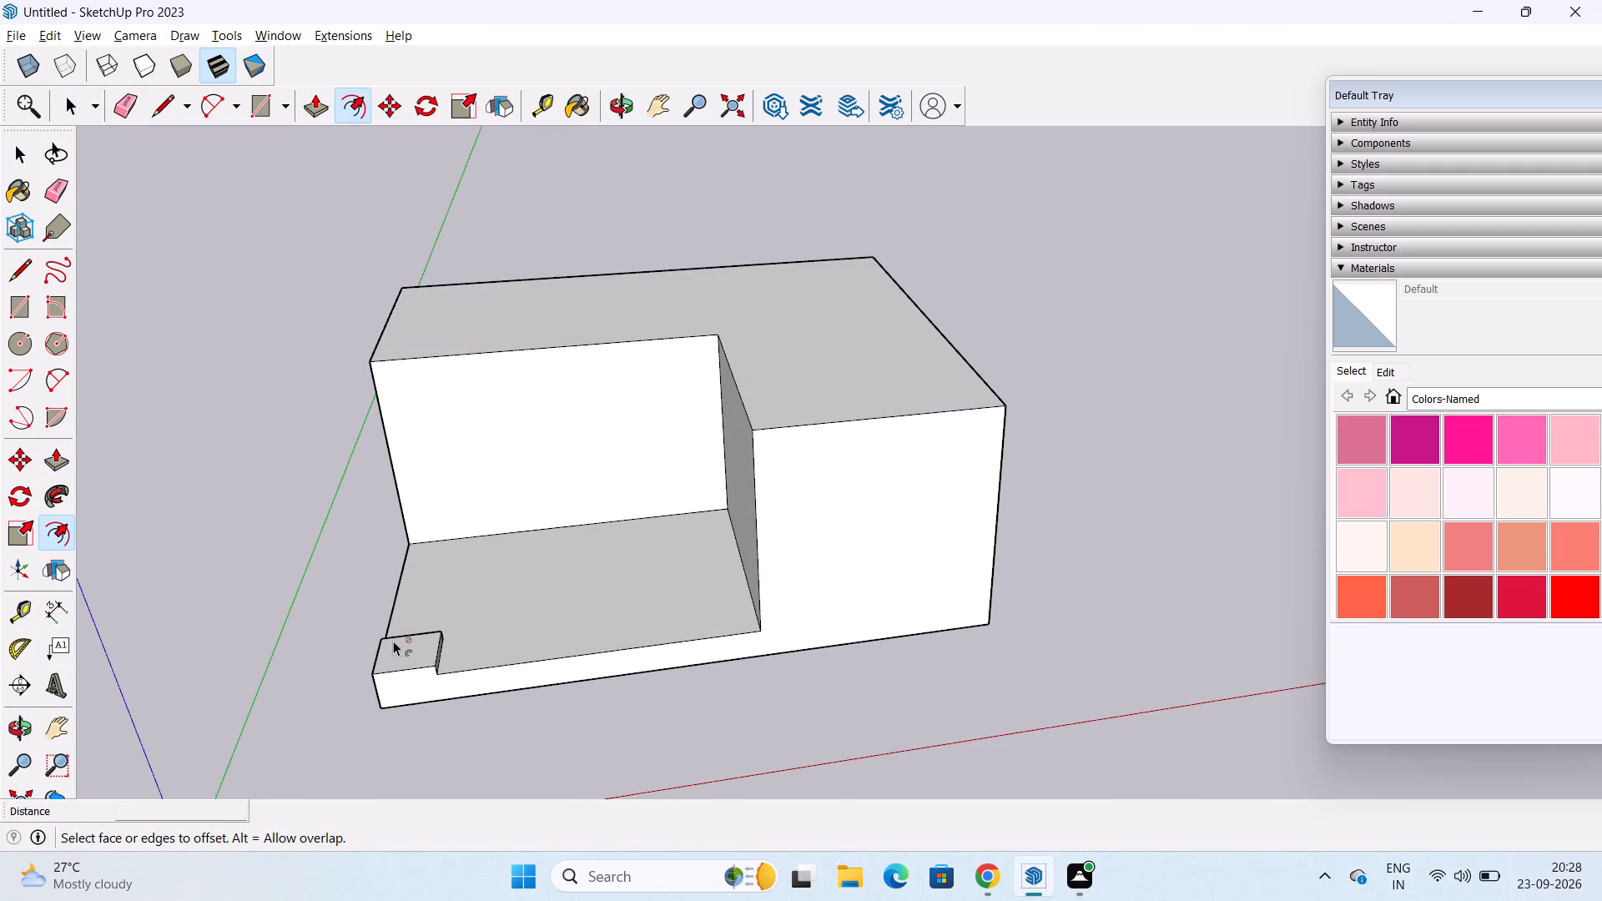
{"action": "key", "text": "space"}
{"action": "left_click", "coordinate": [338, 667]}
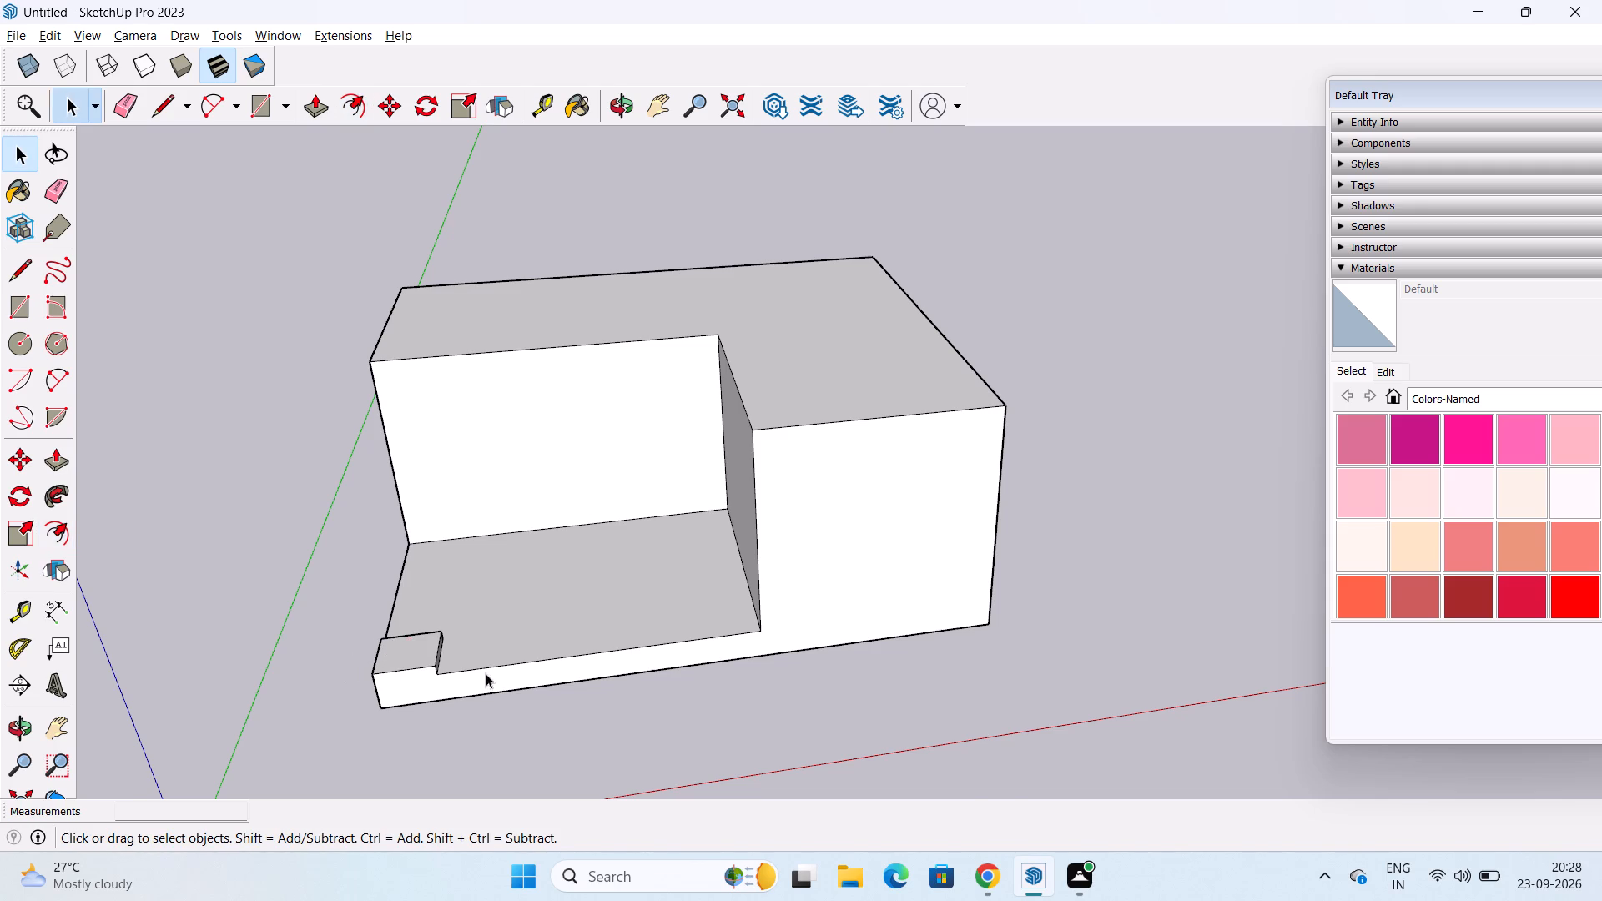
{"action": "scroll", "coordinate": [486, 673], "scroll_direction": "up", "scroll_amount": 5}
{"action": "left_click", "coordinate": [54, 532]}
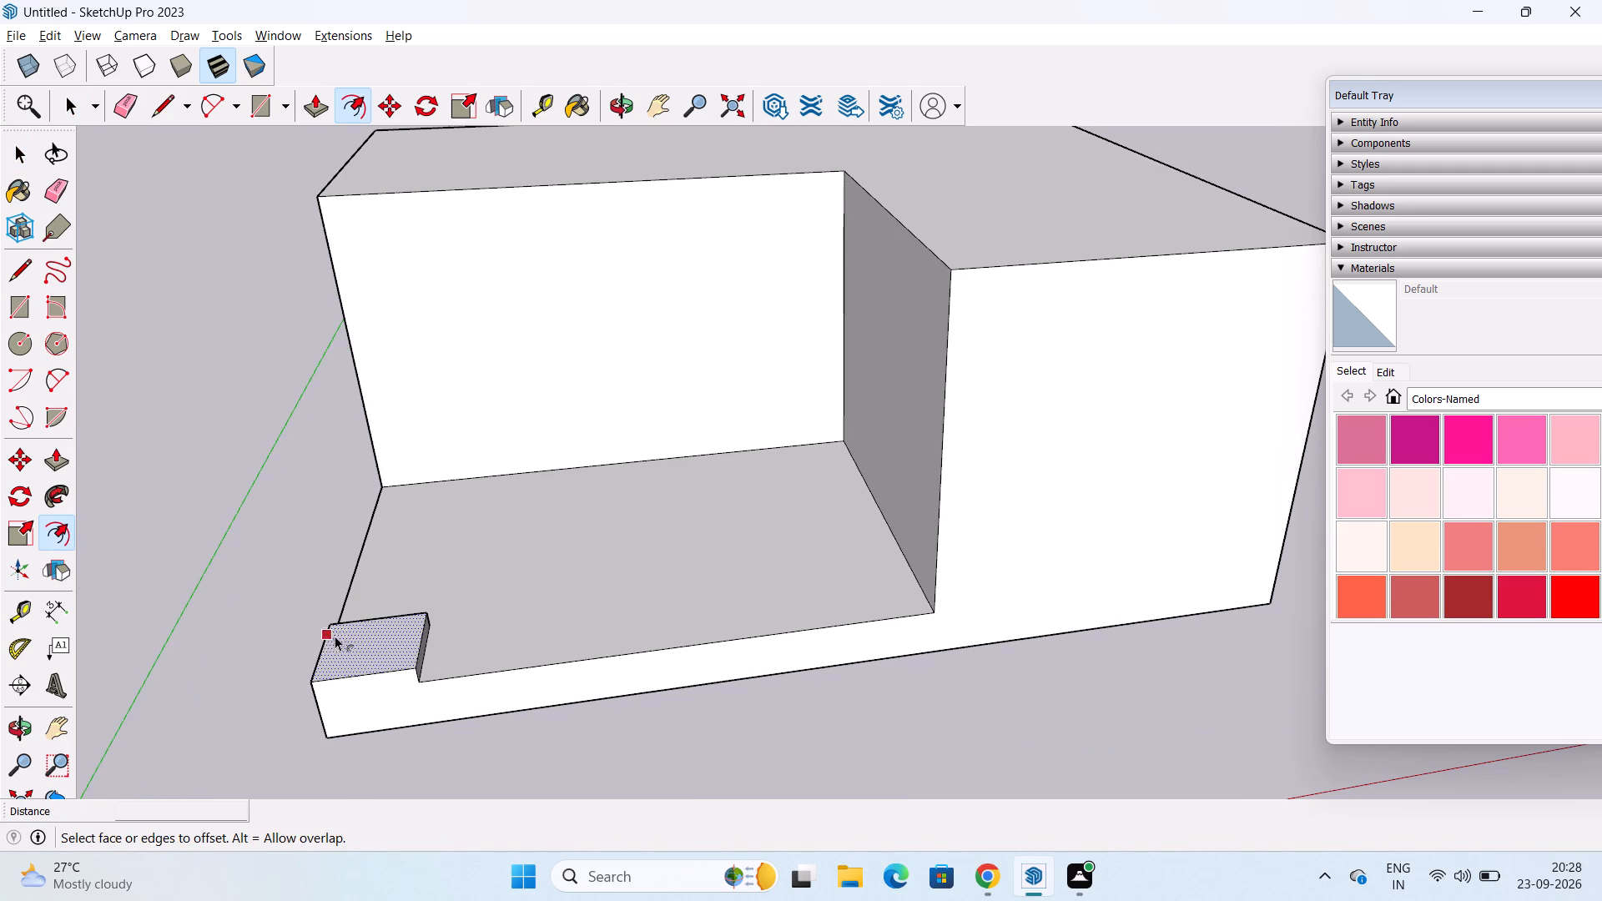
{"action": "left_click", "coordinate": [368, 642]}
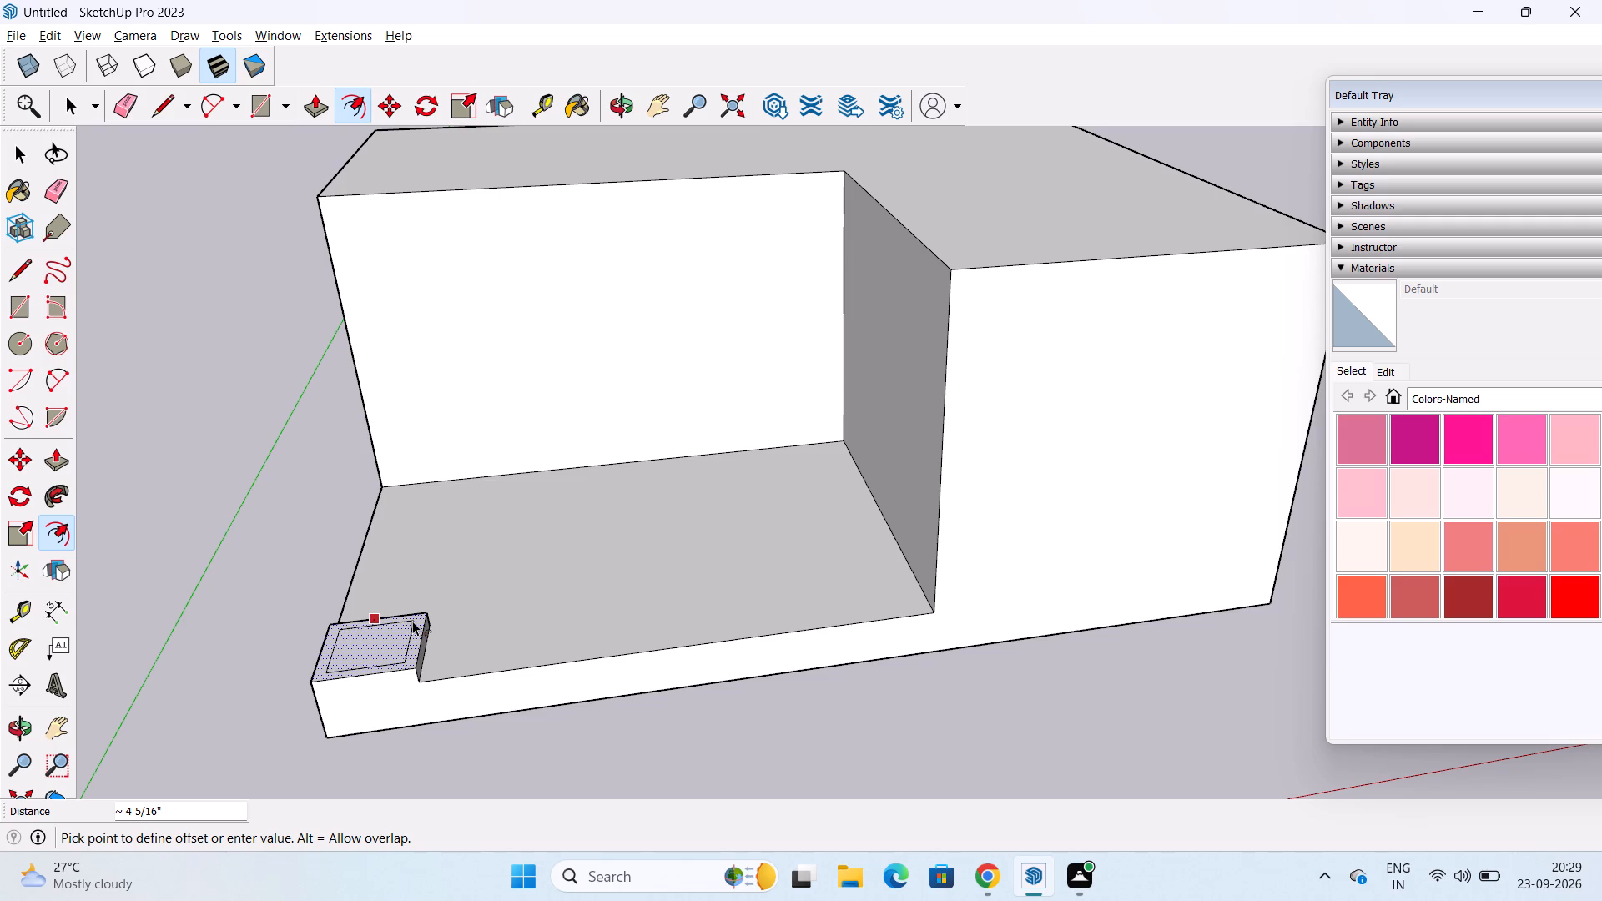
{"action": "type", "text": "4\""}
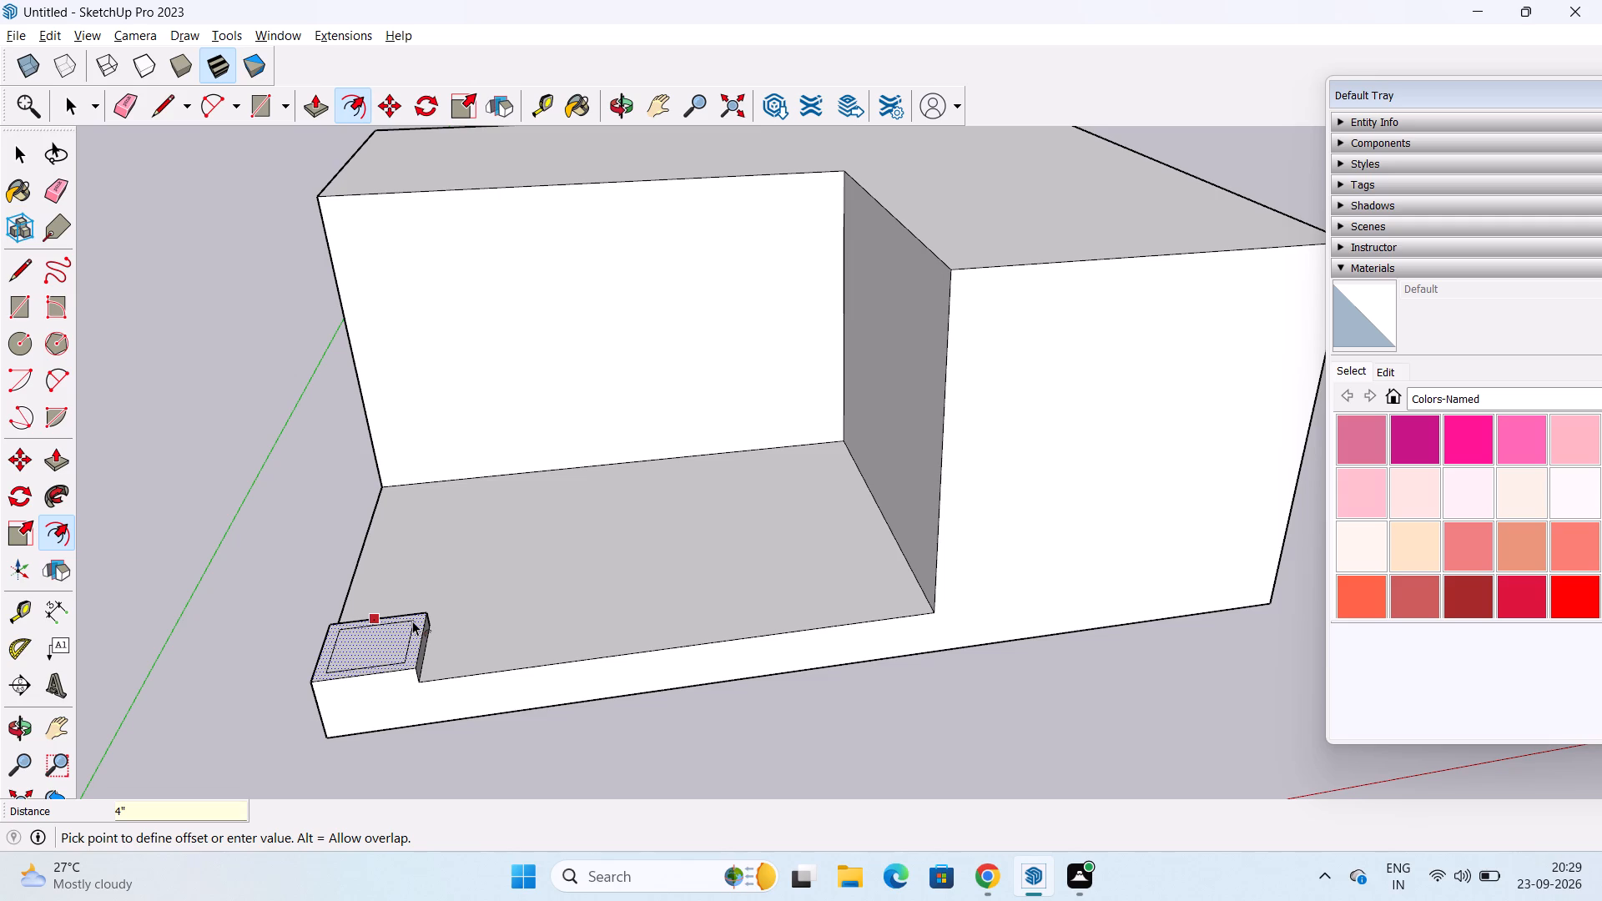
{"action": "key", "text": "Return"}
{"action": "key", "text": "space"}
Push/Pull the inner offset face on the base block upward by 10' to form the column shaft.
{"action": "key", "text": "p"}
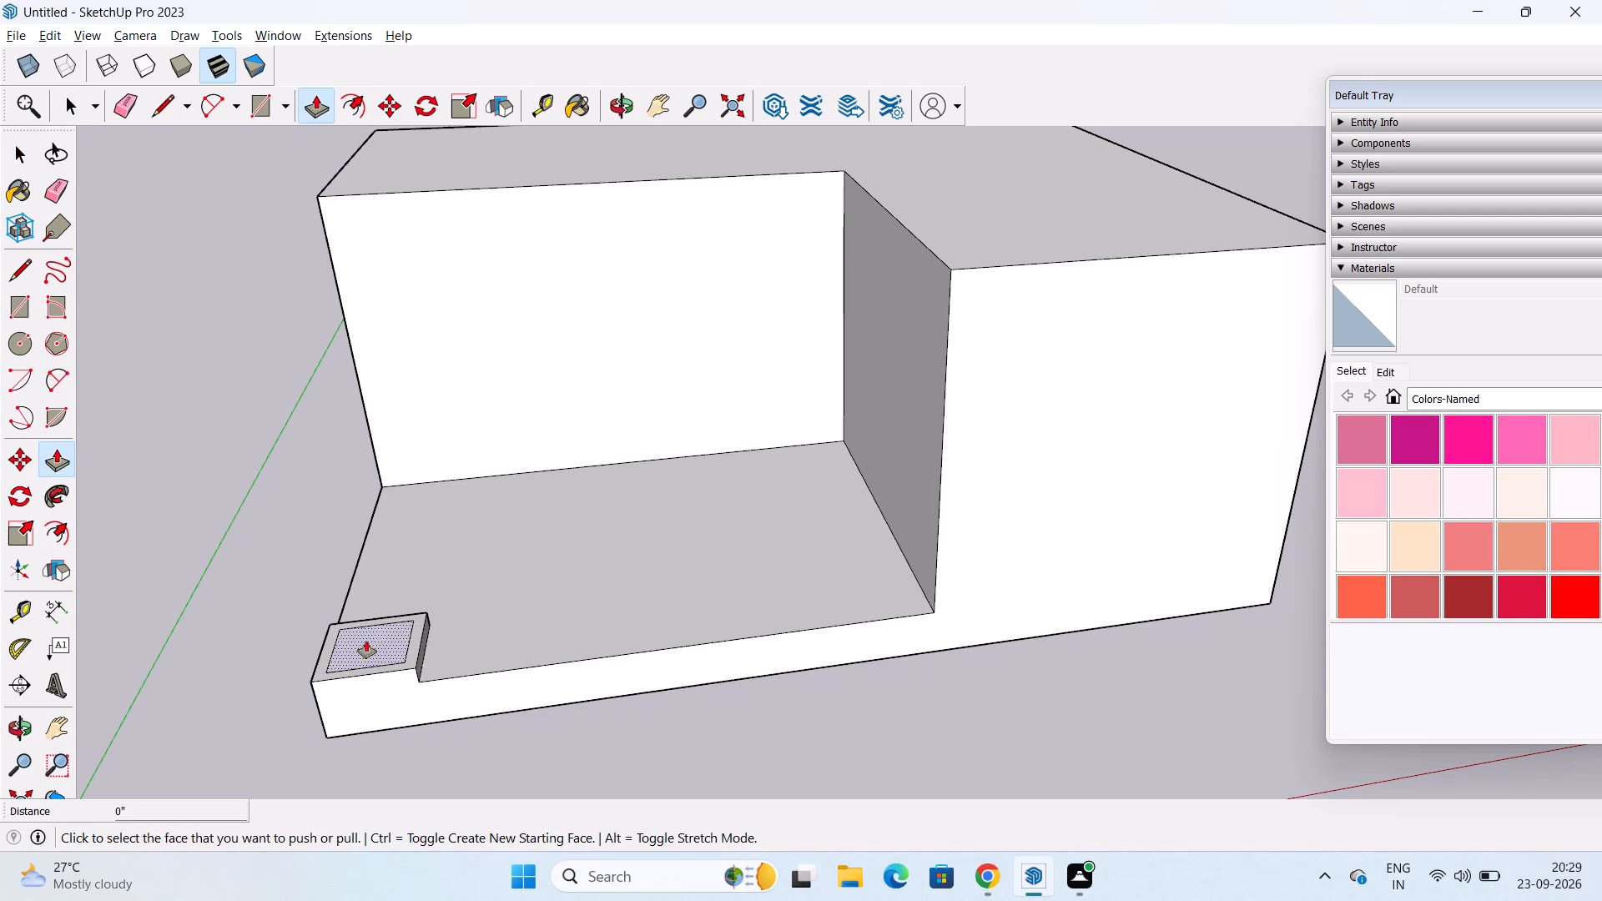
{"action": "left_click", "coordinate": [385, 629]}
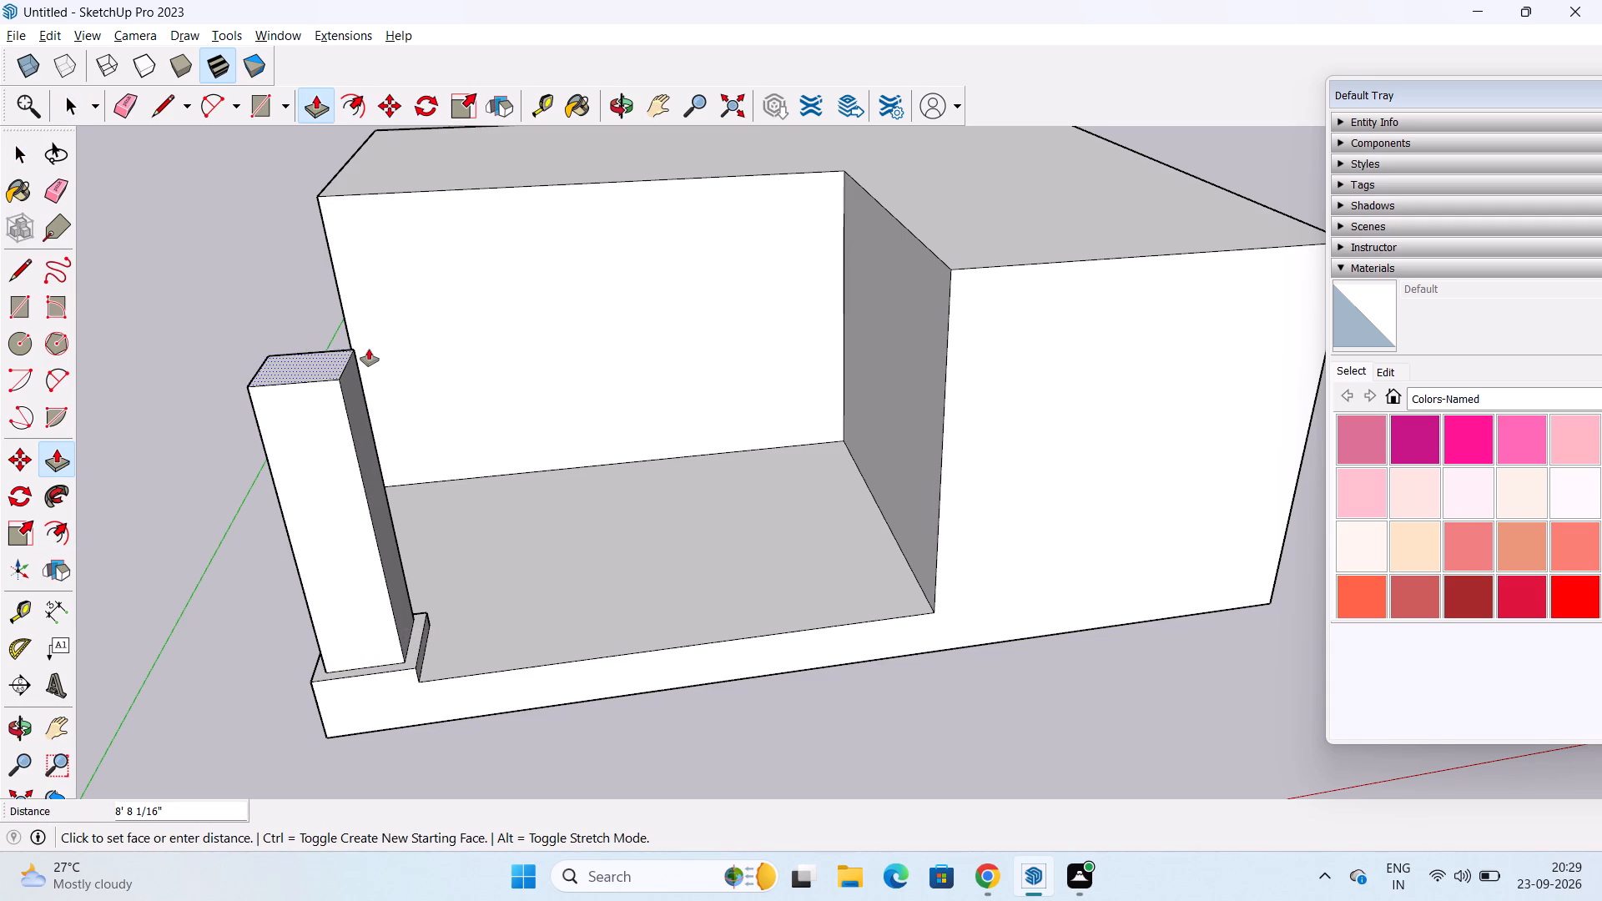
{"action": "middle_click_drag", "start_coordinate": [372, 323], "coordinate": [382, 310]}
{"action": "type", "text": "10'"}
{"action": "key", "text": "Return"}
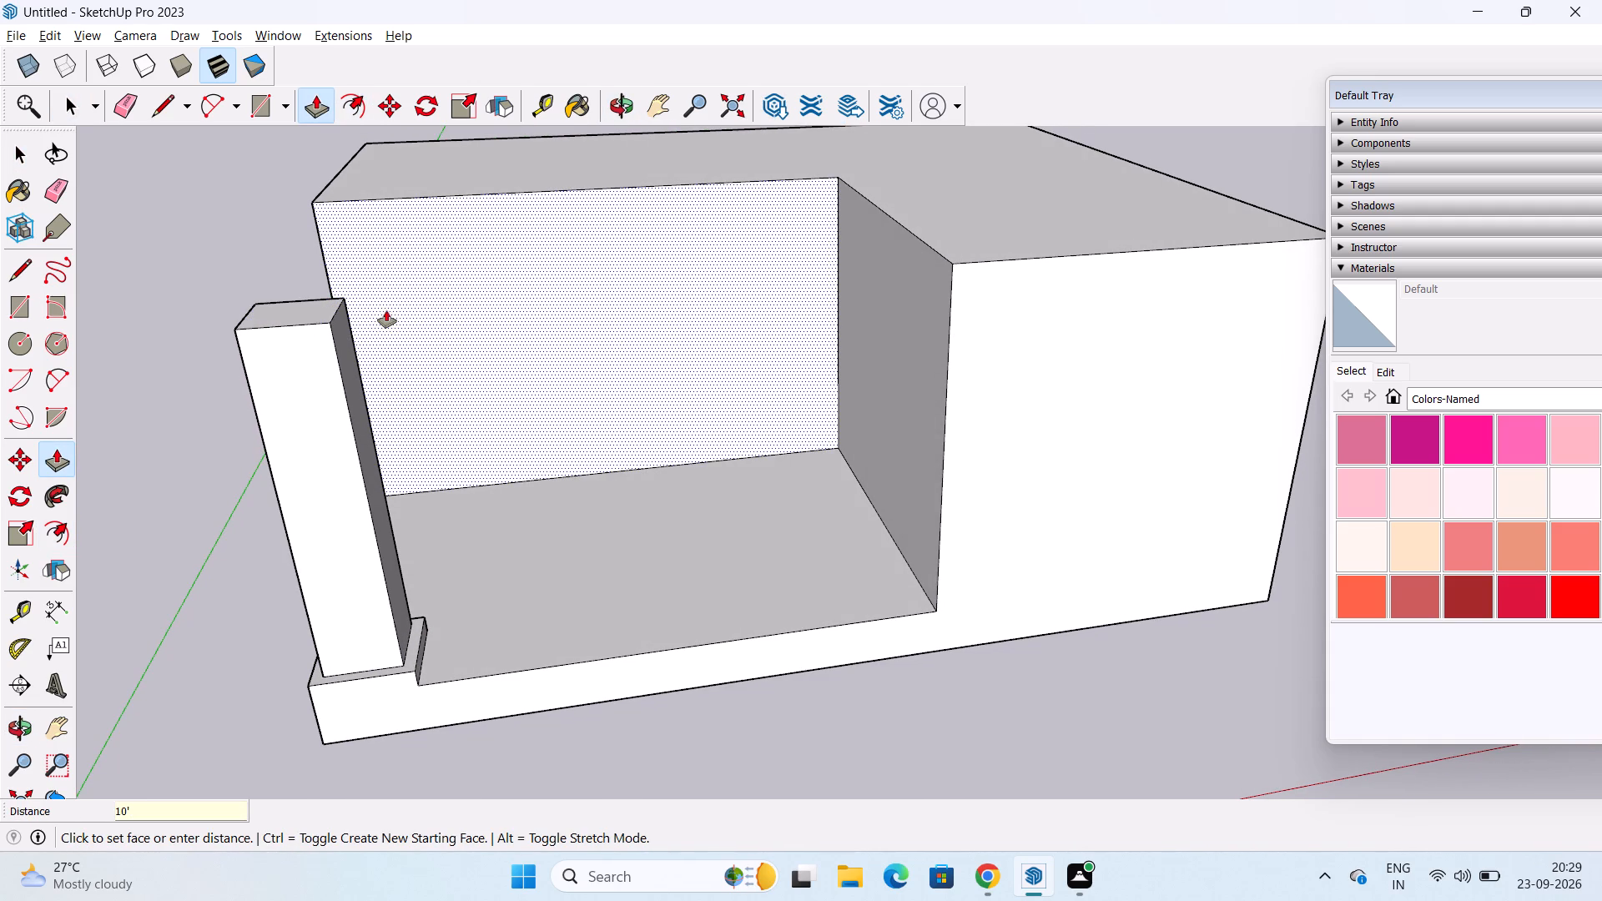
Copy the column's top front edge 8" down its front face.
{"action": "middle_click_drag", "start_coordinate": [399, 389], "coordinate": [385, 258]}
{"action": "key", "text": "space"}
{"action": "scroll", "coordinate": [440, 319], "scroll_direction": "down", "scroll_amount": 2}
{"action": "middle_click_drag", "start_coordinate": [456, 345], "coordinate": [466, 361]}
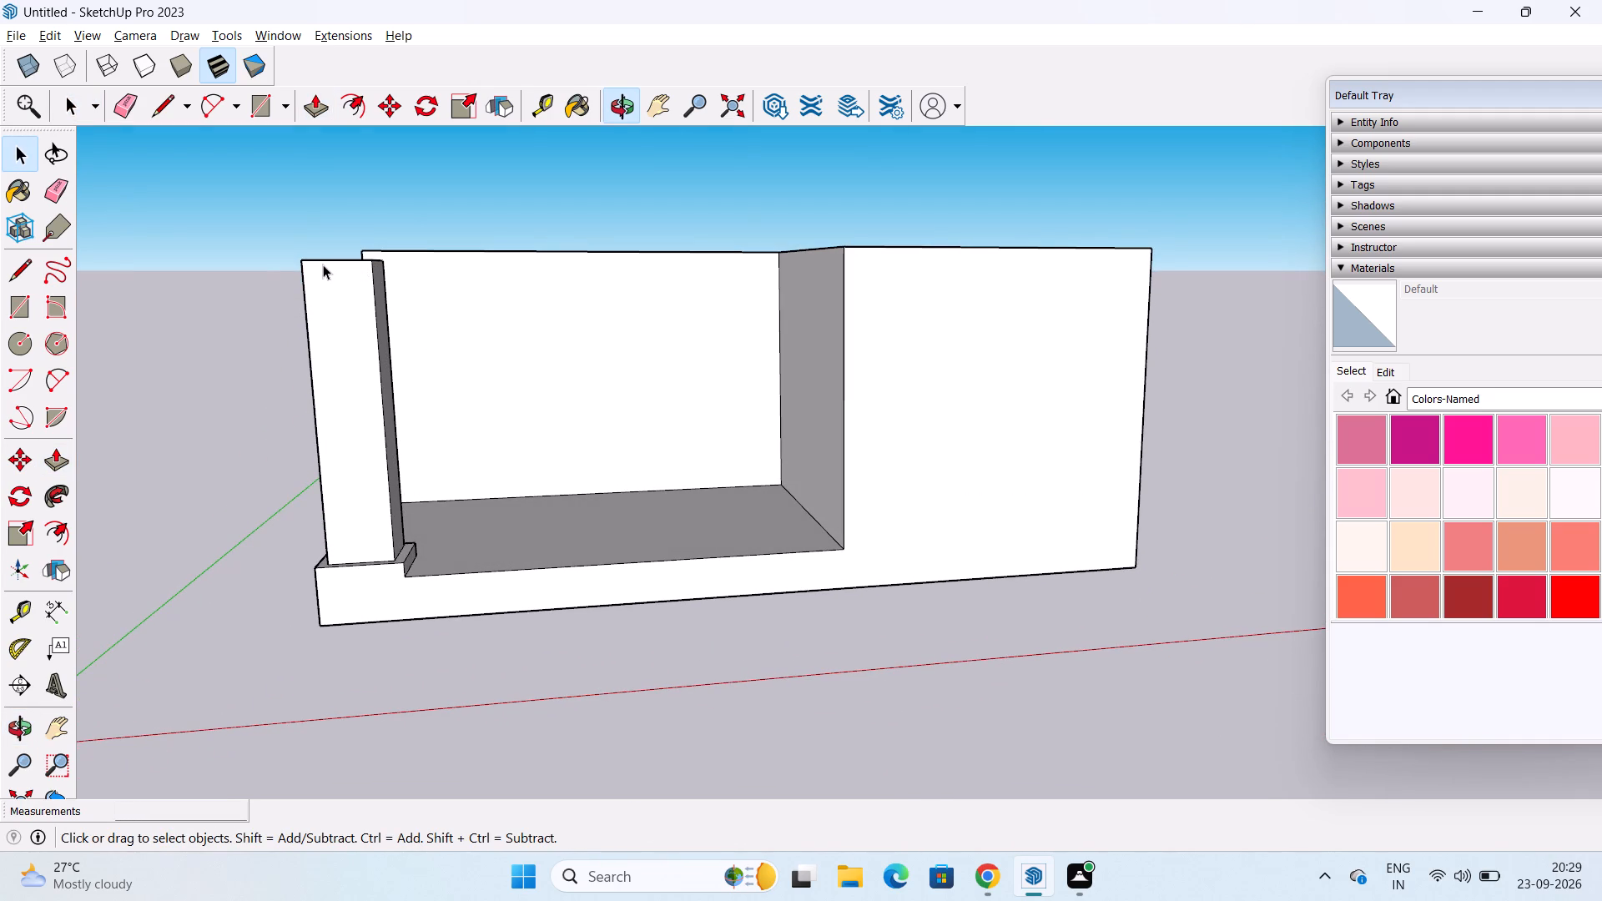
{"action": "left_click", "coordinate": [345, 258]}
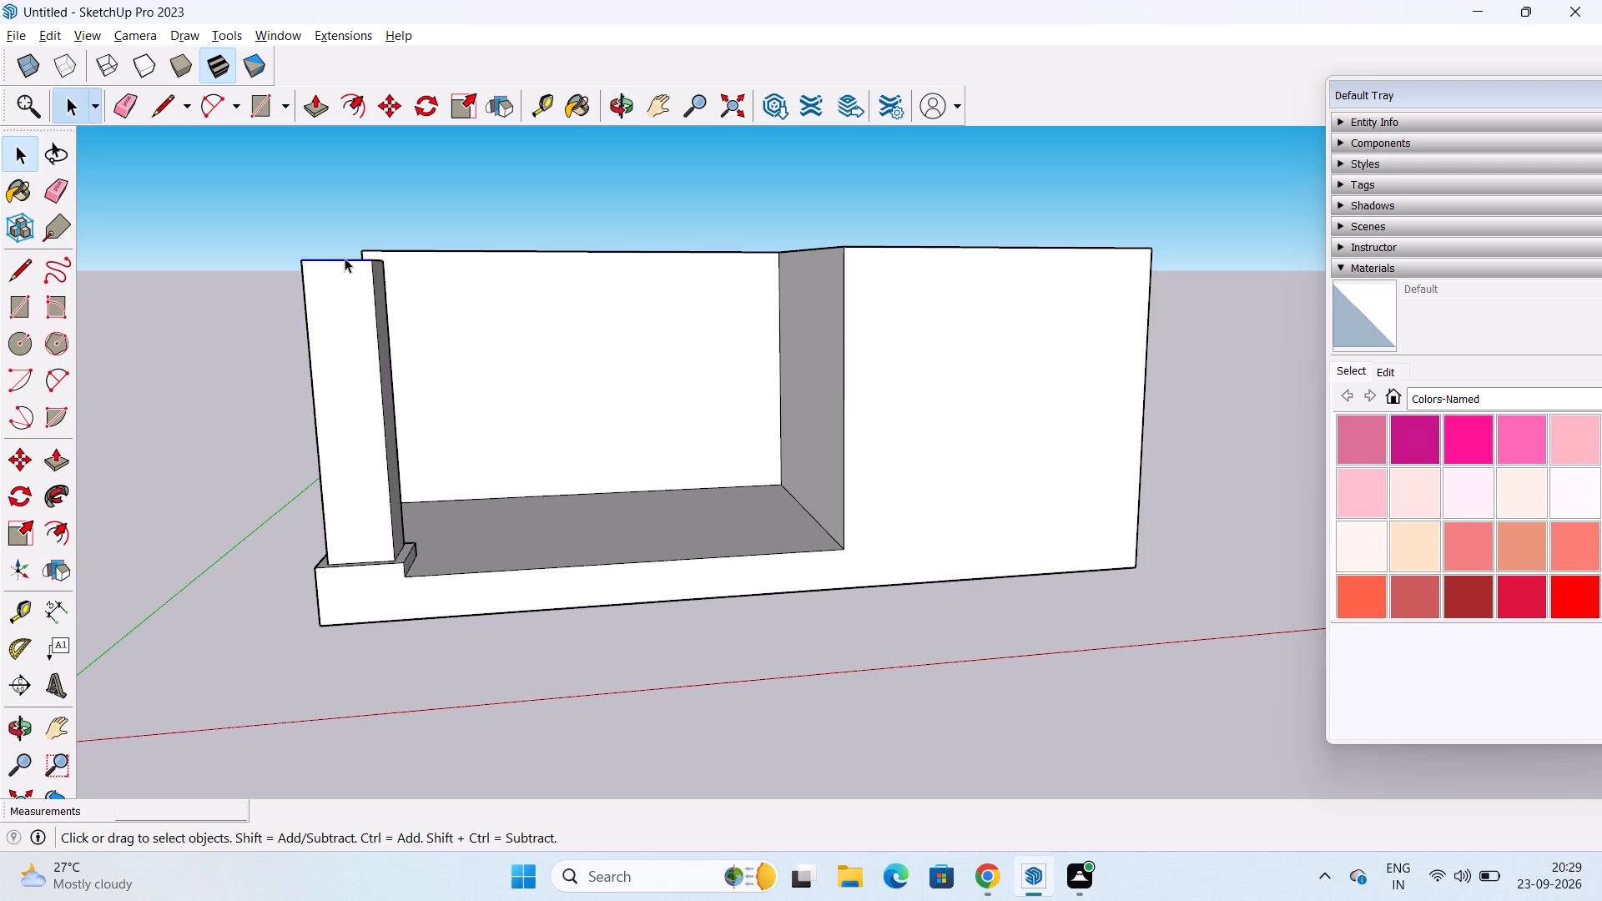
{"action": "key", "text": "m"}
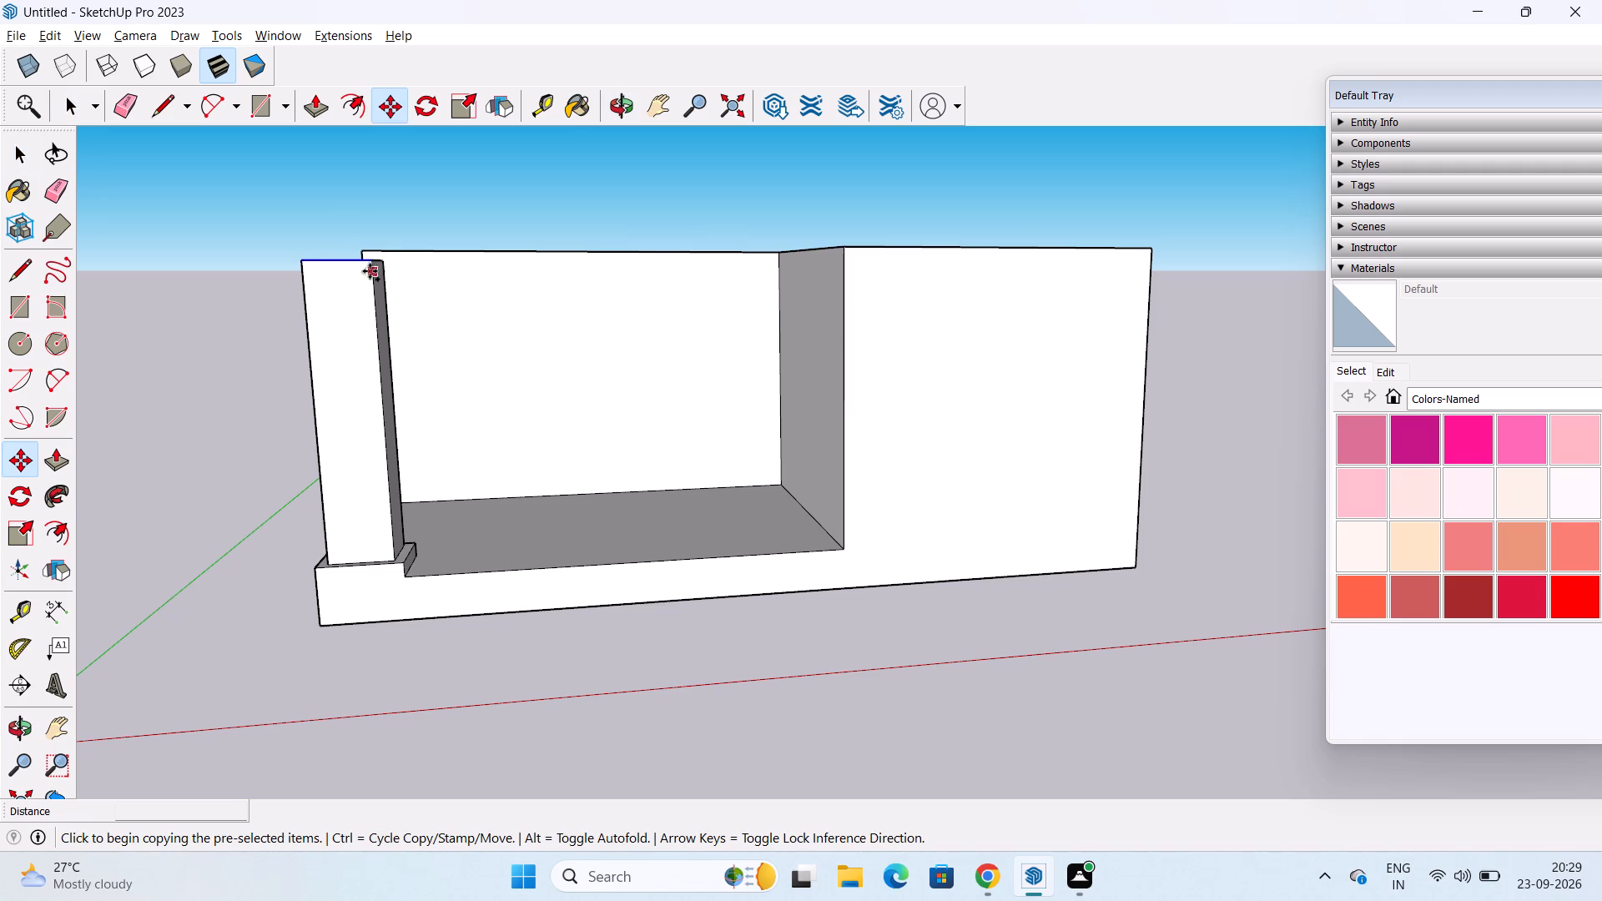
{"action": "left_click", "coordinate": [369, 269]}
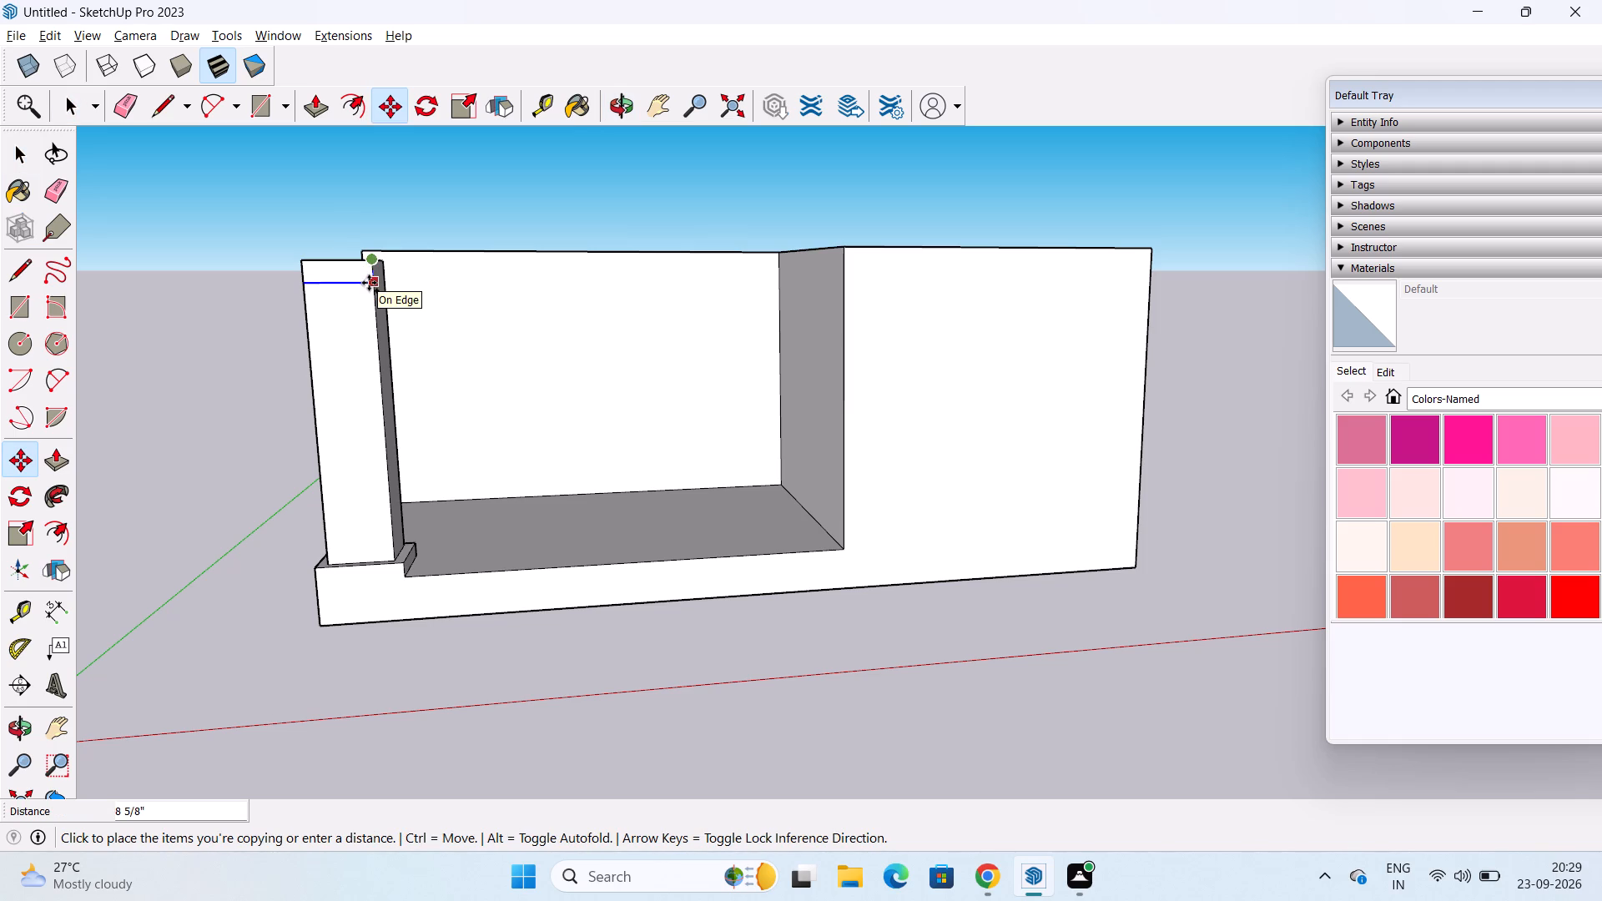
{"action": "type", "text": "8\""}
{"action": "key", "text": "Return"}
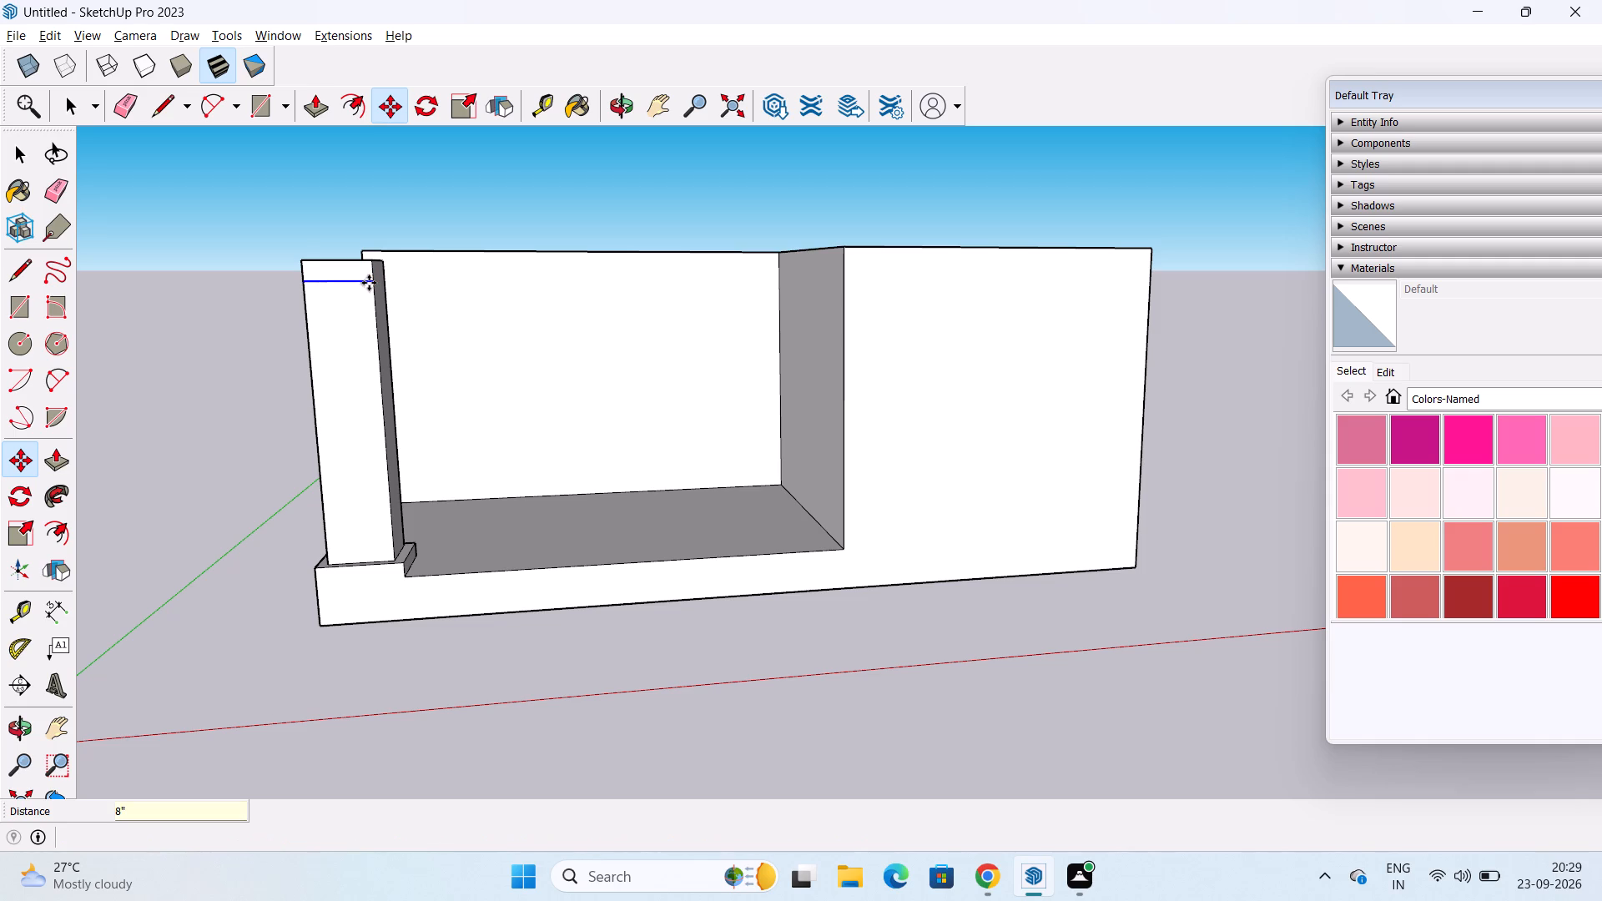
Copy the column's dividing edge about 6' 3" further down the front face, and copy that one another 8" below.
{"action": "left_click", "coordinate": [370, 288]}
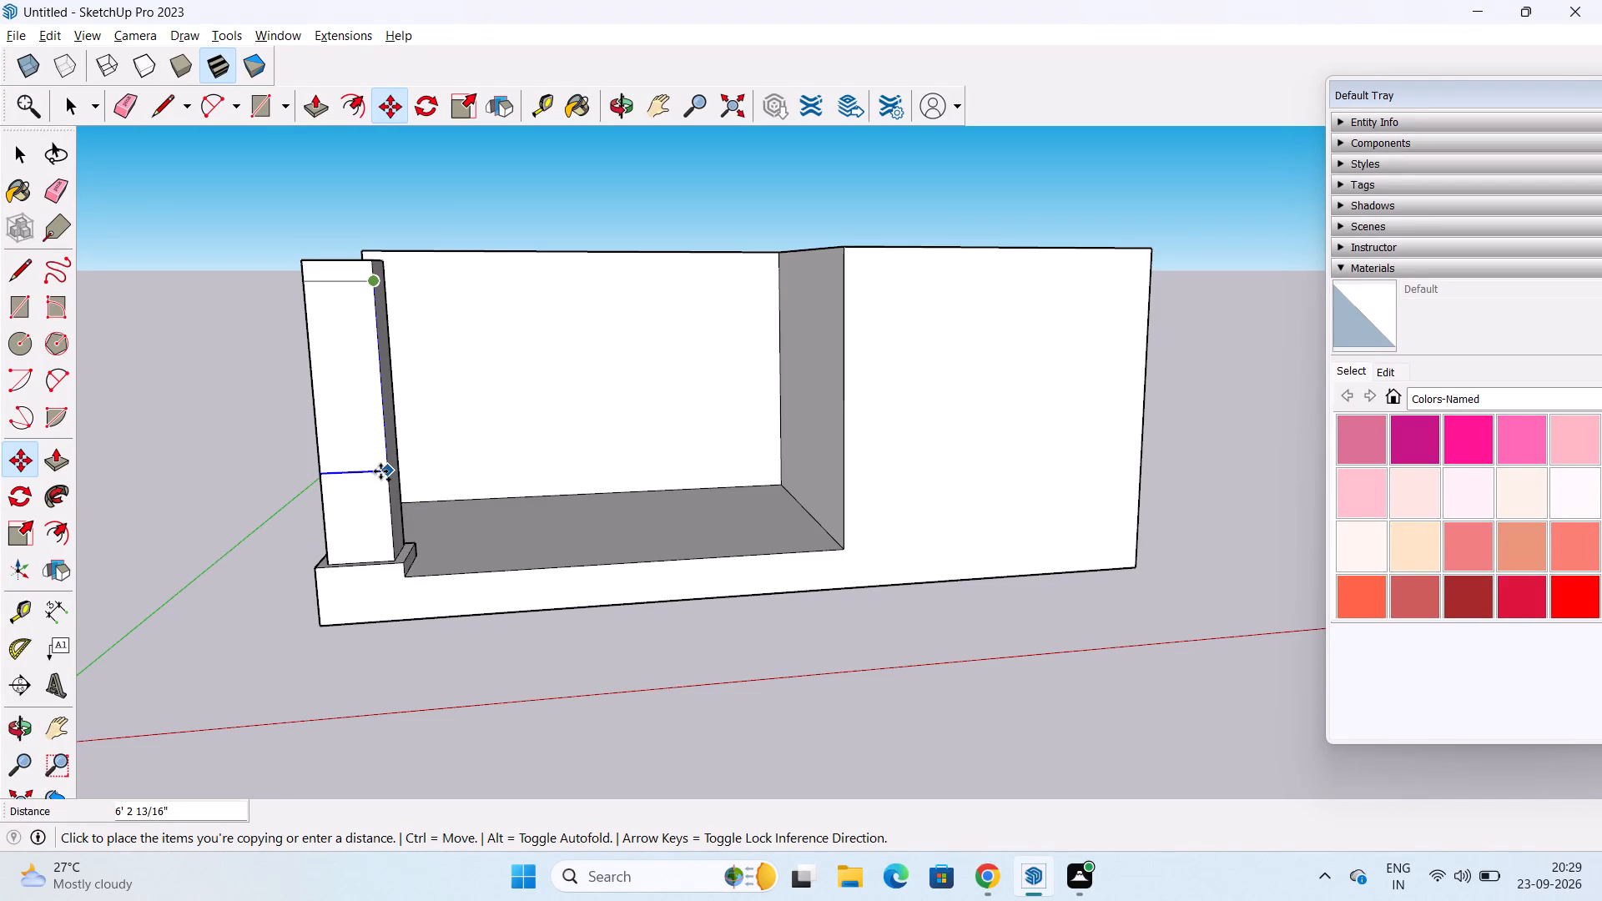
{"action": "left_click", "coordinate": [380, 471]}
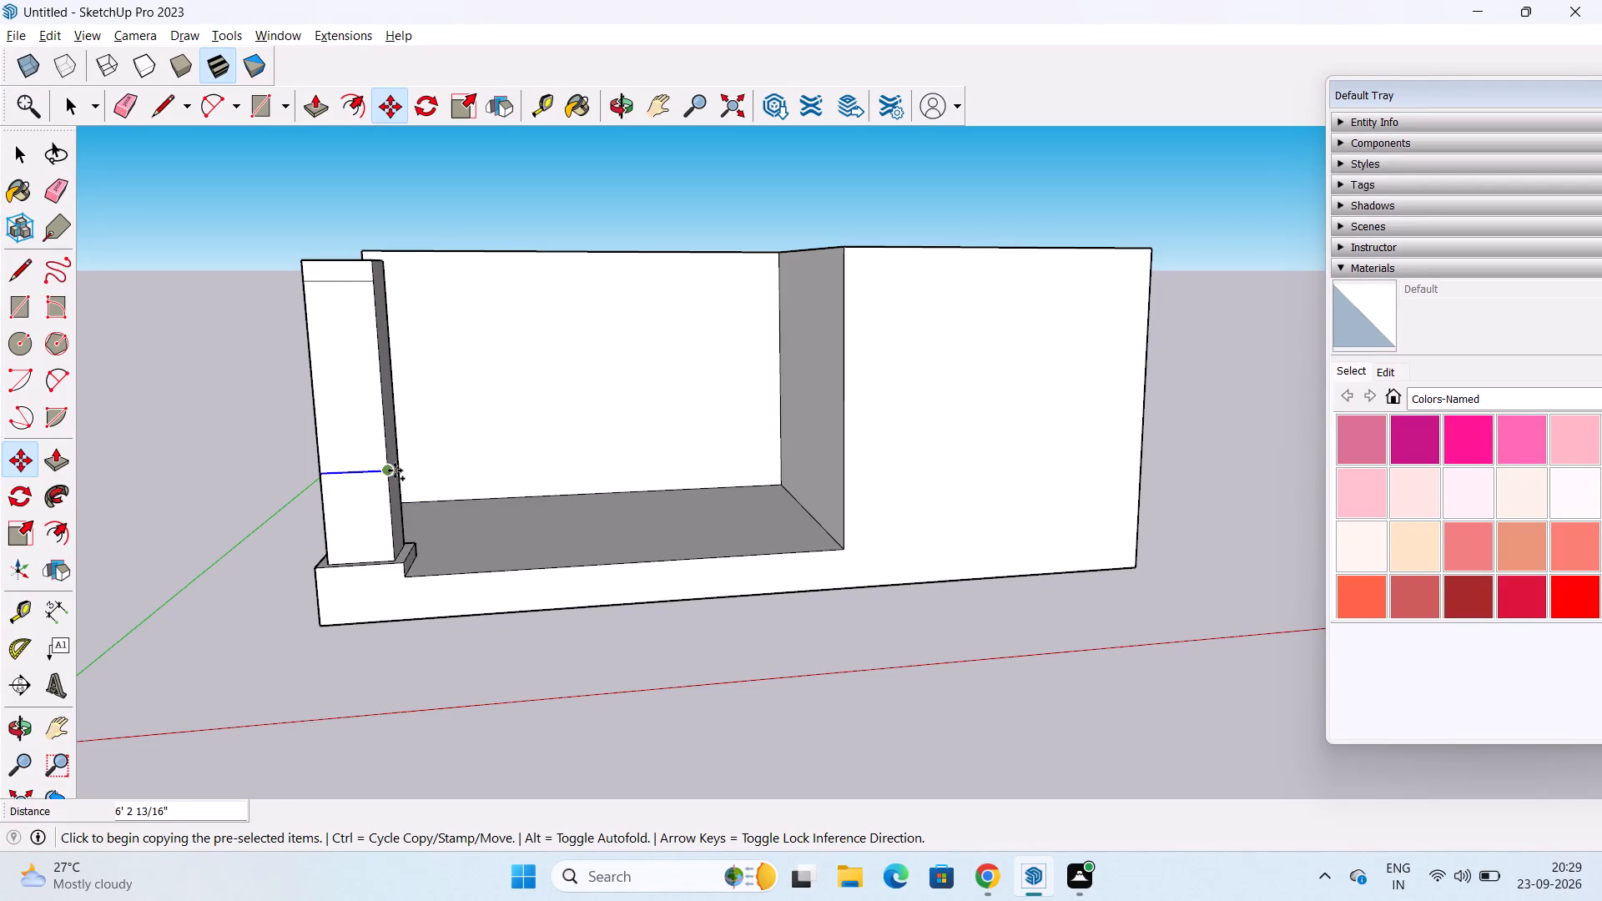
{"action": "left_click", "coordinate": [395, 471]}
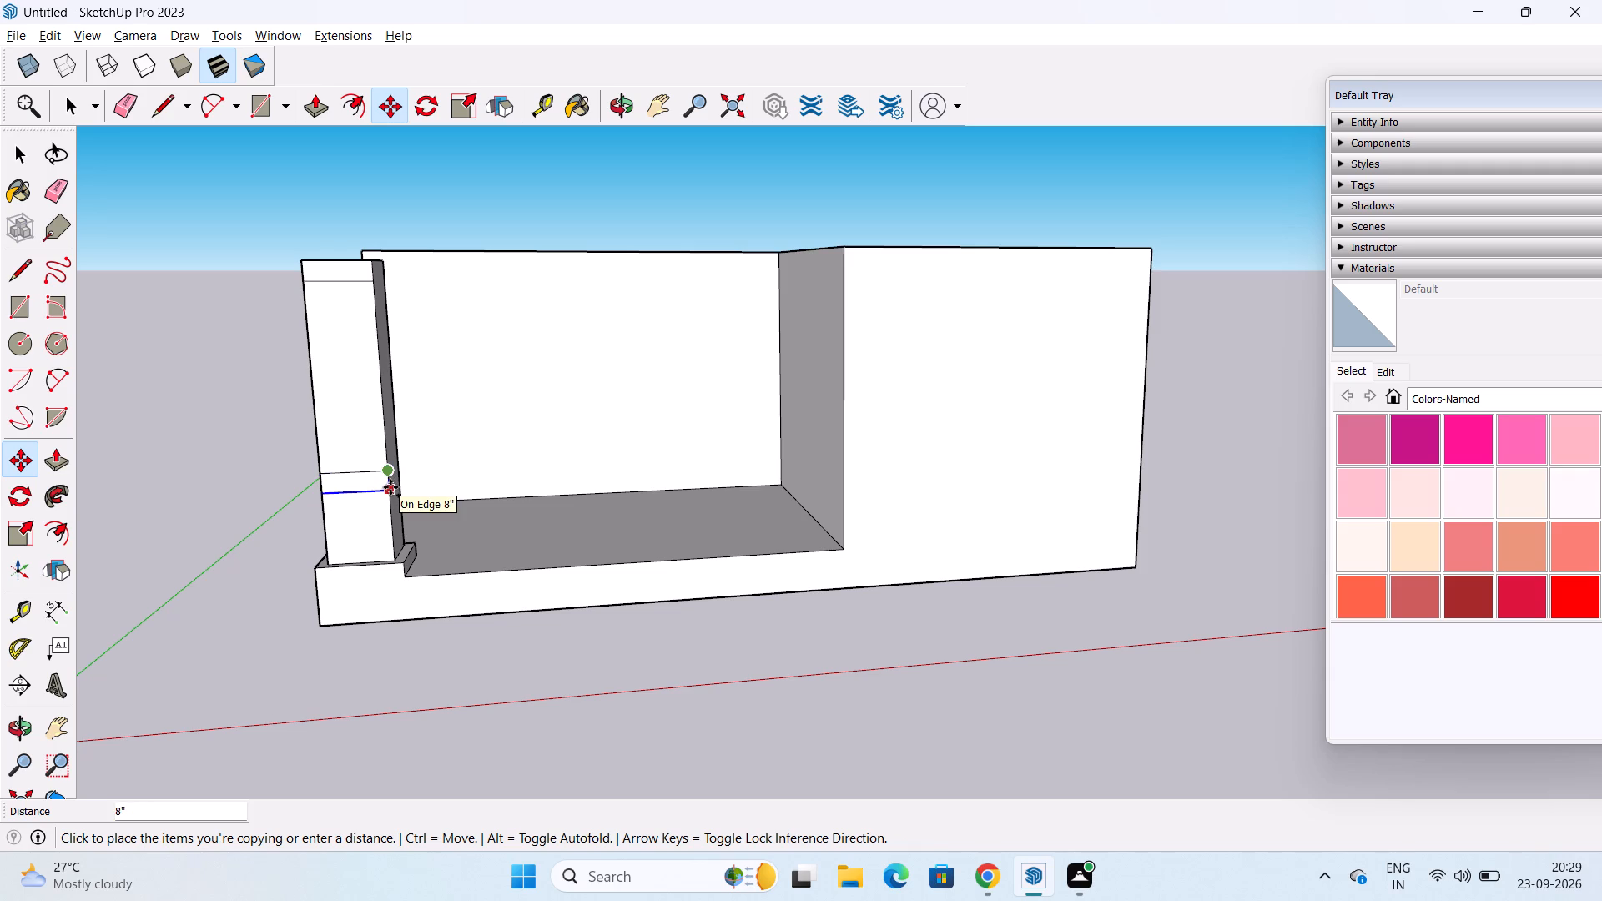
{"action": "left_click", "coordinate": [390, 487]}
{"action": "key", "text": "space"}
Push/Pull the top band on the column's front face outward by 5".
{"action": "scroll", "coordinate": [416, 503], "scroll_direction": "down", "scroll_amount": 1}
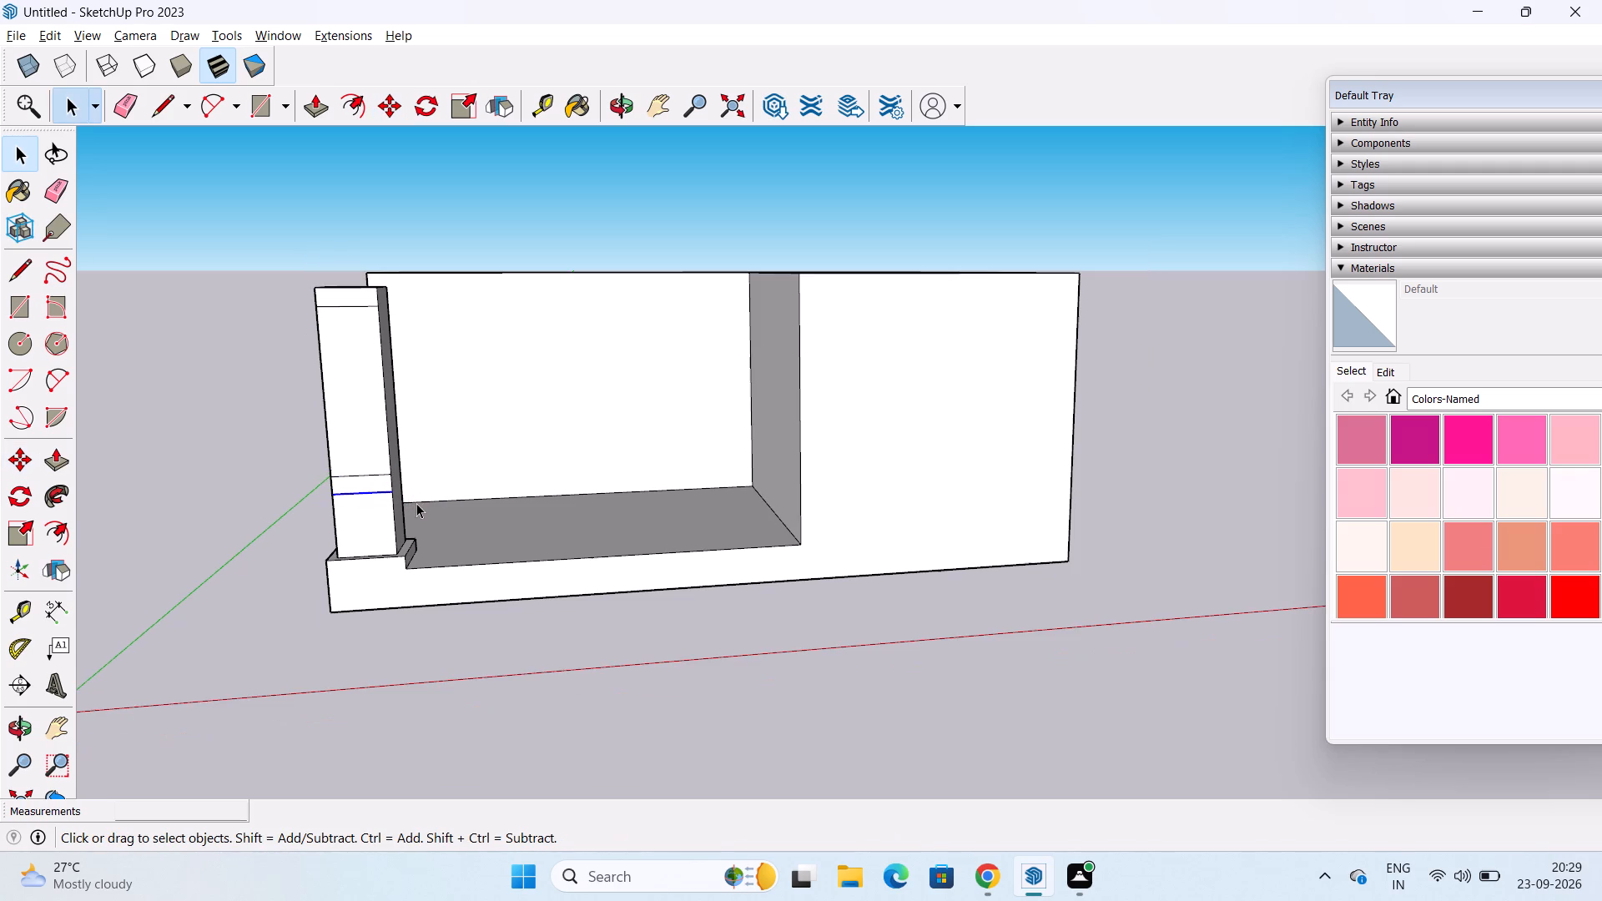
{"action": "middle_click_drag", "start_coordinate": [416, 502], "coordinate": [542, 466]}
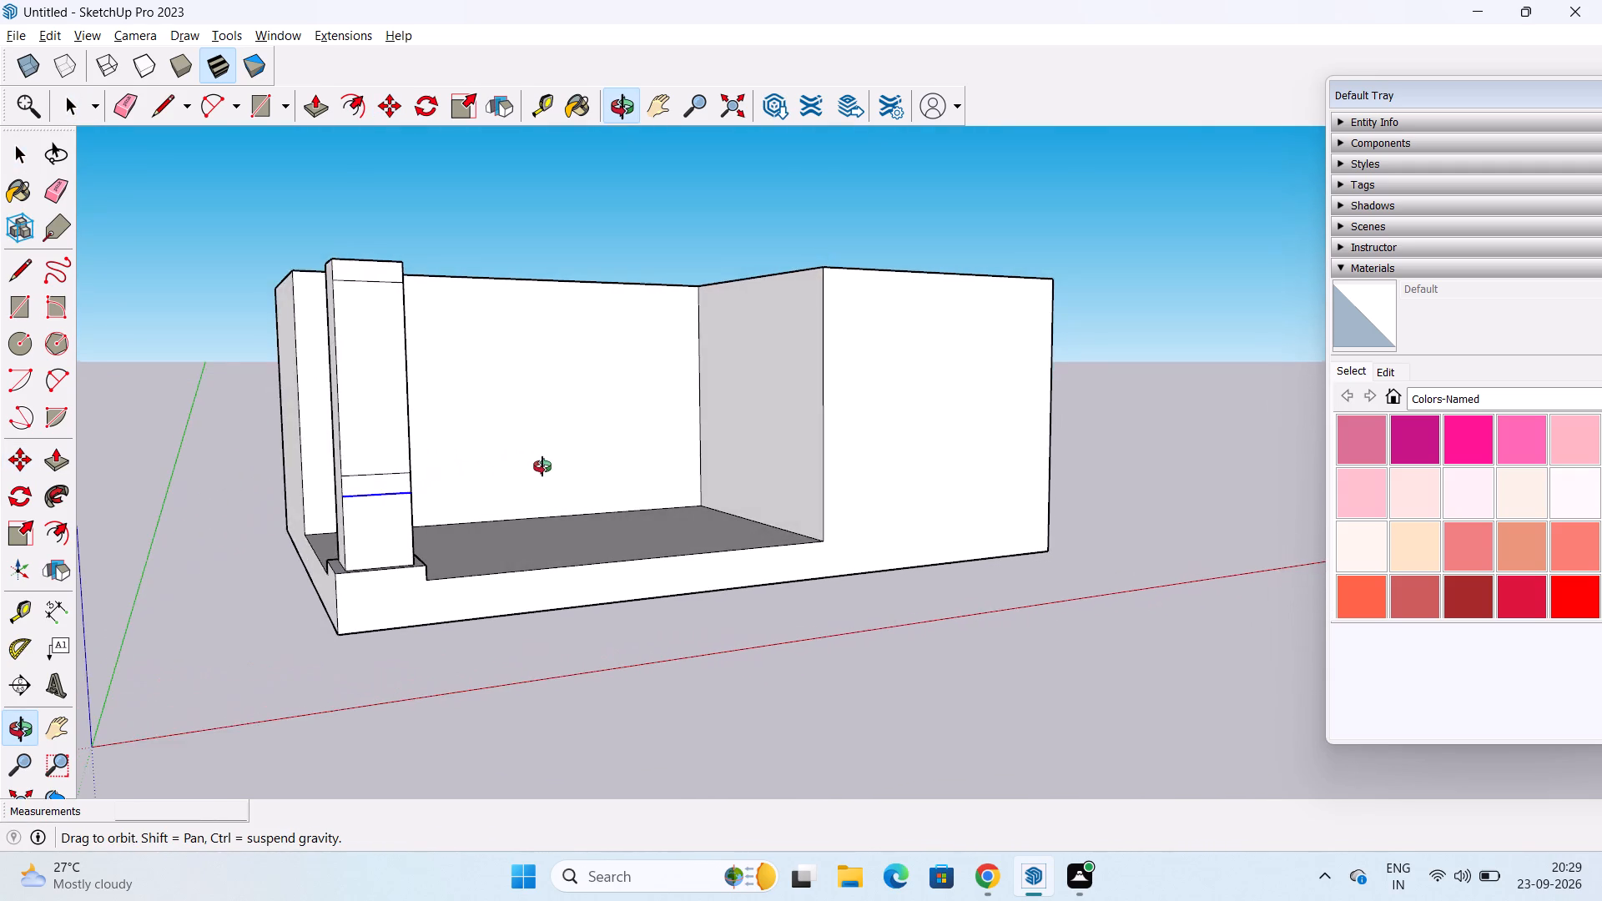
{"action": "middle_click_drag", "start_coordinate": [542, 466], "coordinate": [387, 503]}
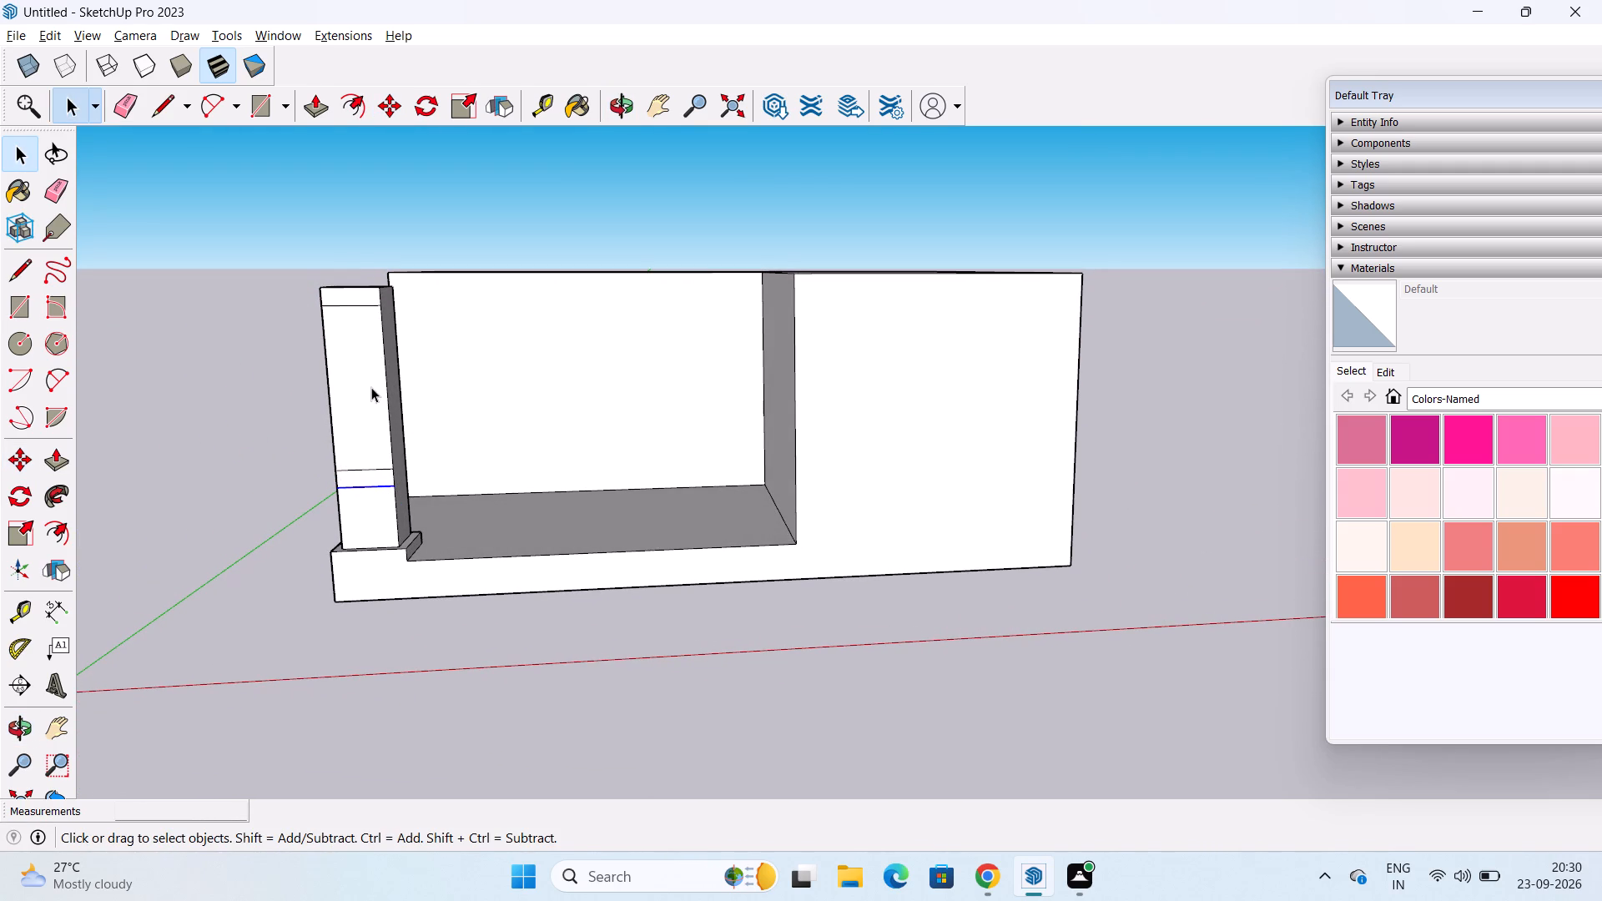
{"action": "key", "text": "p"}
{"action": "left_click", "coordinate": [355, 299]}
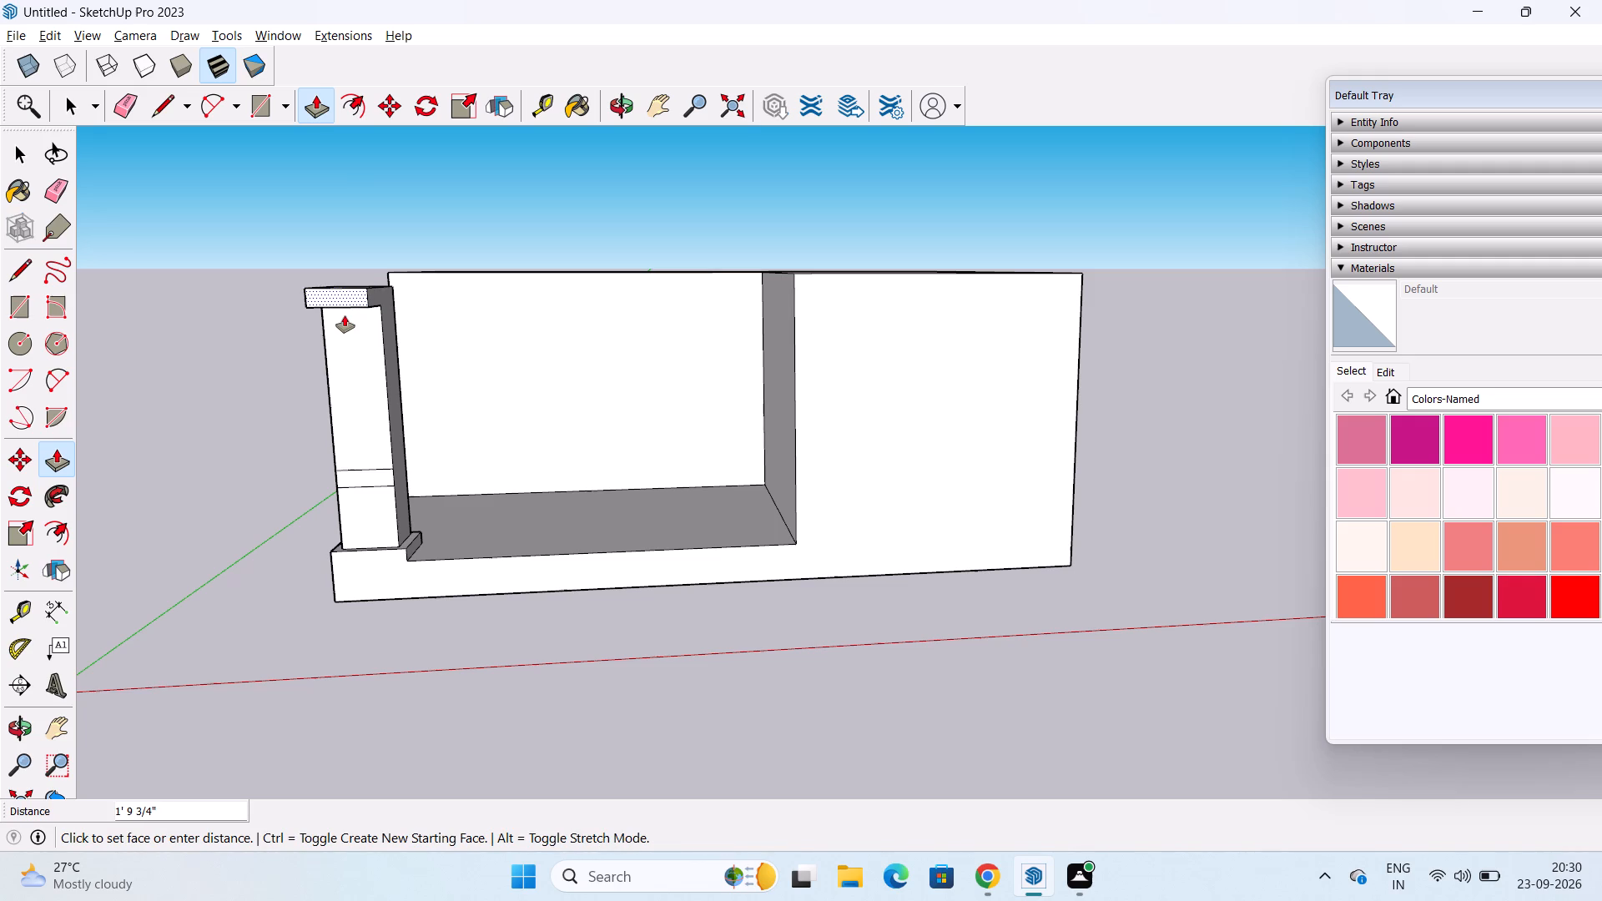
{"action": "type", "text": "5\""}
{"action": "key", "text": "Return"}
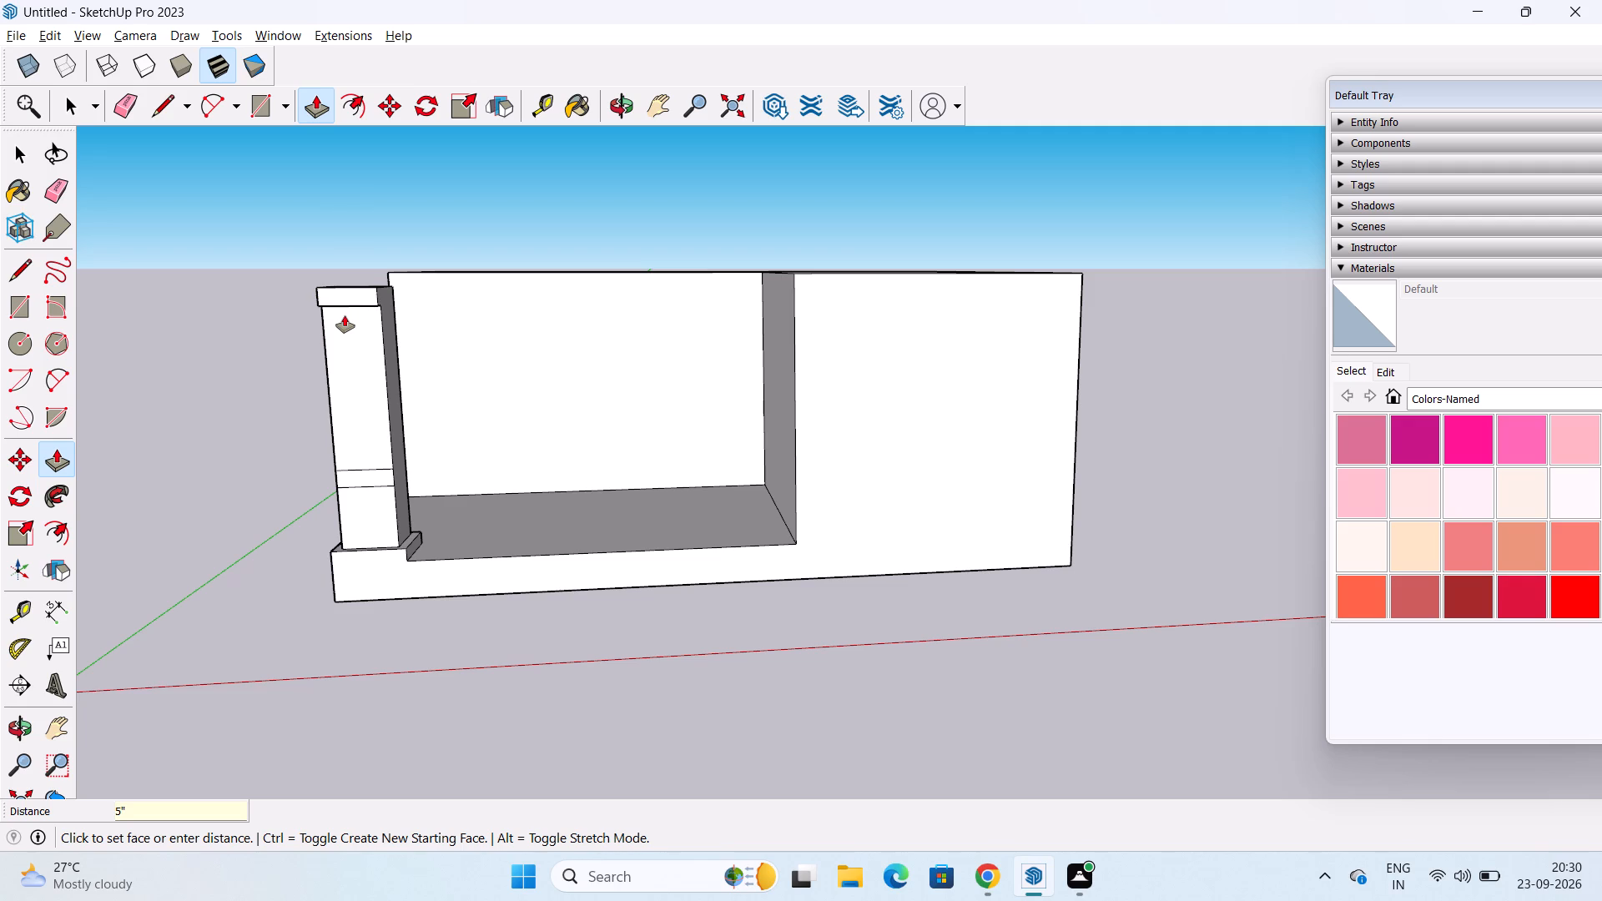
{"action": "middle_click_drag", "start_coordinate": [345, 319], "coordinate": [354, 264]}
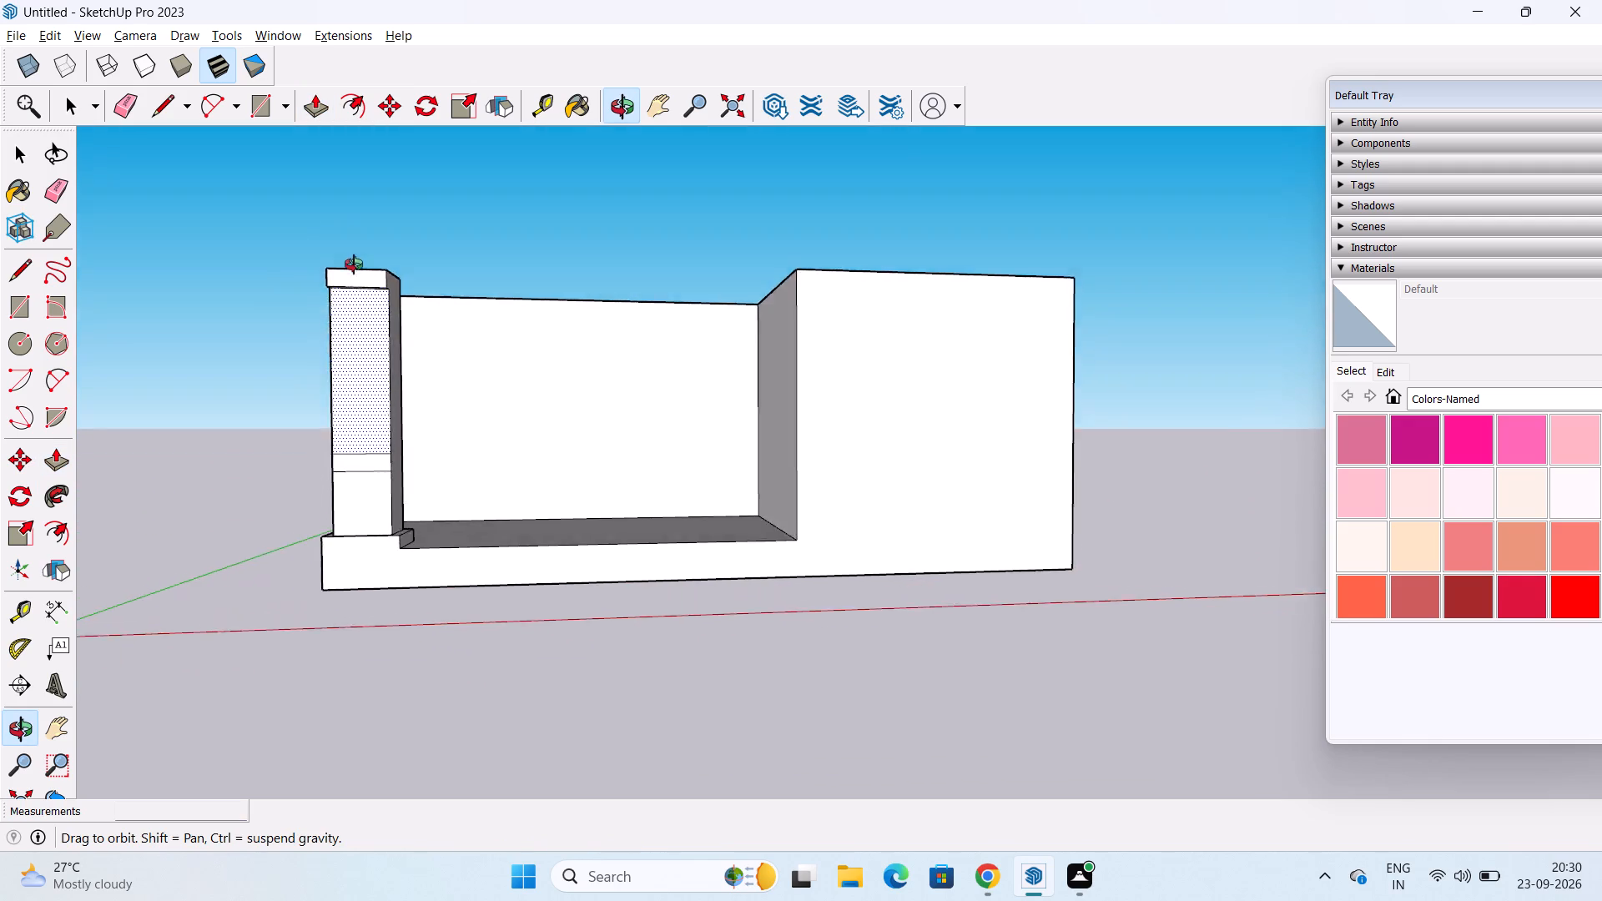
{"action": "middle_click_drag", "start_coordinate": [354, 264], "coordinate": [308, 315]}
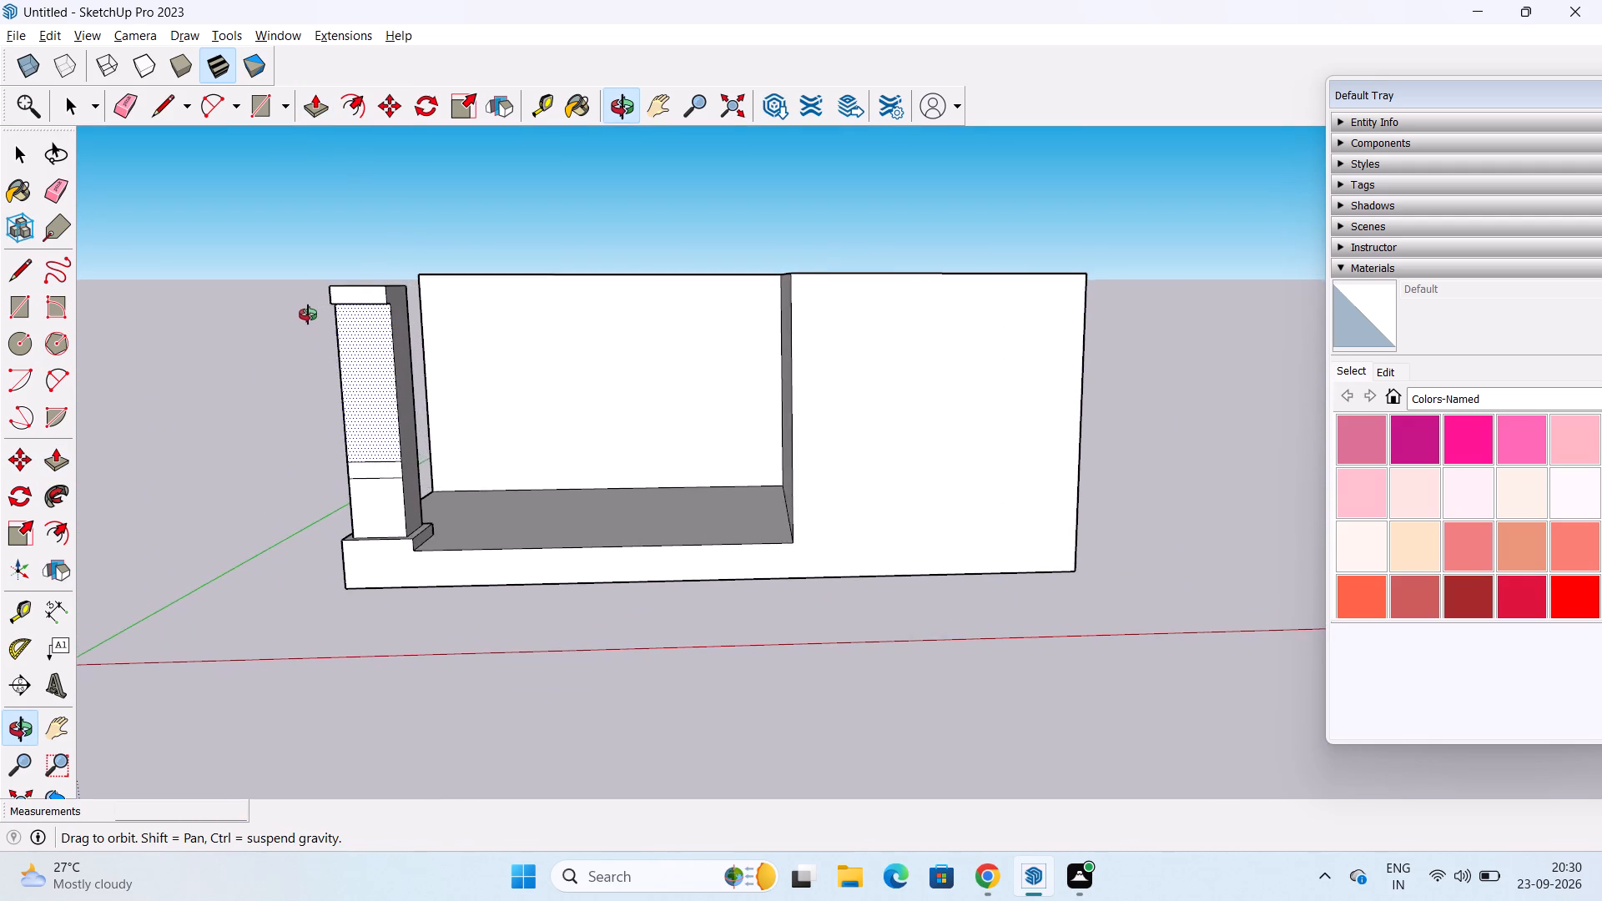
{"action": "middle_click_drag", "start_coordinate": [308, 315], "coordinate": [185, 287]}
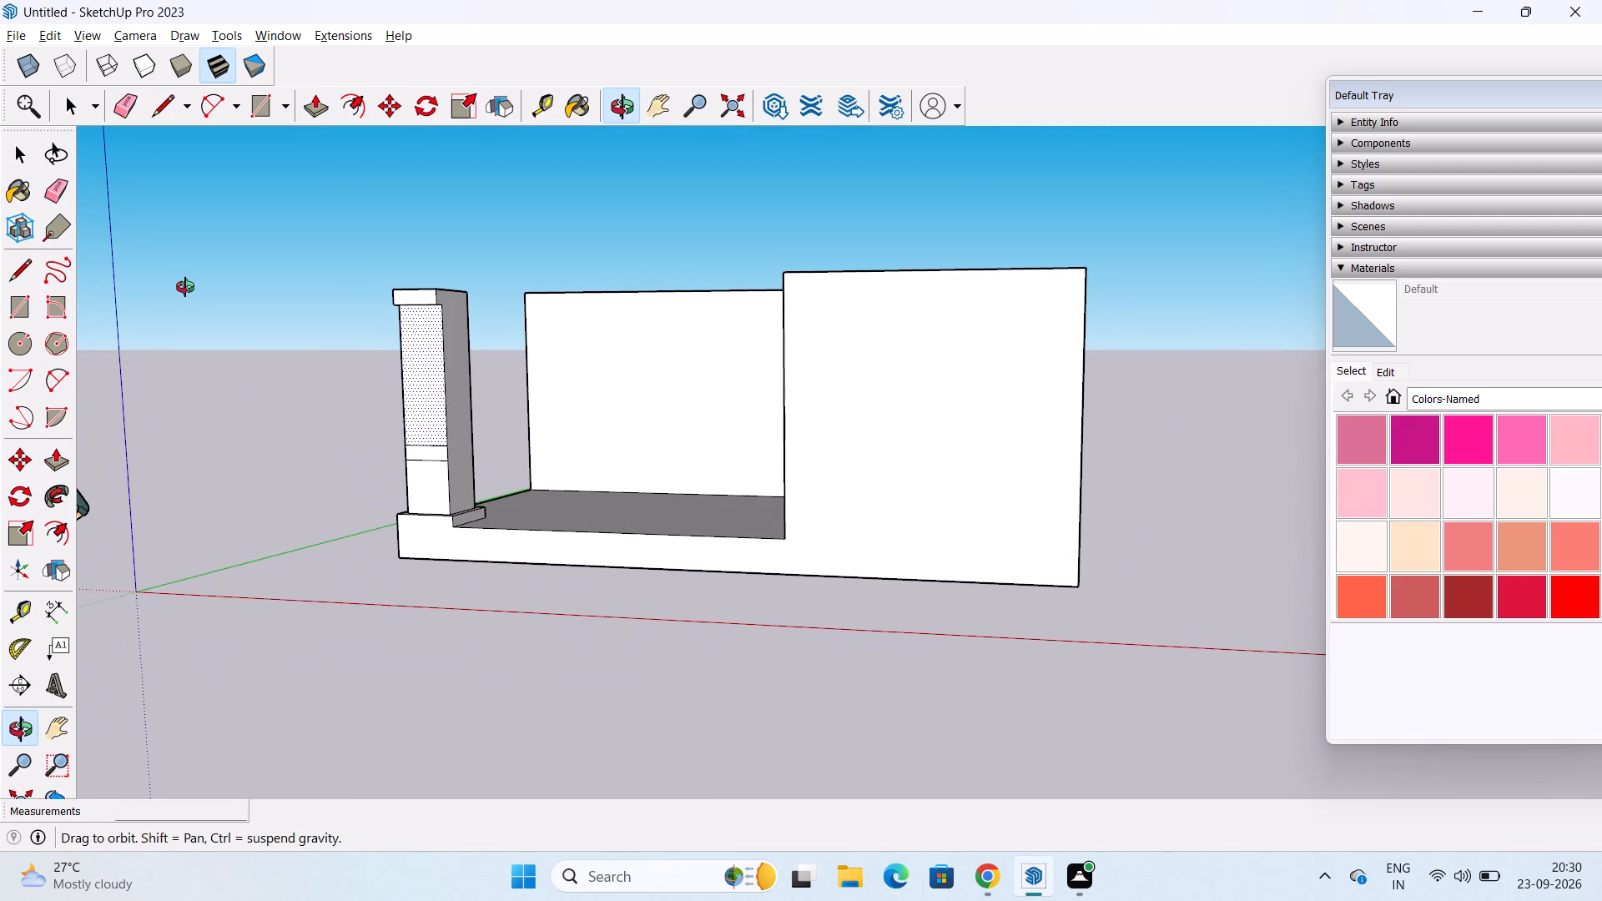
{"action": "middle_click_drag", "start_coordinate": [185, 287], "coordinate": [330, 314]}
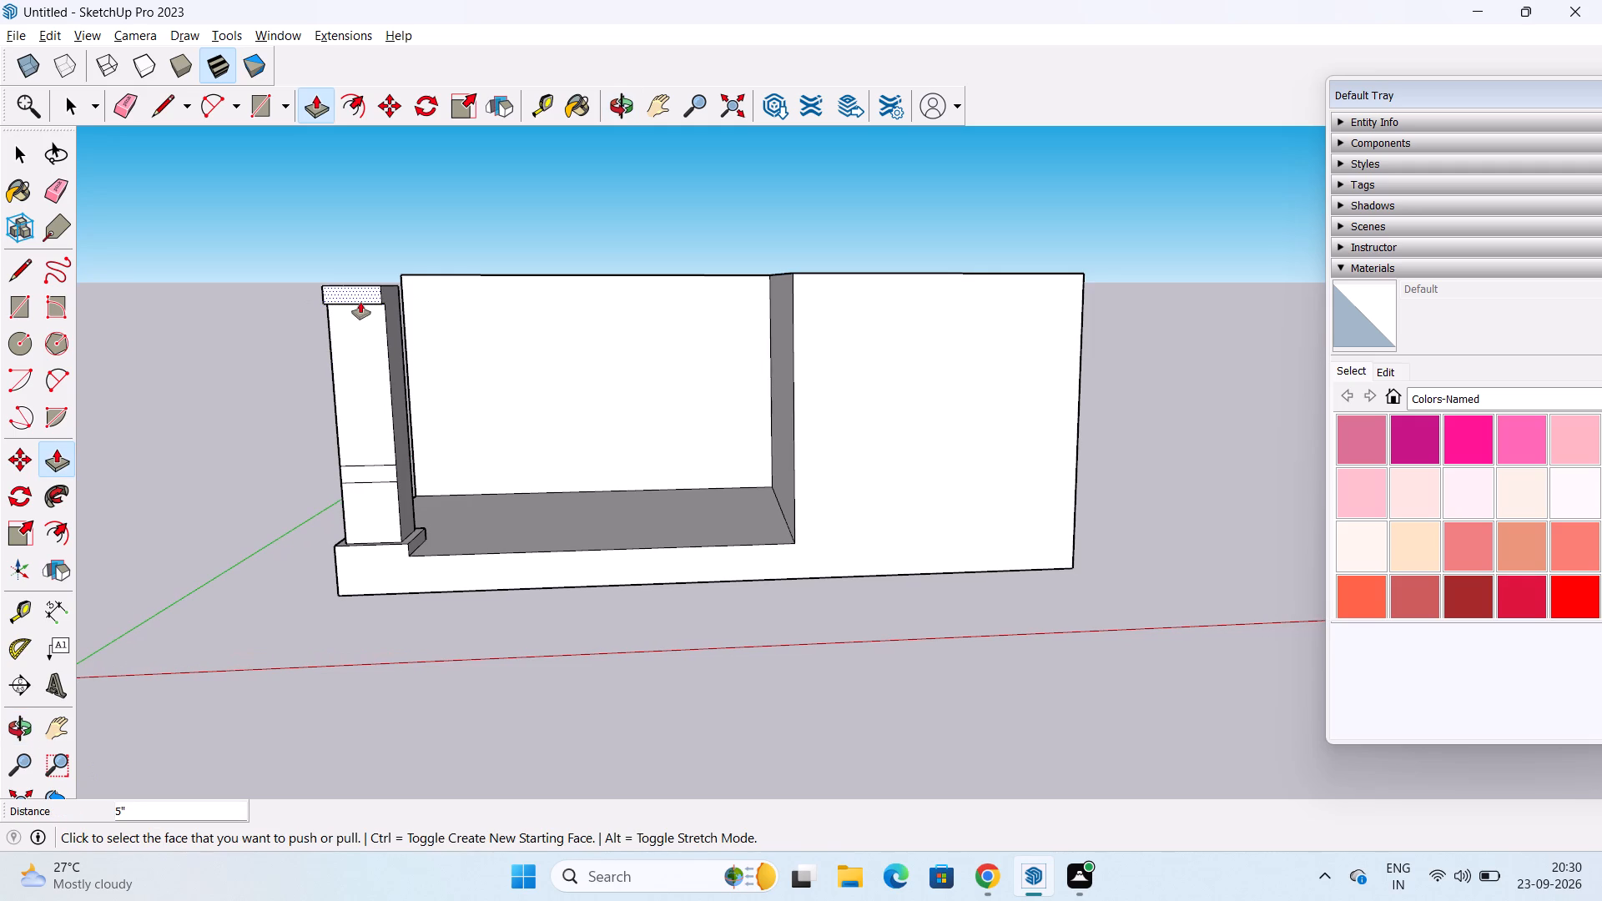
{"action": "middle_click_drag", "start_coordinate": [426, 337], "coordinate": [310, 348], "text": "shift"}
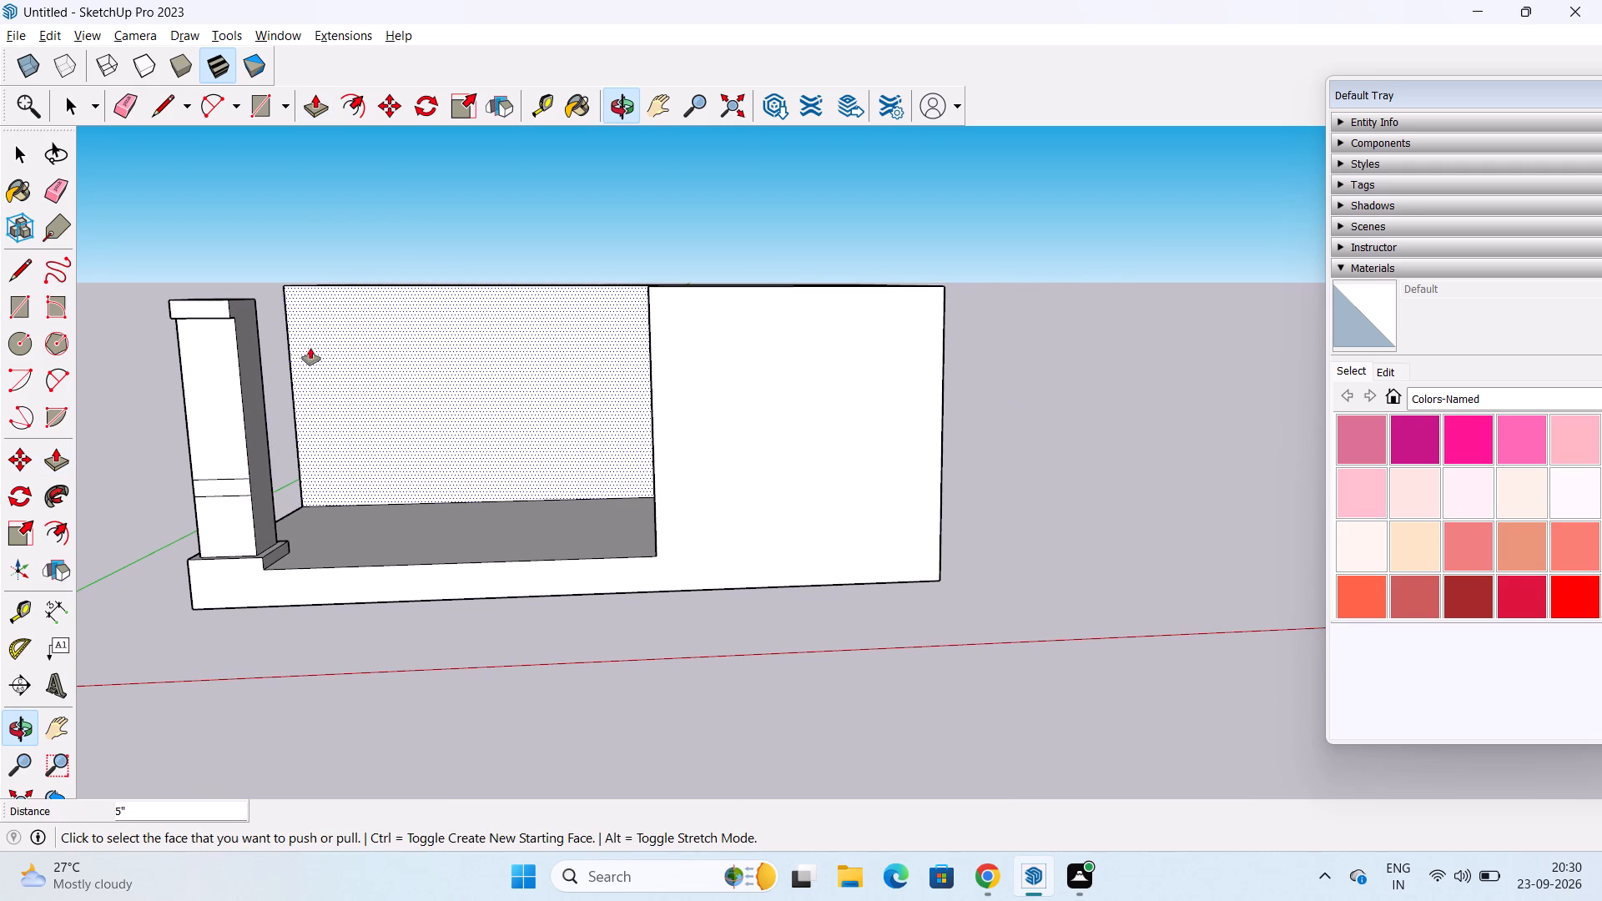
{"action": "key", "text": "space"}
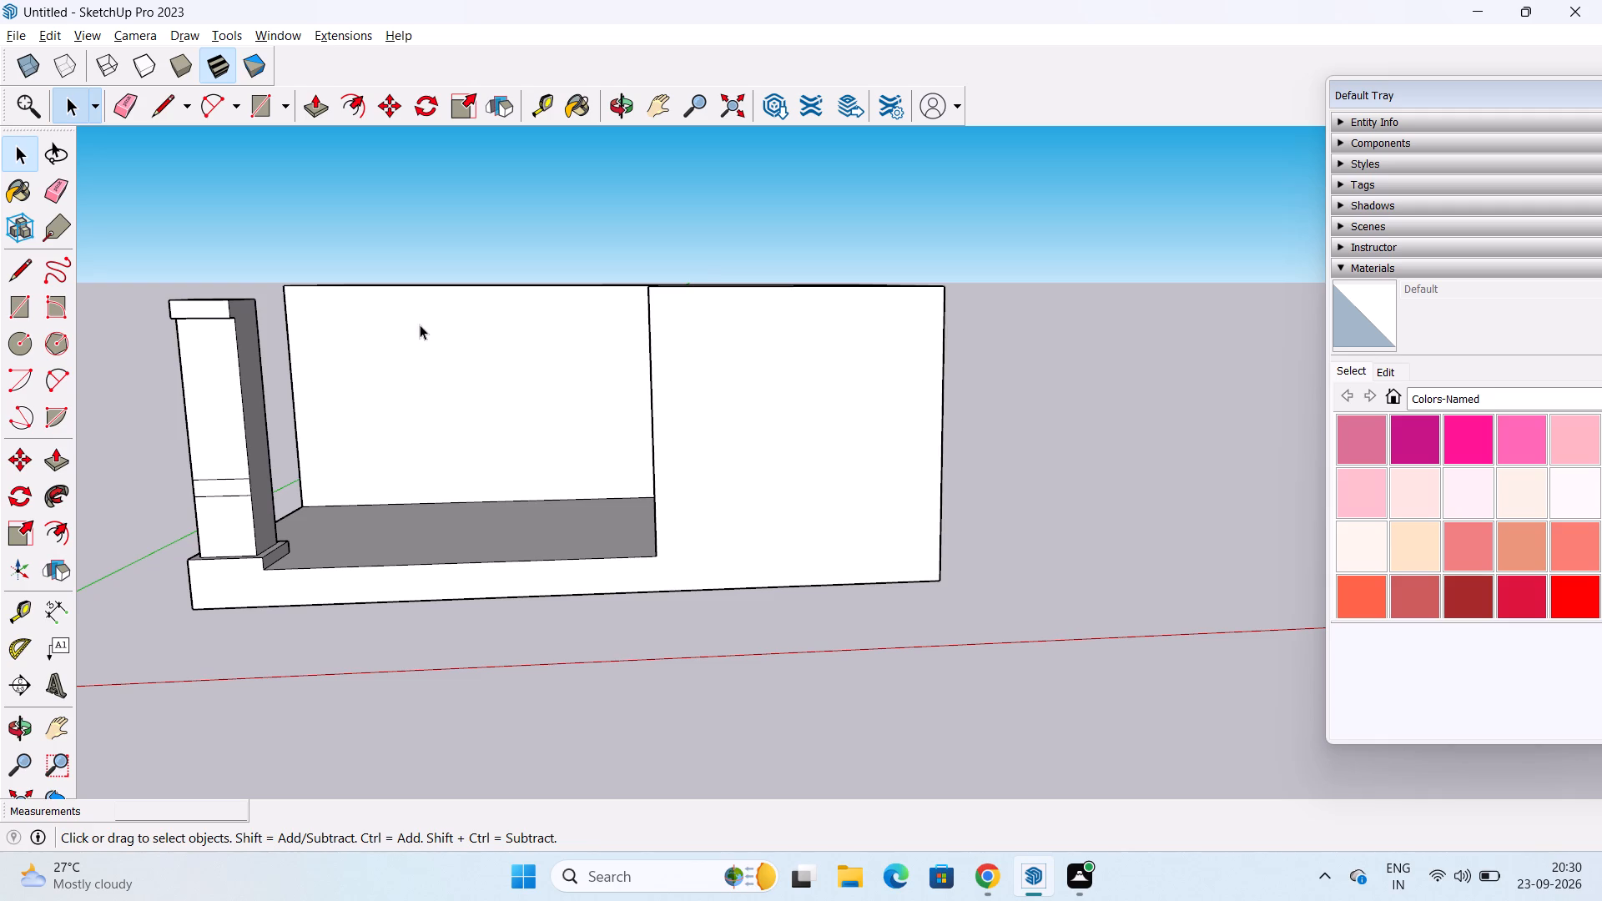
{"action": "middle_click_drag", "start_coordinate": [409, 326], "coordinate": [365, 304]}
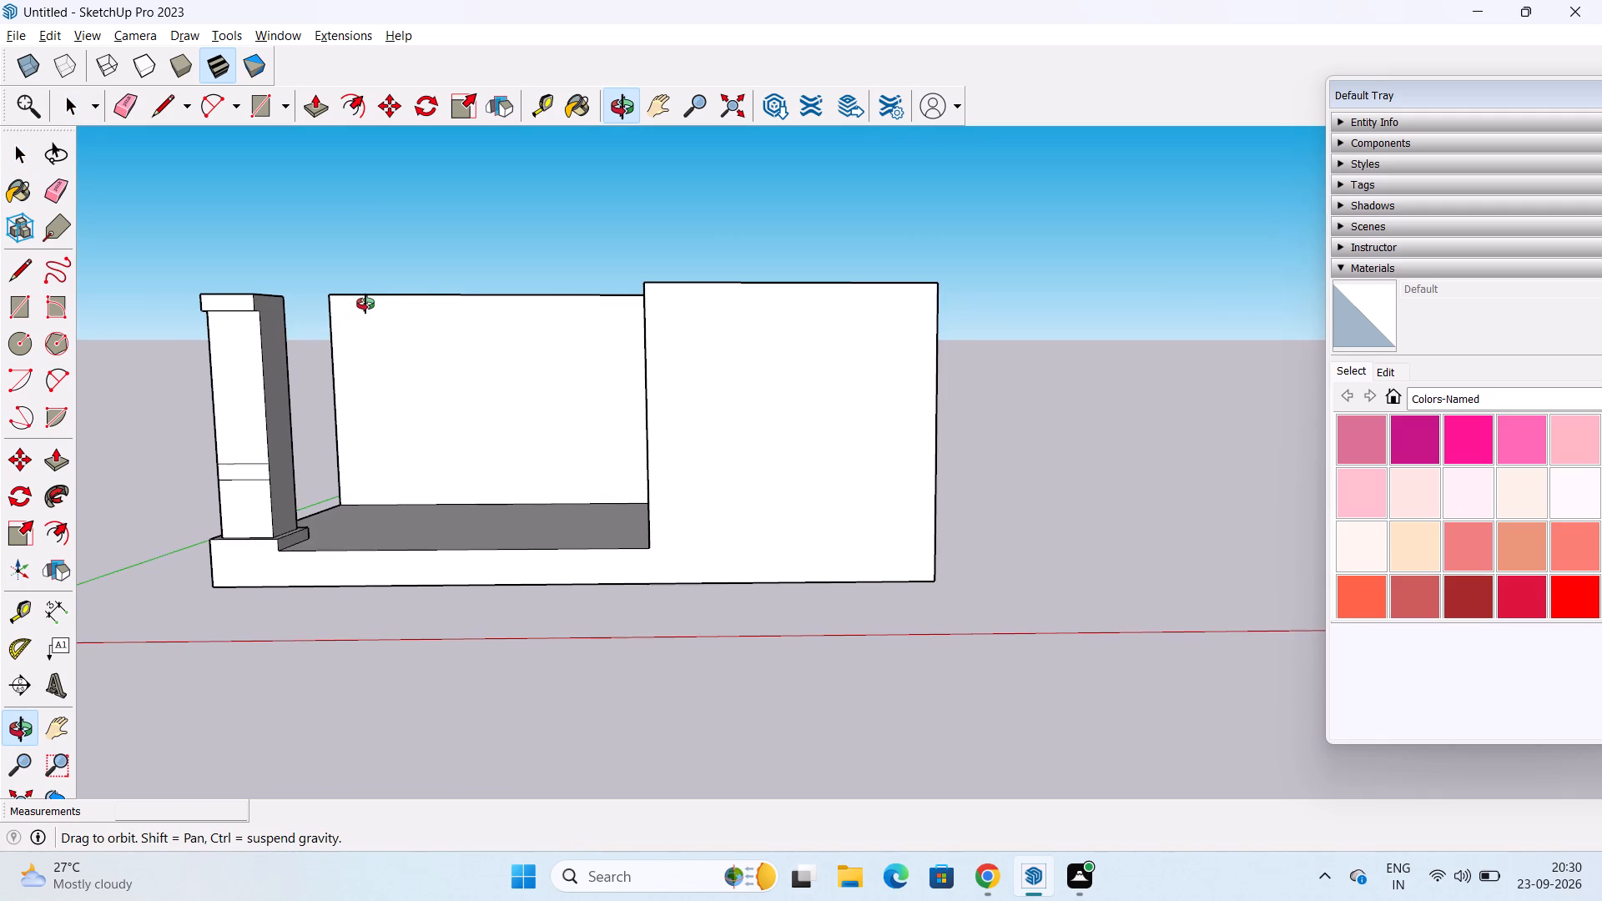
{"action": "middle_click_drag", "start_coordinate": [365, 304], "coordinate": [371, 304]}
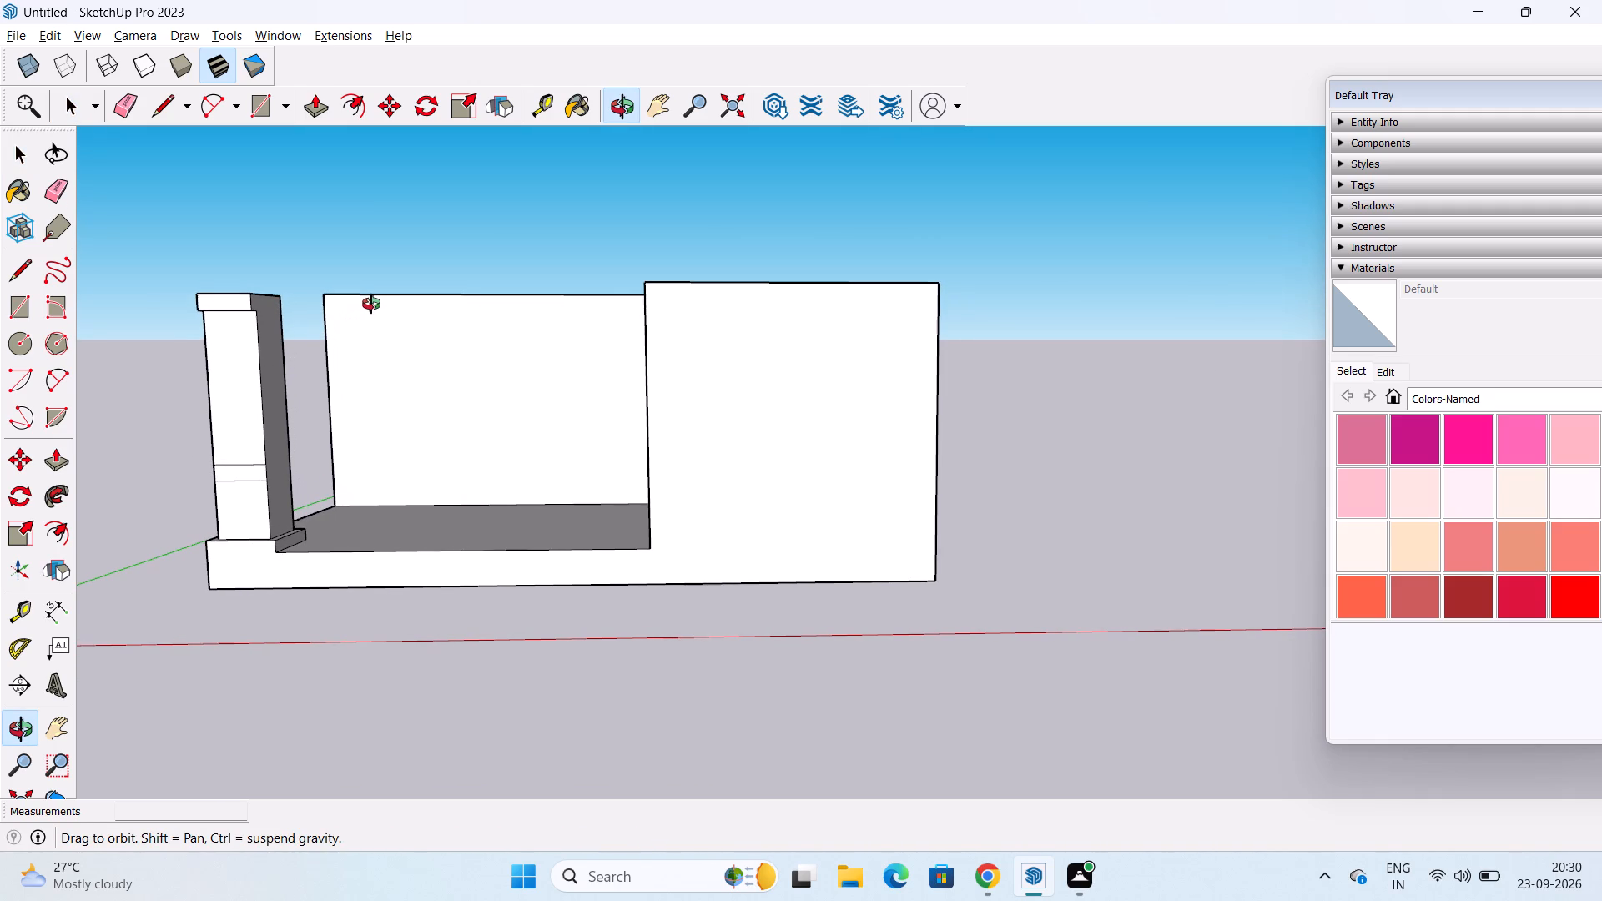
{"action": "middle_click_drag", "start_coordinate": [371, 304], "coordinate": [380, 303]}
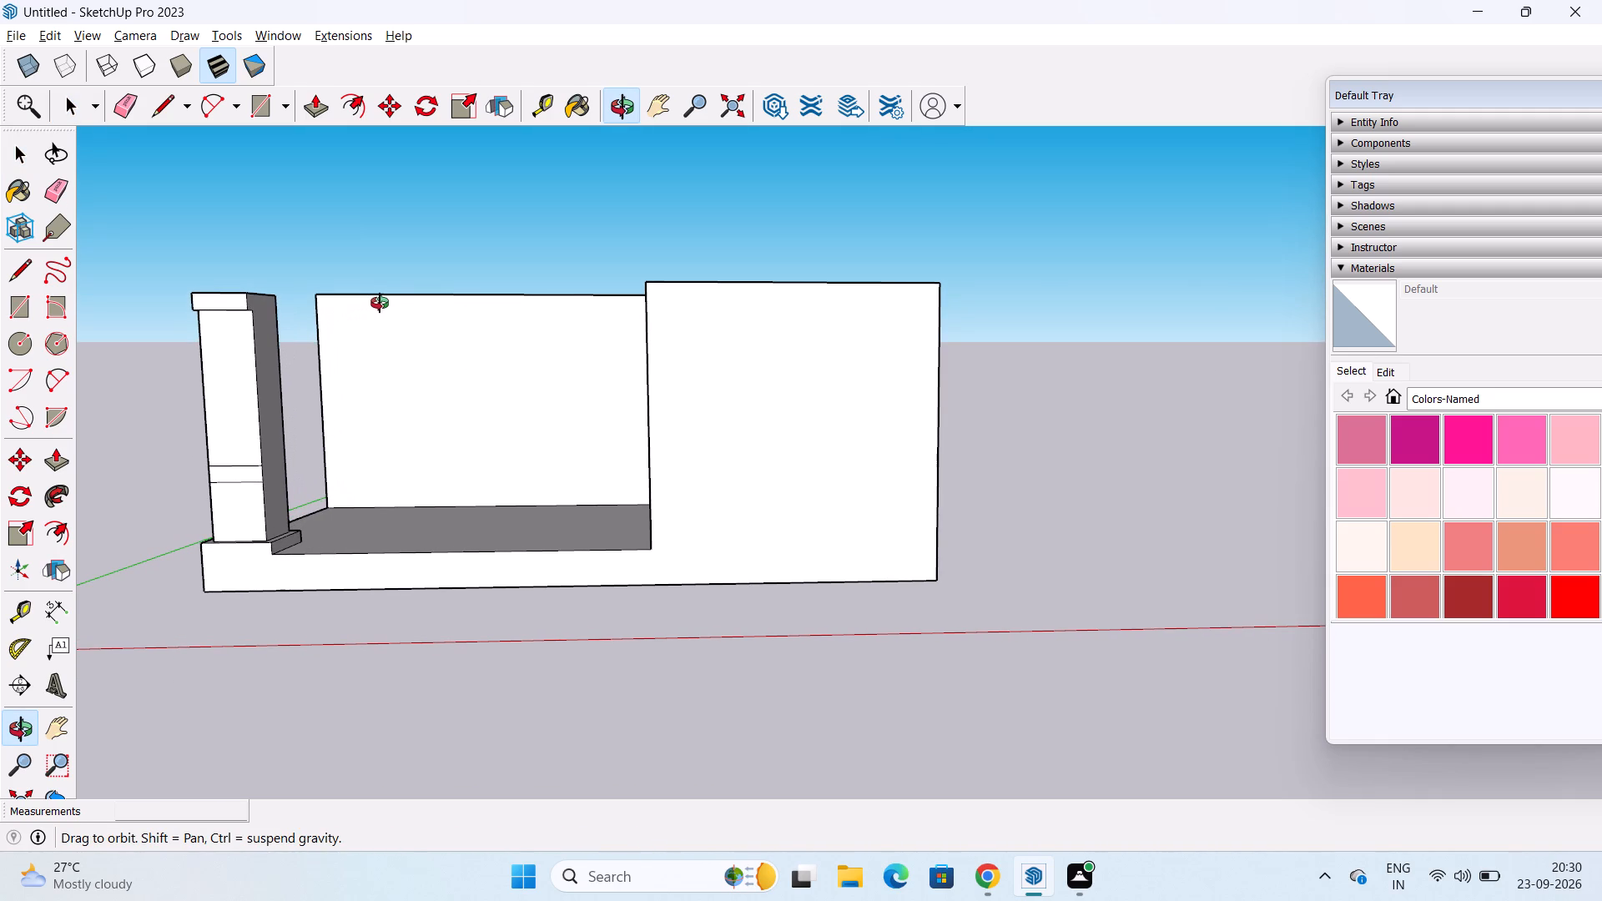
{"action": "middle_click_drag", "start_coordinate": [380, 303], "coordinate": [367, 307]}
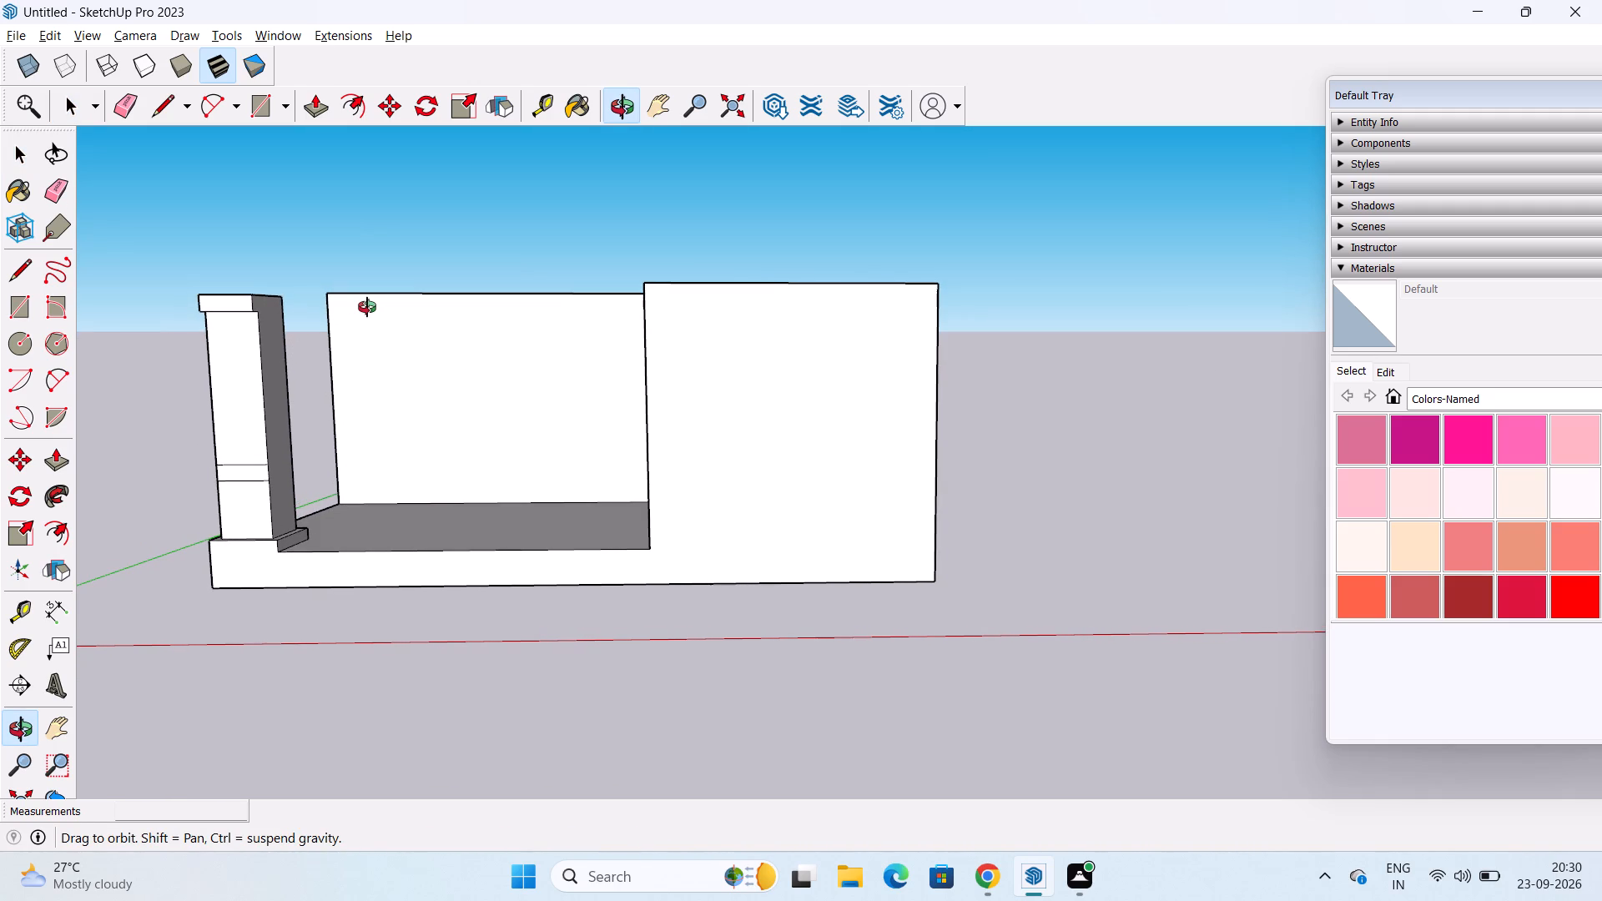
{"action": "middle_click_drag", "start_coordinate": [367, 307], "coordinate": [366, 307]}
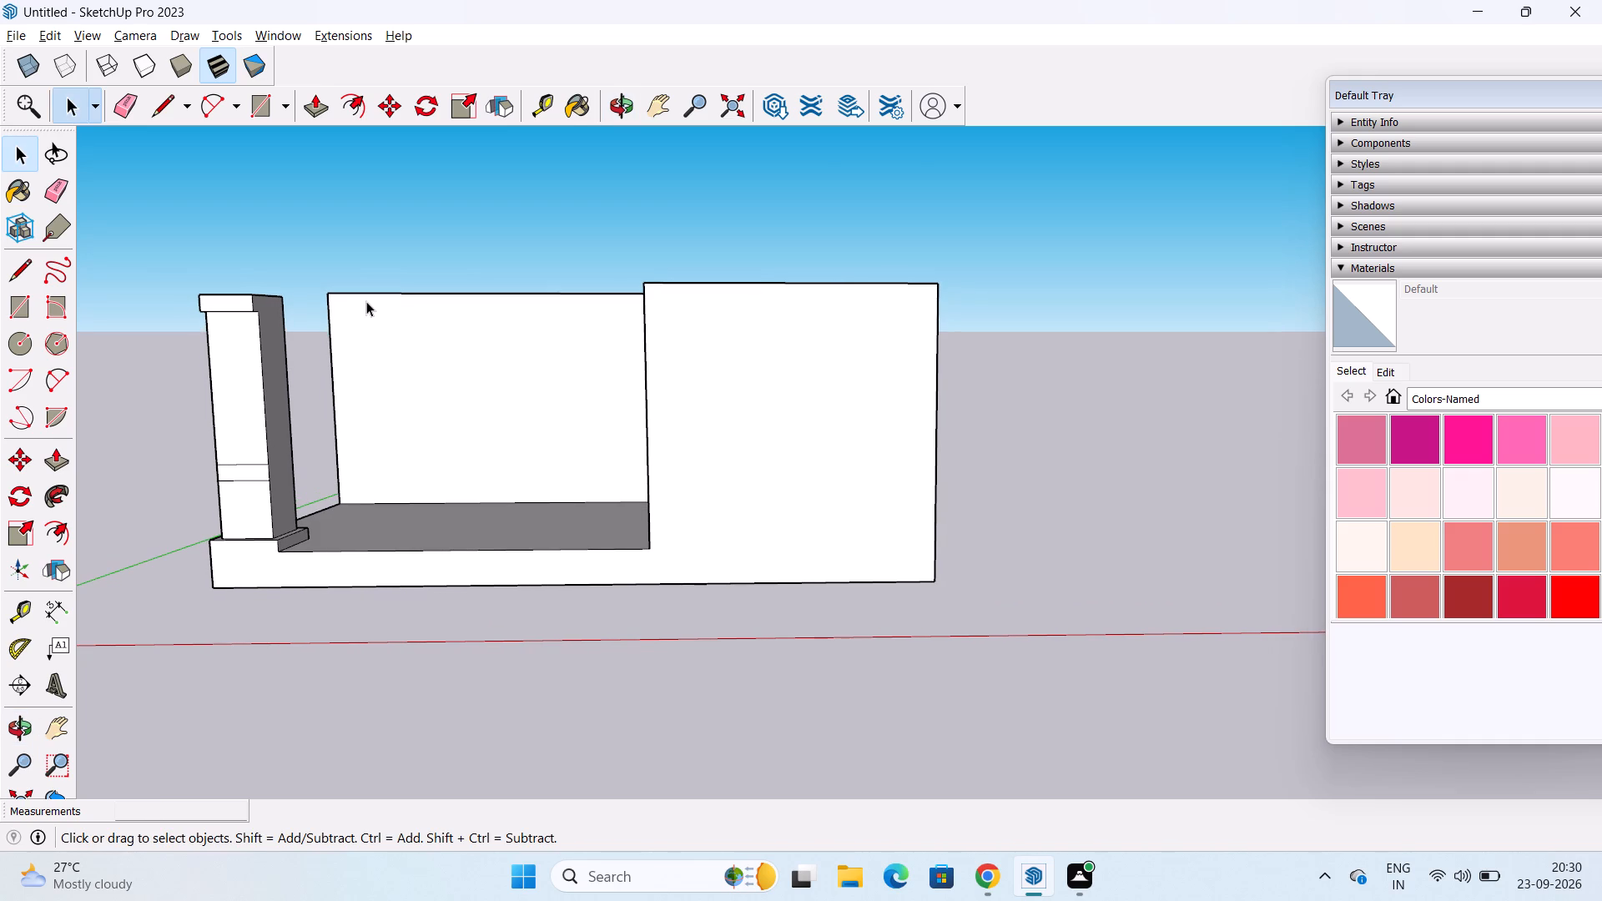
Draw a 15' 7" line along the red axis from the column's top front corner to the front mass's vertical edge across the recess.
{"action": "middle_click_drag", "start_coordinate": [328, 319], "coordinate": [281, 572]}
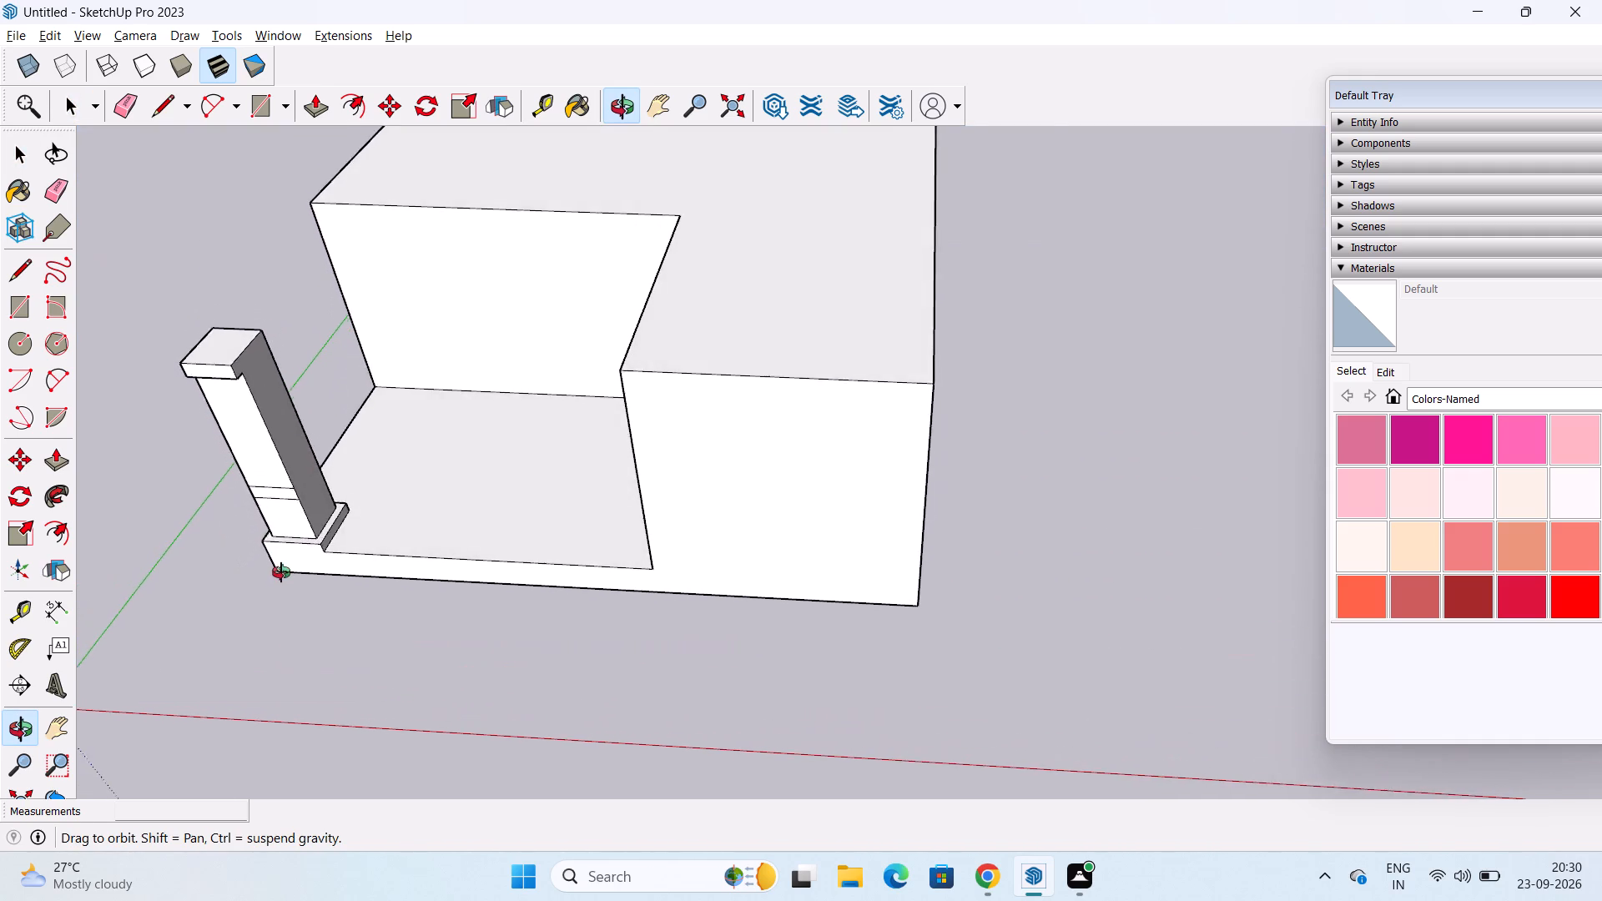
{"action": "middle_click_drag", "start_coordinate": [281, 572], "coordinate": [339, 452]}
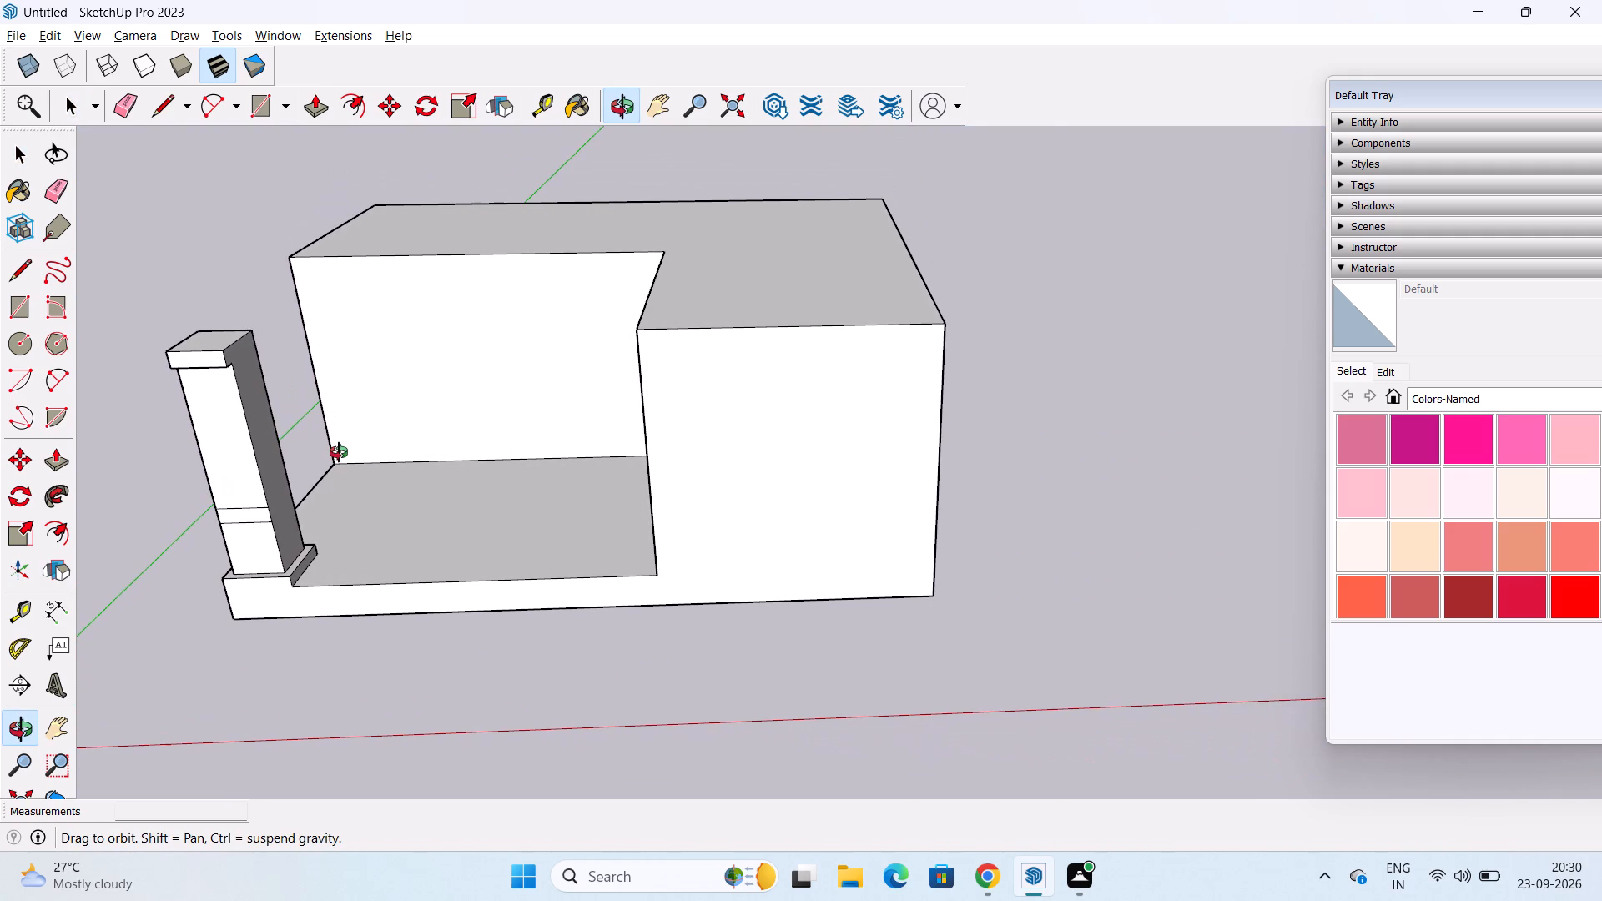
{"action": "middle_click_drag", "start_coordinate": [339, 452], "coordinate": [355, 476]}
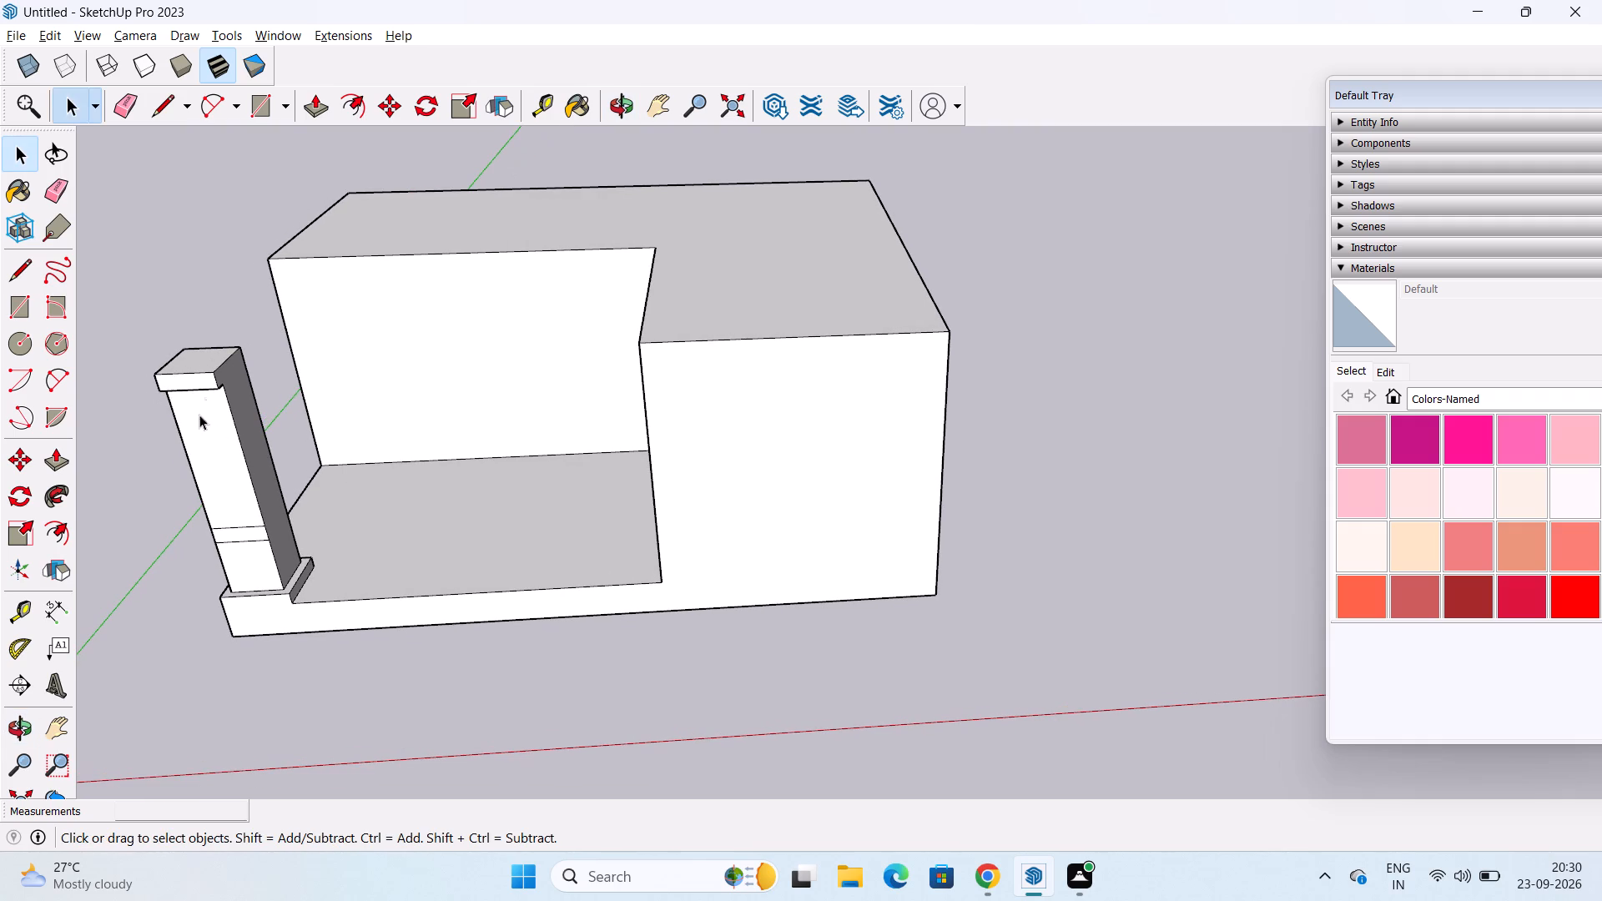
{"action": "left_click", "coordinate": [25, 269]}
{"action": "middle_click_drag", "start_coordinate": [199, 405], "coordinate": [220, 328]}
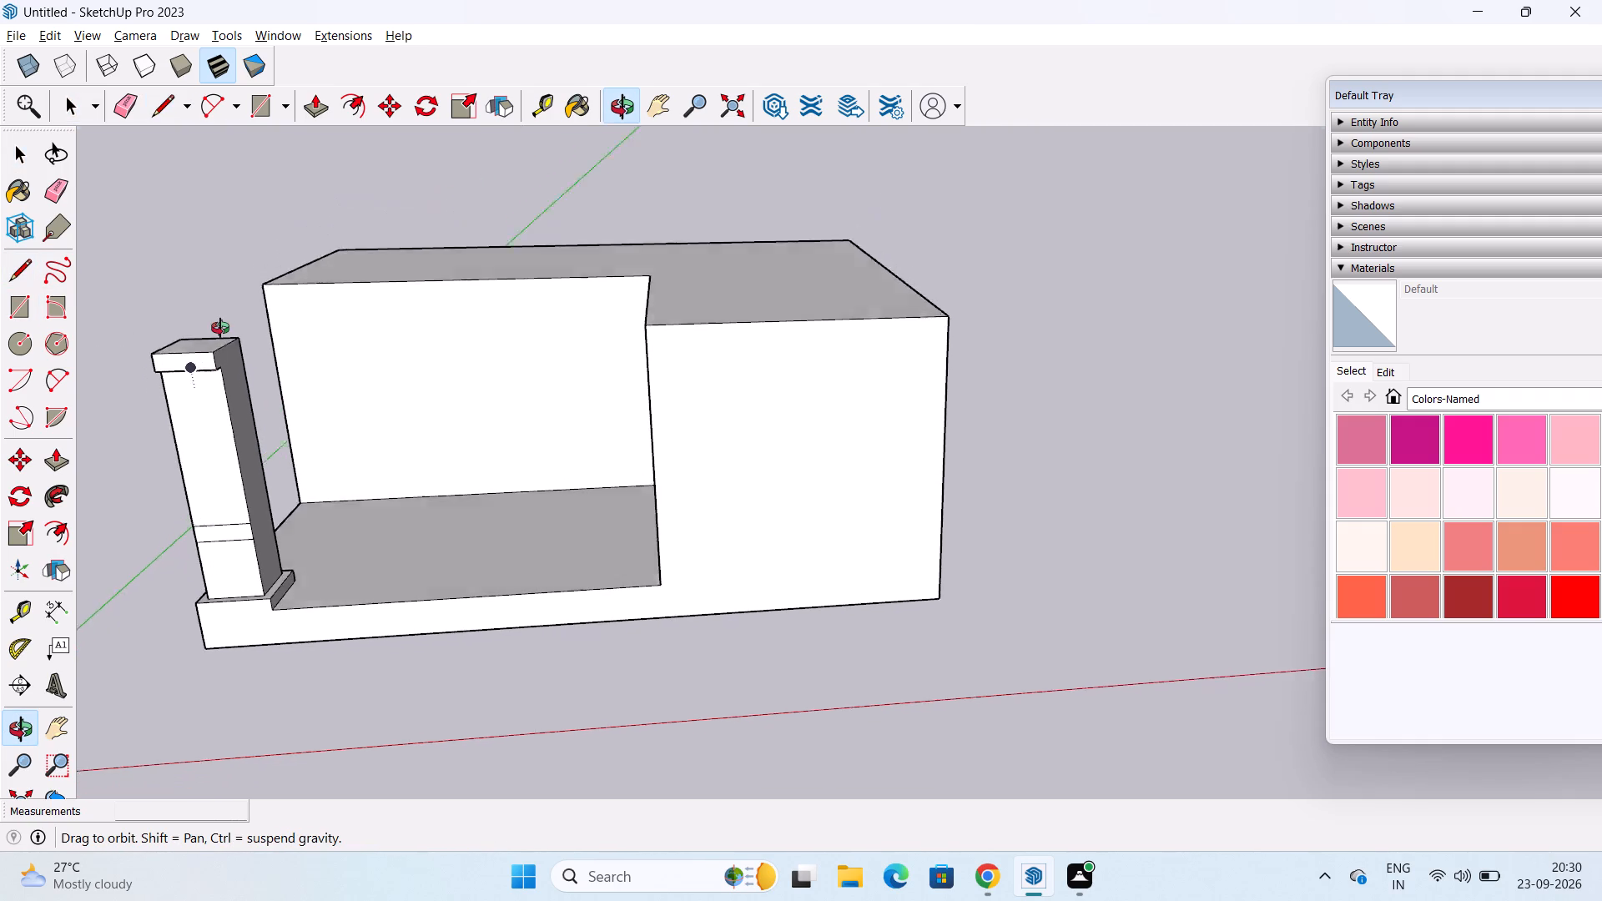
{"action": "middle_click_drag", "start_coordinate": [220, 328], "coordinate": [234, 289]}
{"action": "left_click", "coordinate": [213, 332]}
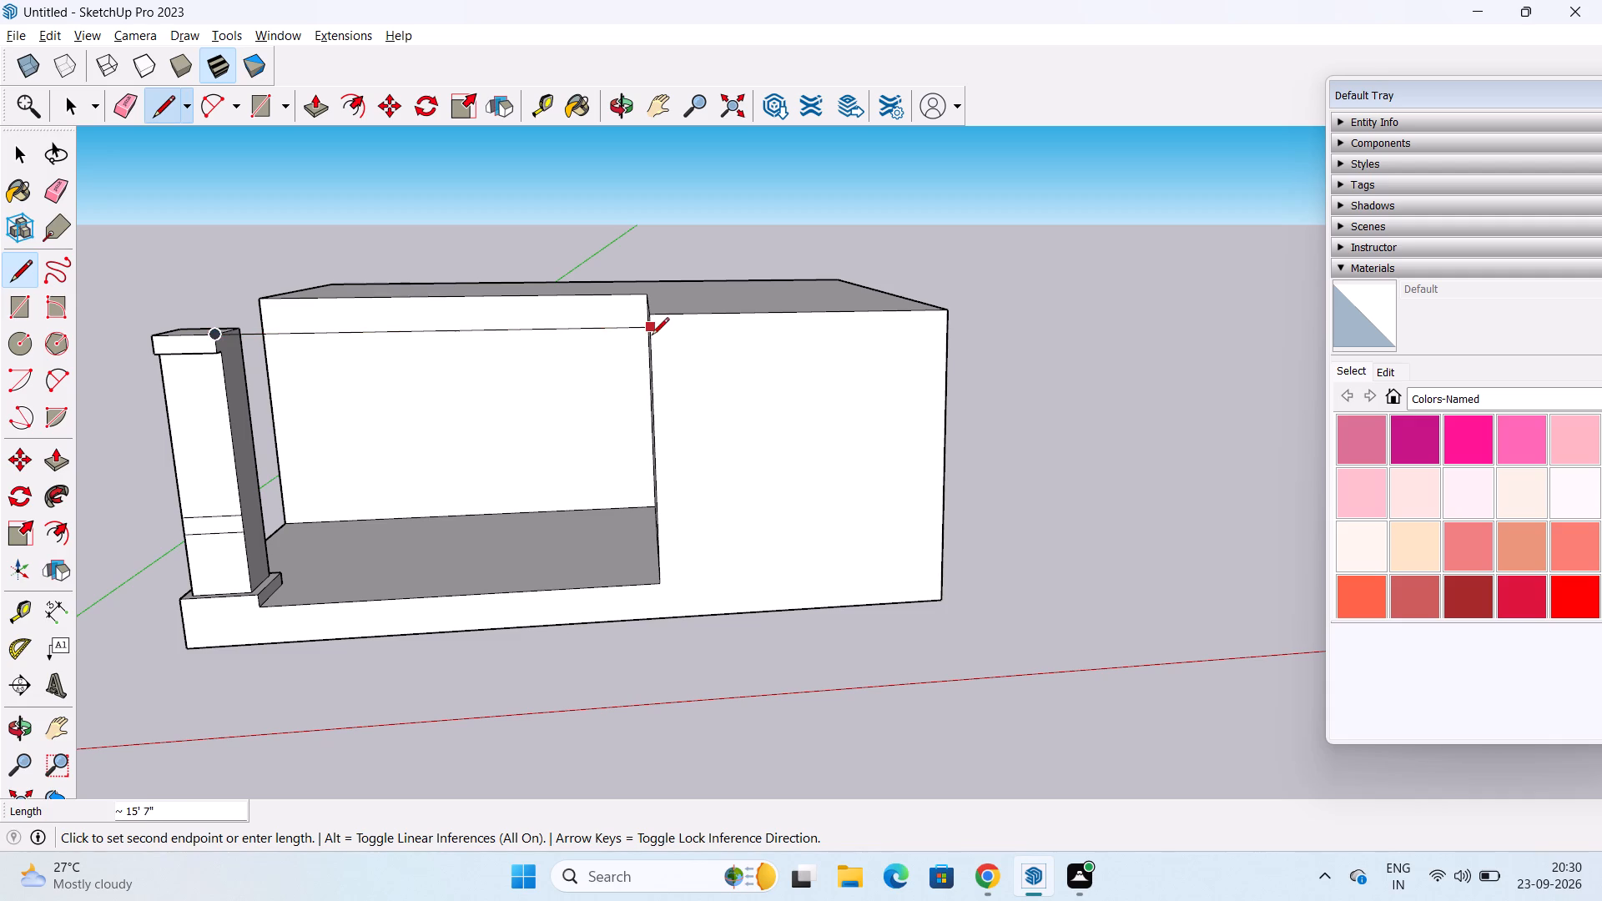
{"action": "middle_click_drag", "start_coordinate": [635, 331], "coordinate": [755, 317]}
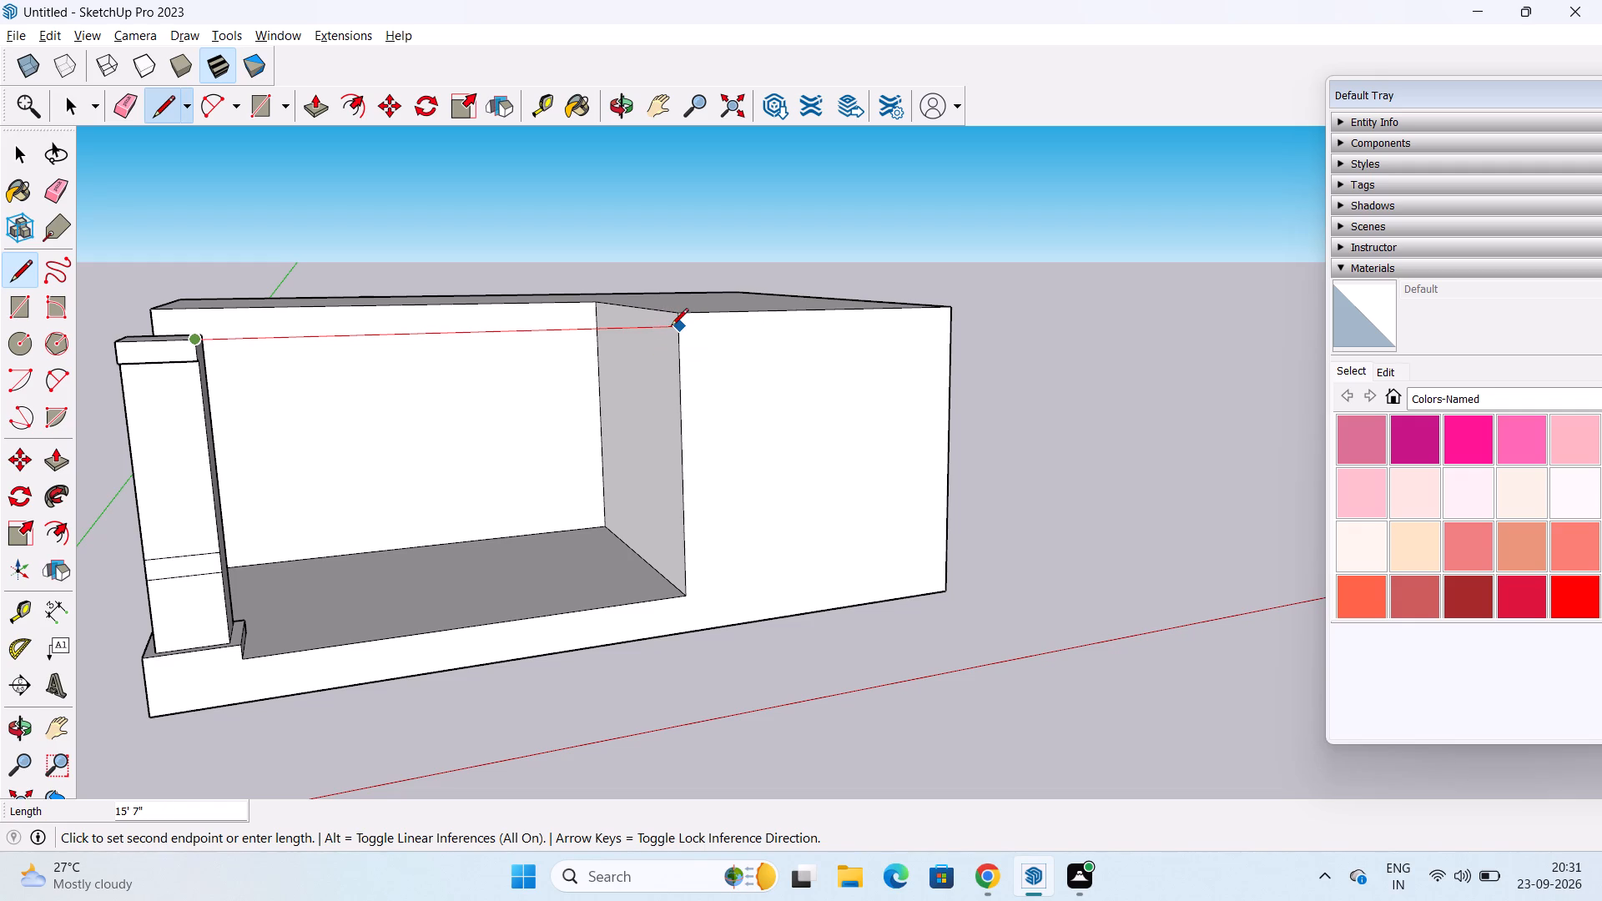
{"action": "left_click", "coordinate": [680, 328]}
{"action": "middle_click_drag", "start_coordinate": [609, 370], "coordinate": [499, 724]}
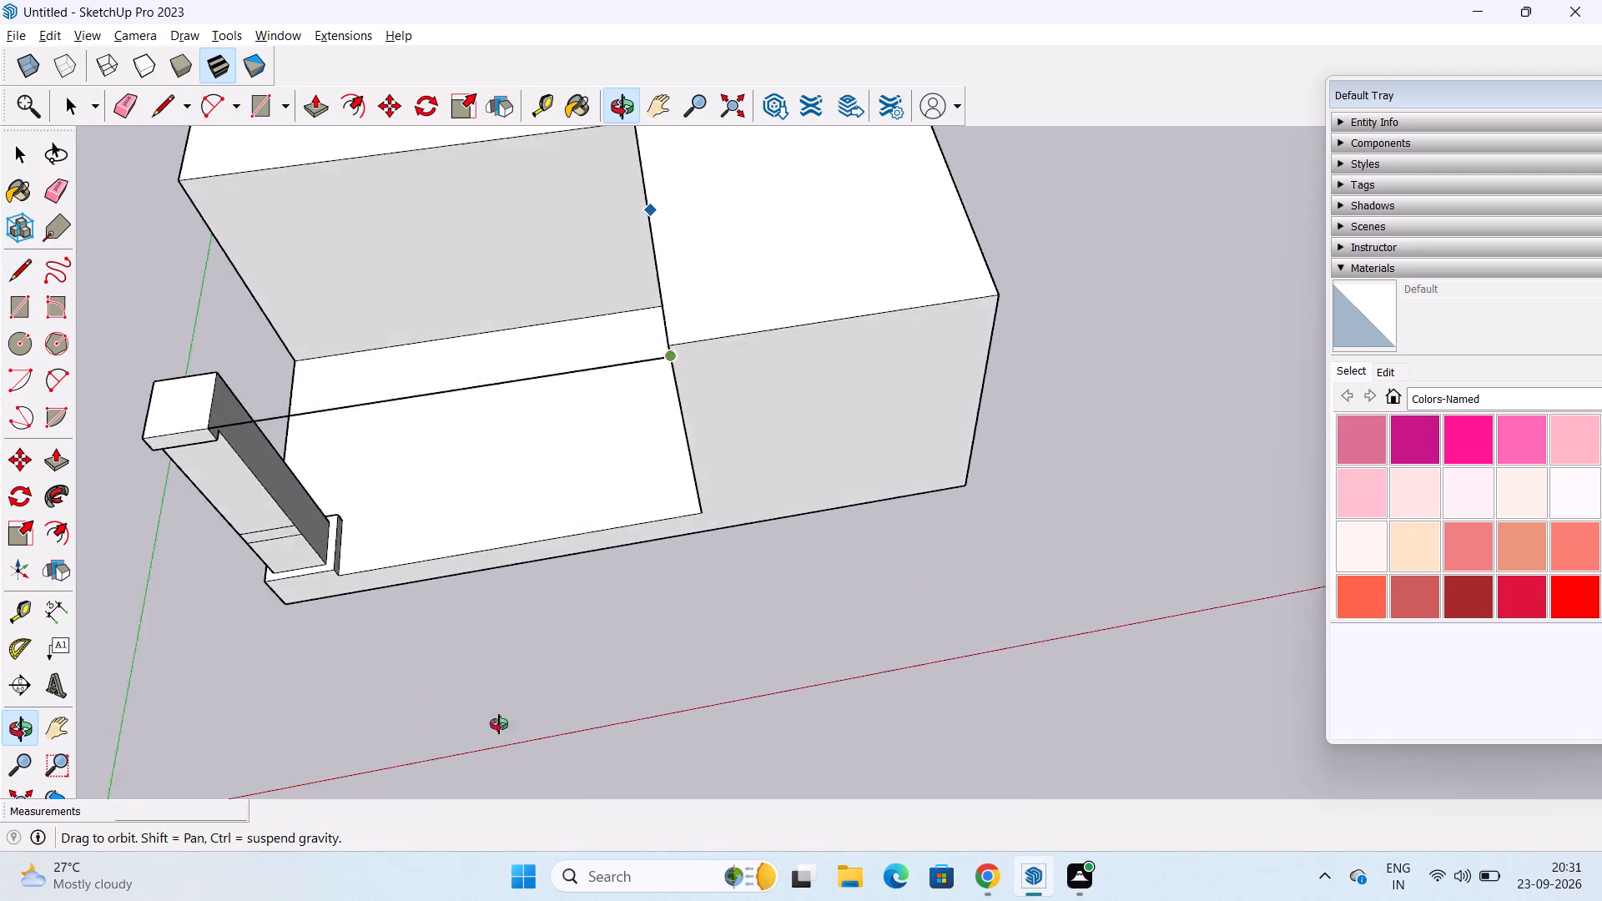
{"action": "middle_click_drag", "start_coordinate": [499, 724], "coordinate": [501, 802]}
{"action": "middle_click_drag", "start_coordinate": [571, 446], "coordinate": [589, 643]}
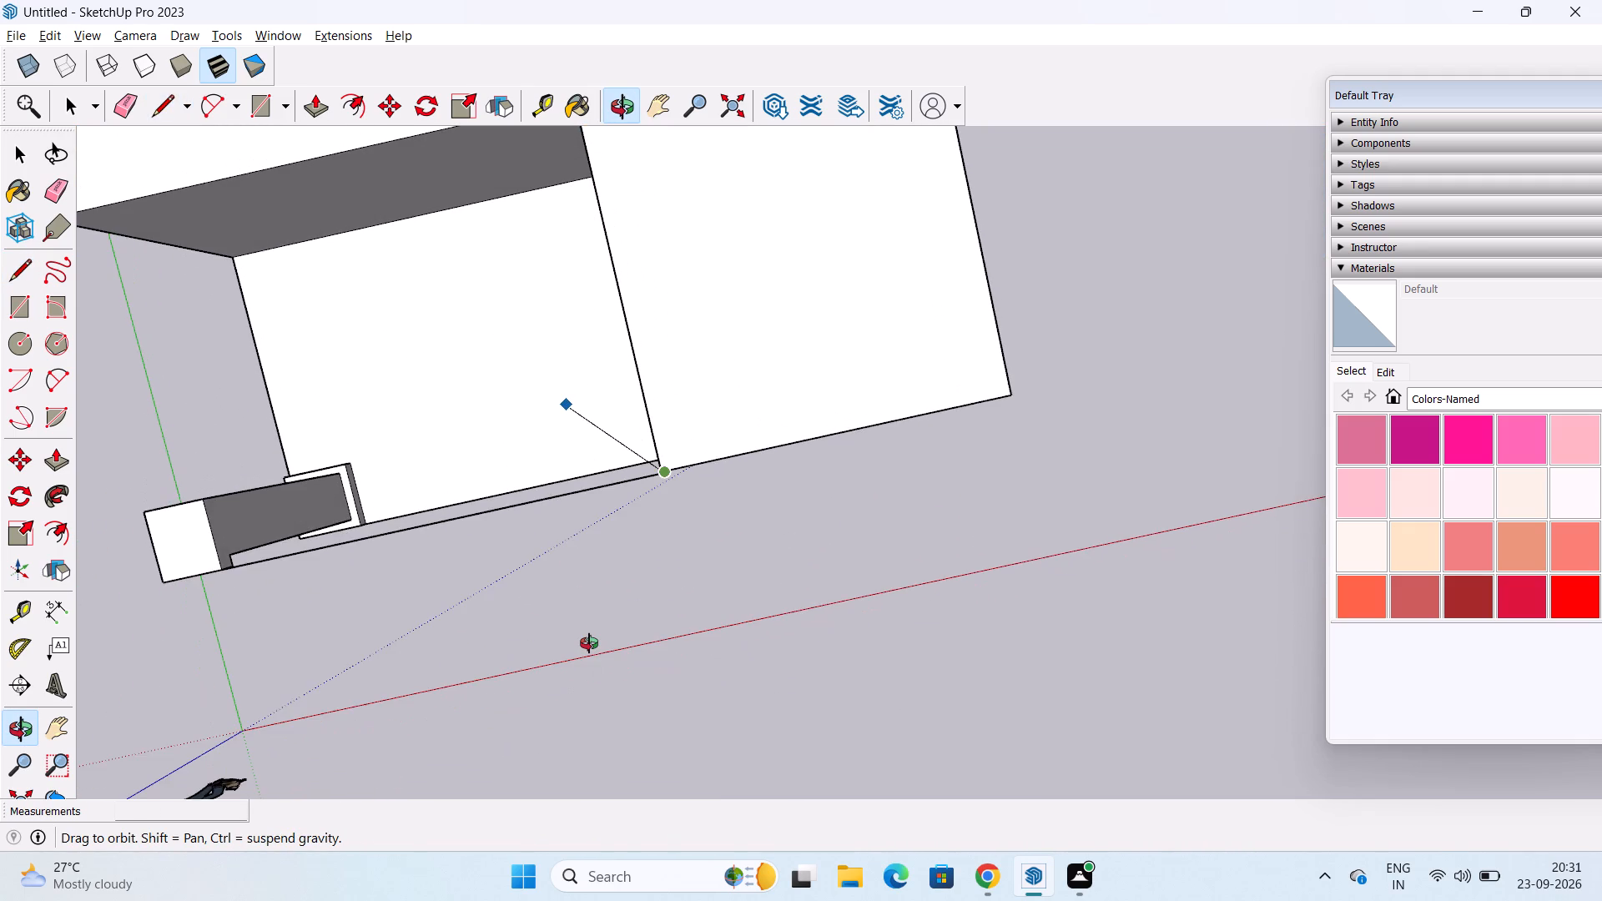
{"action": "middle_click_drag", "start_coordinate": [589, 643], "coordinate": [632, 307]}
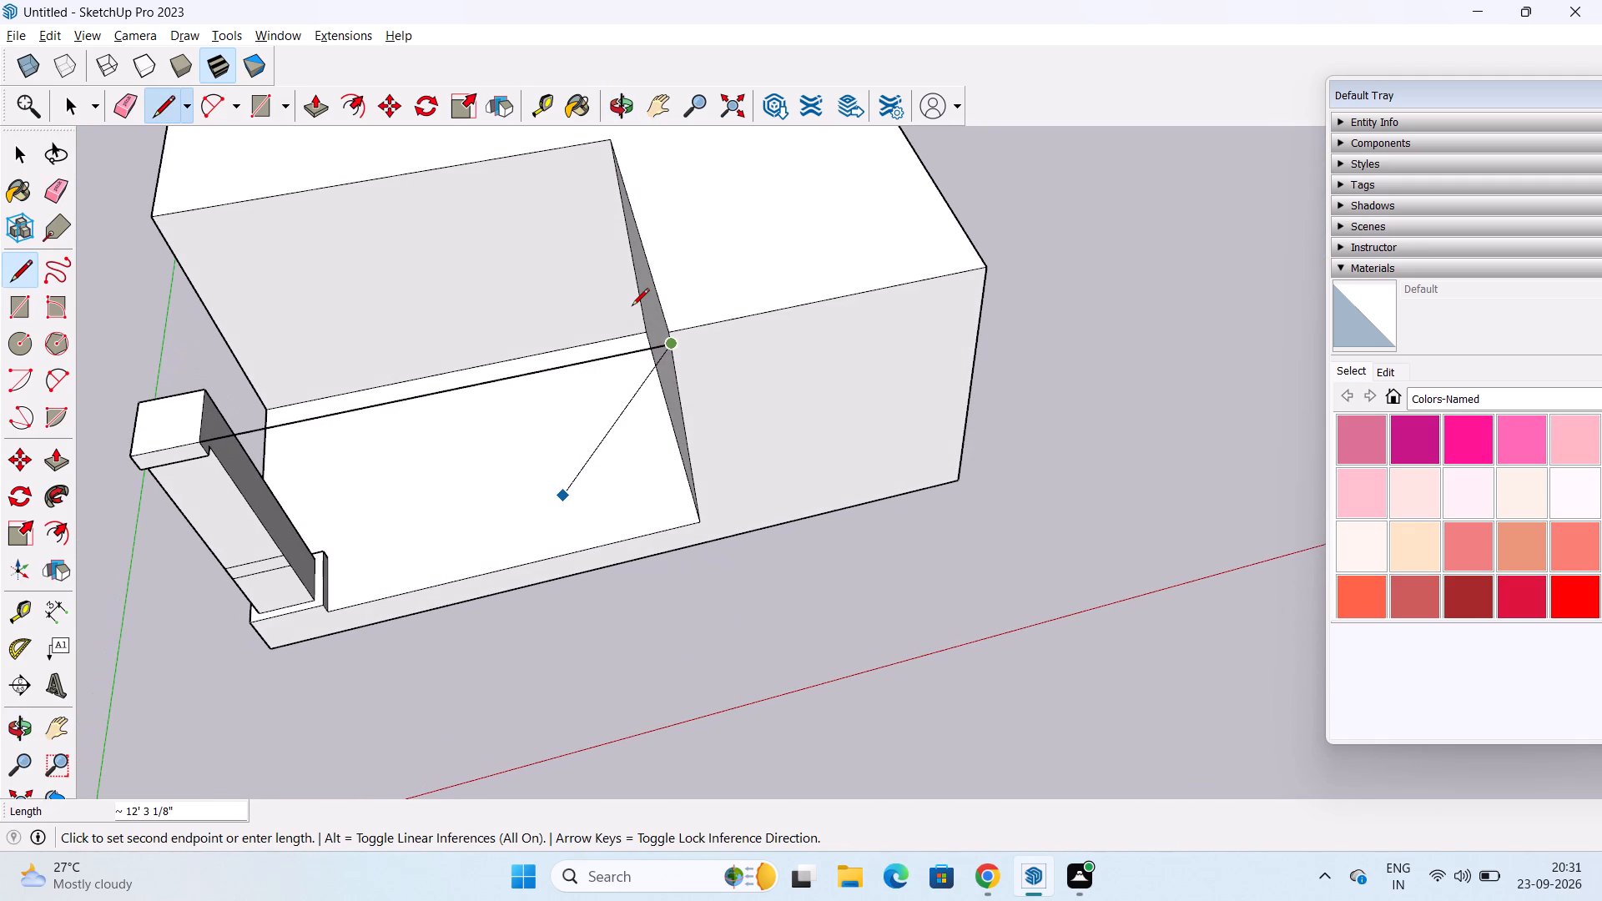
{"action": "key", "text": "space"}
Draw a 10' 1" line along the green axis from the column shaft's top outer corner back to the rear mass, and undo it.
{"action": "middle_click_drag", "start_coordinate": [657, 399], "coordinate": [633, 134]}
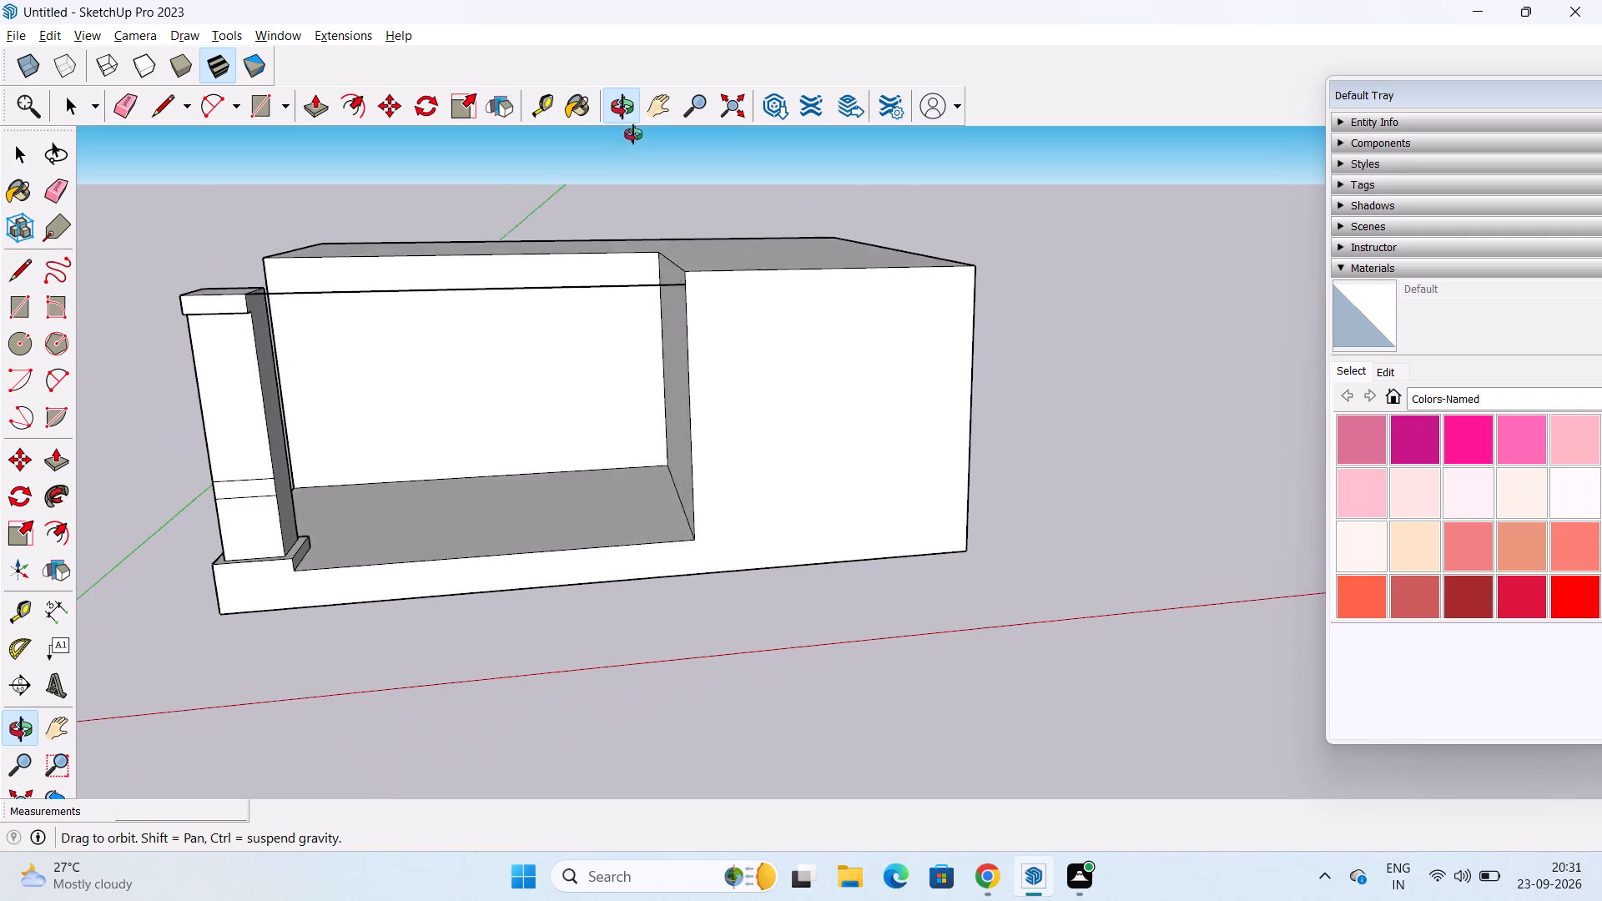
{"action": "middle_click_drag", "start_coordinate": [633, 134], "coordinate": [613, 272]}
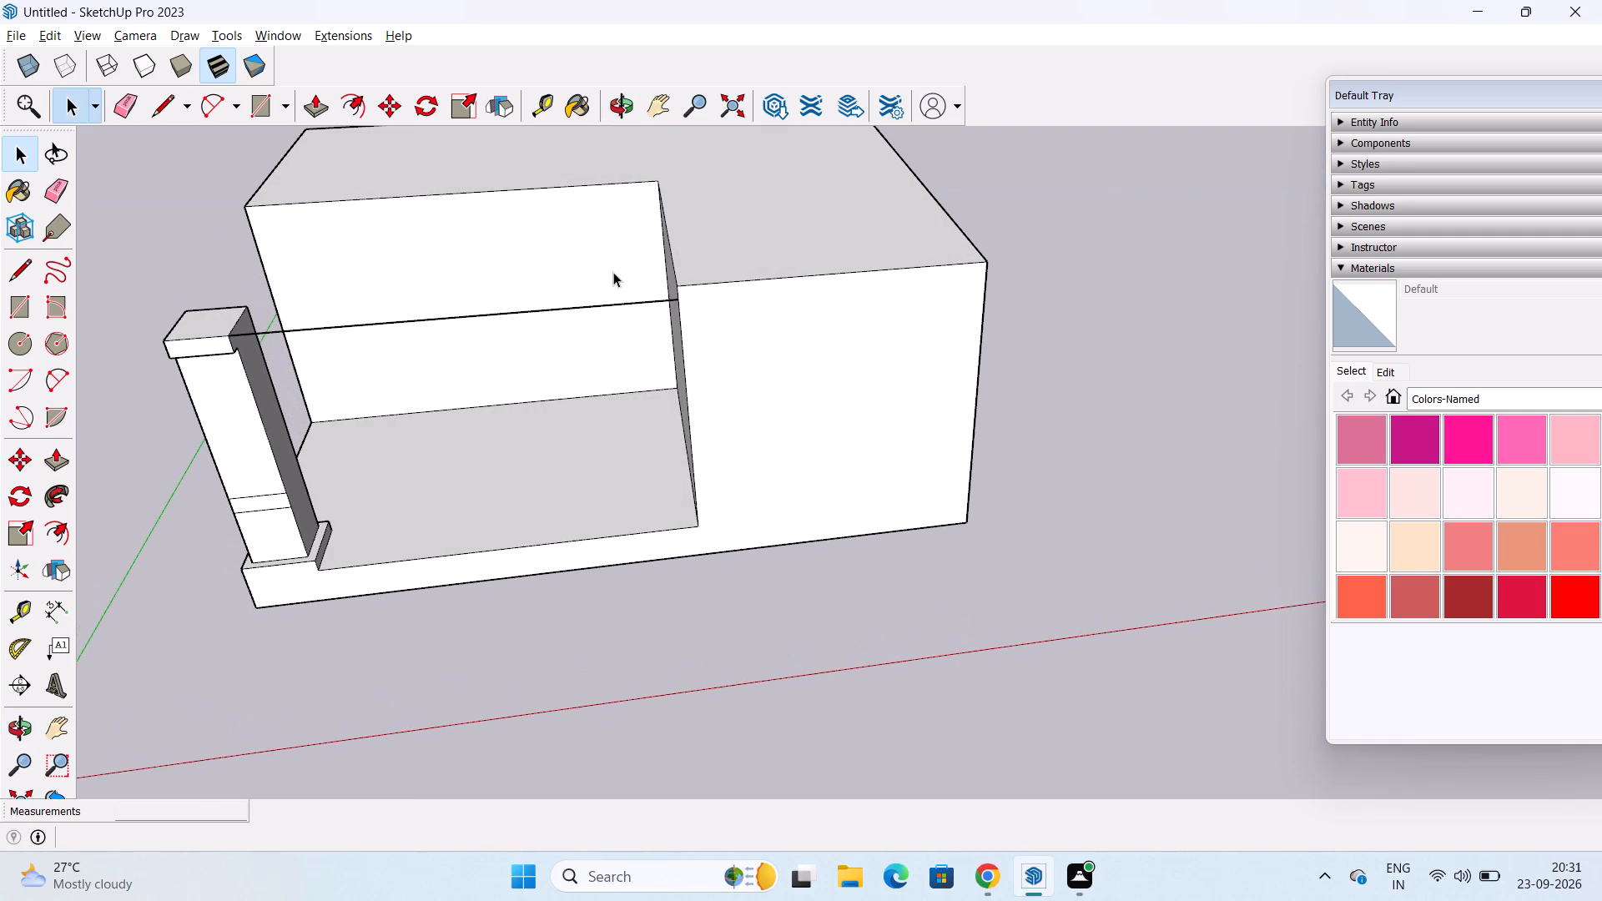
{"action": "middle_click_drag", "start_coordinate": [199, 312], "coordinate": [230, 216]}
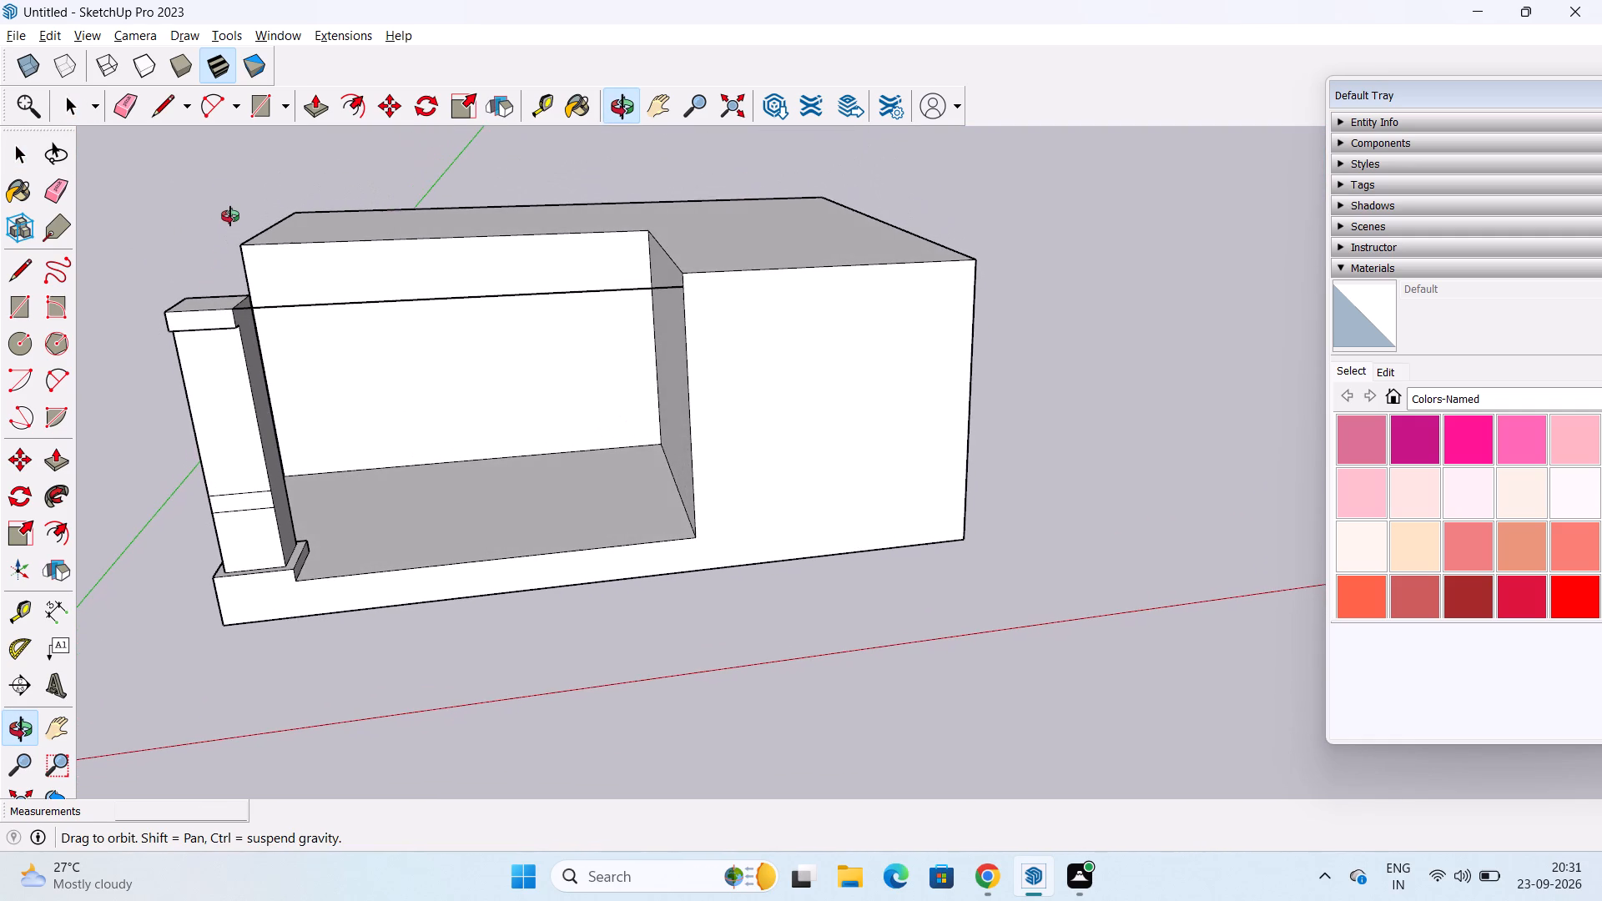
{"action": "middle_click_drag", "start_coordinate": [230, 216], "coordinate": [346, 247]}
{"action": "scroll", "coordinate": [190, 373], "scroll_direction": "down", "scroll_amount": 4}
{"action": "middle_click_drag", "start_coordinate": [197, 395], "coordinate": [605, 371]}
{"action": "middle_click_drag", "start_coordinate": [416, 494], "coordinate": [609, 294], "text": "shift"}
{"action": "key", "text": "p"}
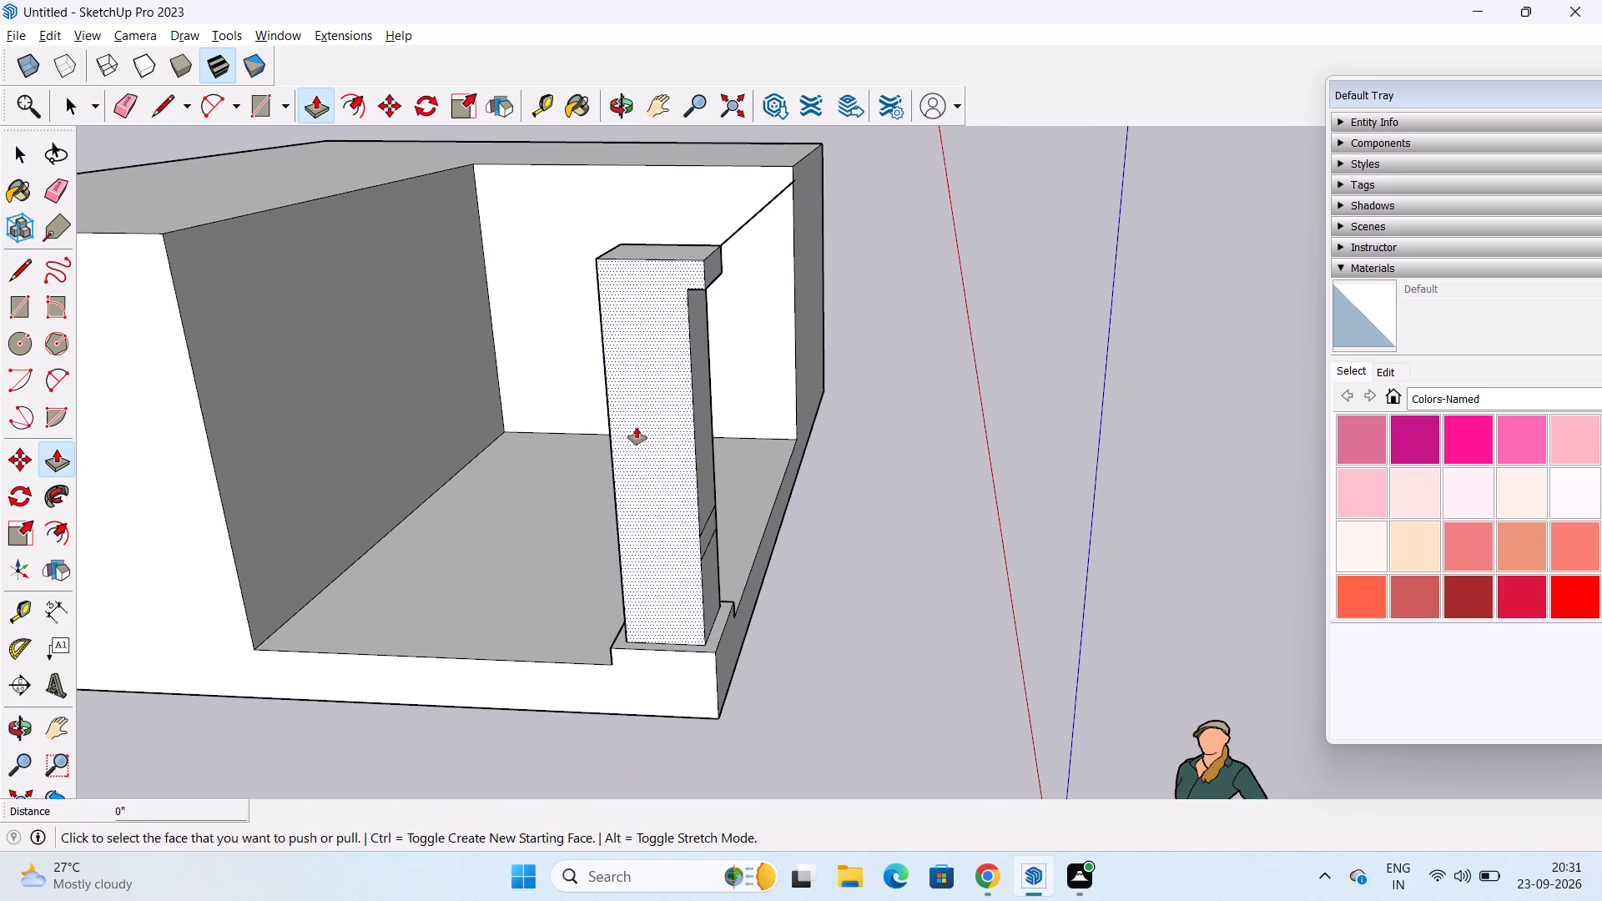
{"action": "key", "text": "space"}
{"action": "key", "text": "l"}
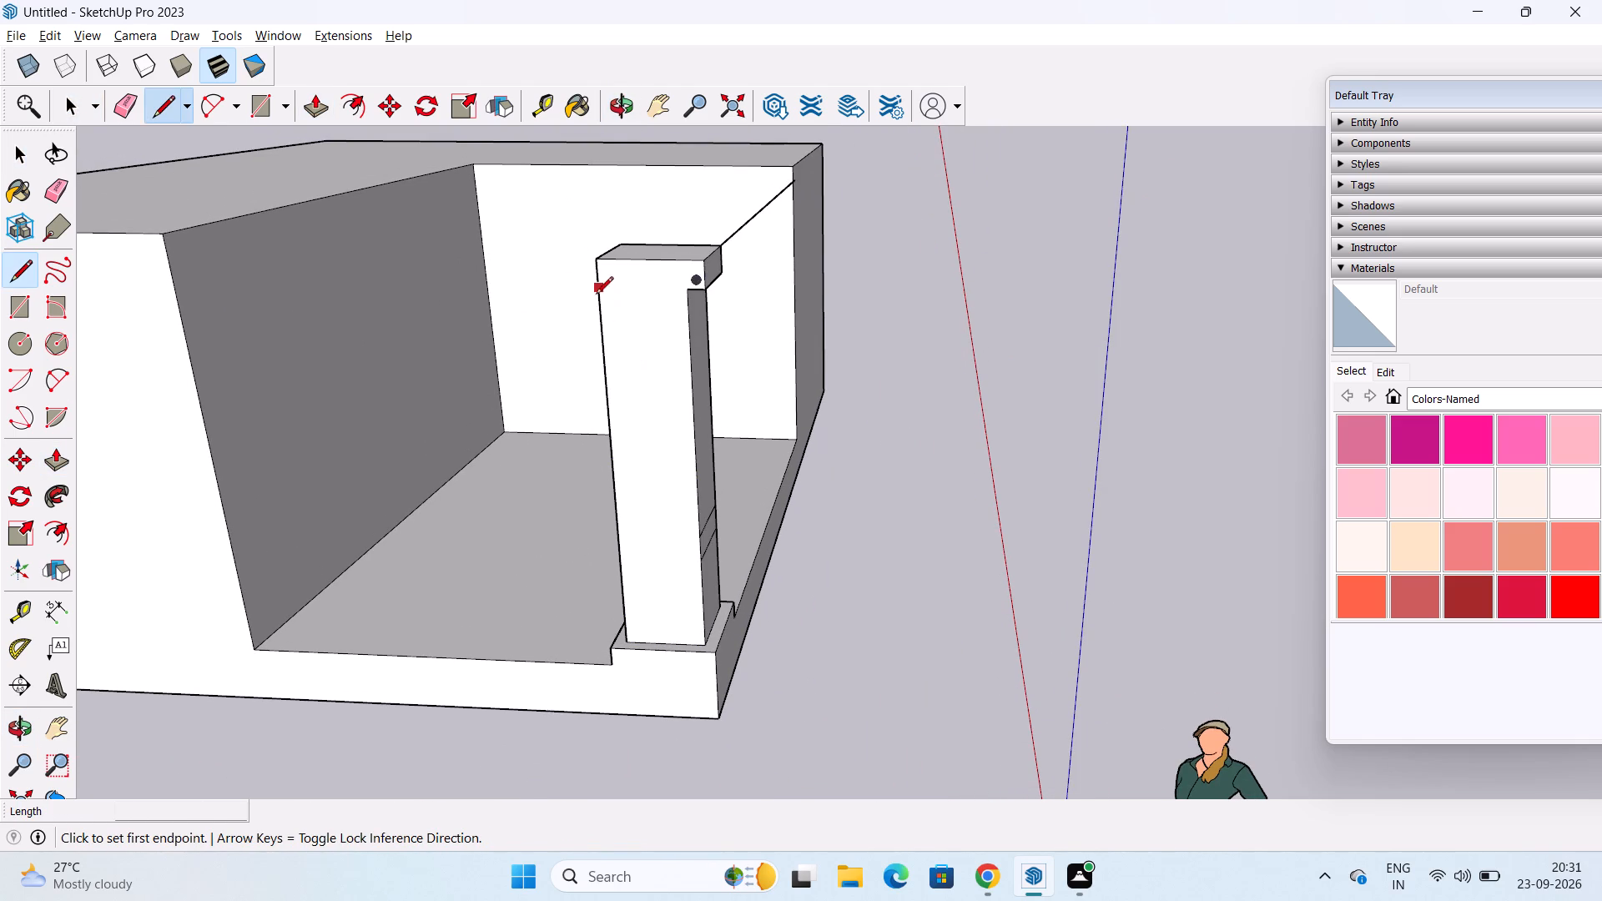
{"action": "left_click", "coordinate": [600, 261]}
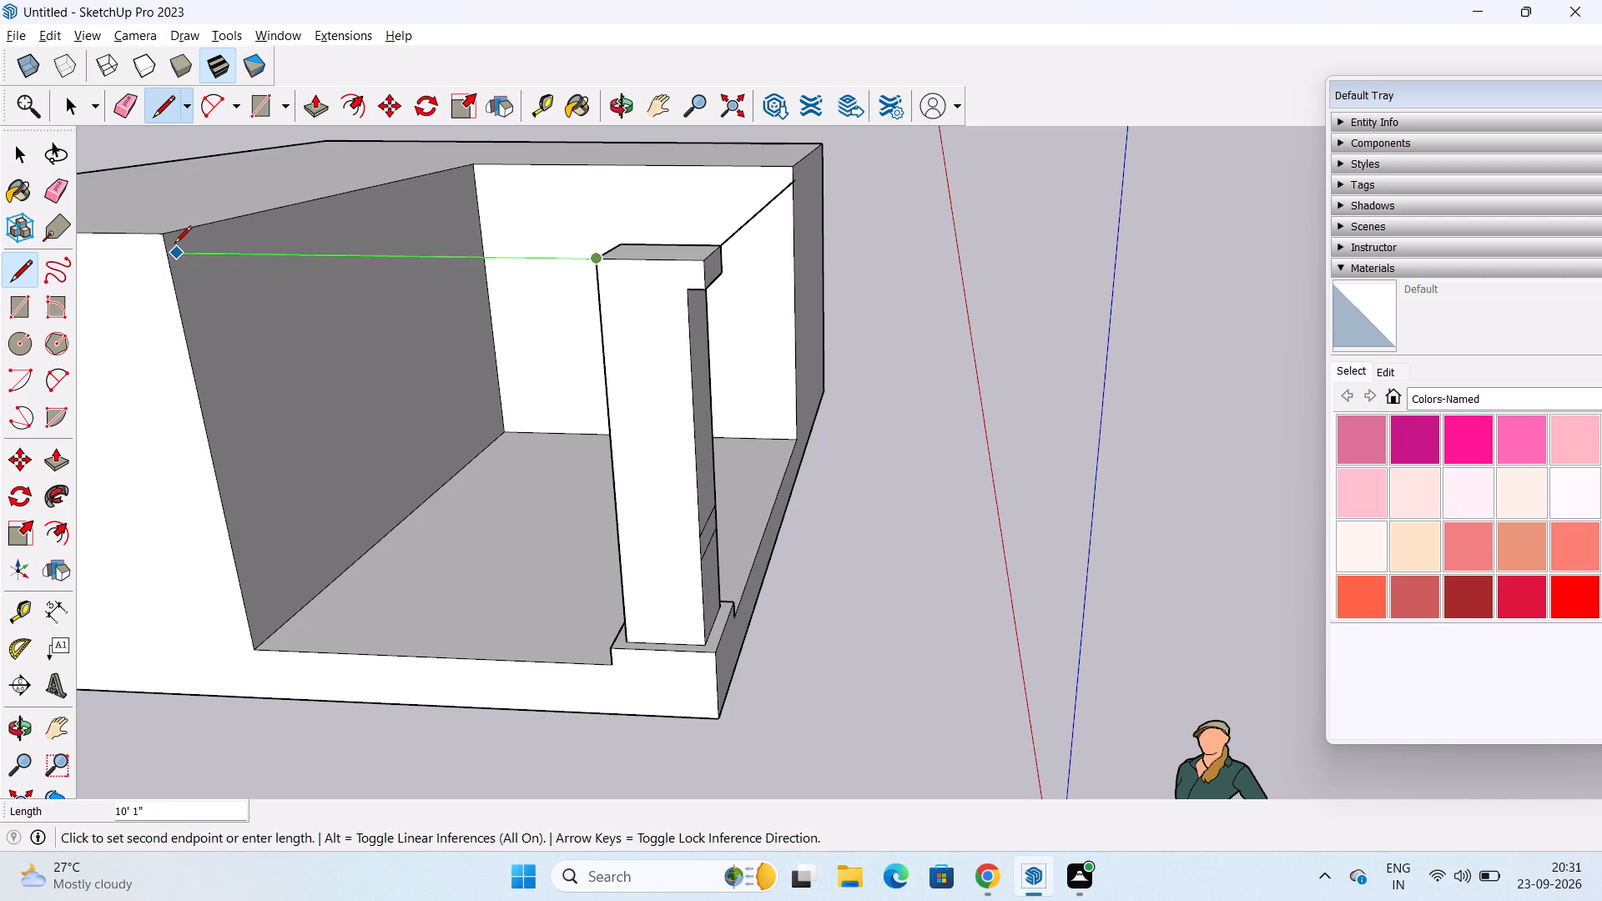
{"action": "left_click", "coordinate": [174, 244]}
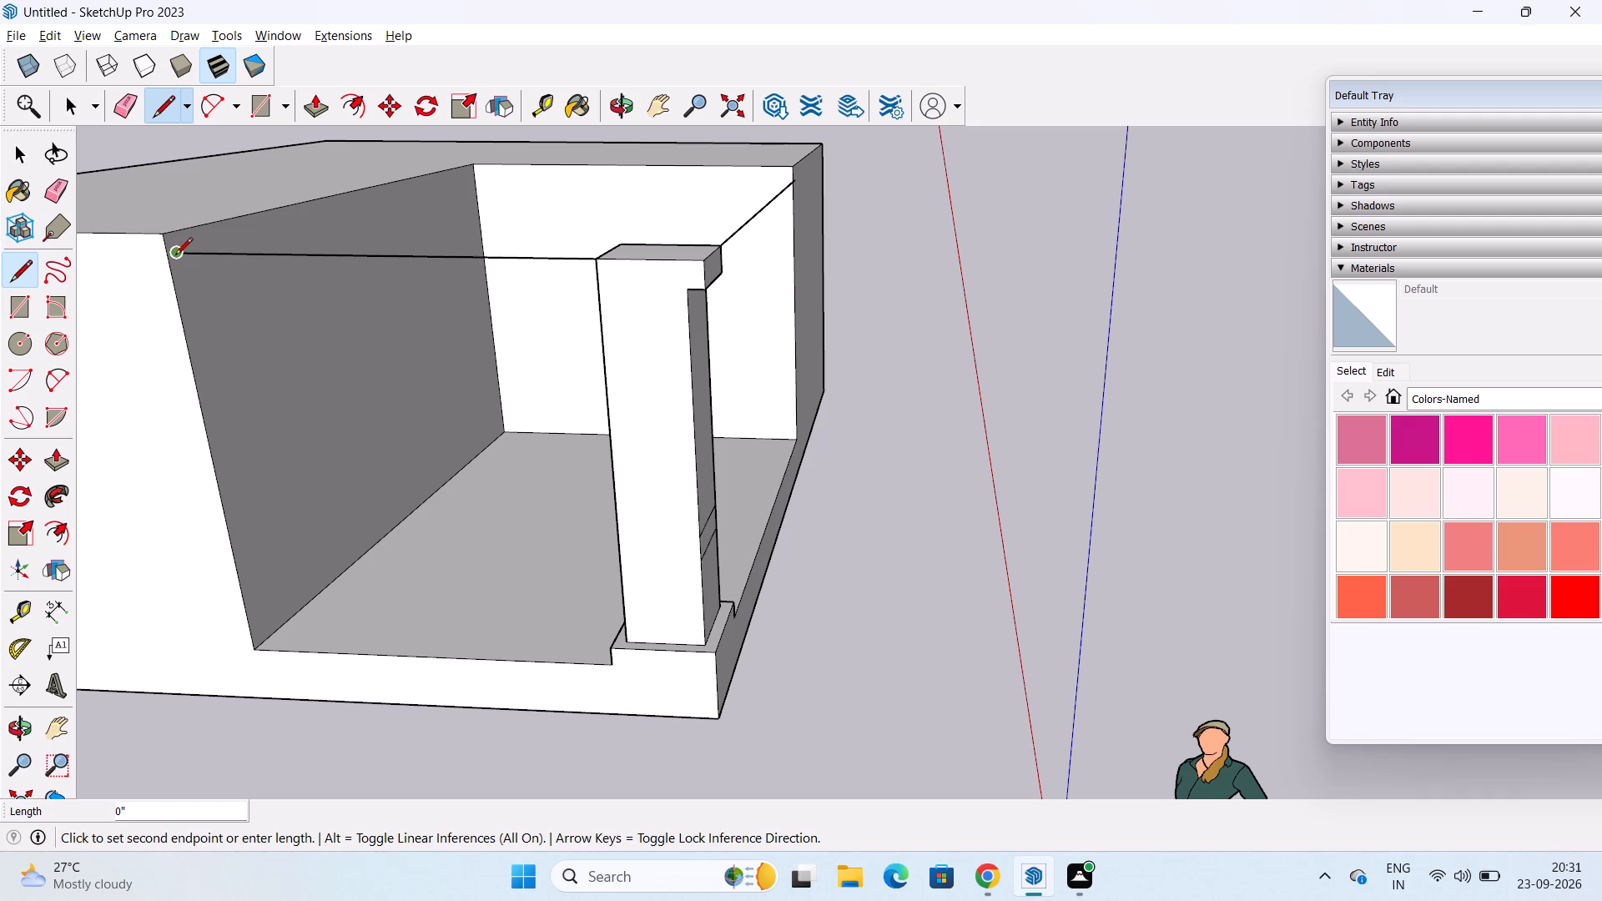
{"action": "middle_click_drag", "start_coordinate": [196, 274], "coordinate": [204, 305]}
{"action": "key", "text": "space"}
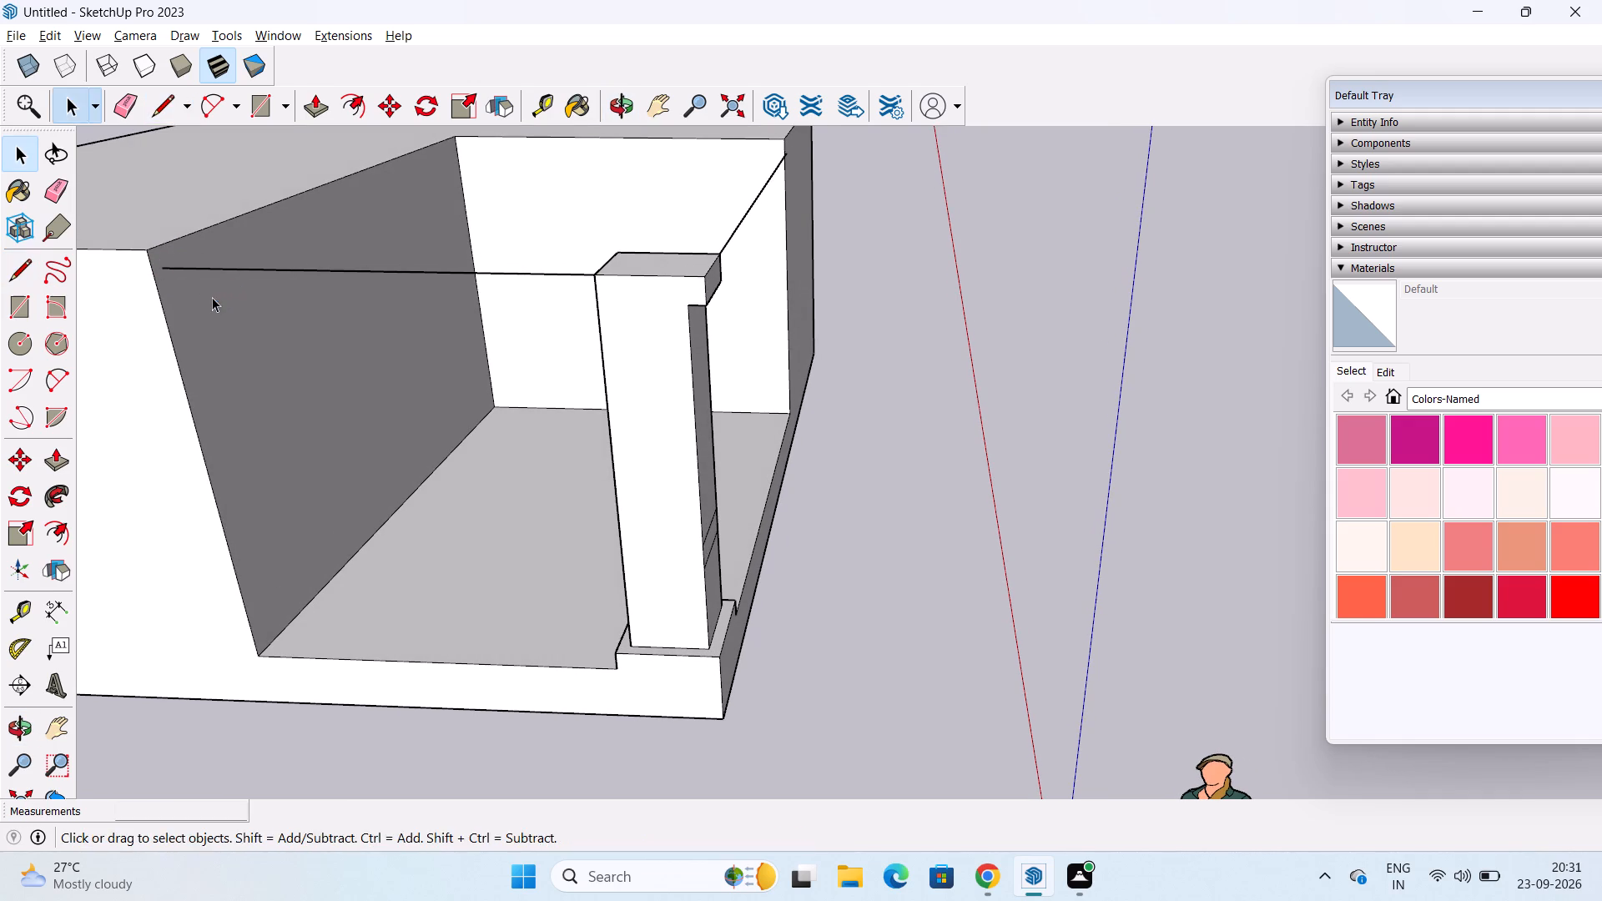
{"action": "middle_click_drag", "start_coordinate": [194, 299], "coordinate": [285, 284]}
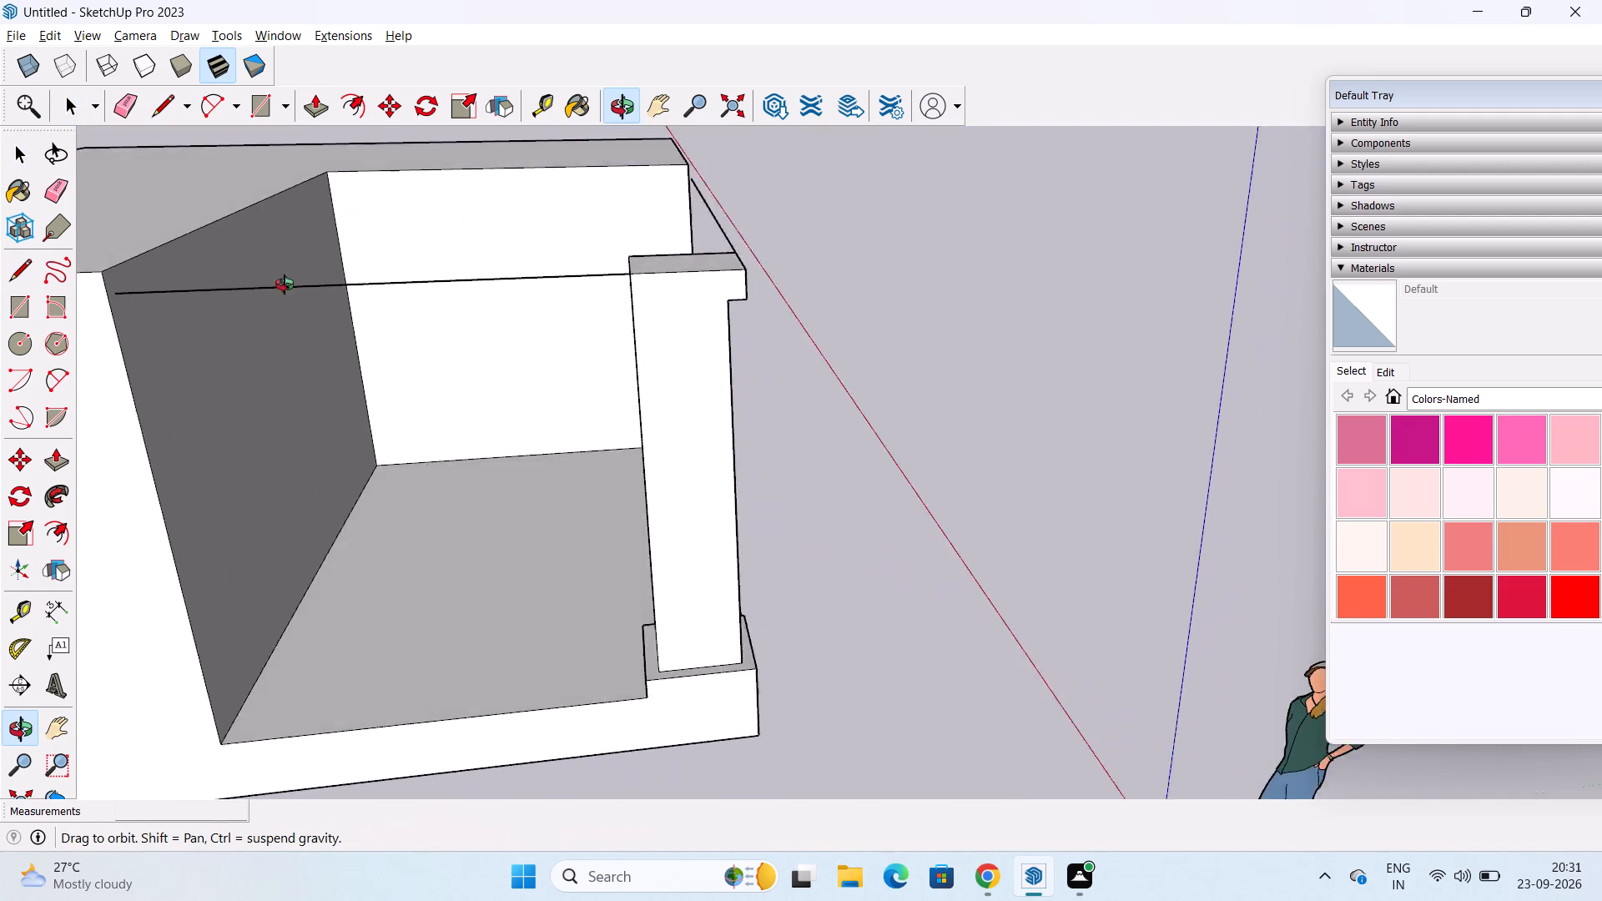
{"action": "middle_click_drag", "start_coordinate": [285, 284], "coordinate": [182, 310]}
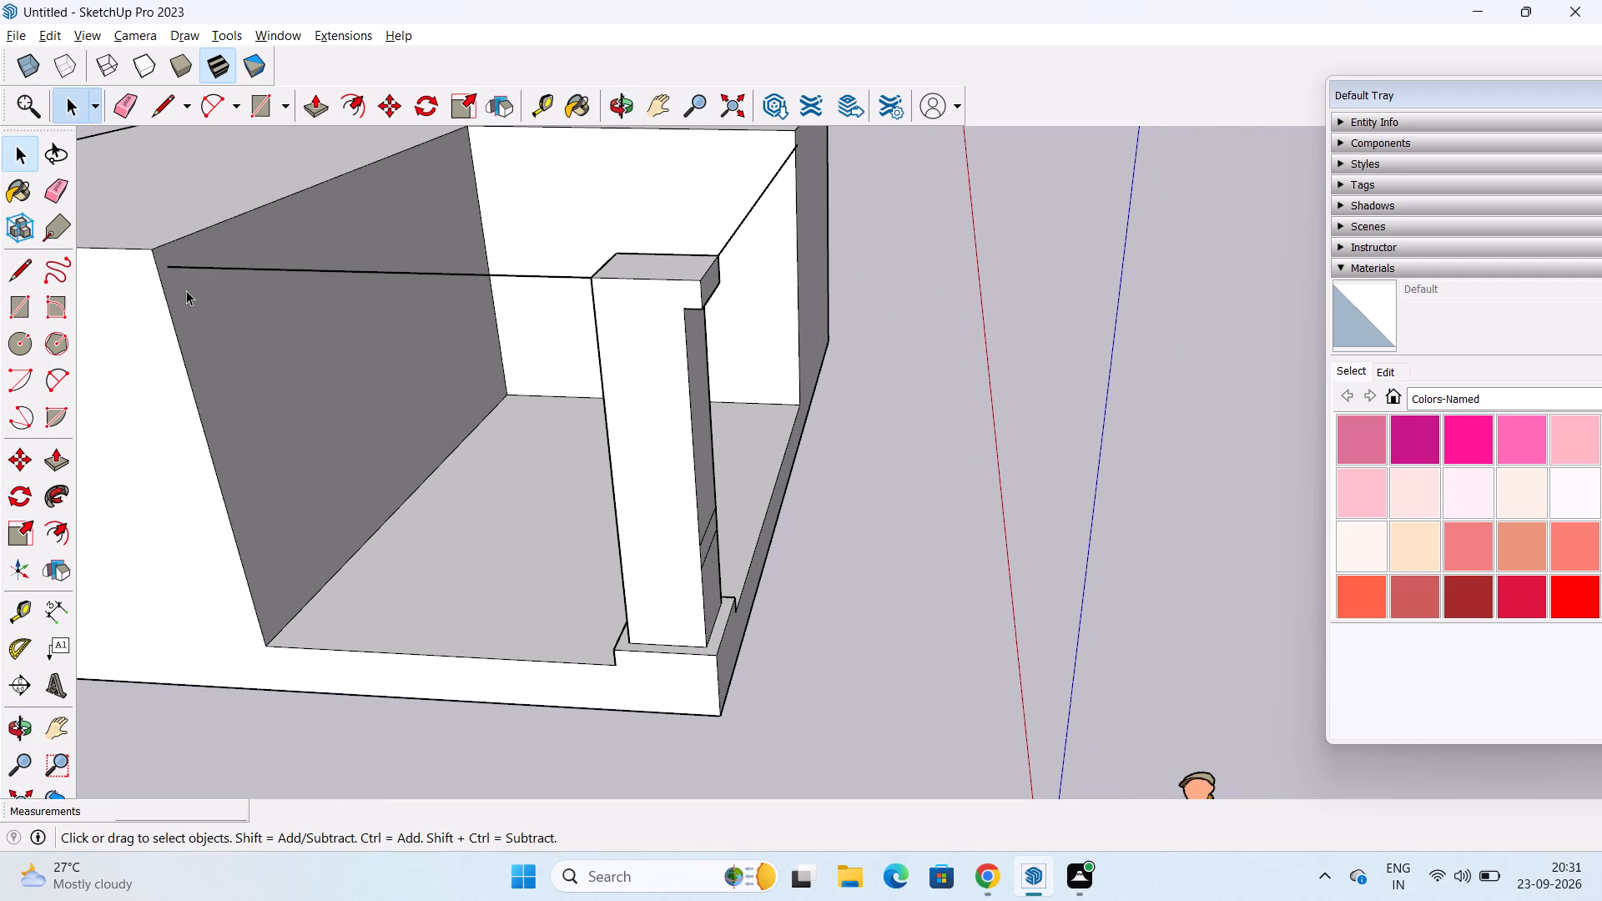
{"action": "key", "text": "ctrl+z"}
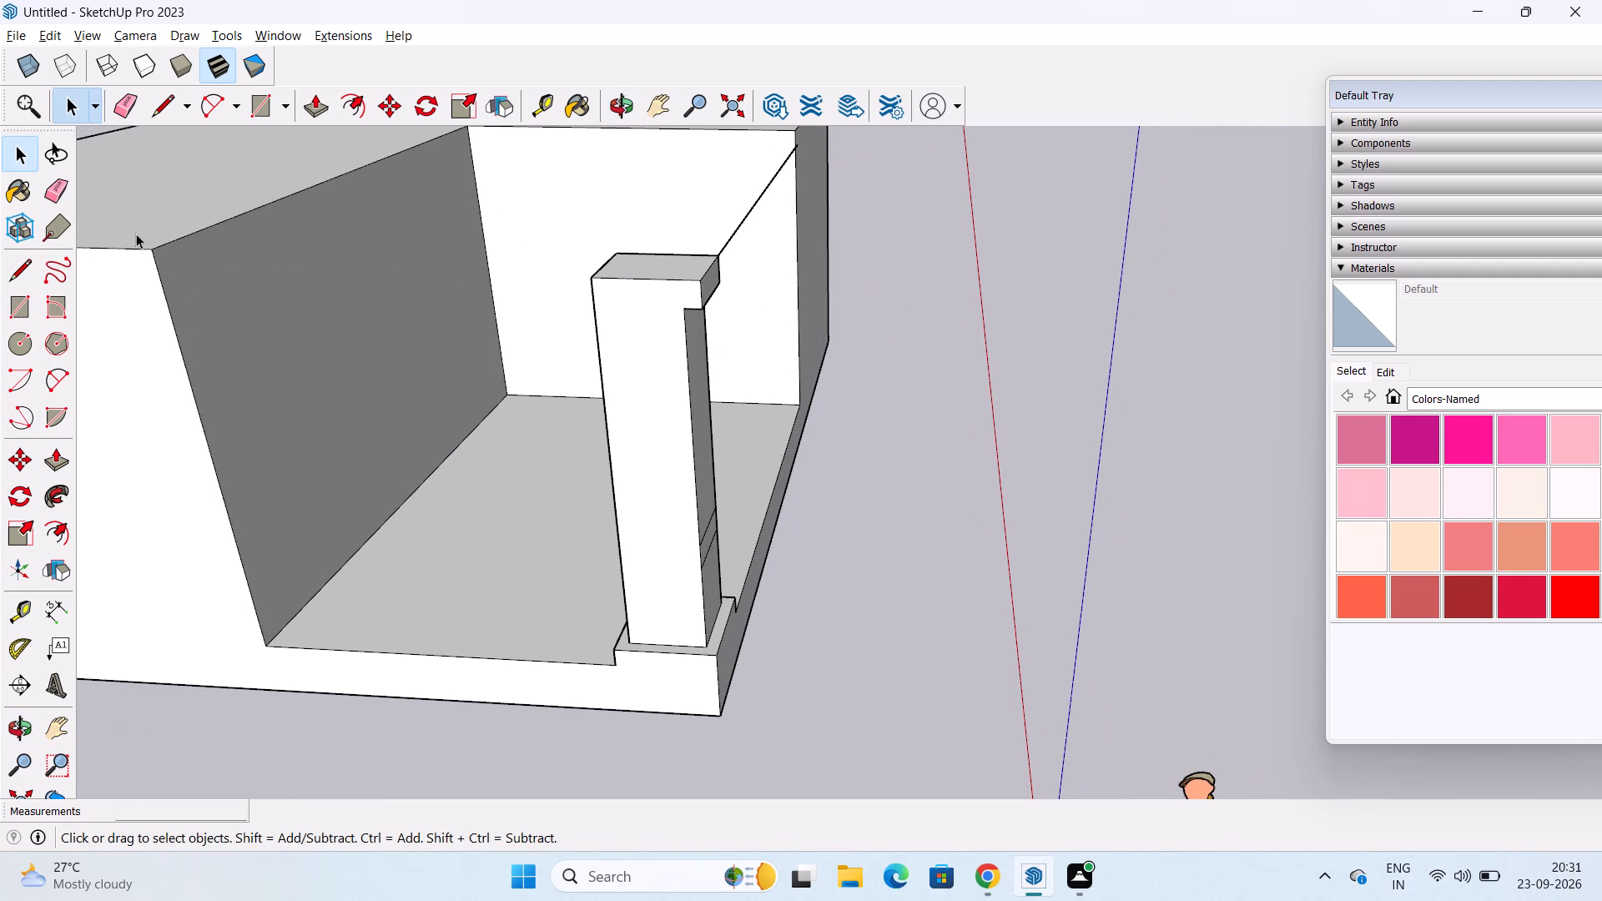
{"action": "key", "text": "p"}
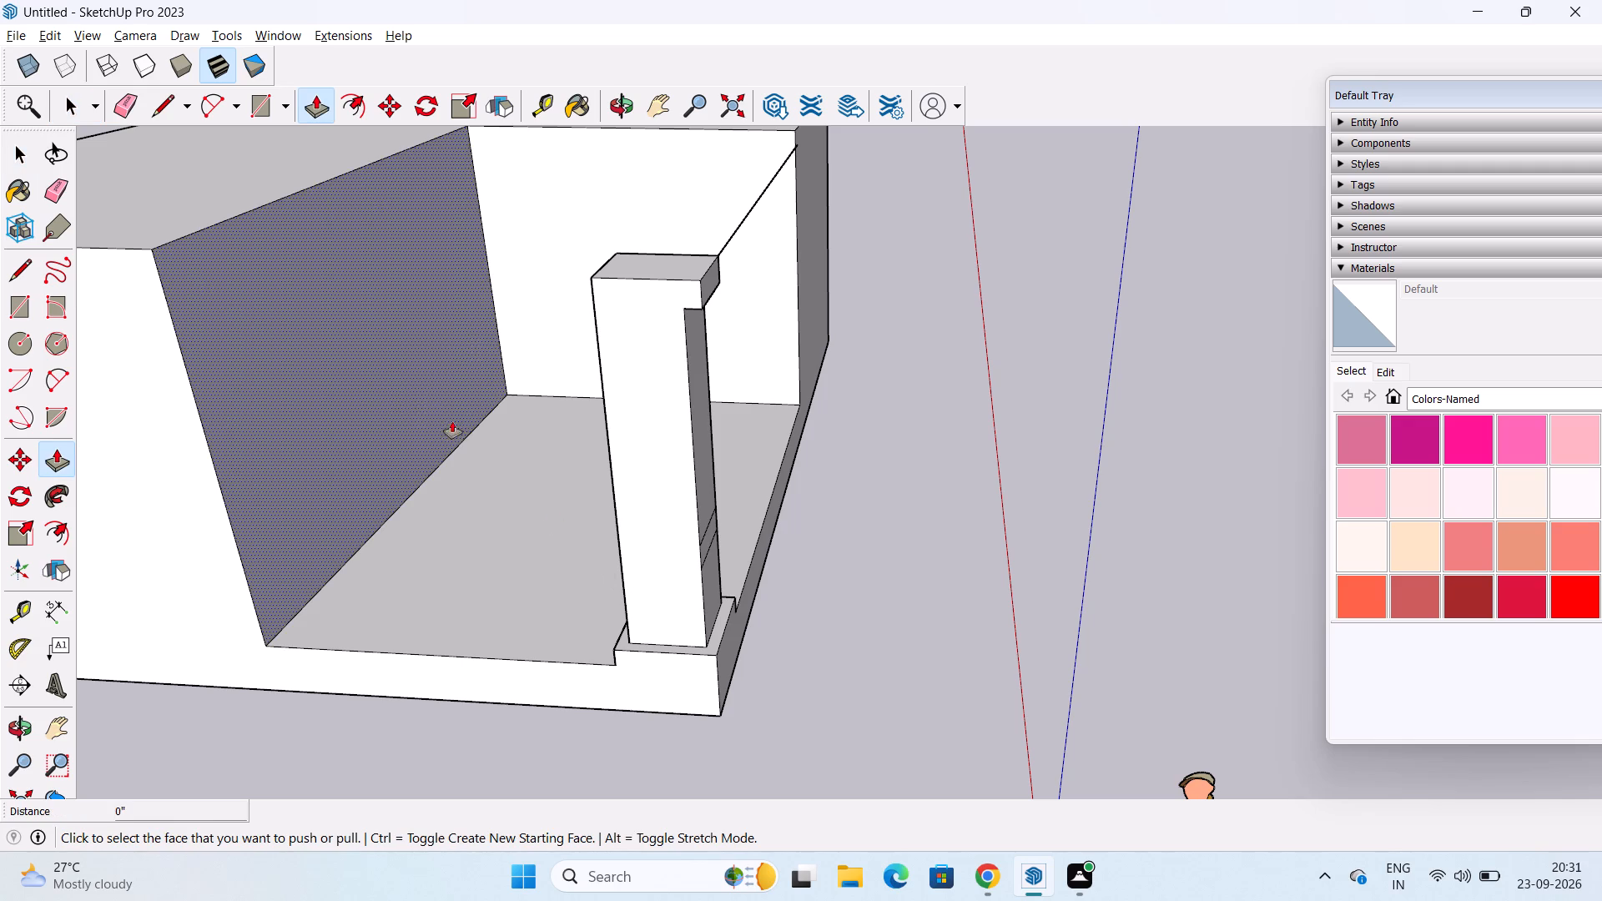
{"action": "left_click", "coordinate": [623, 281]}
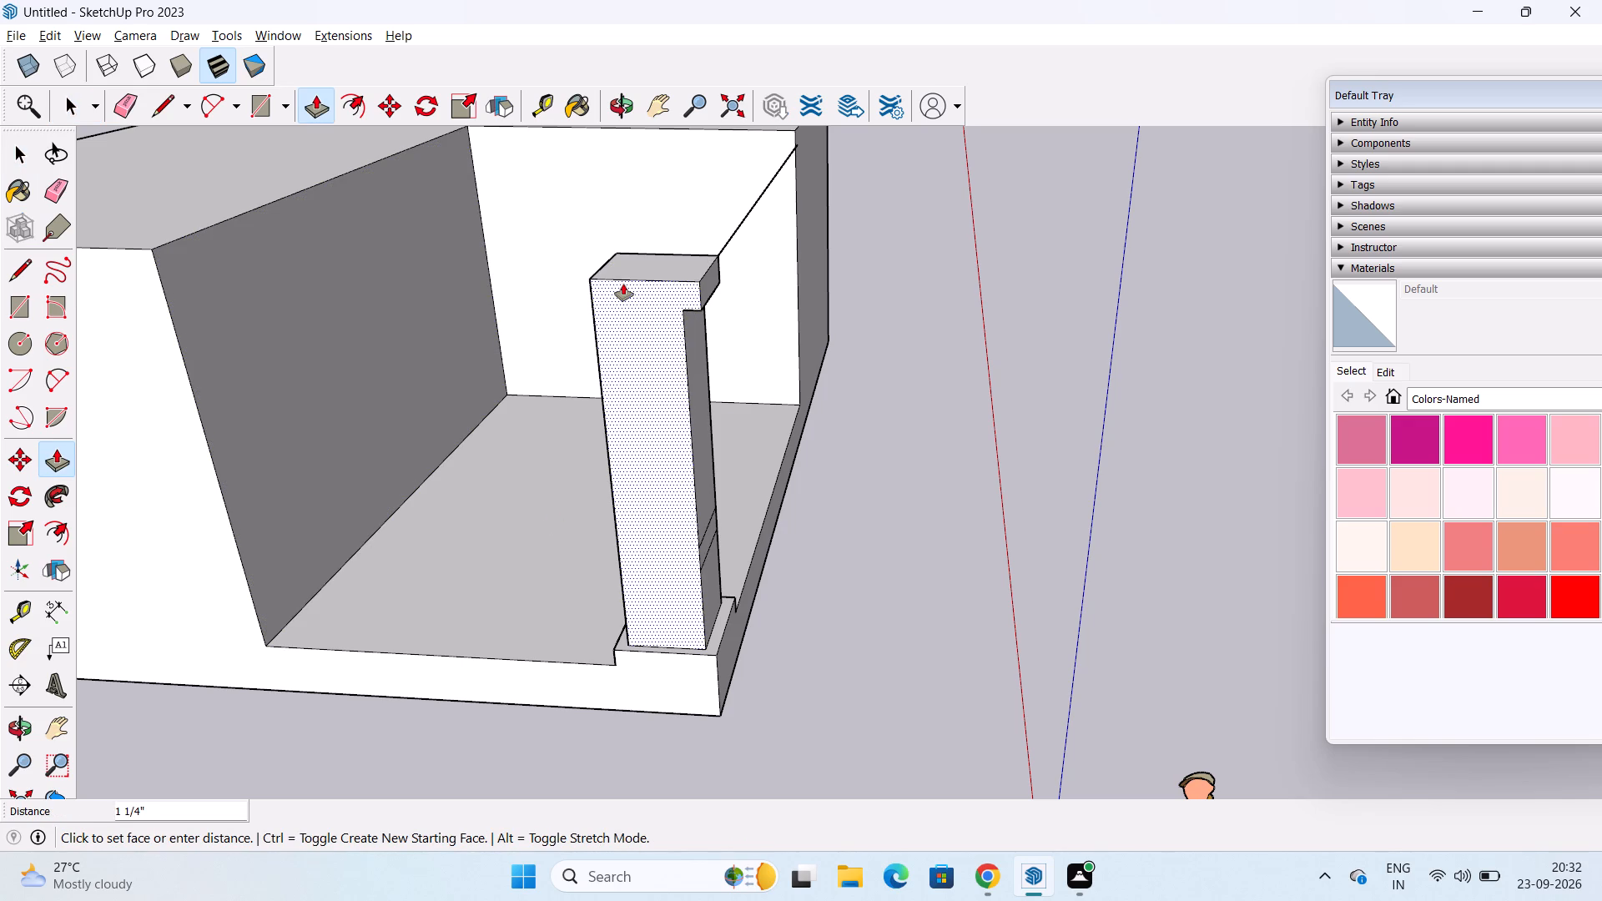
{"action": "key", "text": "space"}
Draw a 2' 1" line across the column's outer side face, level with the underside of the projecting front band.
{"action": "key", "text": "l"}
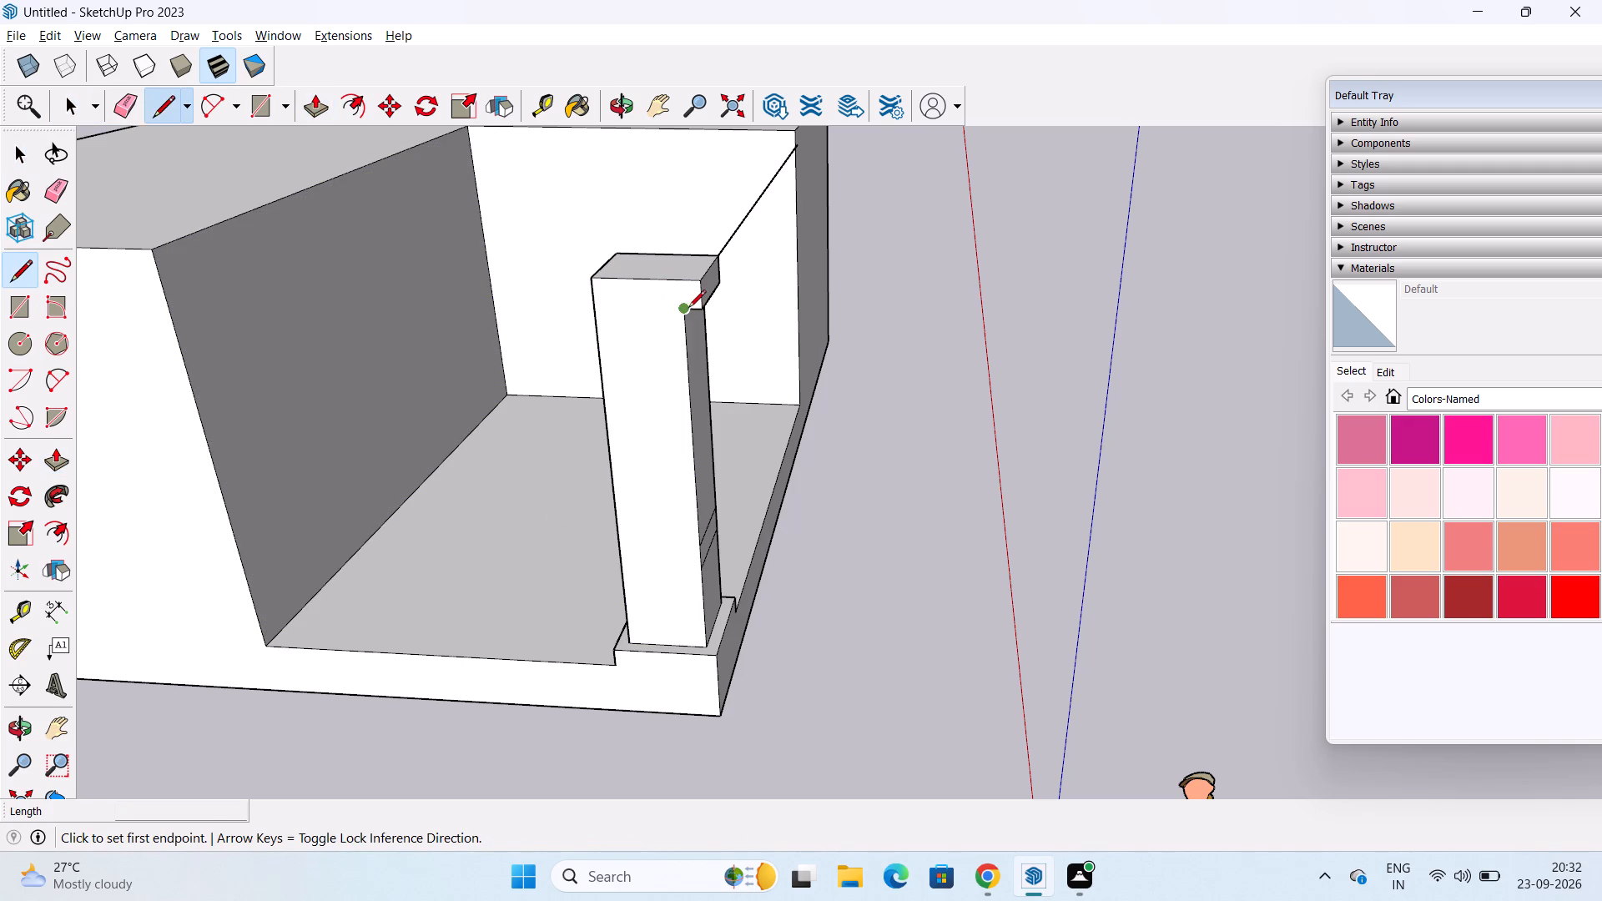
{"action": "left_click", "coordinate": [688, 309]}
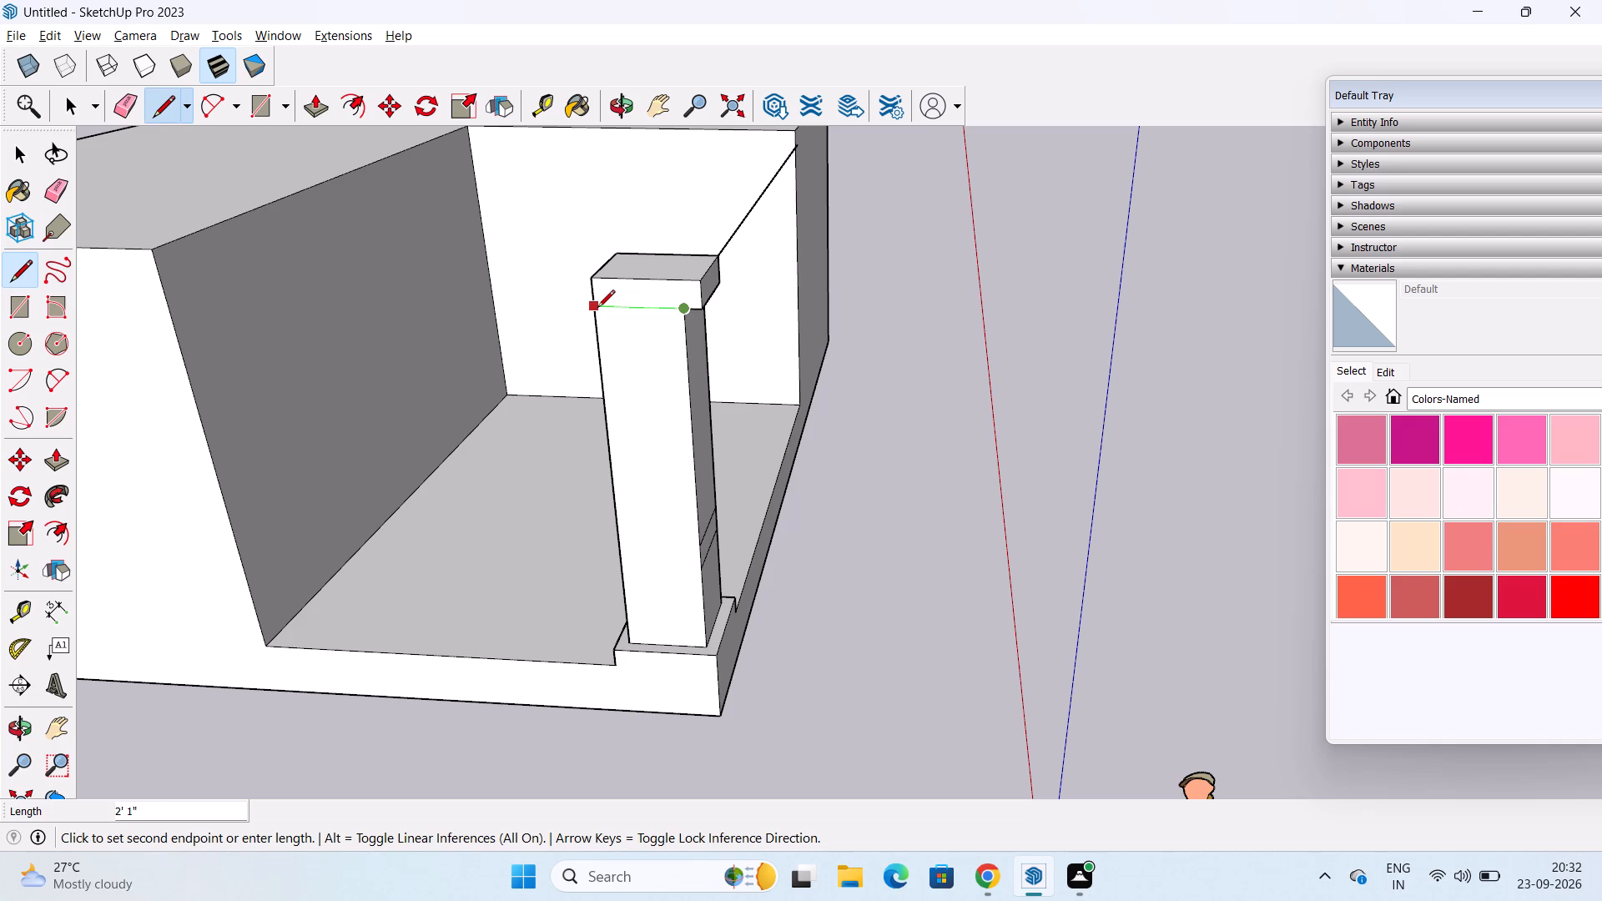
{"action": "left_click", "coordinate": [597, 309]}
{"action": "key", "text": "space"}
Push/Pull the top band on the column's outer side face outward by 5".
{"action": "key", "text": "p"}
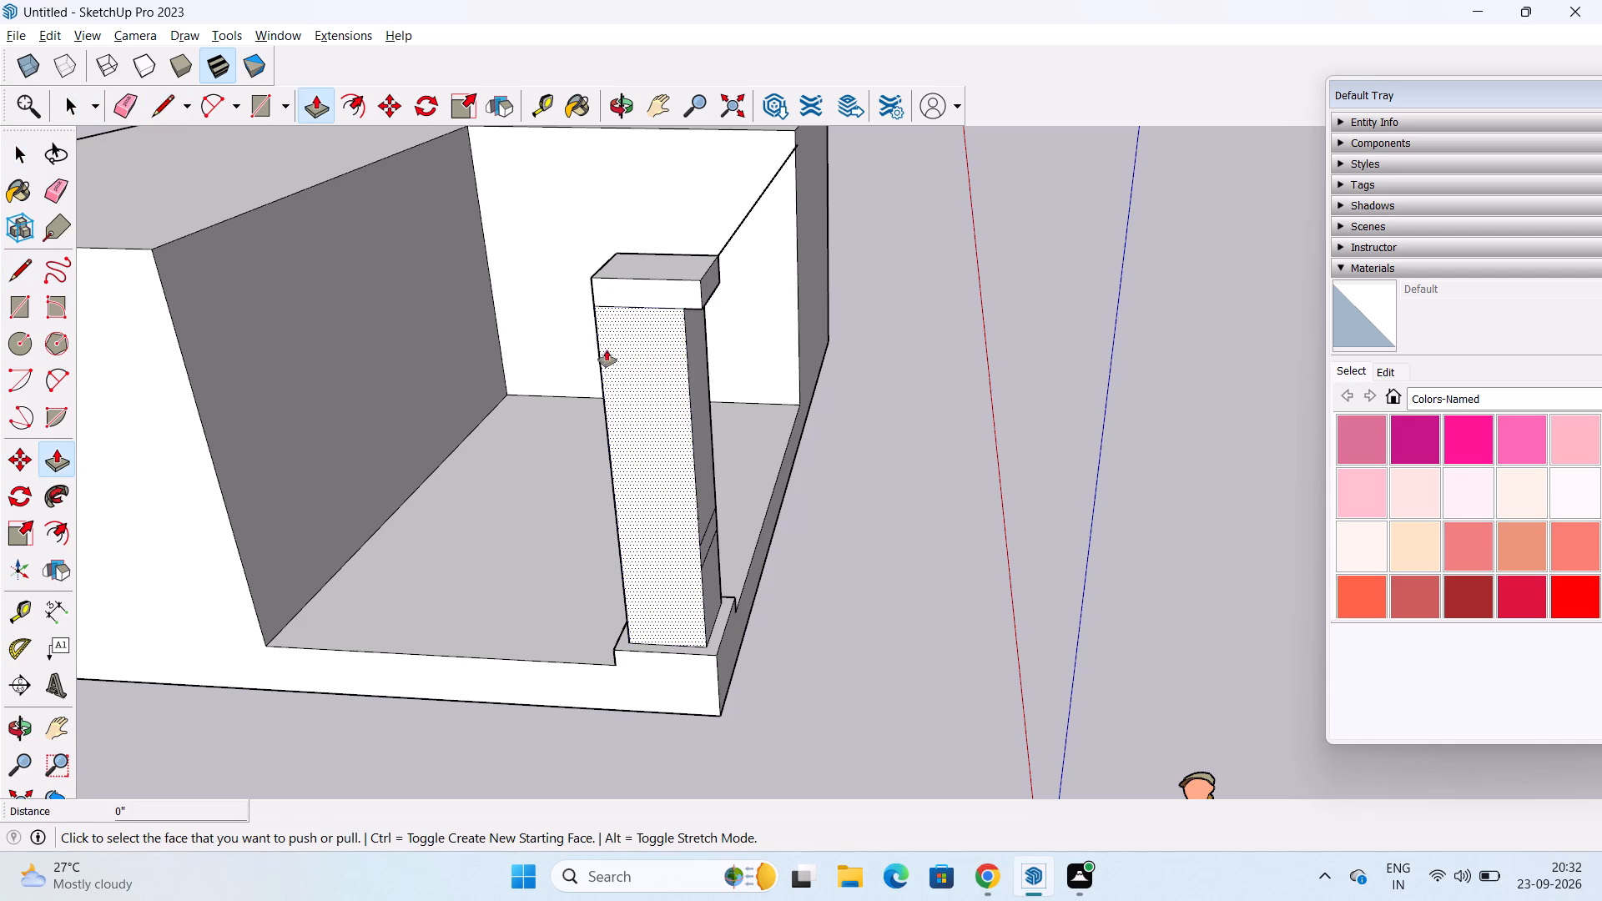
{"action": "left_click", "coordinate": [642, 293]}
{"action": "type", "text": "5\""}
{"action": "key", "text": "Return"}
{"action": "key", "text": "space"}
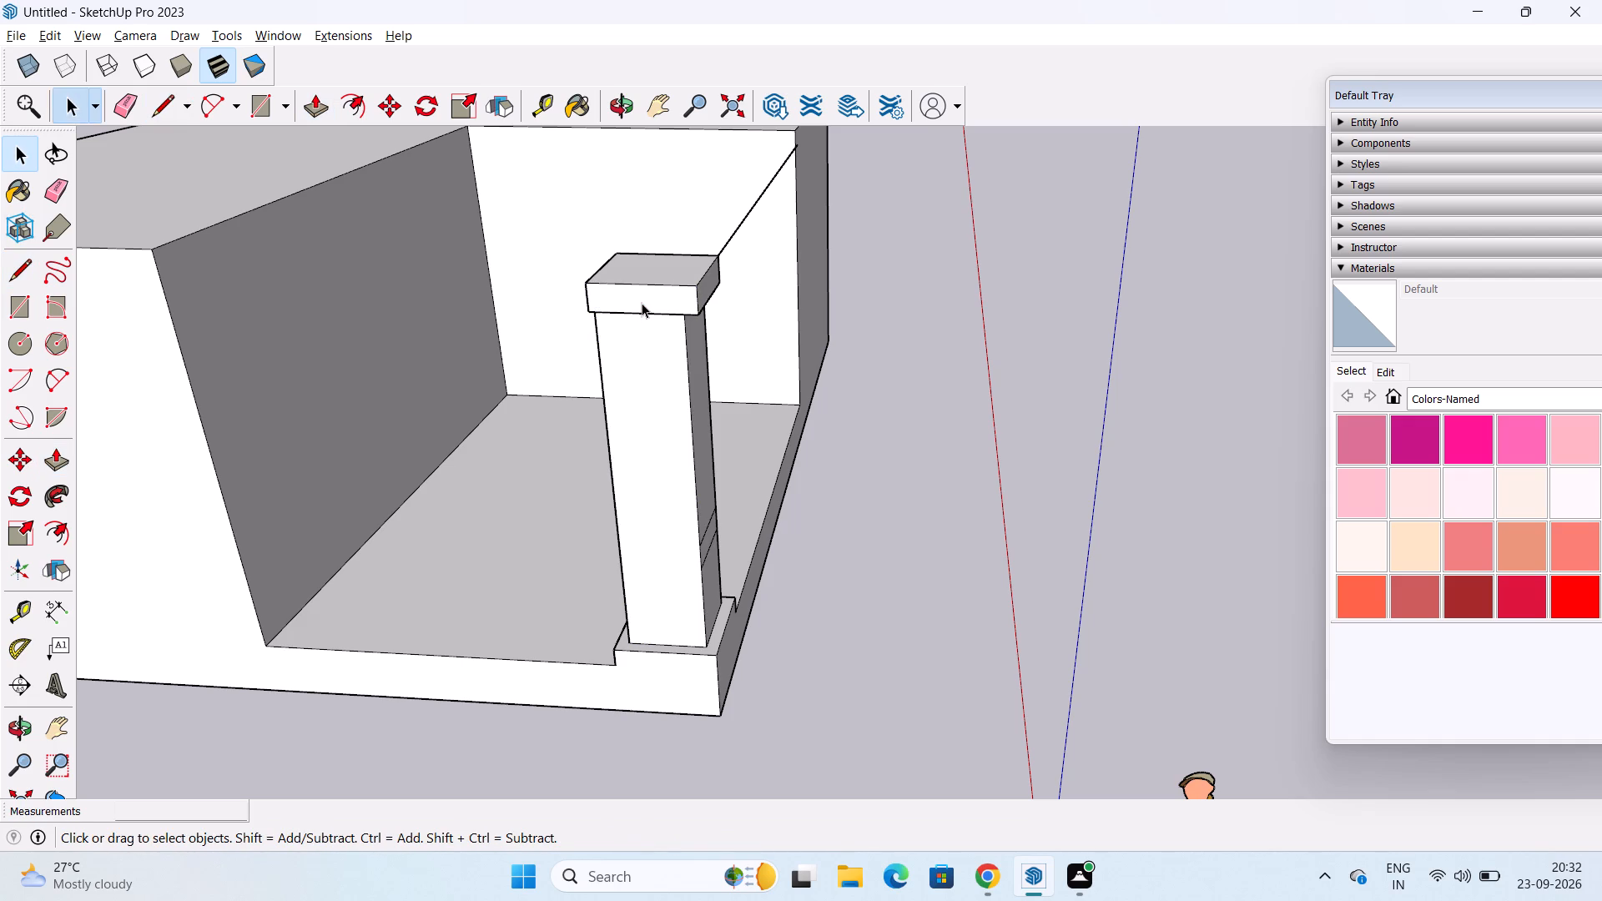
Draw a 10' 1" line along the green axis from the projecting side band's top rear corner back to the rear mass's outer vertical edge.
{"action": "type", "text": "l"}
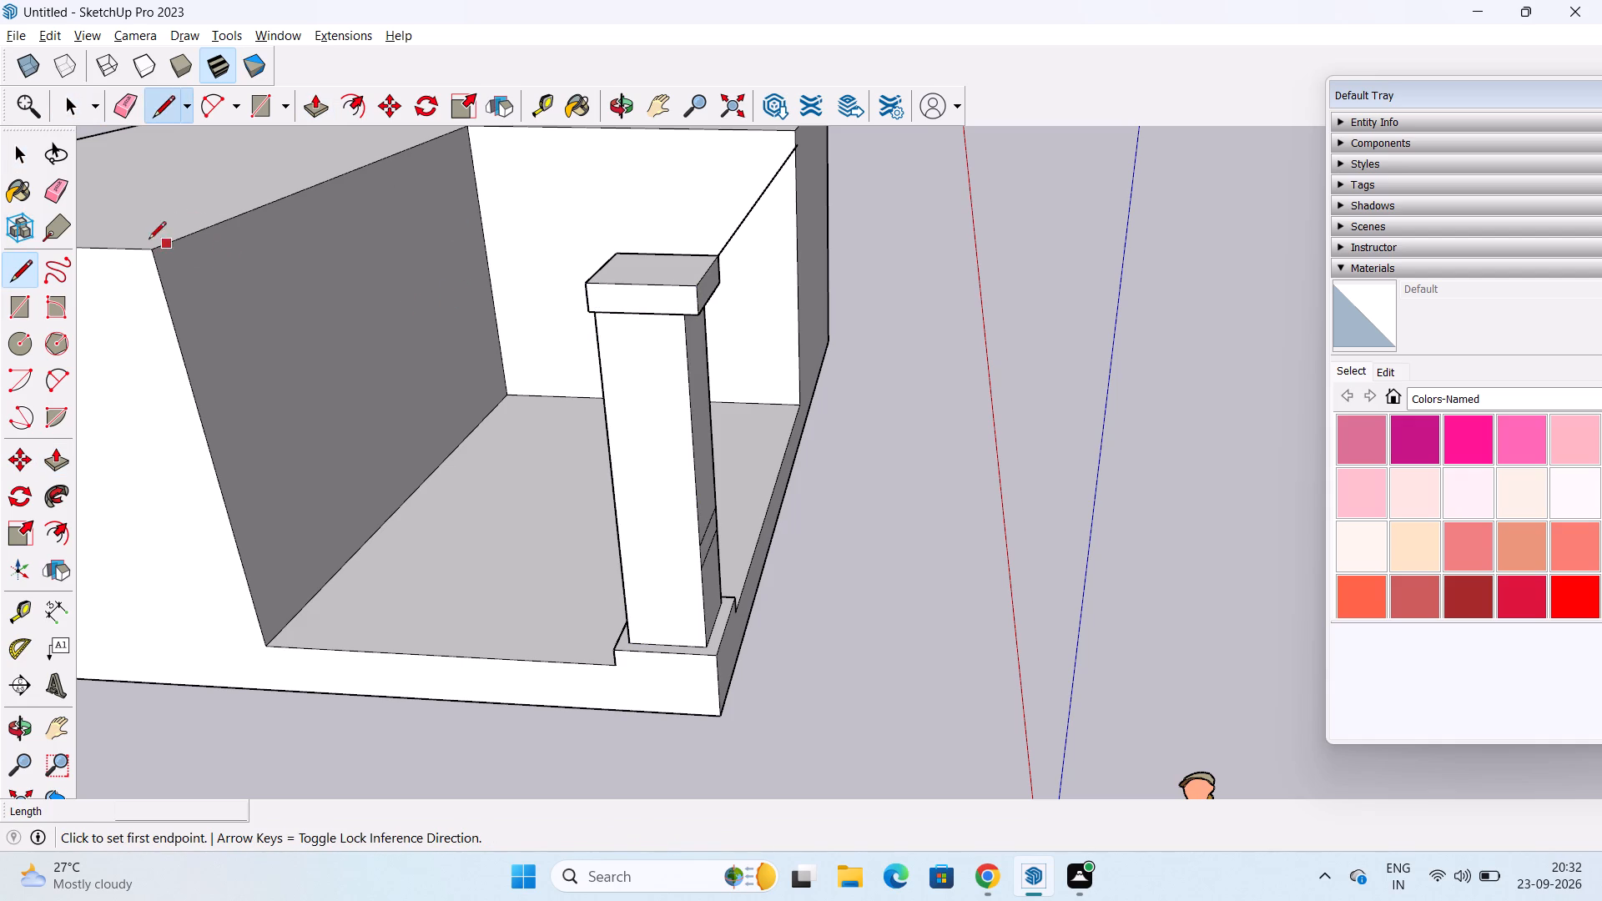
{"action": "left_click", "coordinate": [583, 286]}
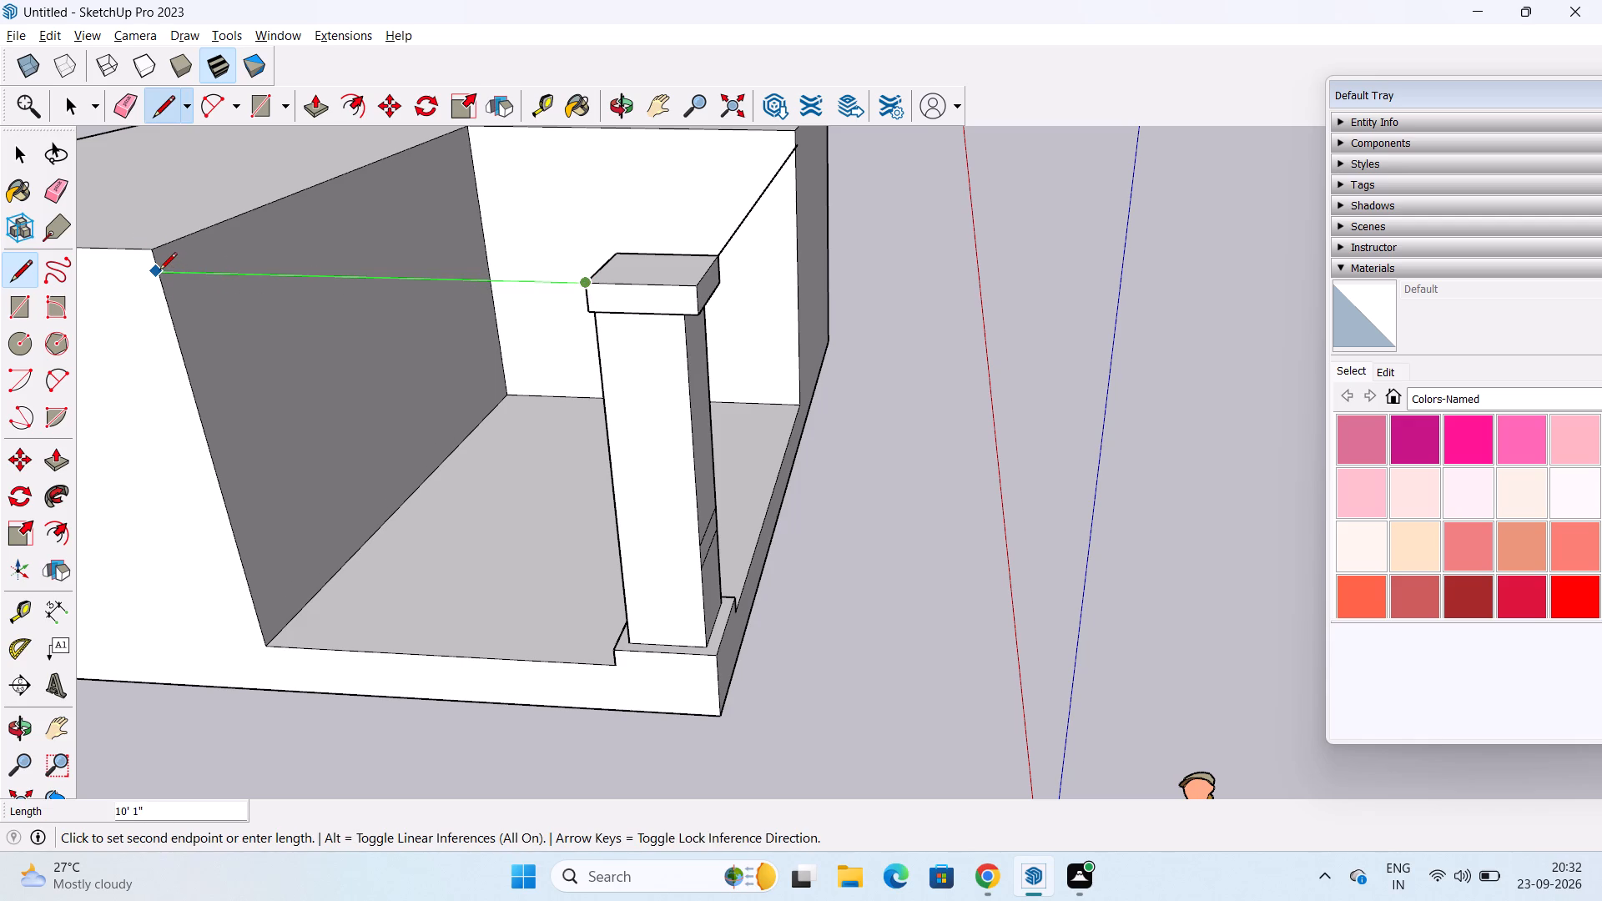
{"action": "left_click", "coordinate": [159, 271]}
{"action": "middle_click_drag", "start_coordinate": [151, 284], "coordinate": [386, 232]}
{"action": "key", "text": "space"}
{"action": "middle_click_drag", "start_coordinate": [182, 277], "coordinate": [310, 264], "text": "shift"}
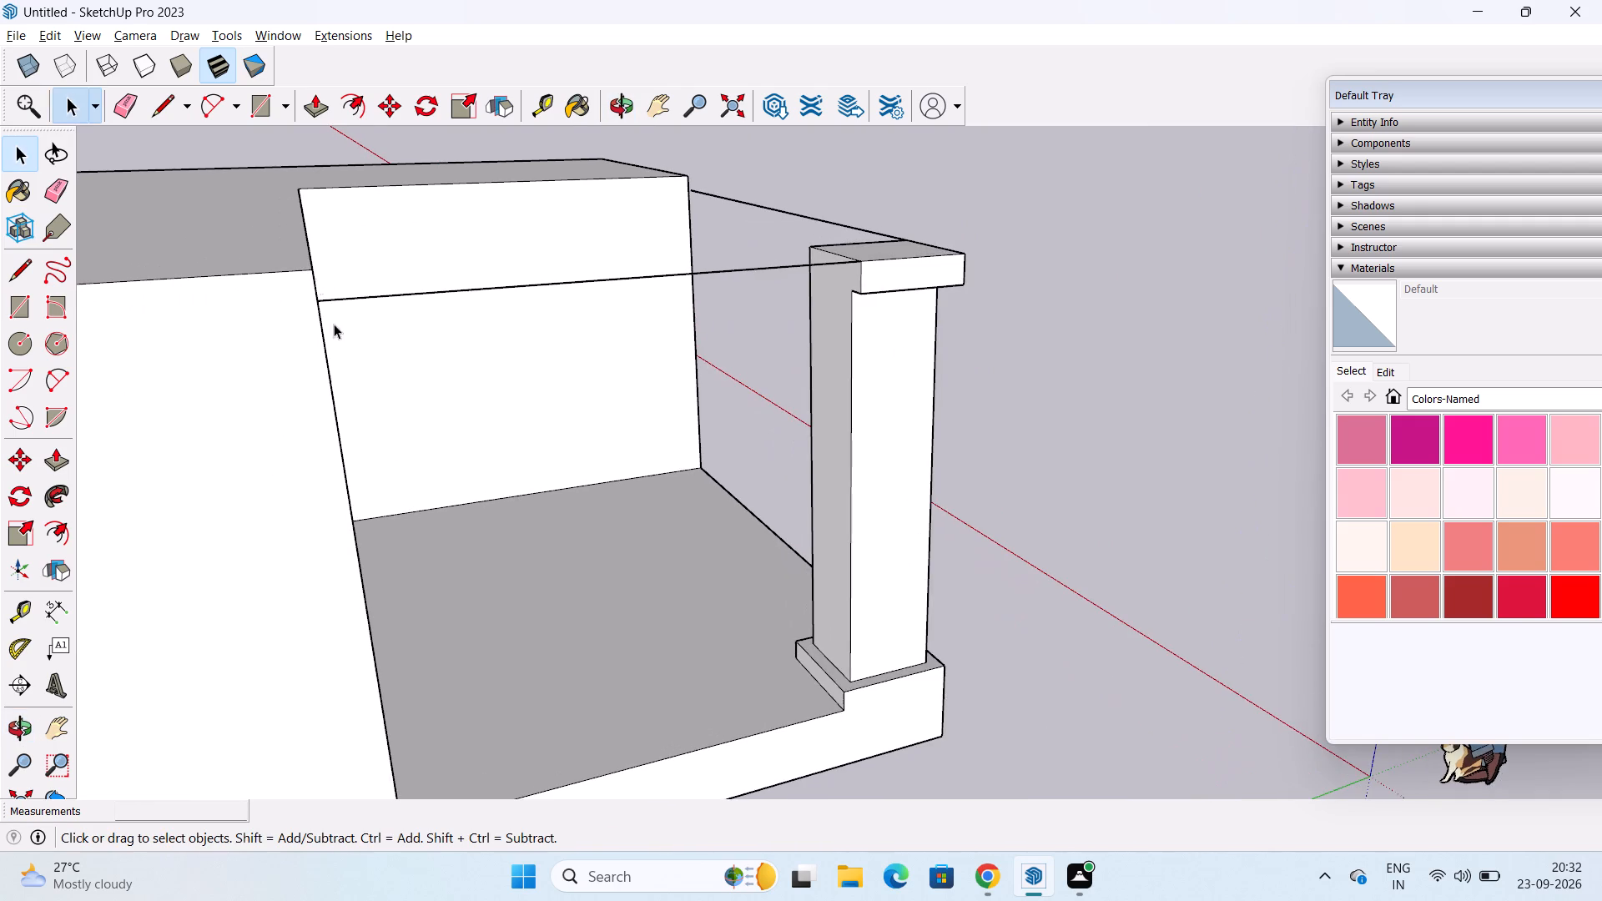
{"action": "scroll", "coordinate": [345, 354], "scroll_direction": "up", "scroll_amount": 4}
{"action": "middle_click_drag", "start_coordinate": [330, 307], "coordinate": [280, 294]}
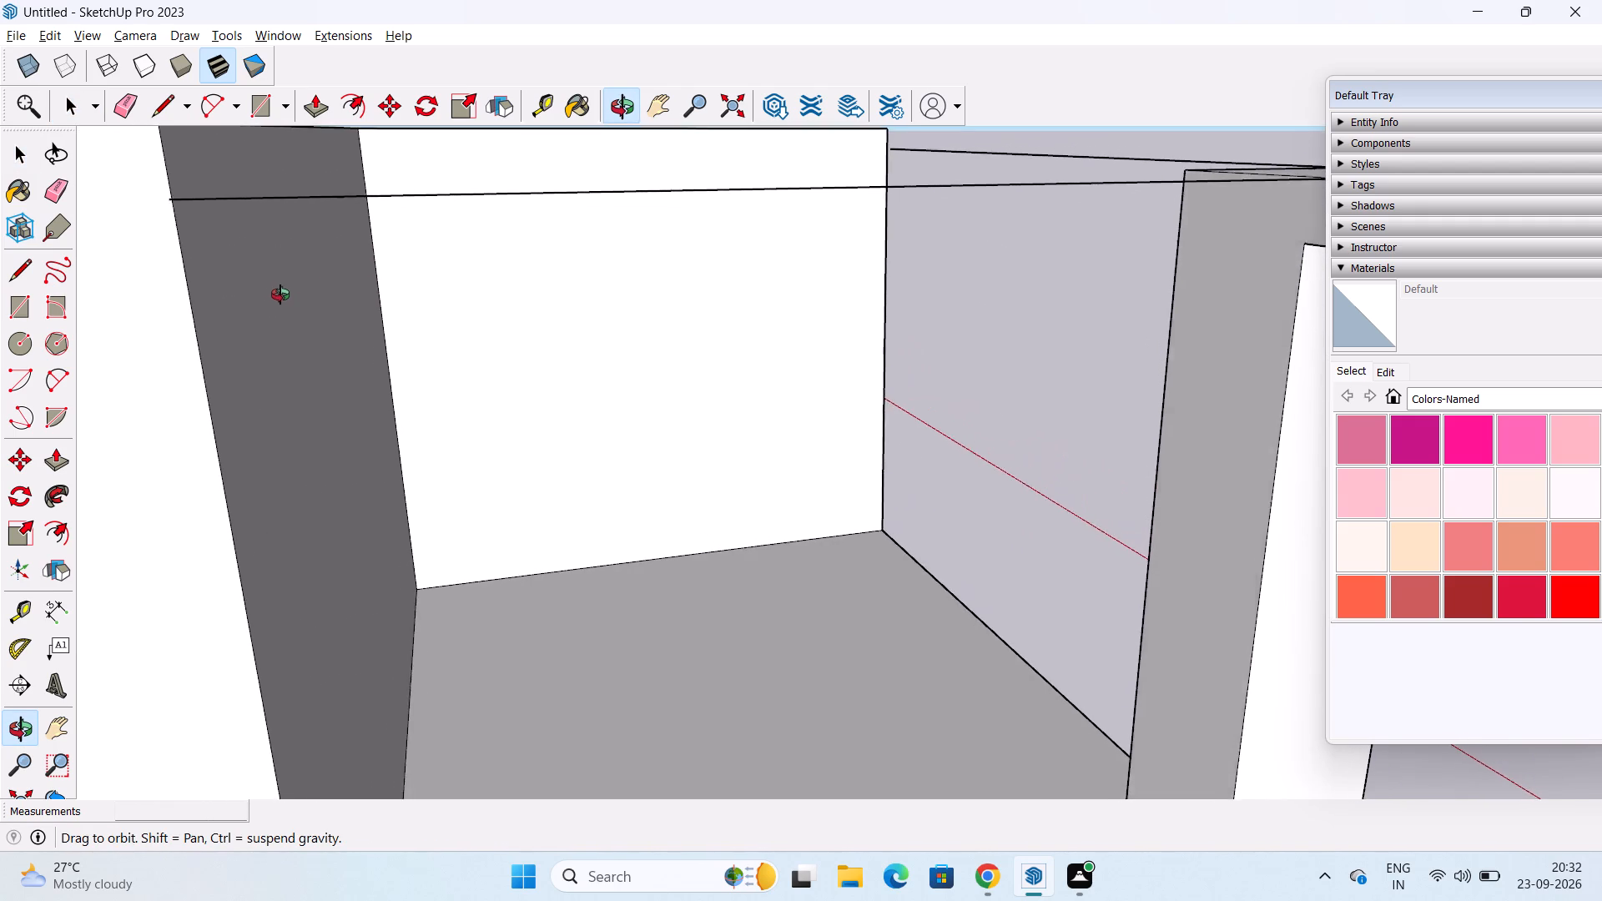
Draw a short line outward from the front beam line's end at the recess side wall's outer vertical edge.
{"action": "middle_click_drag", "start_coordinate": [280, 294], "coordinate": [294, 294]}
{"action": "scroll", "coordinate": [209, 234], "scroll_direction": "up", "scroll_amount": 9}
{"action": "middle_click_drag", "start_coordinate": [208, 186], "coordinate": [244, 248]}
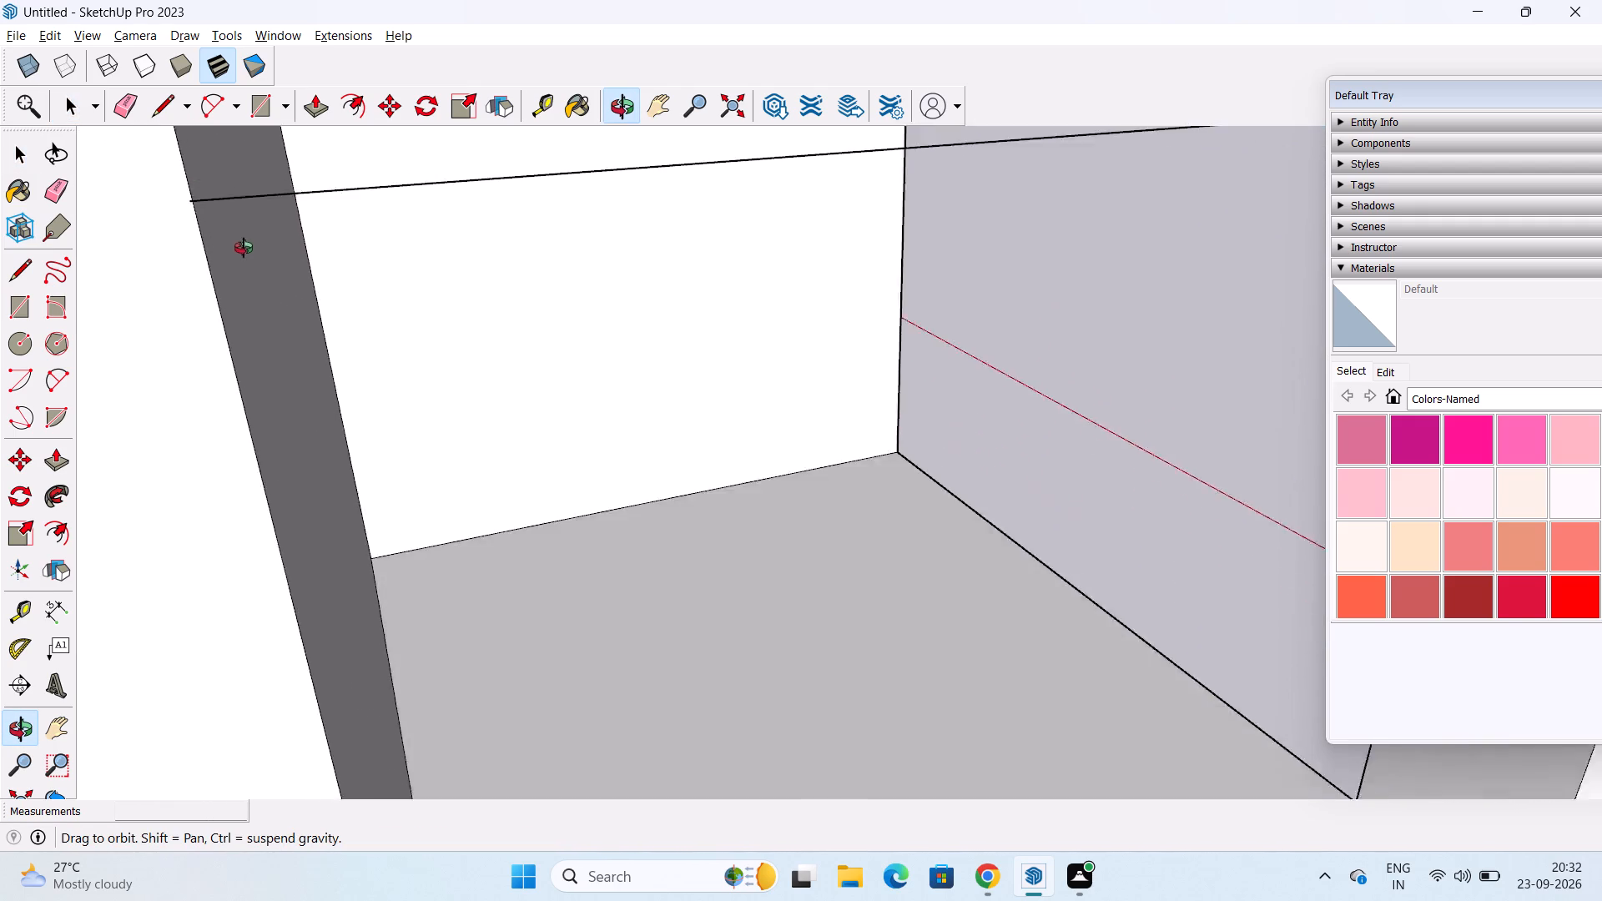
{"action": "middle_click_drag", "start_coordinate": [244, 248], "coordinate": [304, 347]}
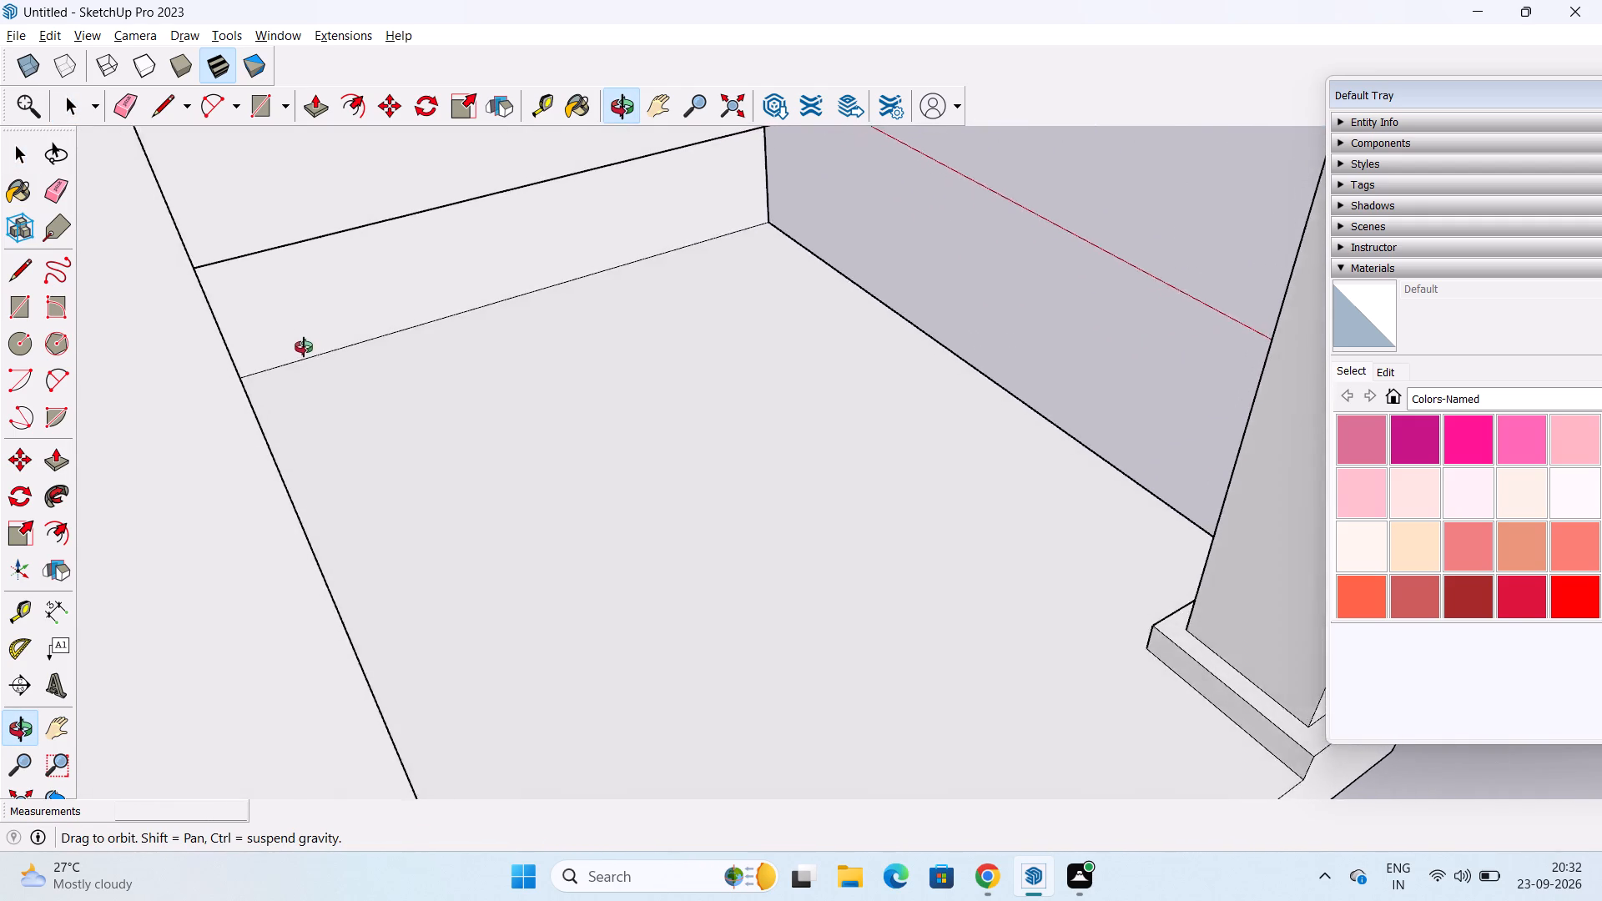
{"action": "middle_click_drag", "start_coordinate": [304, 347], "coordinate": [238, 310]}
{"action": "scroll", "coordinate": [219, 253], "scroll_direction": "up", "scroll_amount": 4}
{"action": "middle_click_drag", "start_coordinate": [220, 231], "coordinate": [352, 263]}
{"action": "left_click", "coordinate": [153, 109]}
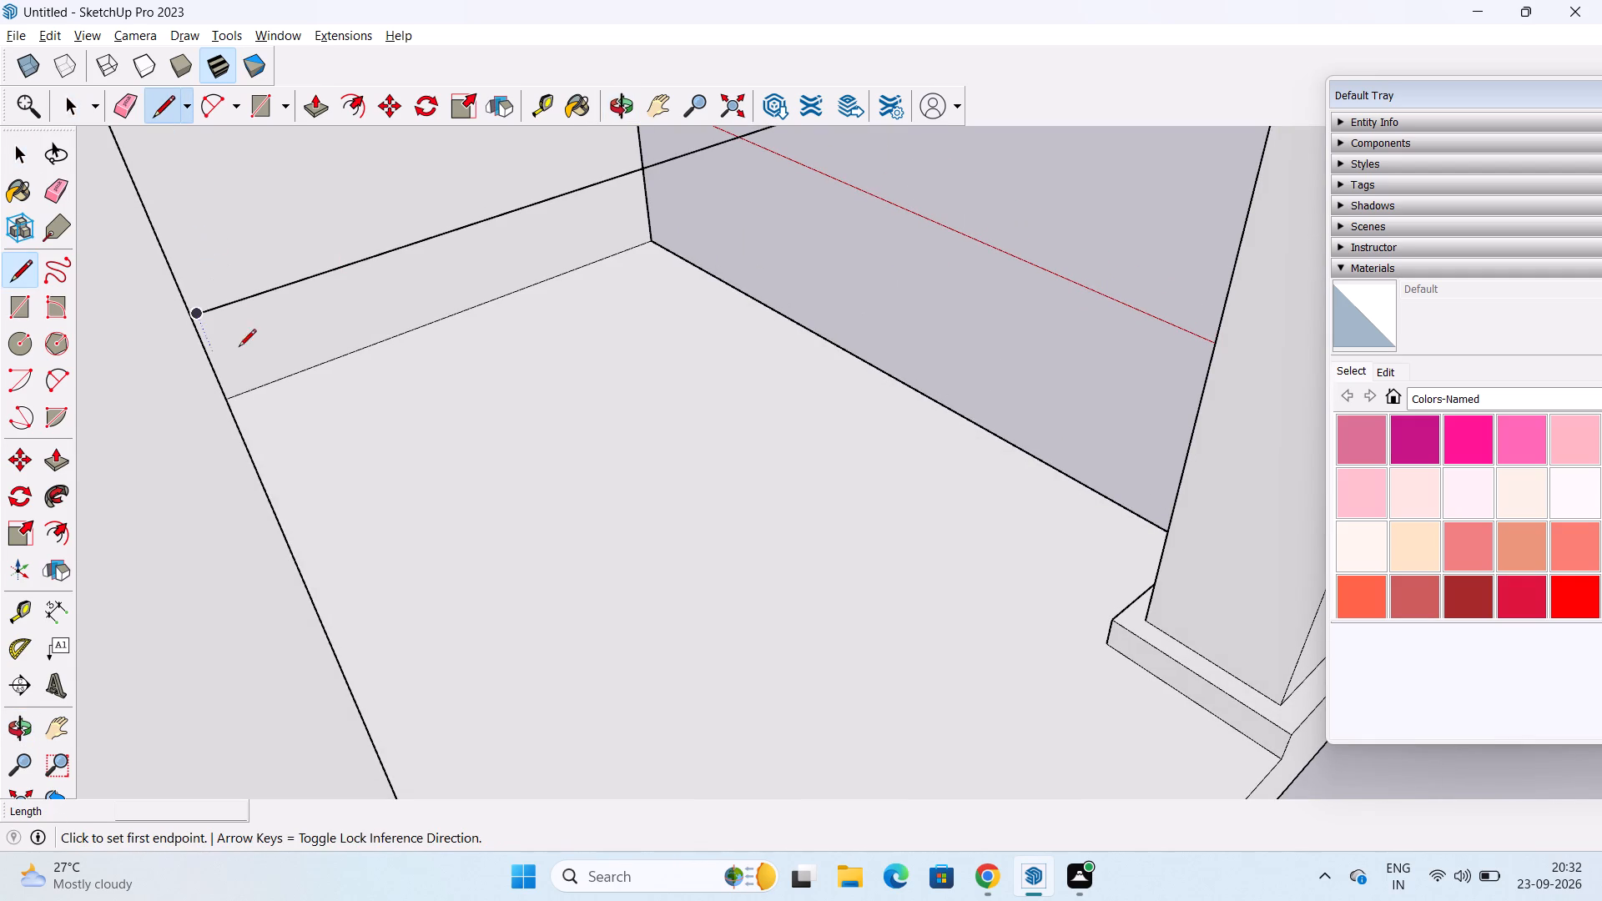
{"action": "left_click", "coordinate": [198, 312]}
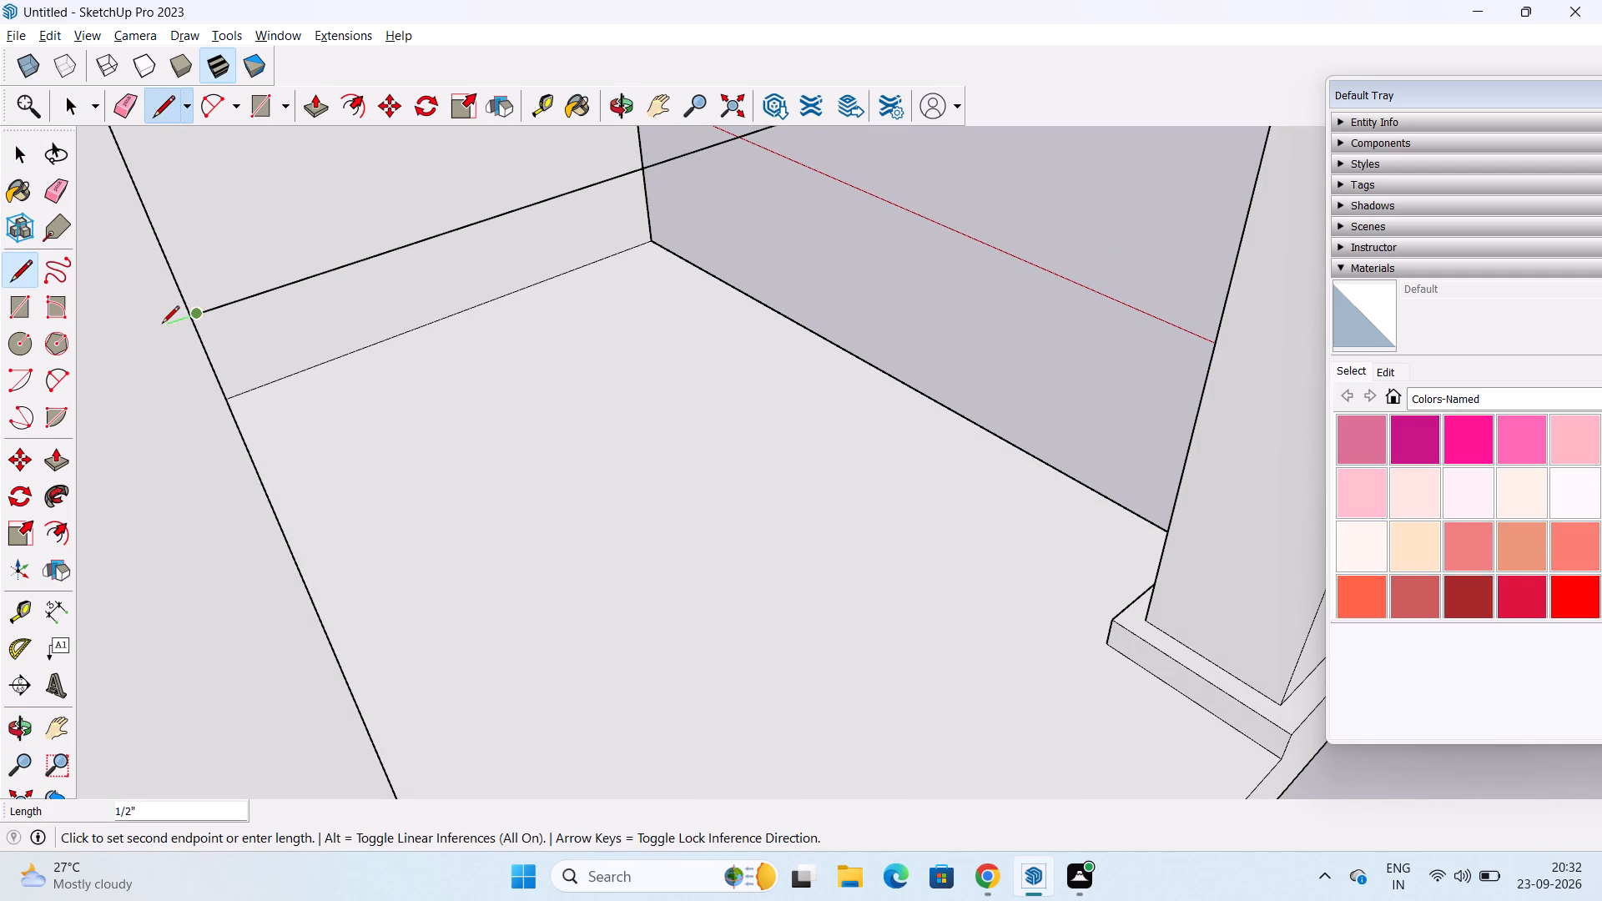
{"action": "left_click", "coordinate": [159, 325]}
{"action": "middle_click_drag", "start_coordinate": [237, 339], "coordinate": [121, 370]}
{"action": "key", "text": "space"}
Push/Pull the front face of the building's projecting wing and slab outward by 1", snapping to the front beam line's endpoint.
{"action": "scroll", "coordinate": [159, 315], "scroll_direction": "down", "scroll_amount": 6}
{"action": "middle_click_drag", "start_coordinate": [167, 344], "coordinate": [312, 286]}
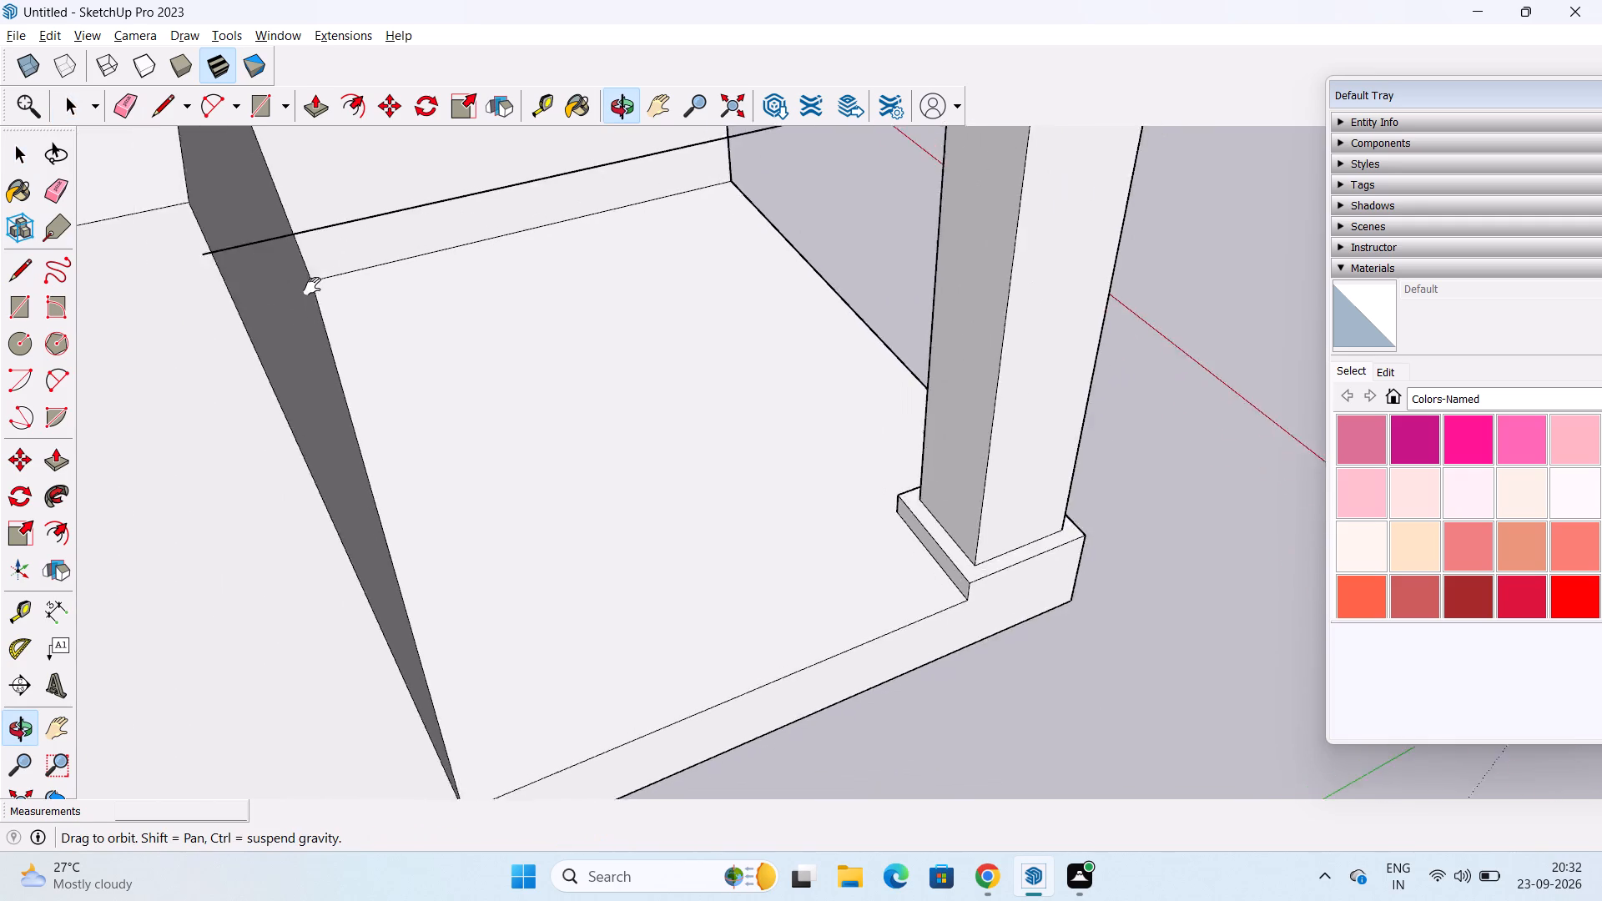
{"action": "middle_click_drag", "start_coordinate": [312, 286], "coordinate": [325, 289]}
{"action": "scroll", "coordinate": [271, 239], "scroll_direction": "up", "scroll_amount": 3}
{"action": "middle_click_drag", "start_coordinate": [237, 289], "coordinate": [329, 211]}
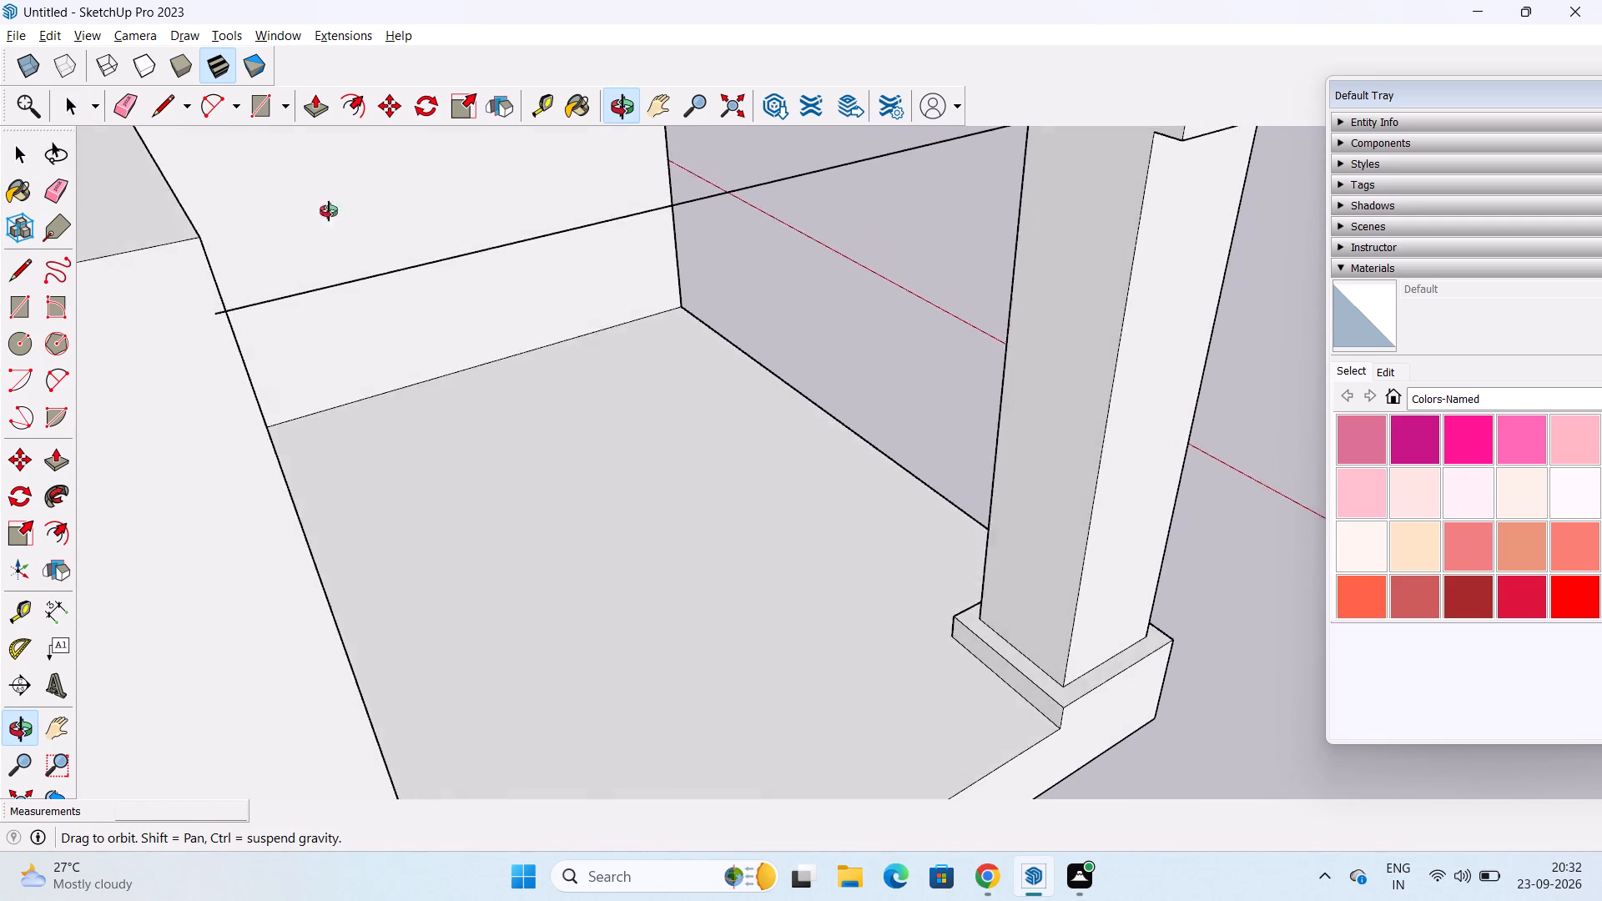
{"action": "middle_click_drag", "start_coordinate": [329, 211], "coordinate": [134, 340]}
{"action": "scroll", "coordinate": [305, 234], "scroll_direction": "up", "scroll_amount": 6}
{"action": "middle_click_drag", "start_coordinate": [356, 194], "coordinate": [282, 364], "text": "shift"}
{"action": "middle_click_drag", "start_coordinate": [287, 350], "coordinate": [393, 262]}
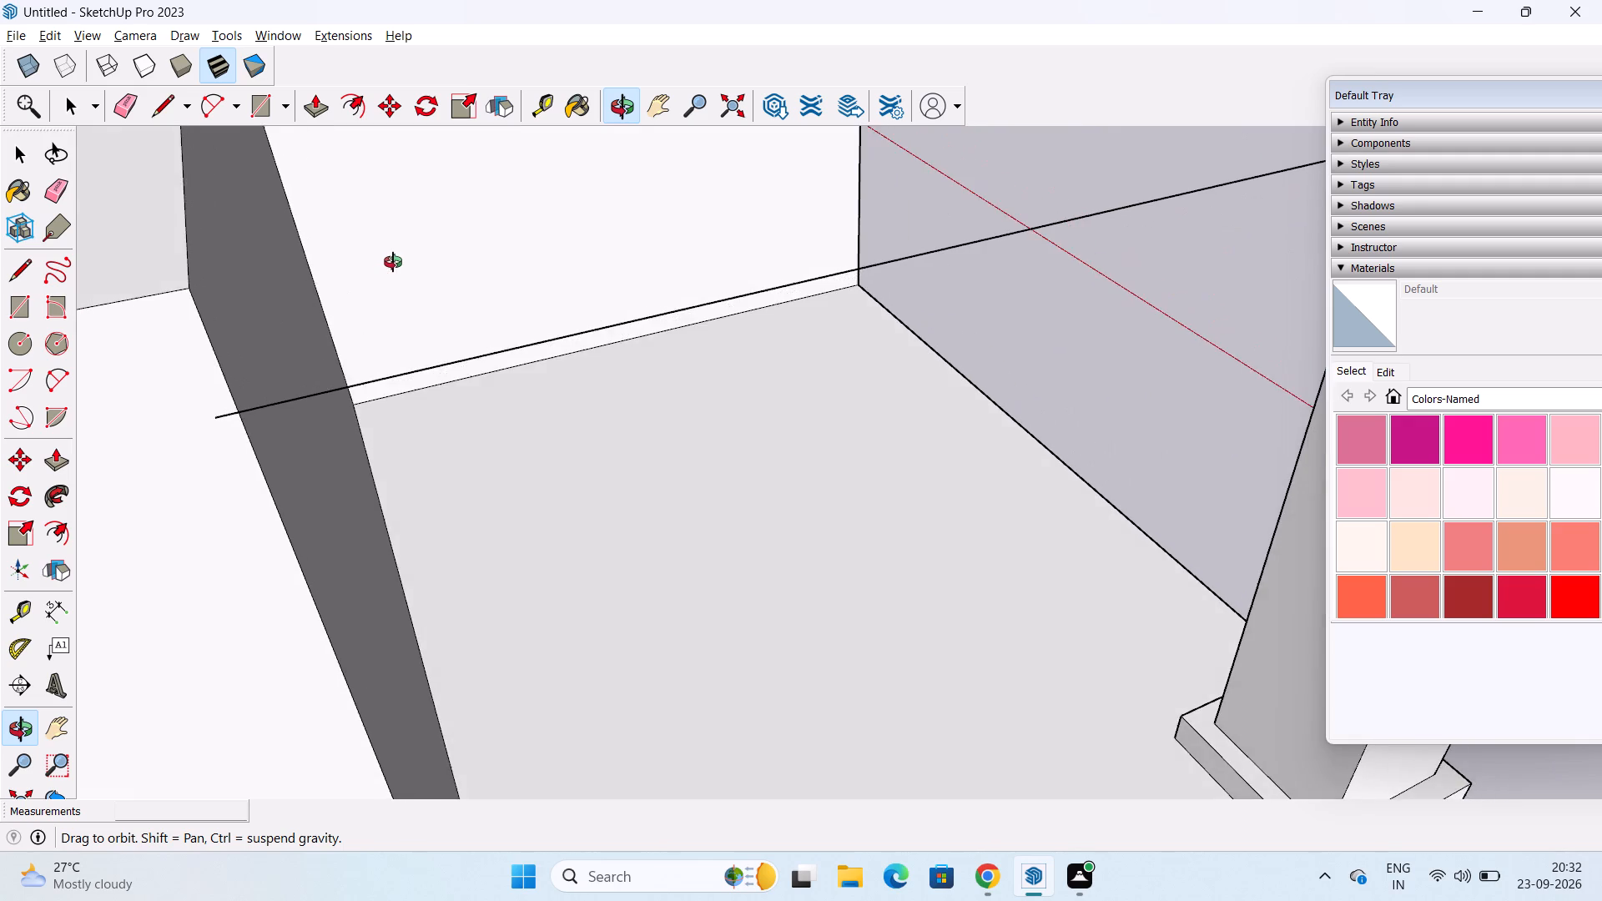
{"action": "middle_click_drag", "start_coordinate": [393, 262], "coordinate": [258, 505]}
{"action": "scroll", "coordinate": [269, 317], "scroll_direction": "down", "scroll_amount": 6}
{"action": "middle_click_drag", "start_coordinate": [280, 298], "coordinate": [327, 429]}
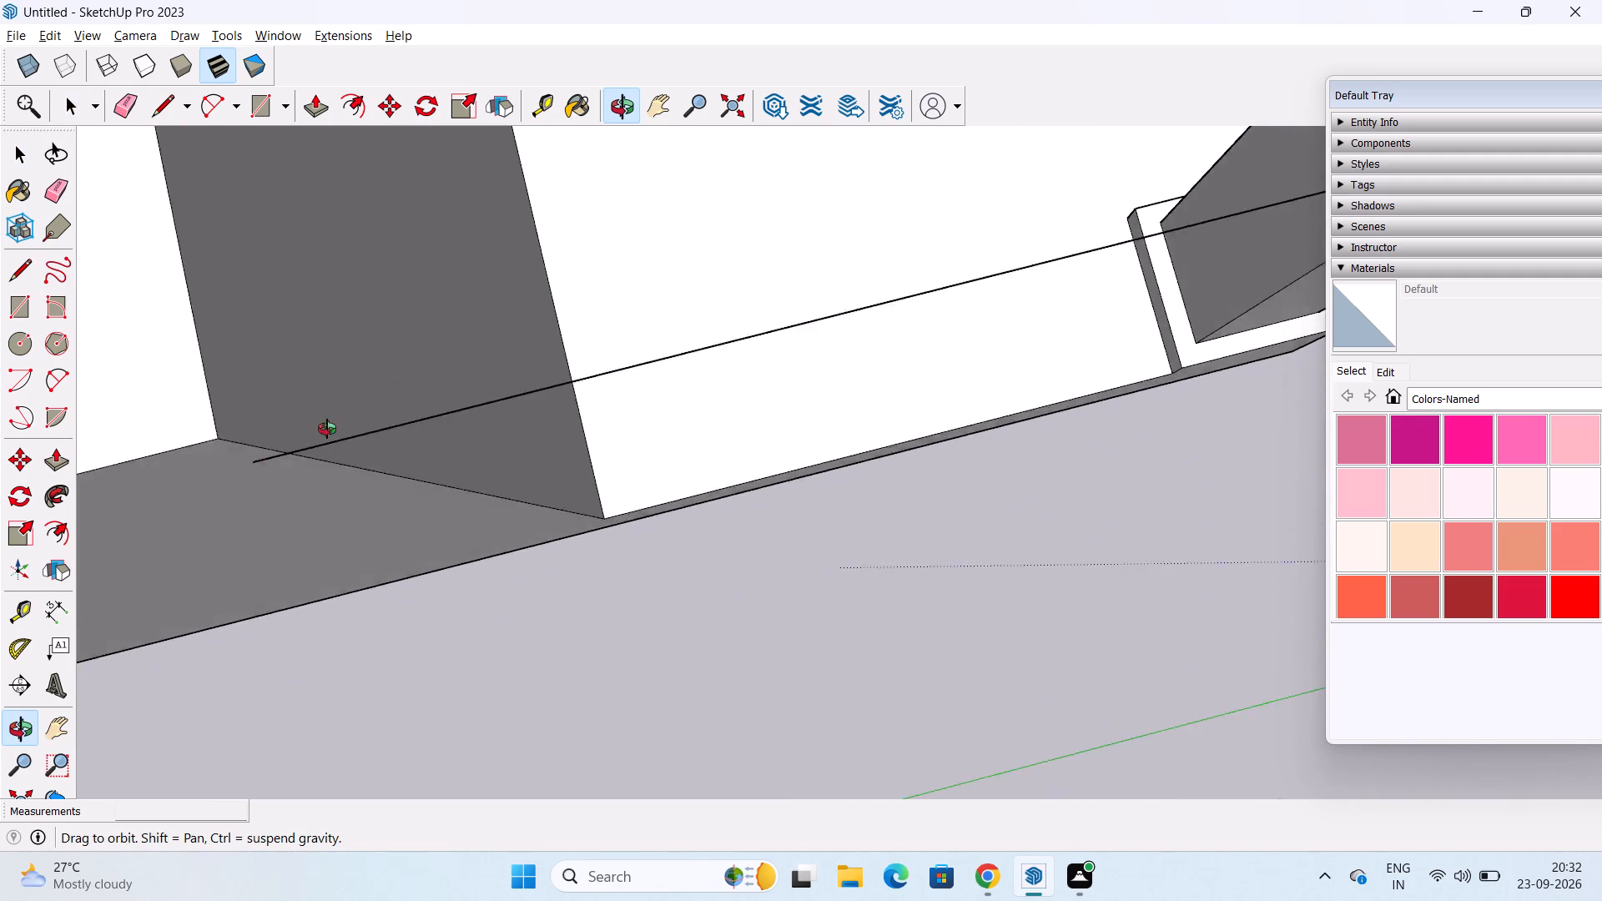
{"action": "middle_click_drag", "start_coordinate": [327, 429], "coordinate": [373, 501]}
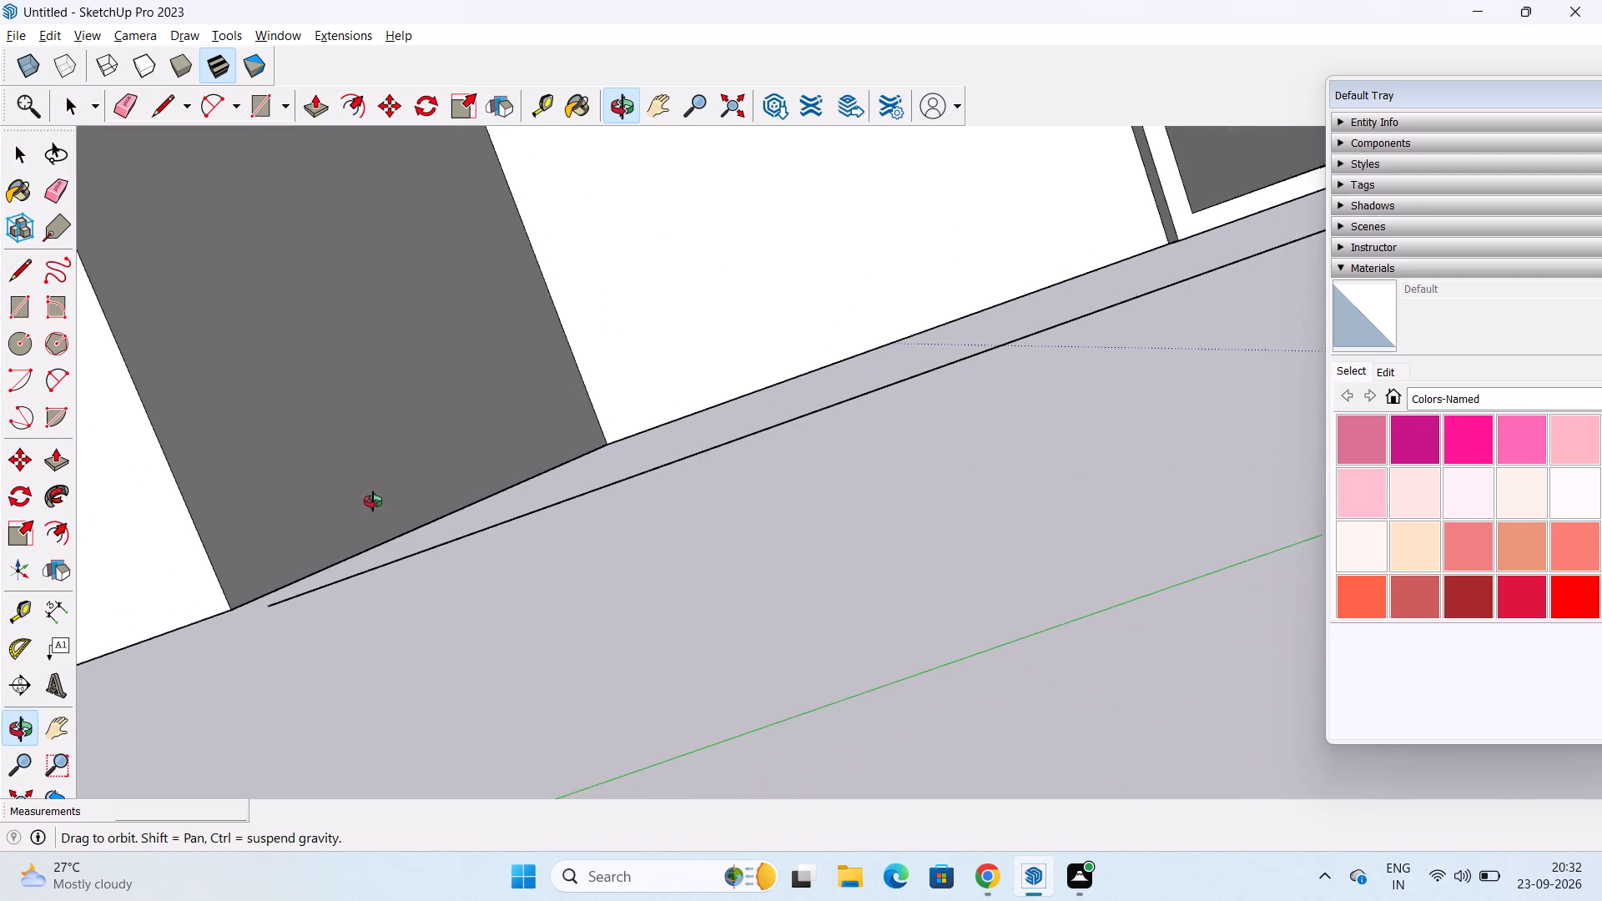
{"action": "middle_click_drag", "start_coordinate": [373, 501], "coordinate": [338, 418]}
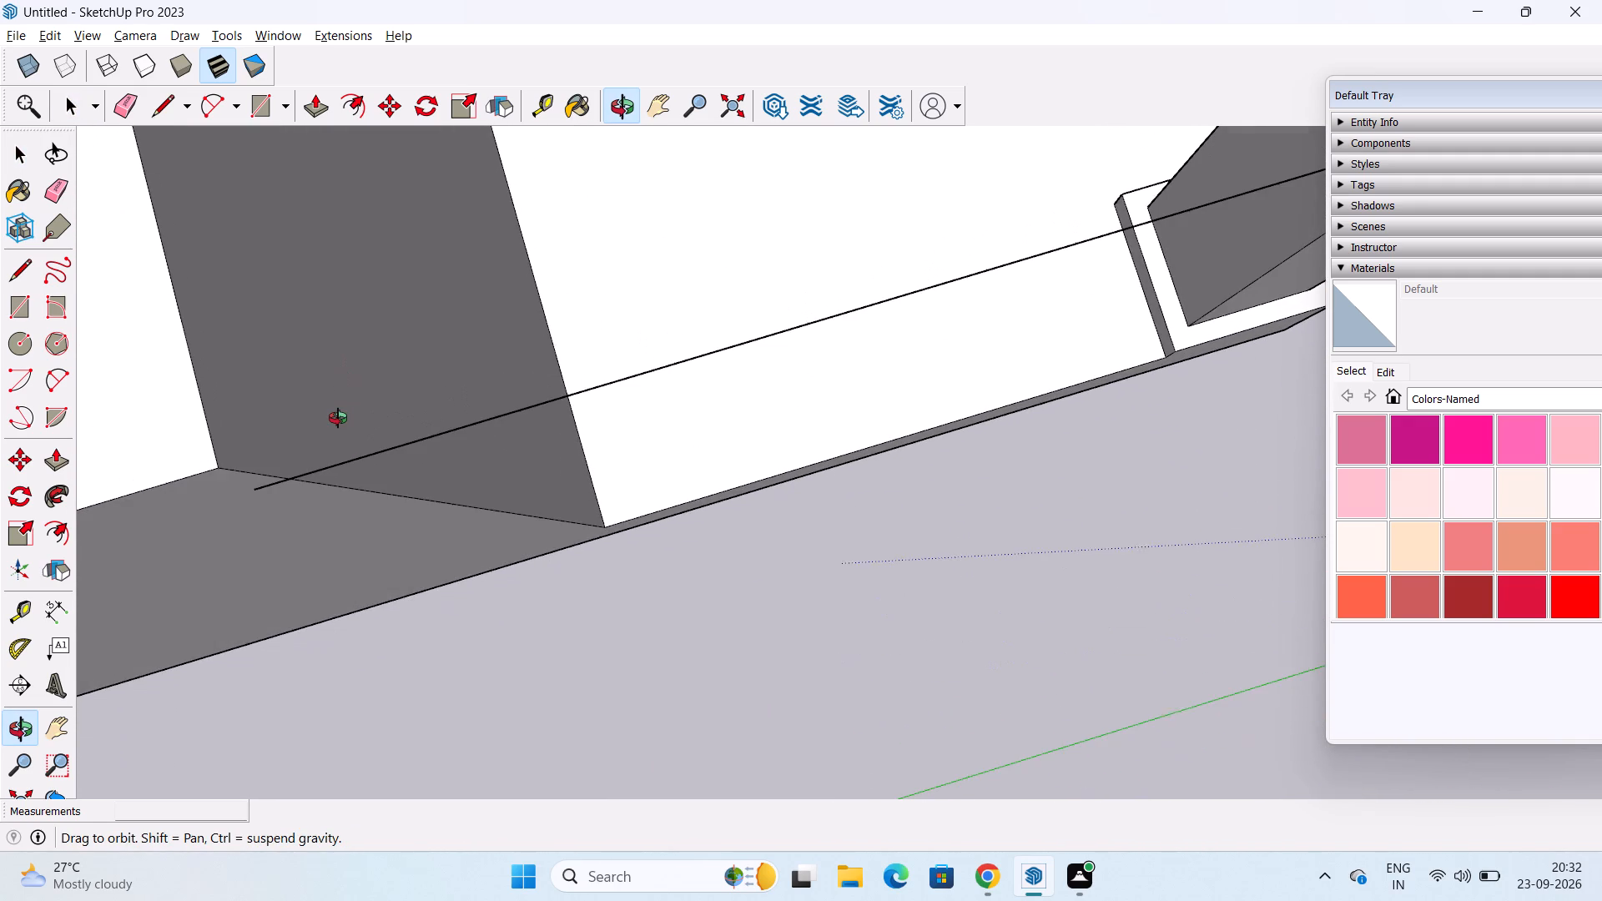
{"action": "middle_click_drag", "start_coordinate": [338, 418], "coordinate": [336, 393]}
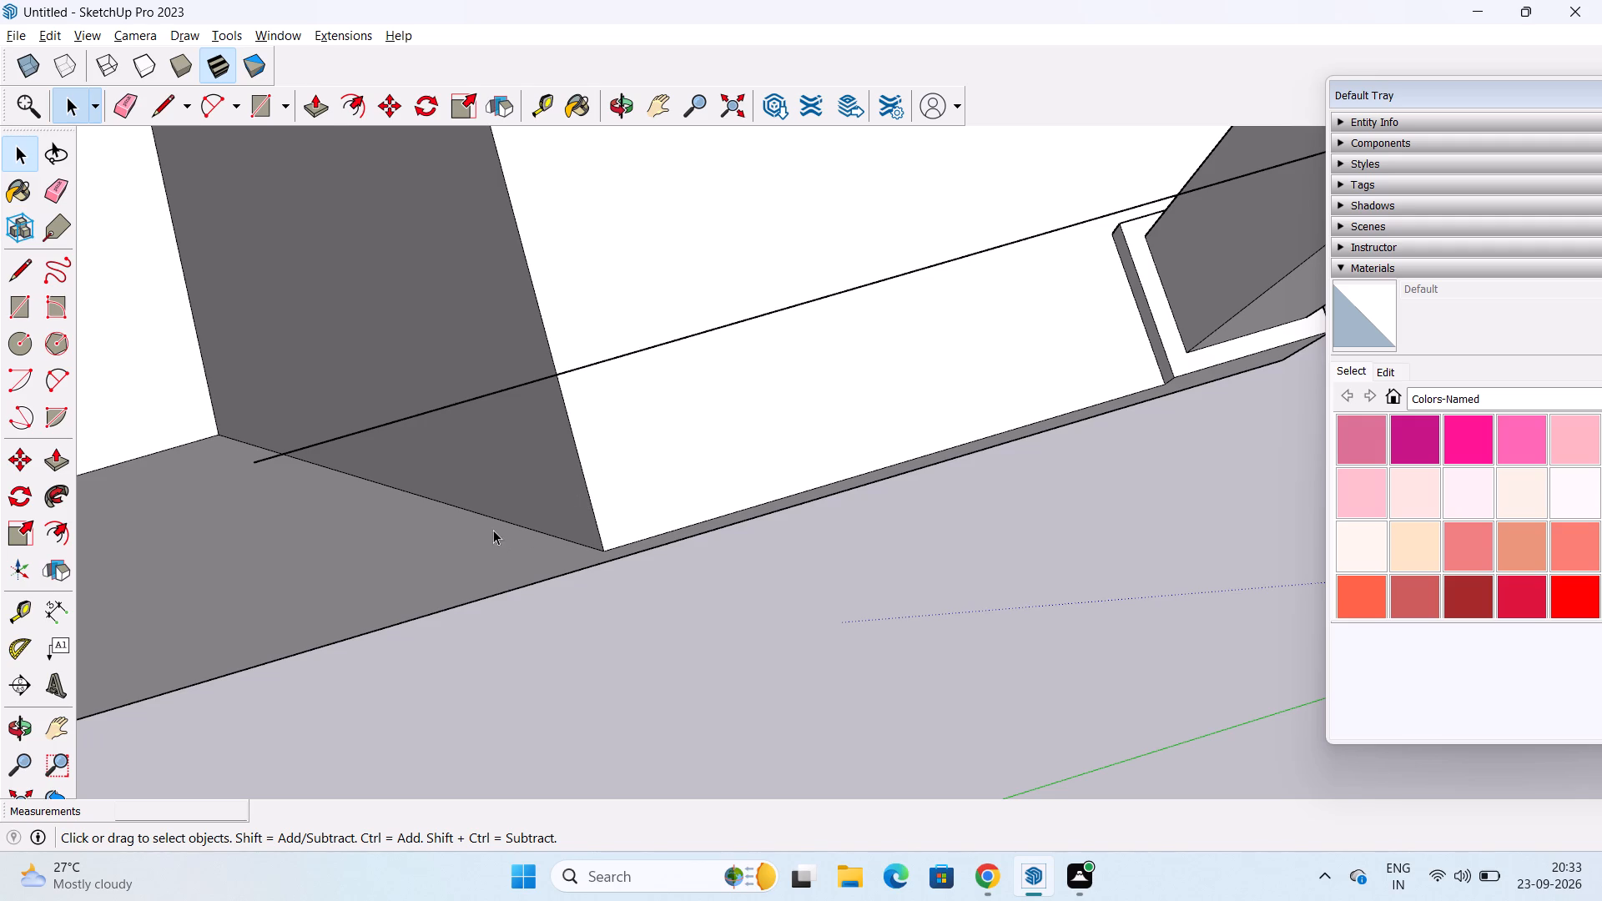
{"action": "key", "text": "p"}
{"action": "left_click", "coordinate": [234, 492]}
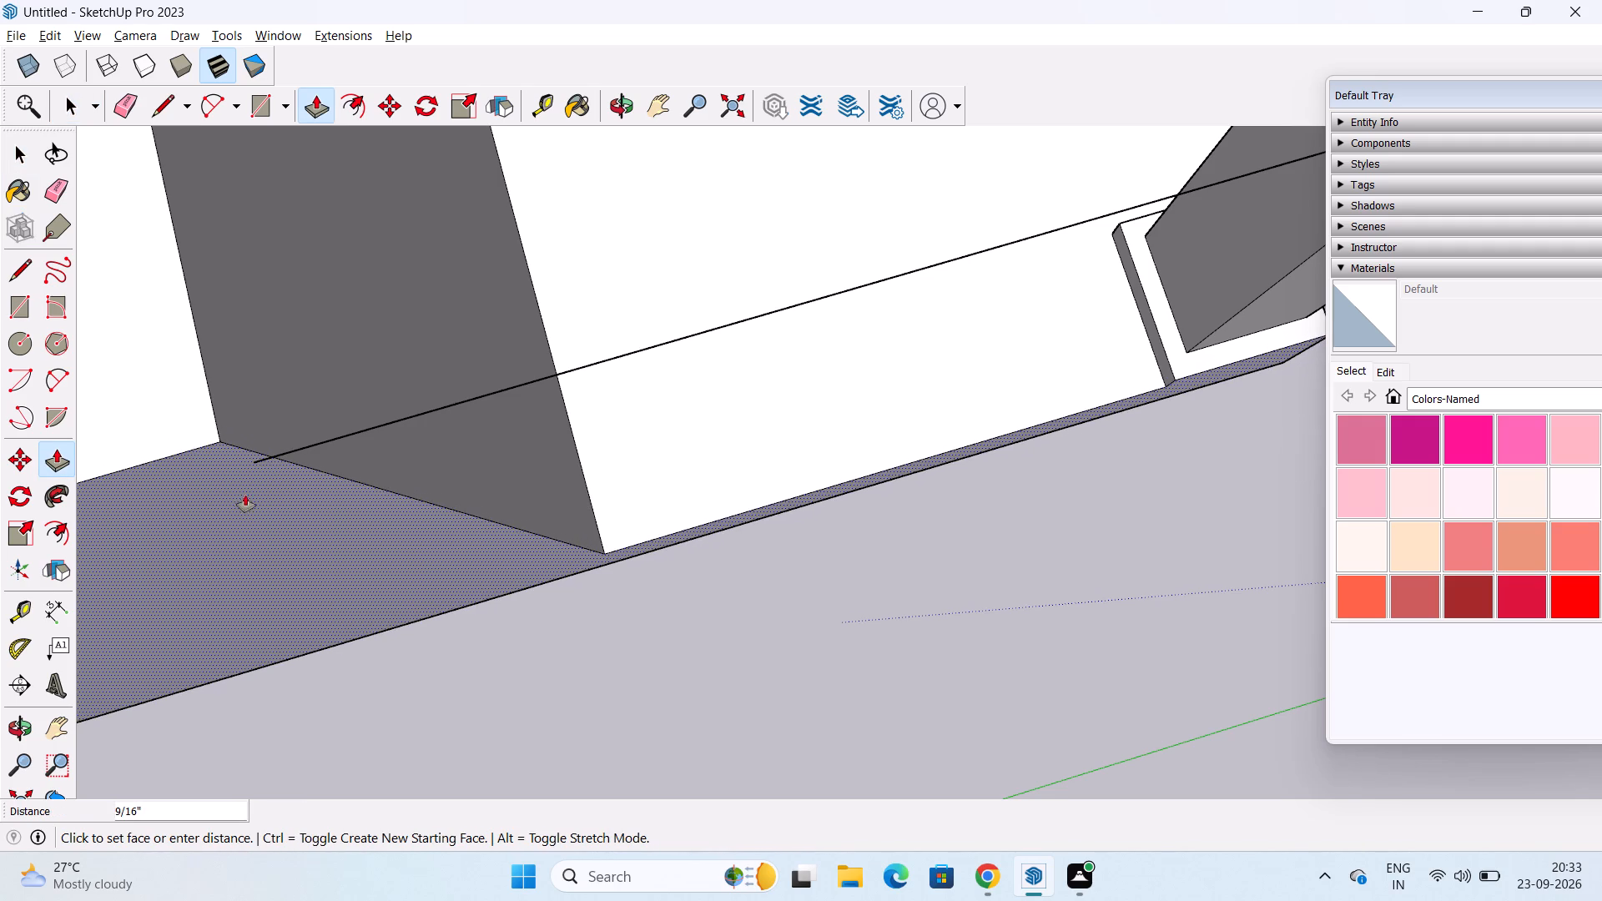
{"action": "left_click", "coordinate": [269, 453]}
Push/Pull the projecting wing's front face by another 1" so its vertical edge meets the front beam line's end.
{"action": "middle_click_drag", "start_coordinate": [274, 462], "coordinate": [229, 600]}
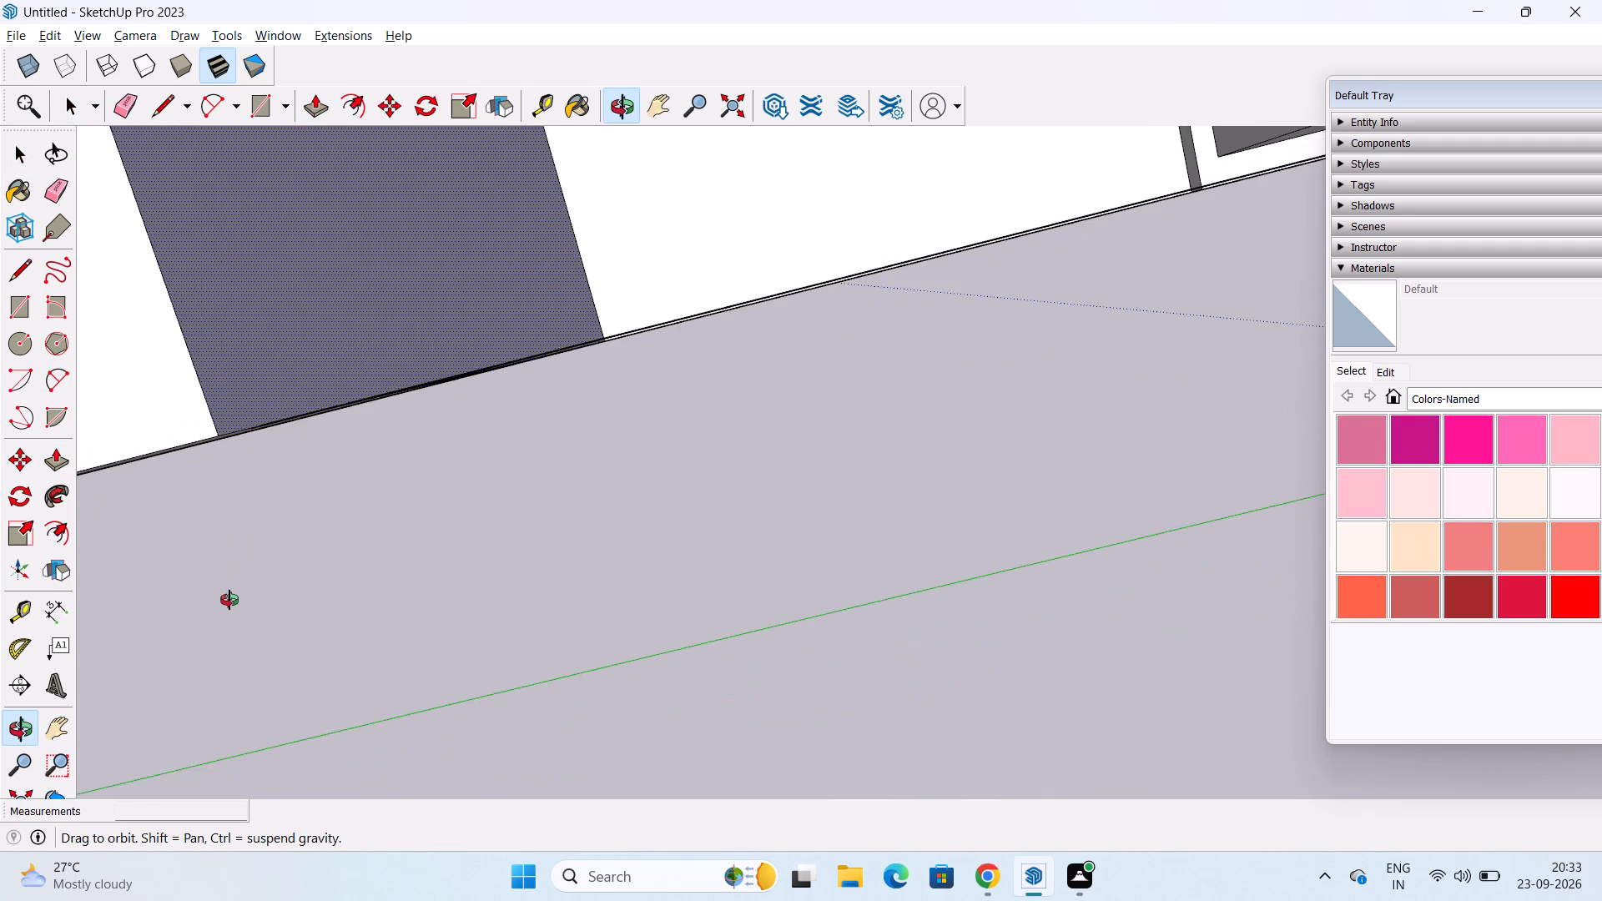
{"action": "middle_click_drag", "start_coordinate": [229, 600], "coordinate": [300, 457]}
{"action": "scroll", "coordinate": [335, 430], "scroll_direction": "down", "scroll_amount": 7}
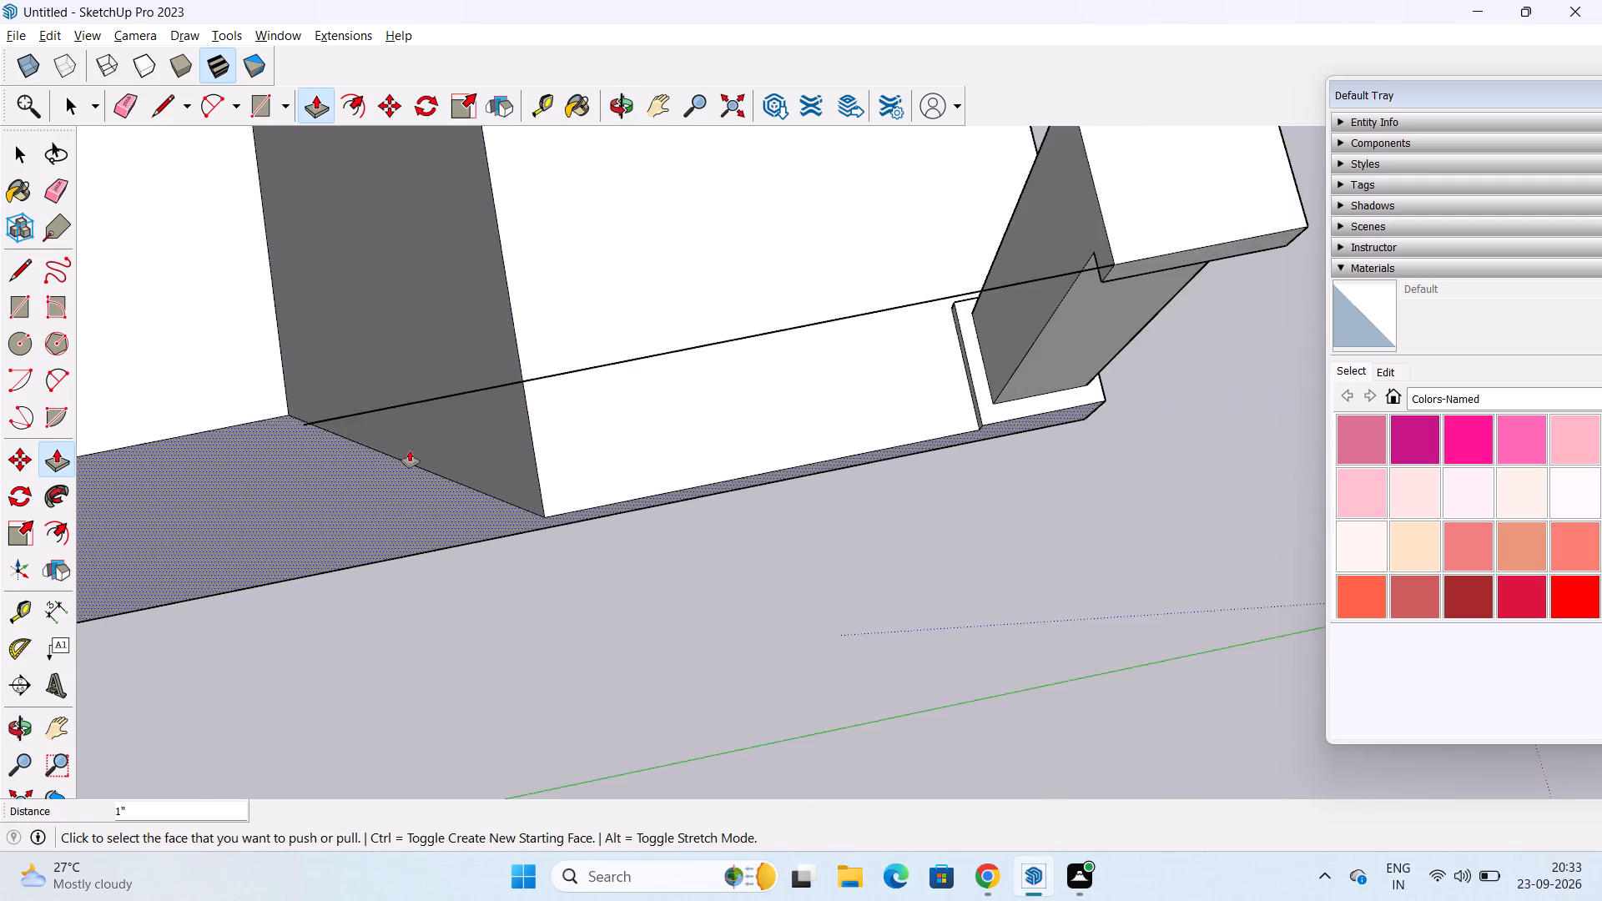
{"action": "scroll", "coordinate": [410, 450], "scroll_direction": "down", "scroll_amount": 2}
{"action": "scroll", "coordinate": [519, 487], "scroll_direction": "down", "scroll_amount": 5}
{"action": "middle_click_drag", "start_coordinate": [635, 460], "coordinate": [627, 566], "text": "shift"}
{"action": "scroll", "coordinate": [635, 473], "scroll_direction": "down", "scroll_amount": 1, "text": "shift"}
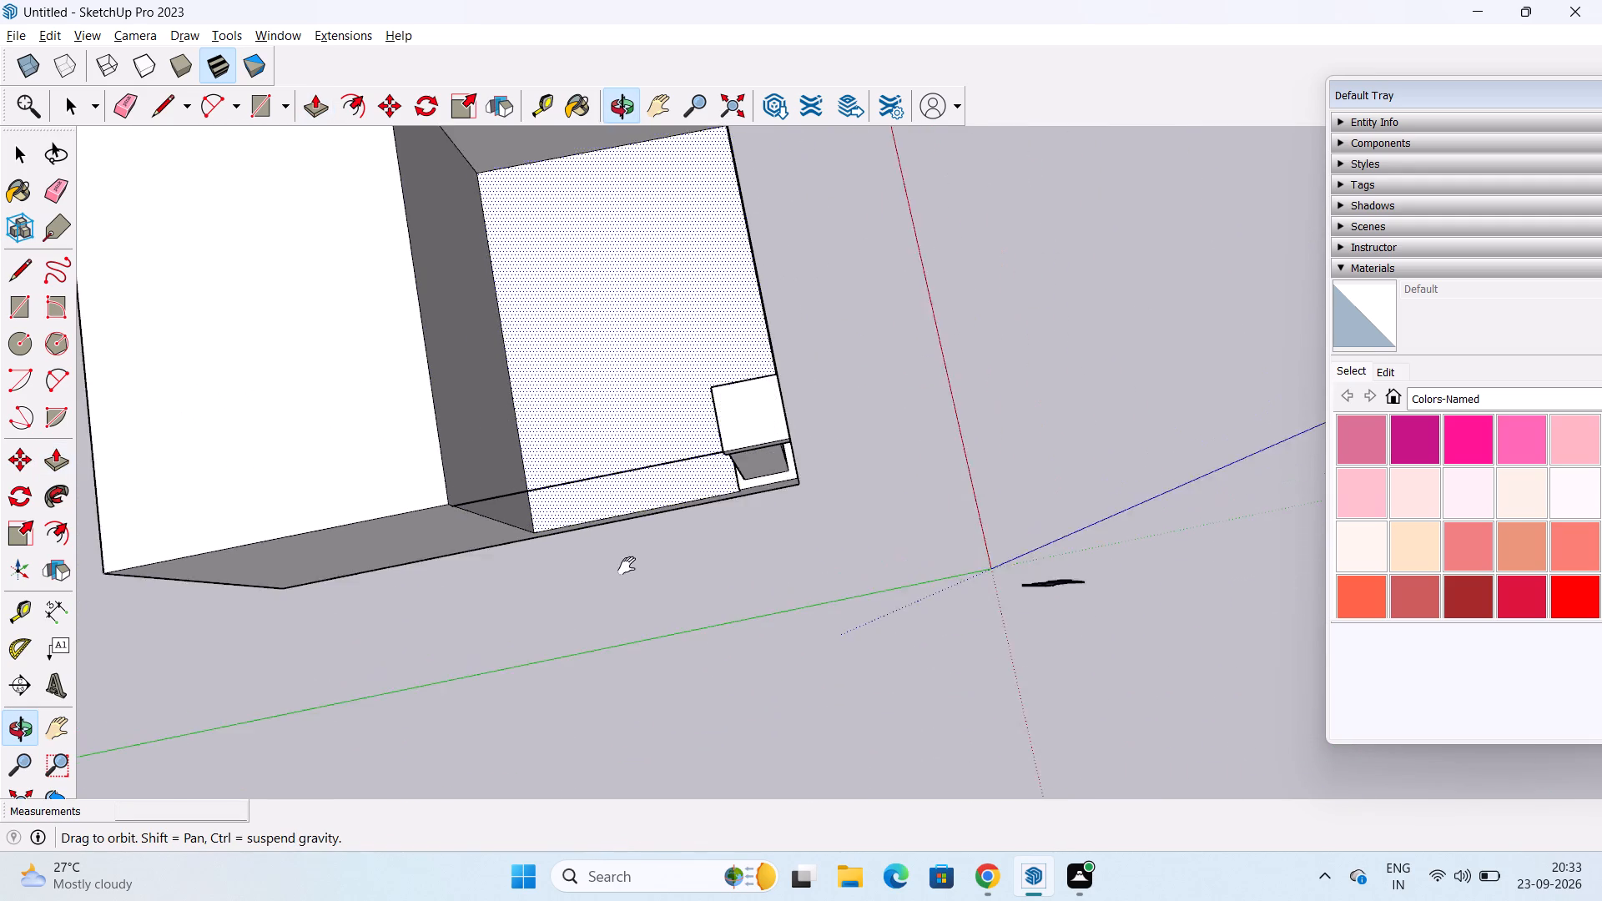
{"action": "middle_click_drag", "start_coordinate": [627, 566], "coordinate": [493, 900], "text": "shift"}
{"action": "middle_click_drag", "start_coordinate": [397, 596], "coordinate": [602, 513]}
{"action": "scroll", "coordinate": [557, 578], "scroll_direction": "up", "scroll_amount": 2}
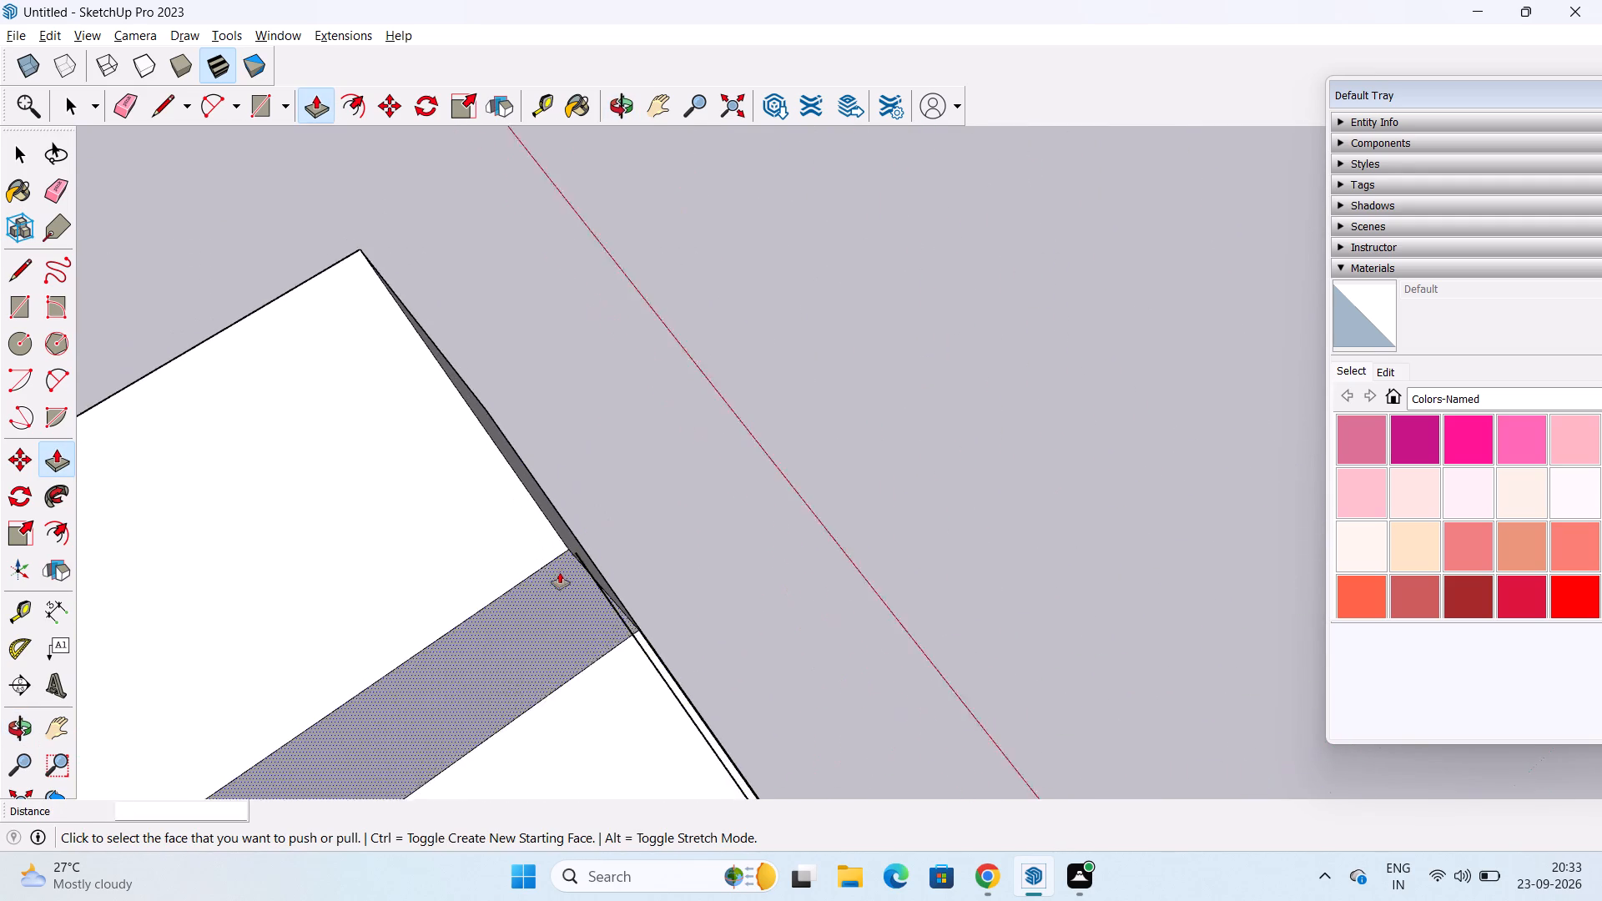
{"action": "scroll", "coordinate": [560, 572], "scroll_direction": "up", "scroll_amount": 14}
{"action": "middle_click_drag", "start_coordinate": [536, 593], "coordinate": [639, 558]}
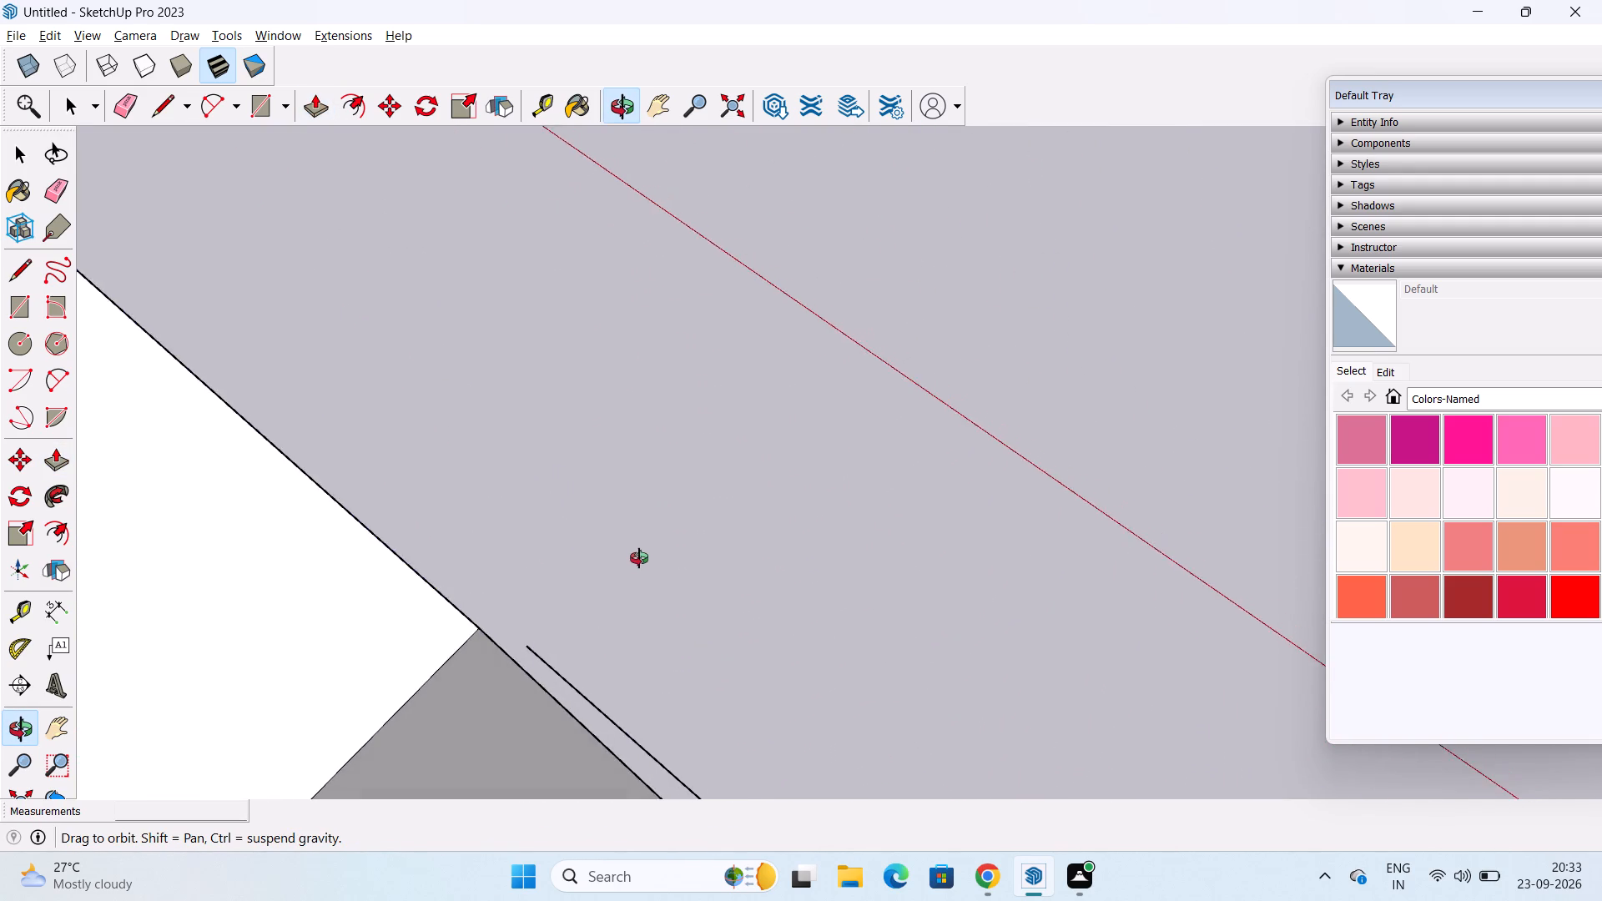
{"action": "middle_click_drag", "start_coordinate": [639, 558], "coordinate": [329, 561]}
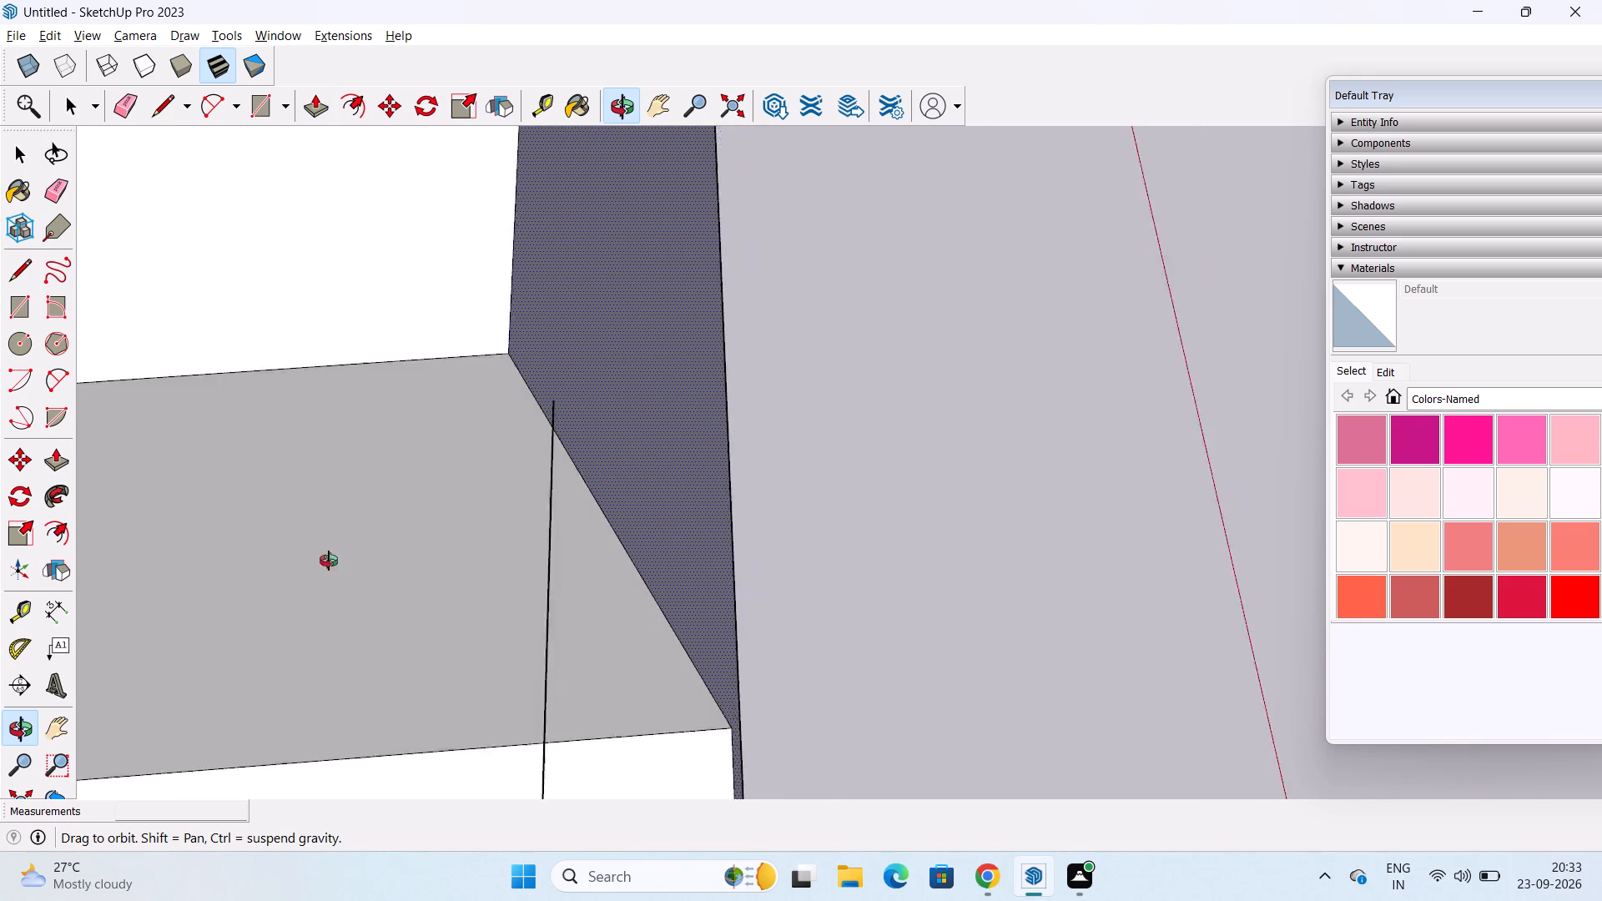
{"action": "middle_click_drag", "start_coordinate": [329, 561], "coordinate": [346, 546]}
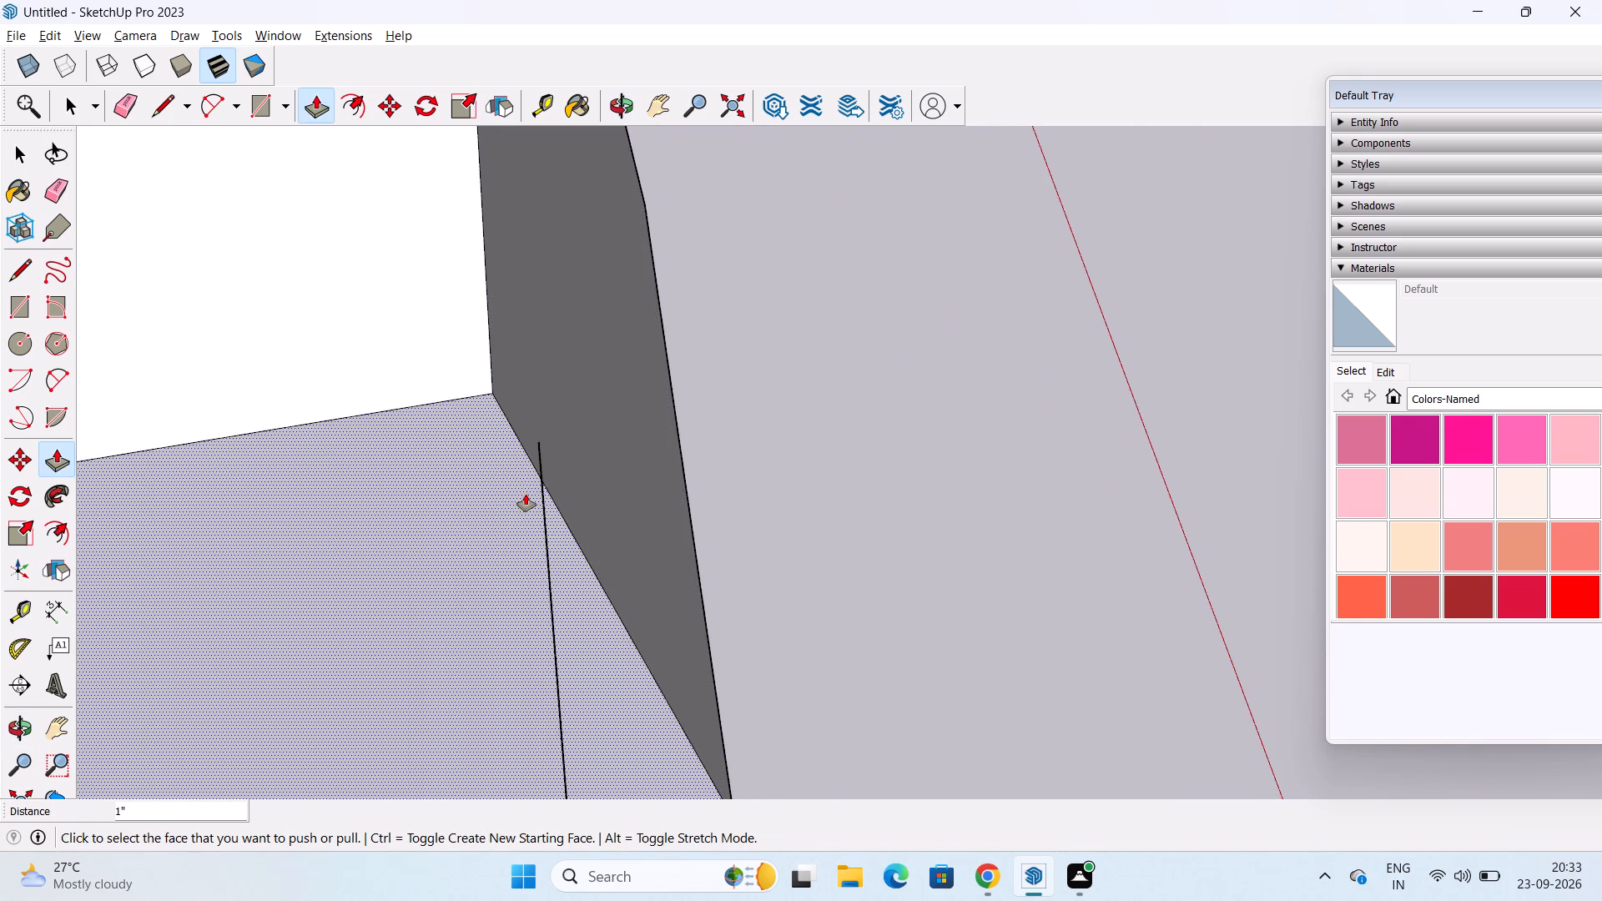
{"action": "middle_click_drag", "start_coordinate": [526, 494], "coordinate": [576, 485]}
{"action": "left_click", "coordinate": [504, 435]}
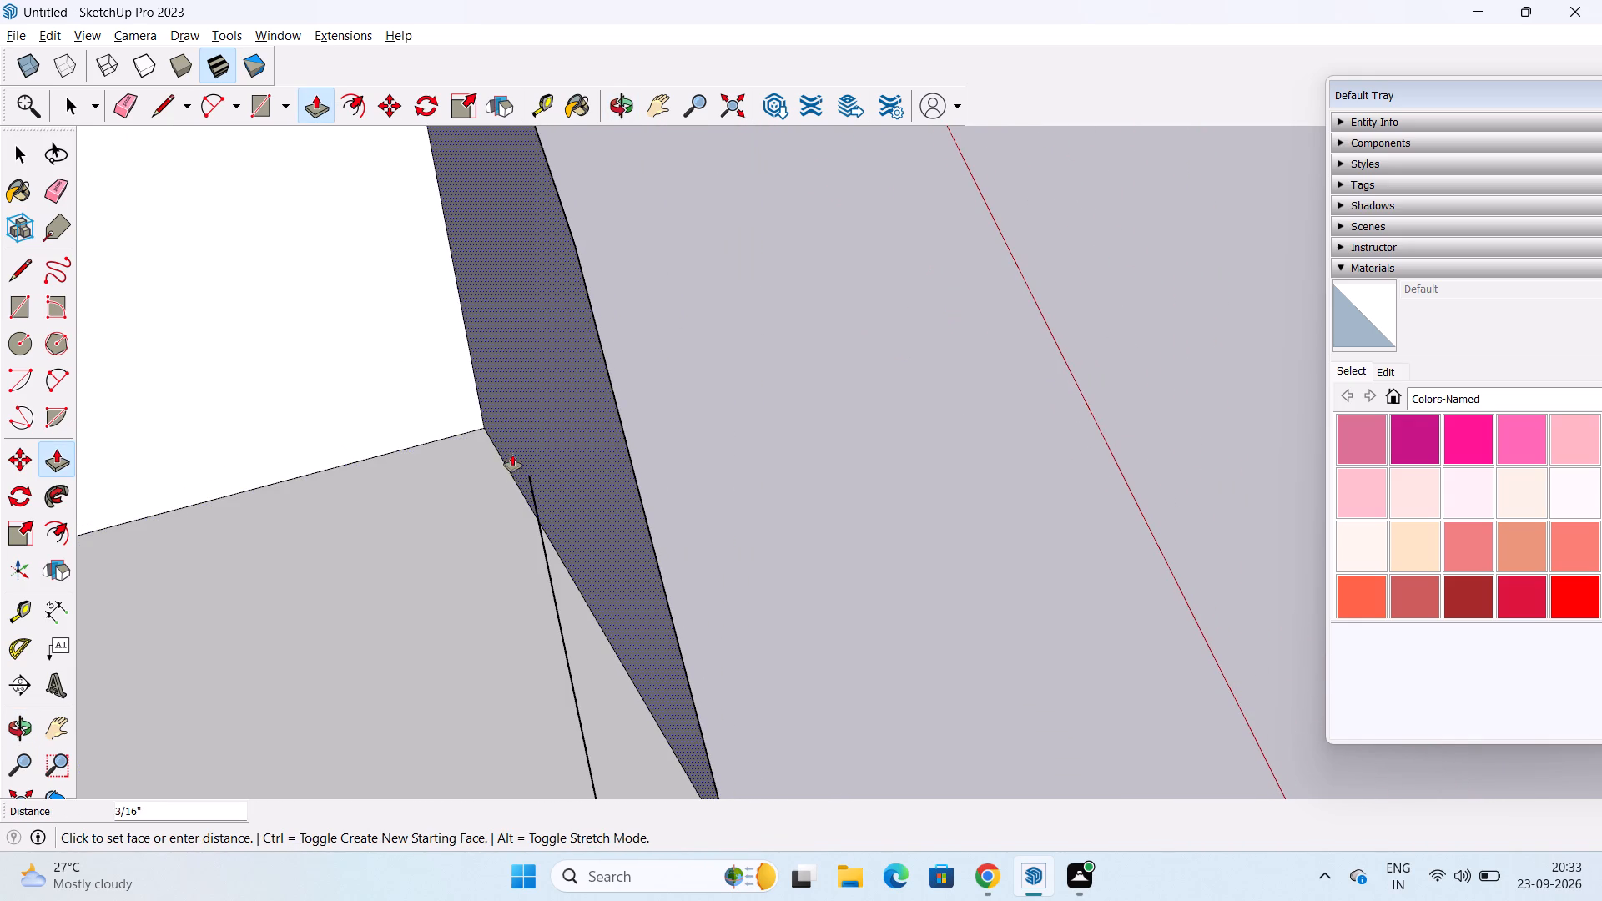
{"action": "left_click", "coordinate": [535, 498]}
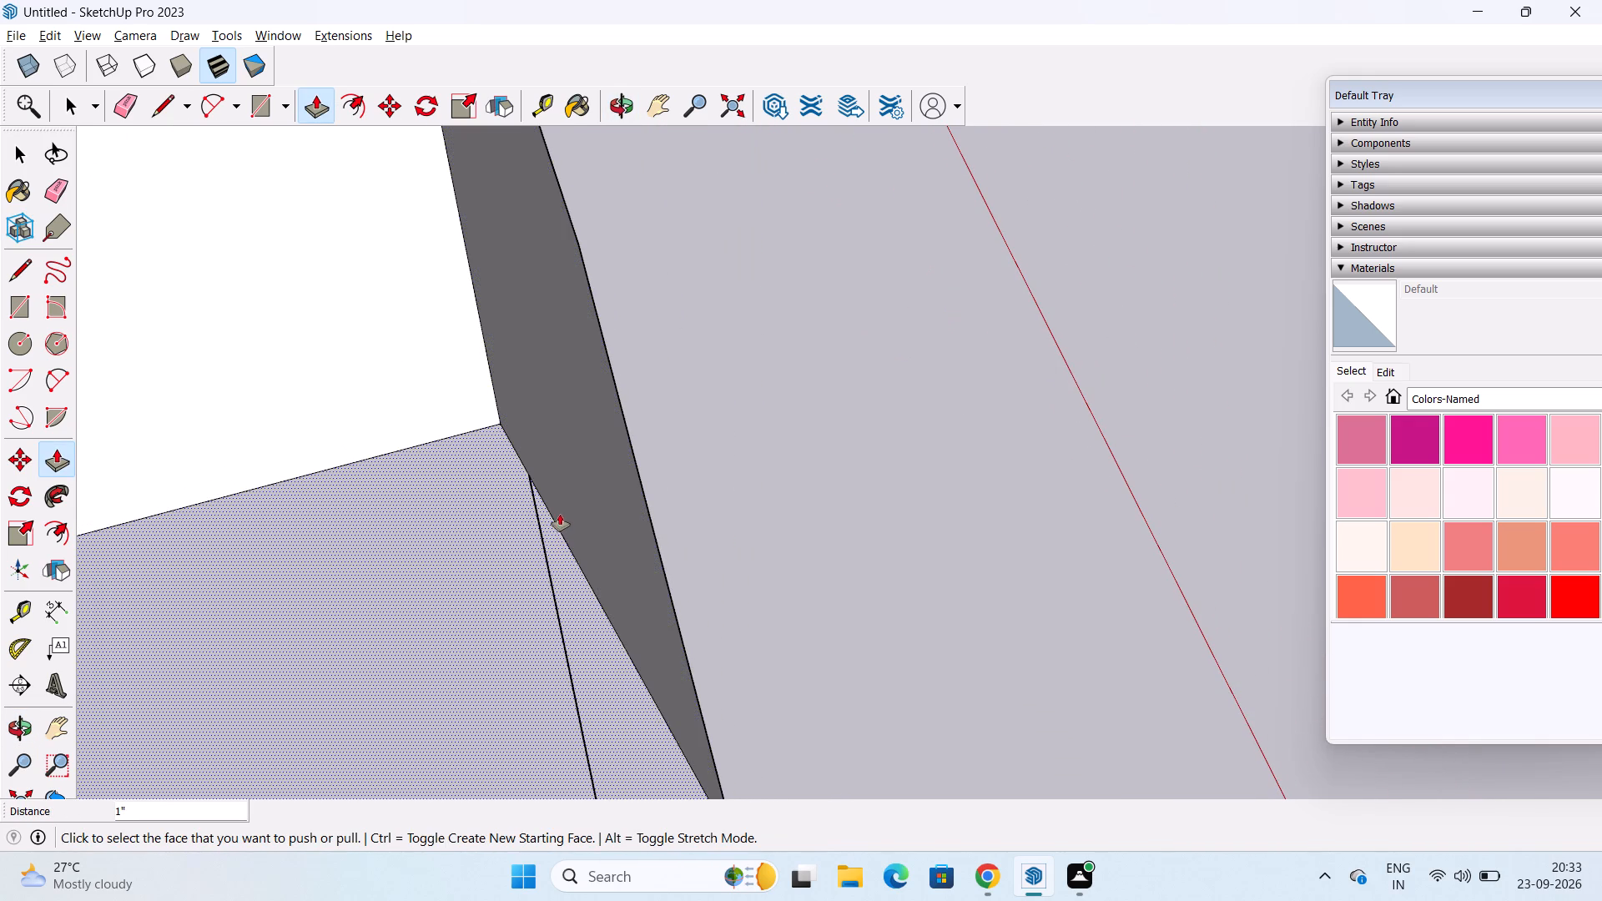
{"action": "key", "text": "space"}
Draw an 18' 1" by 12' 7" horizontal rectangle over the recess, from the side beam line's rear end to the front beam line's end.
{"action": "middle_click_drag", "start_coordinate": [562, 514], "coordinate": [205, 468]}
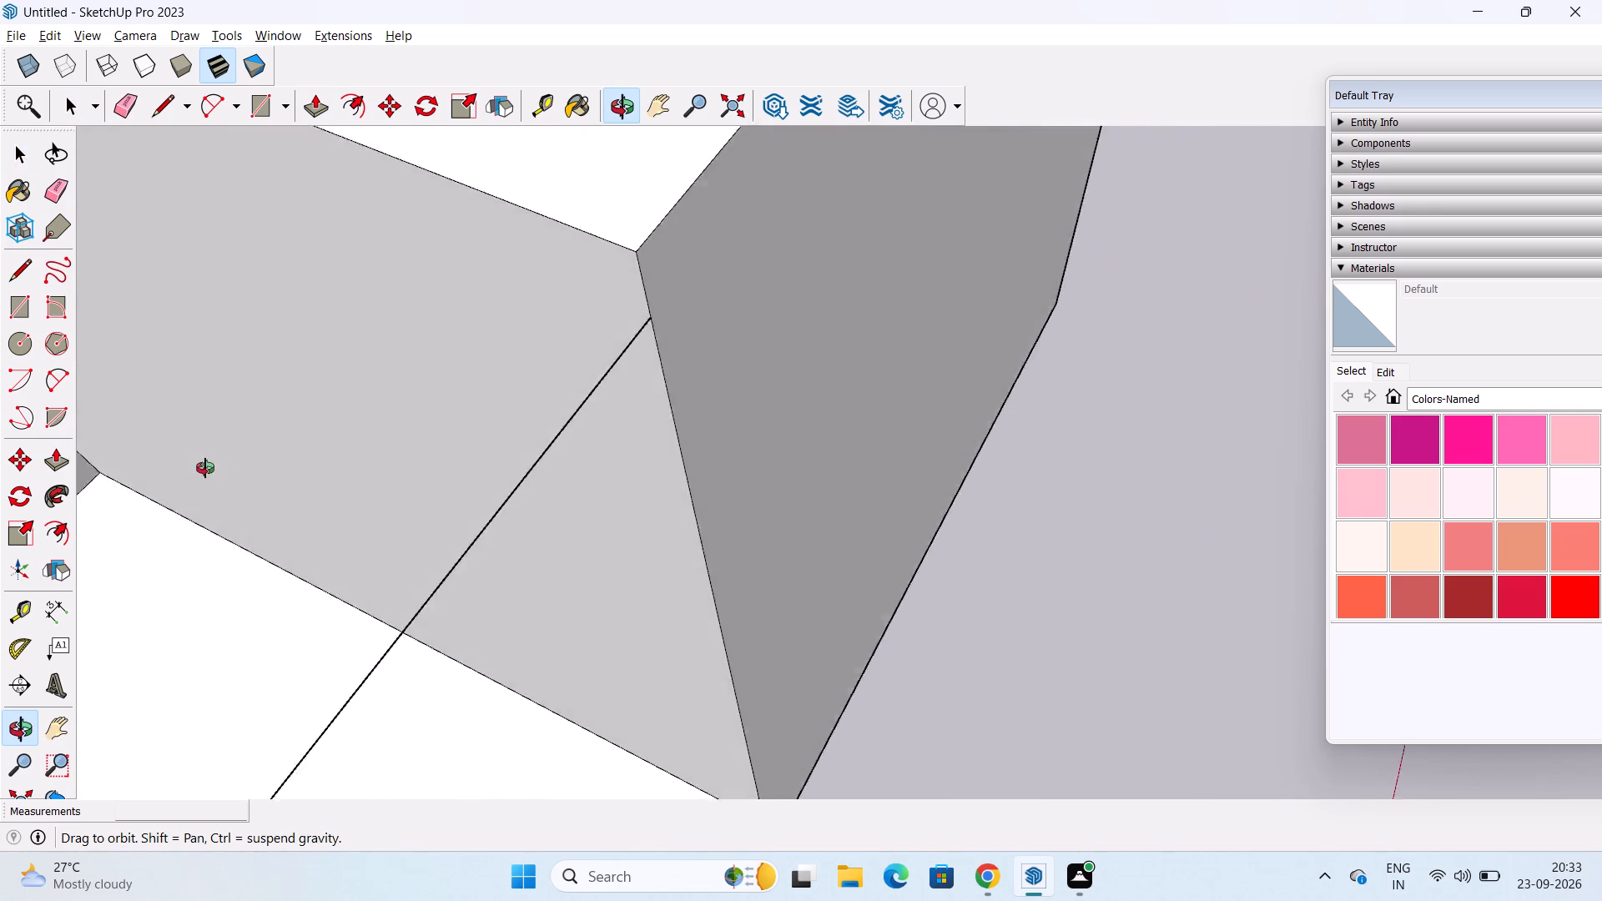
{"action": "middle_click_drag", "start_coordinate": [205, 468], "coordinate": [159, 433]}
{"action": "scroll", "coordinate": [334, 424], "scroll_direction": "down", "scroll_amount": 10}
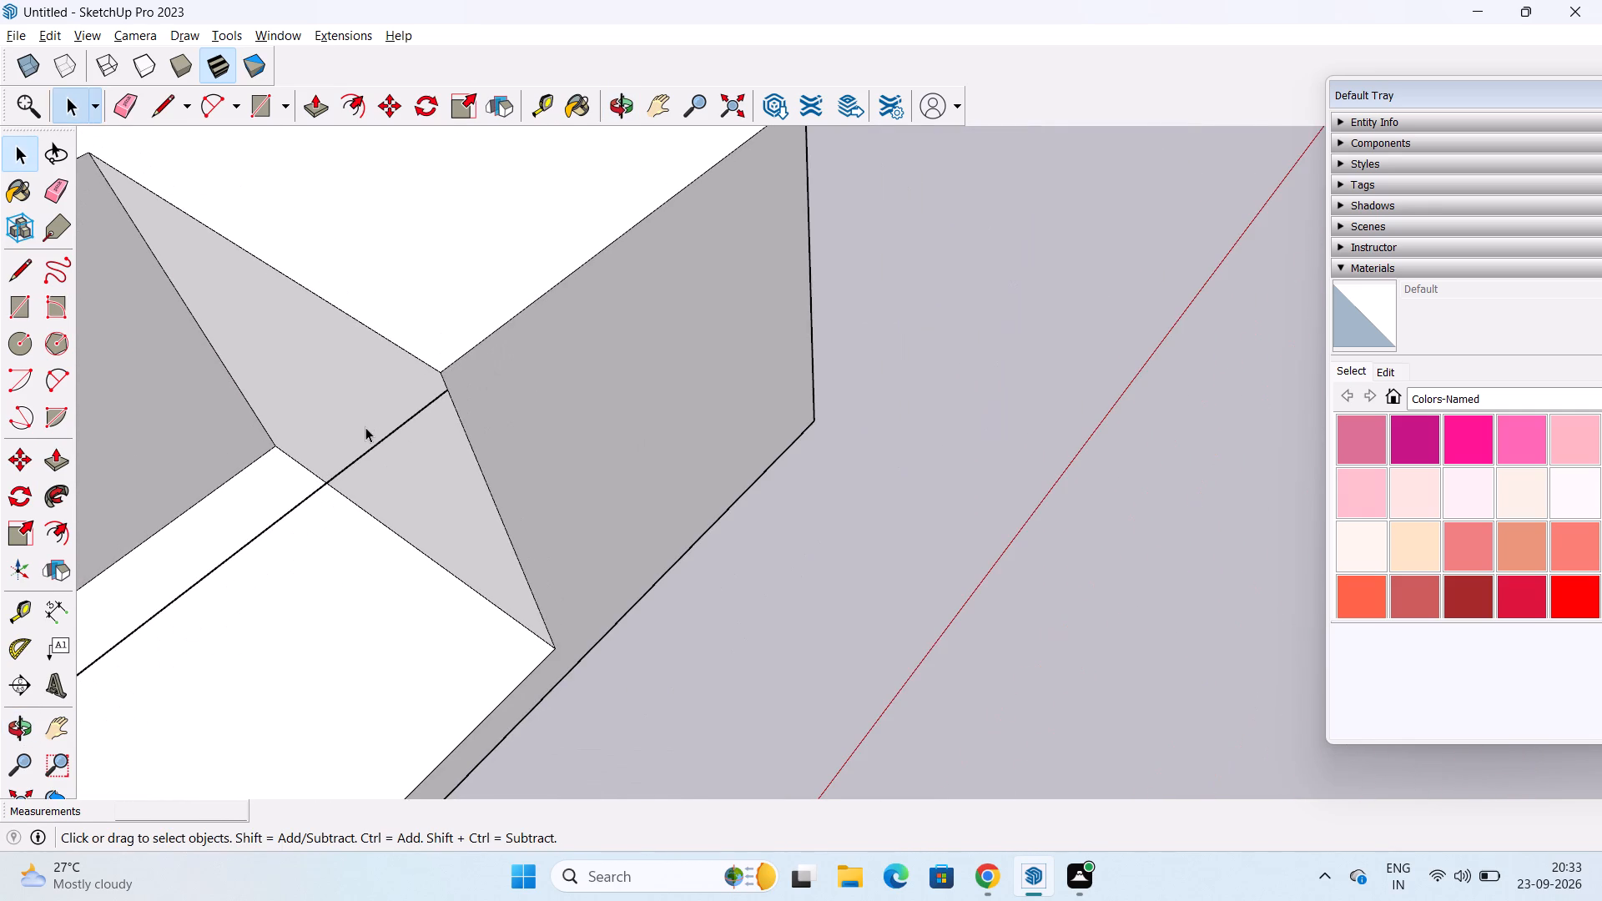
{"action": "middle_click_drag", "start_coordinate": [365, 427], "coordinate": [529, 379], "text": "shift"}
{"action": "scroll", "coordinate": [519, 401], "scroll_direction": "down", "scroll_amount": 8}
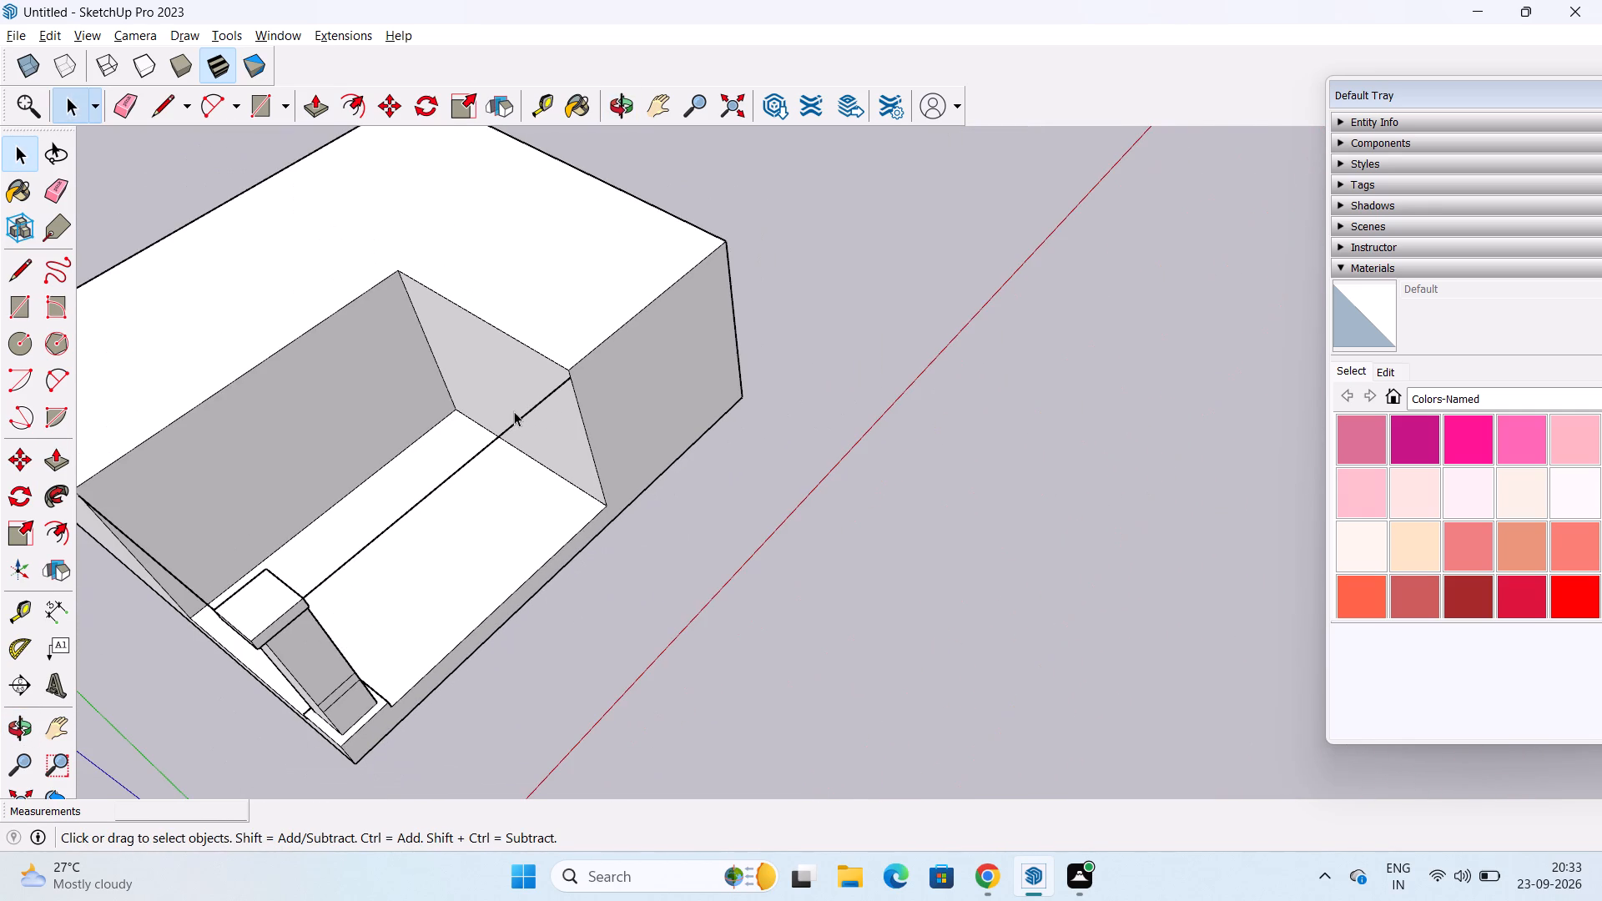
{"action": "middle_click_drag", "start_coordinate": [514, 411], "coordinate": [629, 386]}
{"action": "middle_click_drag", "start_coordinate": [630, 386], "coordinate": [417, 423]}
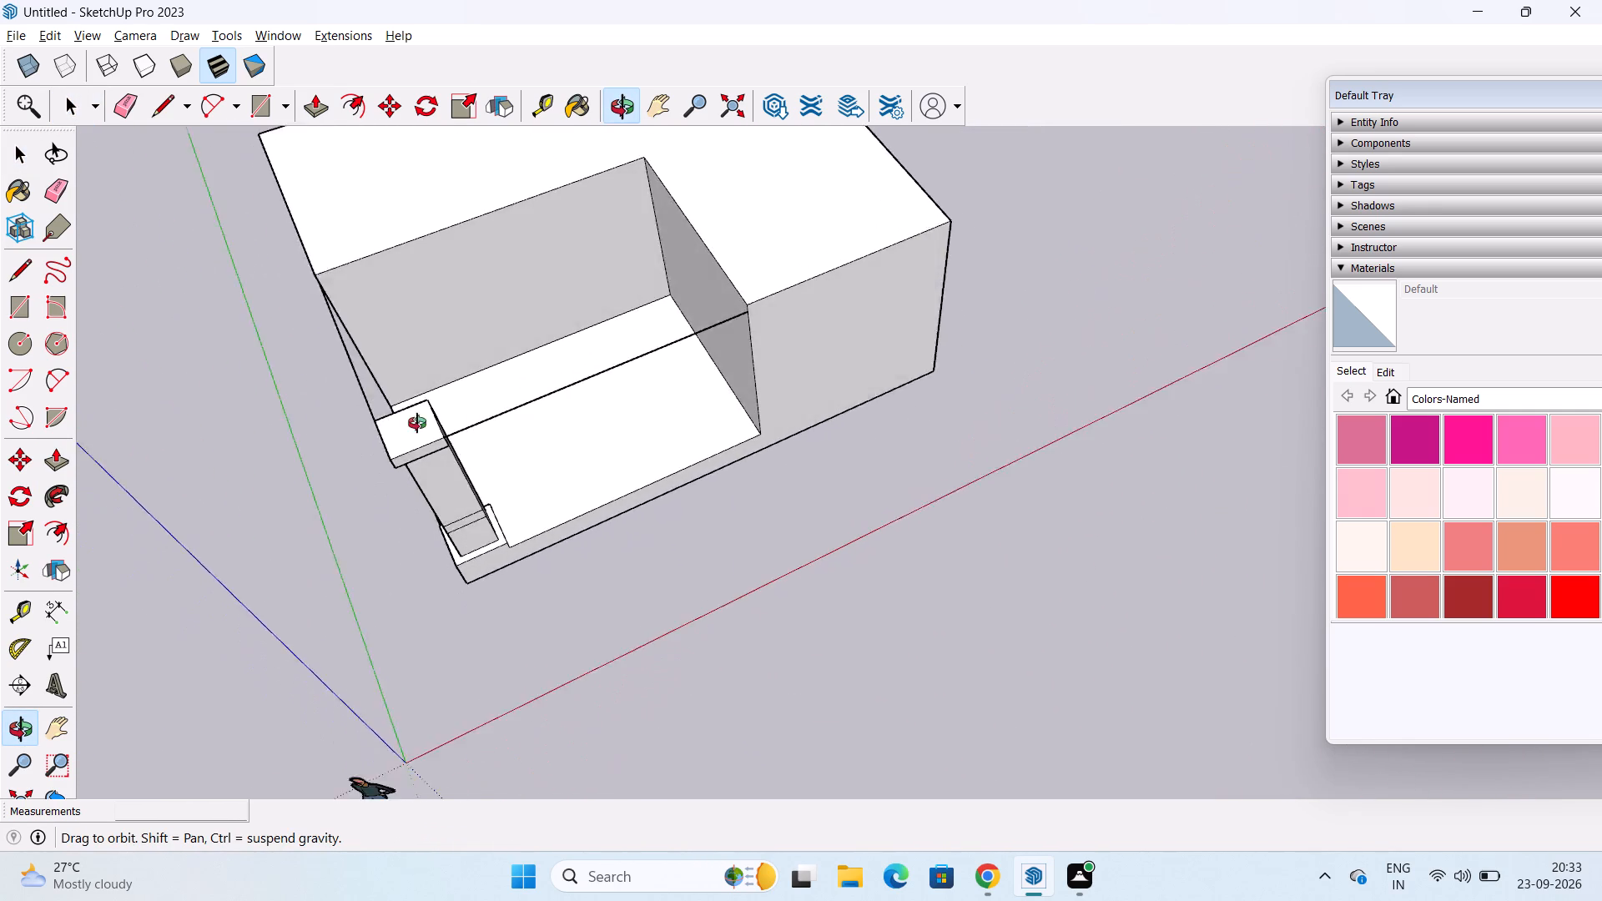
{"action": "middle_click_drag", "start_coordinate": [417, 423], "coordinate": [393, 423]}
{"action": "middle_click_drag", "start_coordinate": [521, 431], "coordinate": [544, 288]}
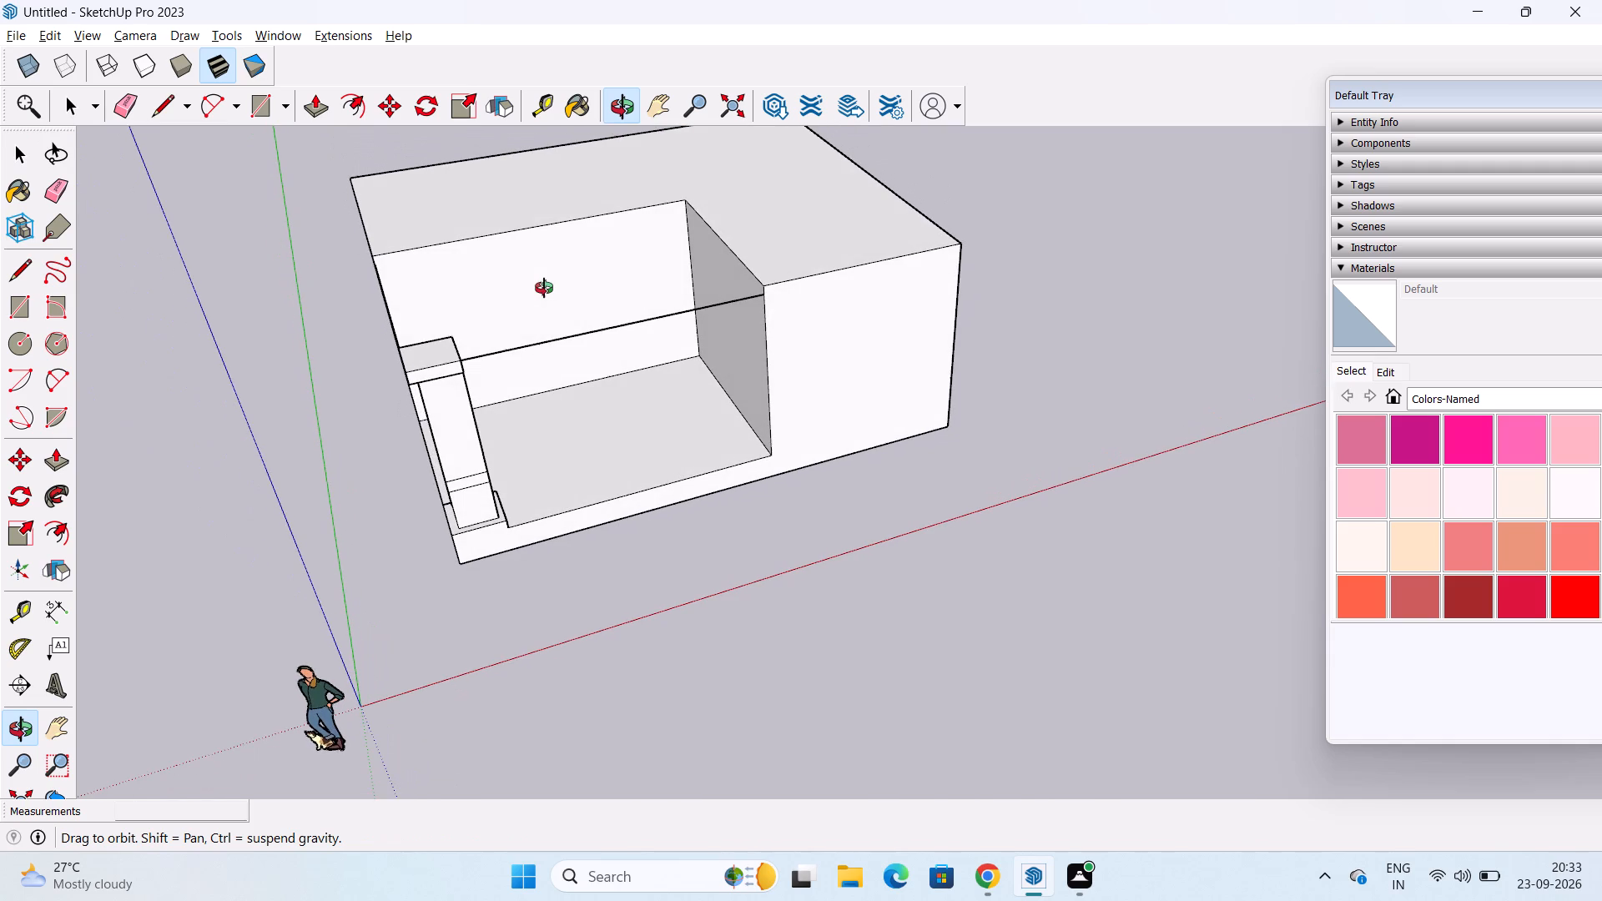
{"action": "middle_click_drag", "start_coordinate": [544, 288], "coordinate": [476, 263]}
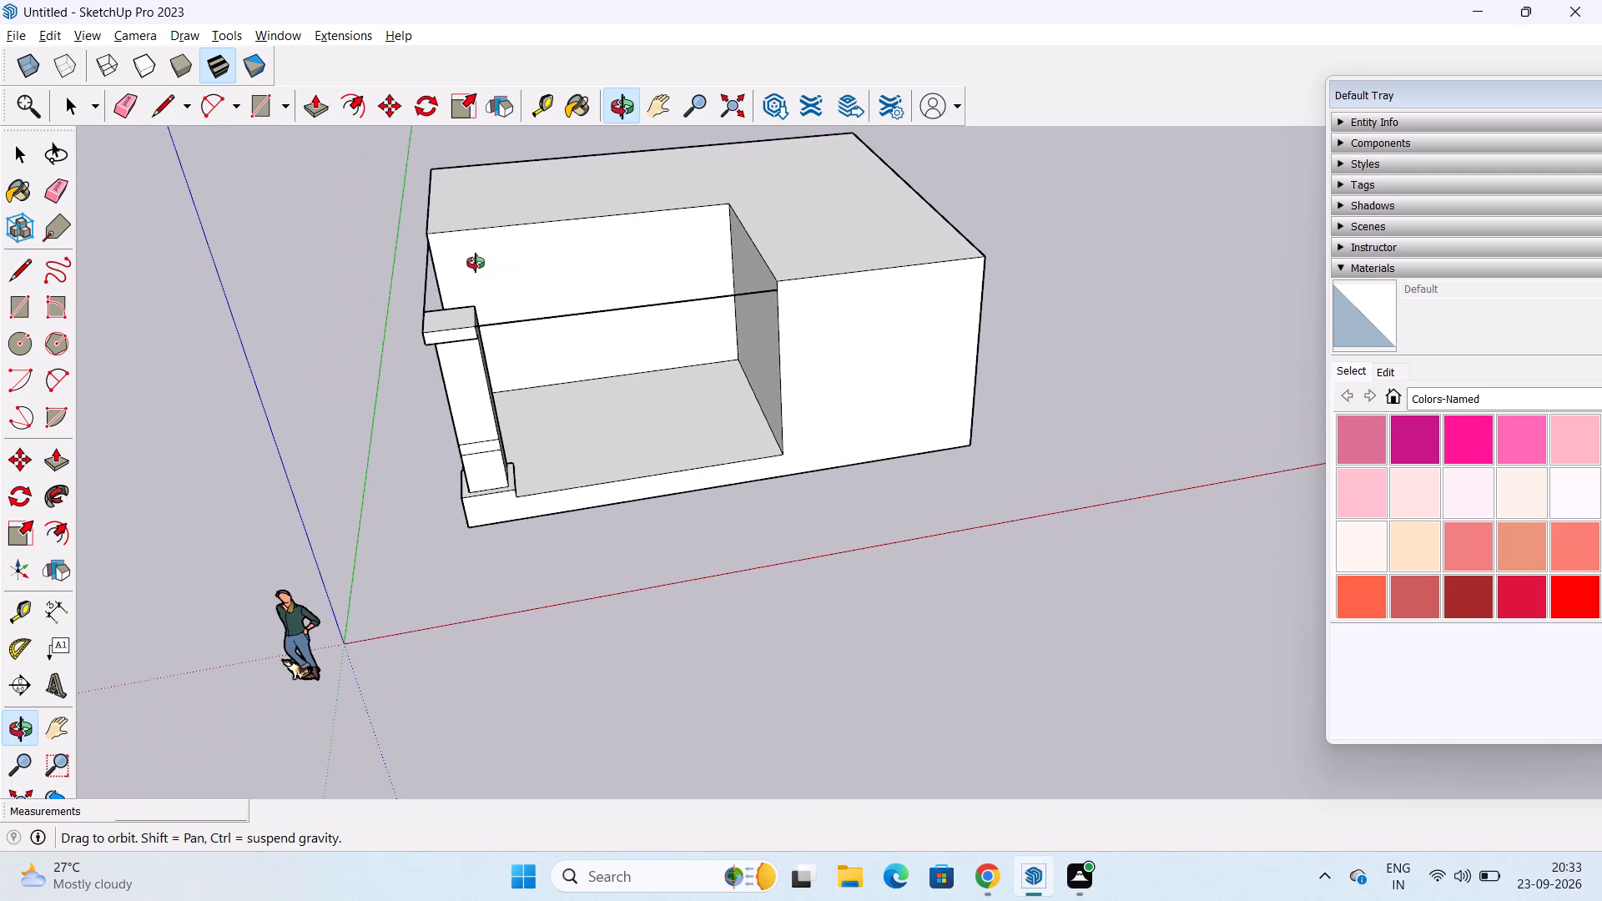
{"action": "middle_click_drag", "start_coordinate": [476, 263], "coordinate": [440, 371]}
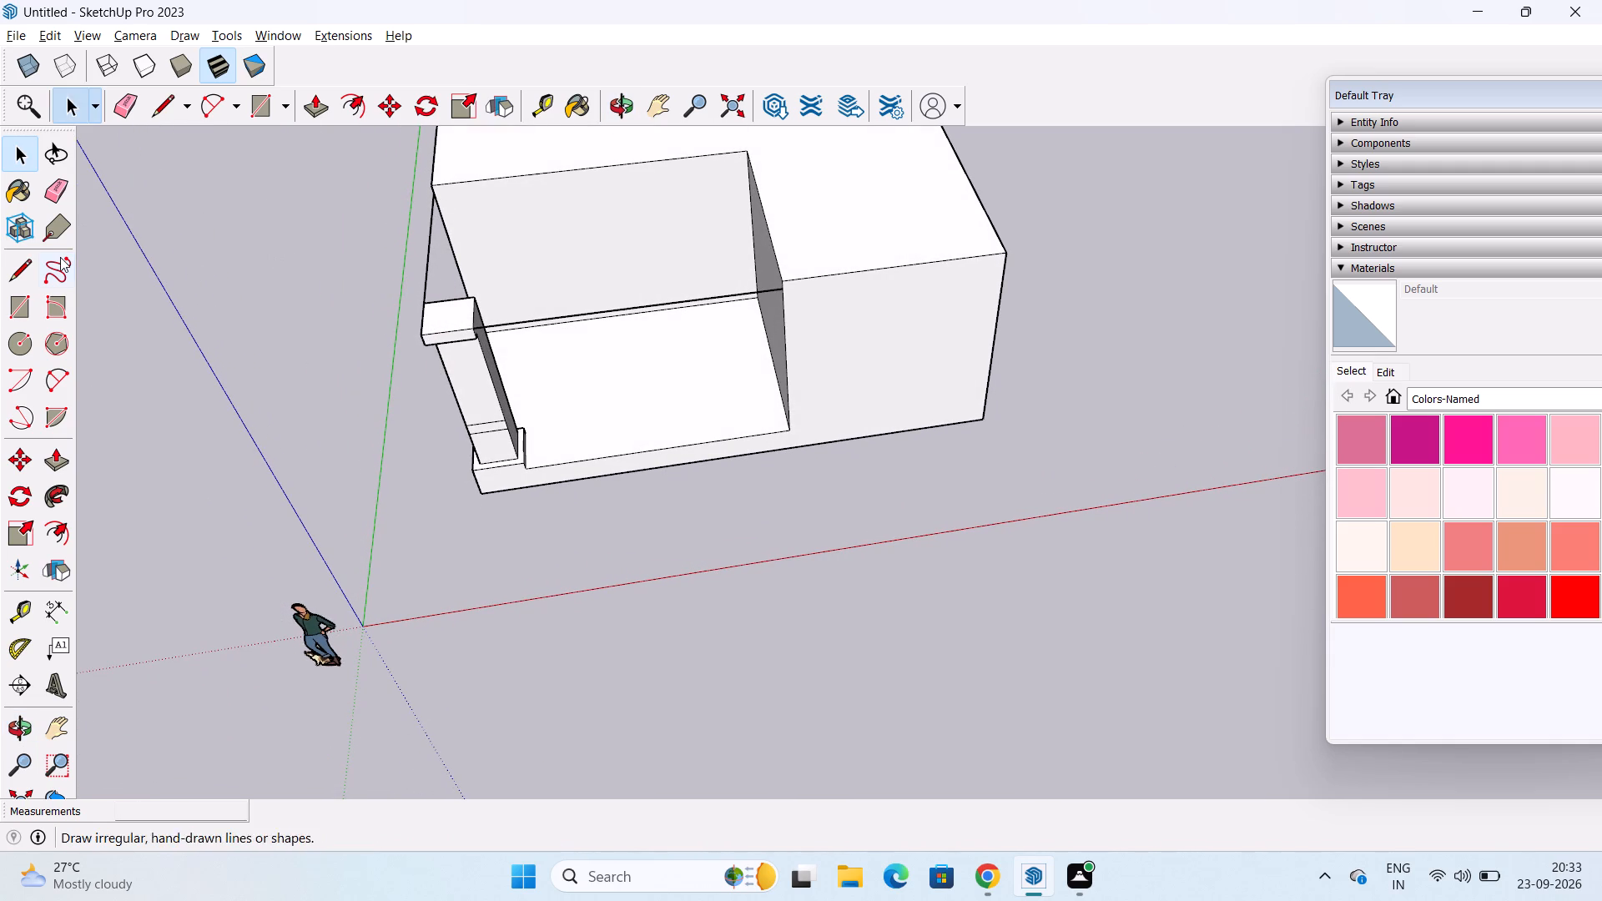
{"action": "left_click", "coordinate": [20, 310]}
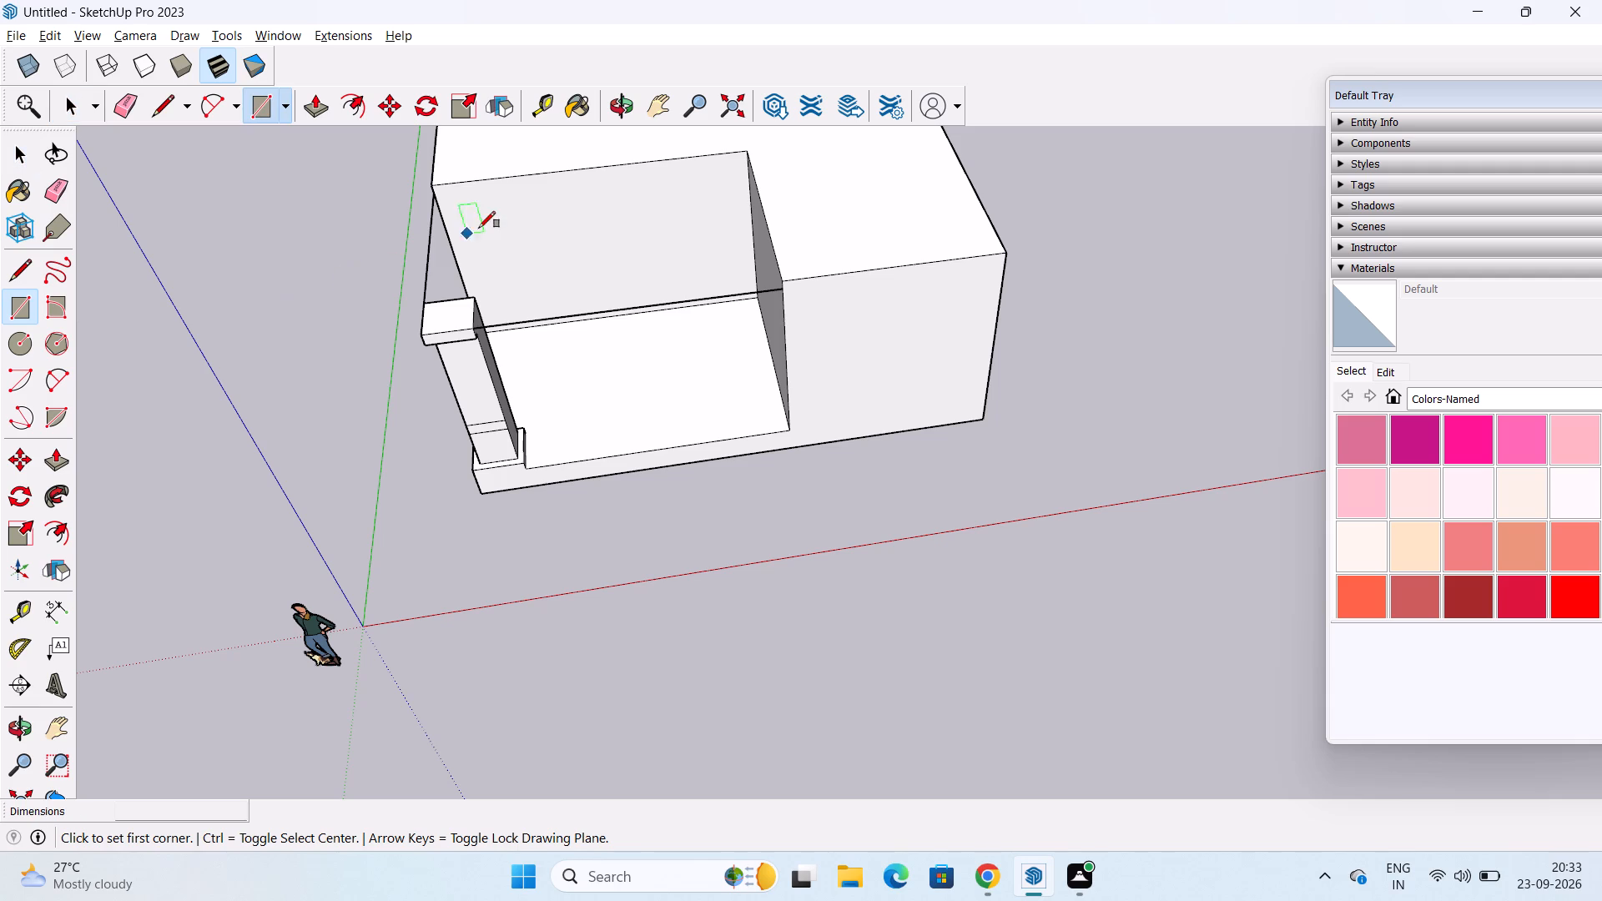
{"action": "left_click_drag", "start_coordinate": [433, 193], "coordinate": [441, 198]}
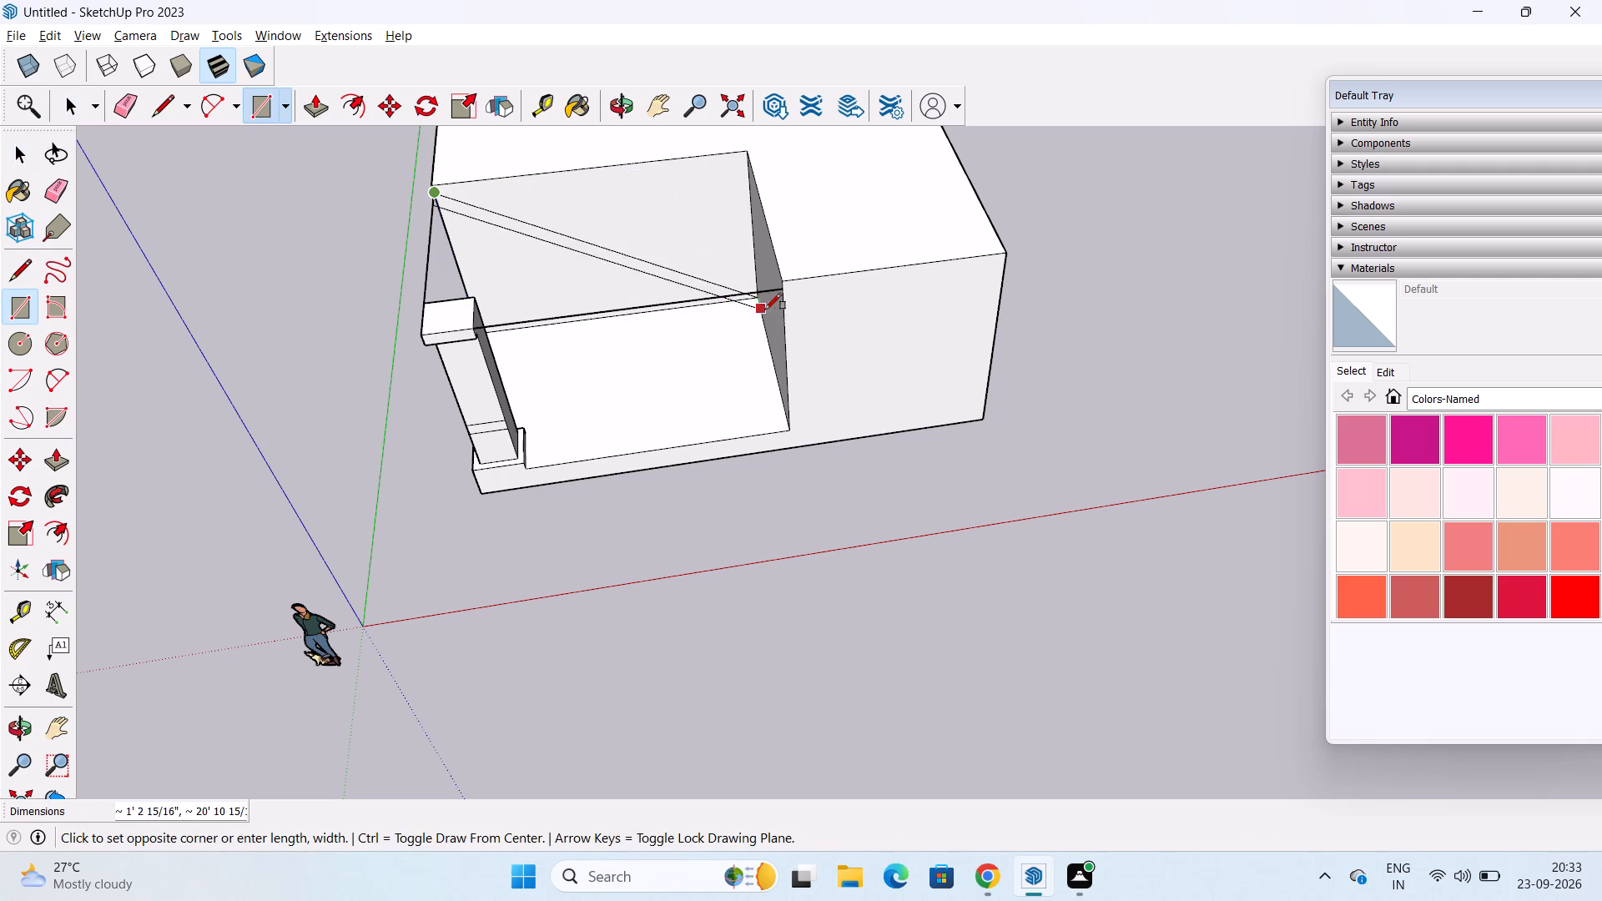
{"action": "left_click", "coordinate": [781, 292]}
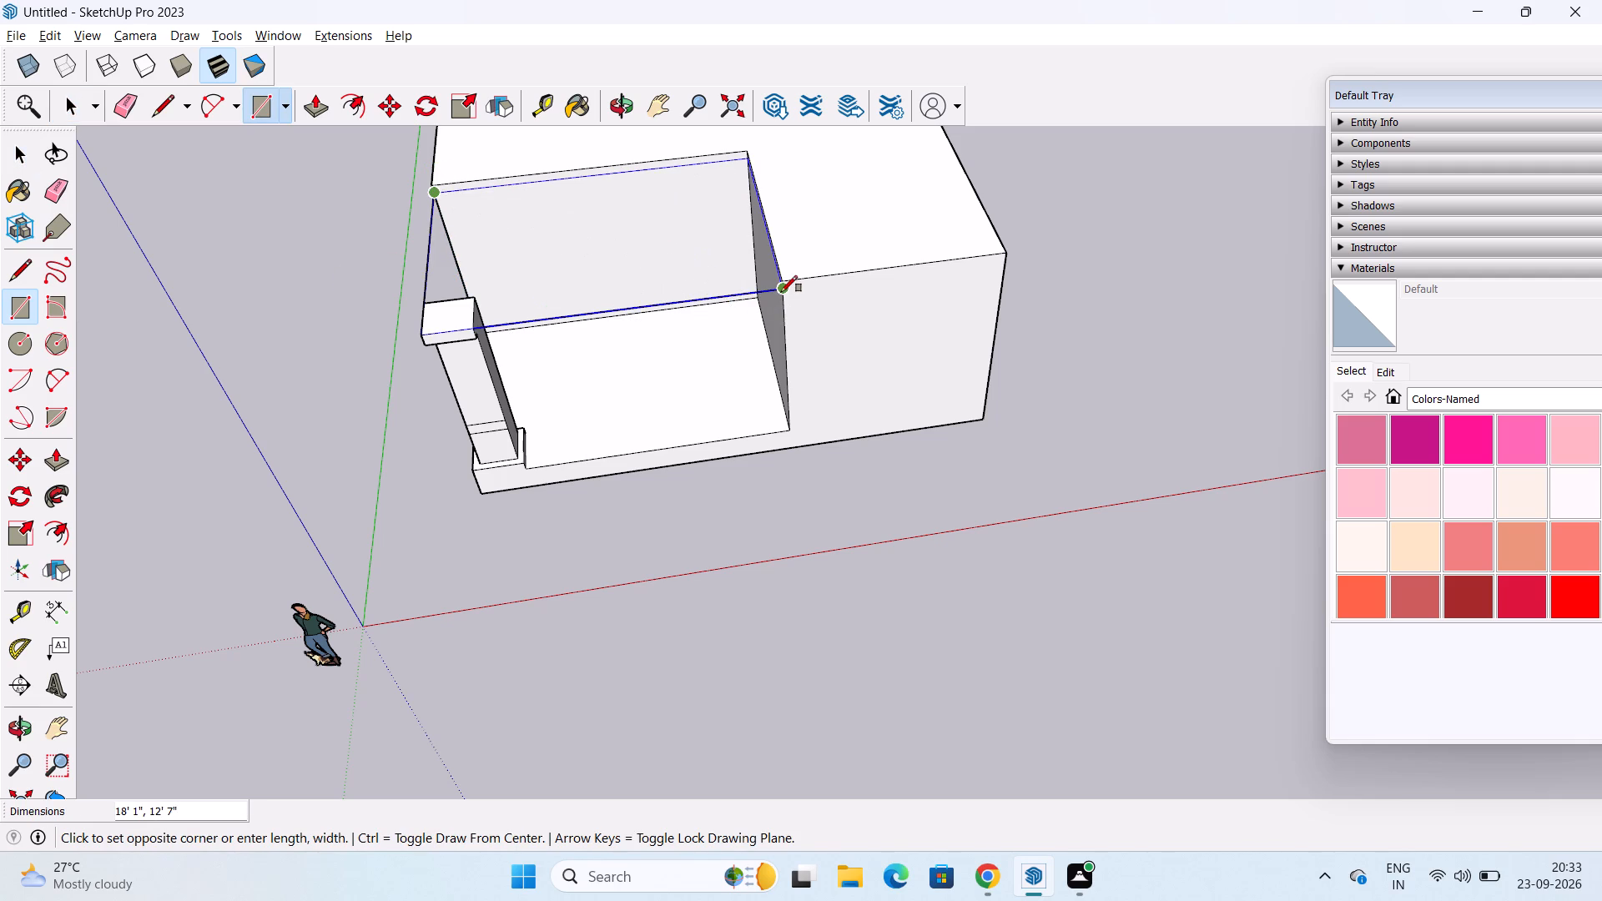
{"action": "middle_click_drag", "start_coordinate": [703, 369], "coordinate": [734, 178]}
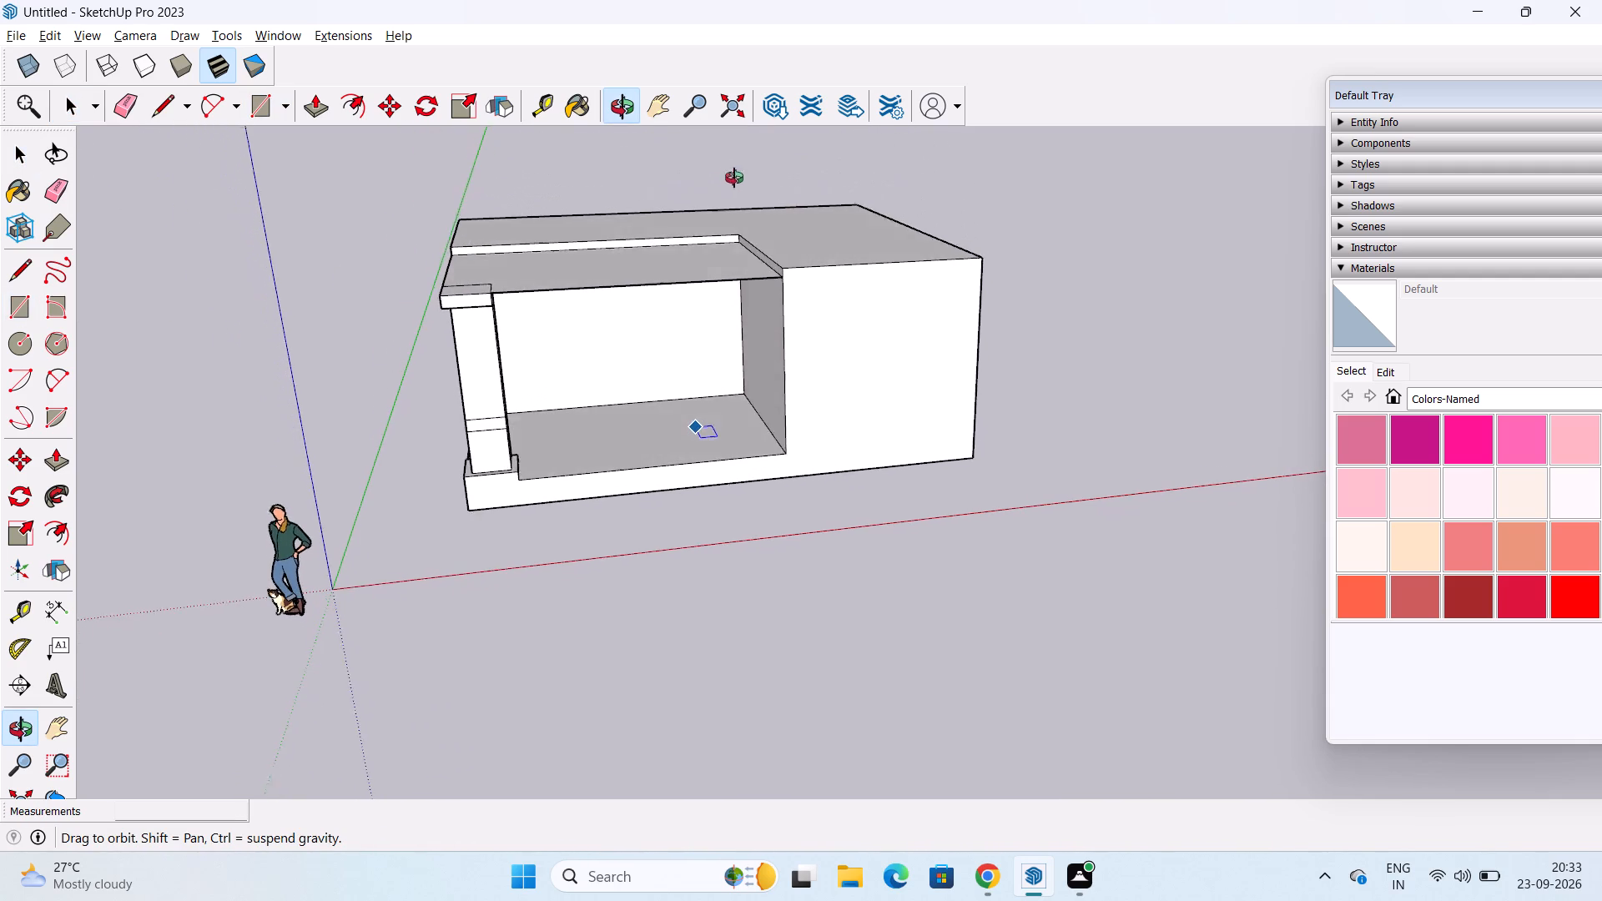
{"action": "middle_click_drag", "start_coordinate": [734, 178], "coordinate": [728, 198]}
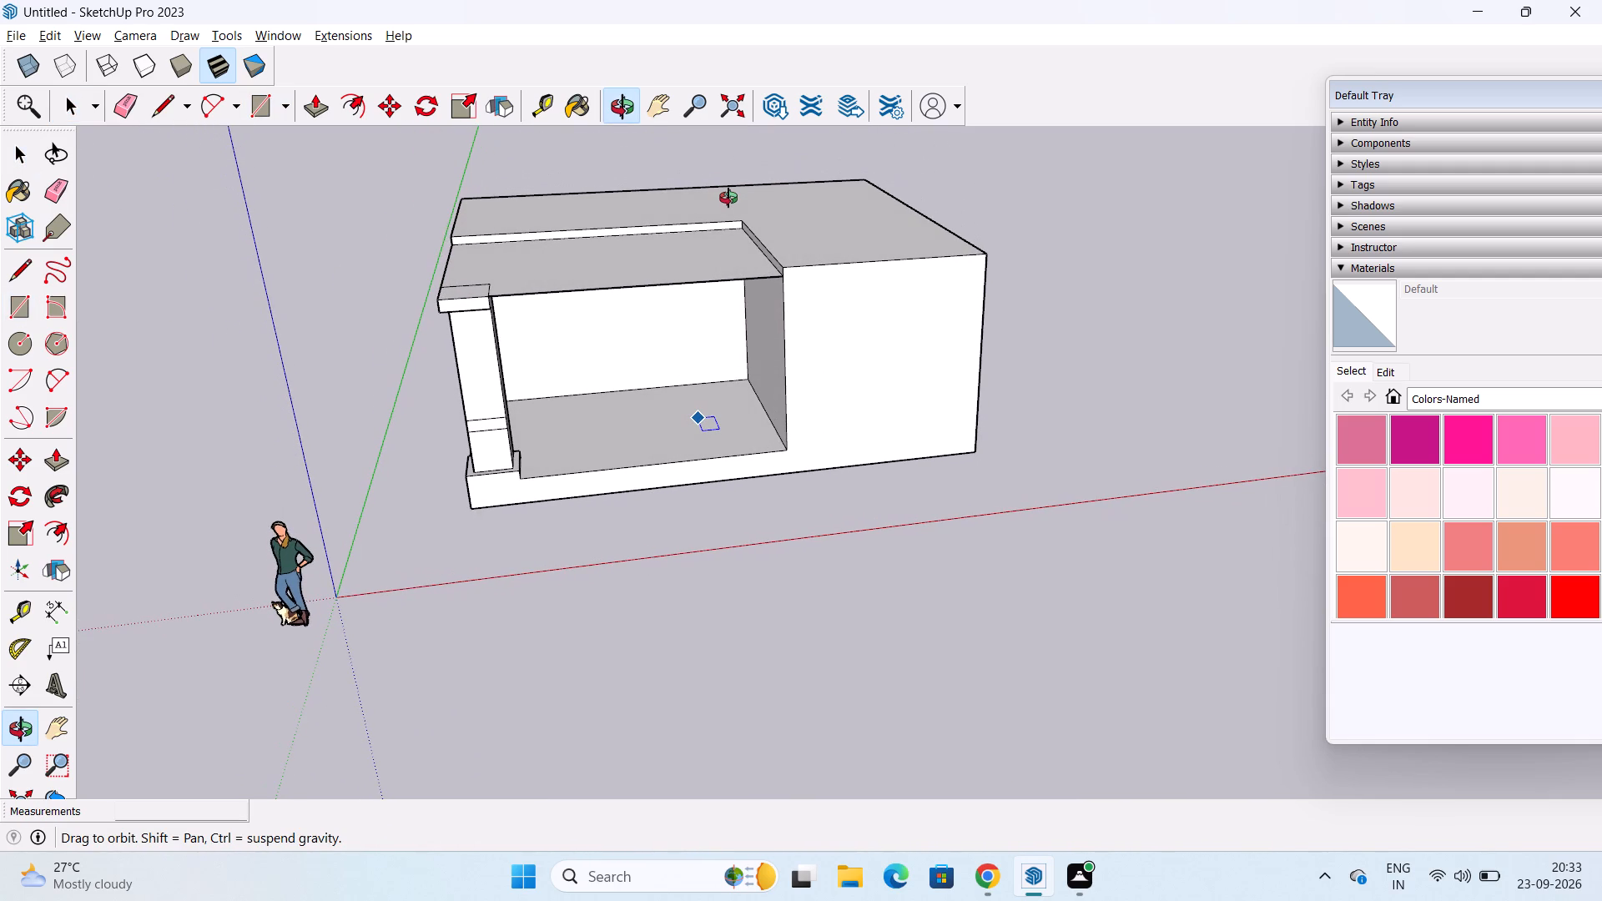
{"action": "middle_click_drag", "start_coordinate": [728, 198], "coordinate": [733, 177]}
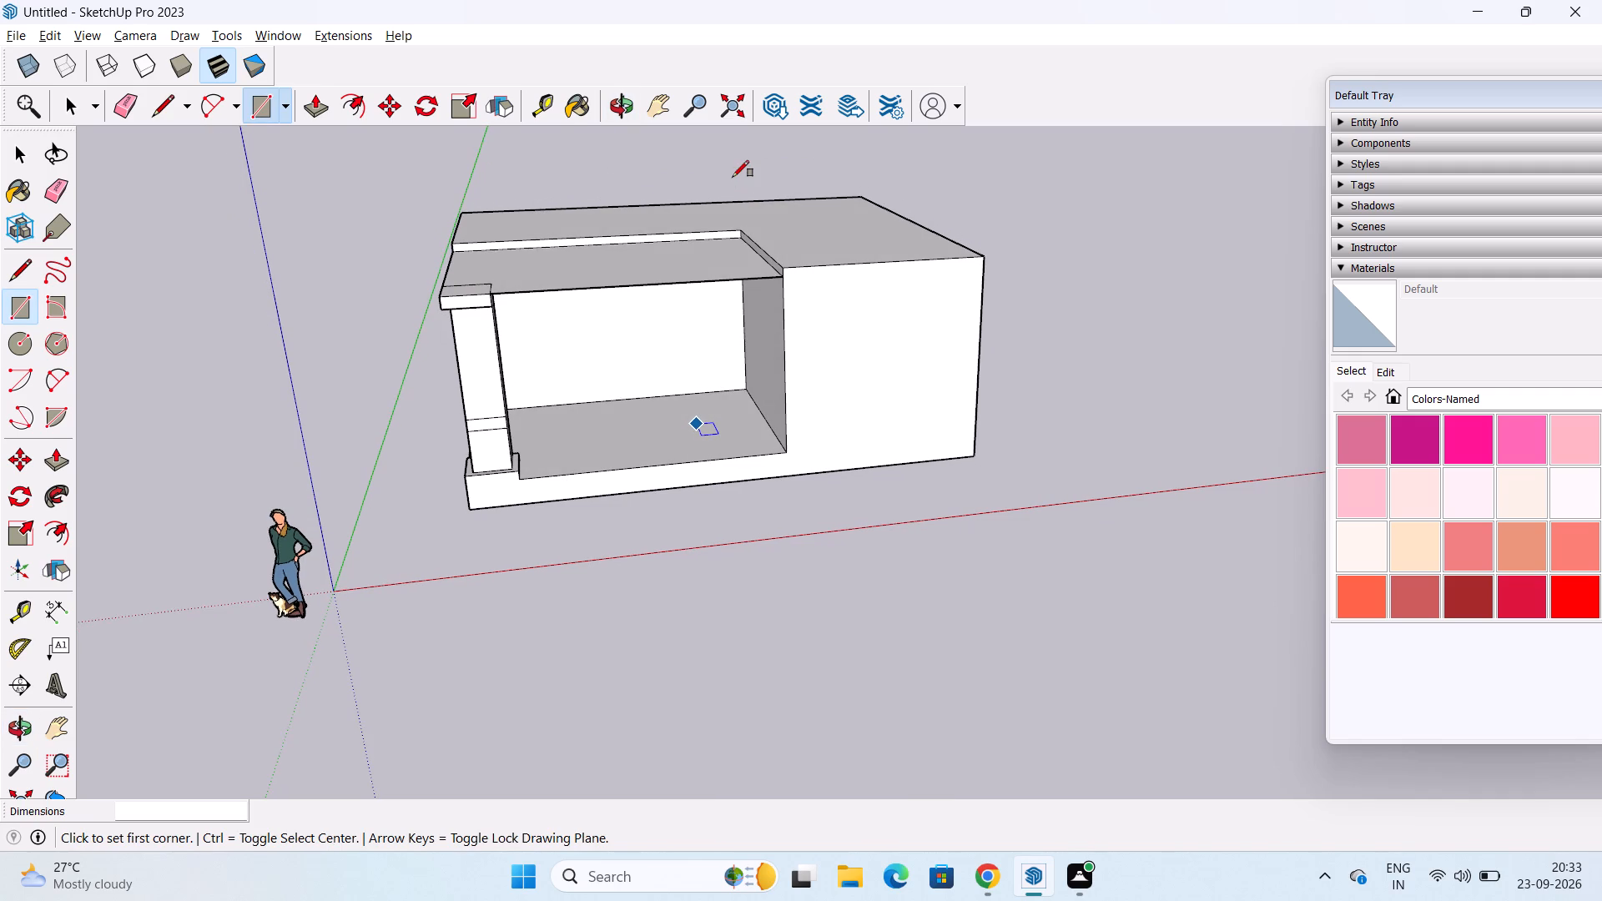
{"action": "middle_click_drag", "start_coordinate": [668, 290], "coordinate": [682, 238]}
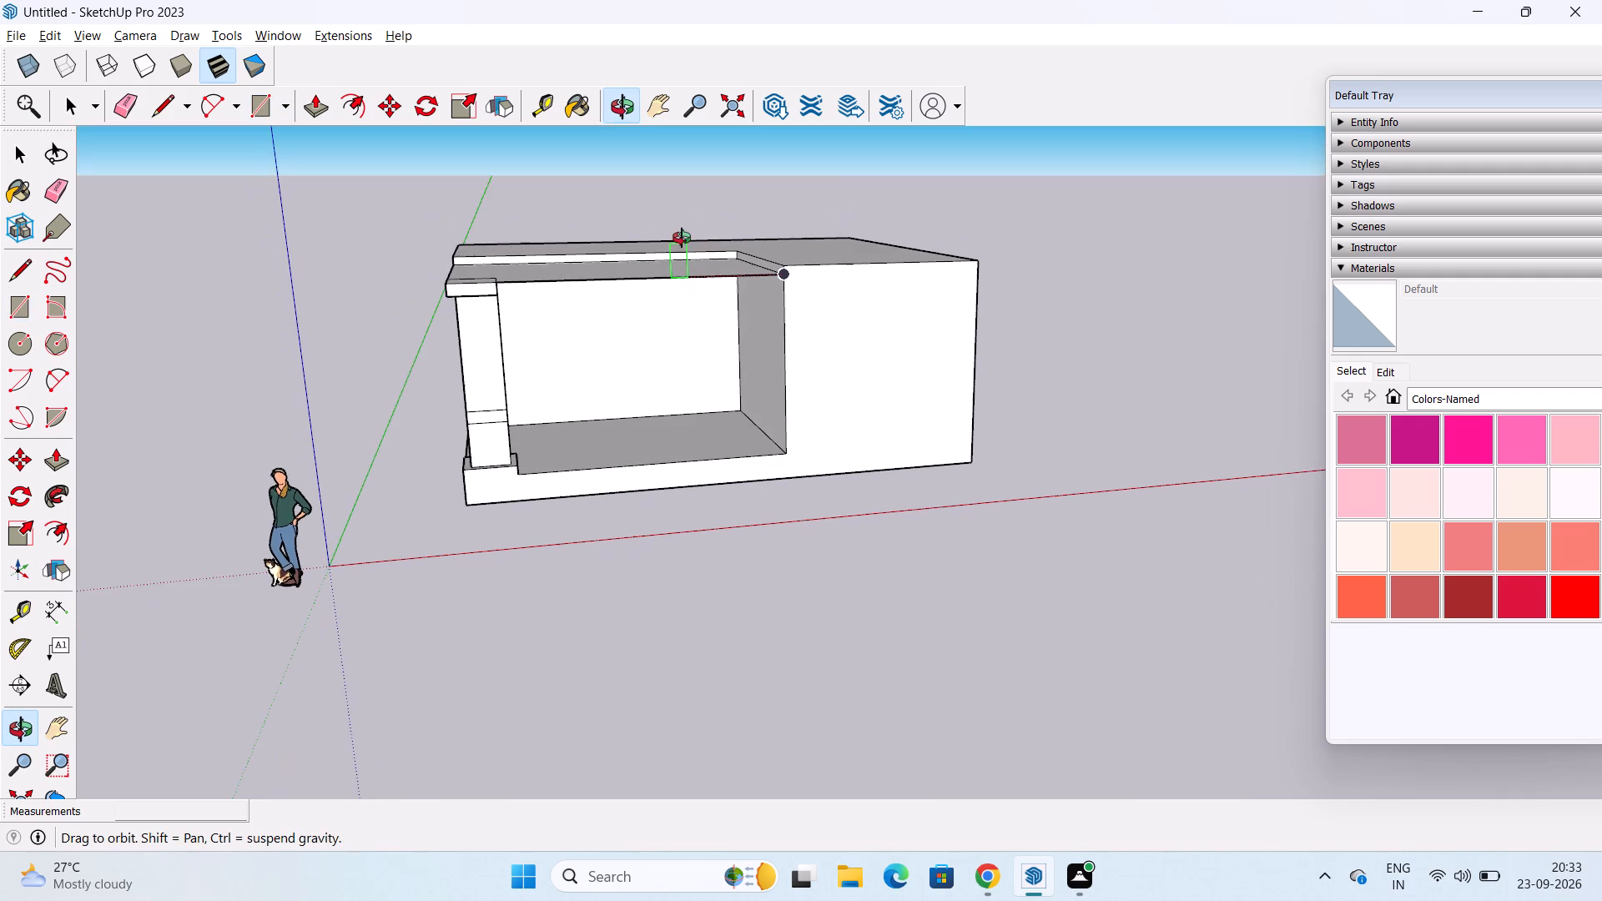
Push/Pull the roof face over the recess upward 6" so it is flush with the main roof.
{"action": "middle_click_drag", "start_coordinate": [682, 238], "coordinate": [690, 192]}
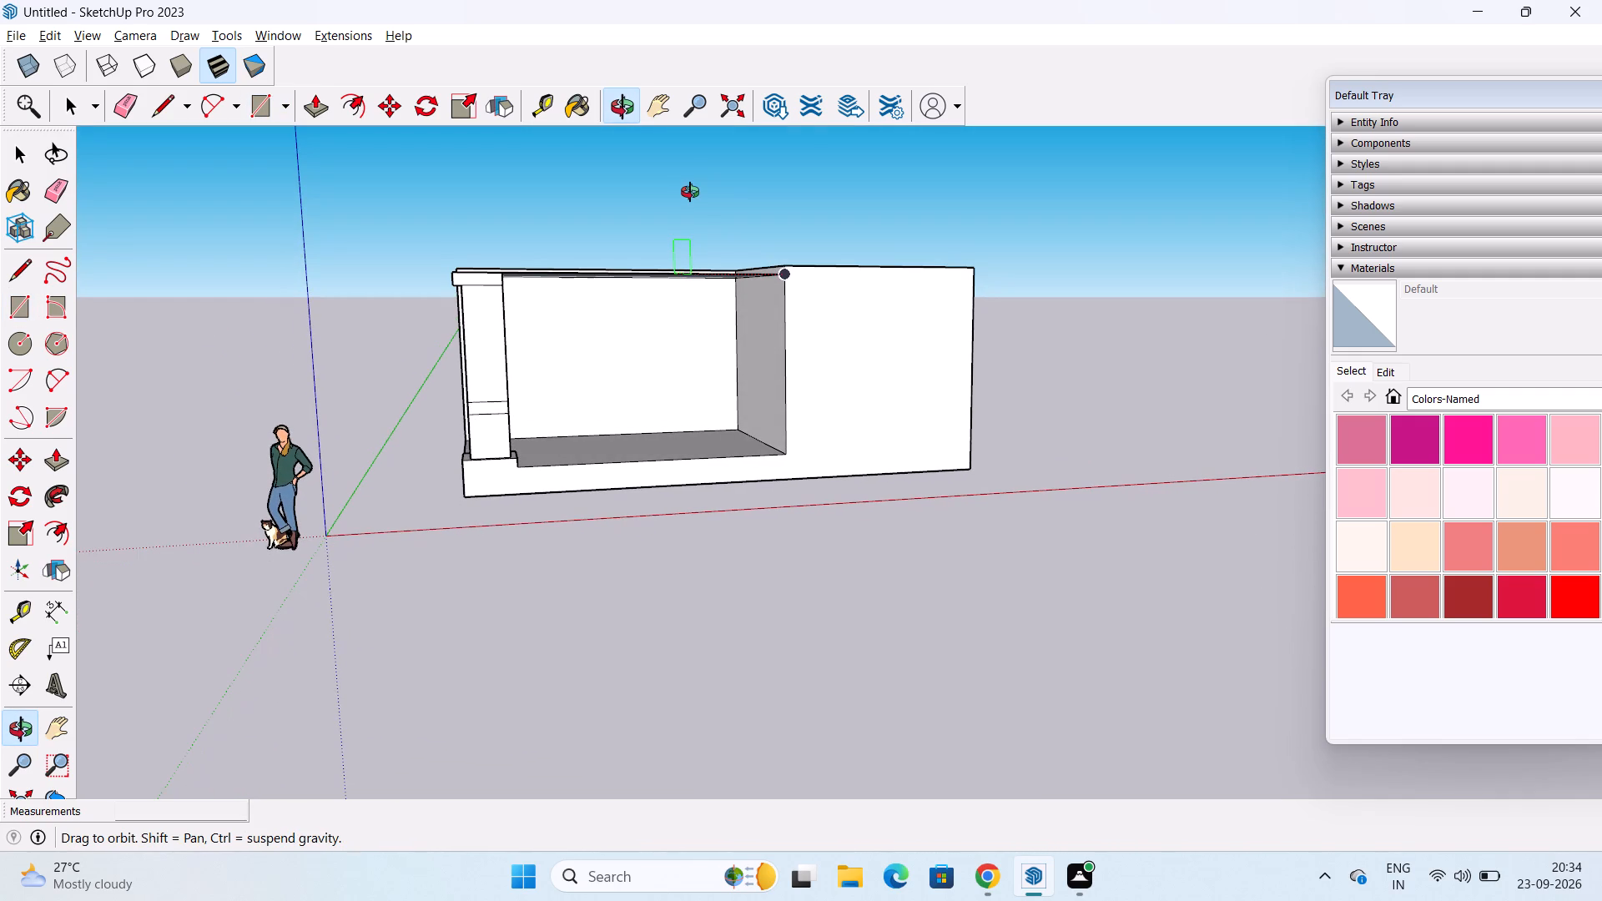
{"action": "middle_click_drag", "start_coordinate": [690, 192], "coordinate": [639, 233]}
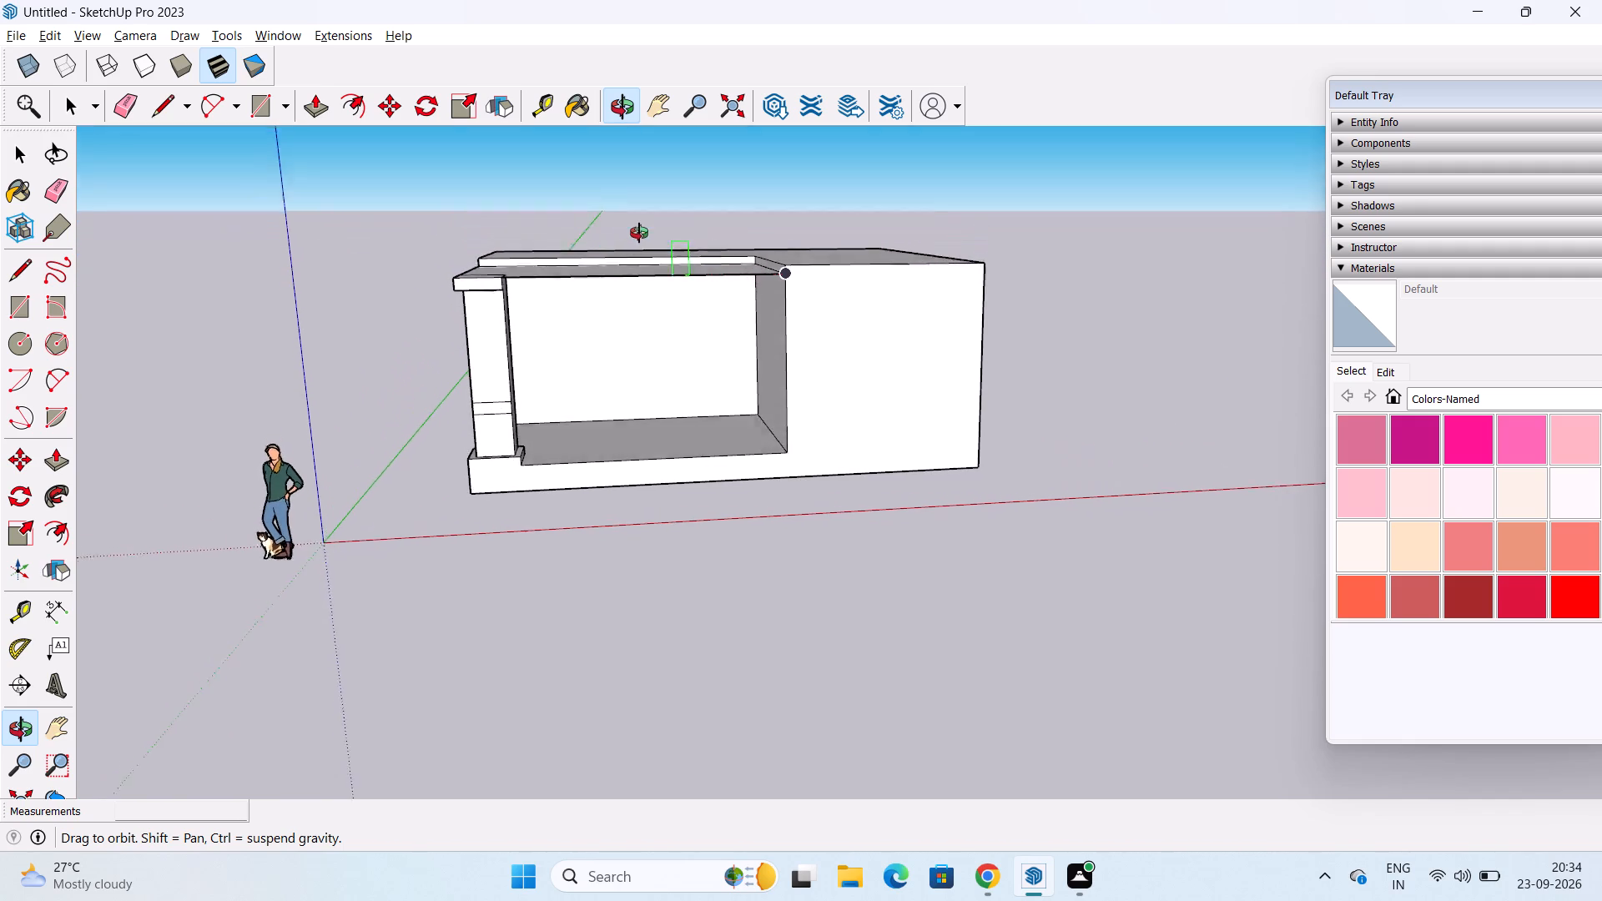
{"action": "middle_click_drag", "start_coordinate": [639, 233], "coordinate": [618, 279]}
{"action": "key", "text": "p"}
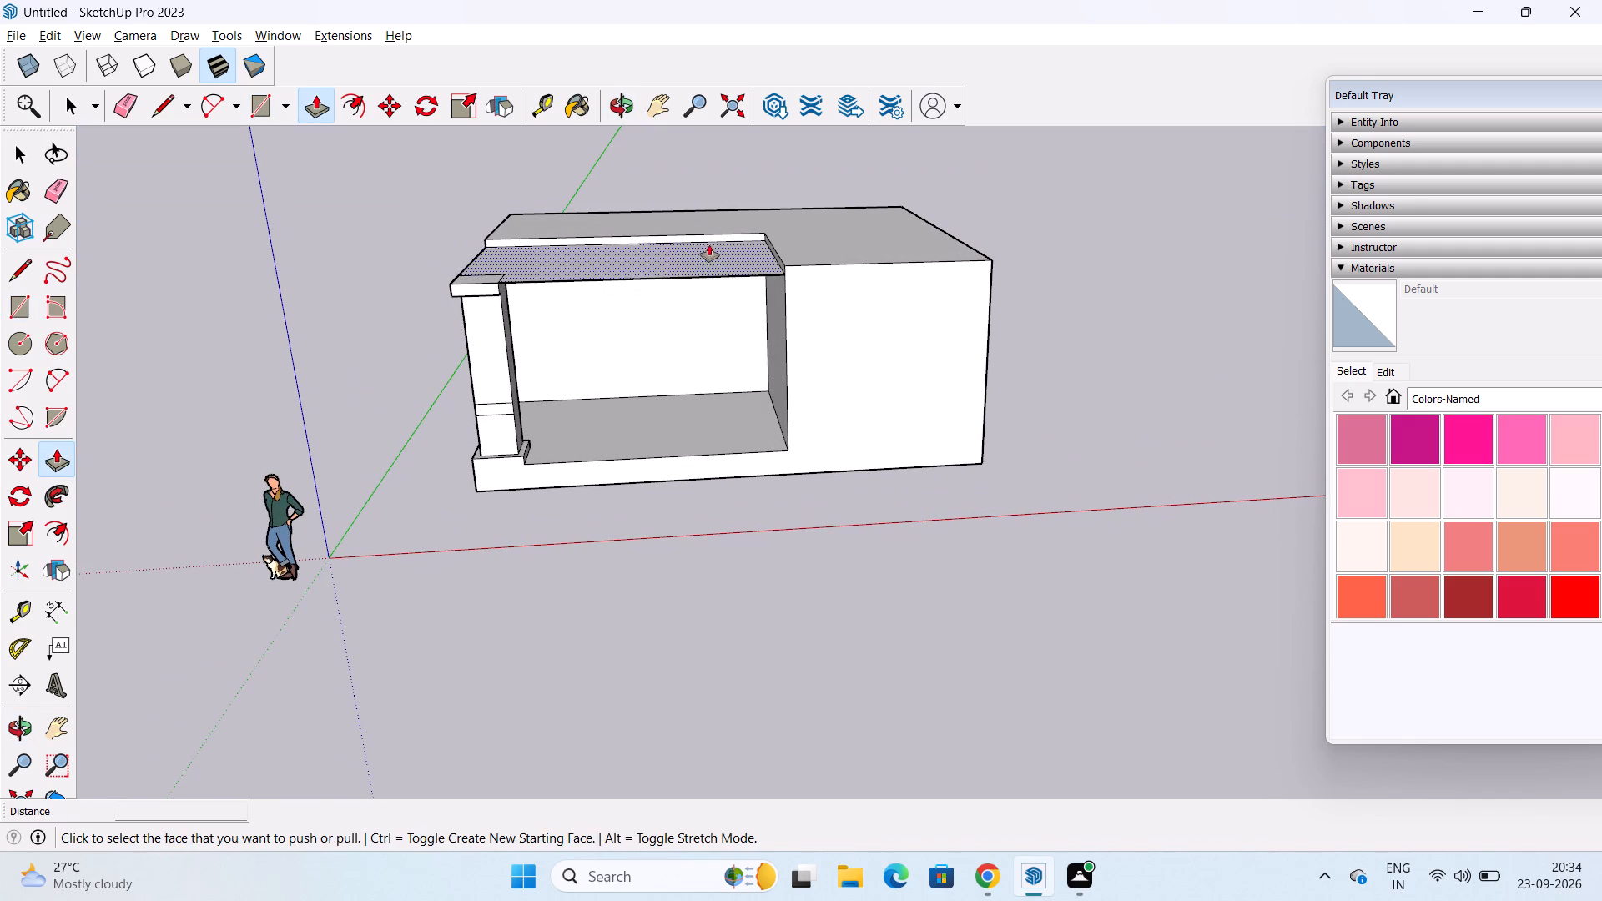
{"action": "left_click", "coordinate": [691, 233]}
{"action": "key", "text": "Escape"}
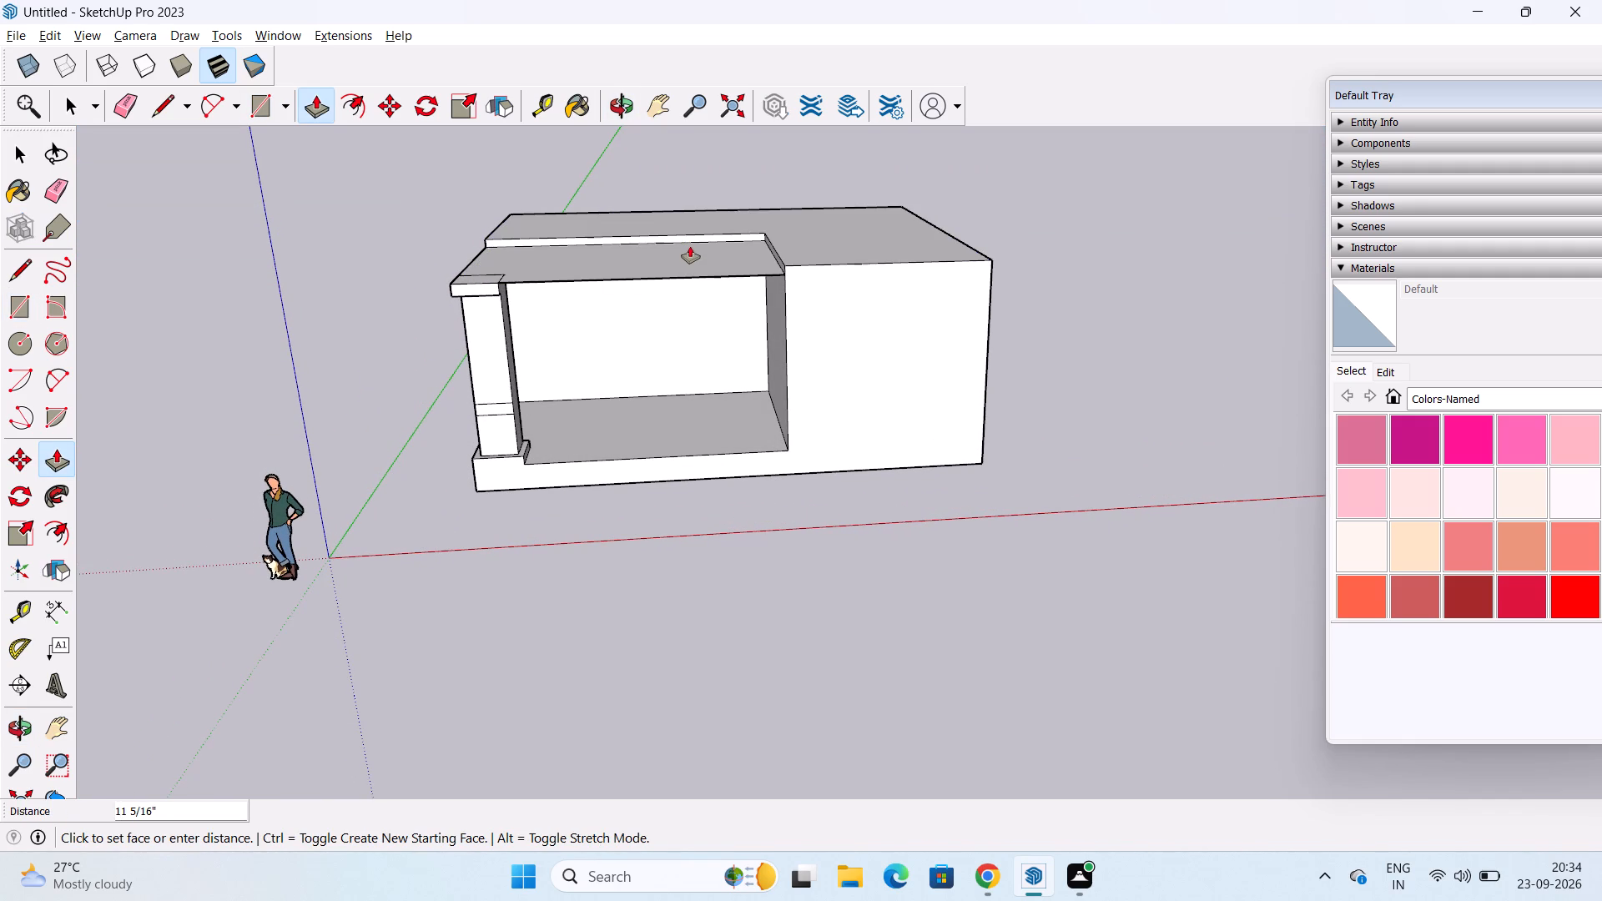
{"action": "left_click", "coordinate": [645, 251]}
{"action": "left_click", "coordinate": [659, 223]}
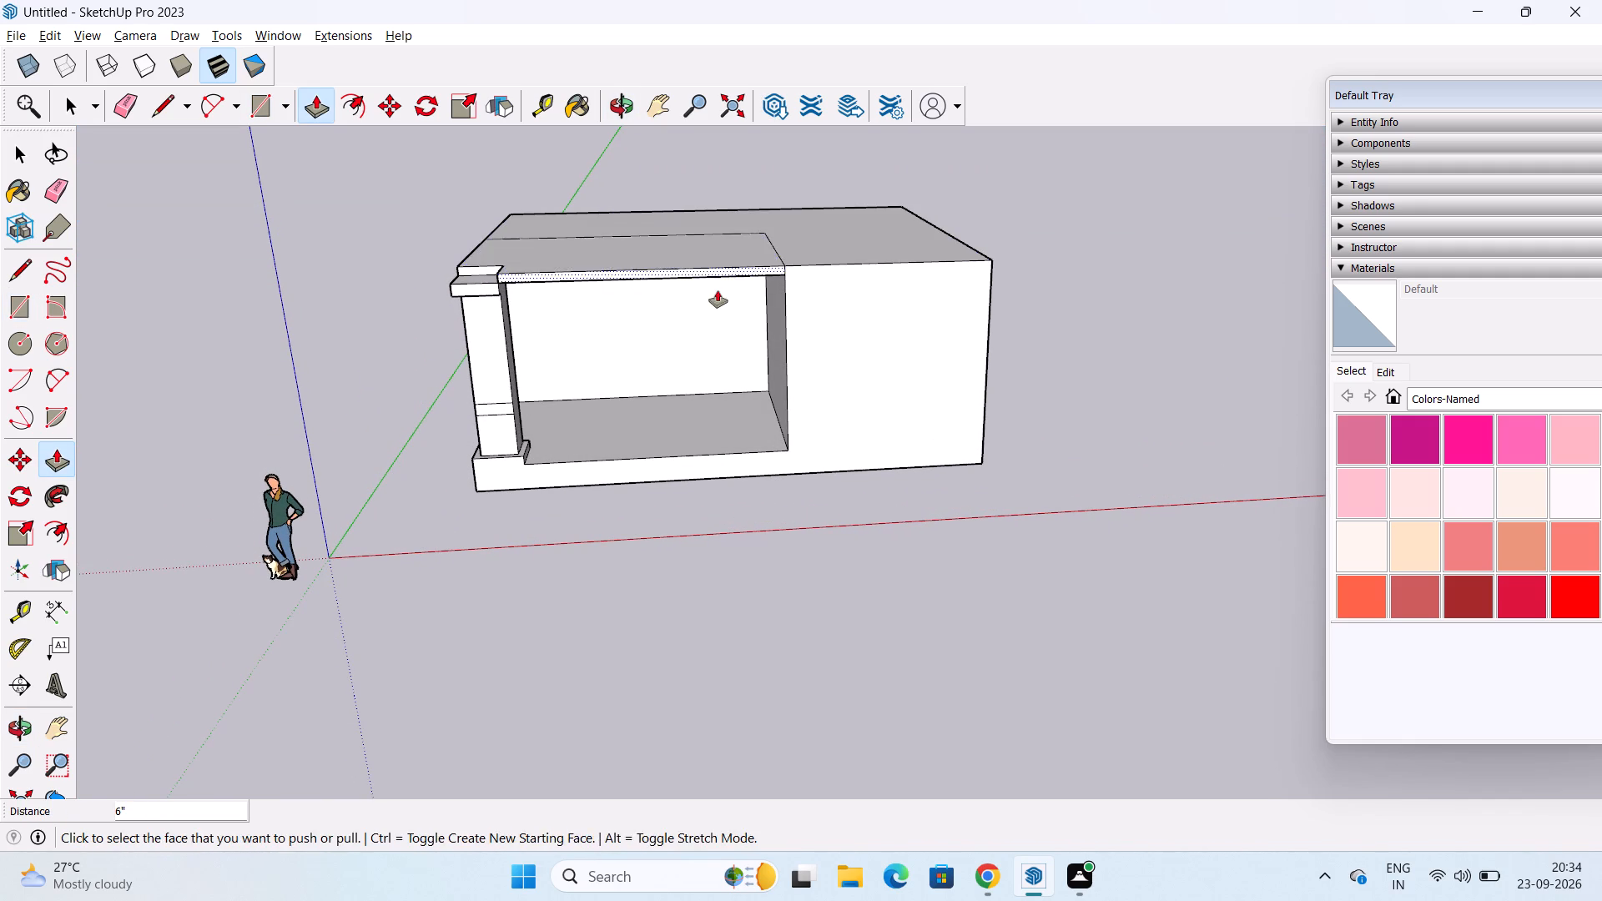
Push/Pull the top face of the corner column's cap upward by the same 6".
{"action": "middle_click_drag", "start_coordinate": [718, 290], "coordinate": [720, 210]}
{"action": "middle_click_drag", "start_coordinate": [577, 212], "coordinate": [573, 359]}
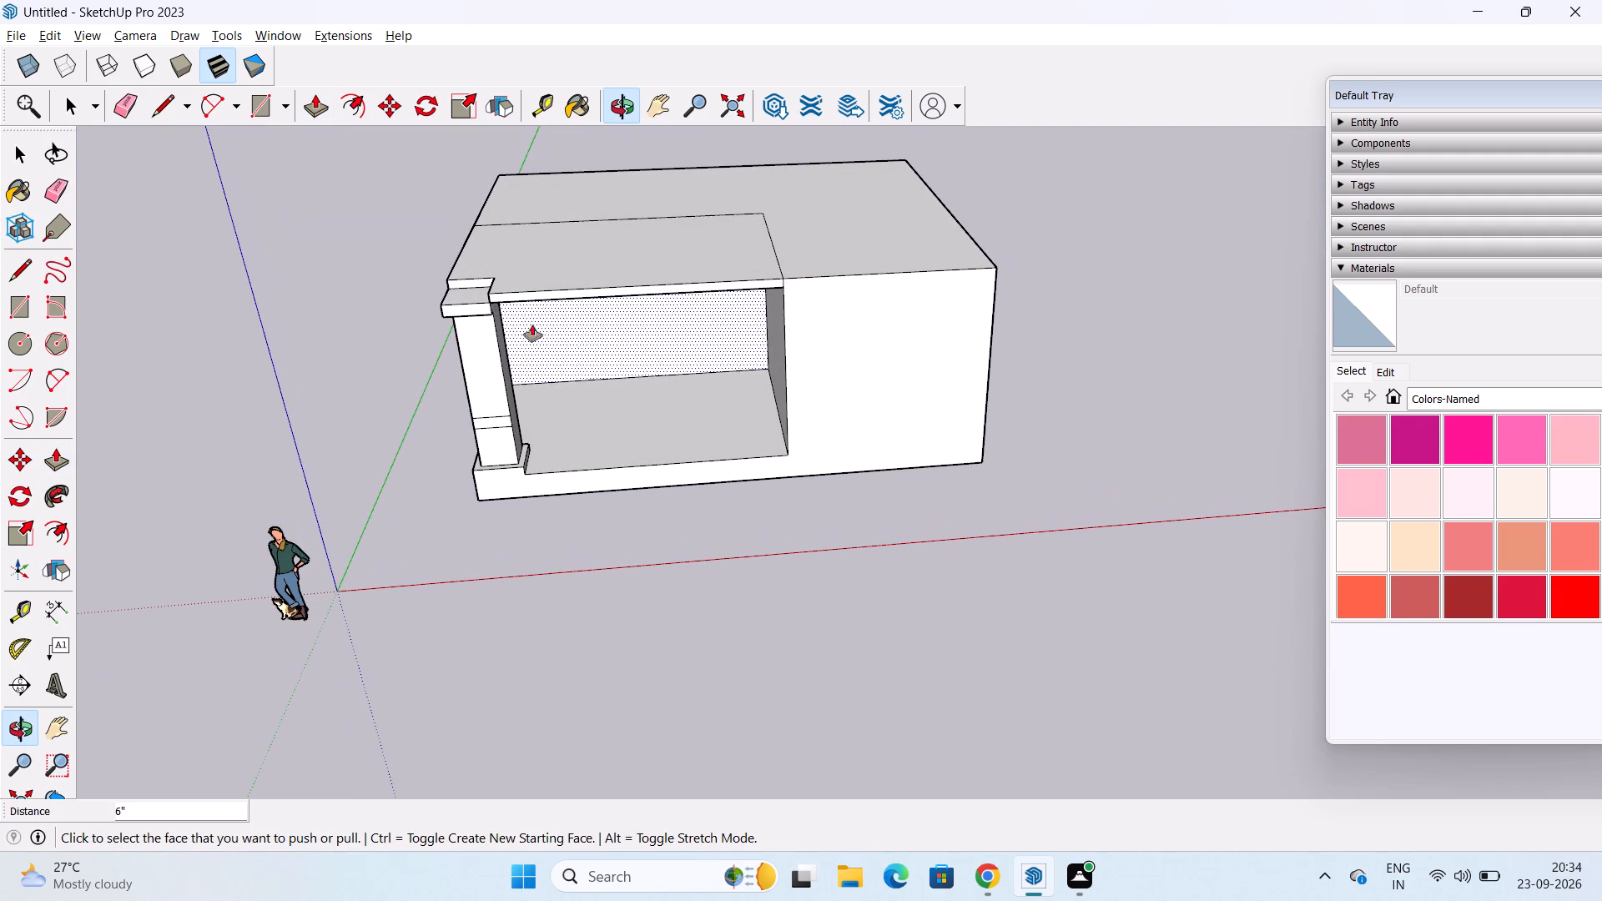
{"action": "double_click", "coordinate": [474, 292]}
Push/Pull the L-shaped main roof face up 6", and raise the roof face over the recess by the same 6".
{"action": "middle_click_drag", "start_coordinate": [550, 332], "coordinate": [565, 314]}
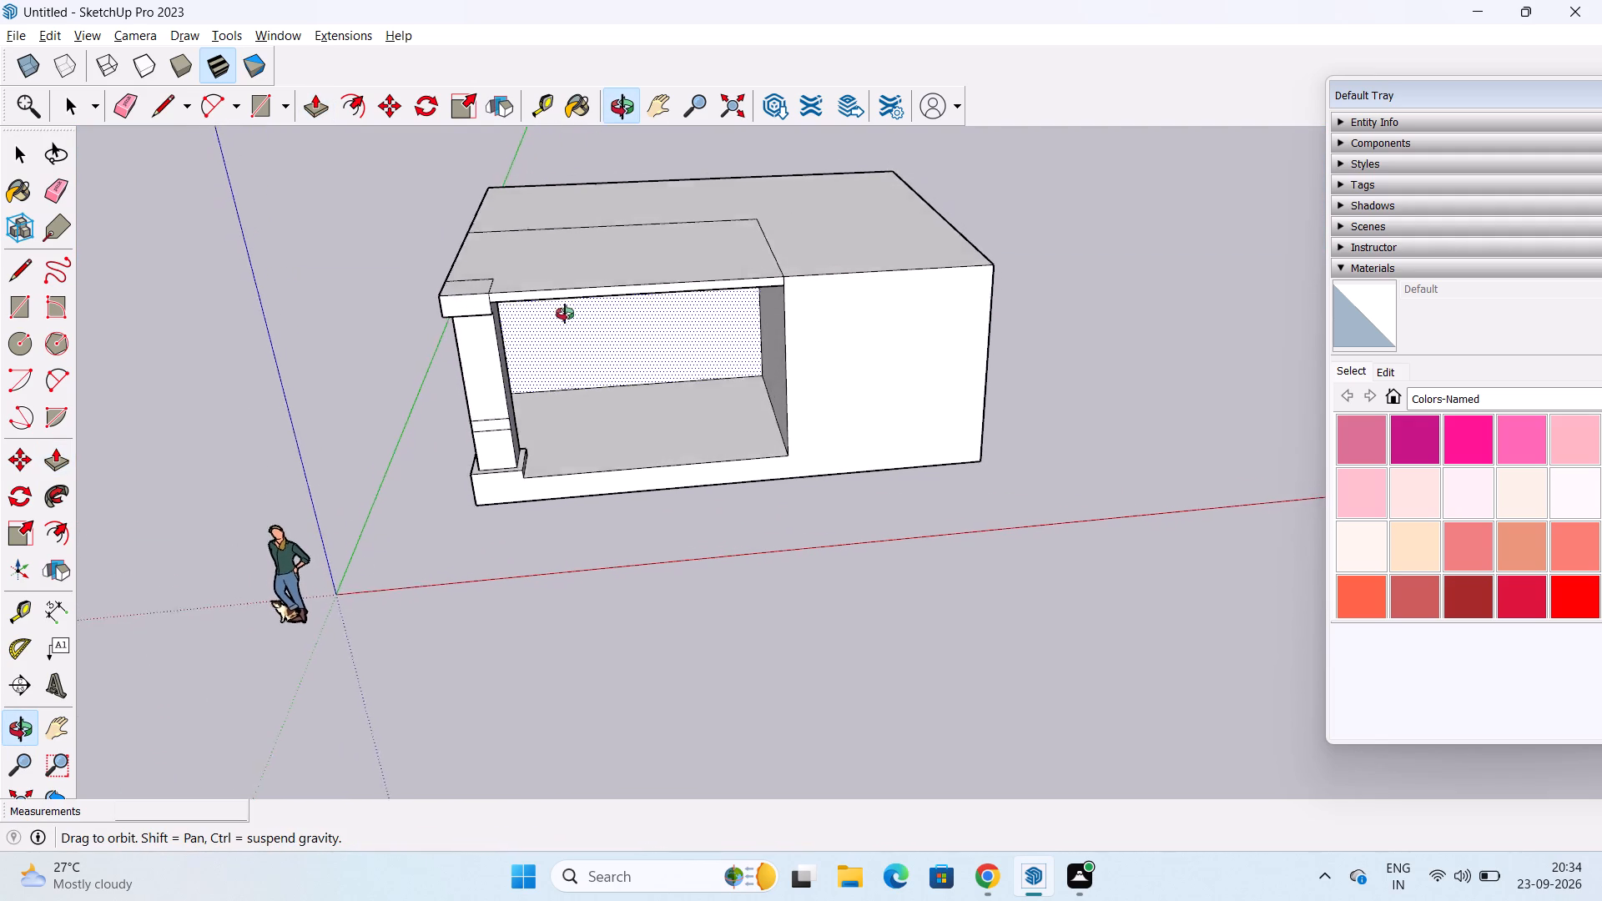
{"action": "middle_click_drag", "start_coordinate": [565, 314], "coordinate": [612, 225]}
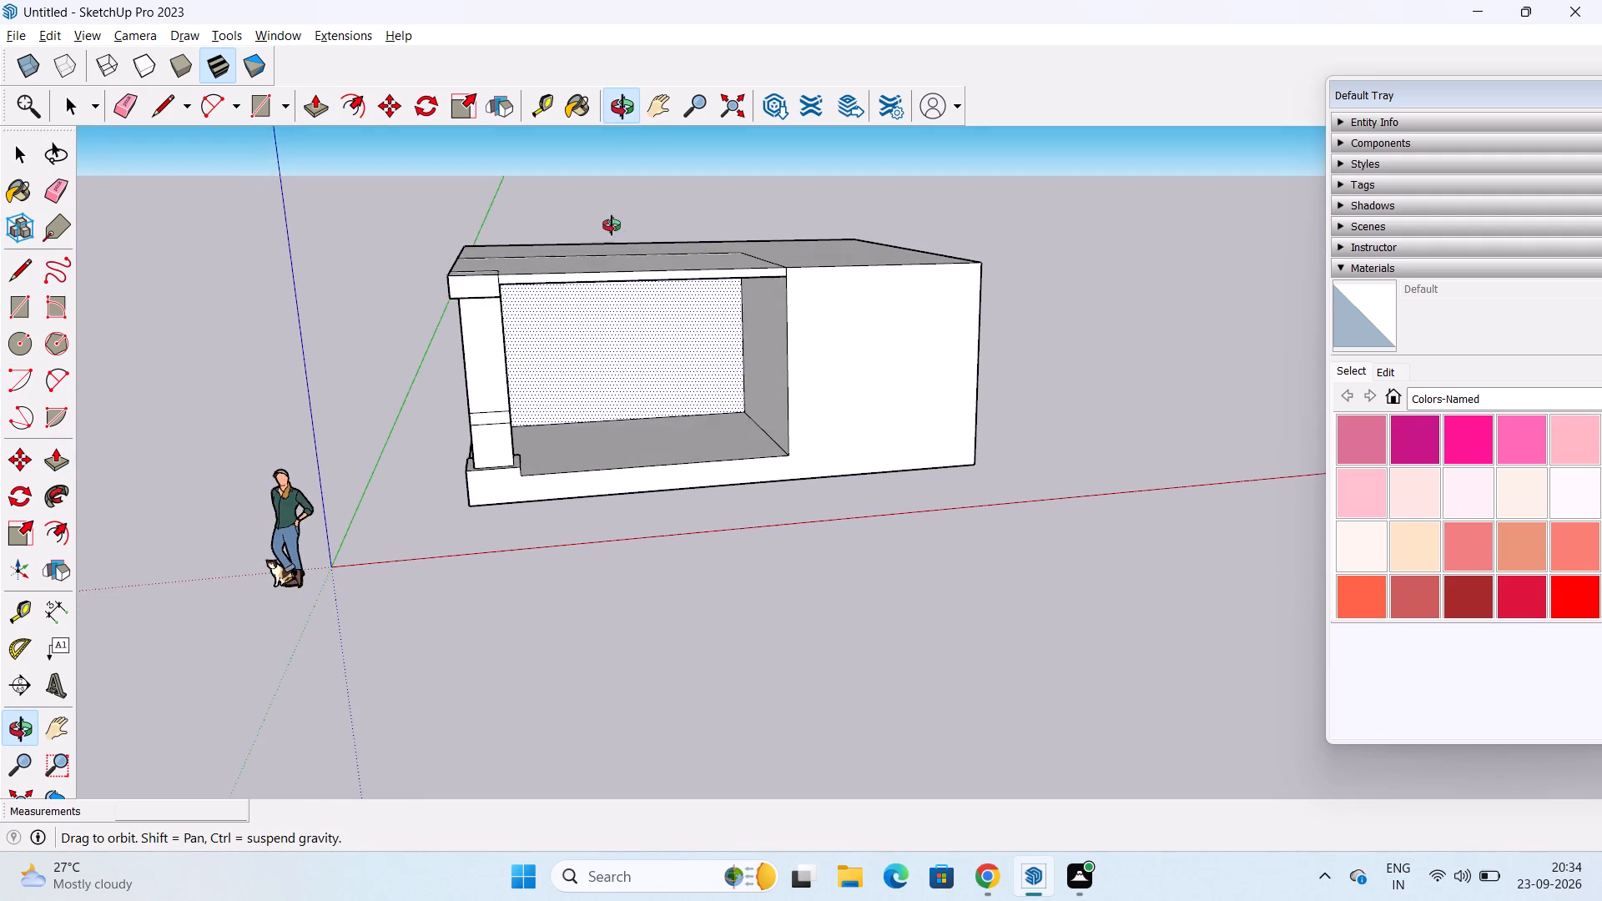
{"action": "middle_click_drag", "start_coordinate": [612, 225], "coordinate": [566, 270]}
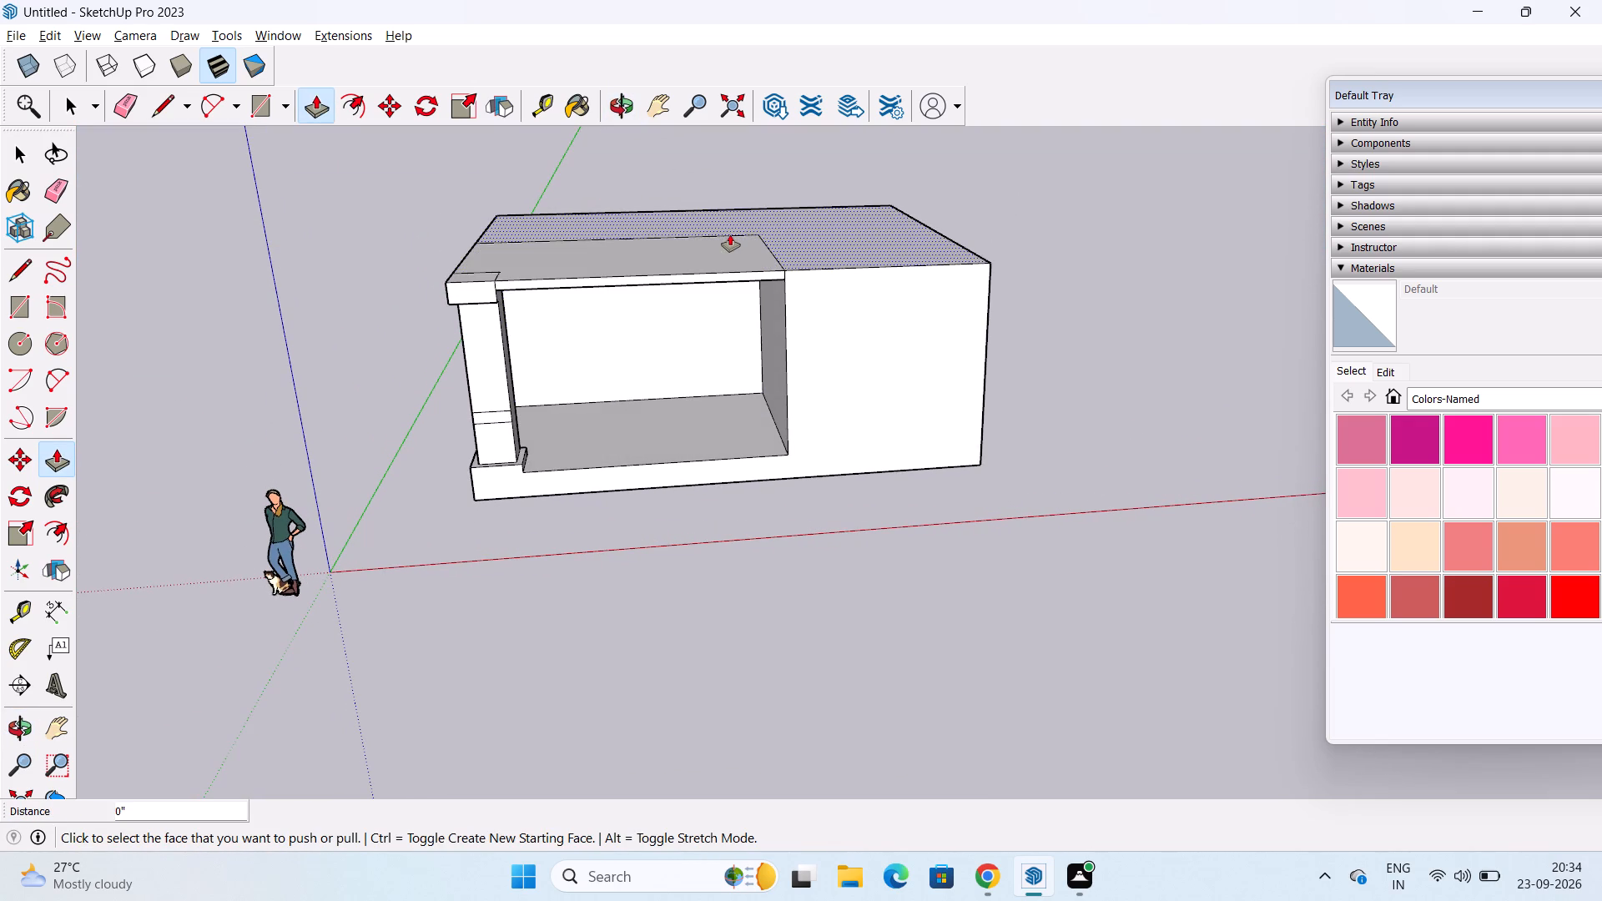
{"action": "left_click", "coordinate": [715, 212]}
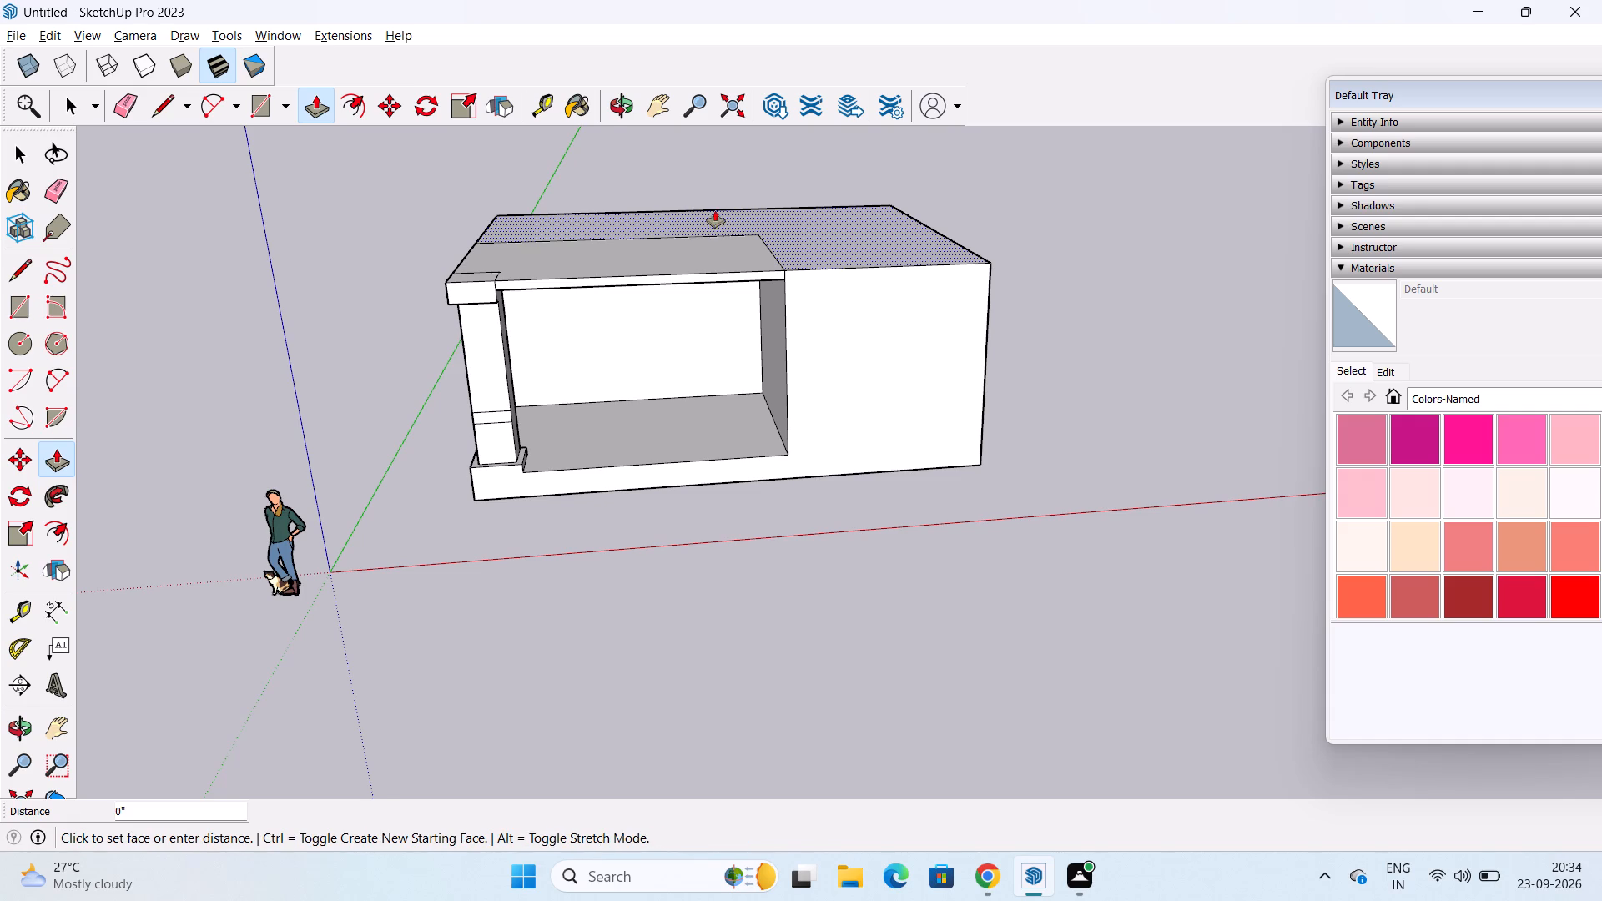
{"action": "type", "text": "6\""}
{"action": "key", "text": "Return"}
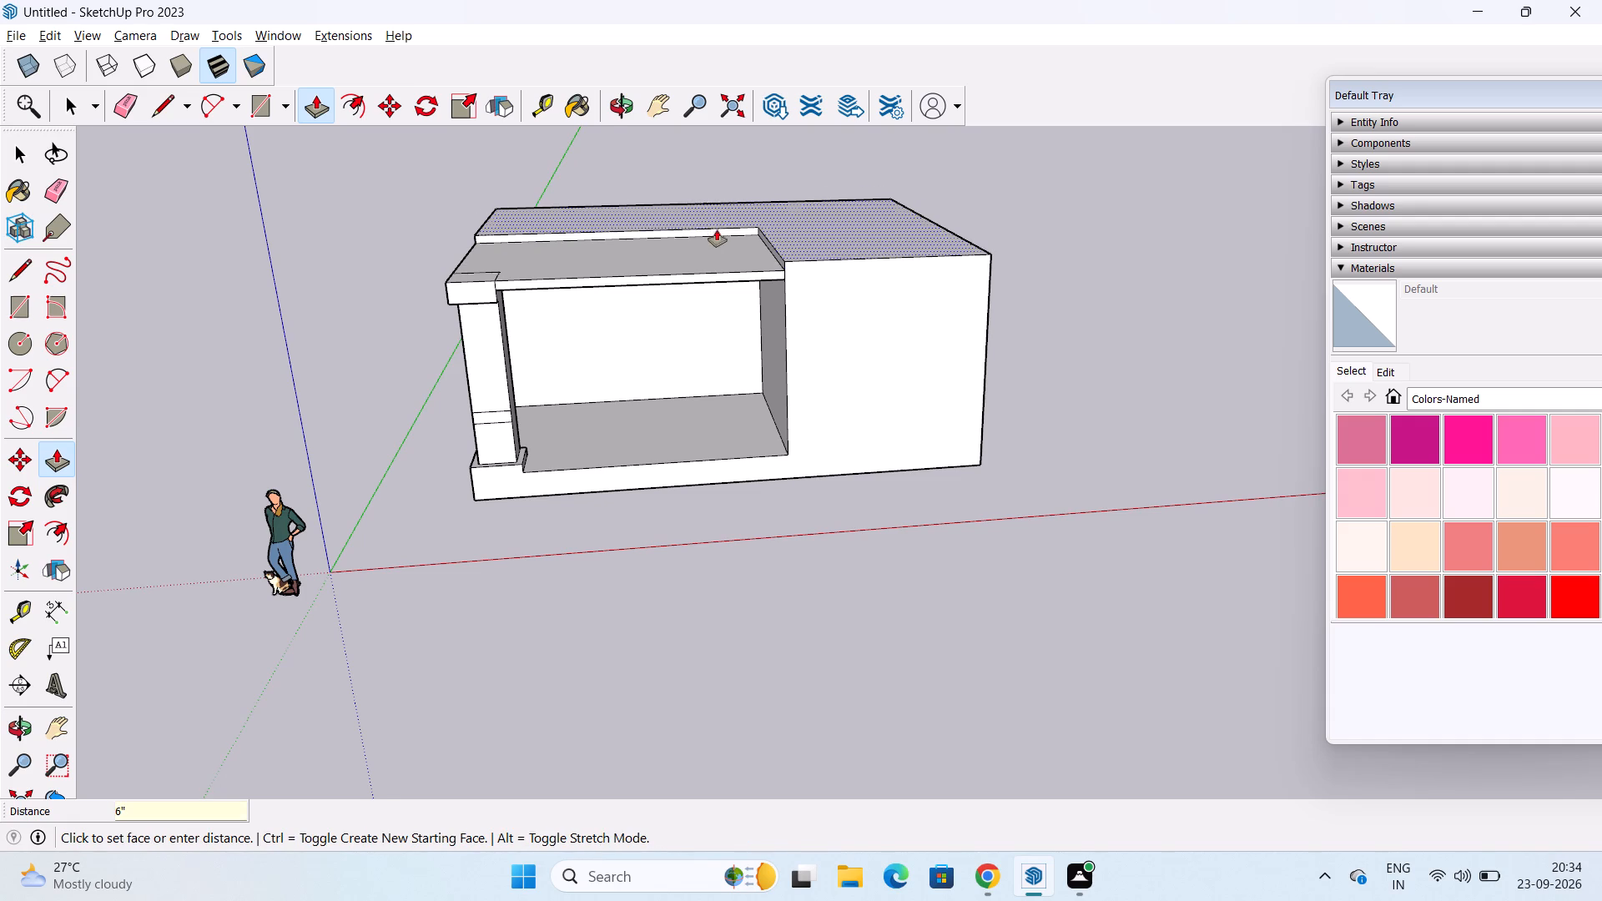
{"action": "double_click", "coordinate": [713, 241]}
{"action": "key", "text": "space"}
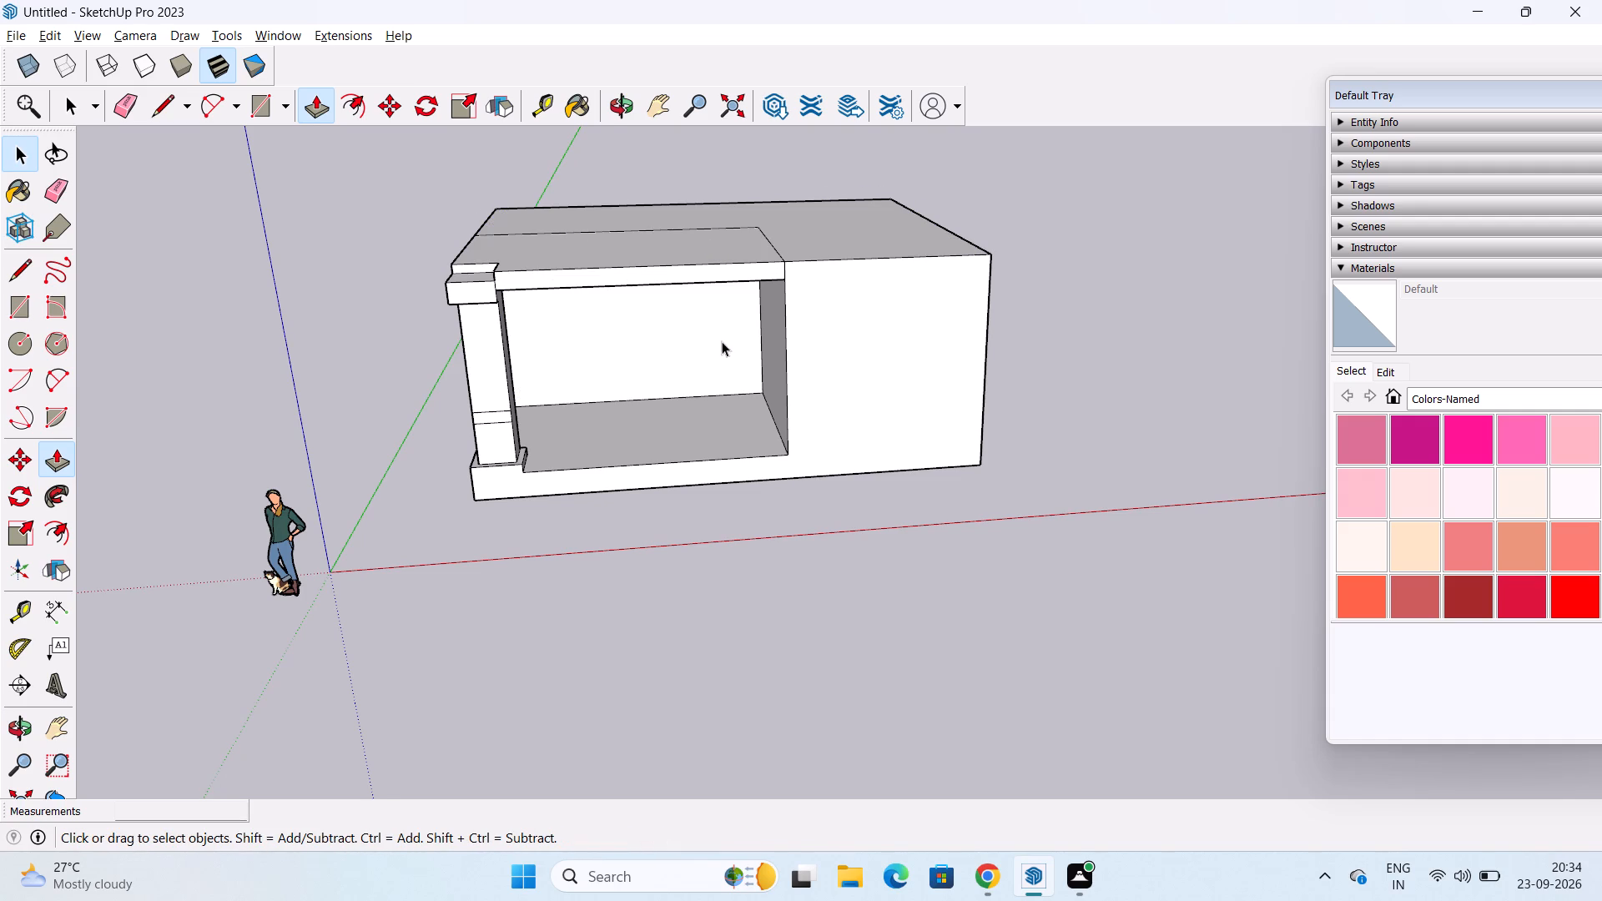
Erase the two edges separating the recess roof from the main roof on the top surface.
{"action": "key", "text": "e"}
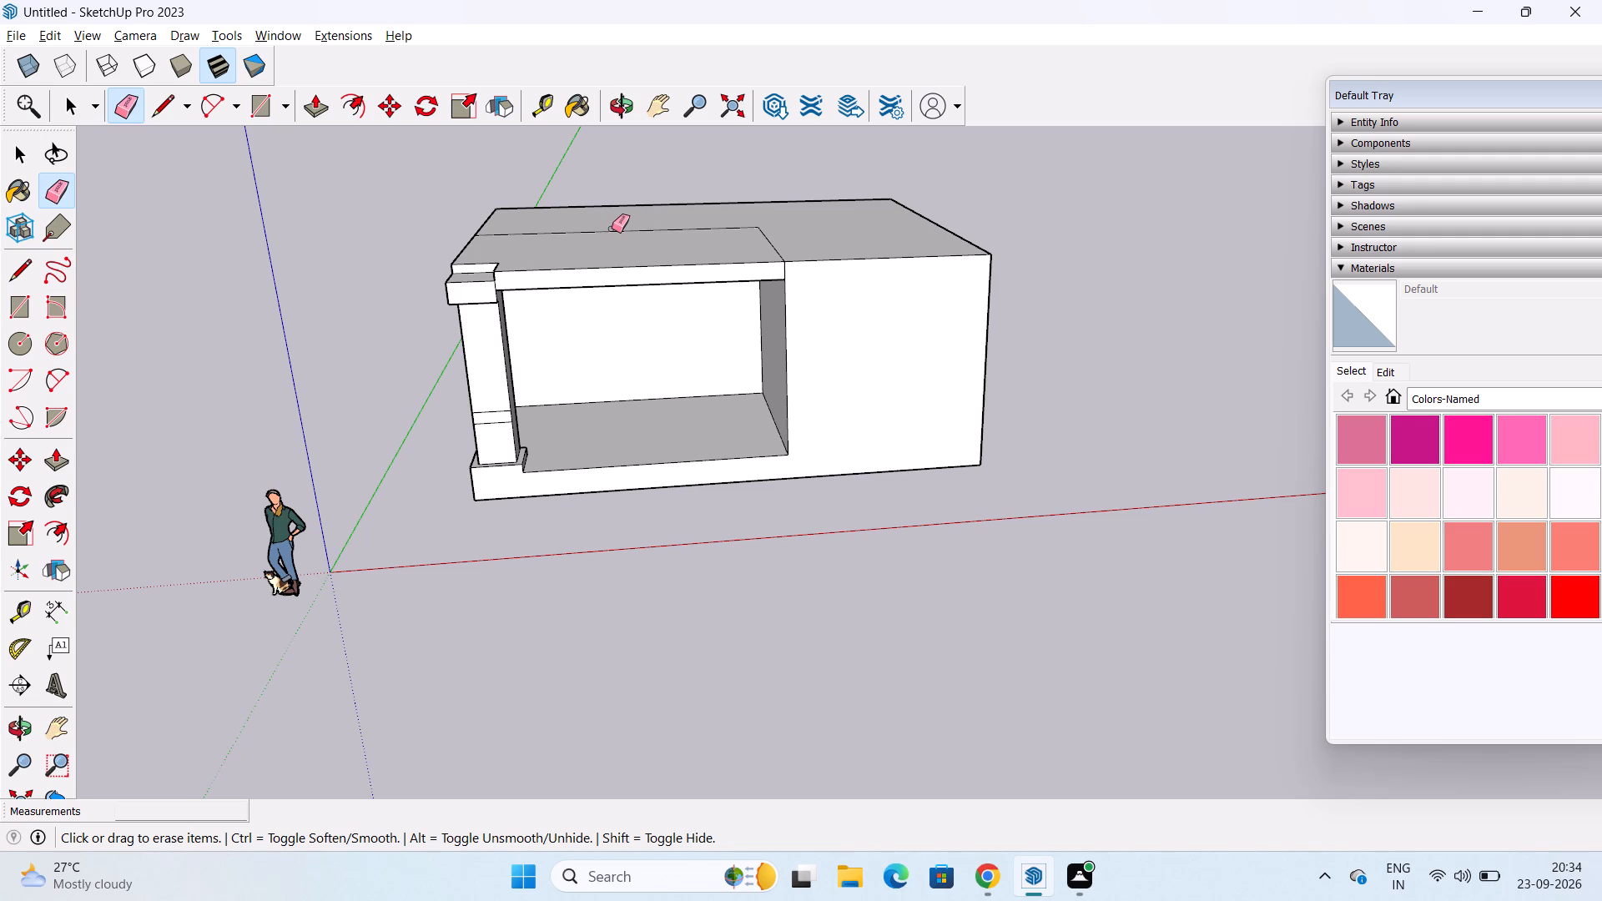
{"action": "left_click", "coordinate": [612, 229]}
{"action": "left_click", "coordinate": [653, 229]}
{"action": "left_click", "coordinate": [774, 246]}
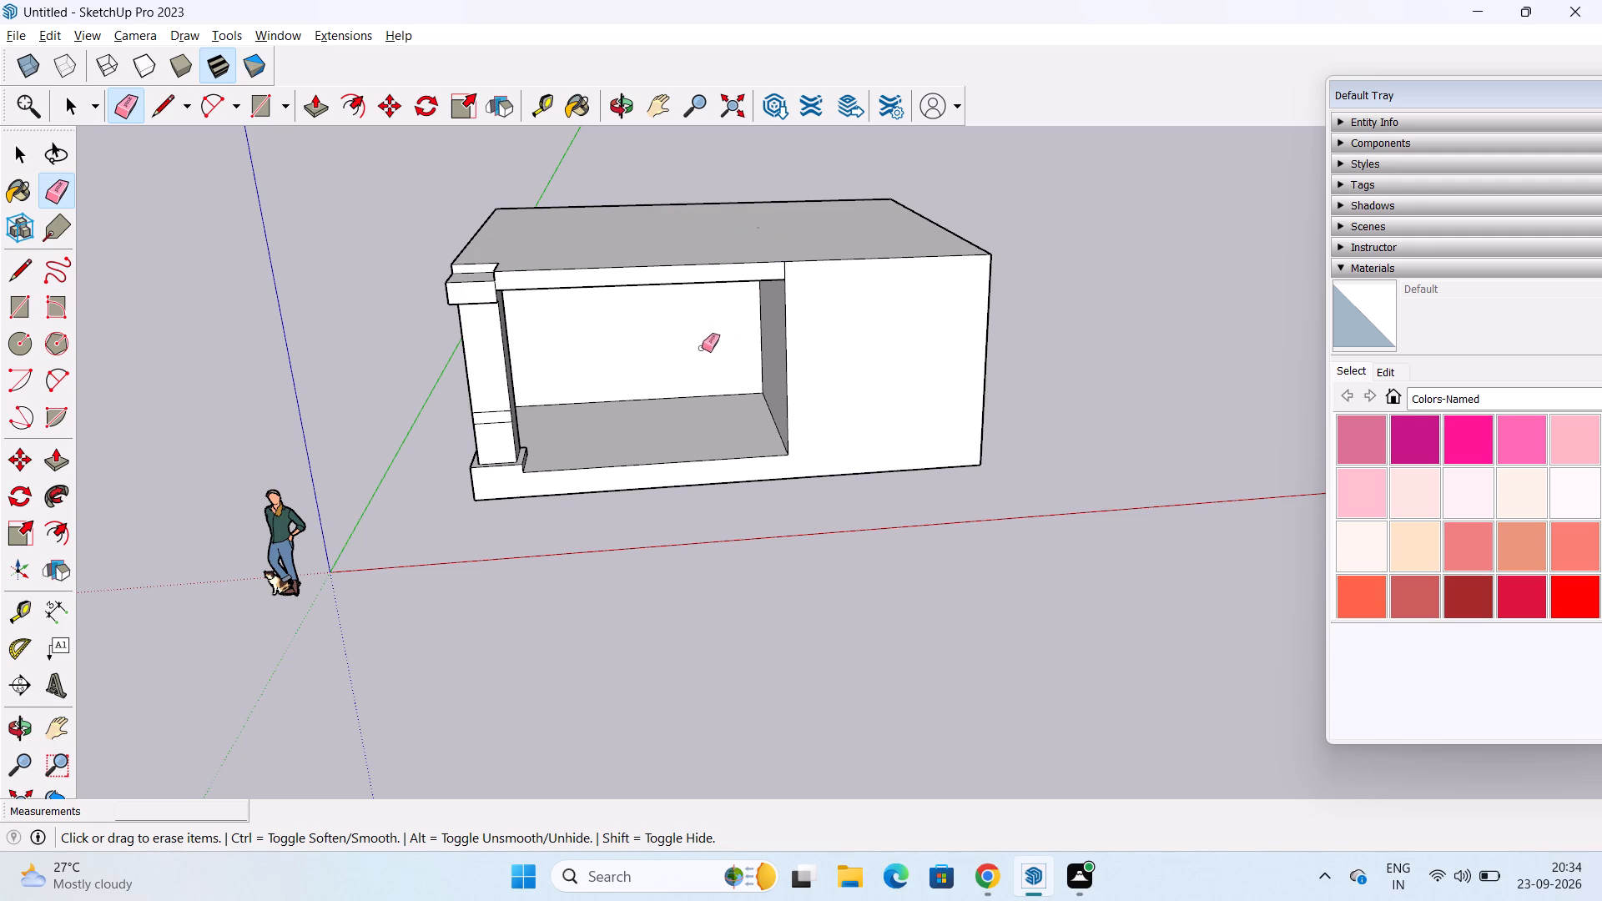
Push/Pull the top face of the corner column's cap up 6" to the level of the roof.
{"action": "middle_click_drag", "start_coordinate": [702, 348], "coordinate": [569, 276]}
{"action": "key", "text": "space"}
{"action": "scroll", "coordinate": [650, 404], "scroll_direction": "down", "scroll_amount": 2}
{"action": "middle_click_drag", "start_coordinate": [664, 423], "coordinate": [803, 507]}
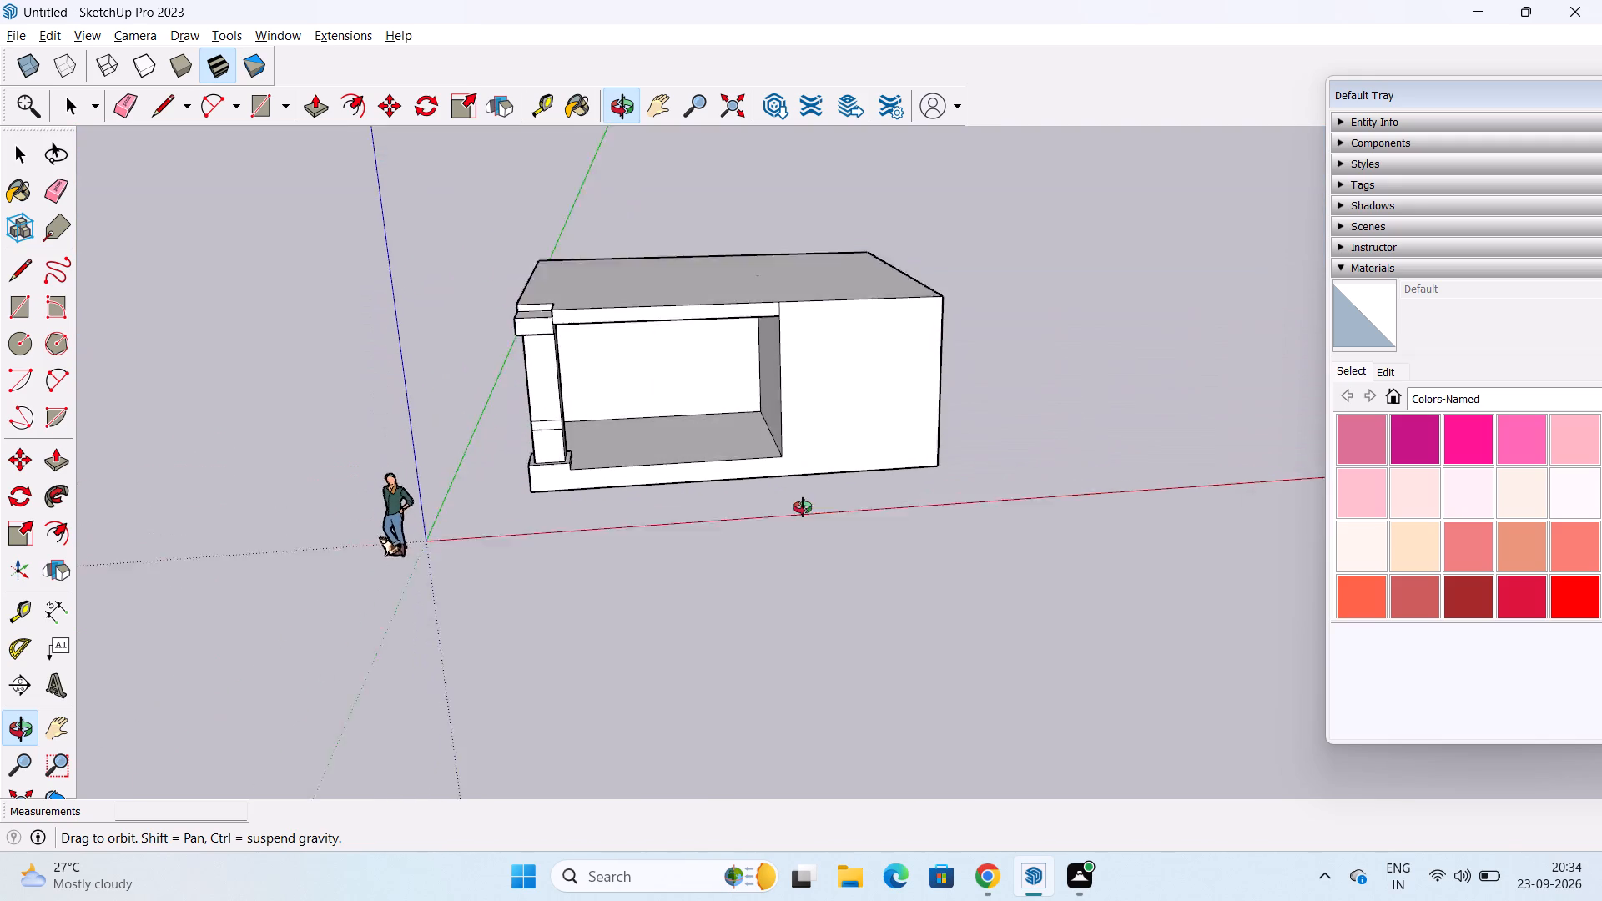
{"action": "middle_click_drag", "start_coordinate": [803, 507], "coordinate": [802, 551]}
{"action": "key", "text": "p"}
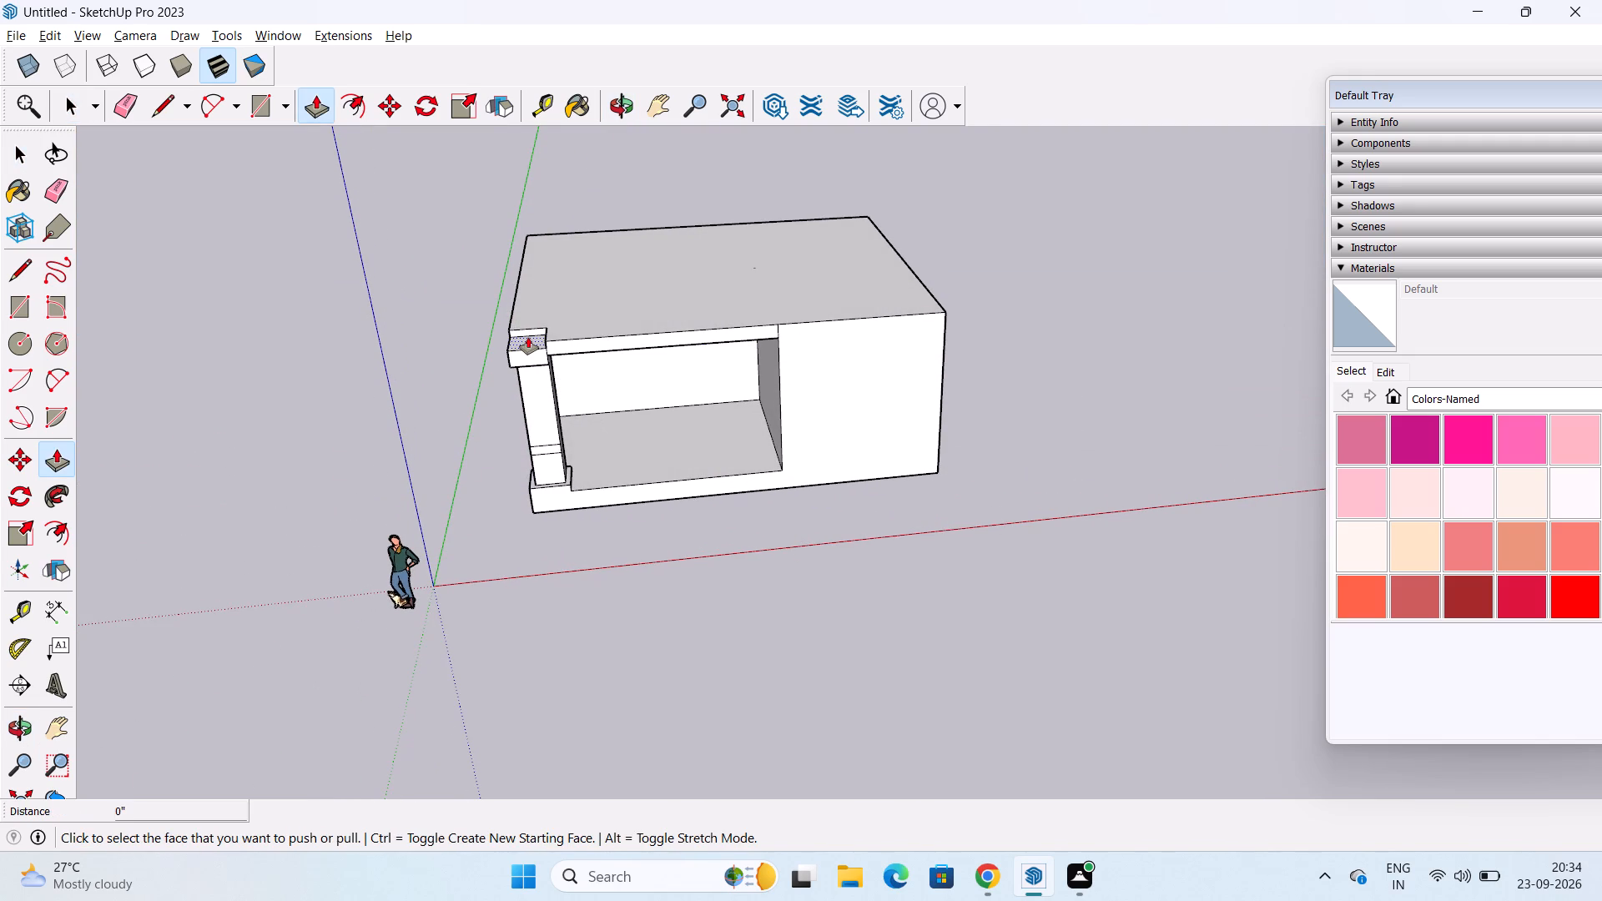
{"action": "left_click", "coordinate": [528, 337]}
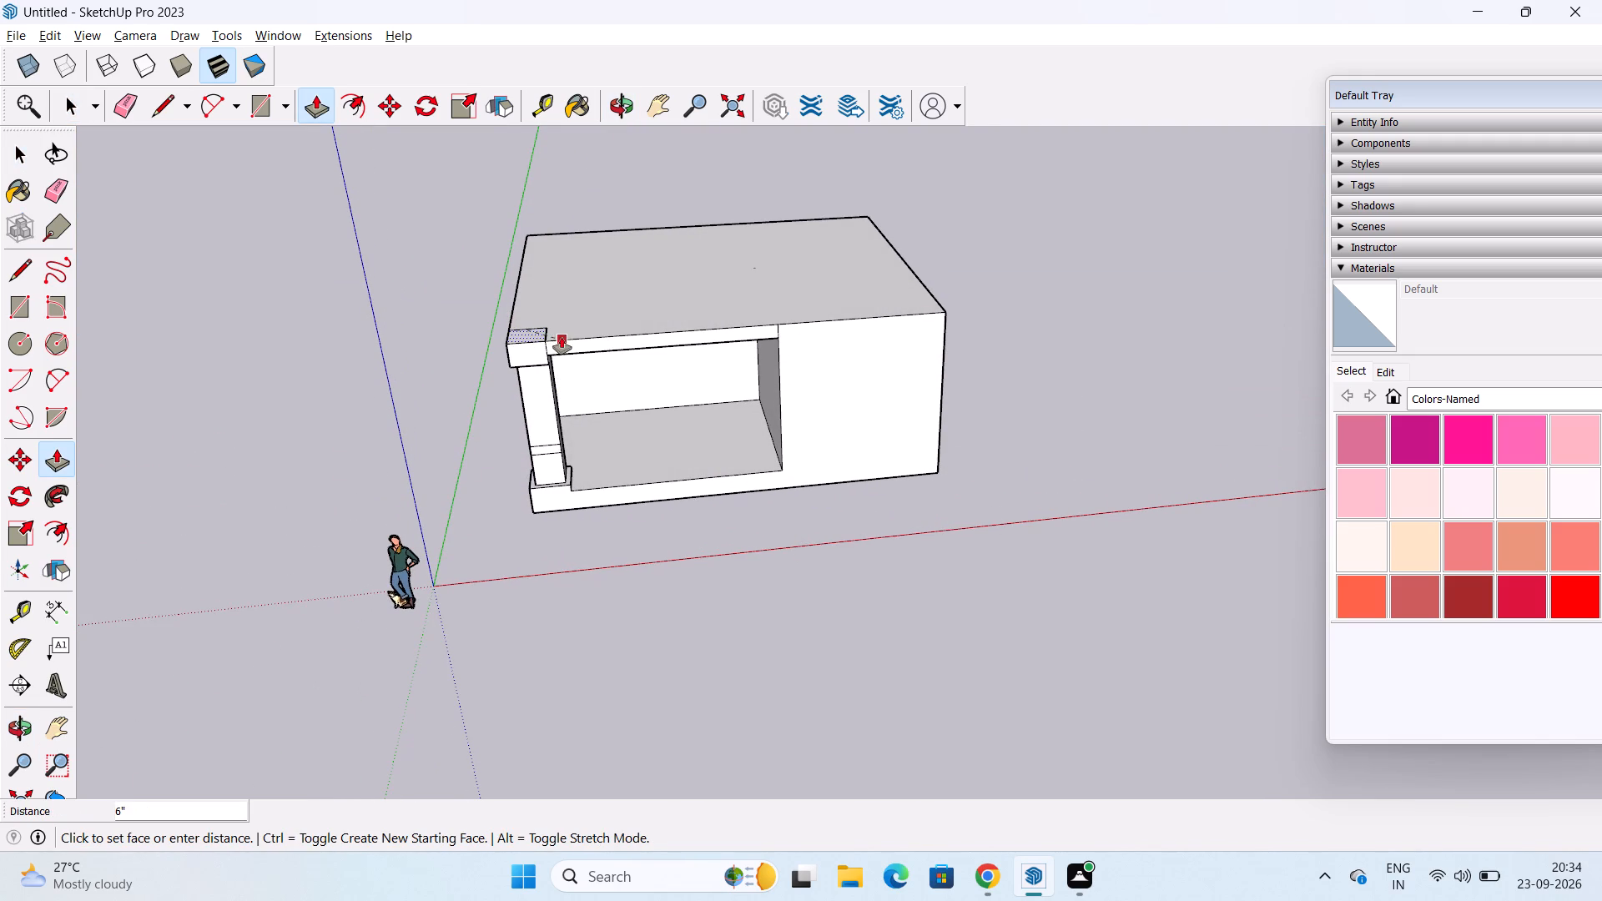
{"action": "left_click", "coordinate": [563, 337]}
Erase the two edges outlining the corner column's cap on the roof surface.
{"action": "key", "text": "space"}
{"action": "key", "text": "e"}
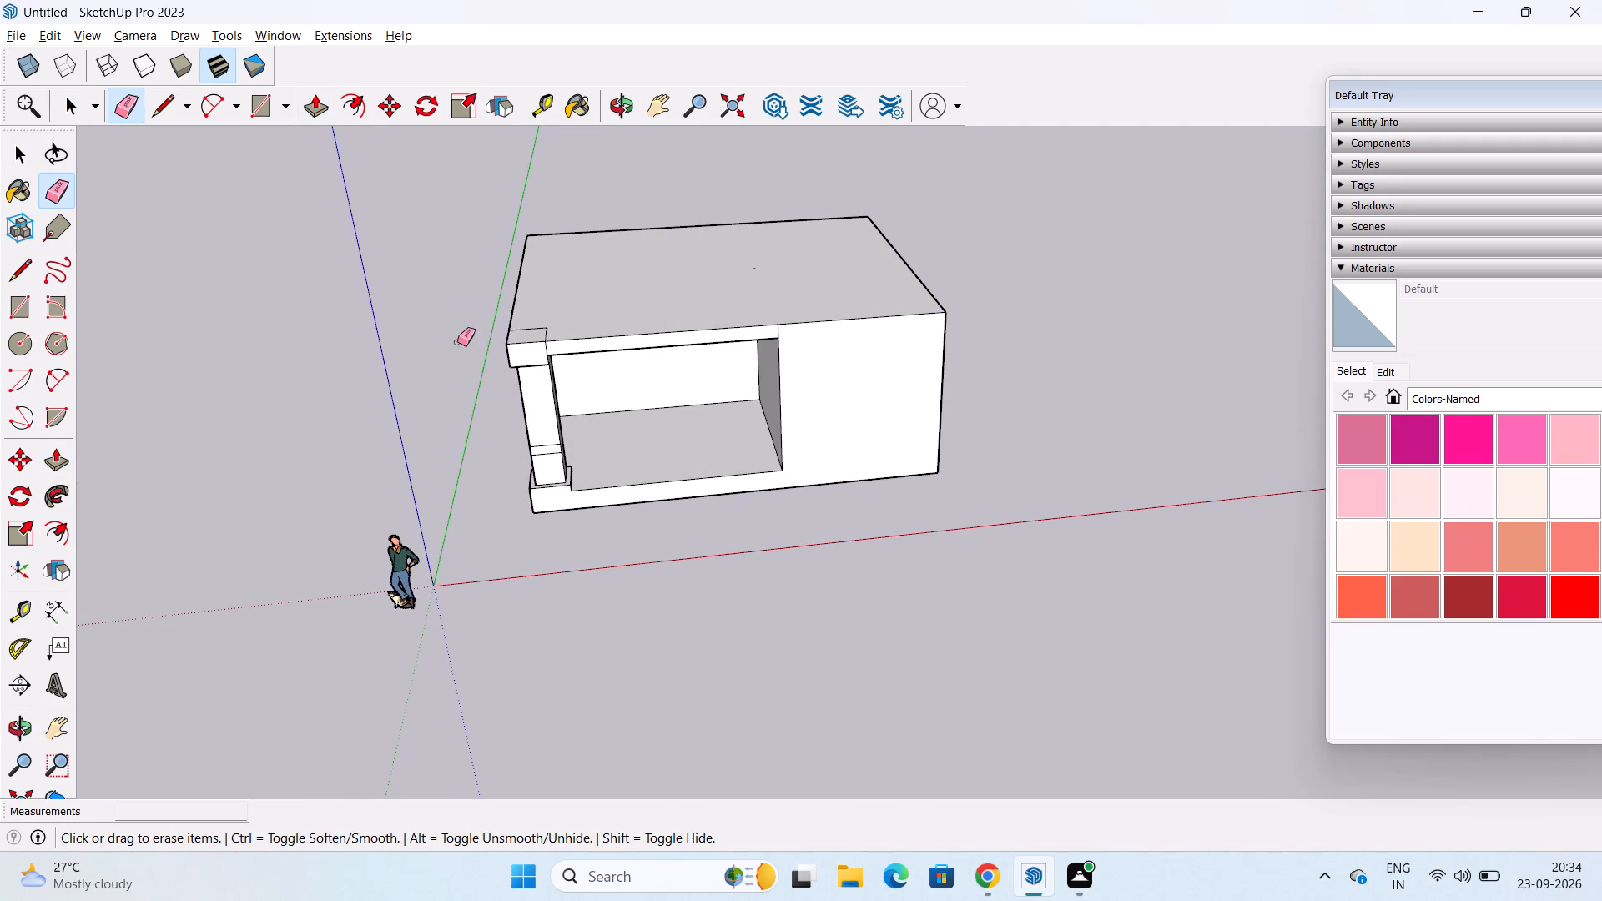
{"action": "left_click", "coordinate": [530, 329]}
{"action": "left_click", "coordinate": [547, 330]}
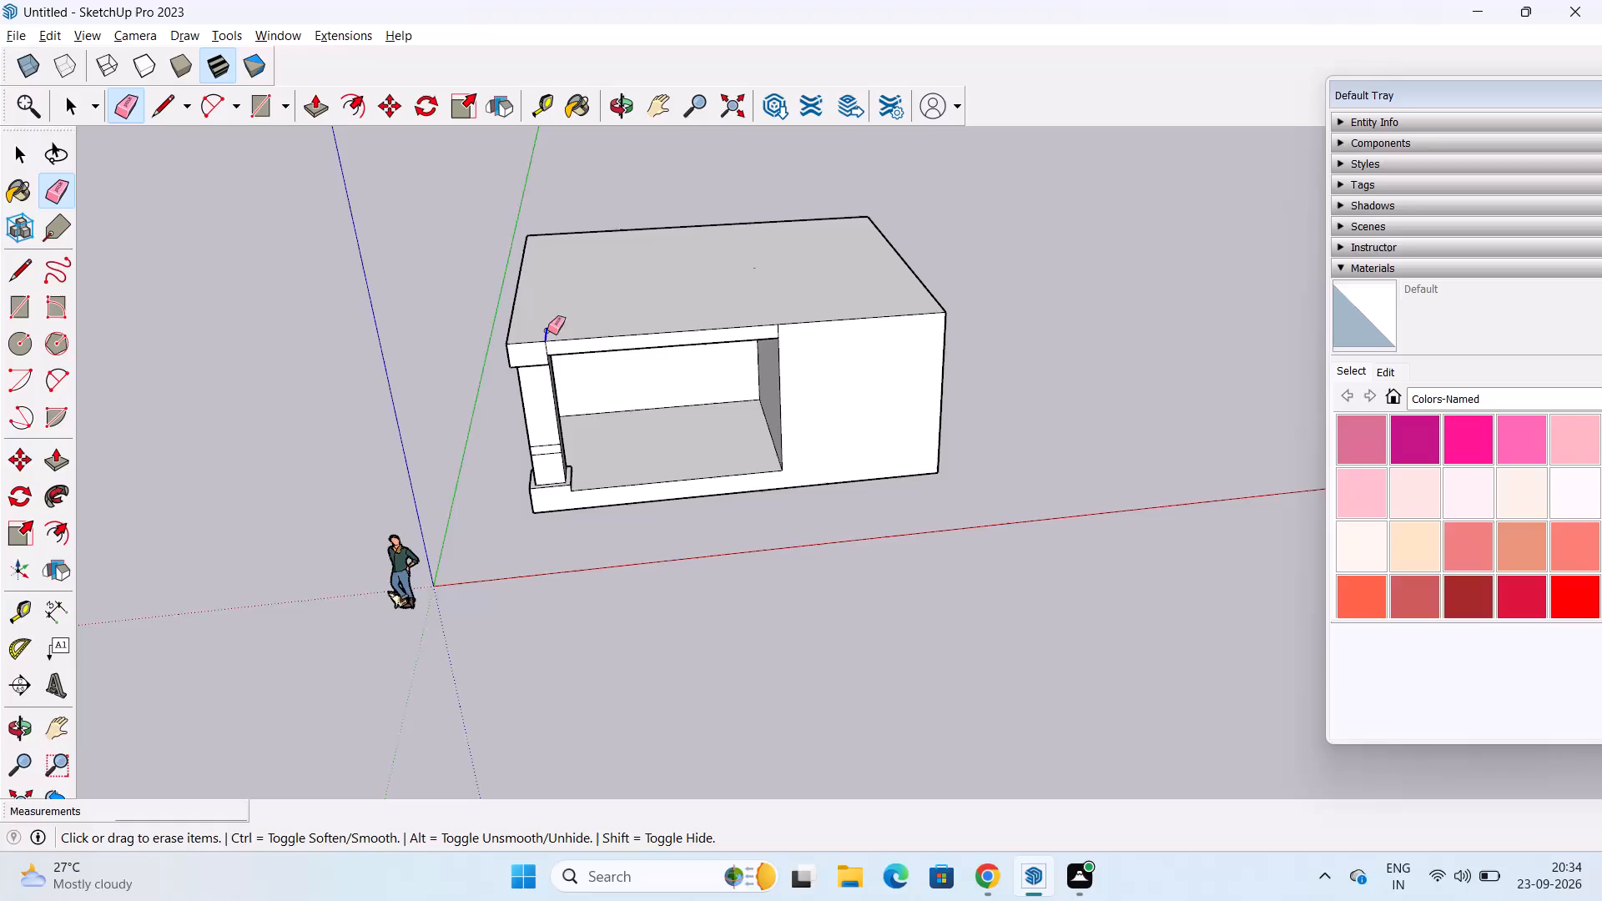
Examine the merged roof, the recess and the corner column from several sides.
{"action": "middle_click_drag", "start_coordinate": [542, 407], "coordinate": [768, 373]}
{"action": "middle_click_drag", "start_coordinate": [516, 460], "coordinate": [1082, 464]}
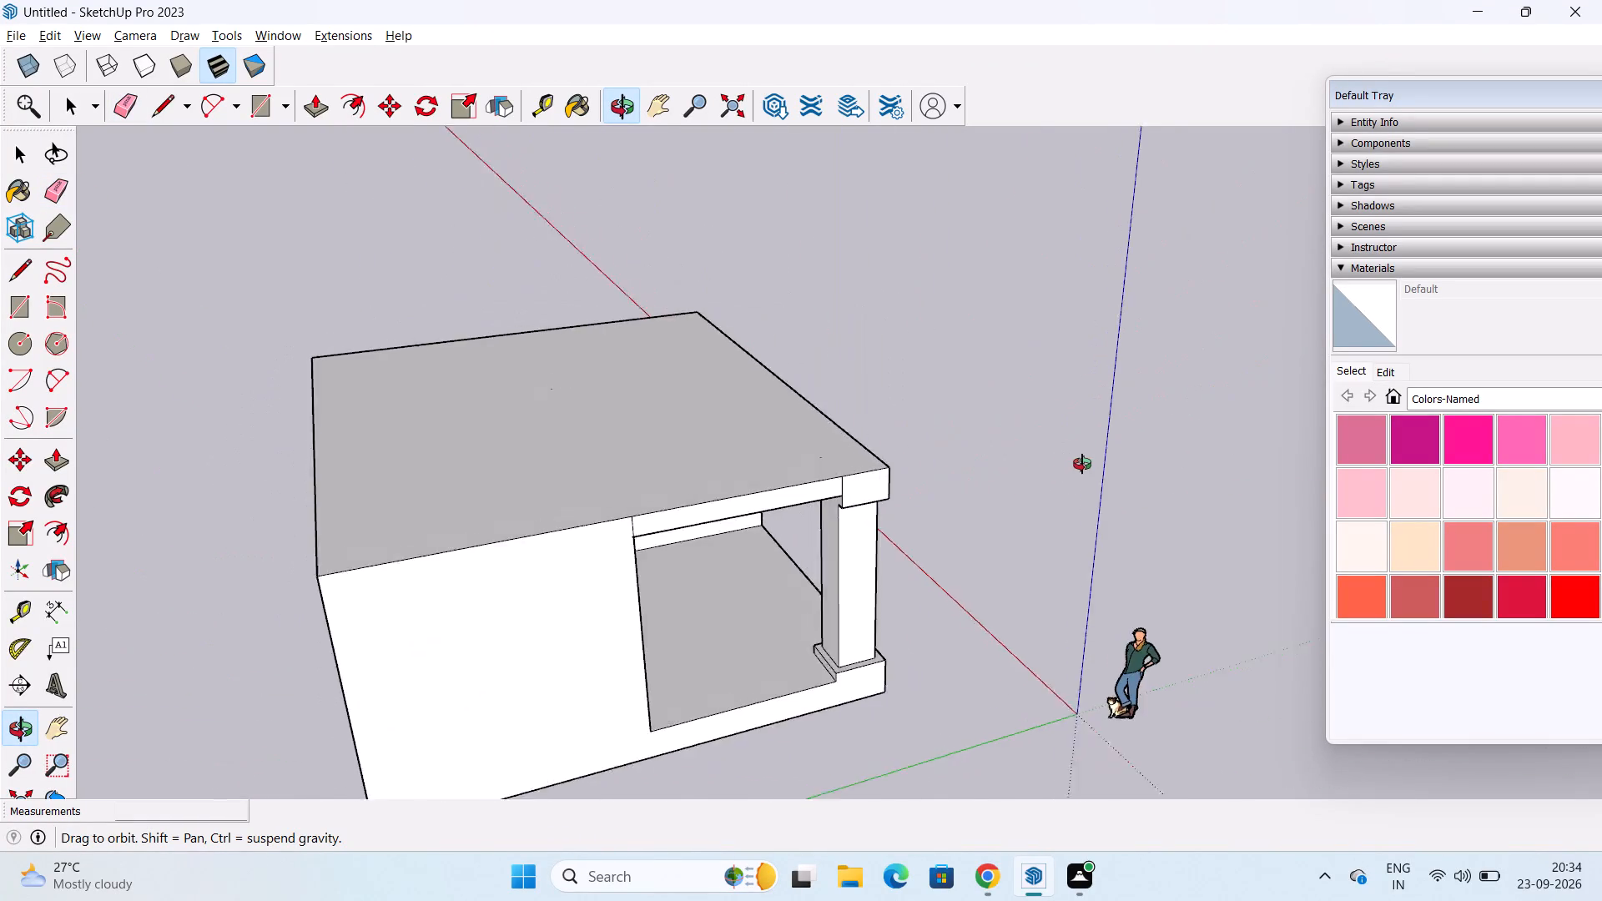
{"action": "middle_click_drag", "start_coordinate": [1082, 464], "coordinate": [318, 340]}
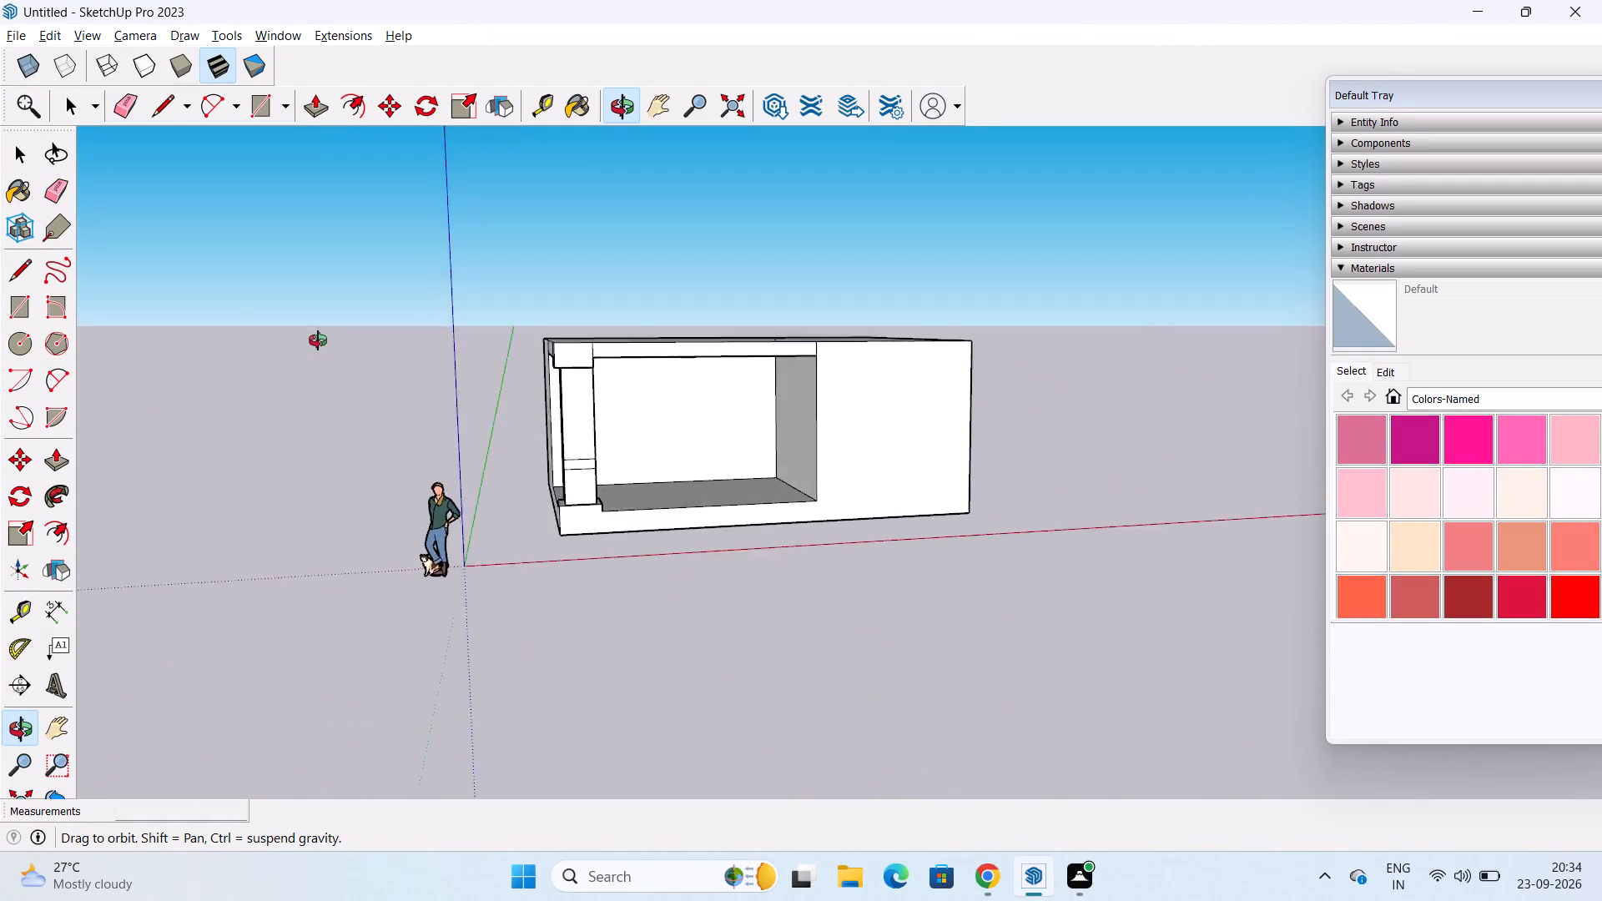
{"action": "middle_click_drag", "start_coordinate": [318, 340], "coordinate": [144, 465]}
{"action": "key", "text": "space"}
{"action": "scroll", "coordinate": [727, 515], "scroll_direction": "up", "scroll_amount": 1}
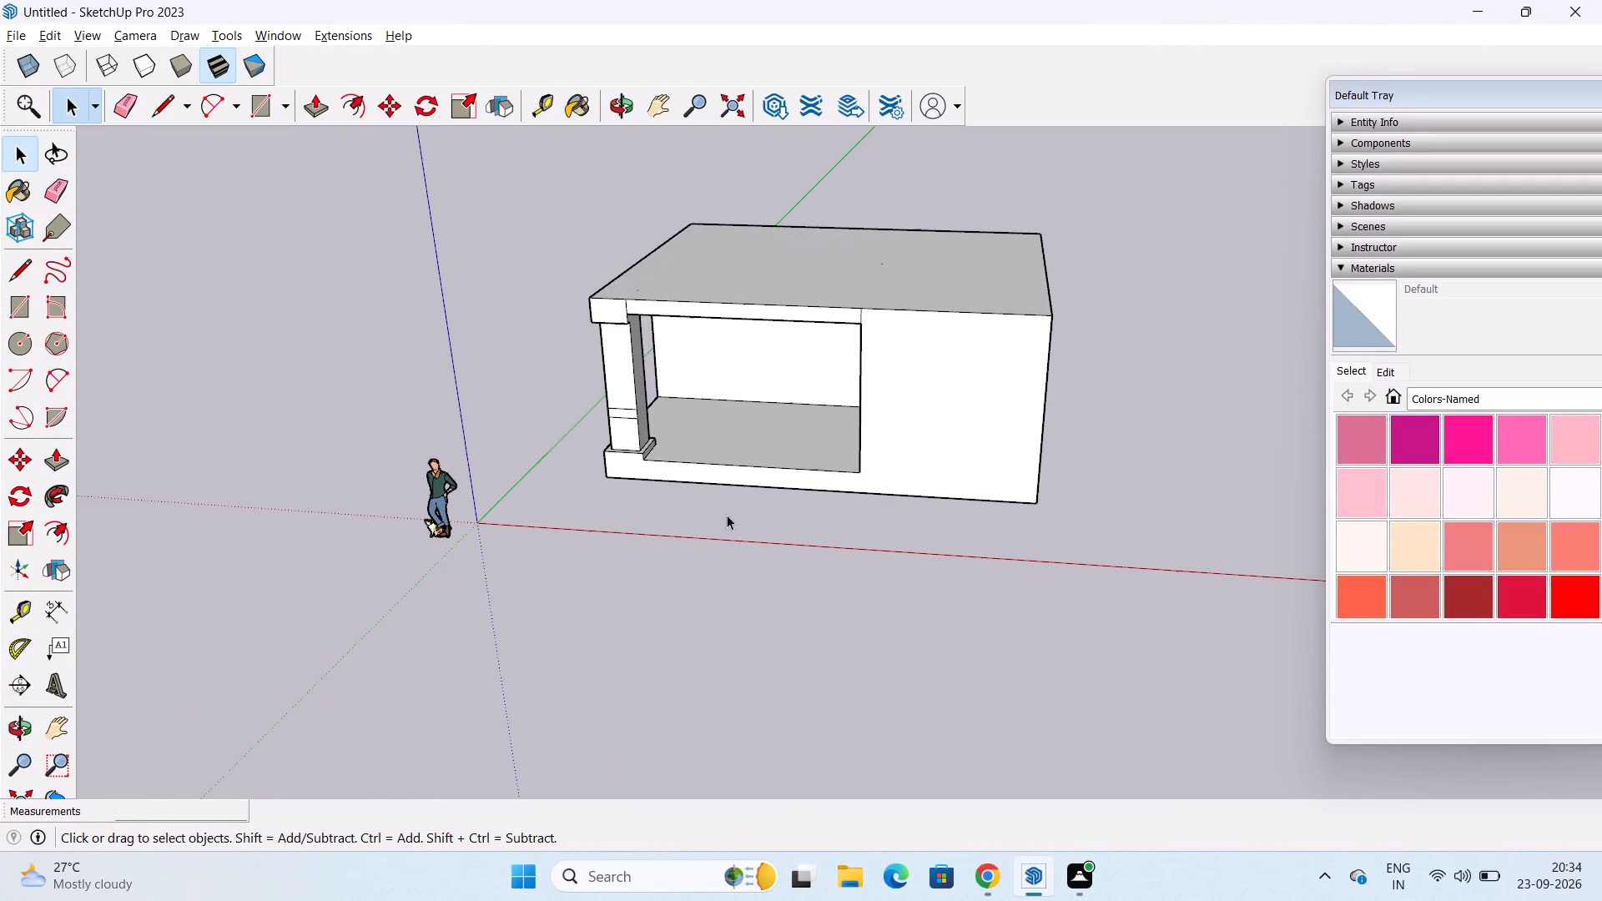
{"action": "middle_click_drag", "start_coordinate": [727, 515], "coordinate": [754, 425]}
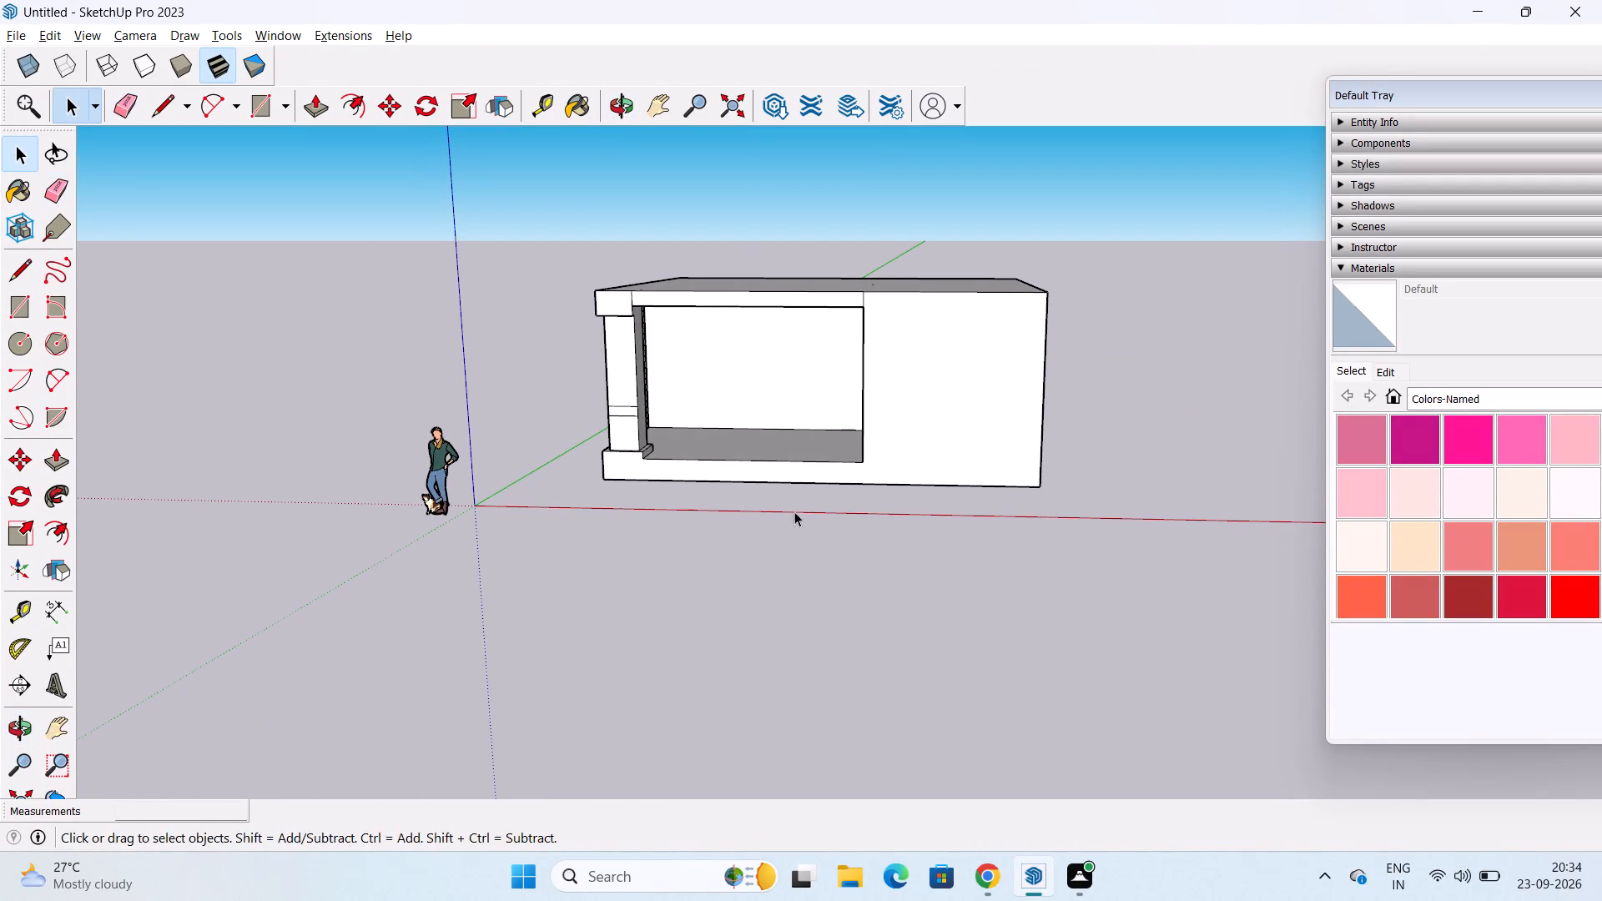
{"action": "middle_click_drag", "start_coordinate": [794, 511], "coordinate": [886, 442]}
{"action": "middle_click_drag", "start_coordinate": [871, 445], "coordinate": [768, 499], "text": "shift"}
{"action": "middle_click_drag", "start_coordinate": [768, 490], "coordinate": [678, 577]}
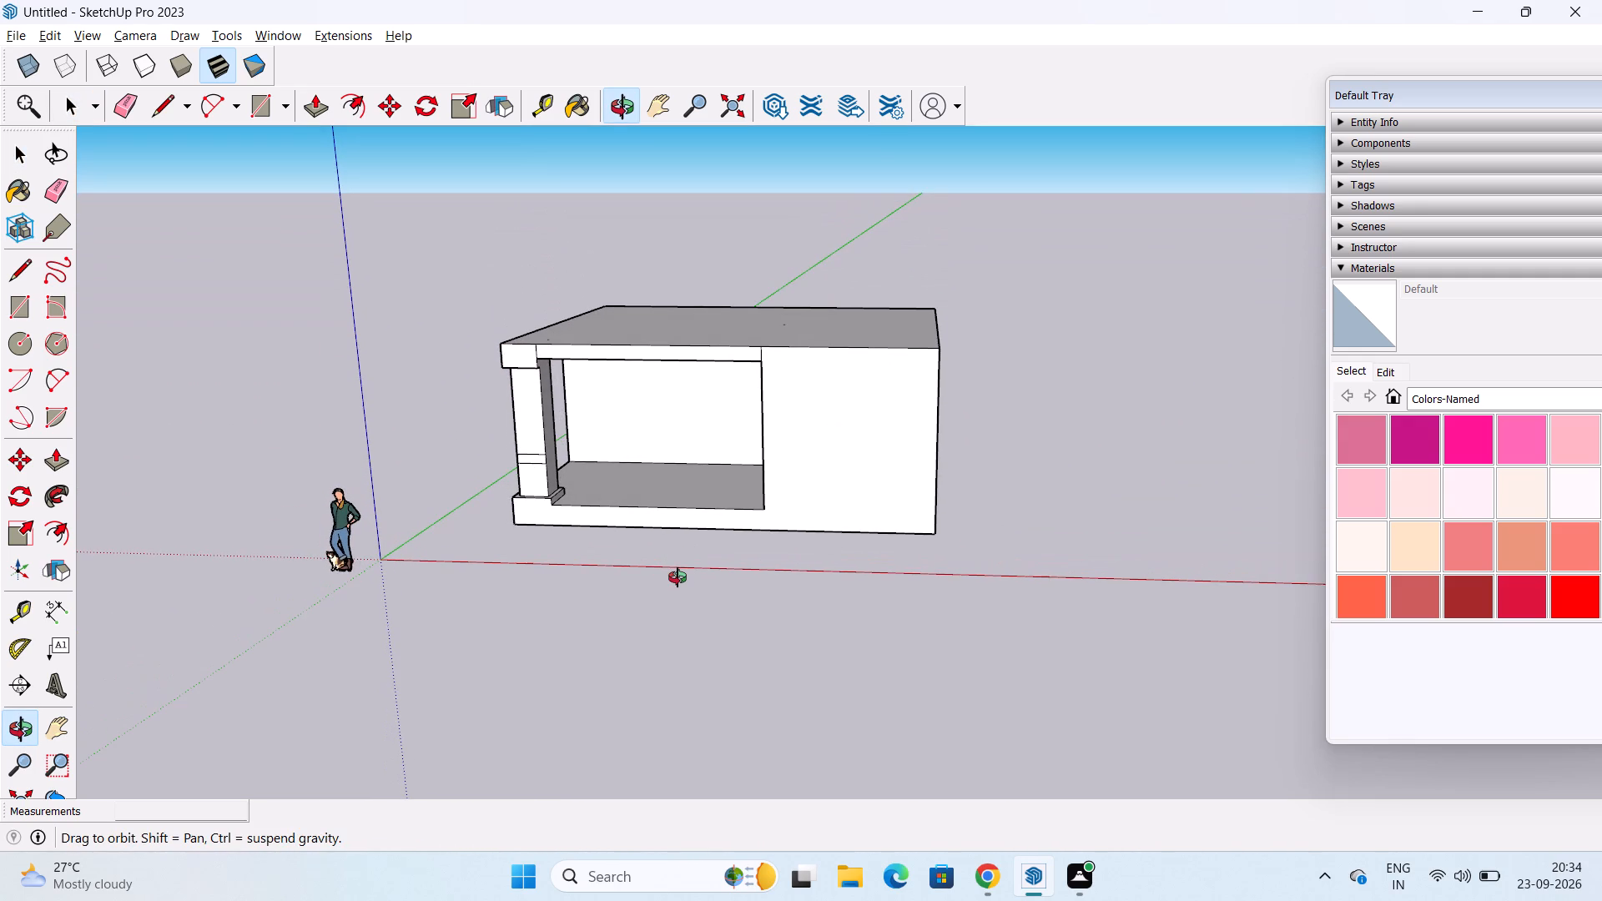
{"action": "middle_click_drag", "start_coordinate": [678, 577], "coordinate": [678, 577]}
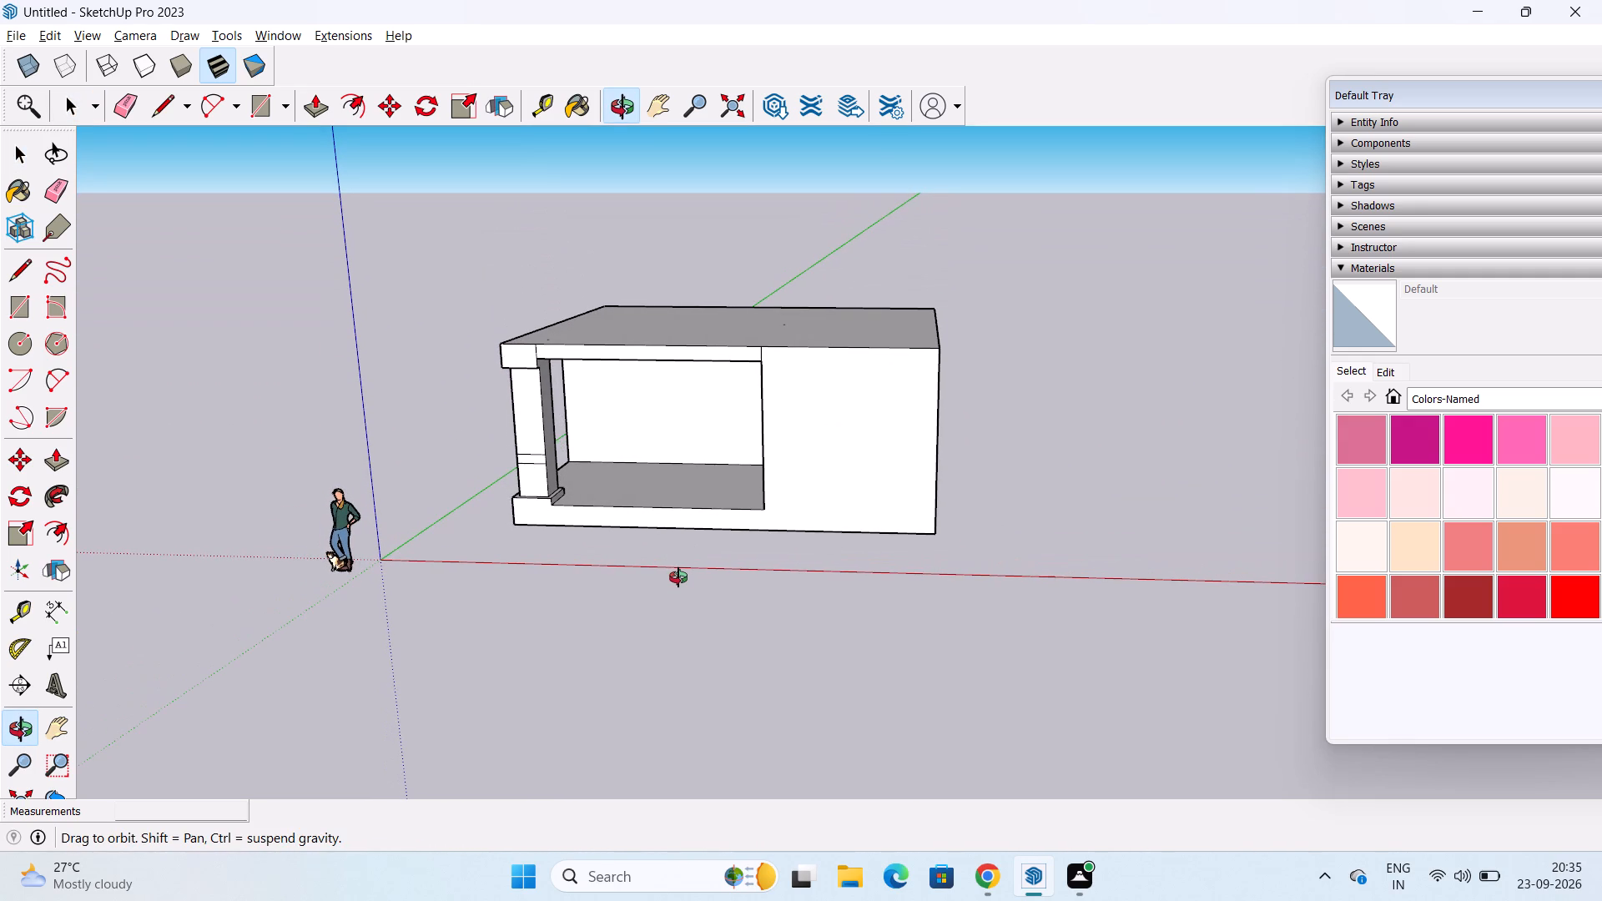
{"action": "middle_click_drag", "start_coordinate": [678, 577], "coordinate": [718, 544]}
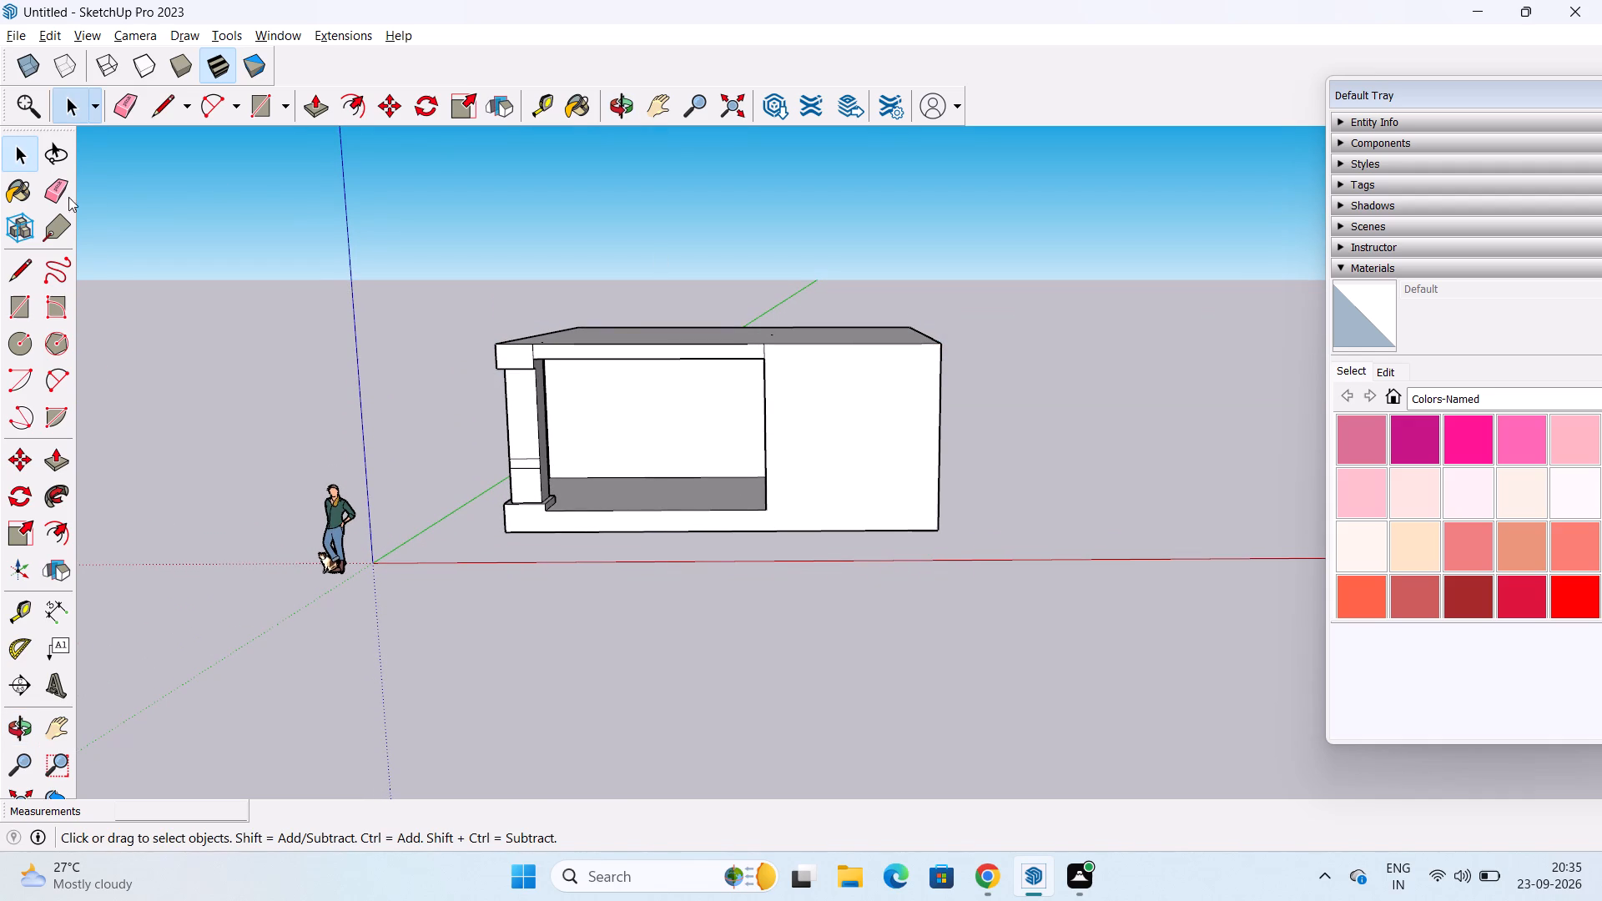
Switch to the browser chat to check the reference house pictures, and return to the SketchUp model.
{"action": "key", "text": "alt+Tab"}
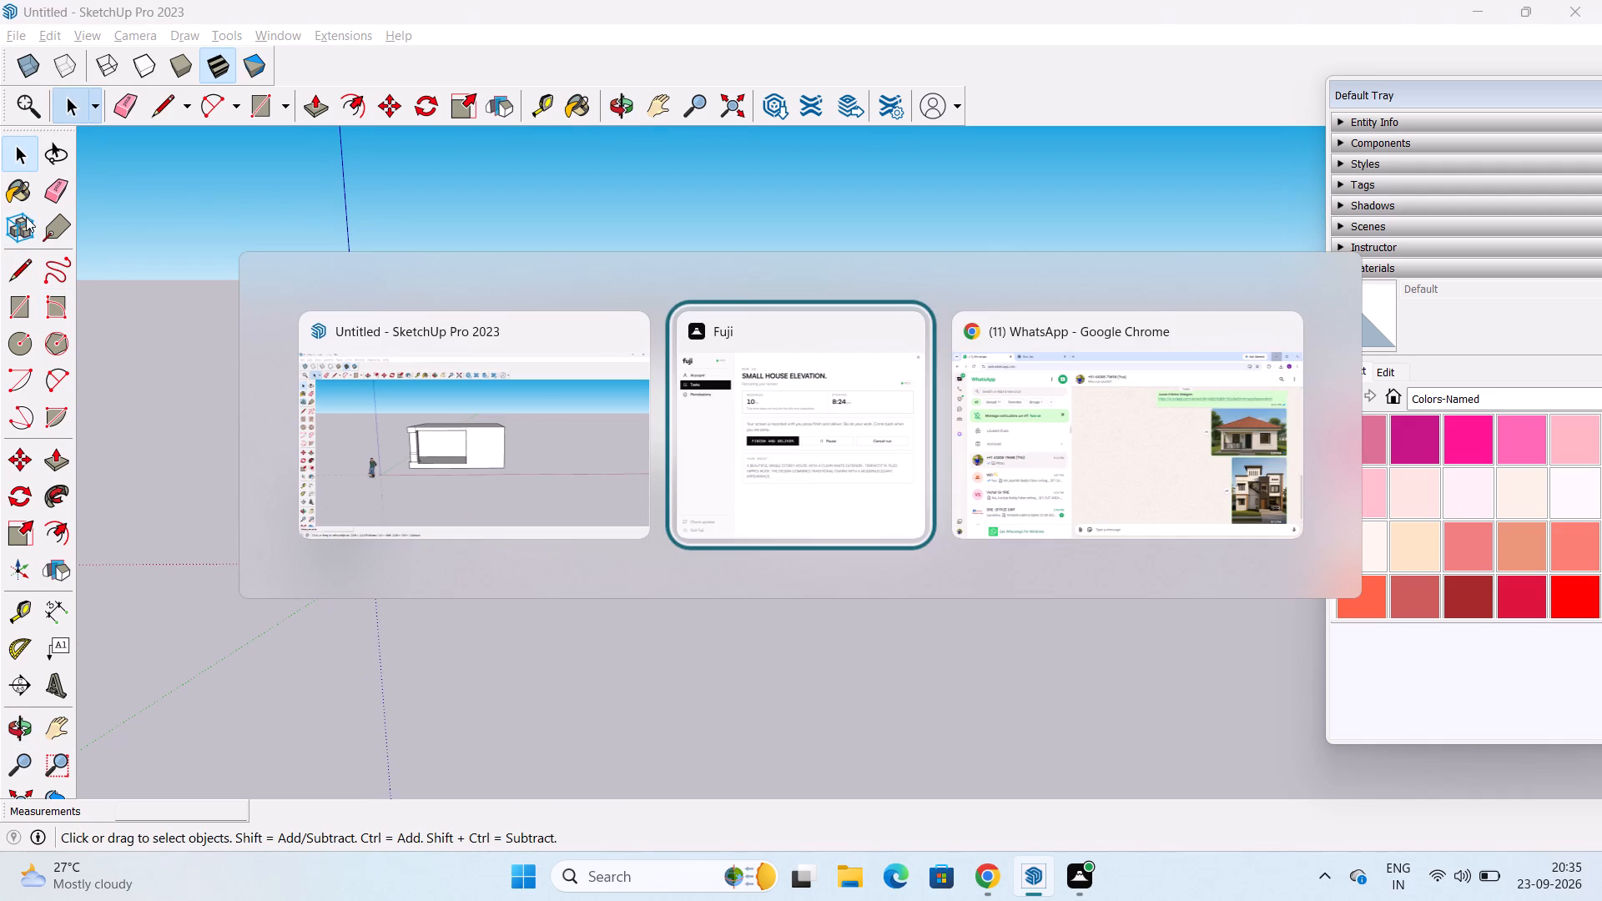
{"action": "key", "text": "alt+Tab"}
{"action": "key", "text": "alt+Tab"}
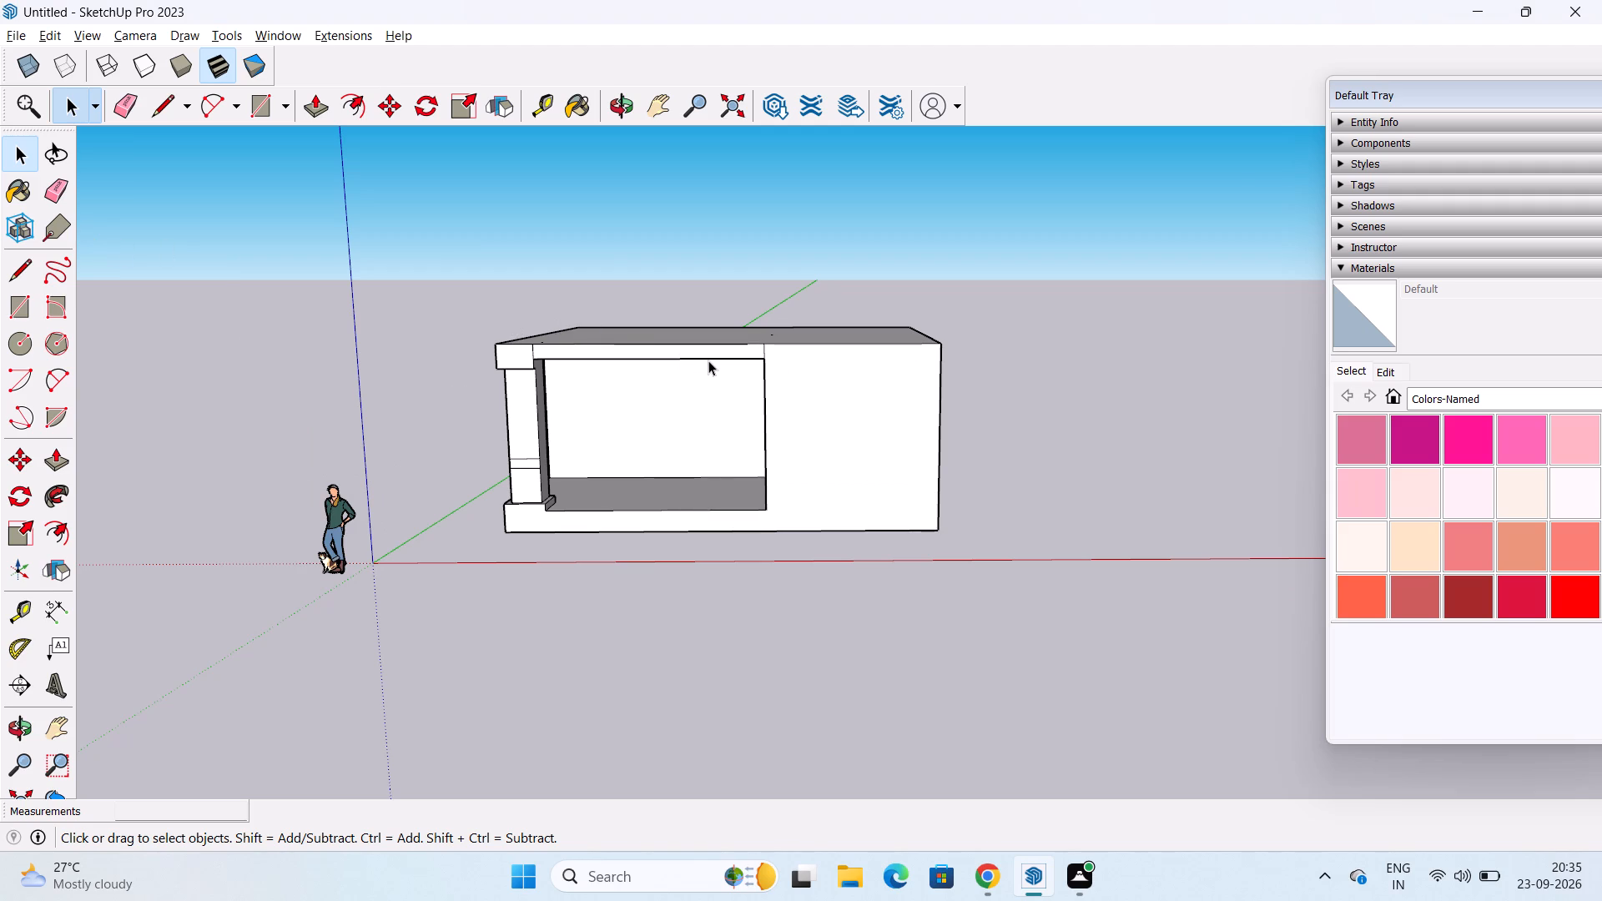
Push/Pull the entire merged roof face upward 6".
{"action": "middle_click_drag", "start_coordinate": [693, 440], "coordinate": [700, 433]}
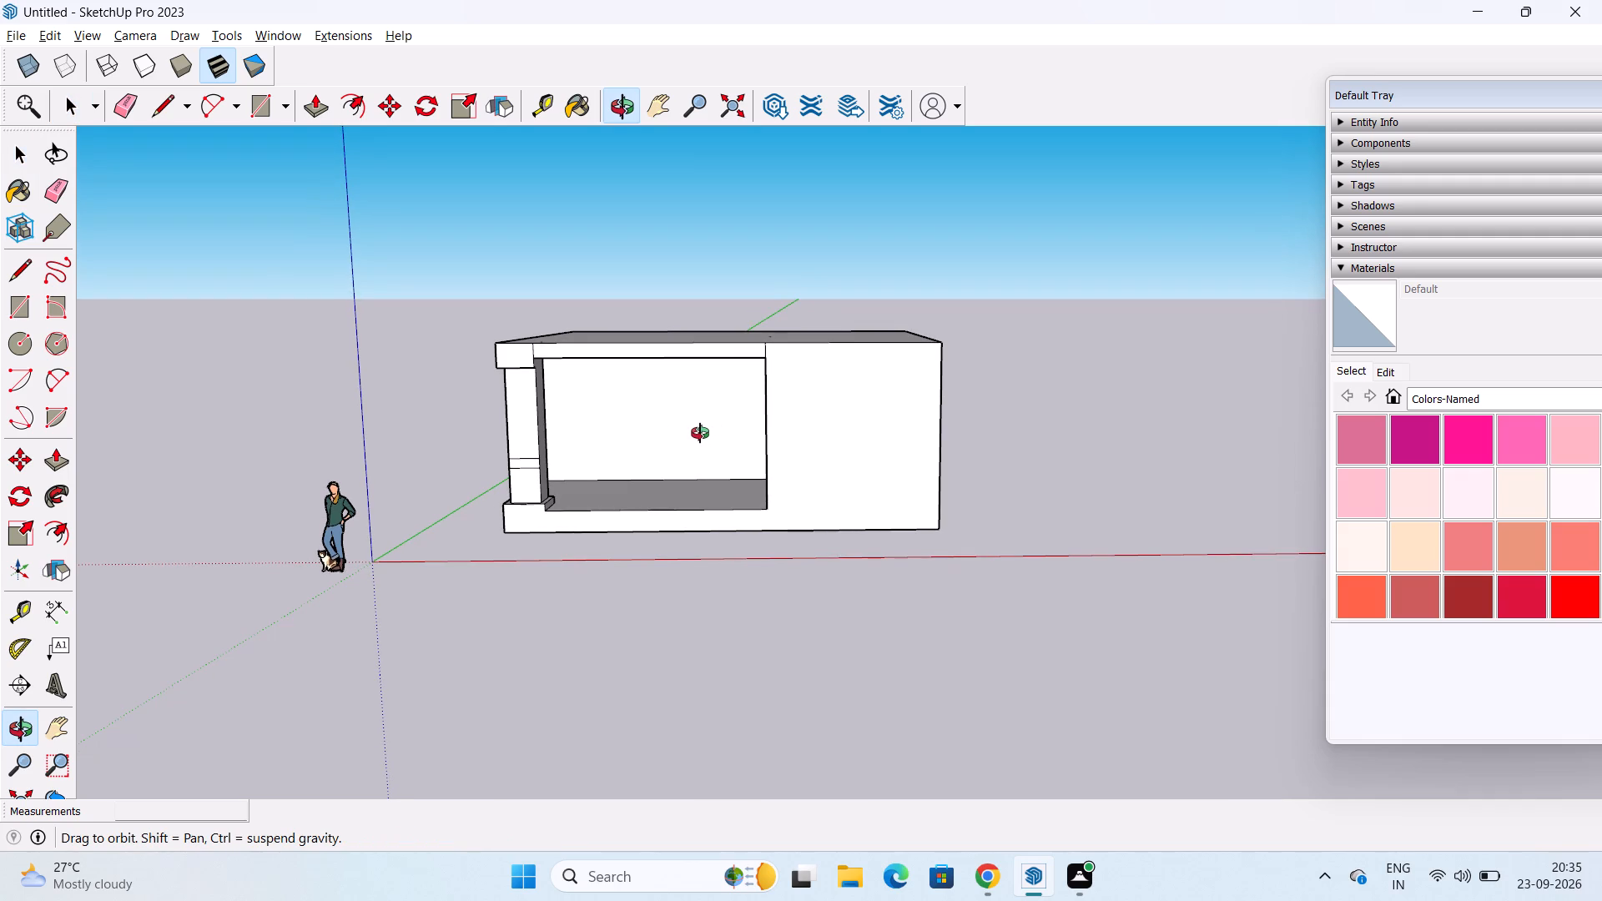
{"action": "middle_click_drag", "start_coordinate": [700, 433], "coordinate": [700, 488]}
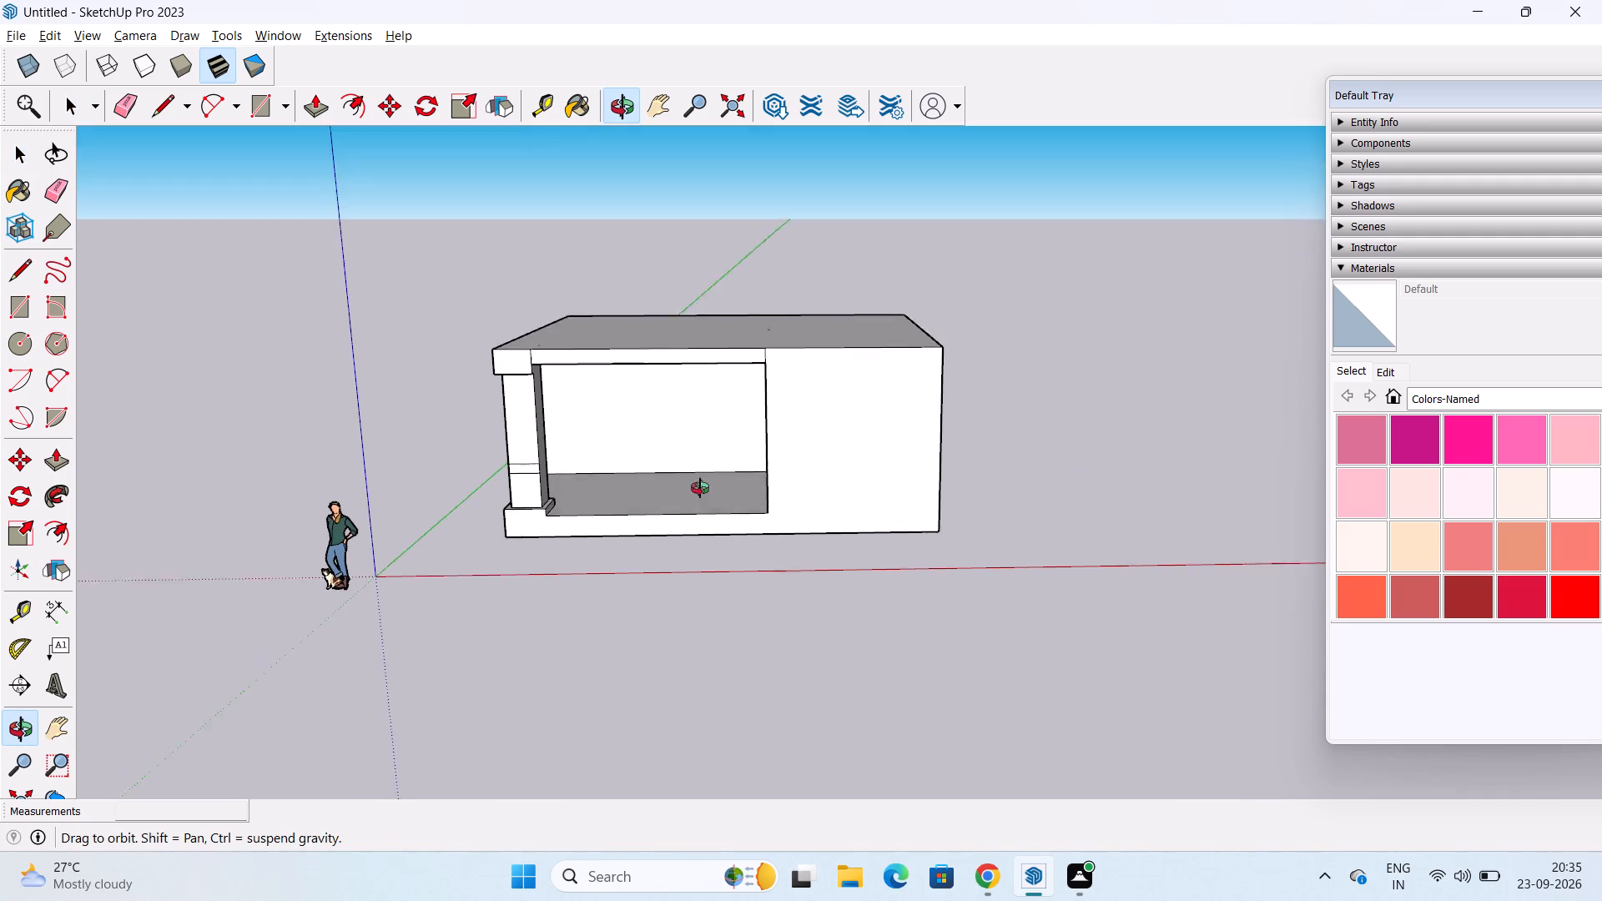
{"action": "middle_click_drag", "start_coordinate": [700, 488], "coordinate": [698, 506]}
{"action": "key", "text": "p"}
{"action": "left_click", "coordinate": [776, 316]}
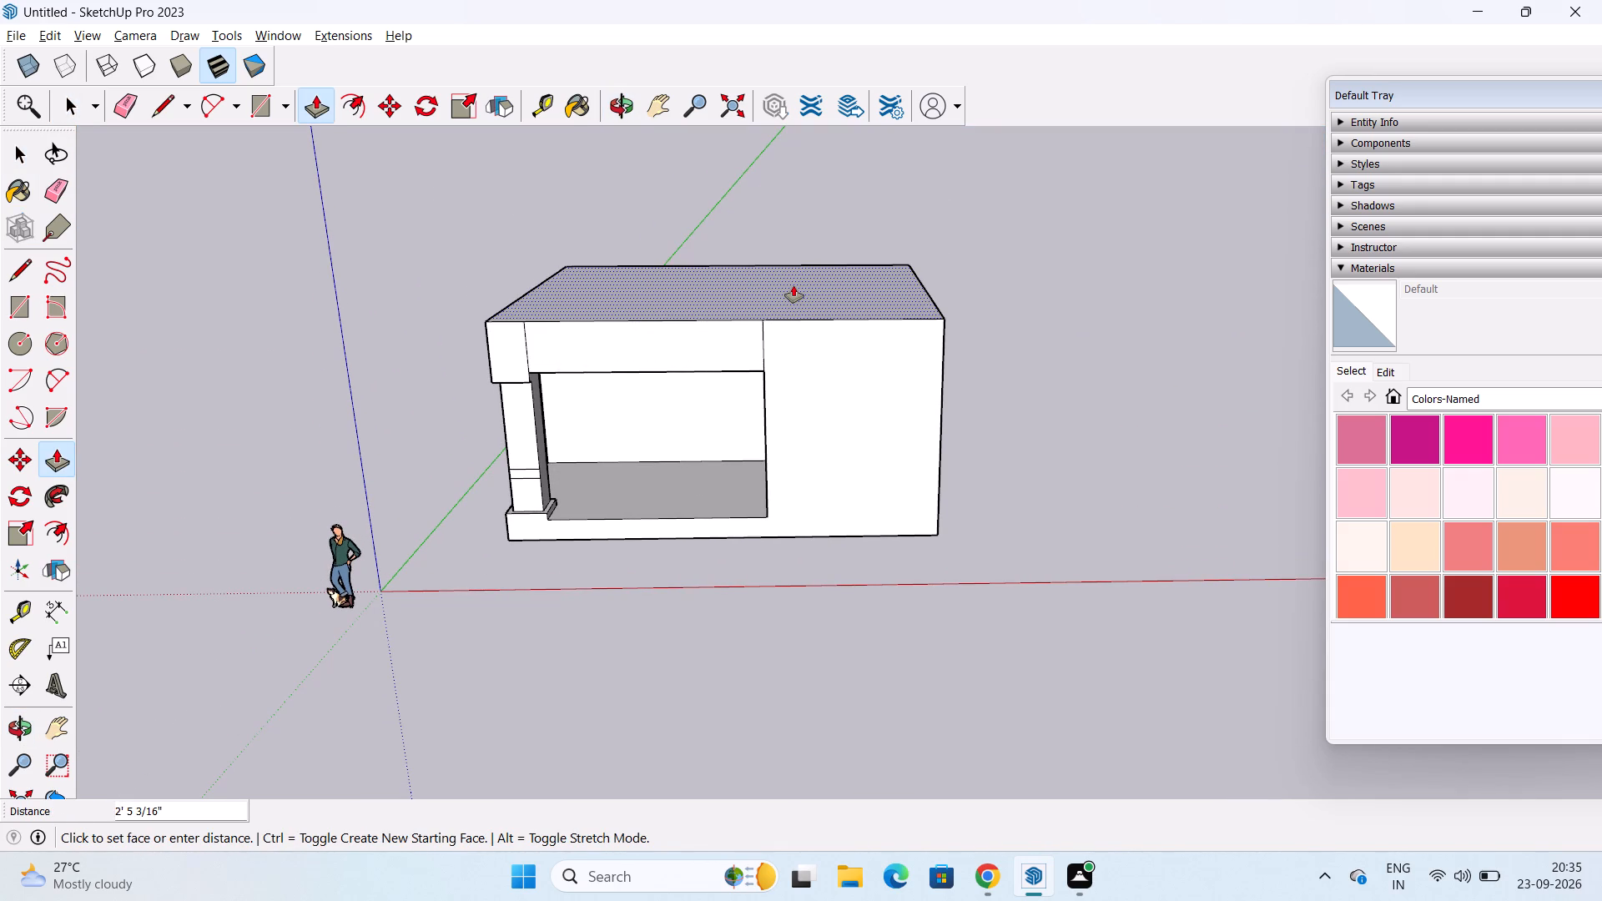
{"action": "type", "text": "6\""}
{"action": "key", "text": "Return"}
{"action": "key", "text": "space"}
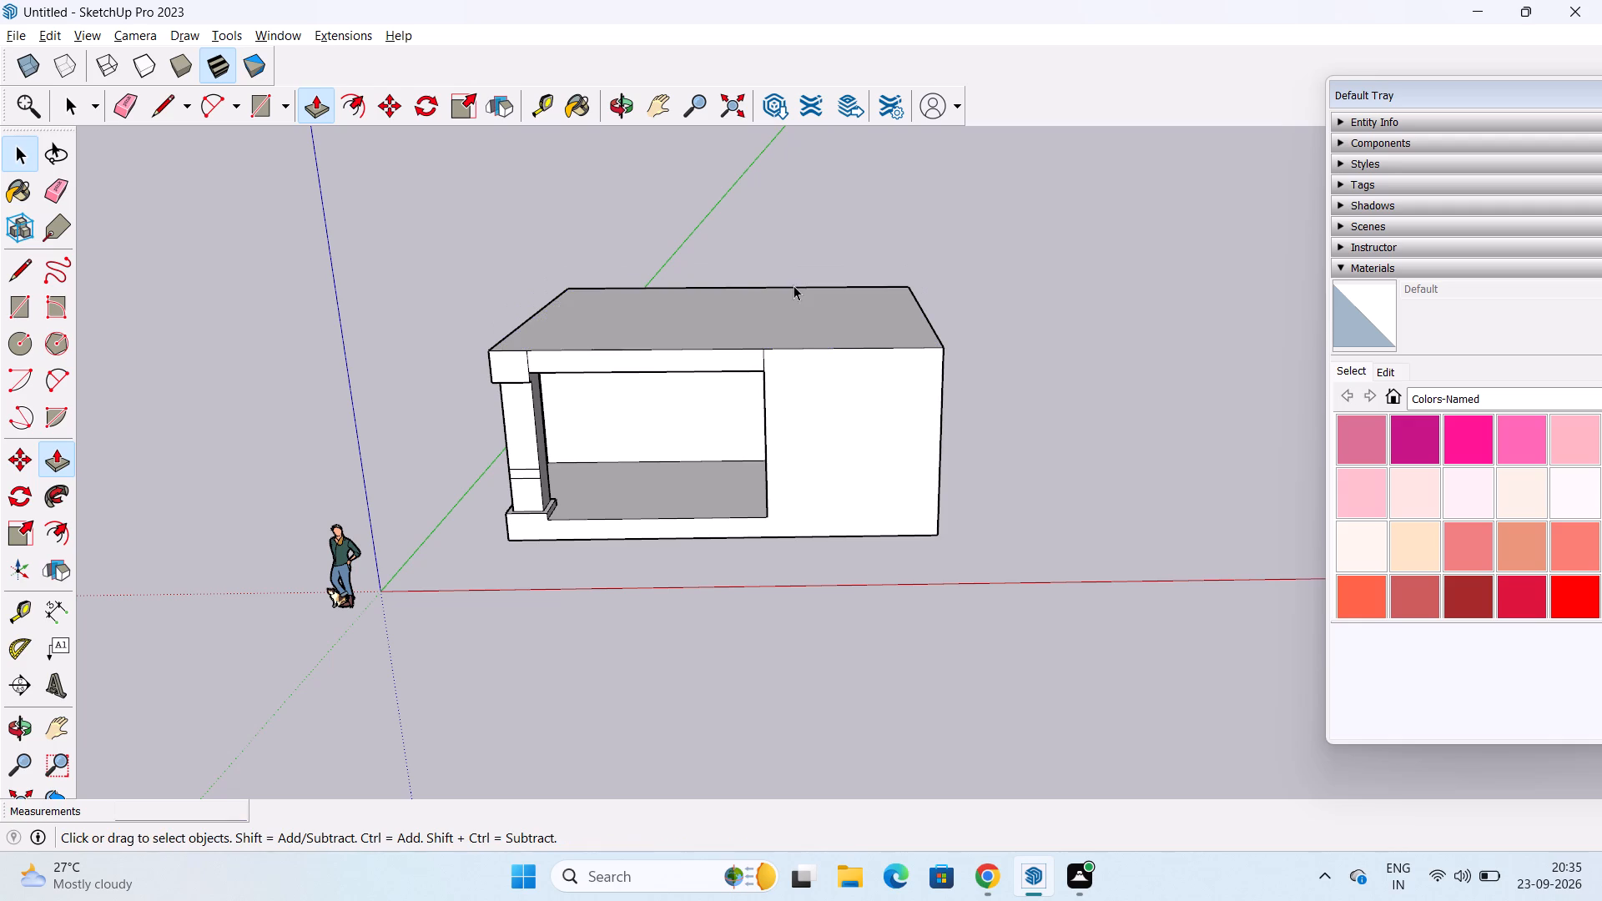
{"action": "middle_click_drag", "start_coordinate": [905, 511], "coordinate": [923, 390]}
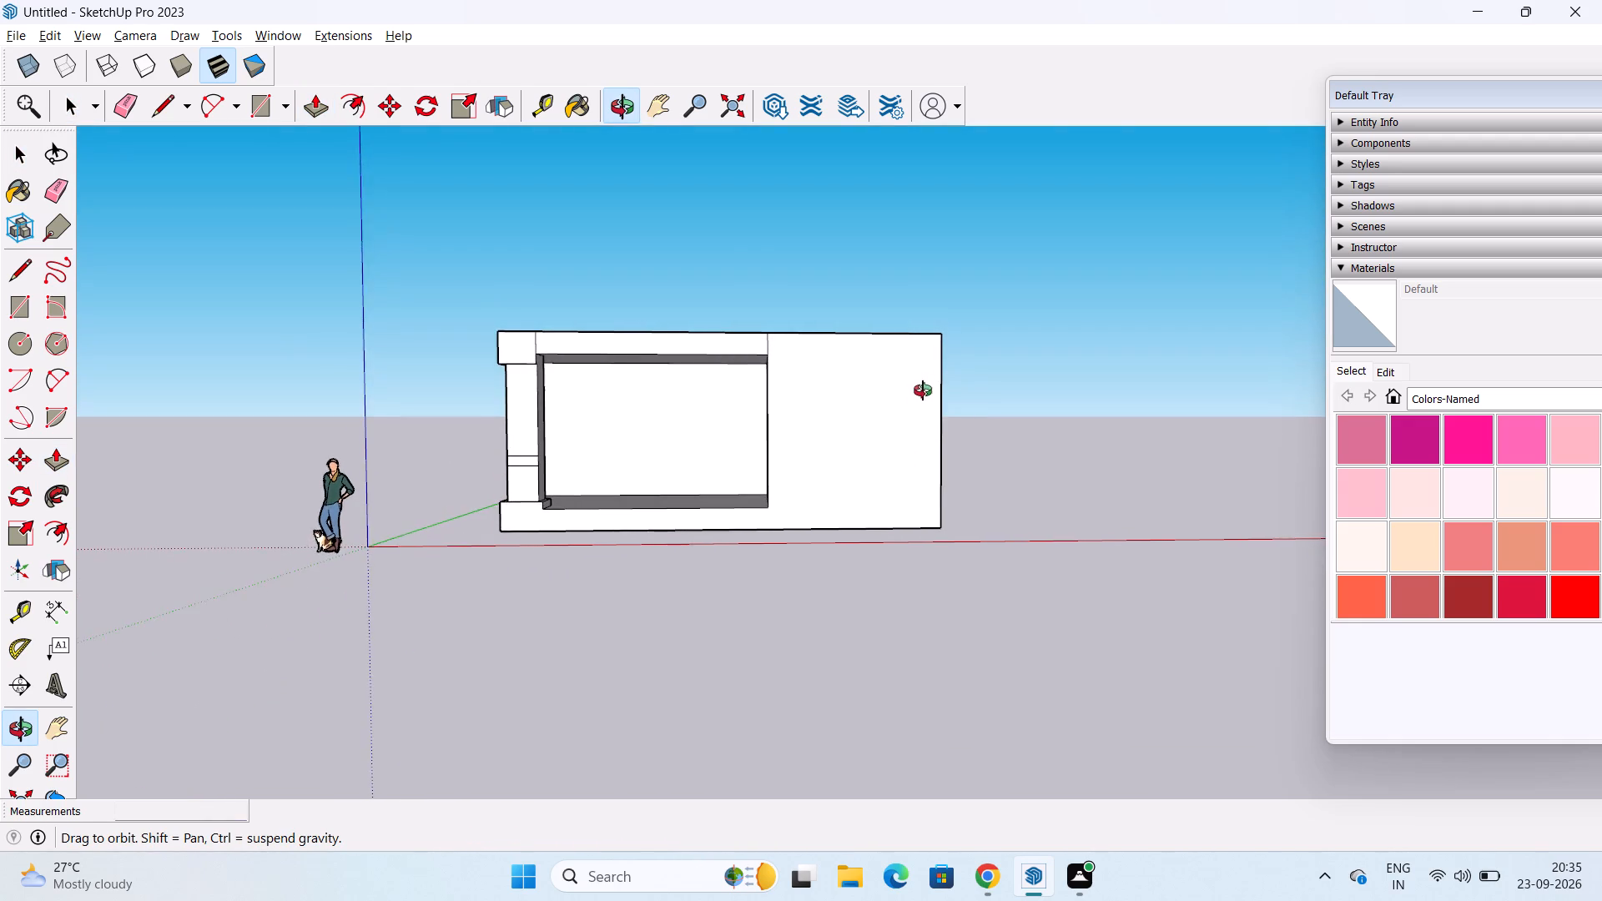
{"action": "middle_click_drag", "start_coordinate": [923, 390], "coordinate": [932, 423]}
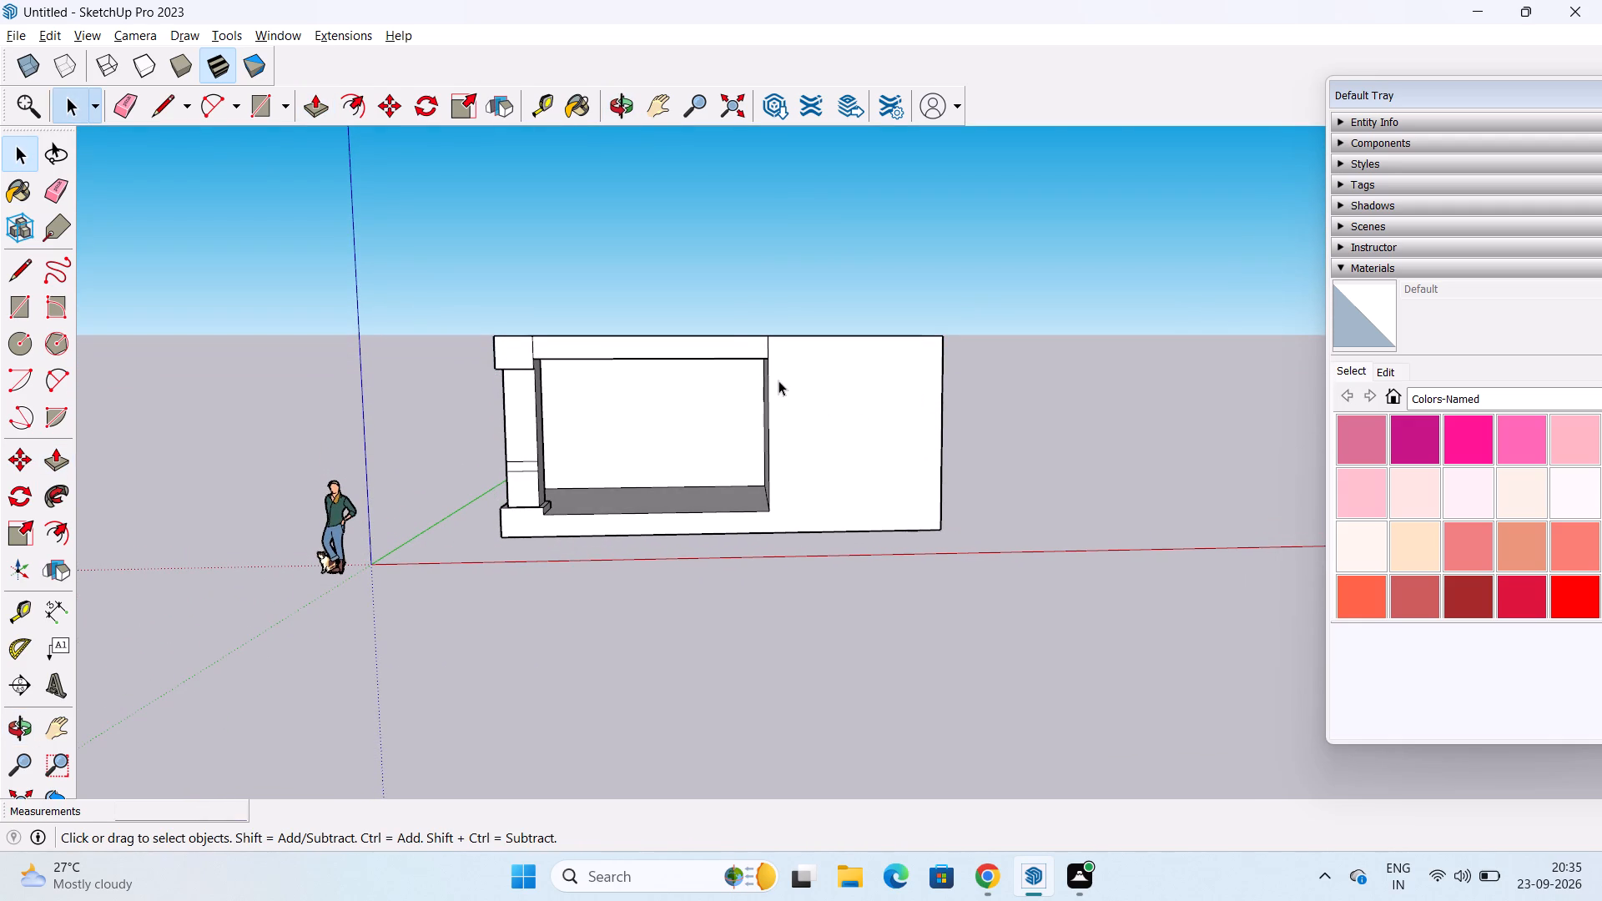
Push/Pull the whole roof face upward another 6".
{"action": "middle_click_drag", "start_coordinate": [743, 341], "coordinate": [716, 447]}
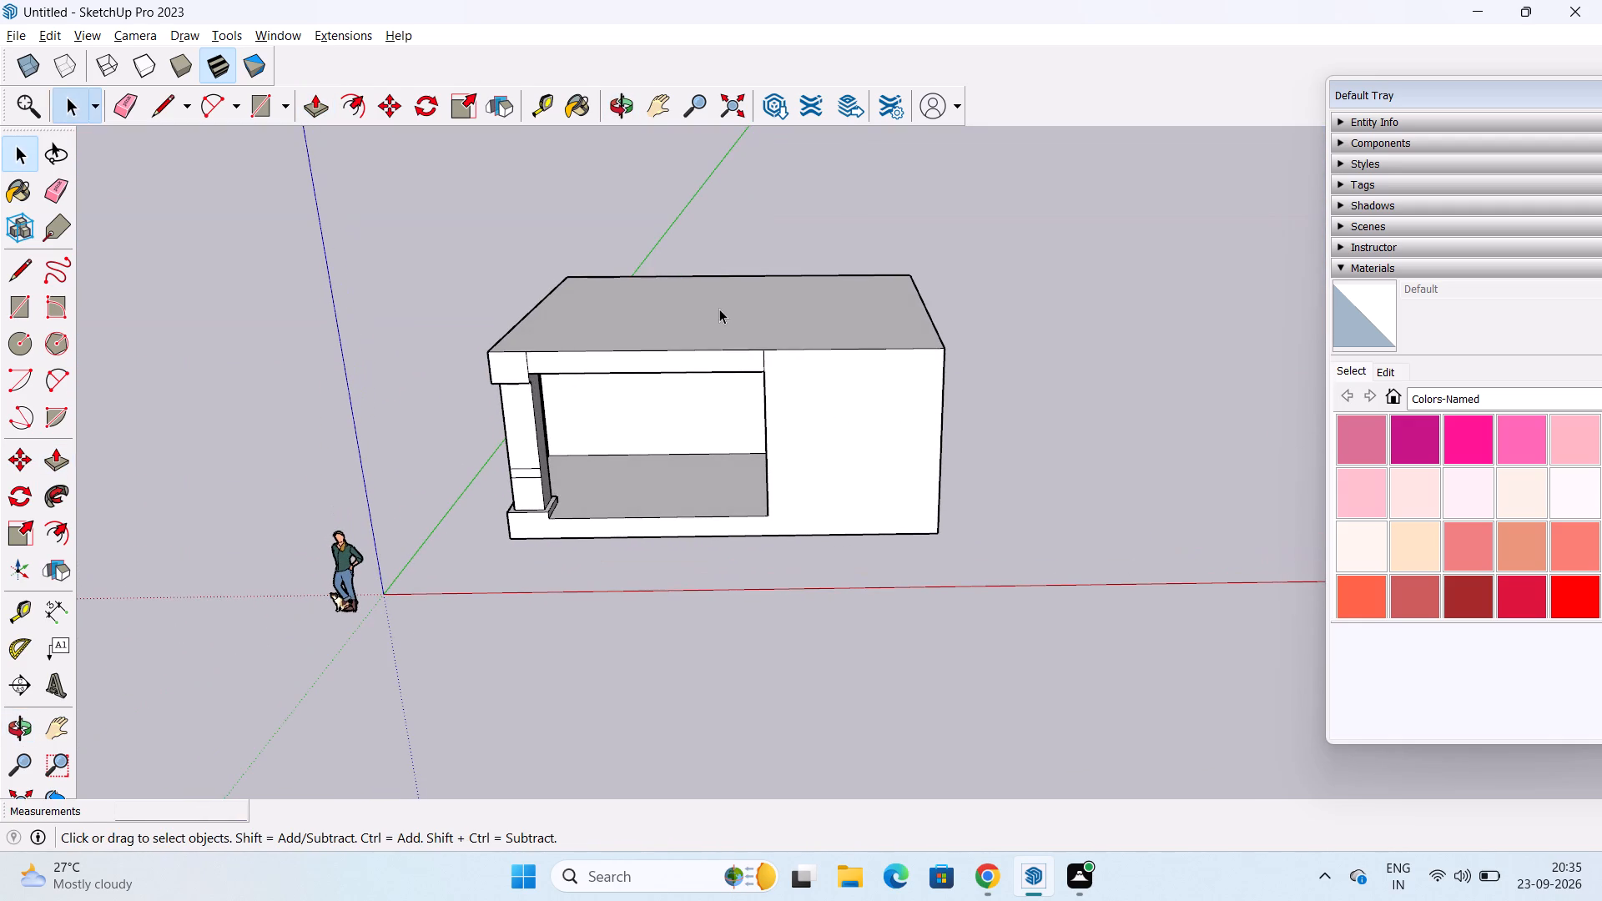
{"action": "key", "text": "p"}
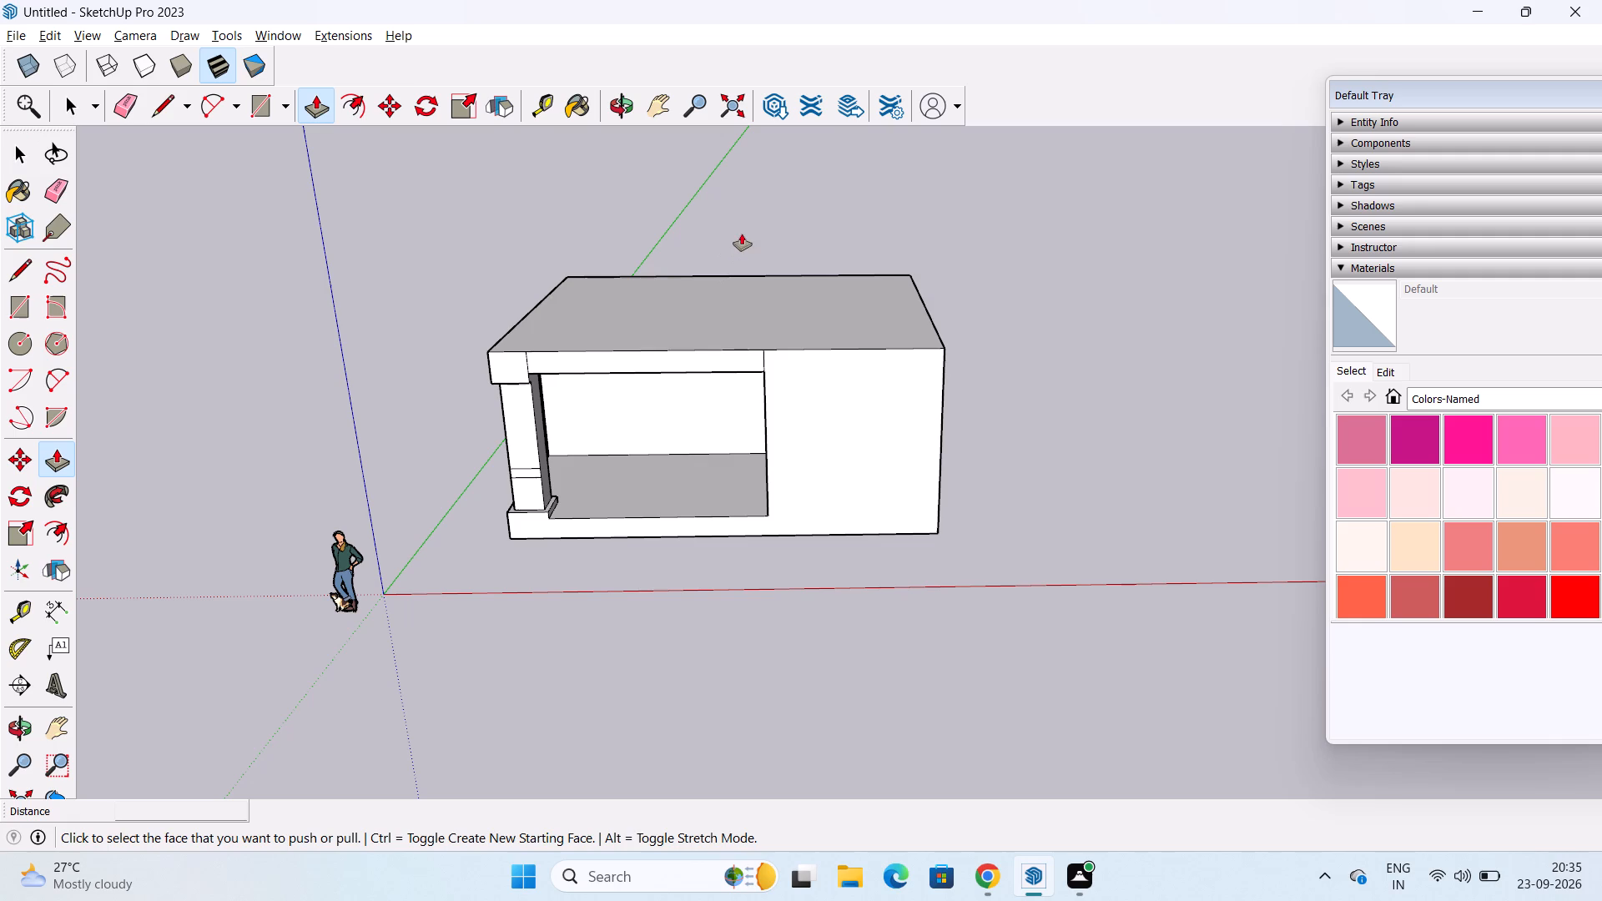
{"action": "left_click", "coordinate": [673, 305]}
{"action": "type", "text": "6\""}
{"action": "key", "text": "Return"}
{"action": "key", "text": "space"}
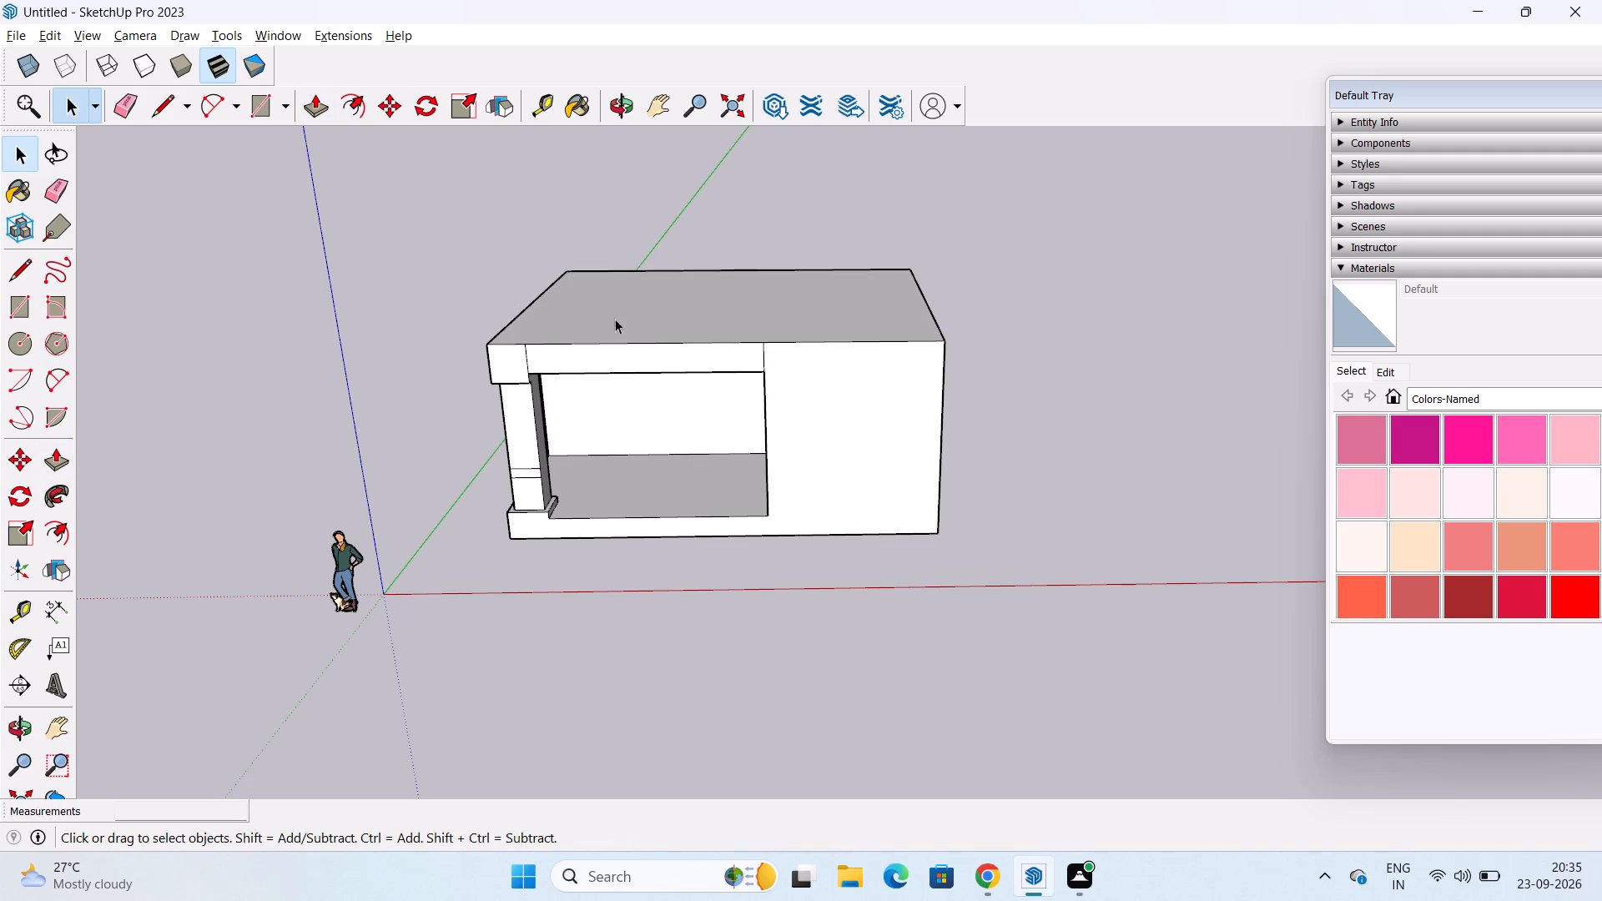
Erase three short vertical seam edges on the roof fascia: above the column and recess end on the front, and at the recess end on the side.
{"action": "left_click", "coordinate": [524, 354]}
{"action": "key", "text": "Delete"}
{"action": "middle_click_drag", "start_coordinate": [542, 425], "coordinate": [538, 421]}
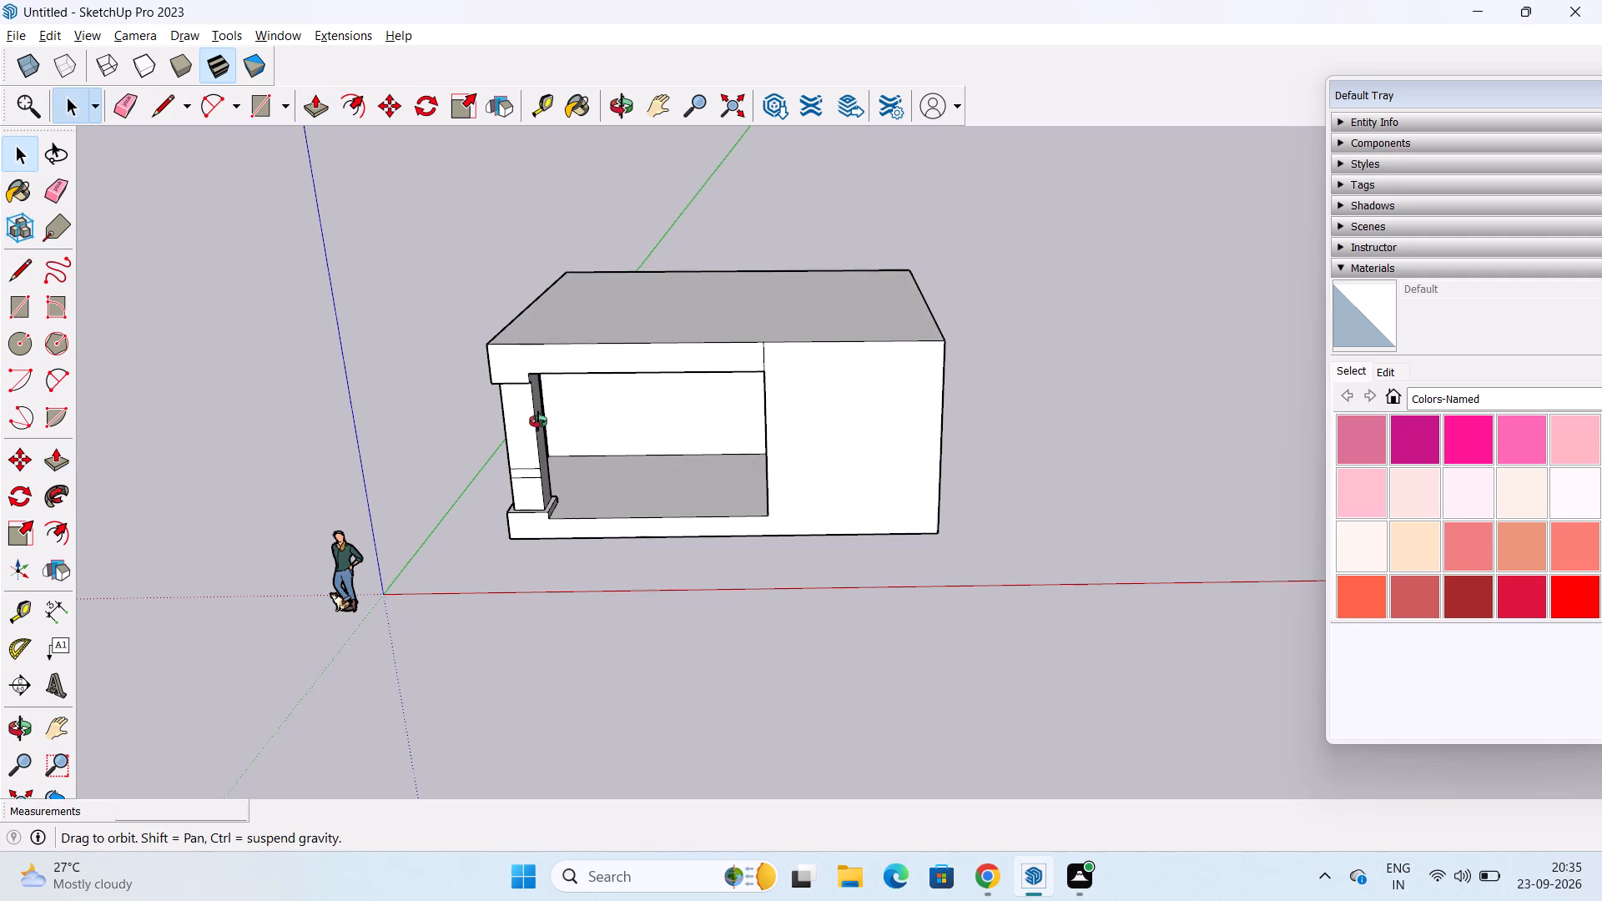
{"action": "middle_click_drag", "start_coordinate": [538, 421], "coordinate": [1246, 422]}
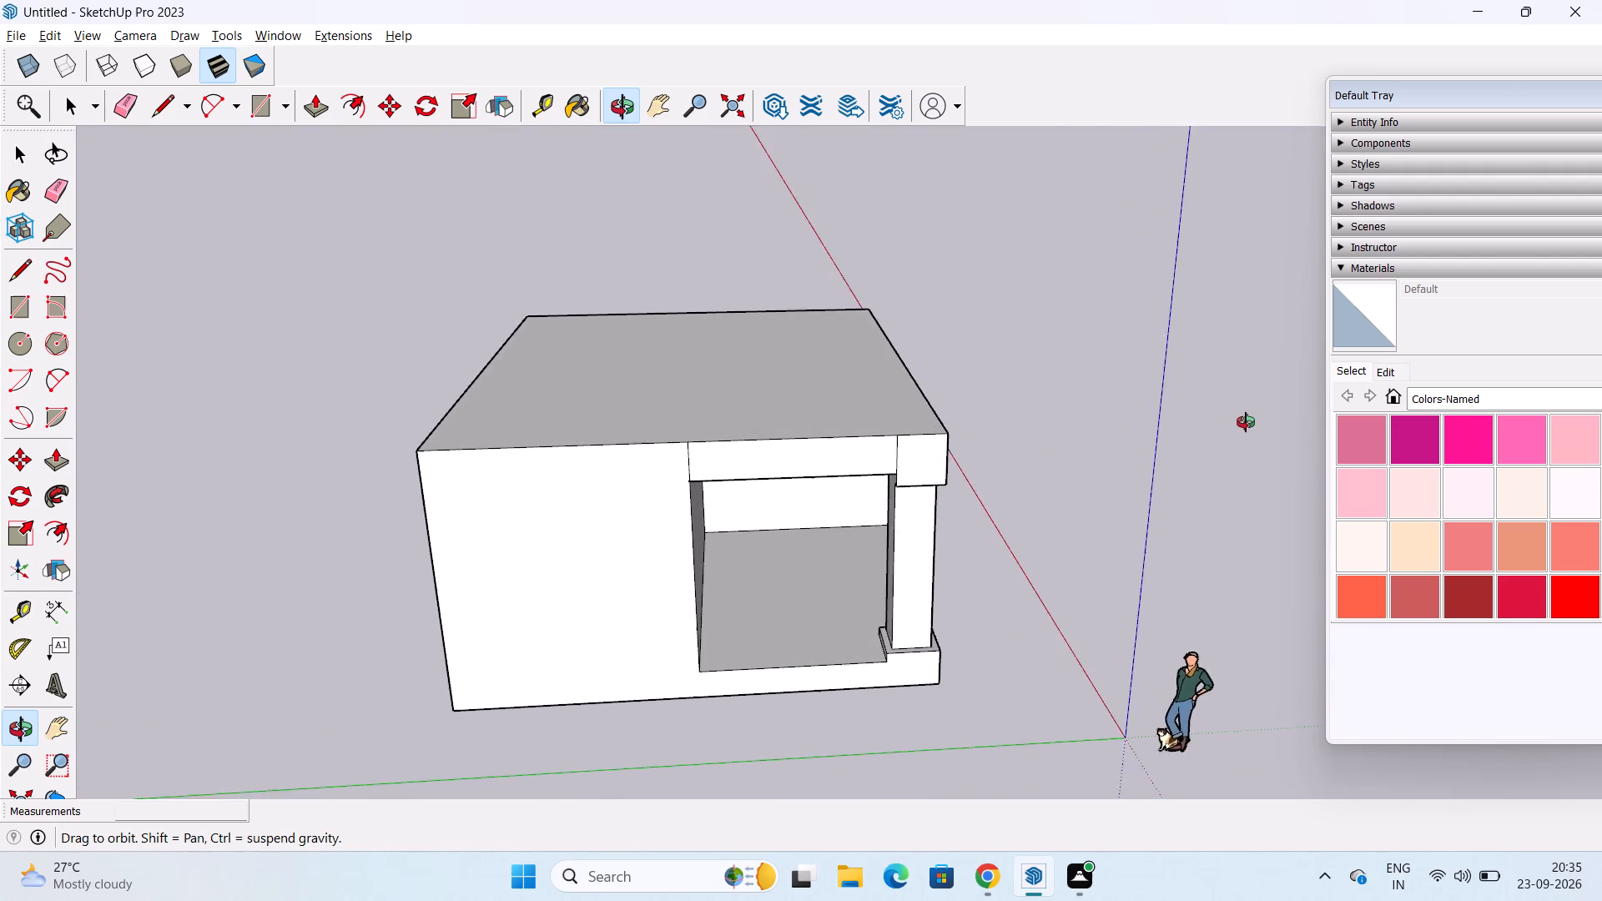
{"action": "middle_click_drag", "start_coordinate": [1246, 422], "coordinate": [1030, 486]}
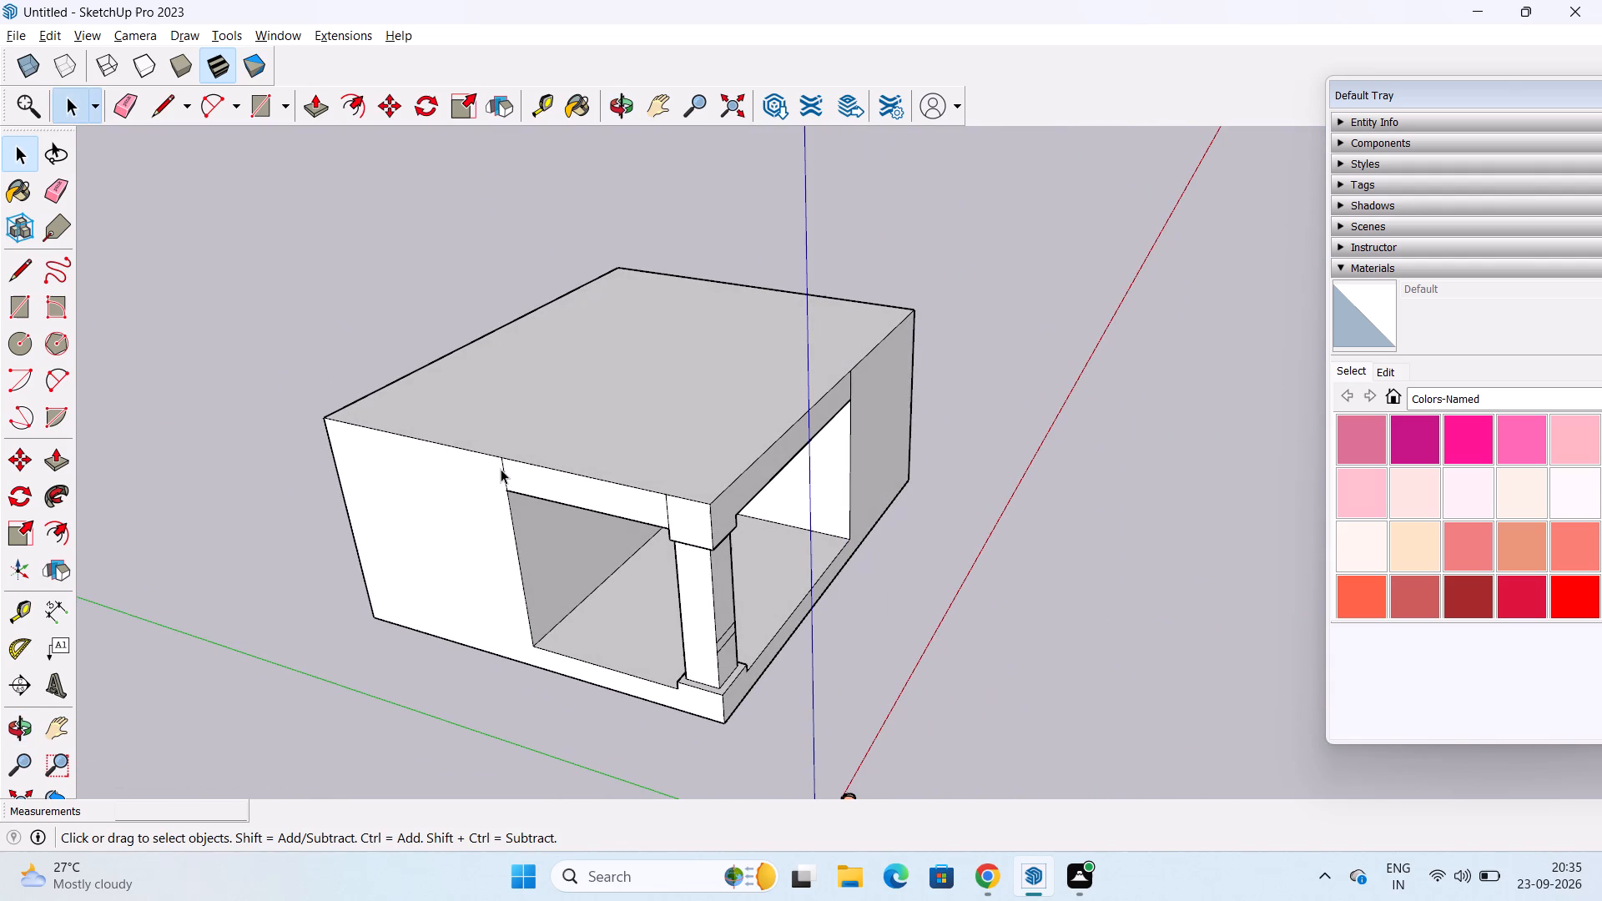
{"action": "left_click", "coordinate": [501, 473]}
{"action": "key", "text": "Delete"}
{"action": "middle_click_drag", "start_coordinate": [585, 486], "coordinate": [249, 453]}
{"action": "middle_click_drag", "start_coordinate": [991, 519], "coordinate": [924, 523]}
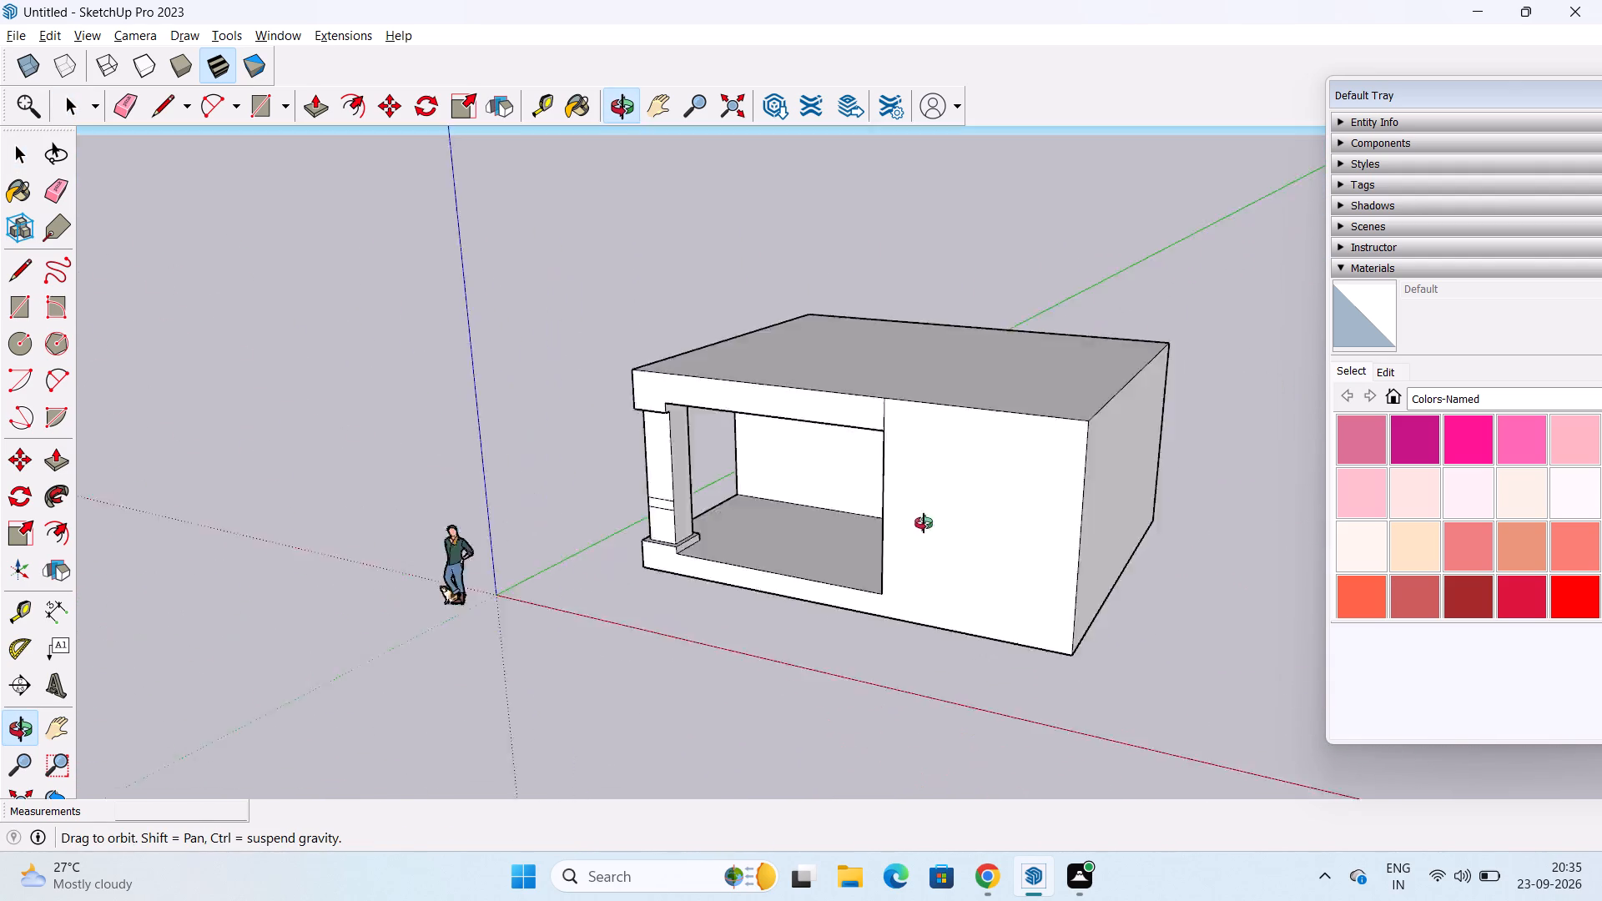
{"action": "middle_click_drag", "start_coordinate": [924, 523], "coordinate": [992, 526]}
{"action": "left_click", "coordinate": [919, 404]}
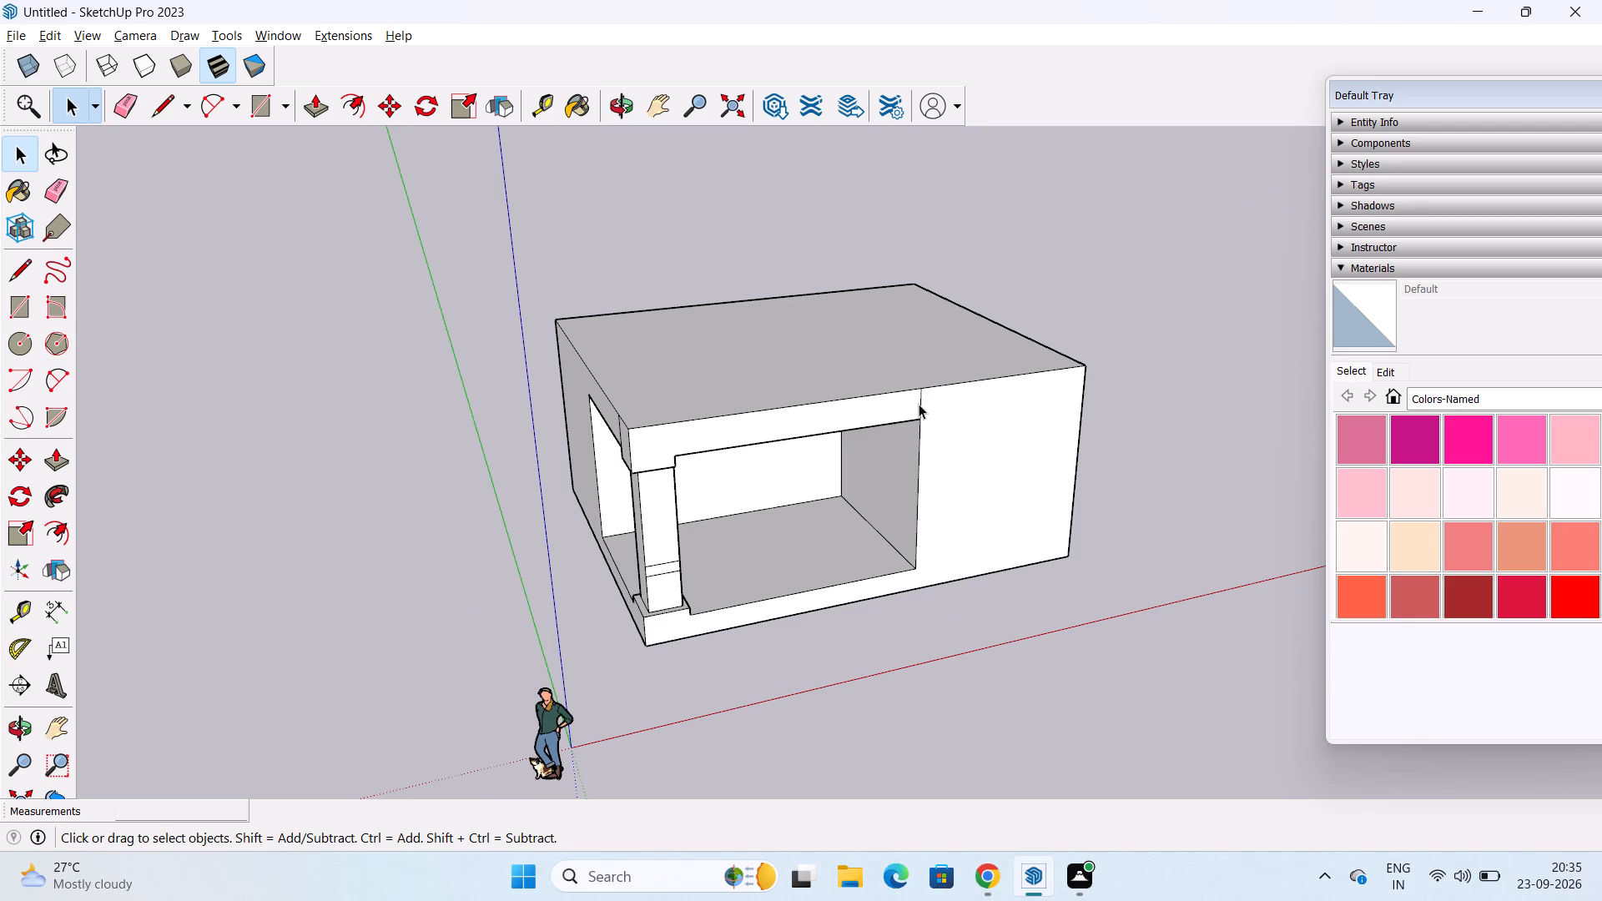
{"action": "key", "text": "Delete"}
Copy the roof's front top edge 6" straight down the front face.
{"action": "middle_click_drag", "start_coordinate": [946, 452], "coordinate": [824, 401]}
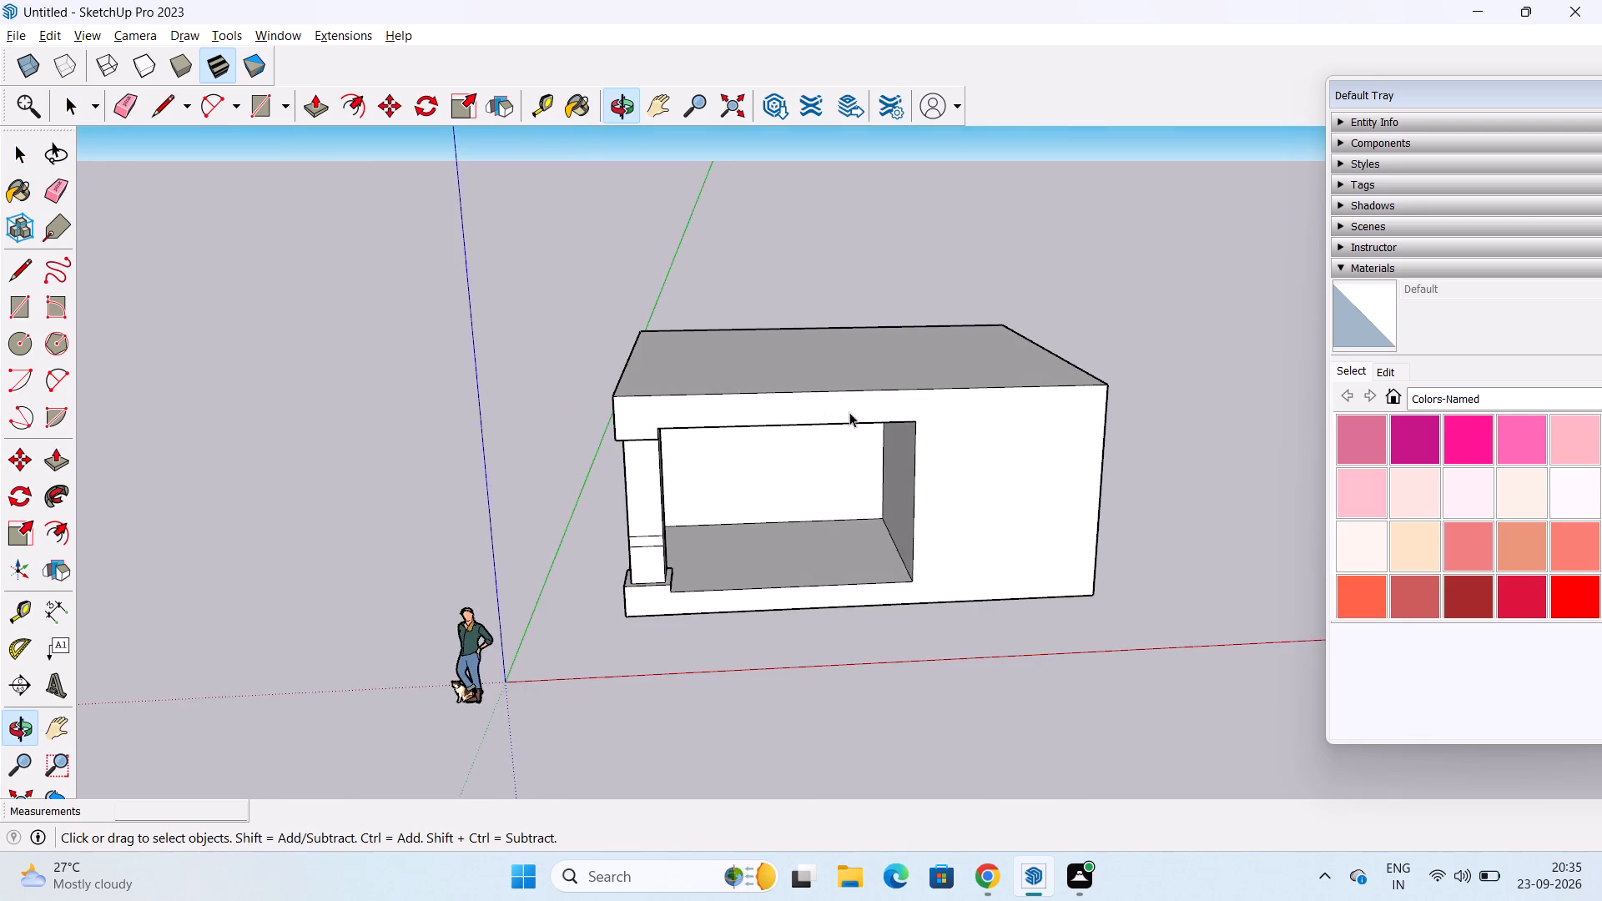
{"action": "scroll", "coordinate": [870, 427], "scroll_direction": "up", "scroll_amount": 2}
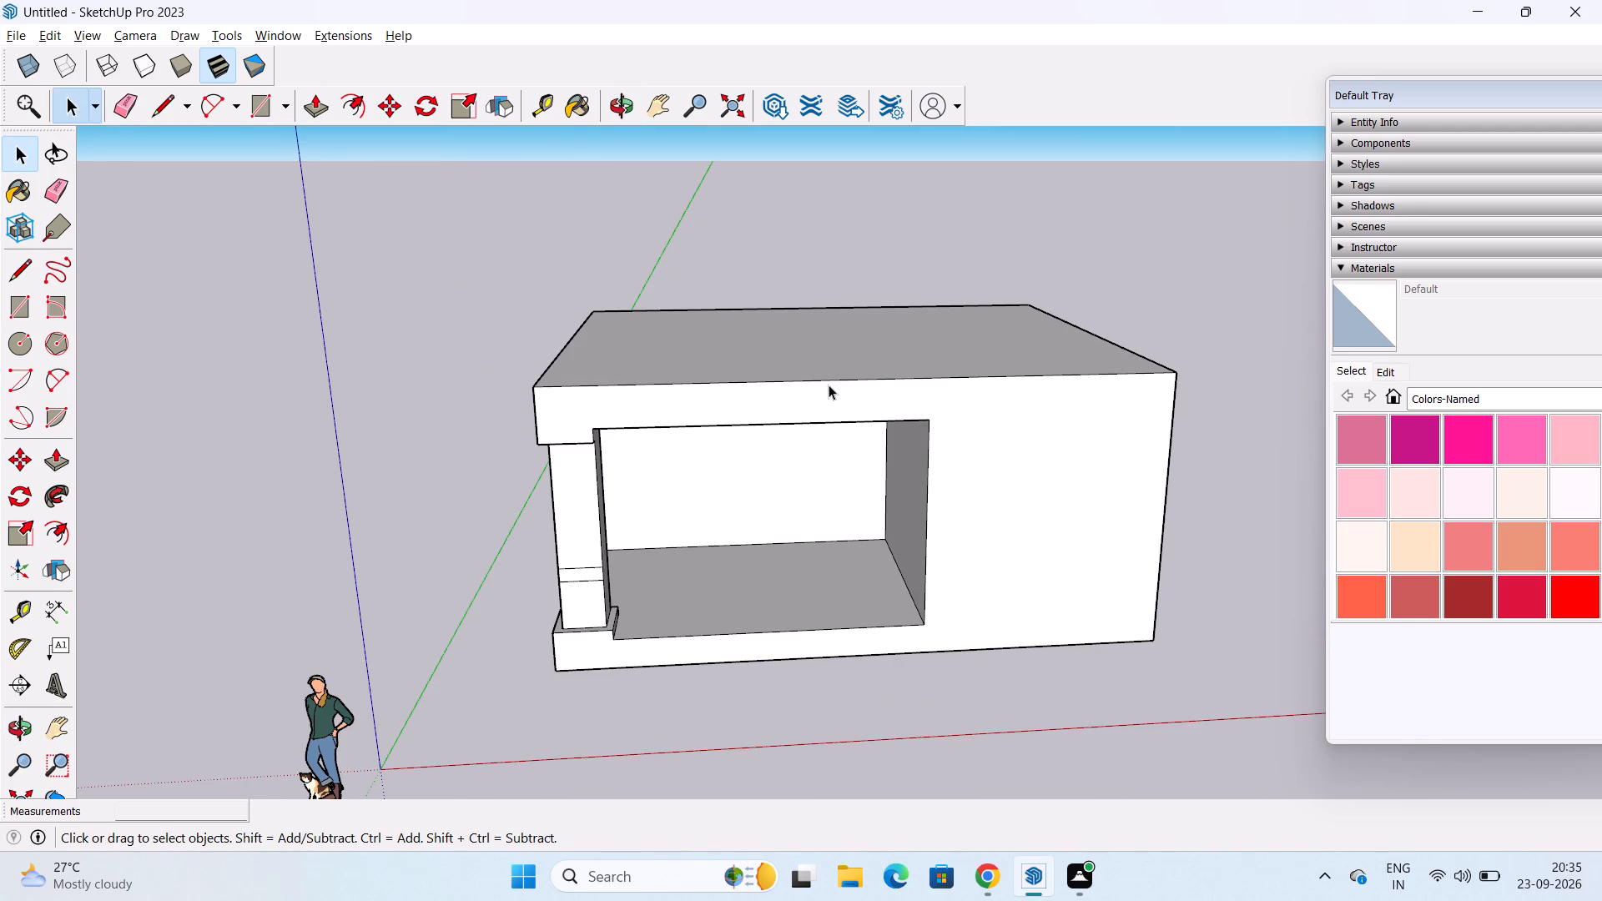
{"action": "left_click", "coordinate": [841, 378]}
{"action": "key", "text": "m"}
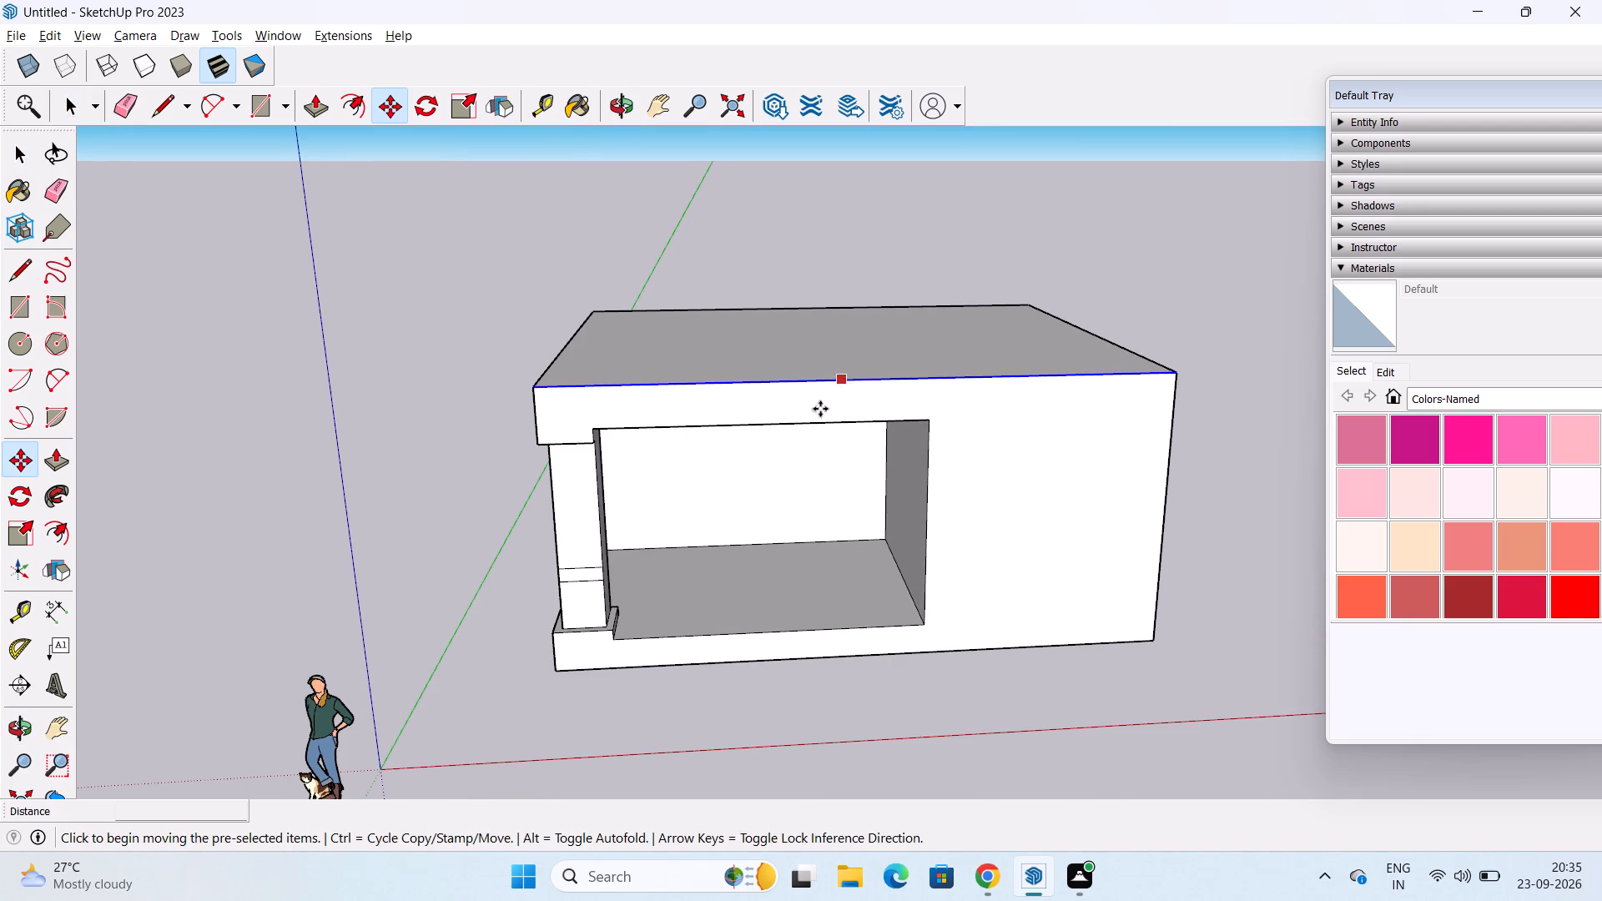
{"action": "left_click", "coordinate": [536, 389]}
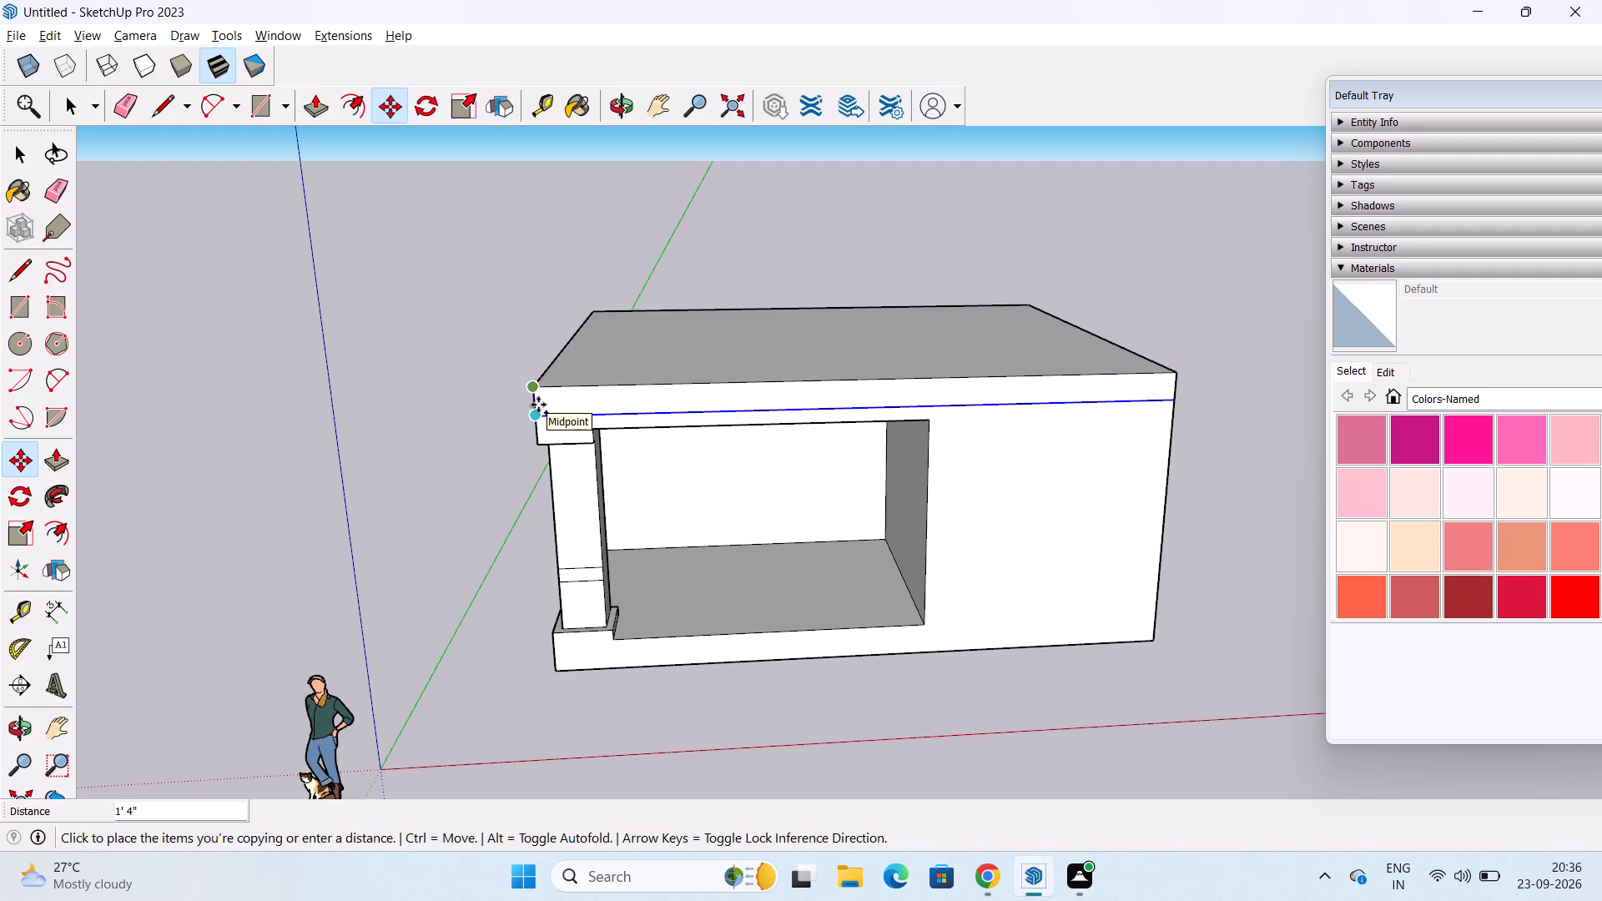
{"action": "type", "text": "6\""}
{"action": "key", "text": "Return"}
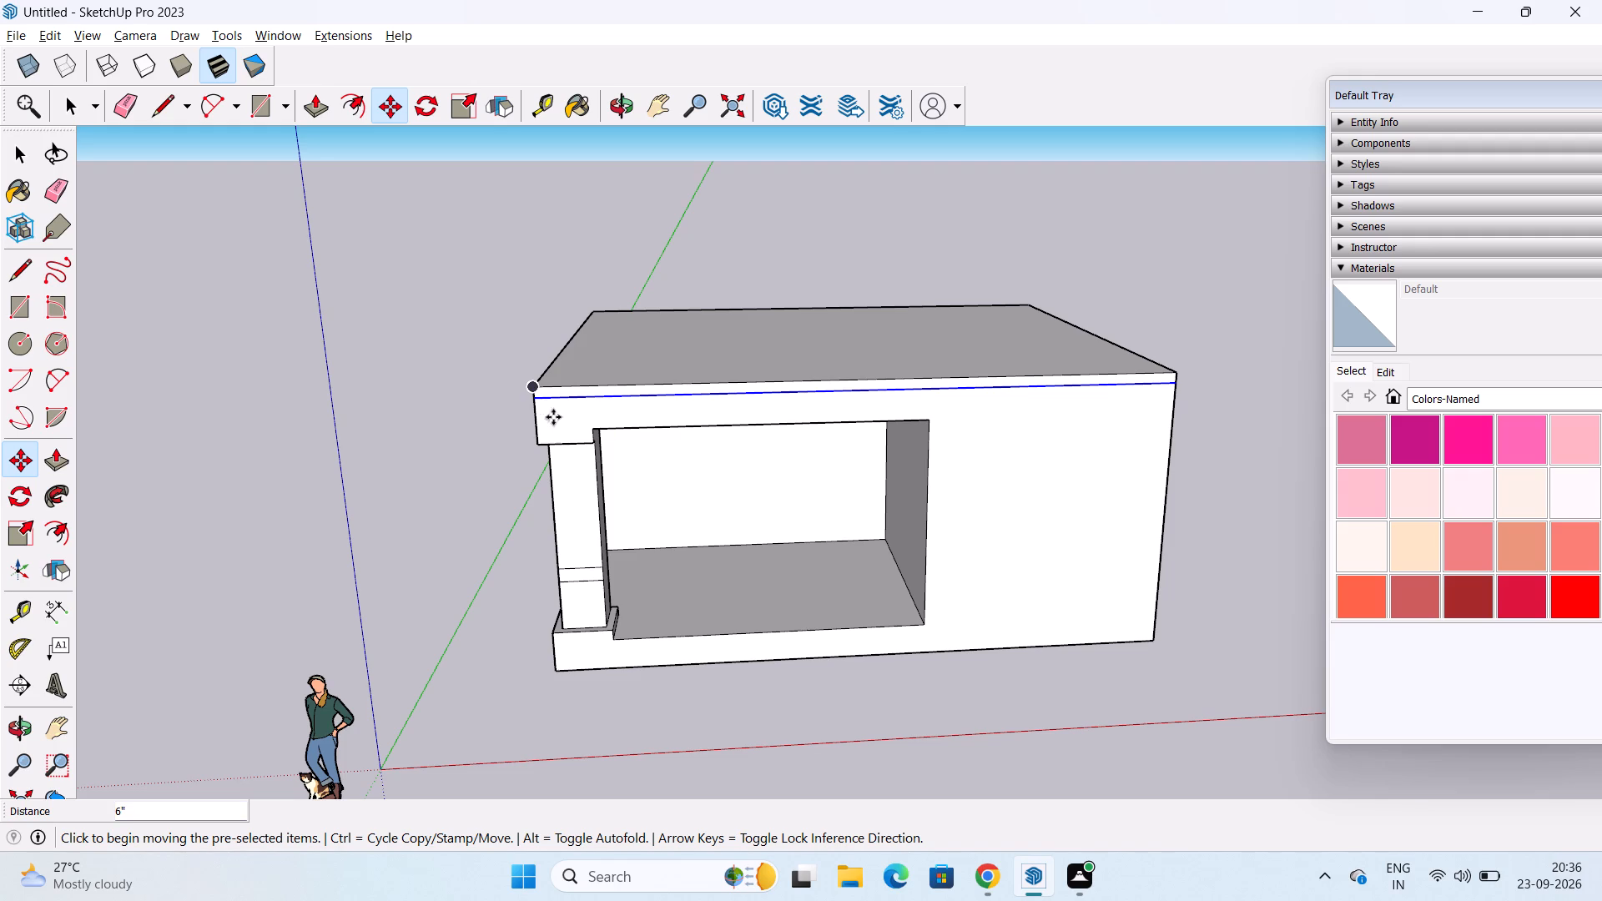
Copy the new line on the front fascia a further 3" downward.
{"action": "left_click", "coordinate": [536, 402]}
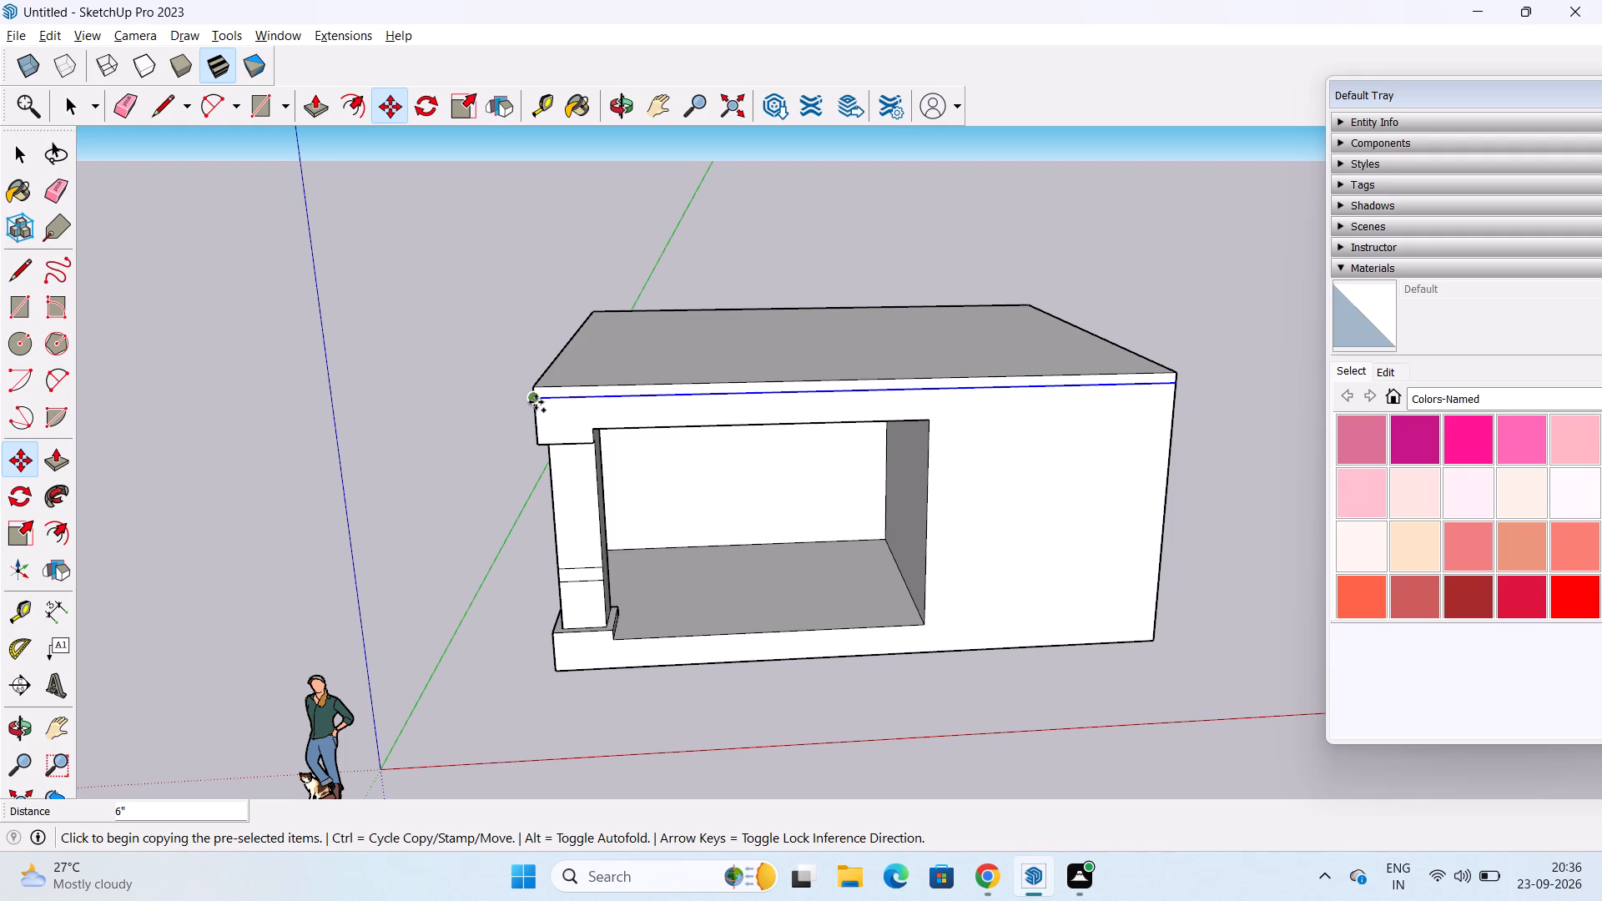
{"action": "type", "text": "3\""}
{"action": "key", "text": "Return"}
{"action": "key", "text": "space"}
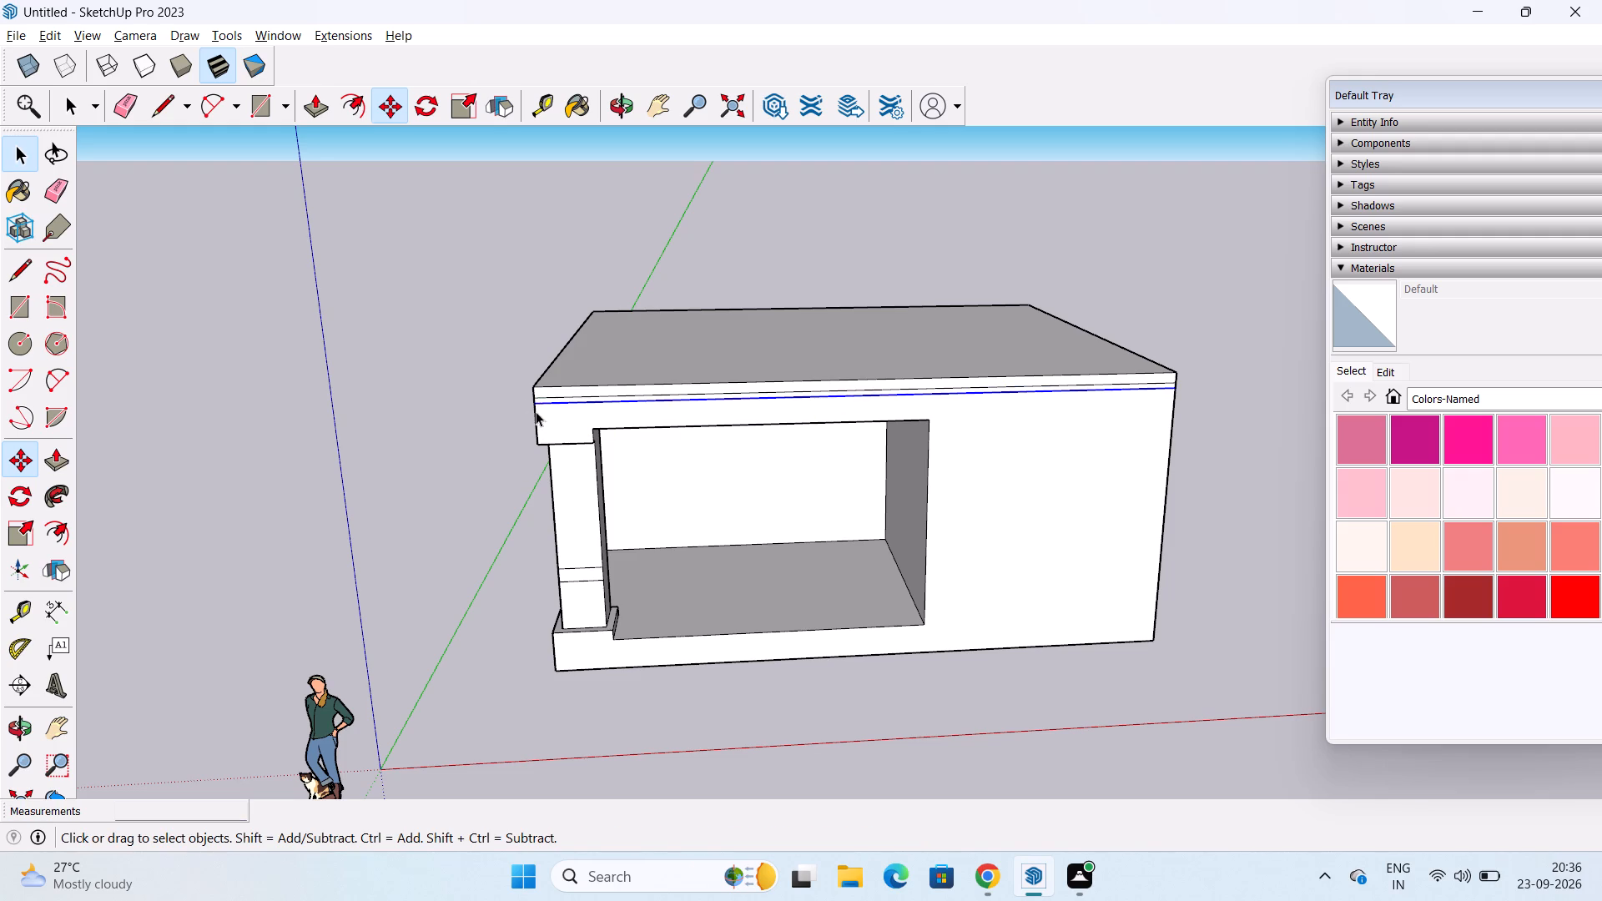
Delete the upper of the two copied lines on the front fascia.
{"action": "left_click", "coordinate": [705, 393]}
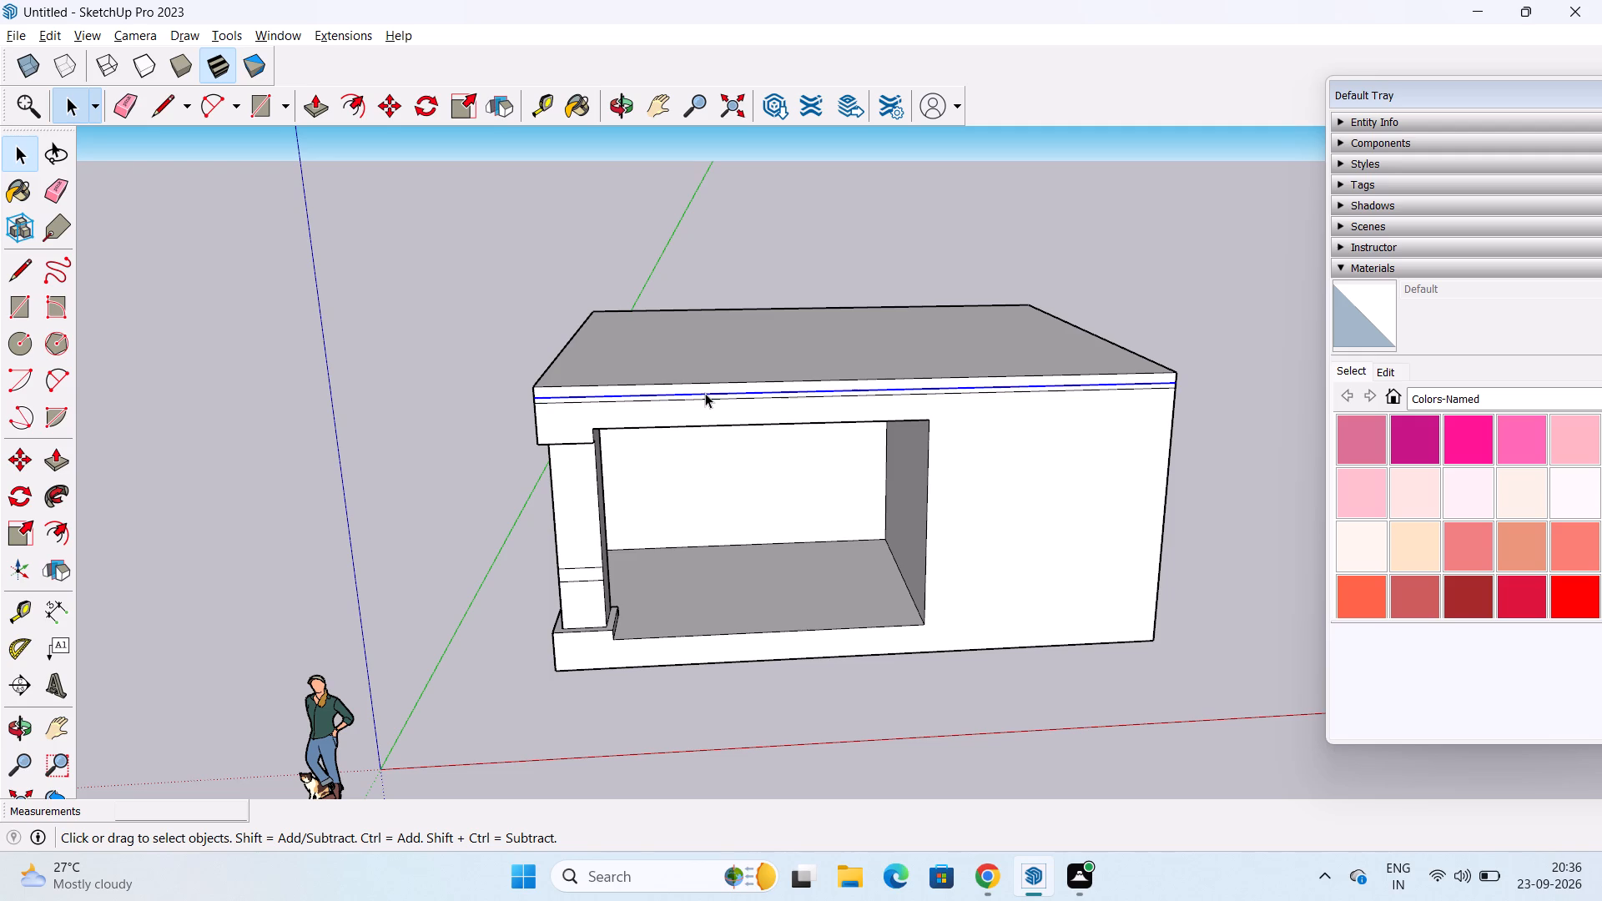
{"action": "key", "text": "Delete"}
Erase the remaining vertical seam edge on the side fascia beside the corner column's cap.
{"action": "middle_click_drag", "start_coordinate": [770, 495], "coordinate": [792, 456]}
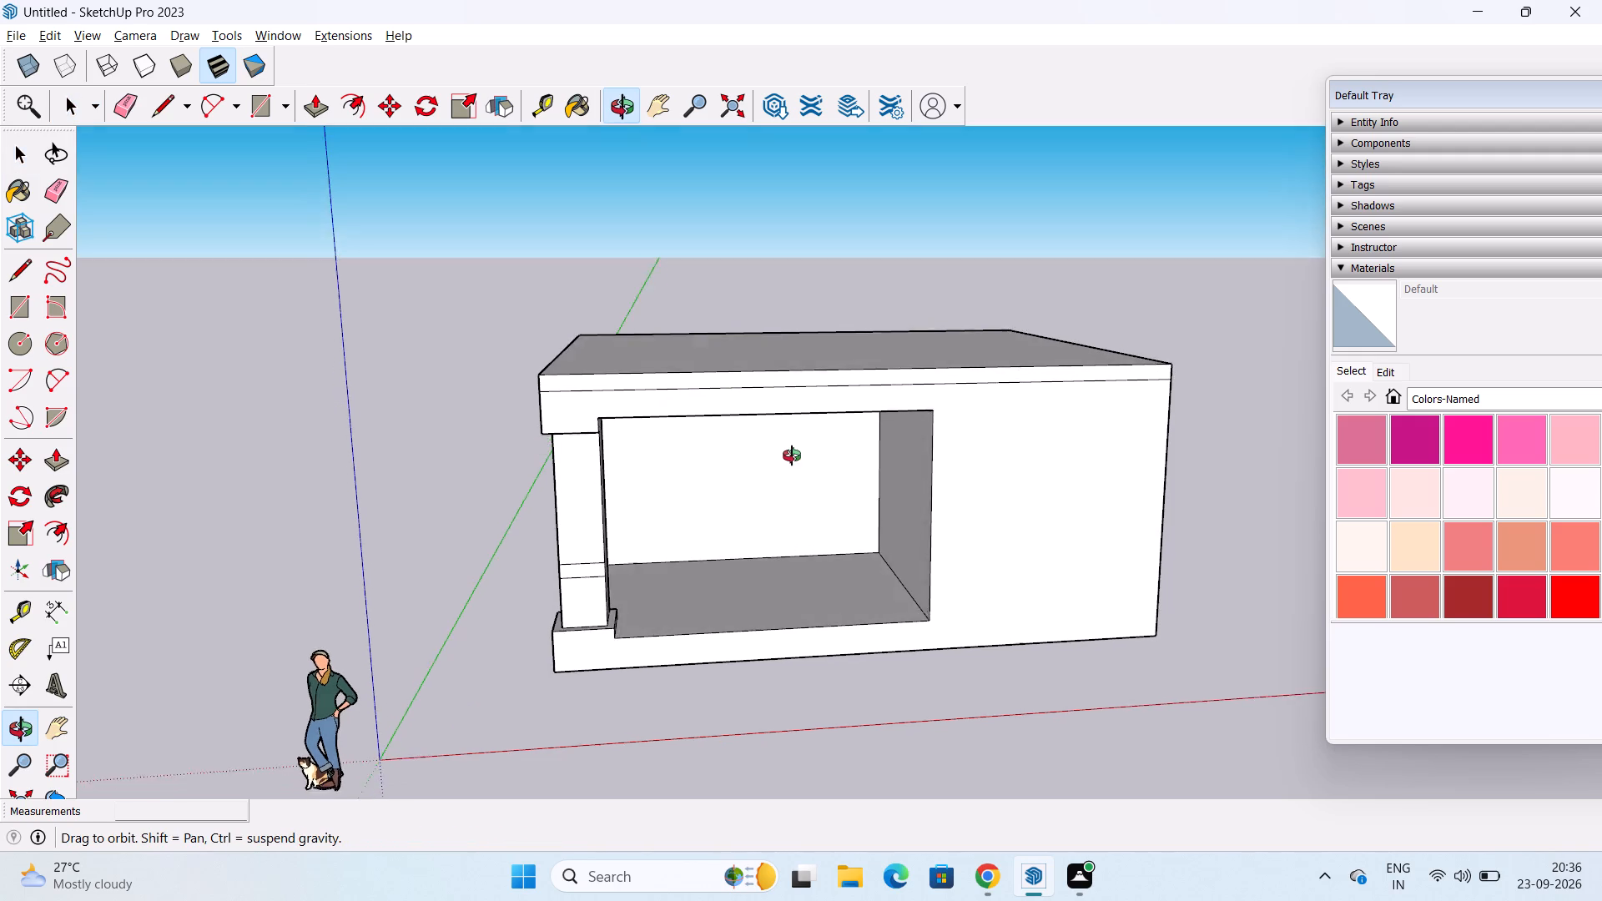
{"action": "middle_click_drag", "start_coordinate": [792, 456], "coordinate": [781, 439]}
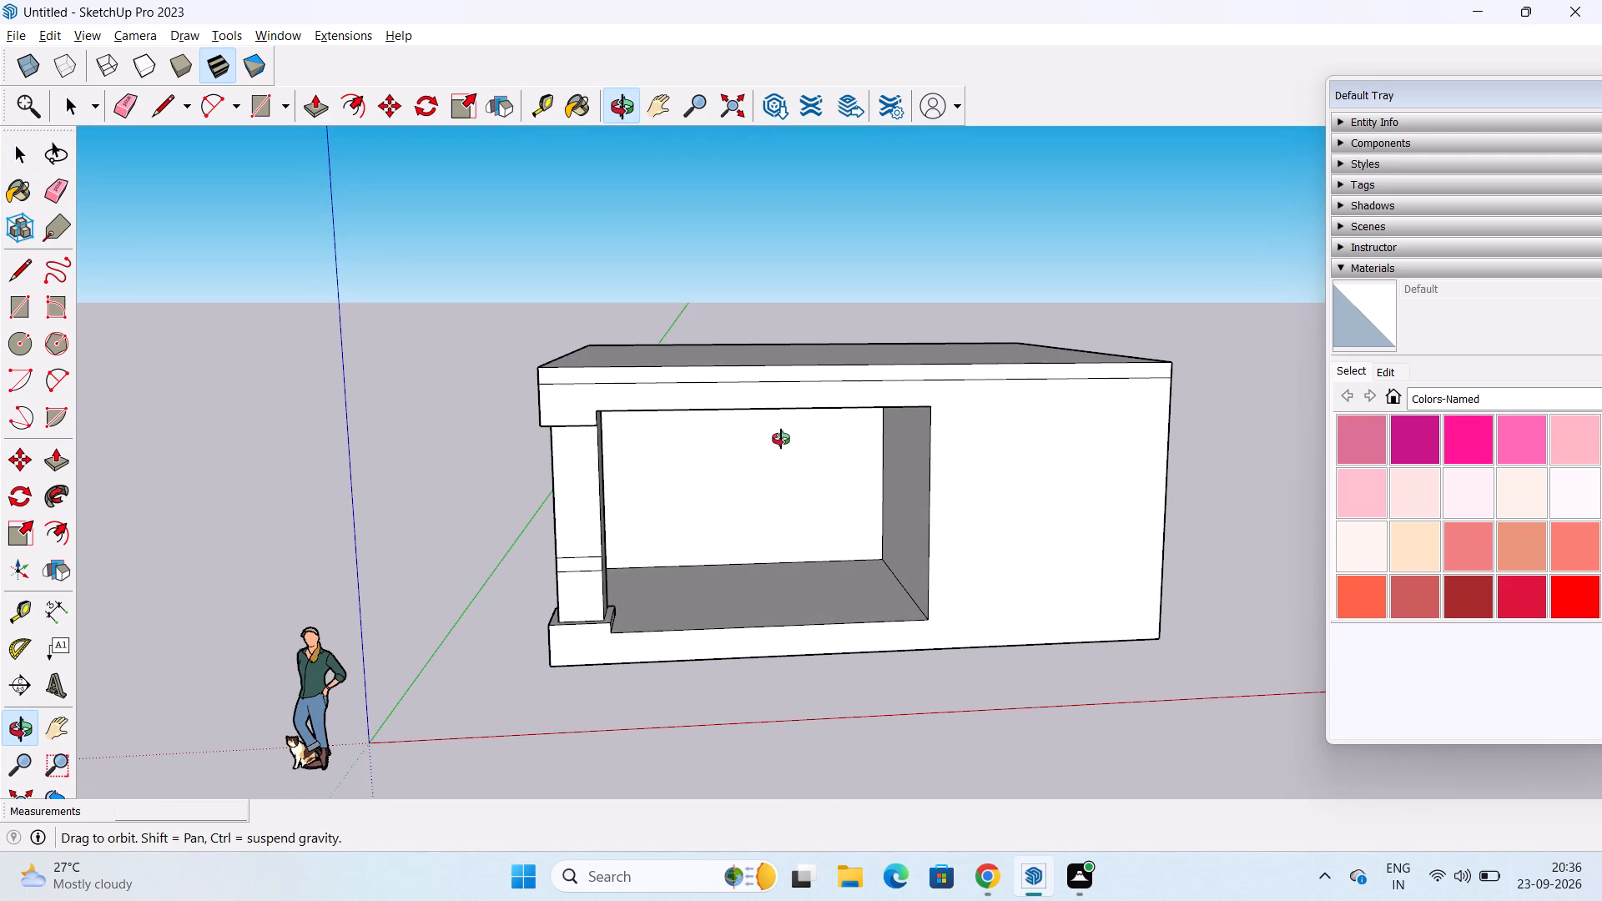
{"action": "middle_click_drag", "start_coordinate": [781, 439], "coordinate": [580, 453]}
{"action": "middle_click_drag", "start_coordinate": [937, 472], "coordinate": [362, 469]}
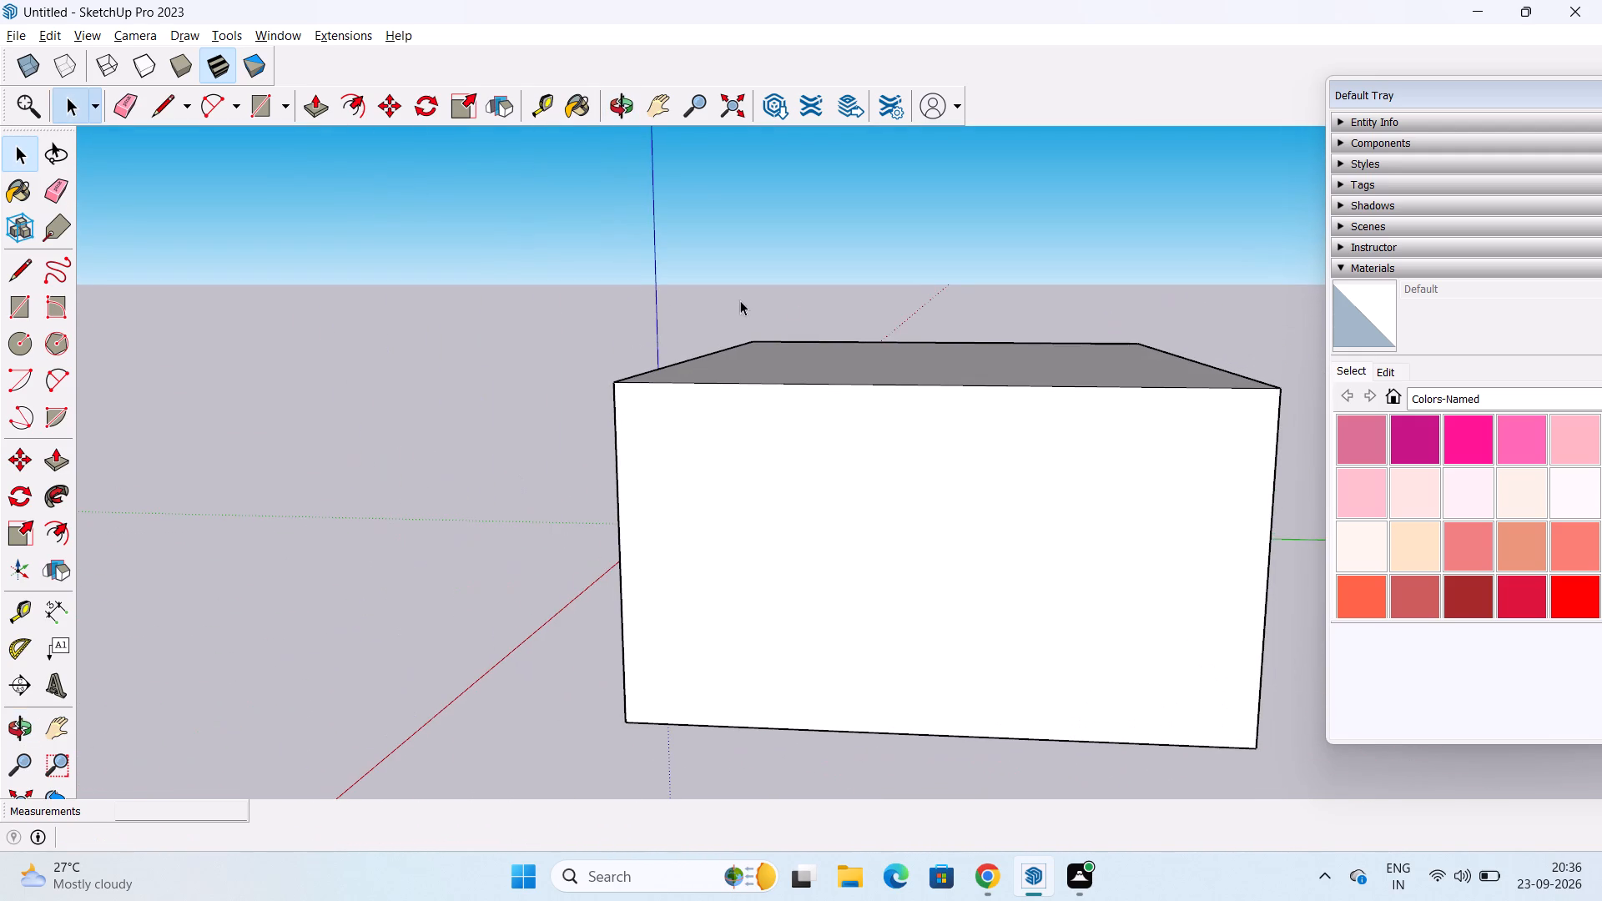
{"action": "middle_click_drag", "start_coordinate": [792, 377], "coordinate": [987, 395]}
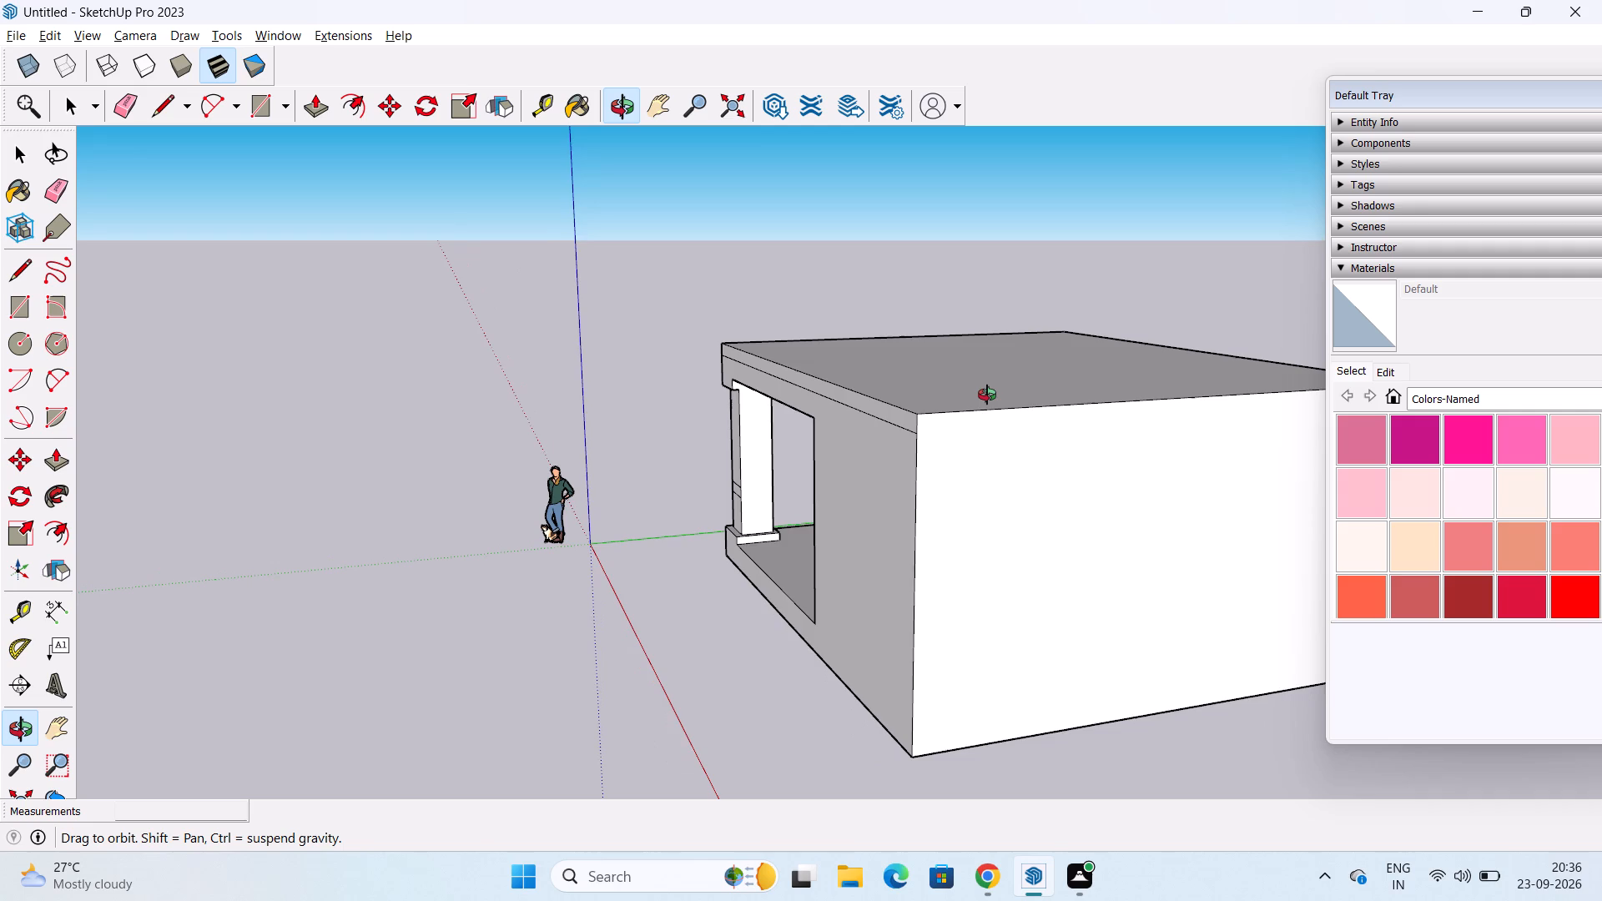
{"action": "middle_click_drag", "start_coordinate": [987, 395], "coordinate": [1418, 428]}
{"action": "middle_click_drag", "start_coordinate": [975, 441], "coordinate": [1153, 428]}
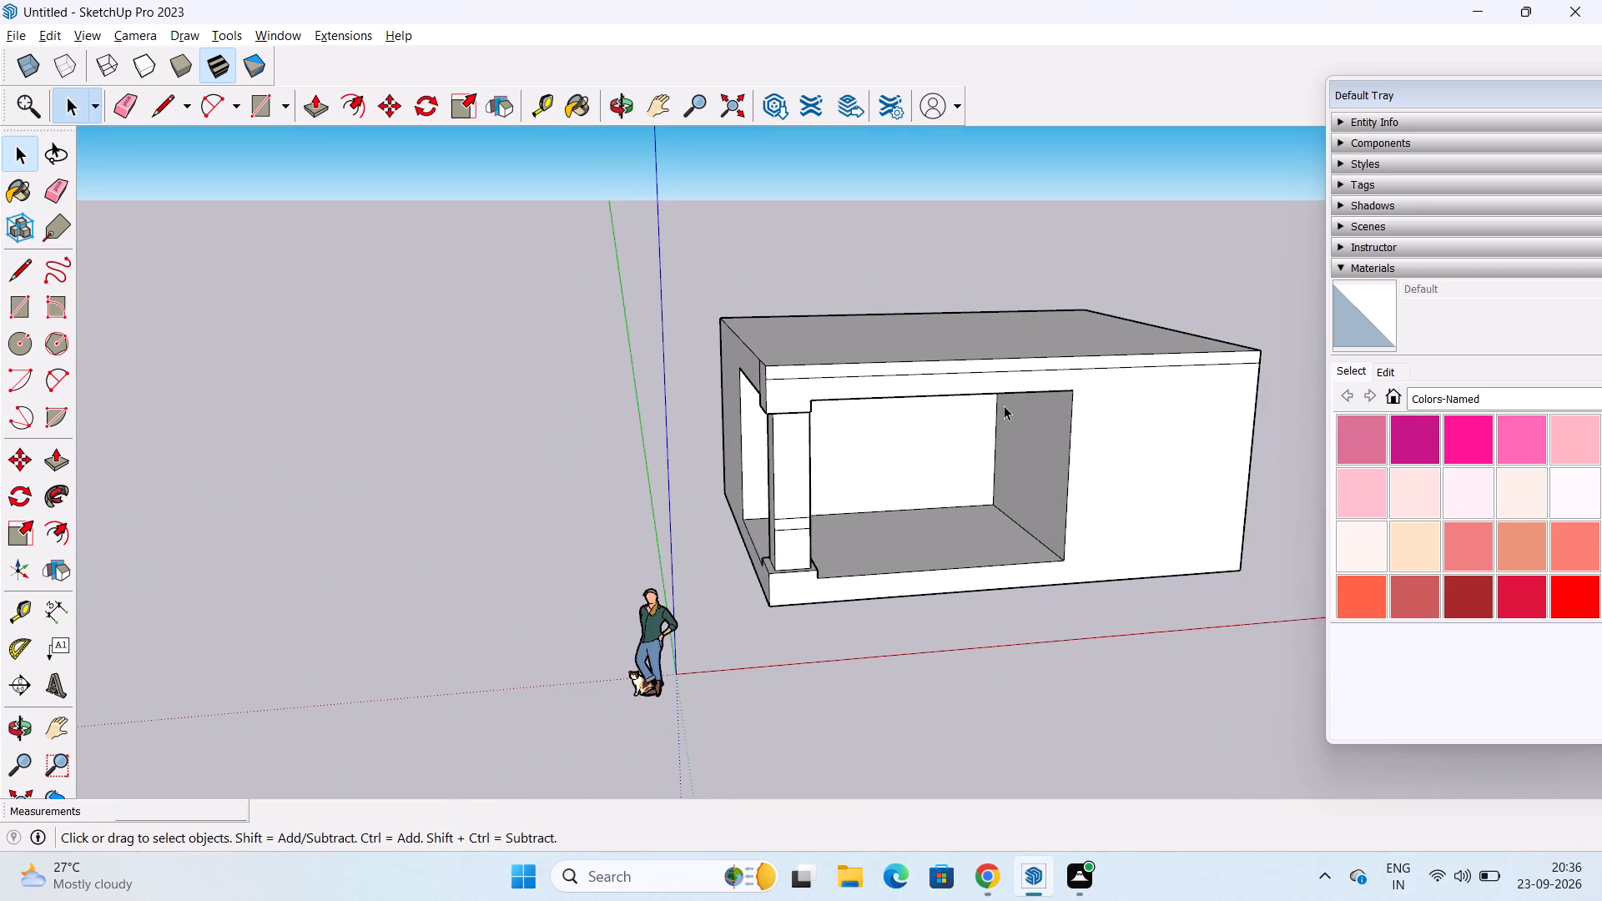
{"action": "middle_click_drag", "start_coordinate": [844, 375], "coordinate": [1011, 384]}
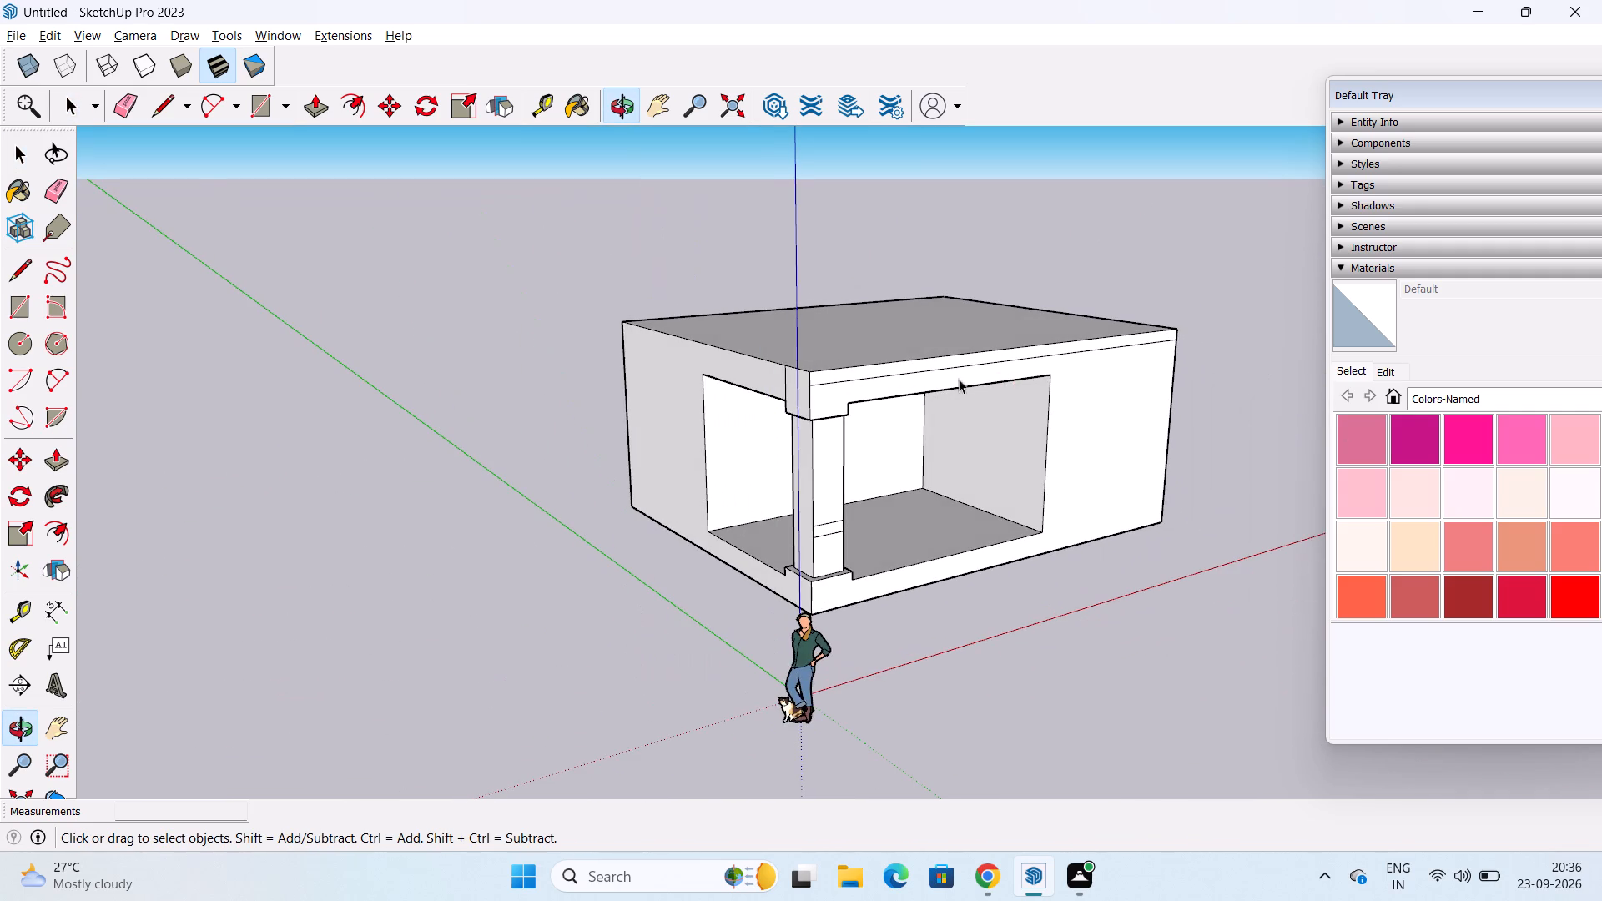
{"action": "scroll", "coordinate": [786, 366], "scroll_direction": "up", "scroll_amount": 2}
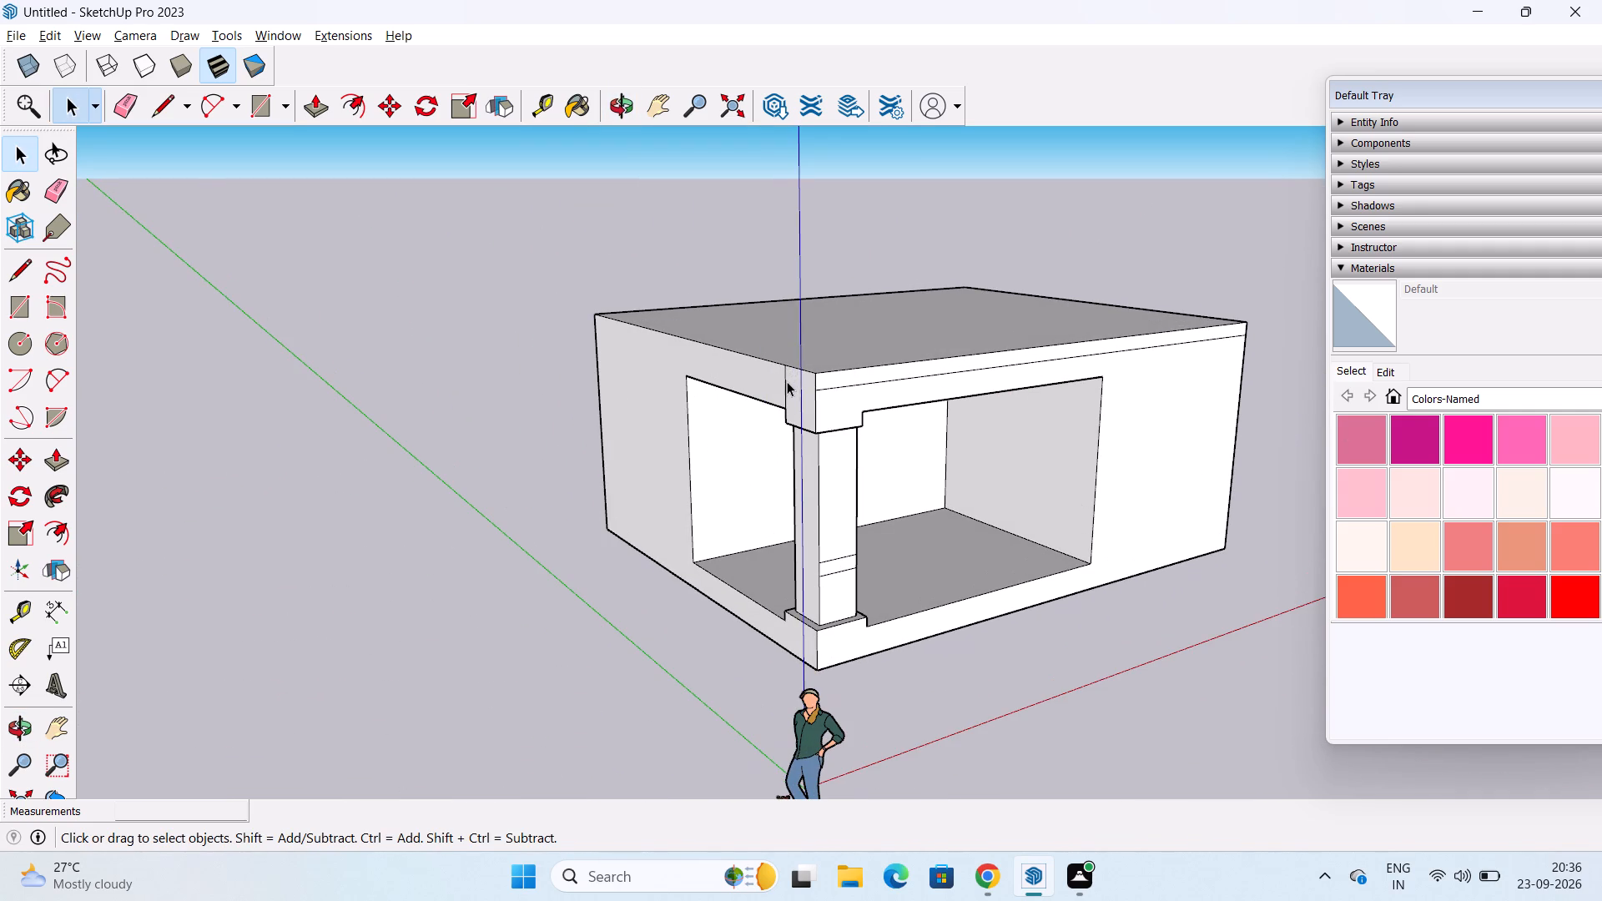
{"action": "left_click", "coordinate": [783, 384]}
{"action": "key", "text": "Delete"}
Copy the top edge of the side wall with the recess opening straight down to meet the front fascia line.
{"action": "middle_click_drag", "start_coordinate": [806, 412], "coordinate": [1036, 576]}
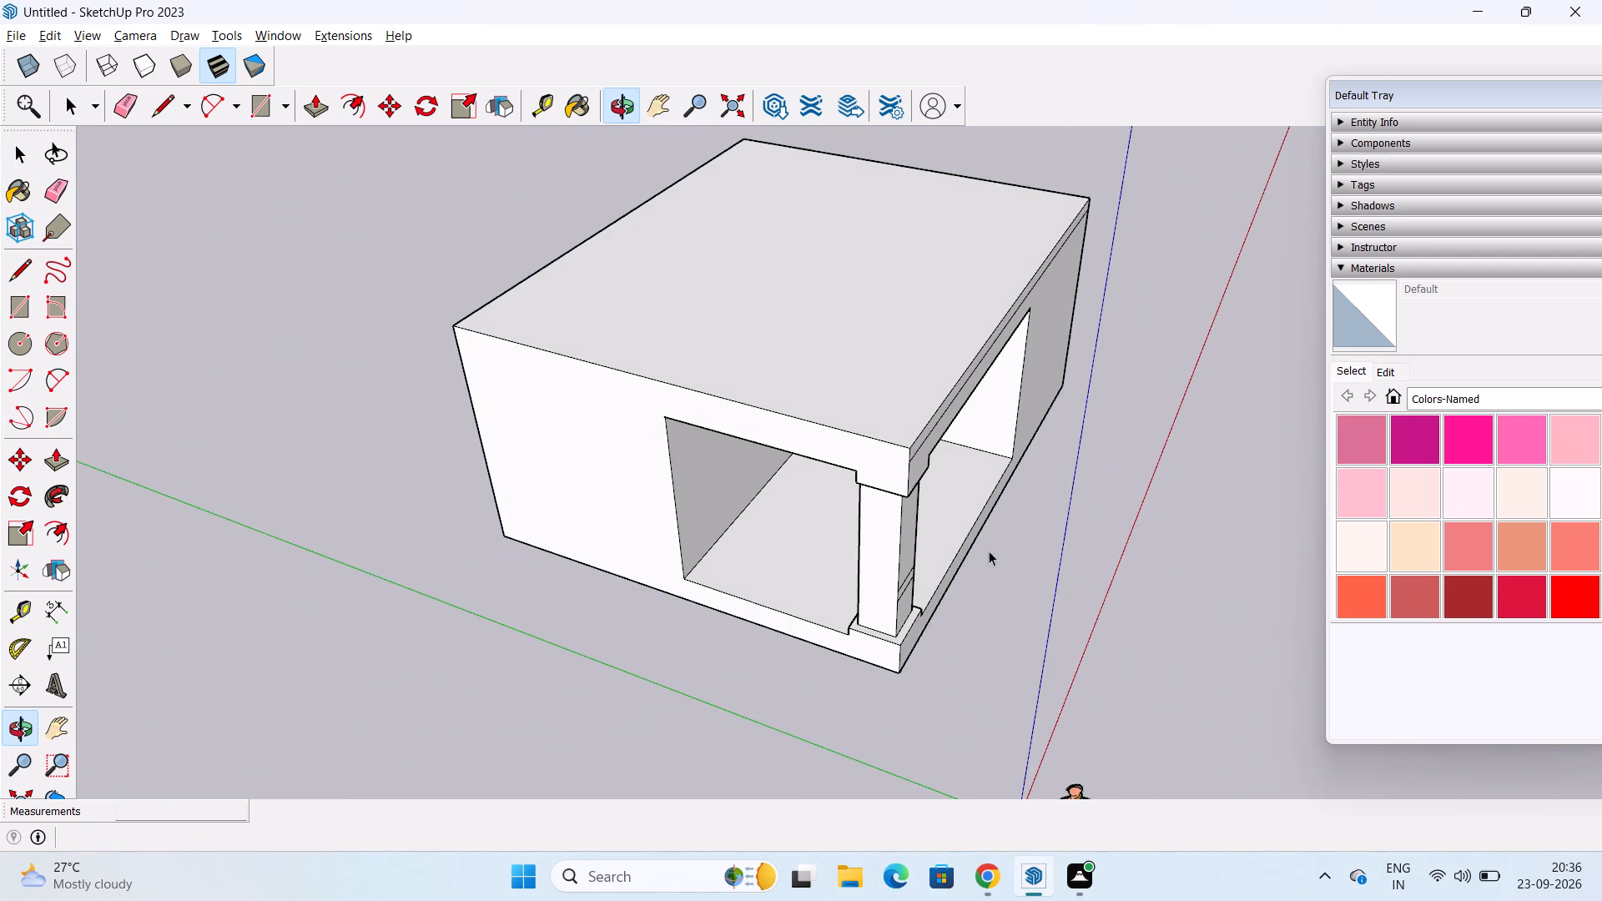
{"action": "left_click", "coordinate": [770, 408]}
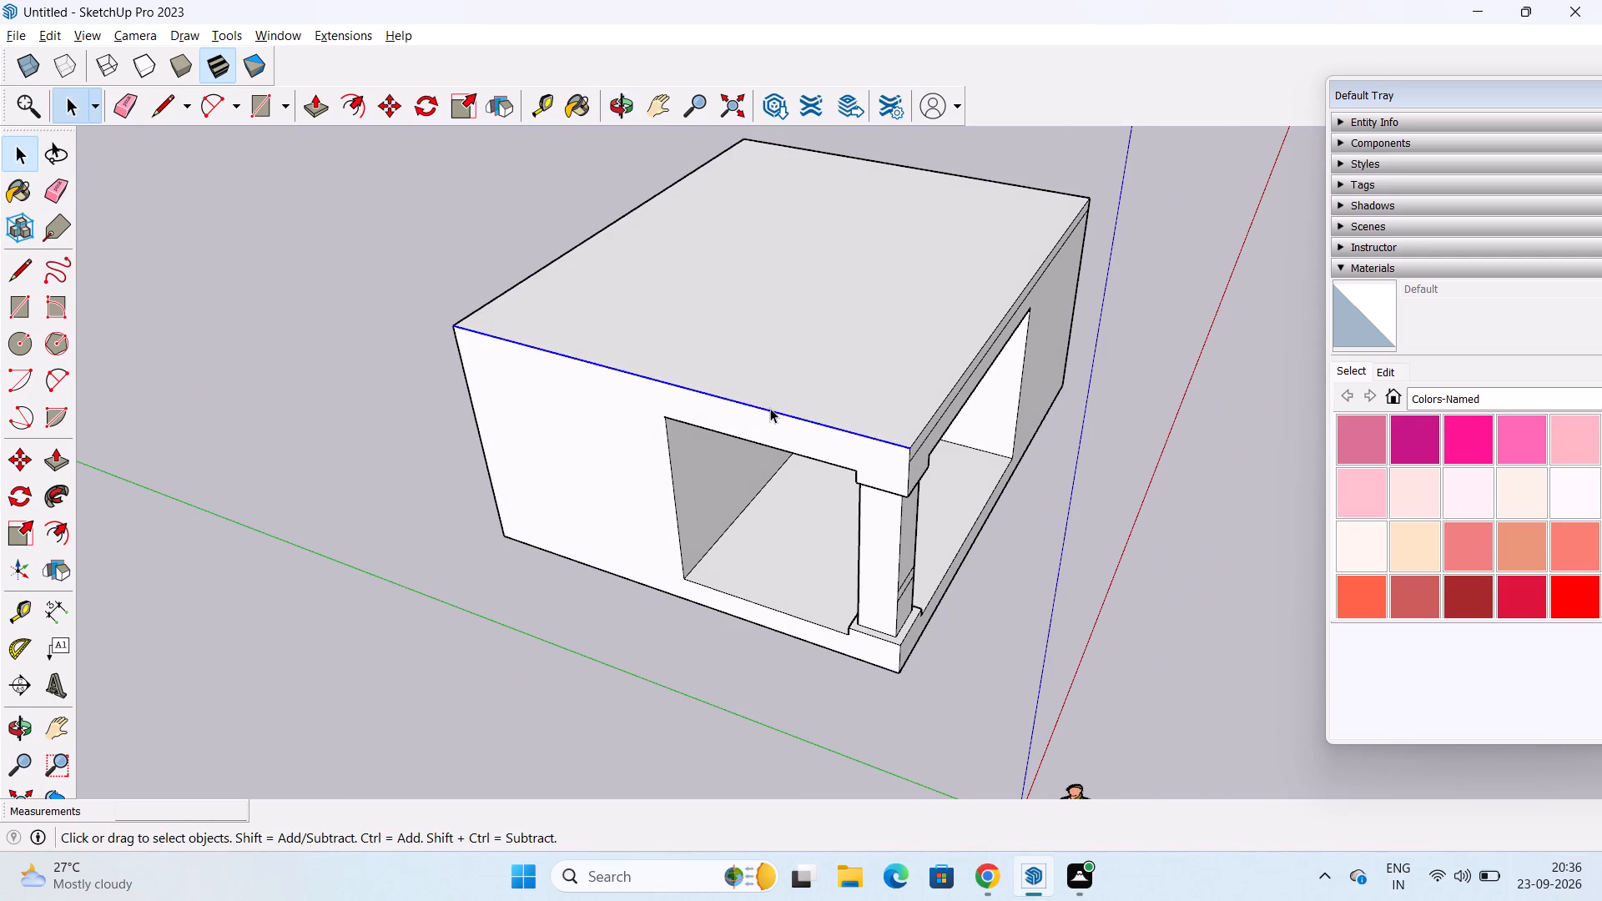
{"action": "key", "text": "m"}
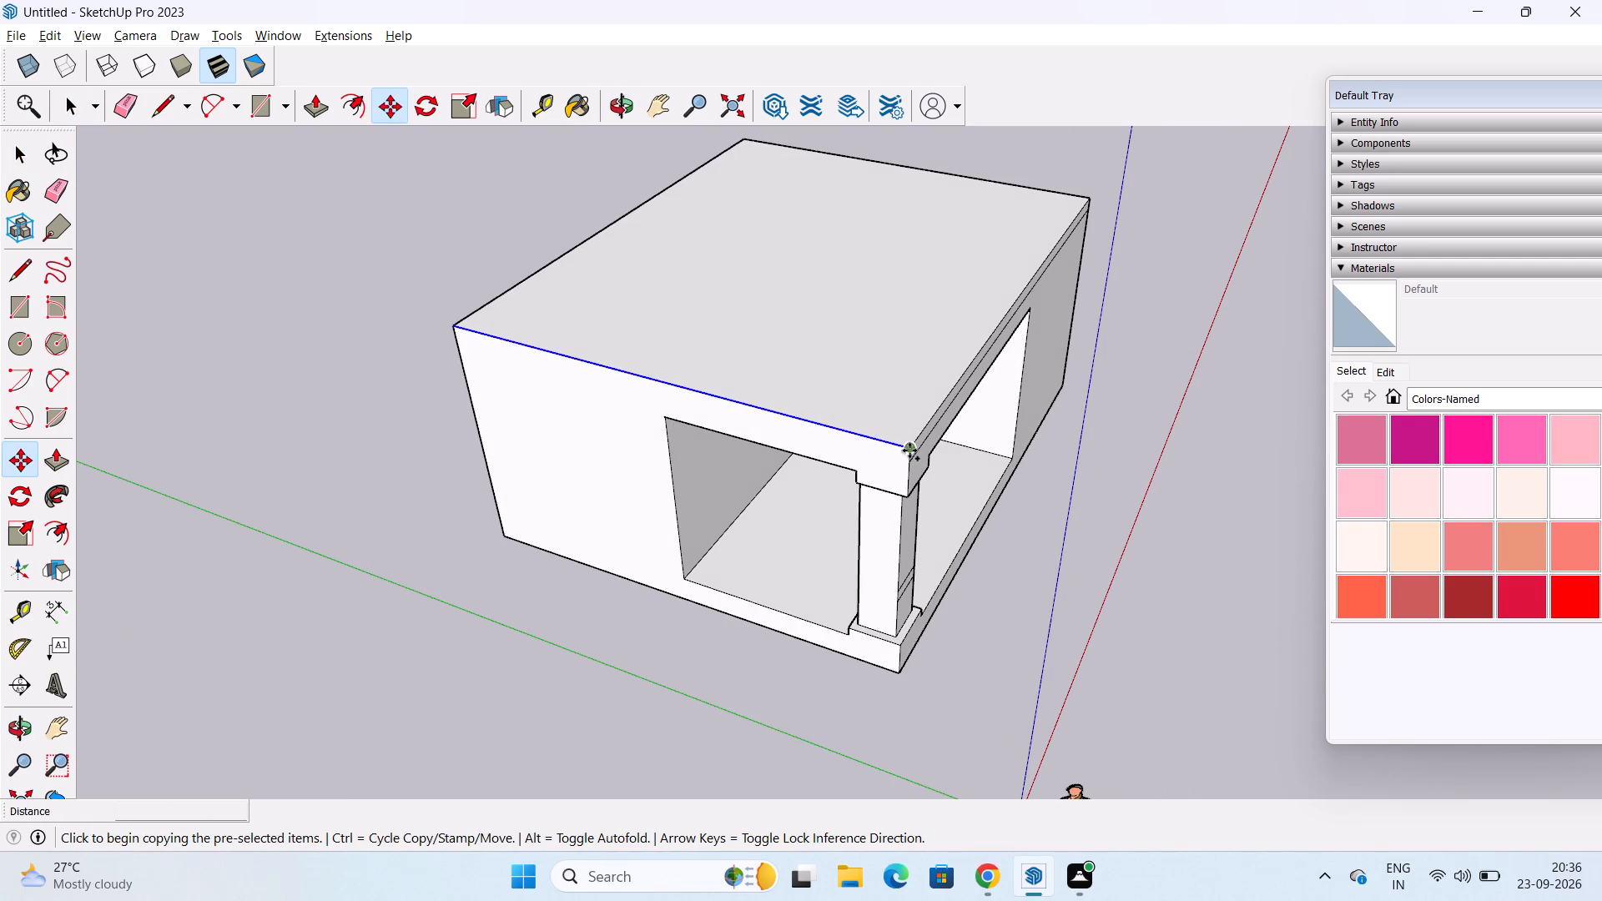
{"action": "left_click", "coordinate": [909, 450]}
{"action": "left_click", "coordinate": [909, 458]}
{"action": "middle_click_drag", "start_coordinate": [1047, 409], "coordinate": [730, 404]}
{"action": "middle_click_drag", "start_coordinate": [1141, 462], "coordinate": [623, 397]}
{"action": "middle_click_drag", "start_coordinate": [838, 450], "coordinate": [803, 438]}
{"action": "key", "text": "space"}
Copy the top edge of the solid side wall down 9" to meet the end of the front fascia line.
{"action": "middle_click_drag", "start_coordinate": [909, 525], "coordinate": [659, 362]}
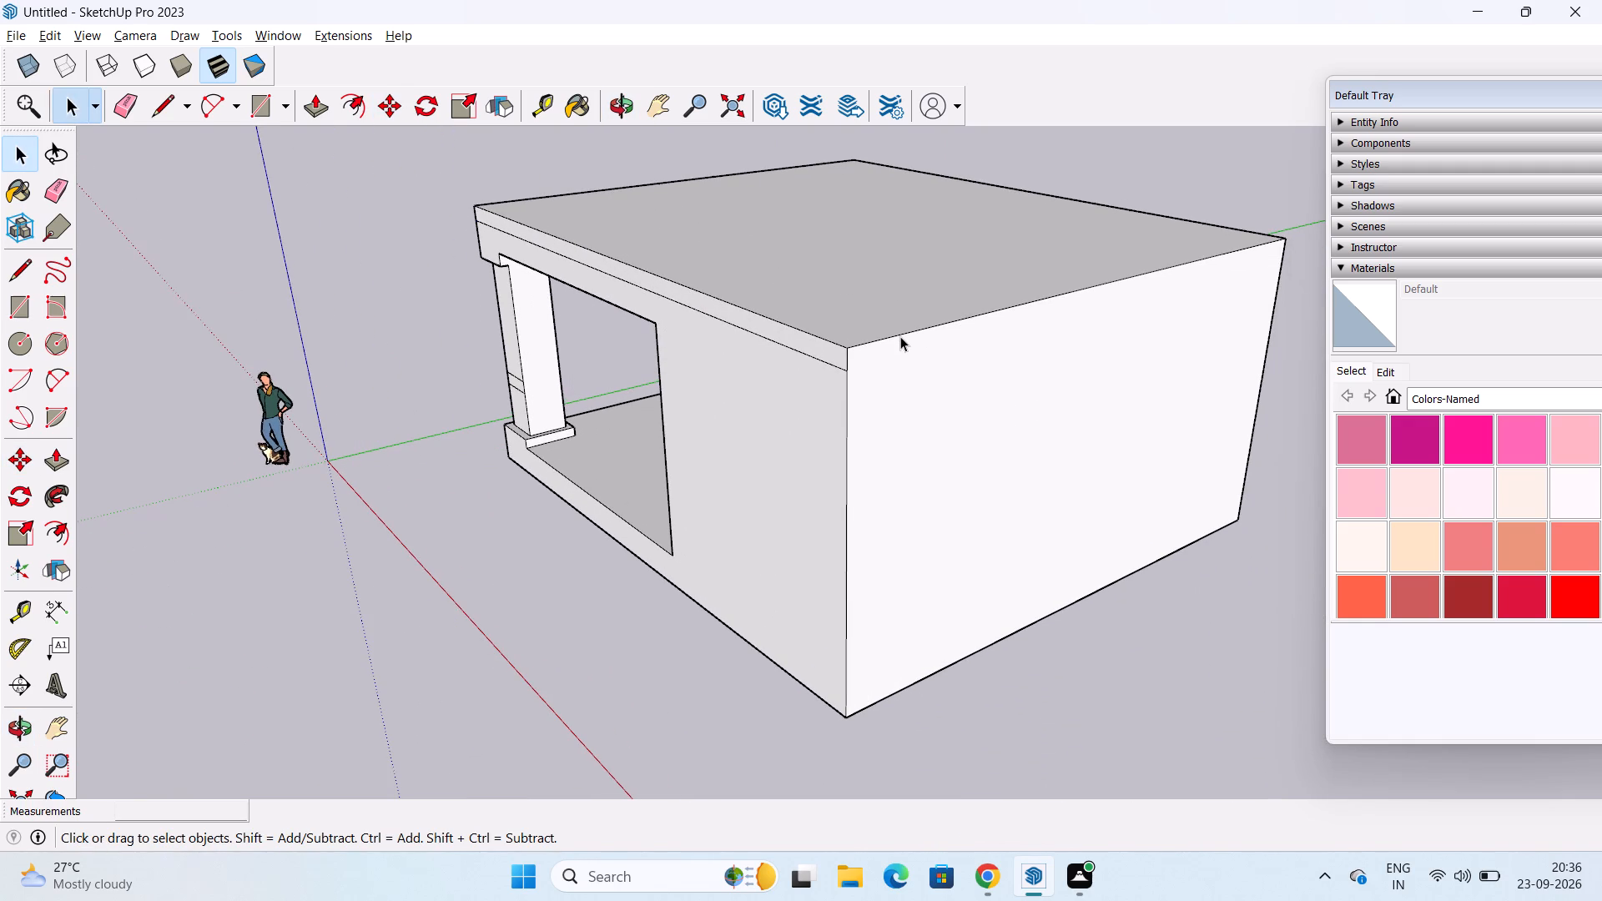
{"action": "left_click", "coordinate": [900, 336]}
{"action": "key", "text": "m"}
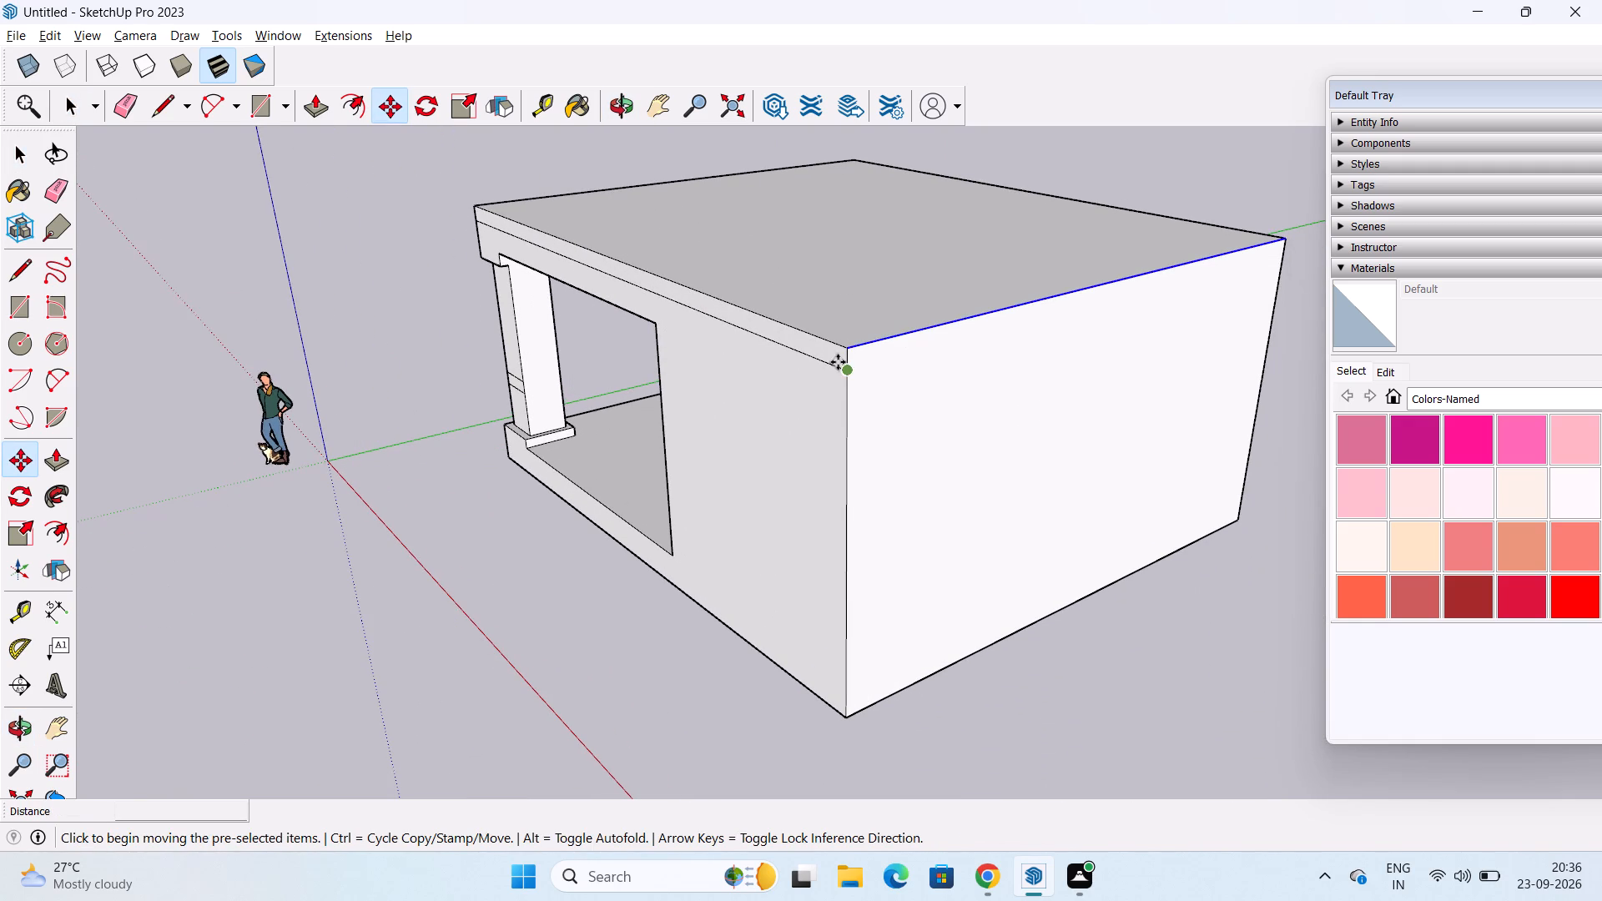
{"action": "left_click", "coordinate": [844, 345]}
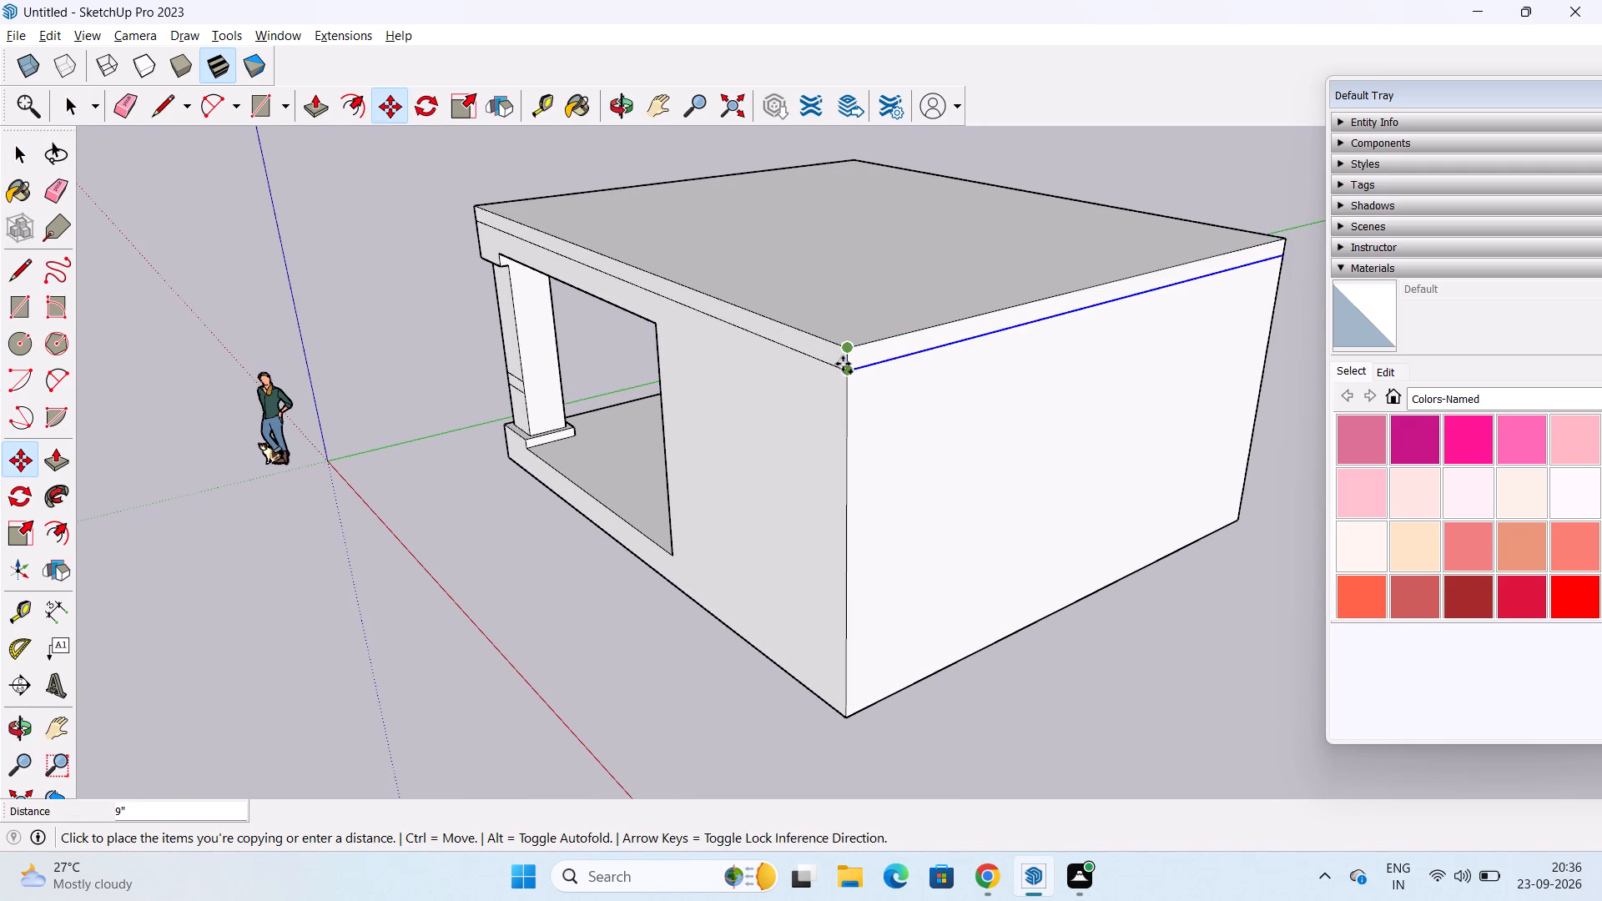
{"action": "left_click", "coordinate": [843, 364]}
{"action": "key", "text": "space"}
Copy the rear wall's top edge down 9" to meet the end of the solid side wall's band line.
{"action": "middle_click_drag", "start_coordinate": [950, 387], "coordinate": [300, 382]}
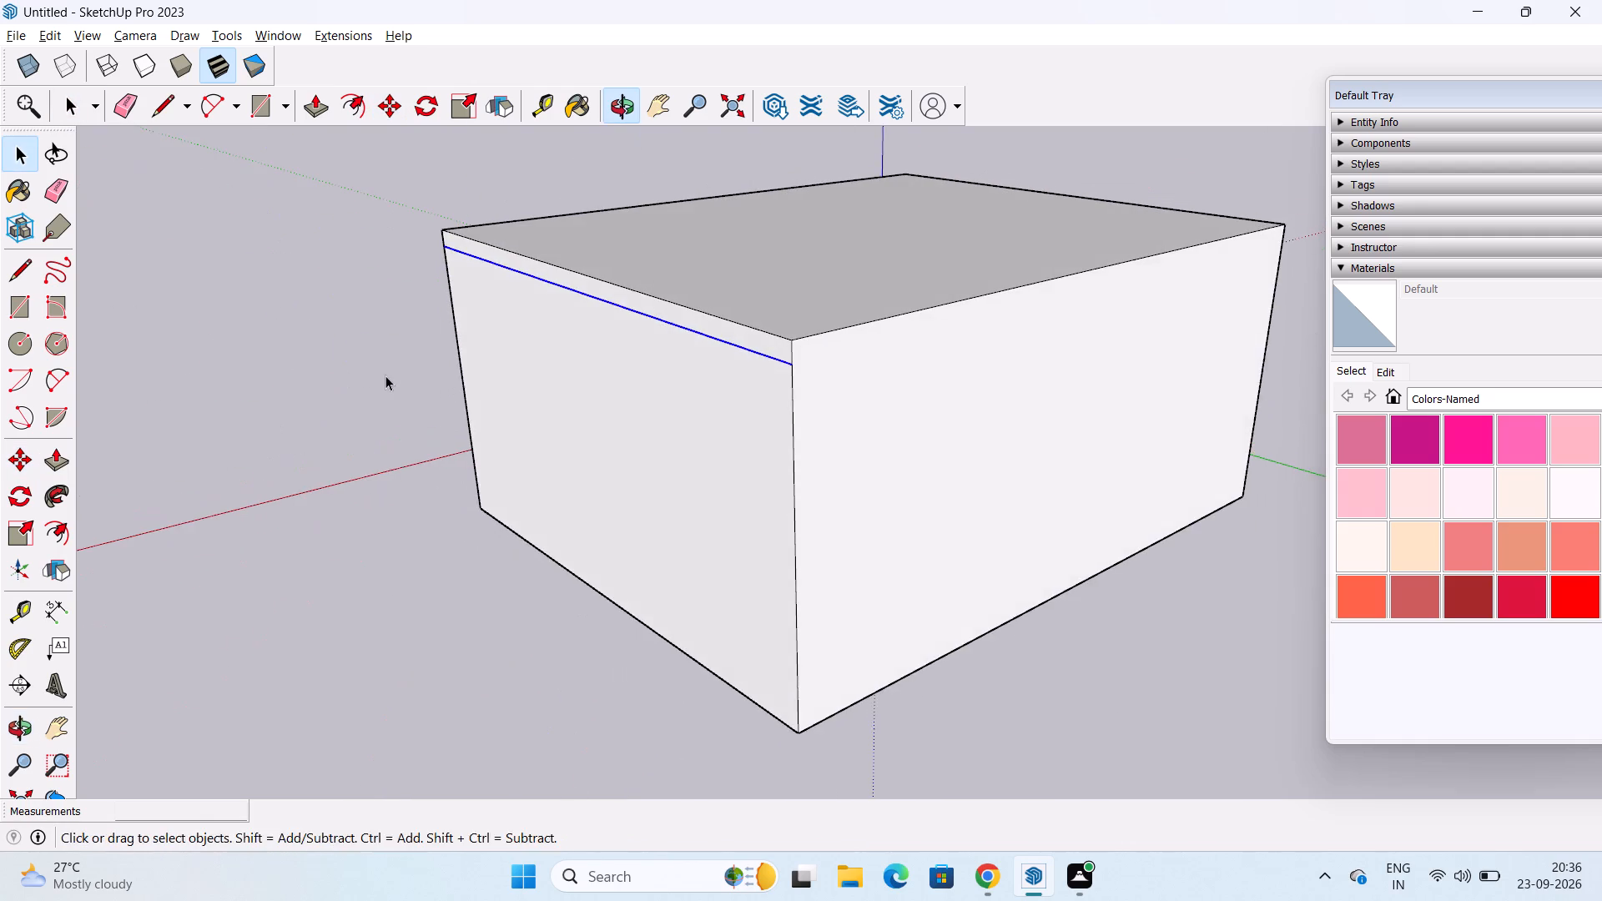
{"action": "middle_click_drag", "start_coordinate": [282, 364], "coordinate": [172, 357]}
{"action": "left_click", "coordinate": [698, 305]}
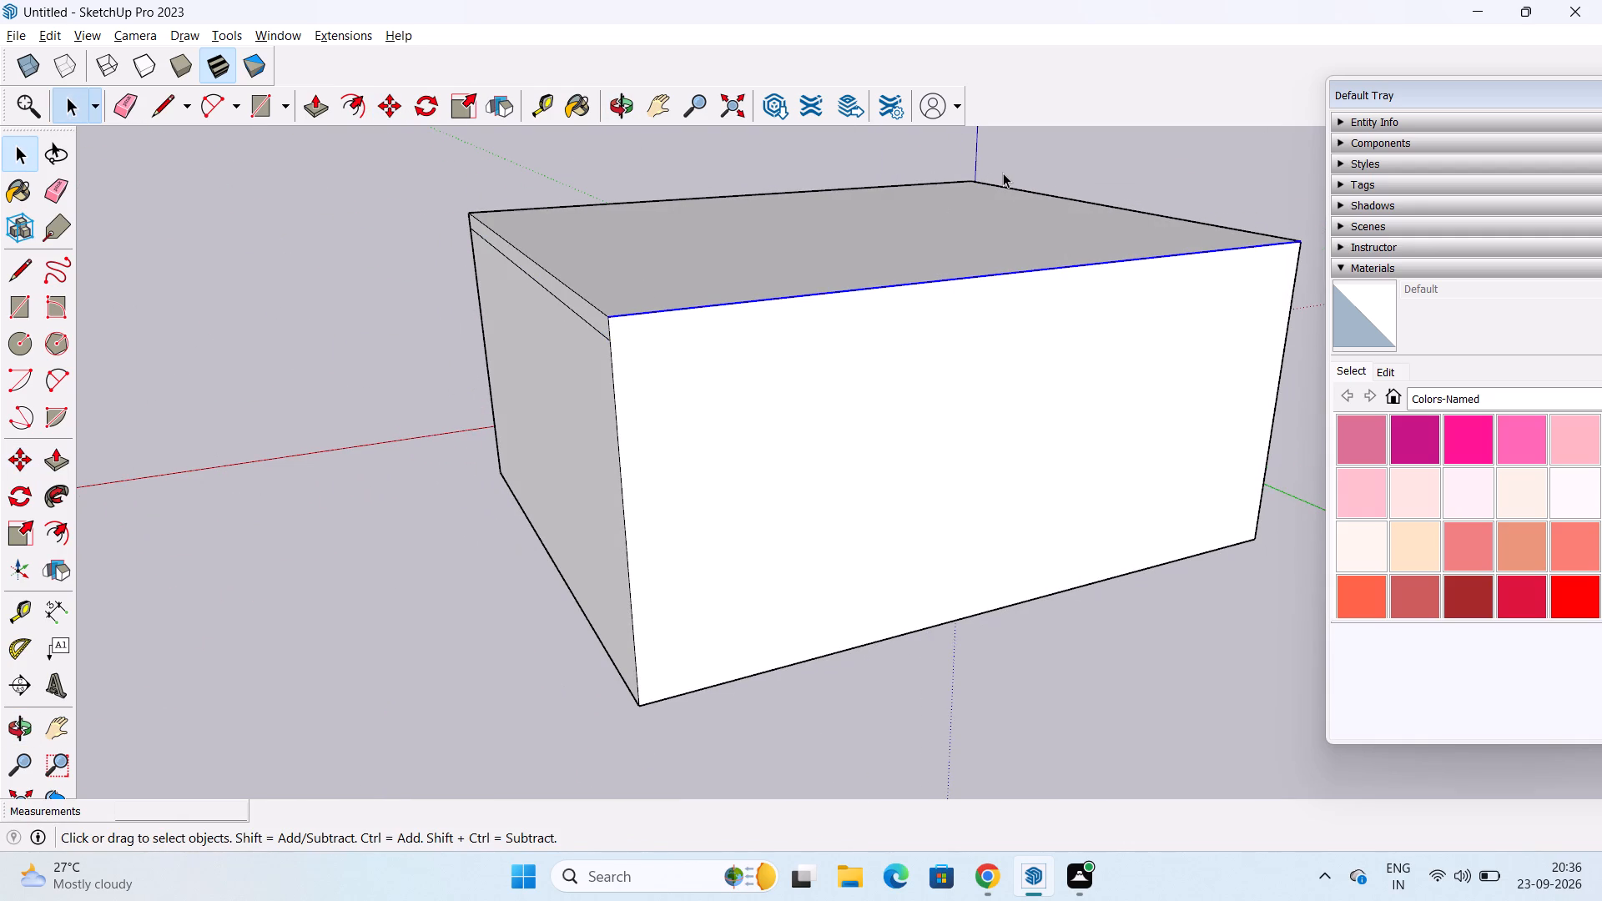
{"action": "key", "text": "m"}
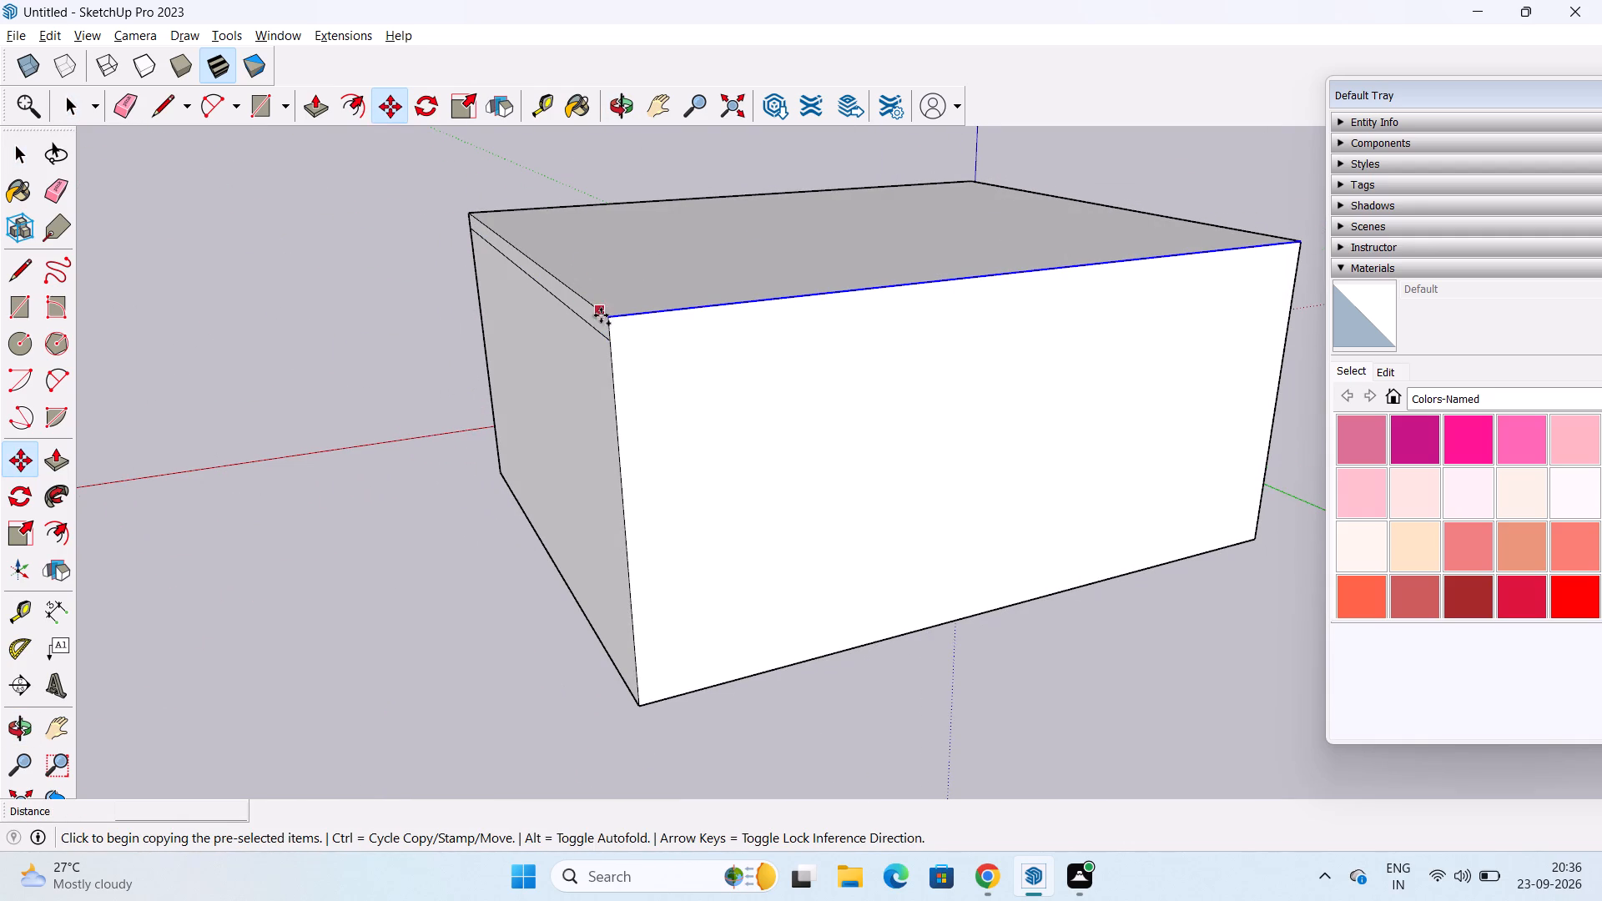
{"action": "left_click", "coordinate": [611, 315]}
{"action": "left_click", "coordinate": [612, 334]}
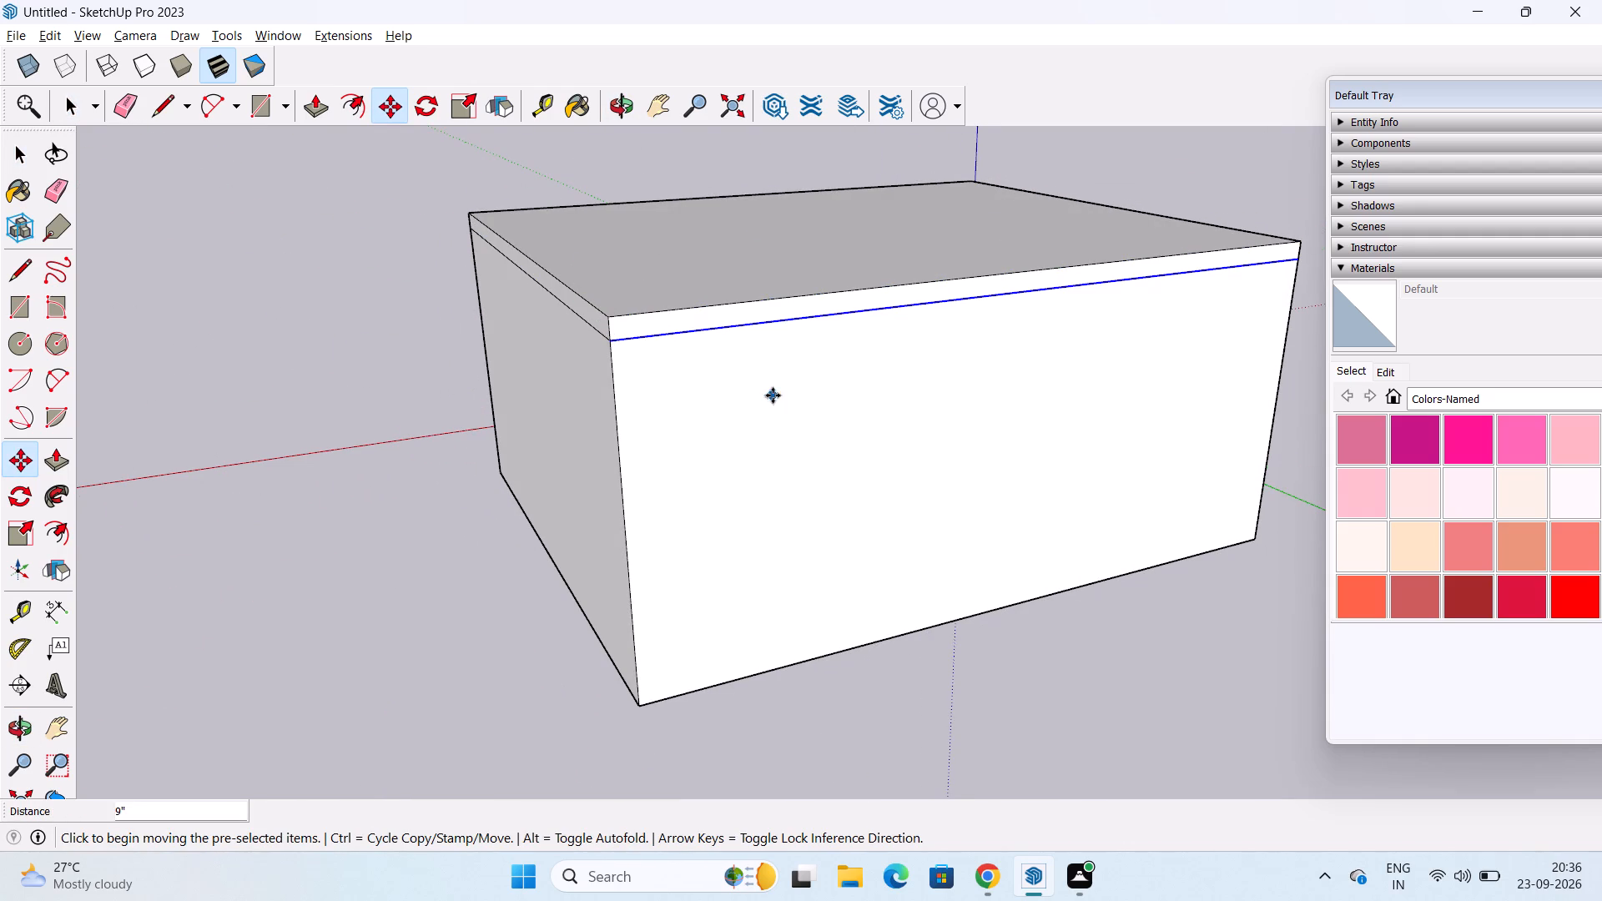
Push/Pull the front roof band outward by 1' above the recess and column.
{"action": "key", "text": "space"}
{"action": "scroll", "coordinate": [778, 382], "scroll_direction": "down", "scroll_amount": 2}
{"action": "middle_click_drag", "start_coordinate": [779, 379], "coordinate": [561, 356]}
{"action": "middle_click_drag", "start_coordinate": [1045, 357], "coordinate": [642, 343]}
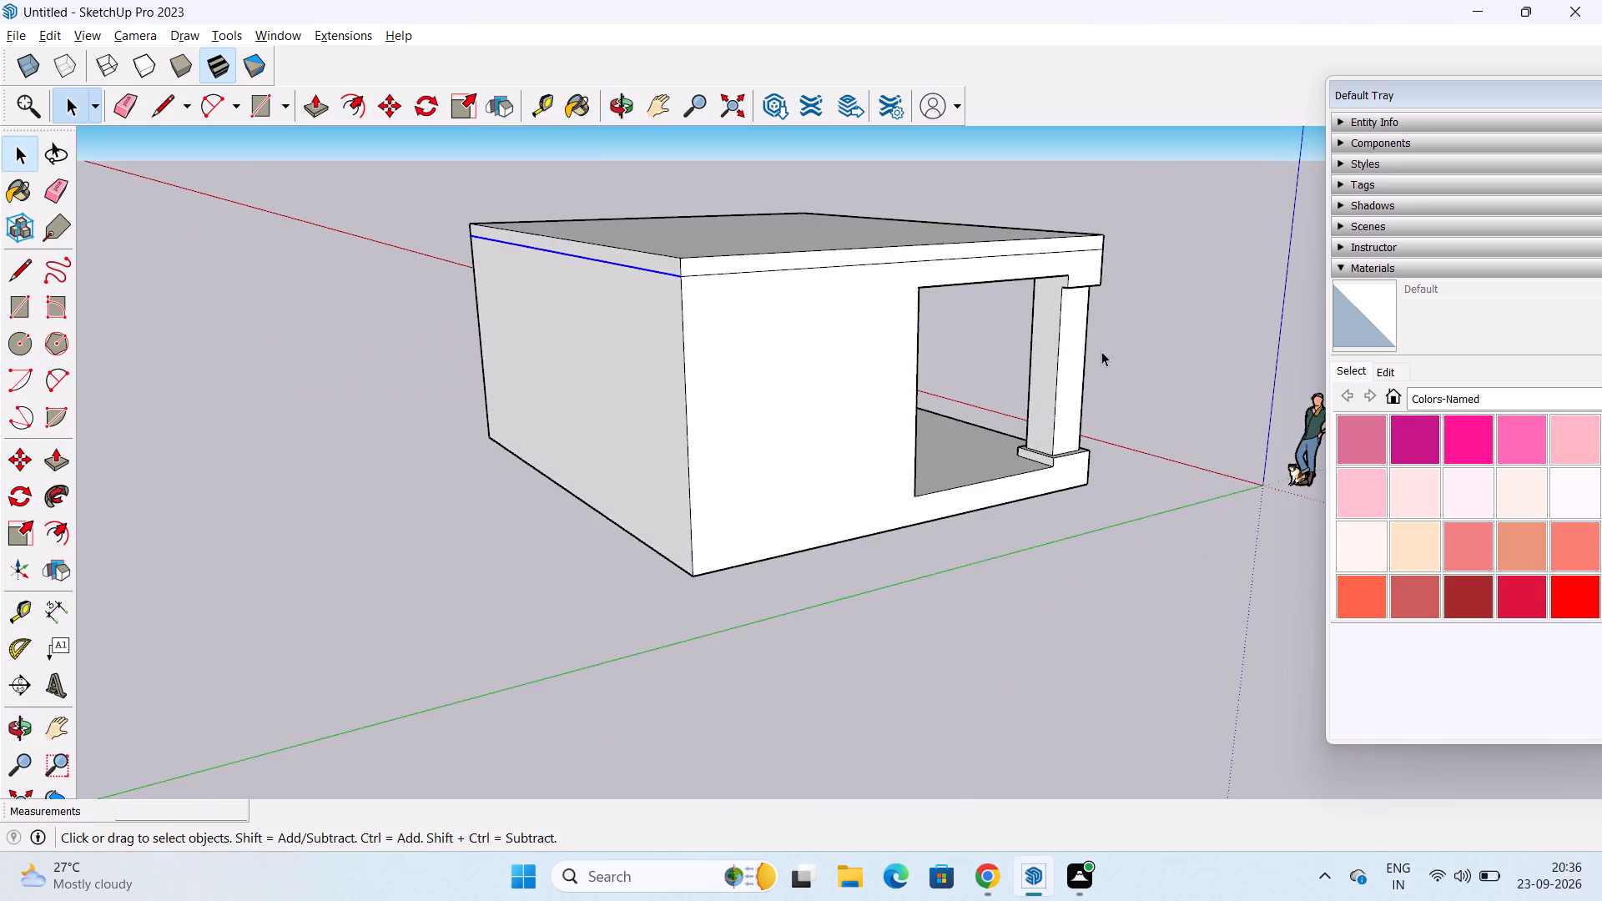
{"action": "middle_click_drag", "start_coordinate": [1117, 351], "coordinate": [600, 335]}
{"action": "middle_click_drag", "start_coordinate": [857, 369], "coordinate": [582, 336]}
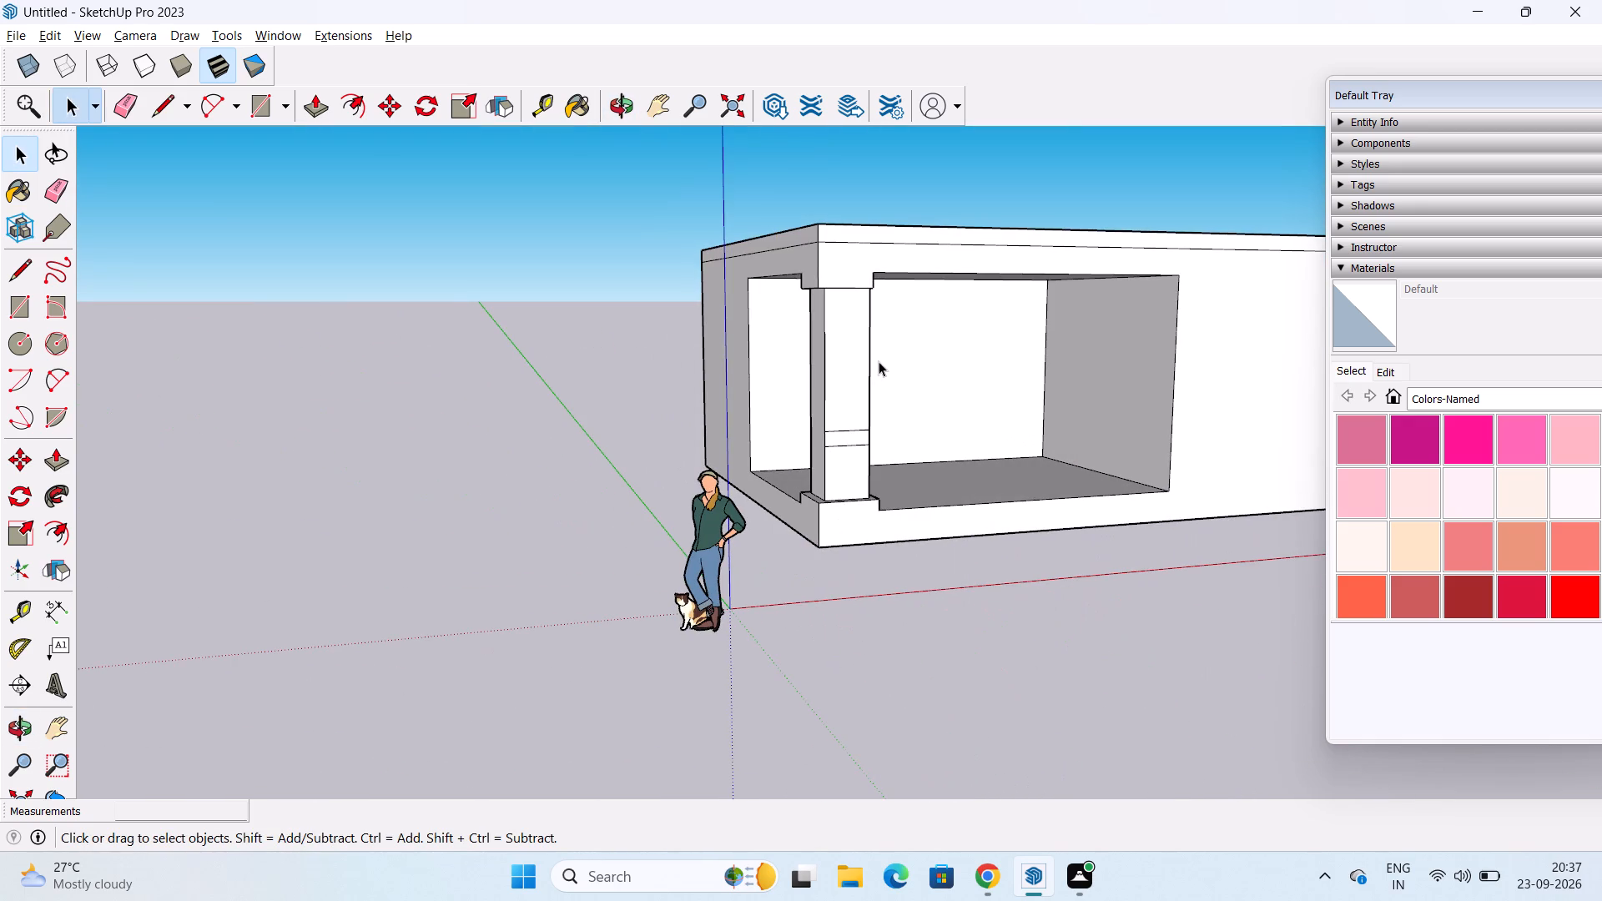
{"action": "middle_click_drag", "start_coordinate": [882, 357], "coordinate": [774, 345]}
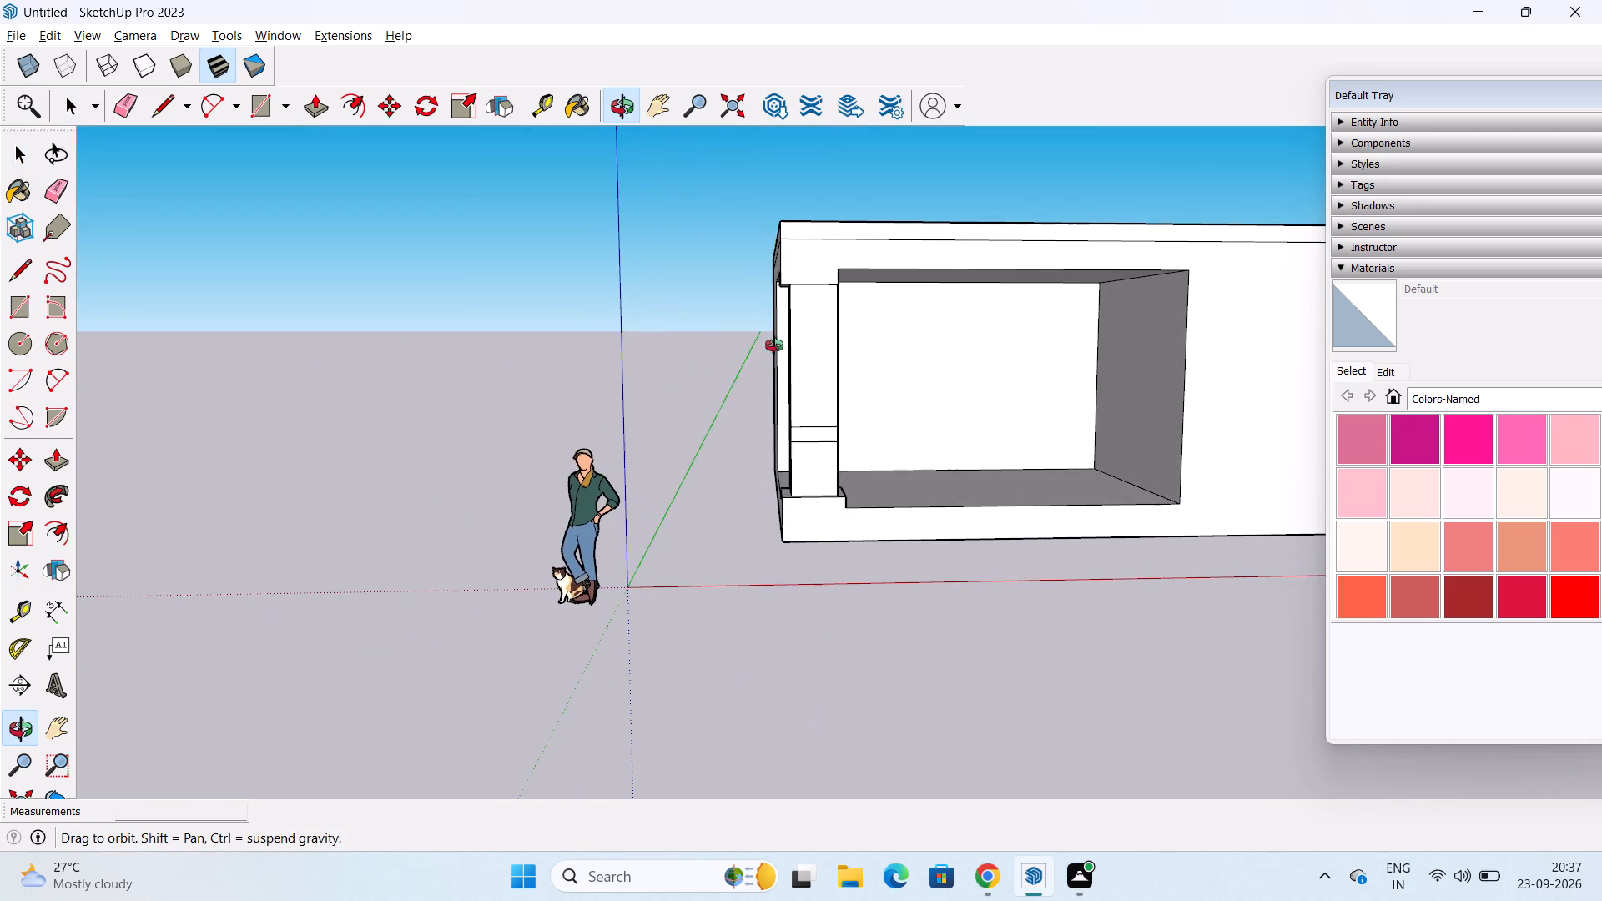
{"action": "middle_click_drag", "start_coordinate": [774, 345], "coordinate": [800, 352]}
{"action": "middle_click_drag", "start_coordinate": [895, 366], "coordinate": [790, 398]}
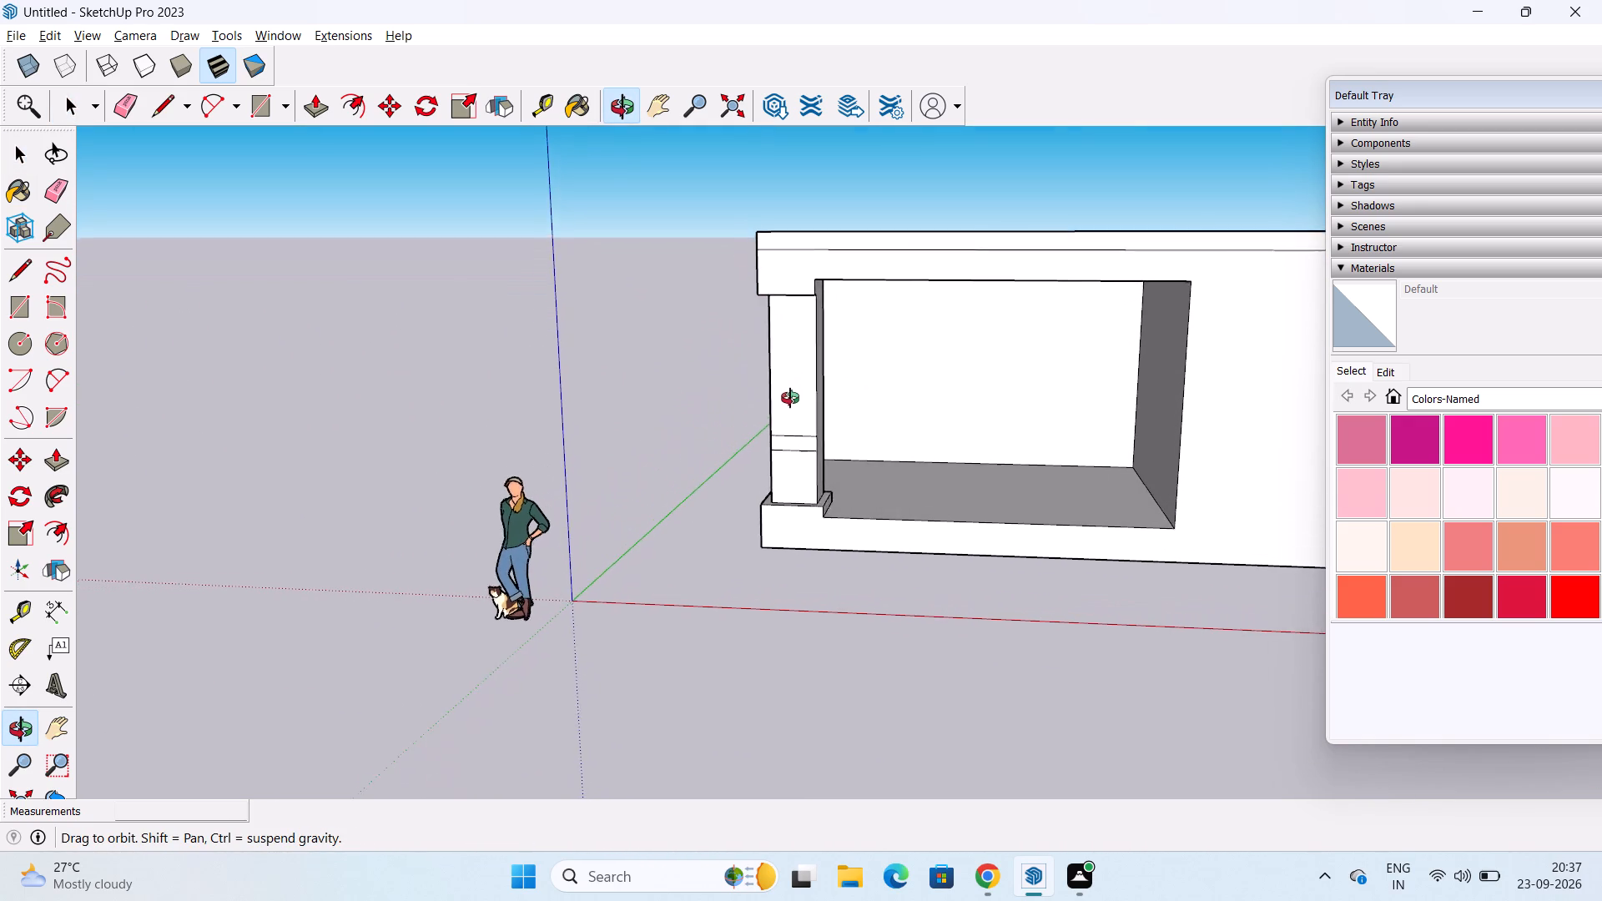
{"action": "middle_click_drag", "start_coordinate": [790, 398], "coordinate": [796, 395]}
{"action": "scroll", "coordinate": [952, 397], "scroll_direction": "down", "scroll_amount": 4}
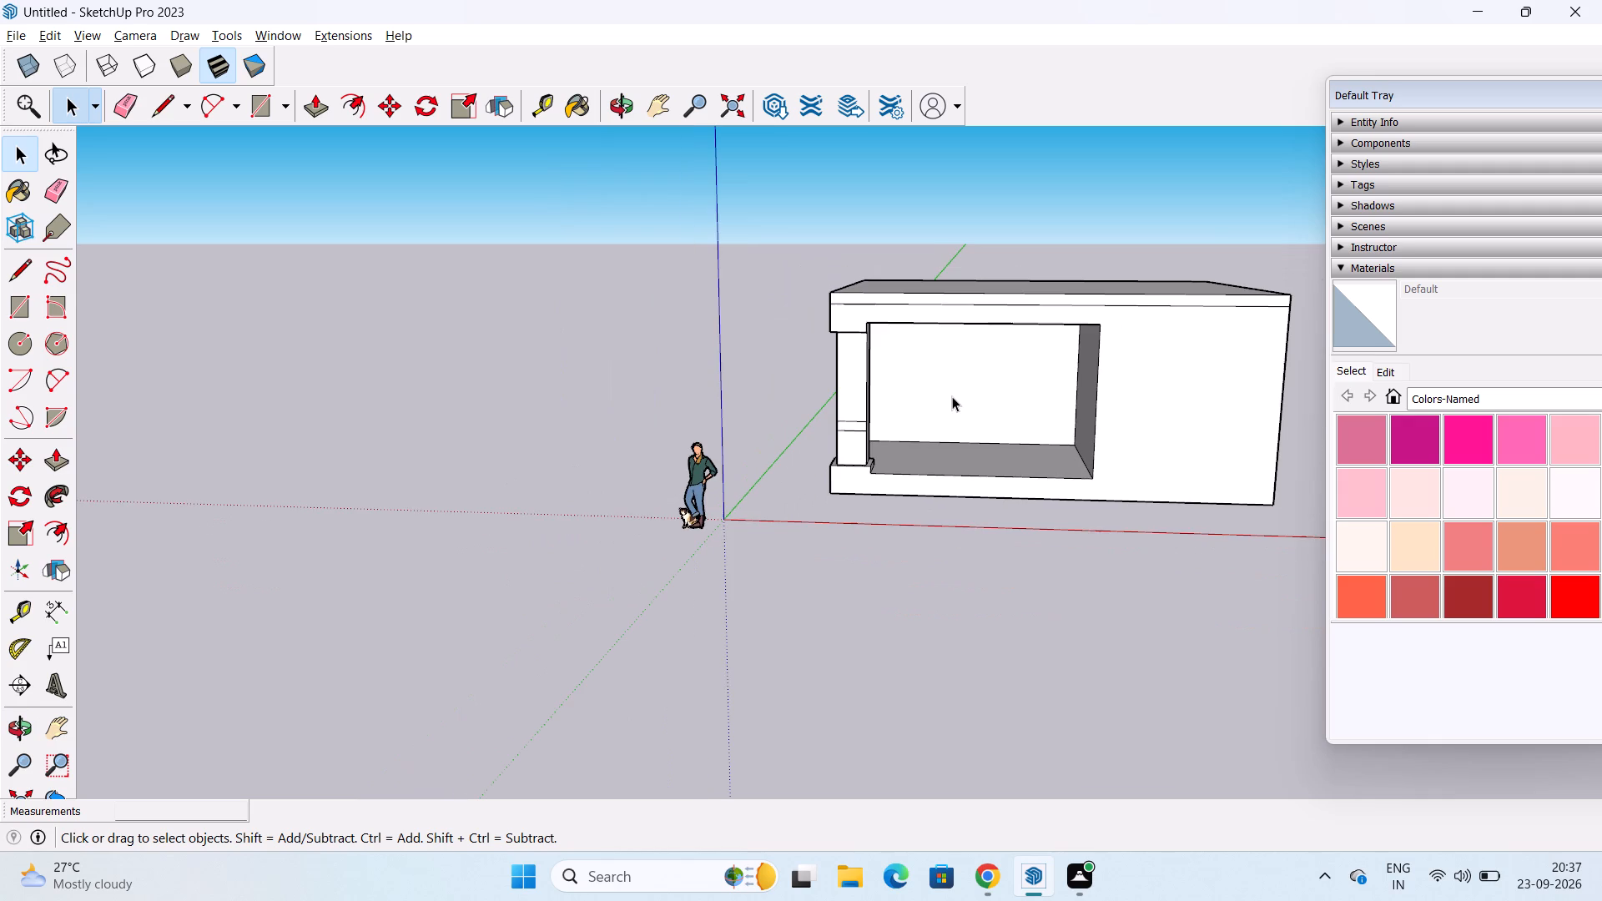
{"action": "middle_click_drag", "start_coordinate": [952, 390], "coordinate": [865, 456], "text": "shift"}
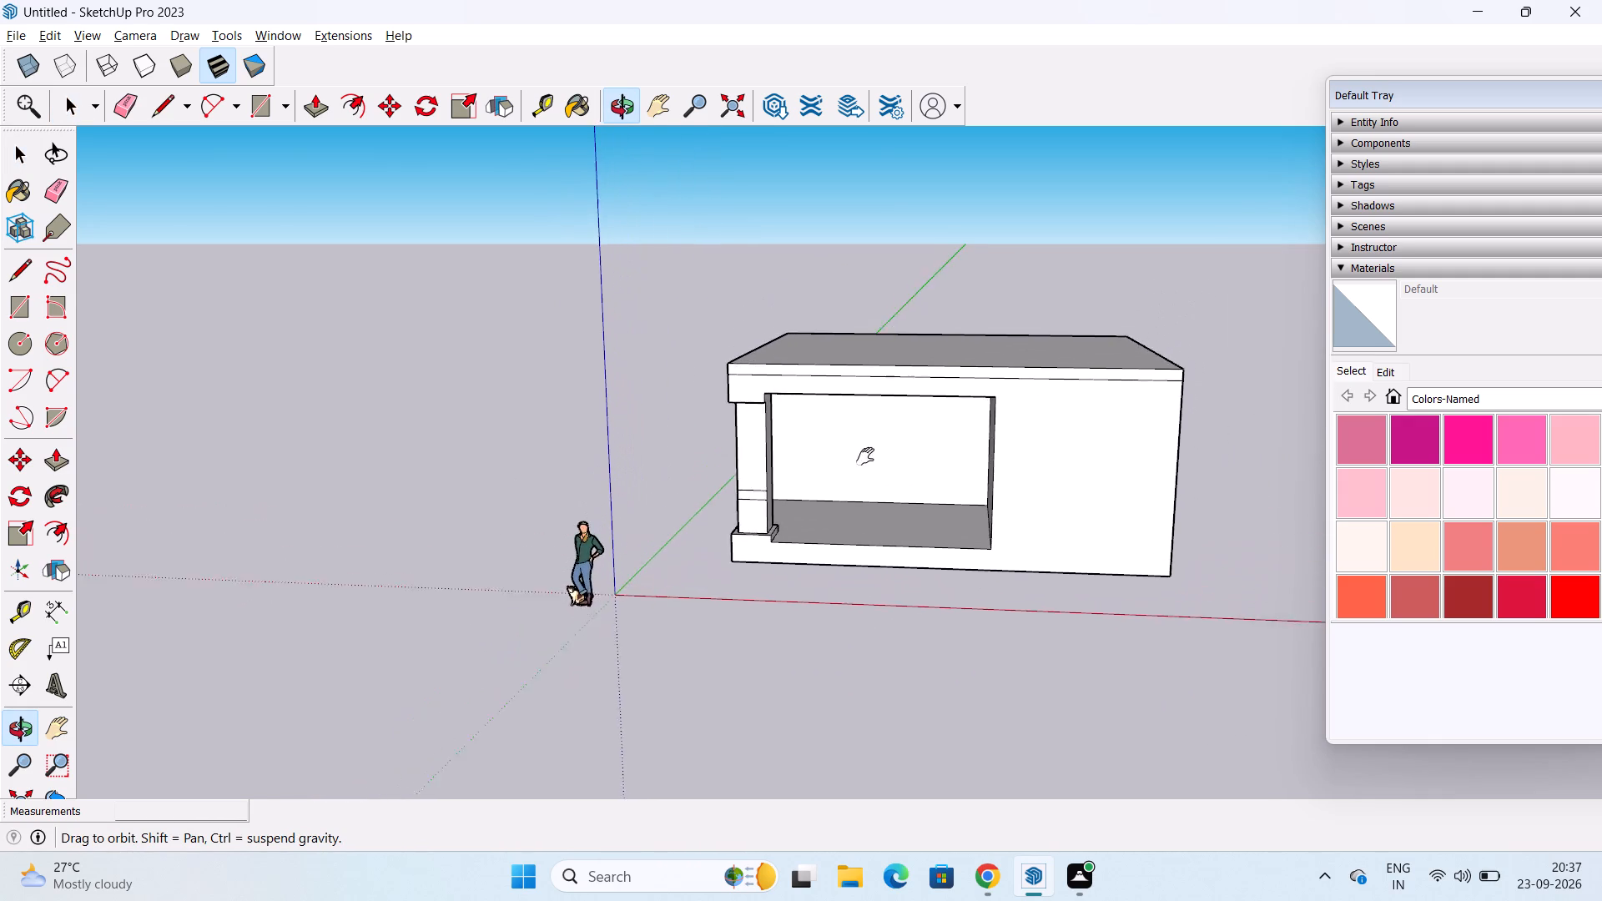
{"action": "middle_click_drag", "start_coordinate": [865, 456], "coordinate": [818, 497], "text": "shift"}
{"action": "key", "text": "p"}
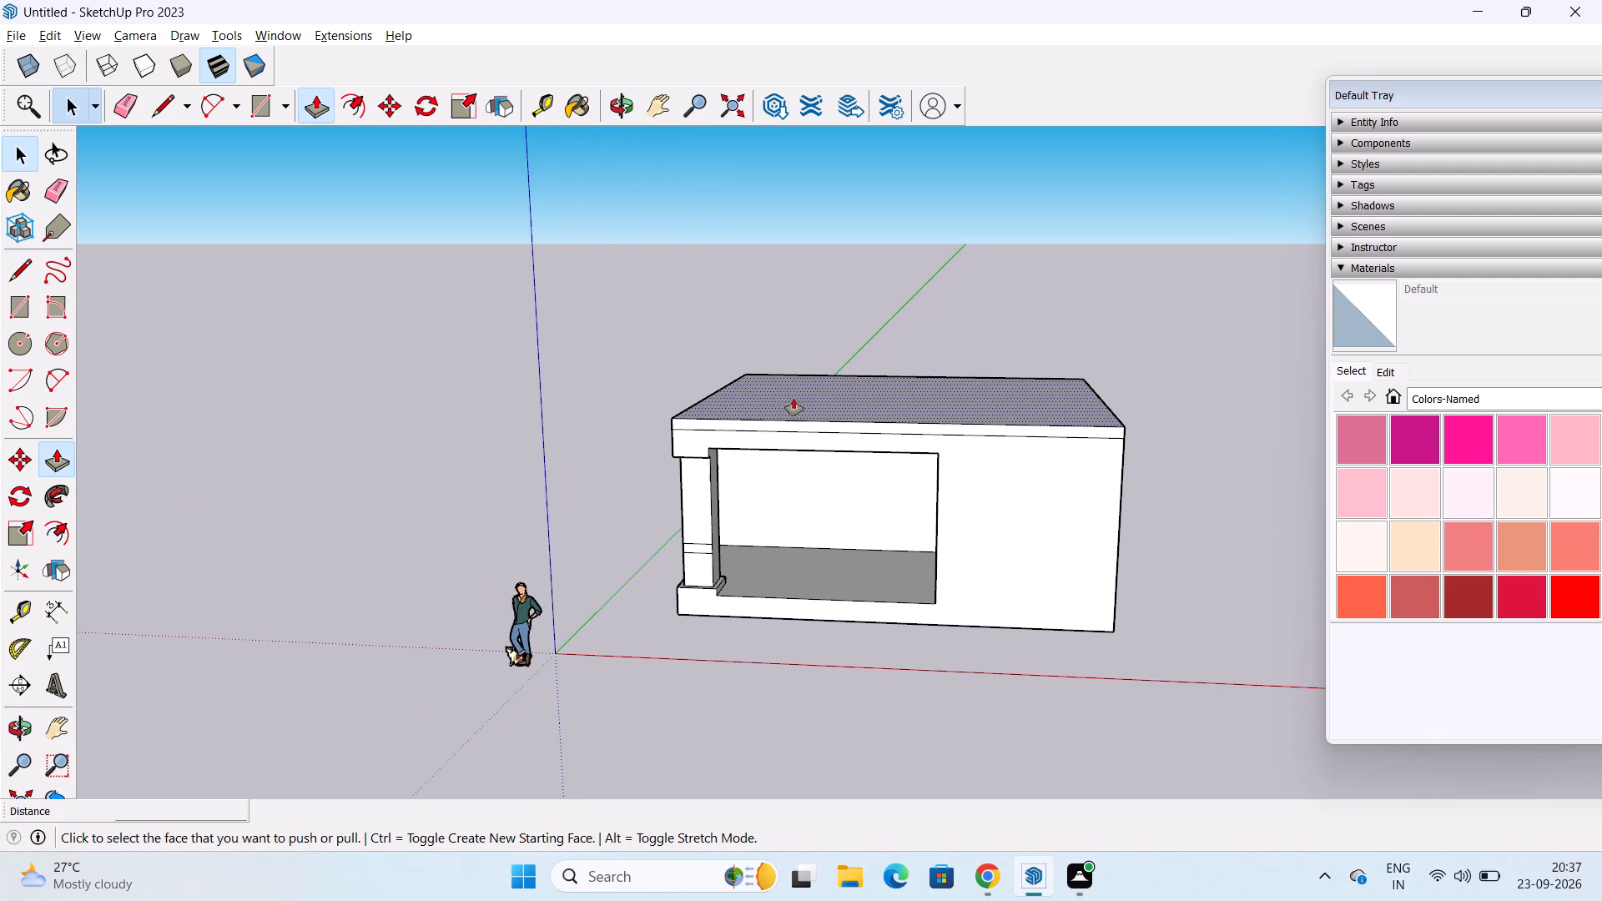
{"action": "left_click", "coordinate": [793, 425]}
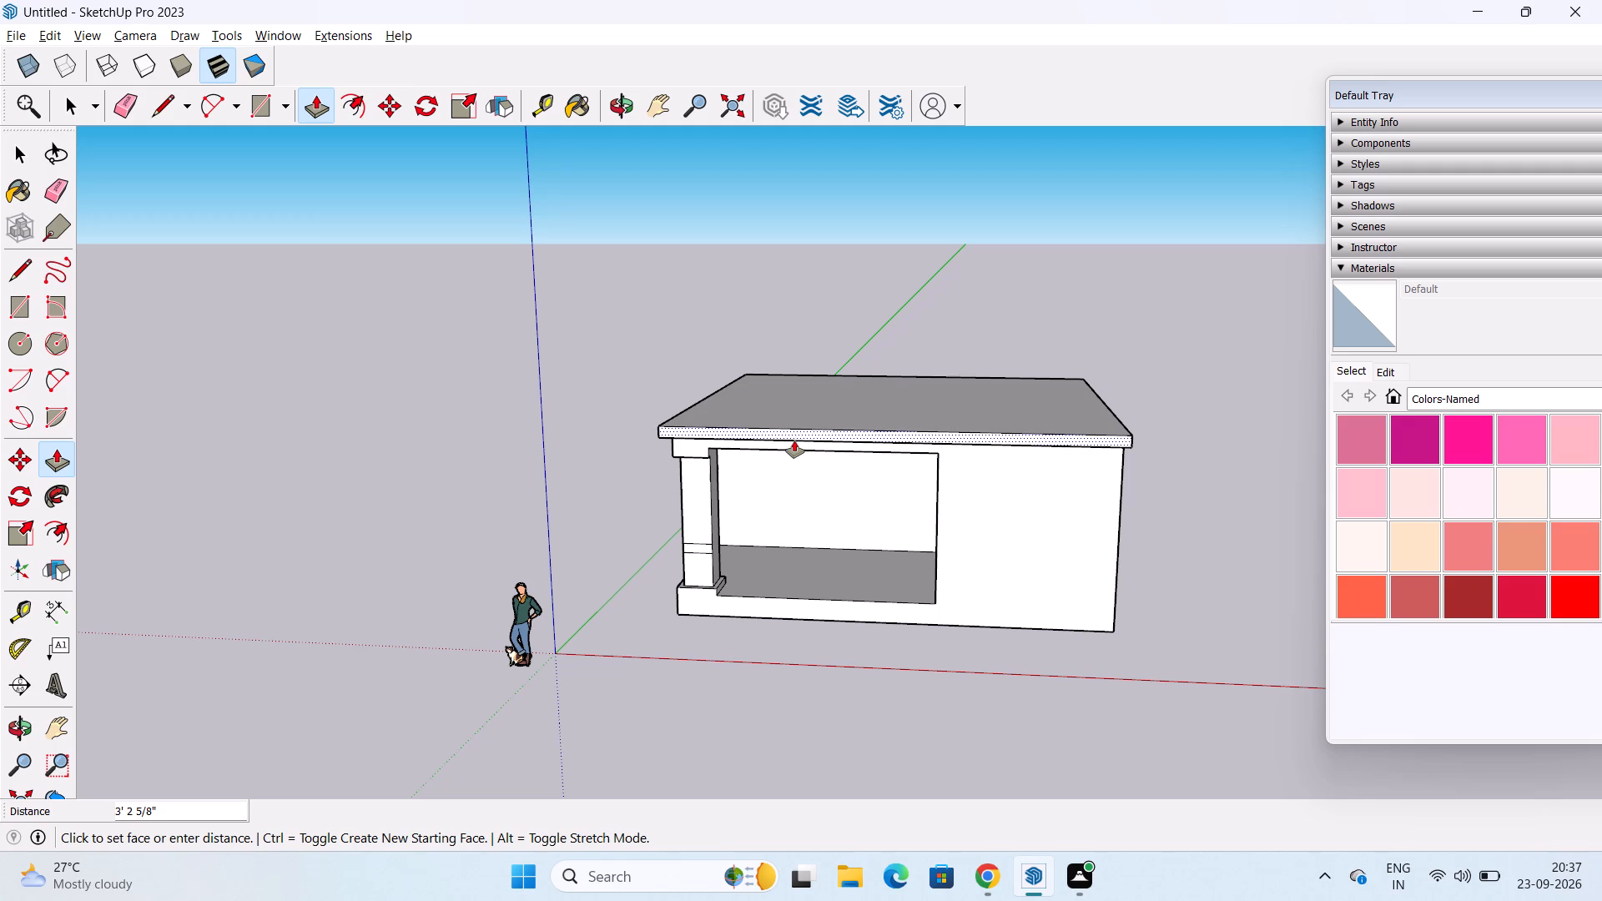
{"action": "type", "text": "1'"}
{"action": "key", "text": "Return"}
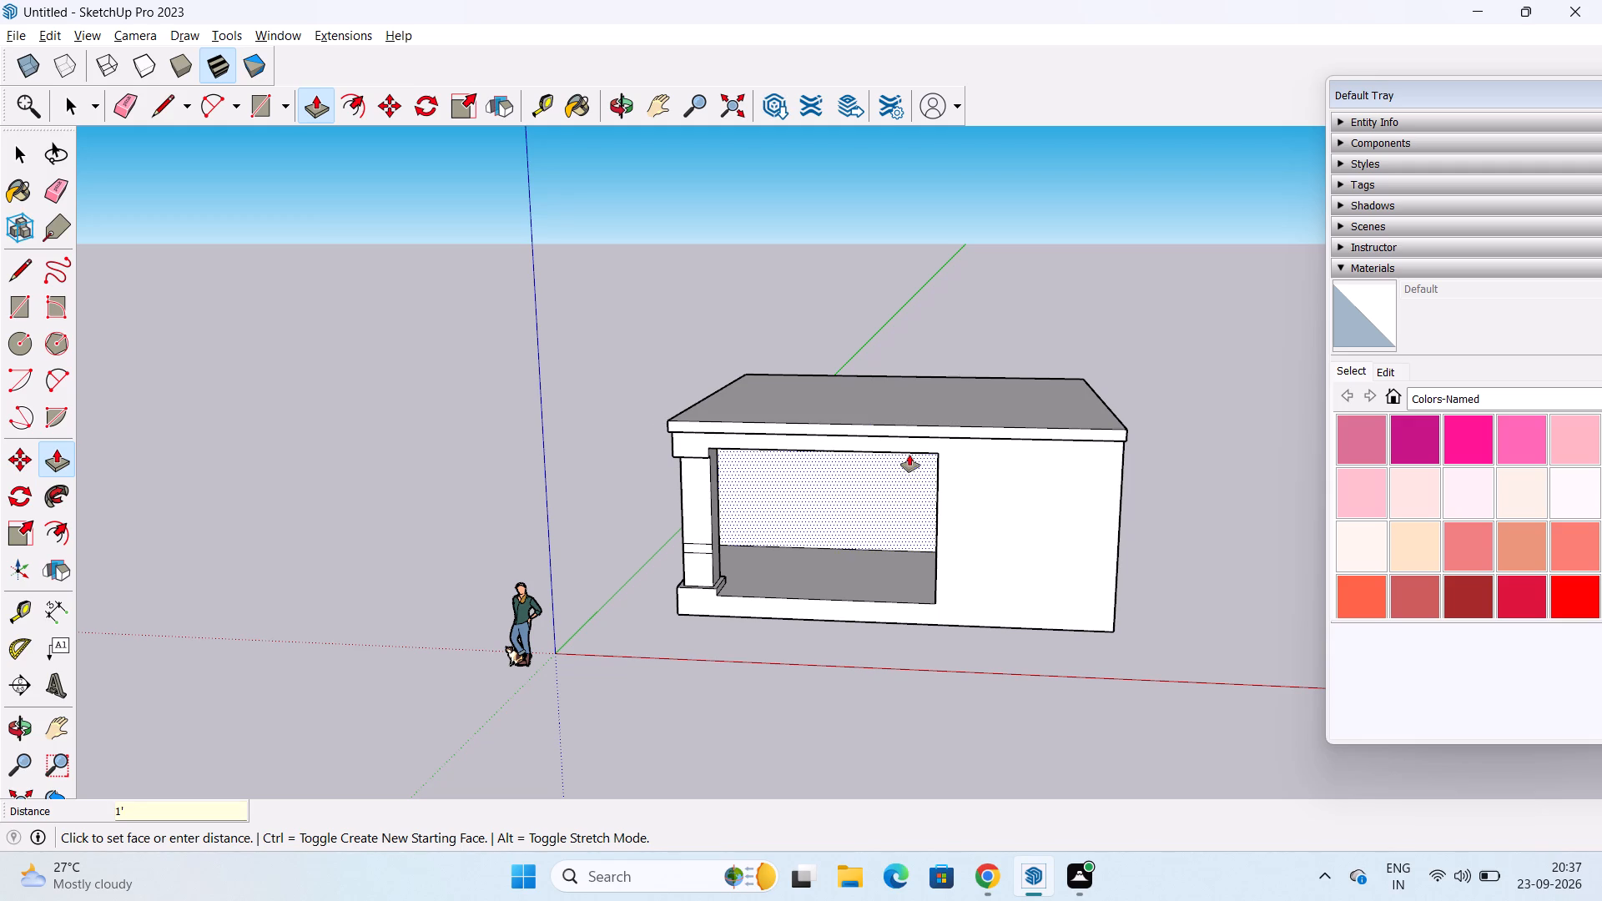
Push/Pull the front roof band outward by another 1'.
{"action": "middle_click_drag", "start_coordinate": [1002, 537], "coordinate": [1081, 315]}
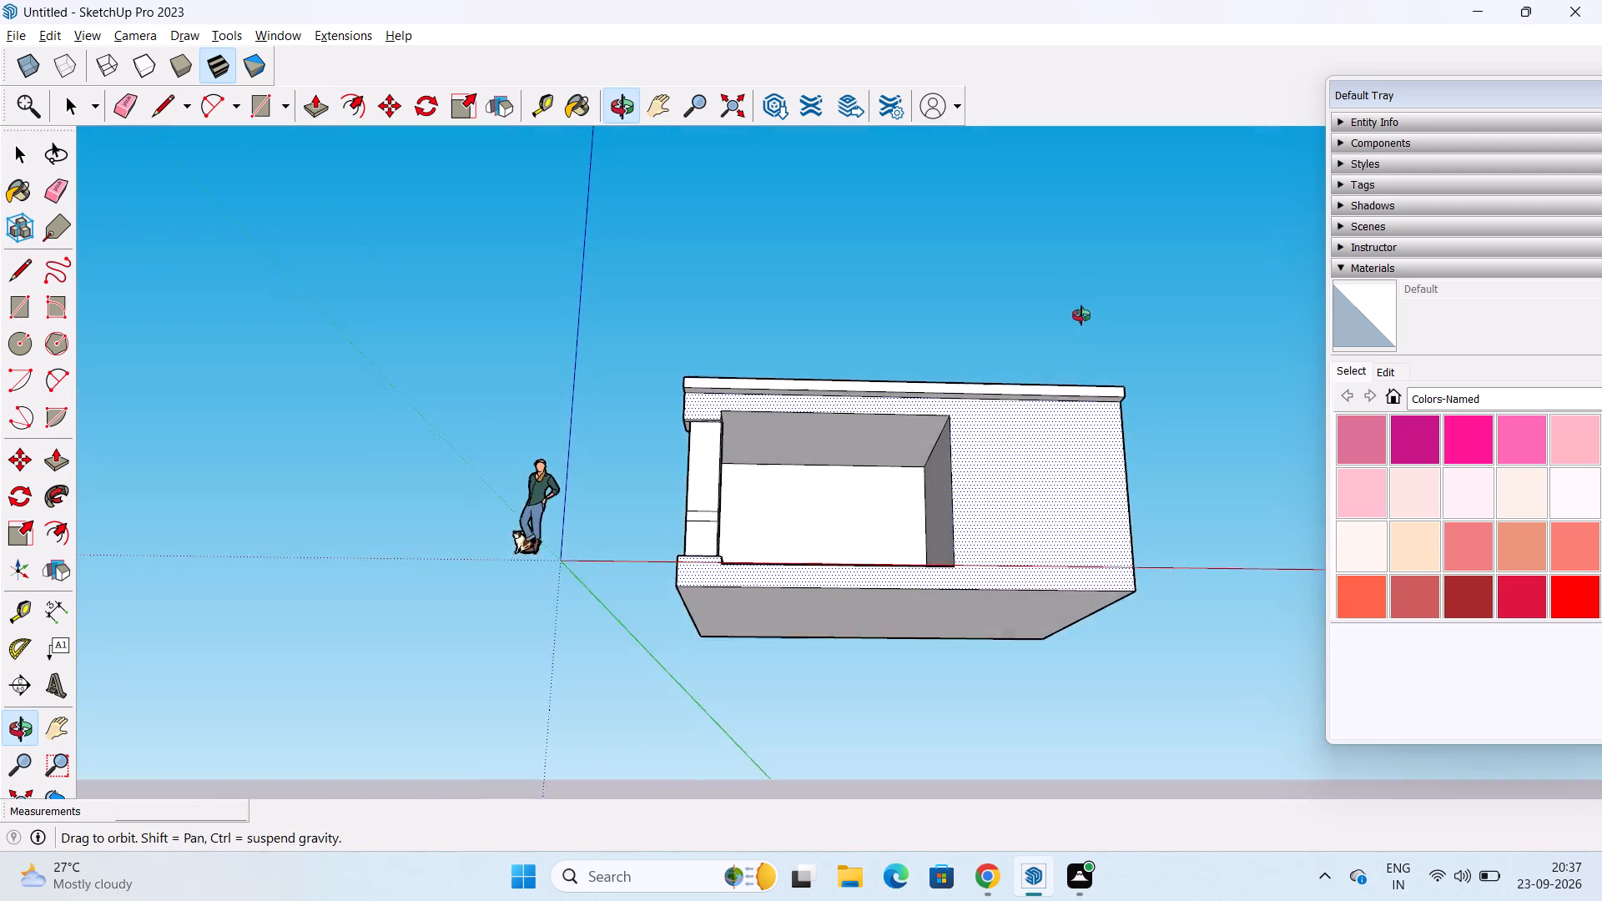
{"action": "middle_click_drag", "start_coordinate": [1081, 315], "coordinate": [607, 662]}
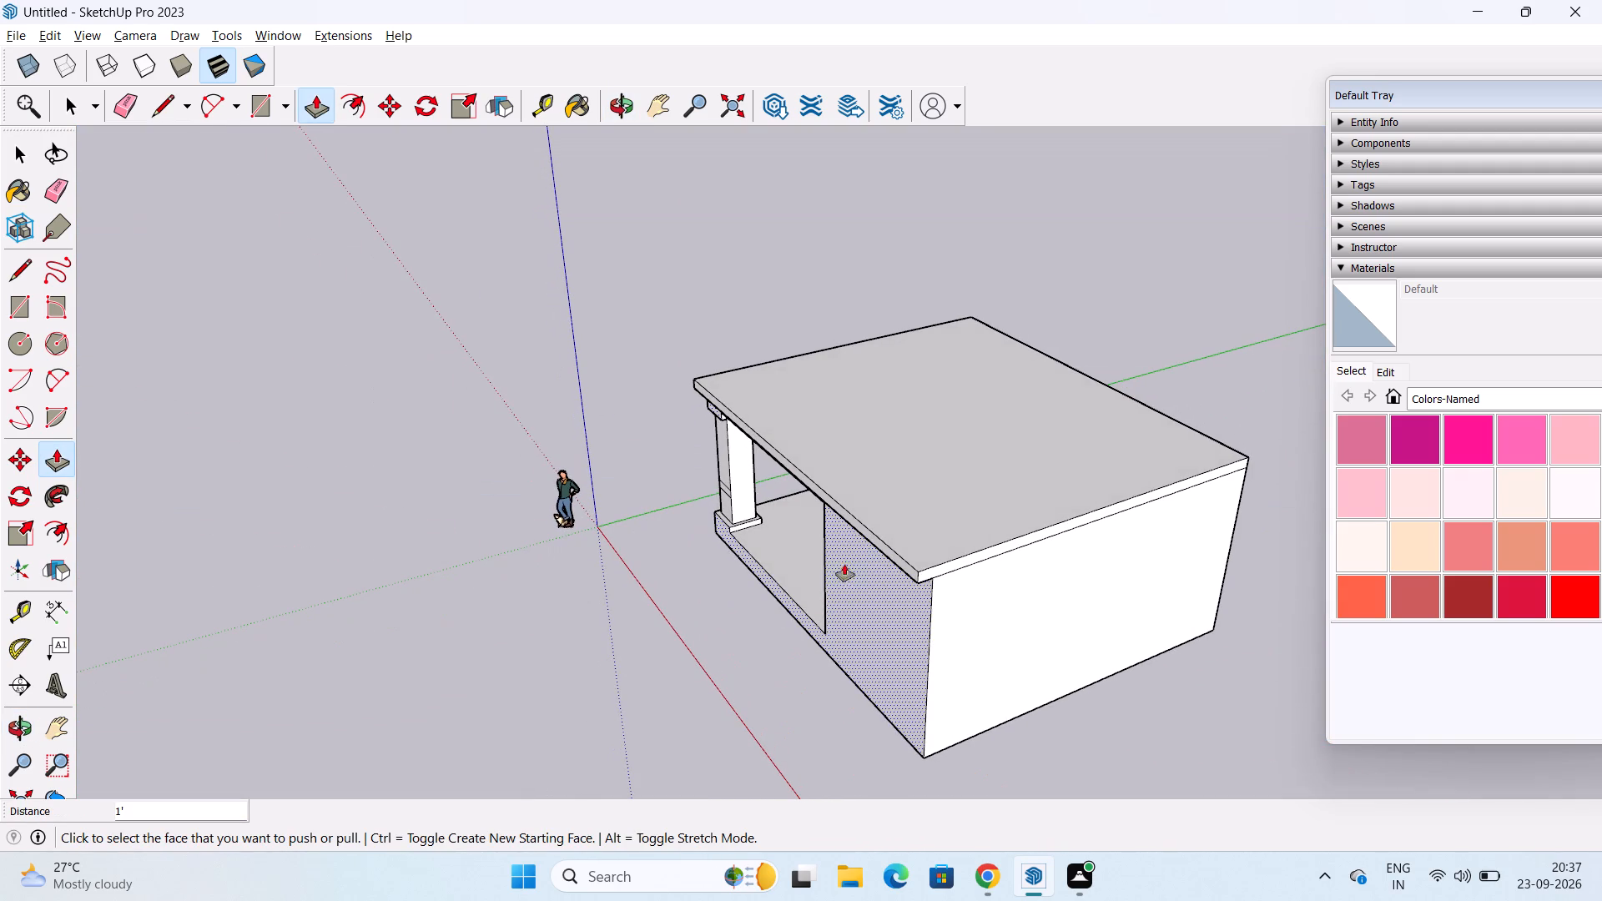
{"action": "left_click", "coordinate": [874, 542]}
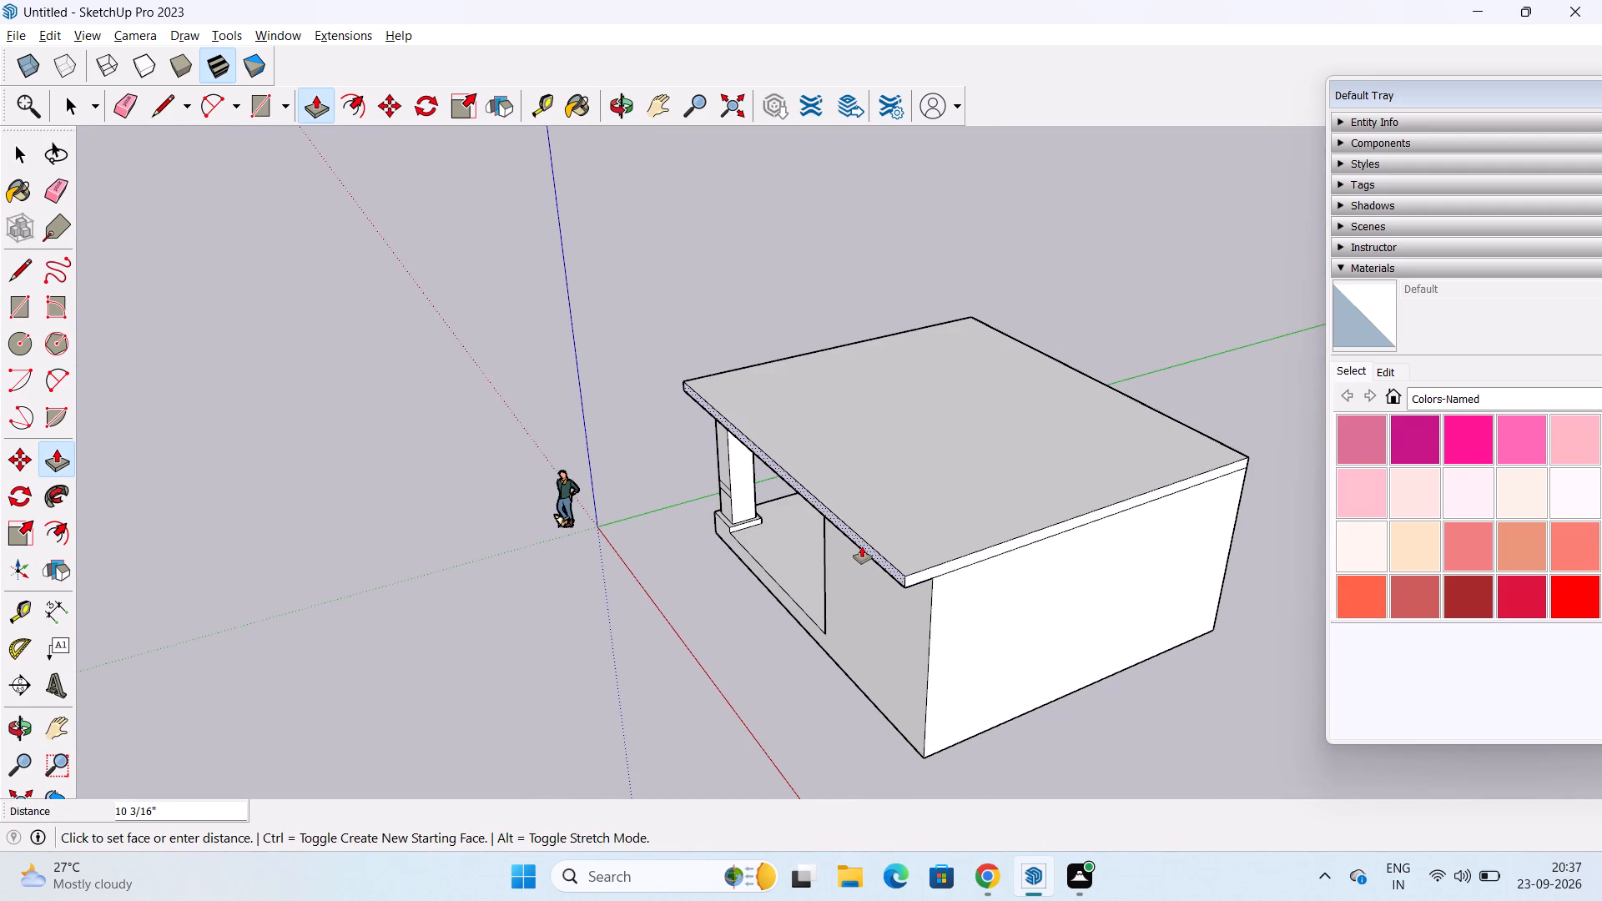
{"action": "type", "text": "1'"}
{"action": "key", "text": "Return"}
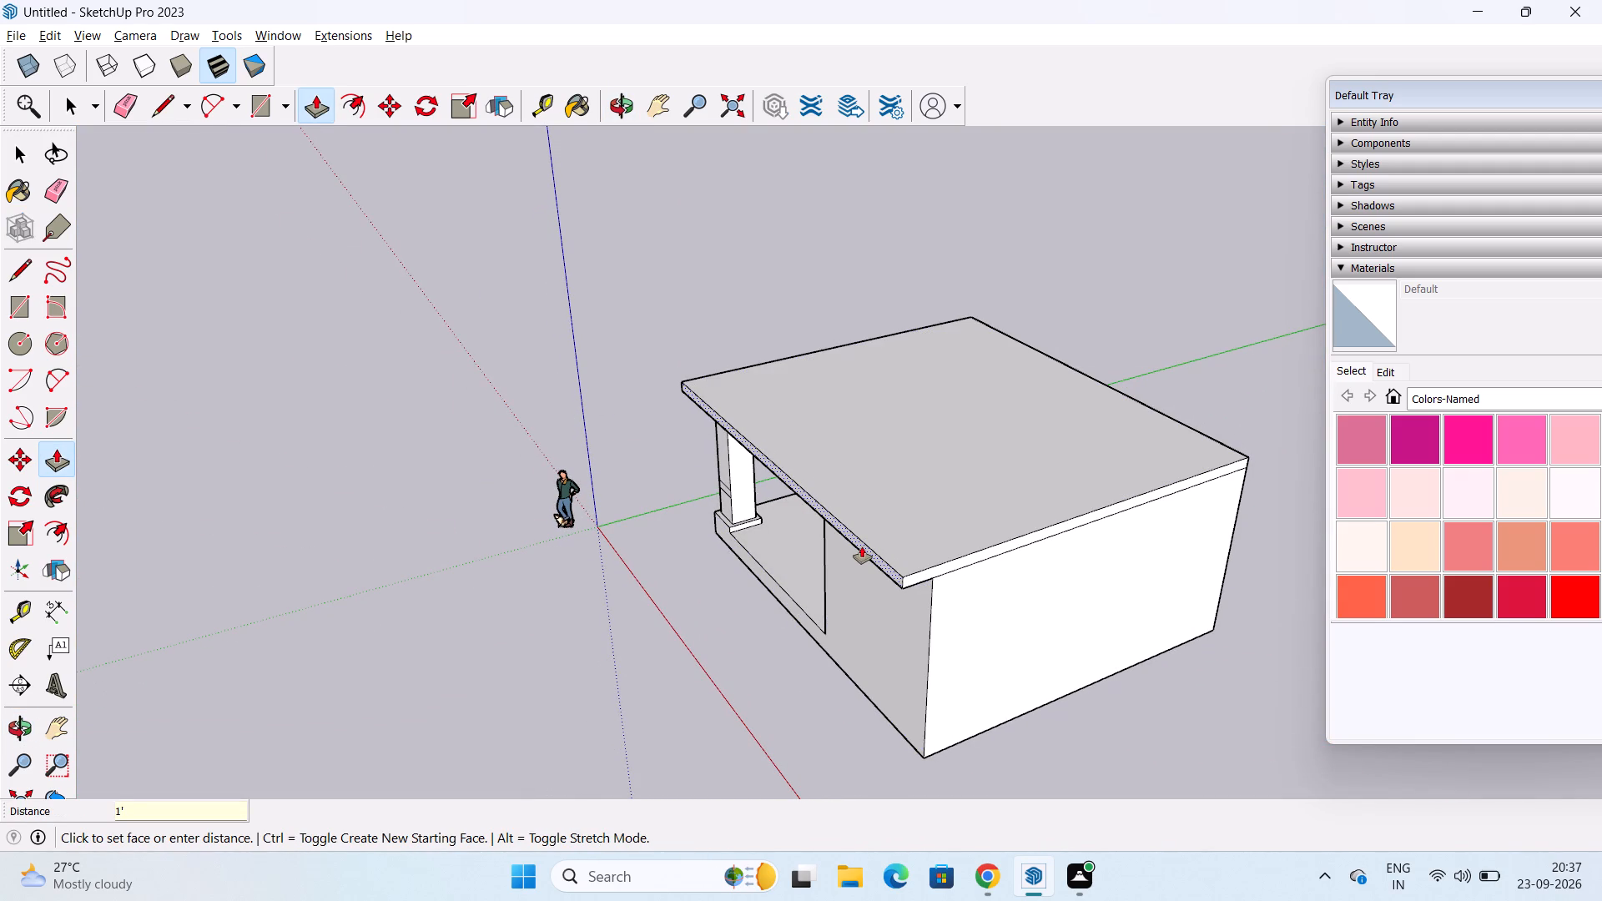
Extend the roof band over the solid side wall outward with two successive pulls of 1' each.
{"action": "middle_click_drag", "start_coordinate": [854, 604], "coordinate": [1026, 392]}
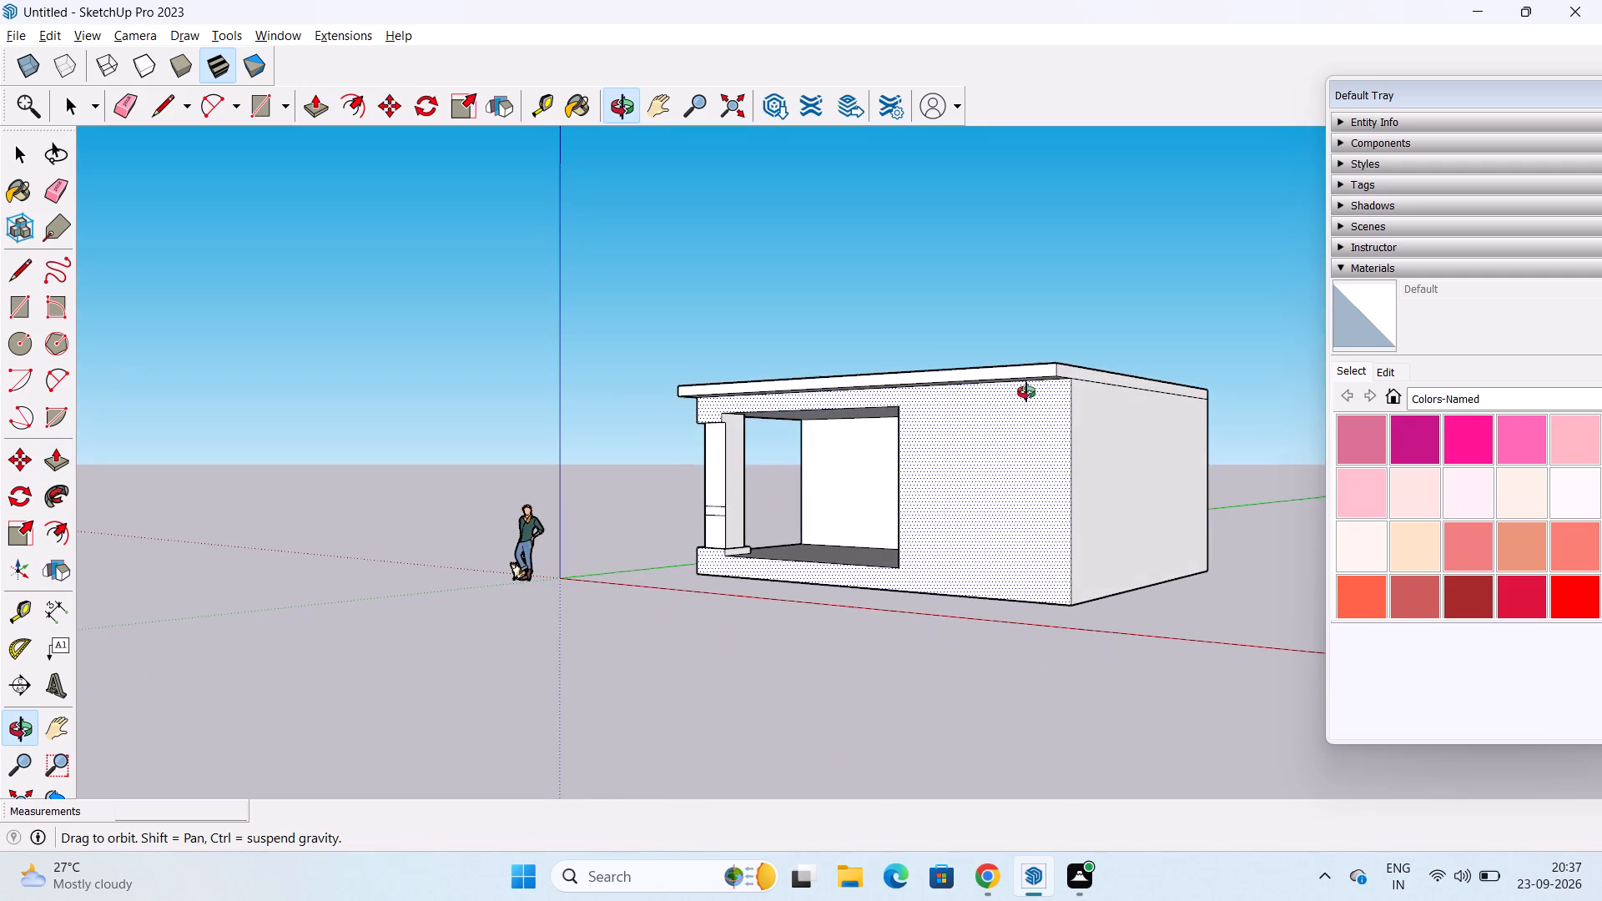
{"action": "middle_click_drag", "start_coordinate": [1026, 392], "coordinate": [1131, 279]}
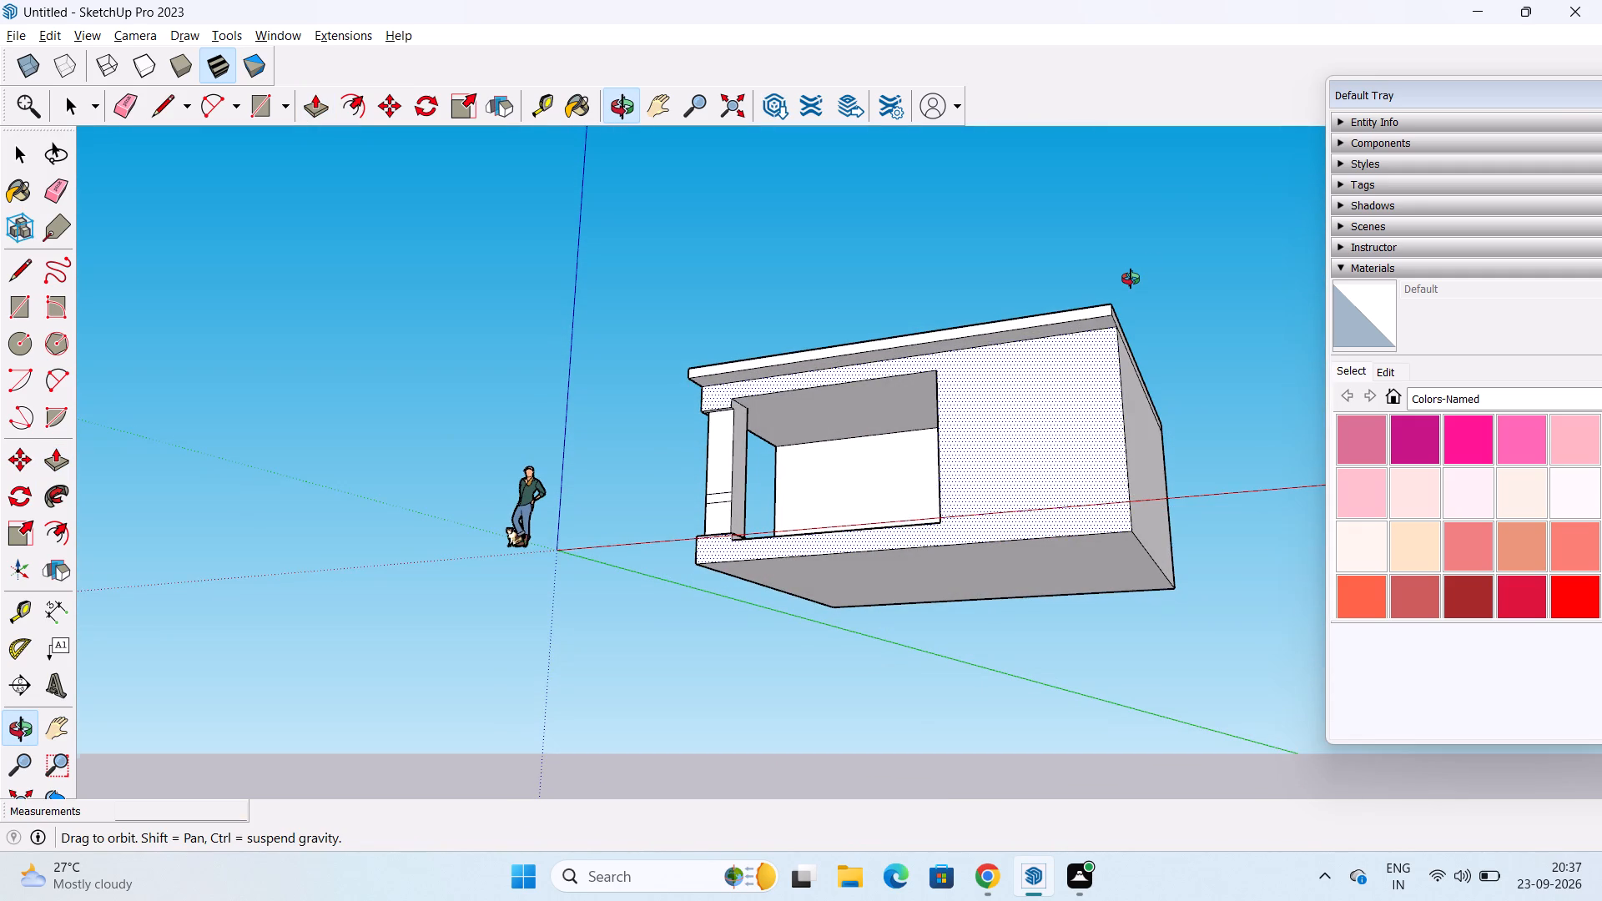
{"action": "middle_click_drag", "start_coordinate": [1131, 279], "coordinate": [1057, 506]}
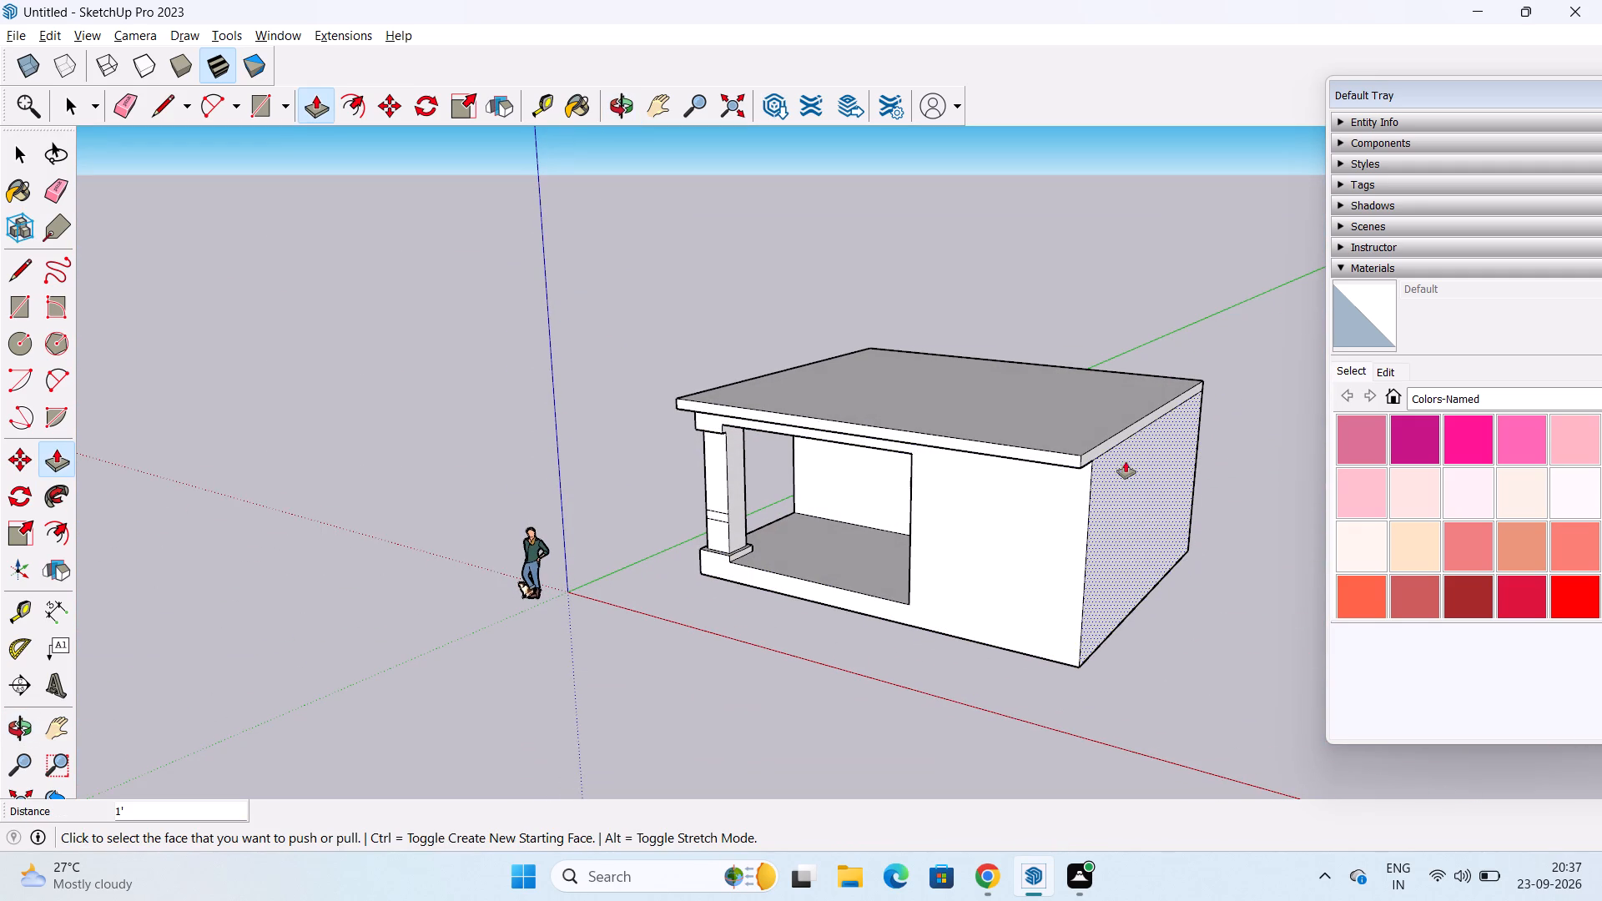
{"action": "double_click", "coordinate": [1105, 445]}
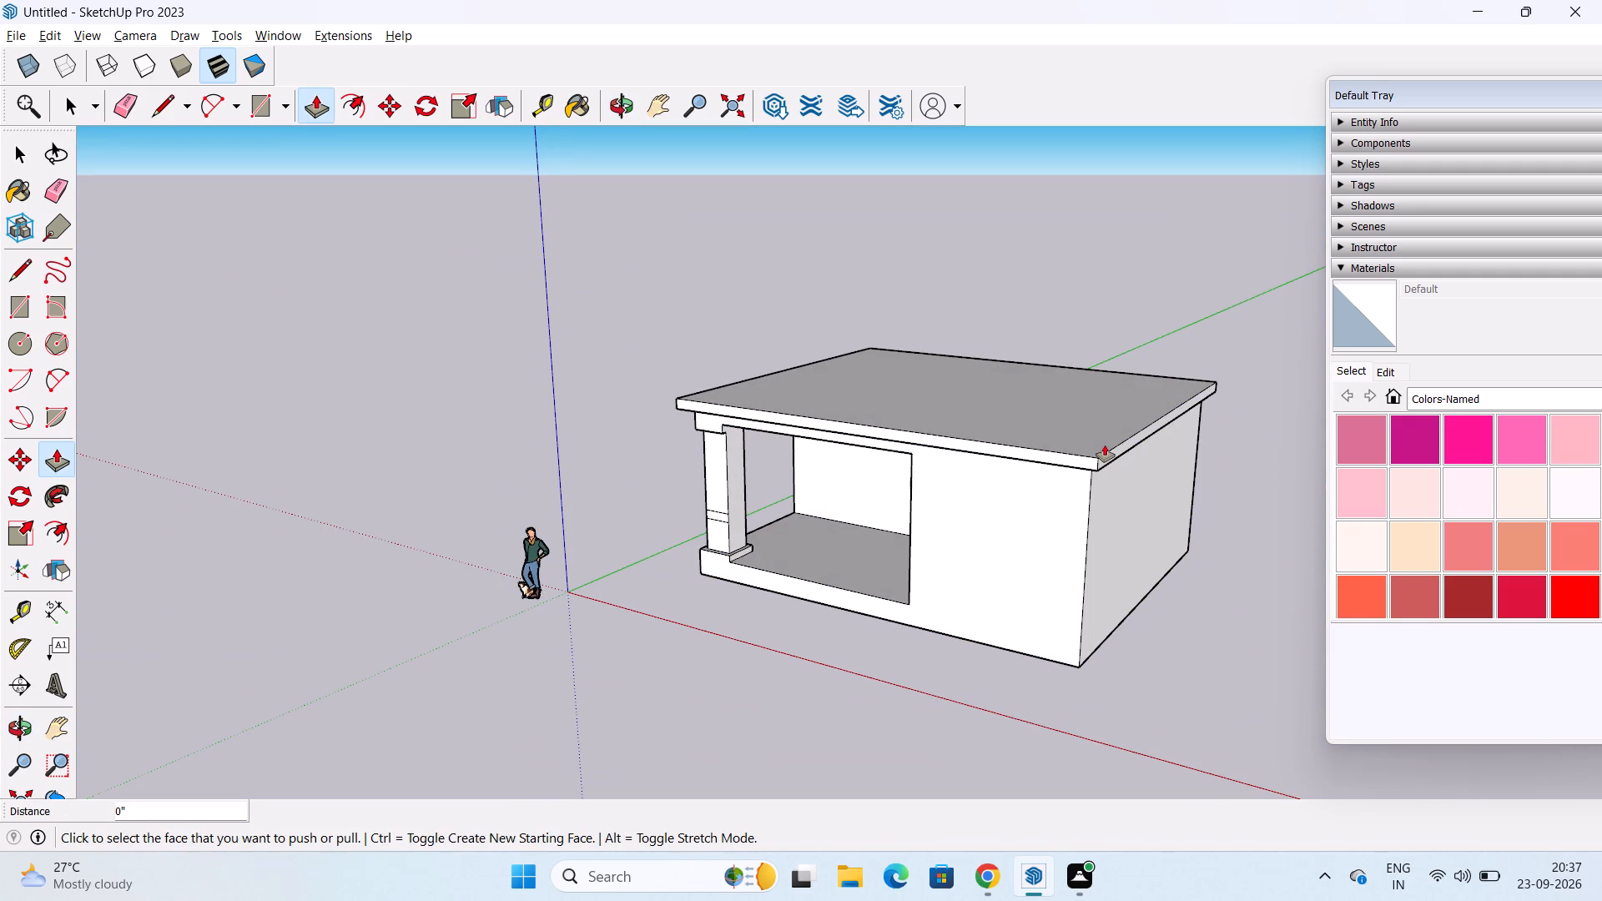
{"action": "middle_click_drag", "start_coordinate": [1105, 445], "coordinate": [1180, 194]}
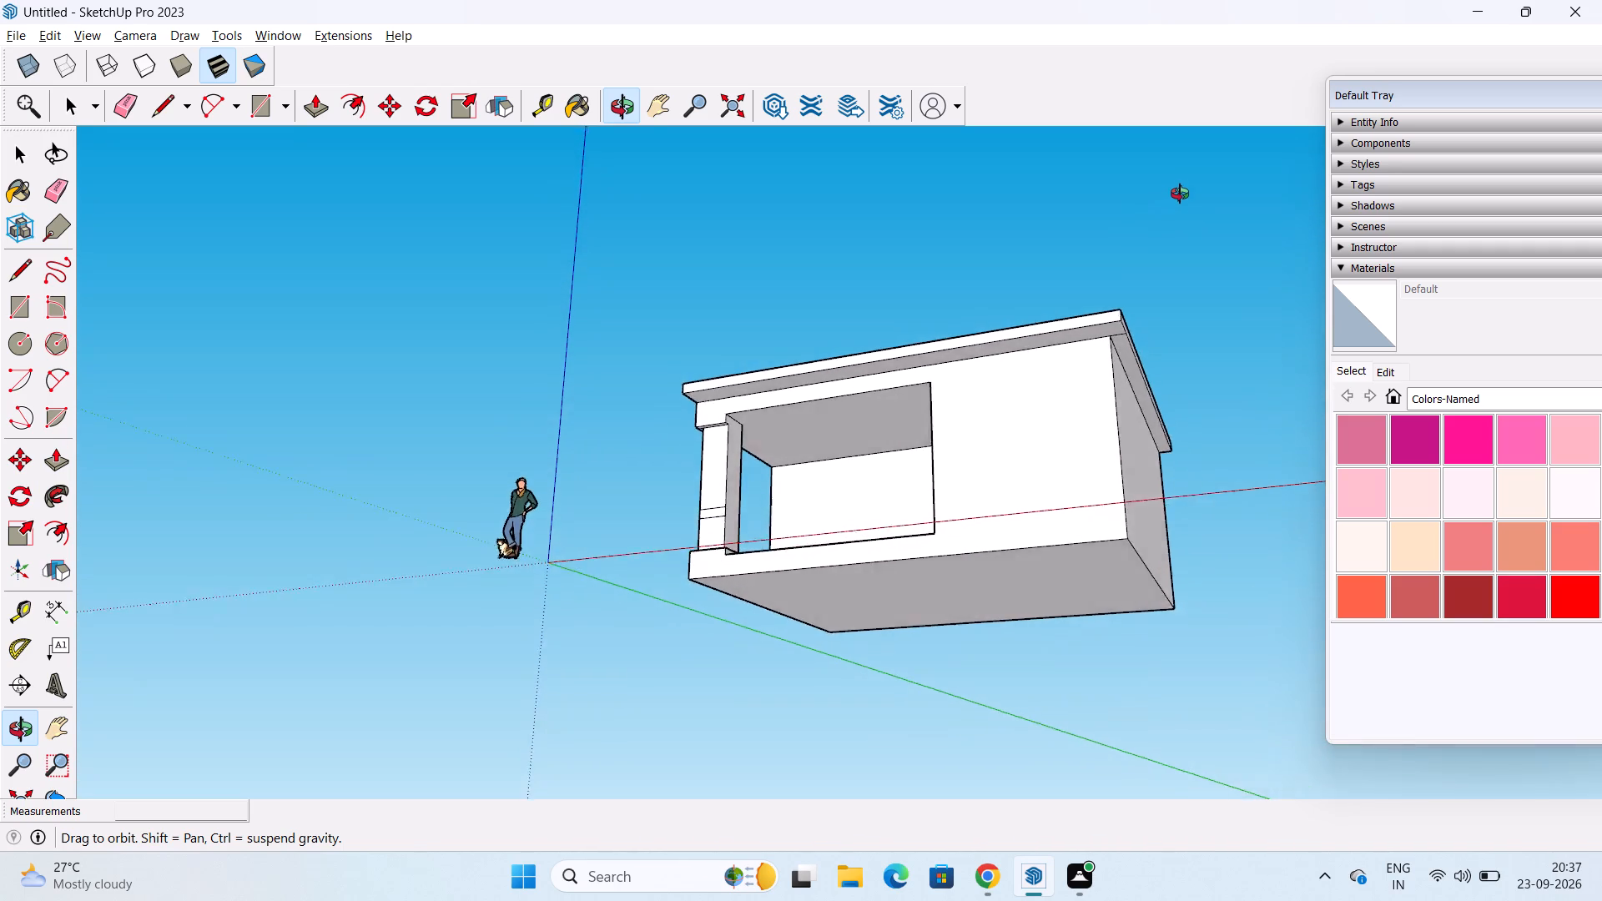
{"action": "middle_click_drag", "start_coordinate": [1180, 194], "coordinate": [1039, 208]}
{"action": "middle_click_drag", "start_coordinate": [995, 443], "coordinate": [965, 276]}
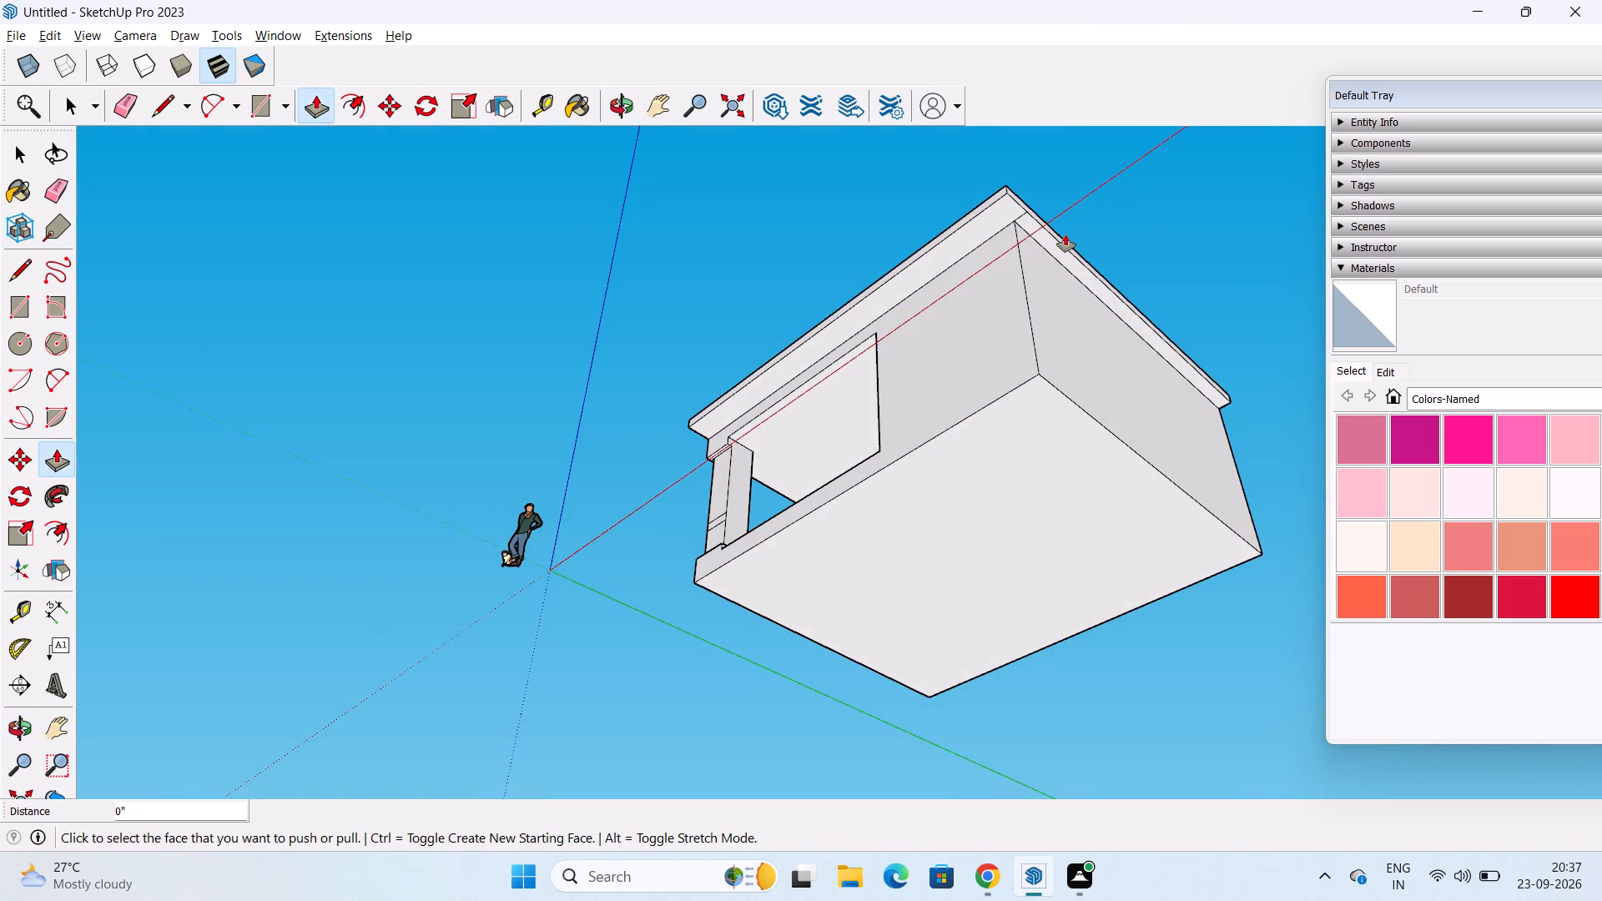
{"action": "middle_click_drag", "start_coordinate": [1065, 234], "coordinate": [1045, 316]}
{"action": "double_click", "coordinate": [1040, 248]}
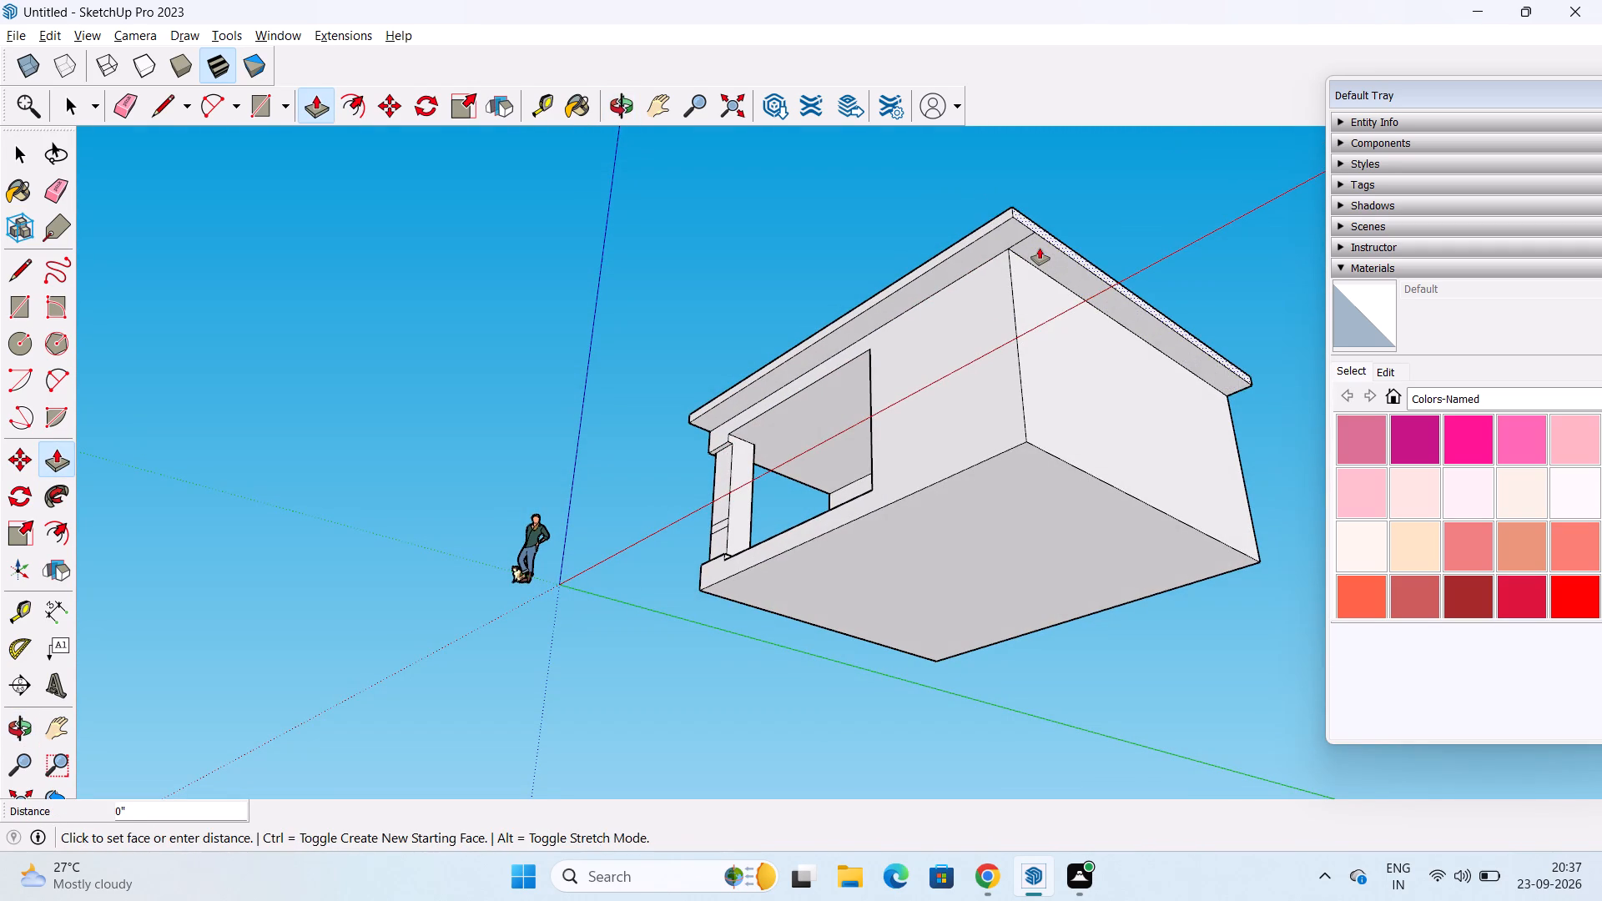
Extend the roof band above the side wall with the recess opening outward with two successive pulls of 1' each.
{"action": "middle_click_drag", "start_coordinate": [988, 283], "coordinate": [1173, 336]}
{"action": "middle_click_drag", "start_coordinate": [838, 316], "coordinate": [1066, 348]}
{"action": "middle_click_drag", "start_coordinate": [664, 416], "coordinate": [1000, 520]}
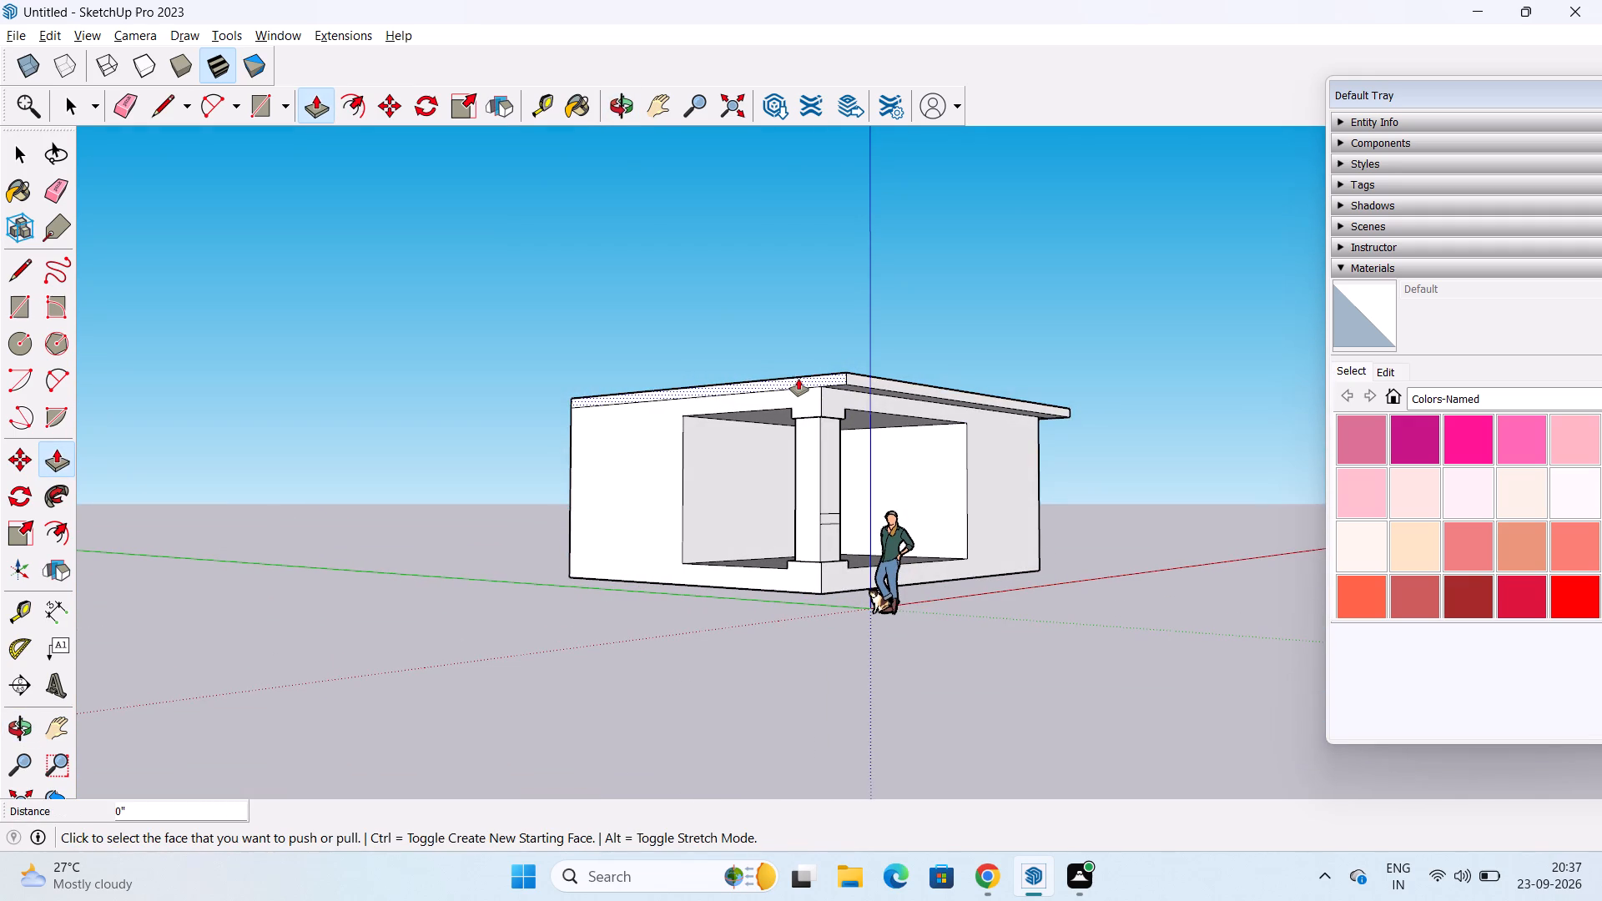
{"action": "double_click", "coordinate": [798, 379]}
{"action": "double_click", "coordinate": [797, 375]}
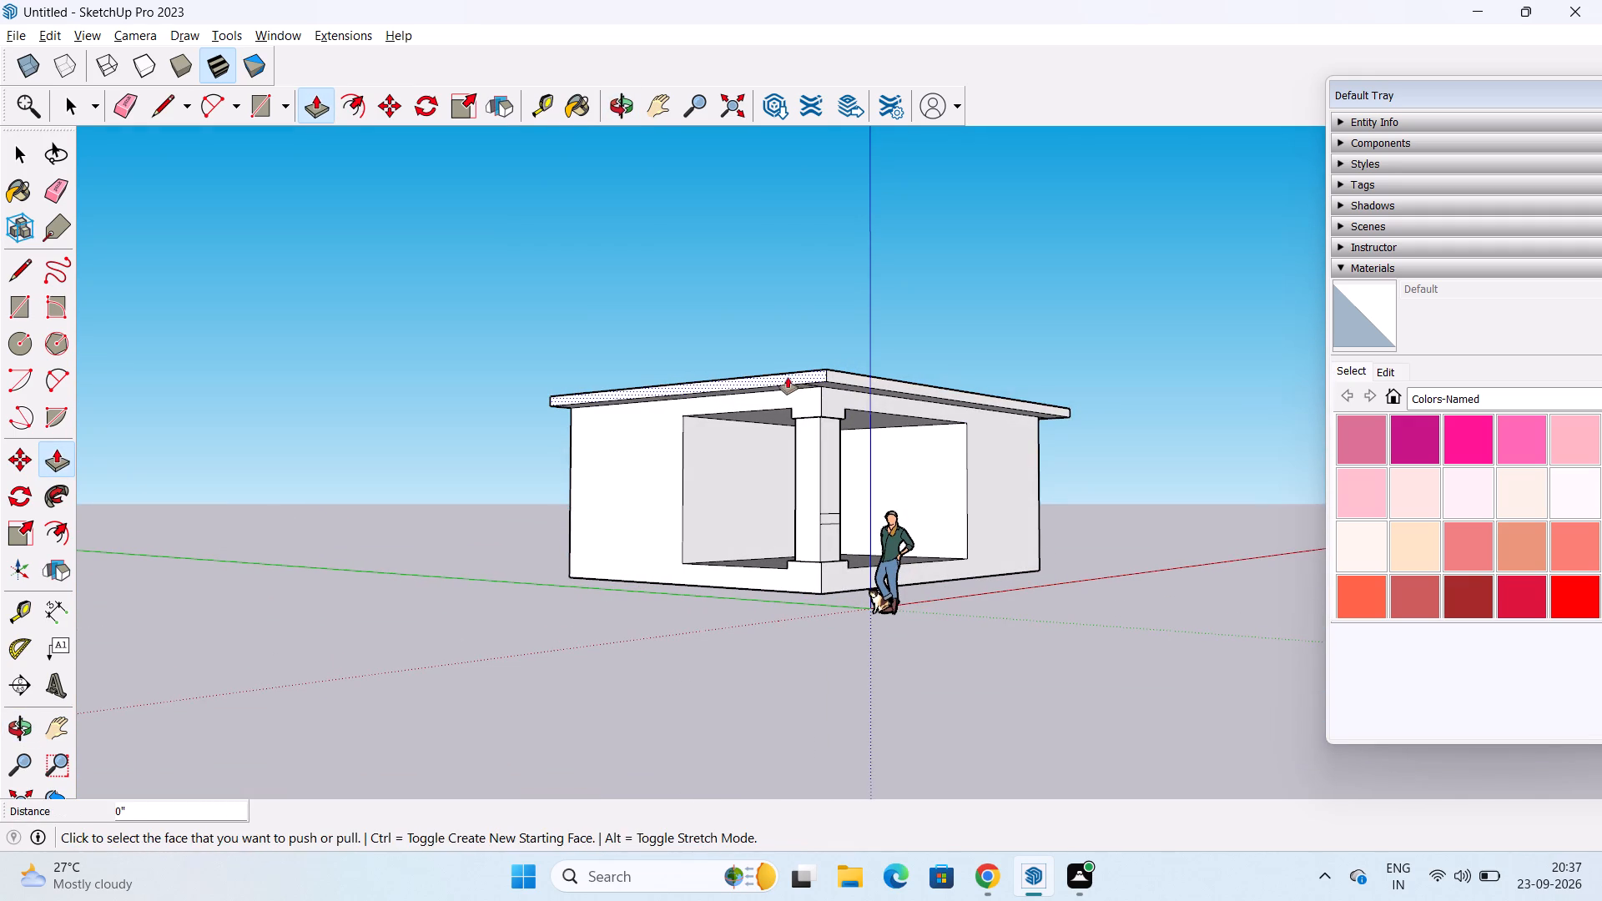
Extend the rear roof band outward with two successive pulls of 1' each.
{"action": "middle_click_drag", "start_coordinate": [786, 374], "coordinate": [824, 522]}
{"action": "middle_click_drag", "start_coordinate": [582, 478], "coordinate": [768, 555]}
{"action": "middle_click_drag", "start_coordinate": [445, 509], "coordinate": [783, 551]}
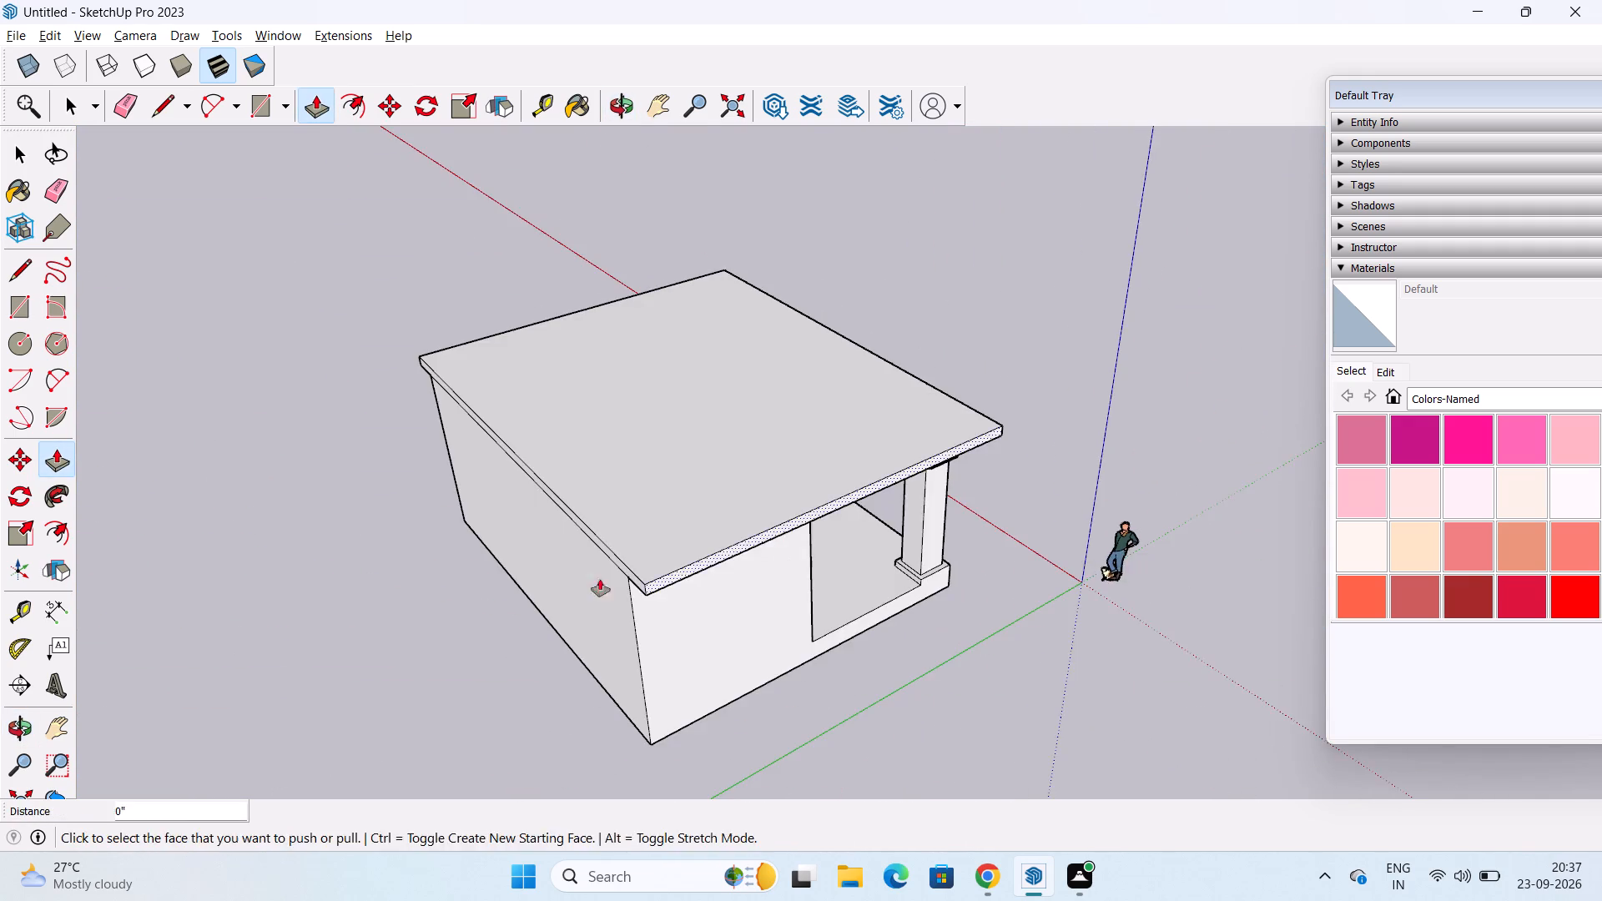
{"action": "middle_click_drag", "start_coordinate": [541, 577], "coordinate": [1014, 514]}
{"action": "double_click", "coordinate": [690, 546]}
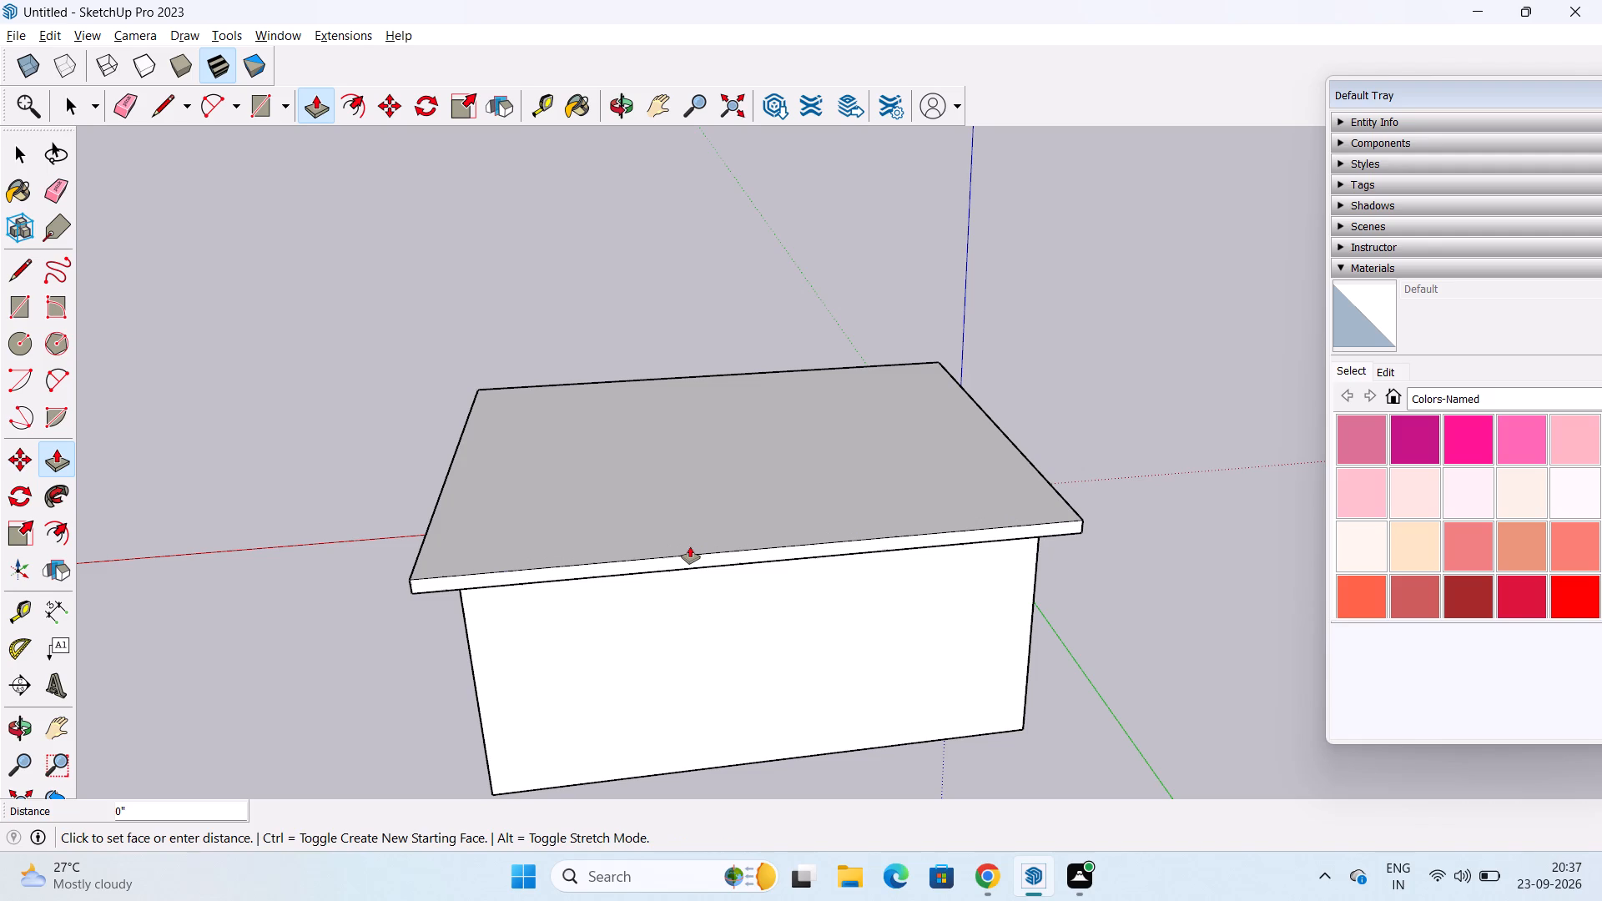
{"action": "double_click", "coordinate": [693, 557]}
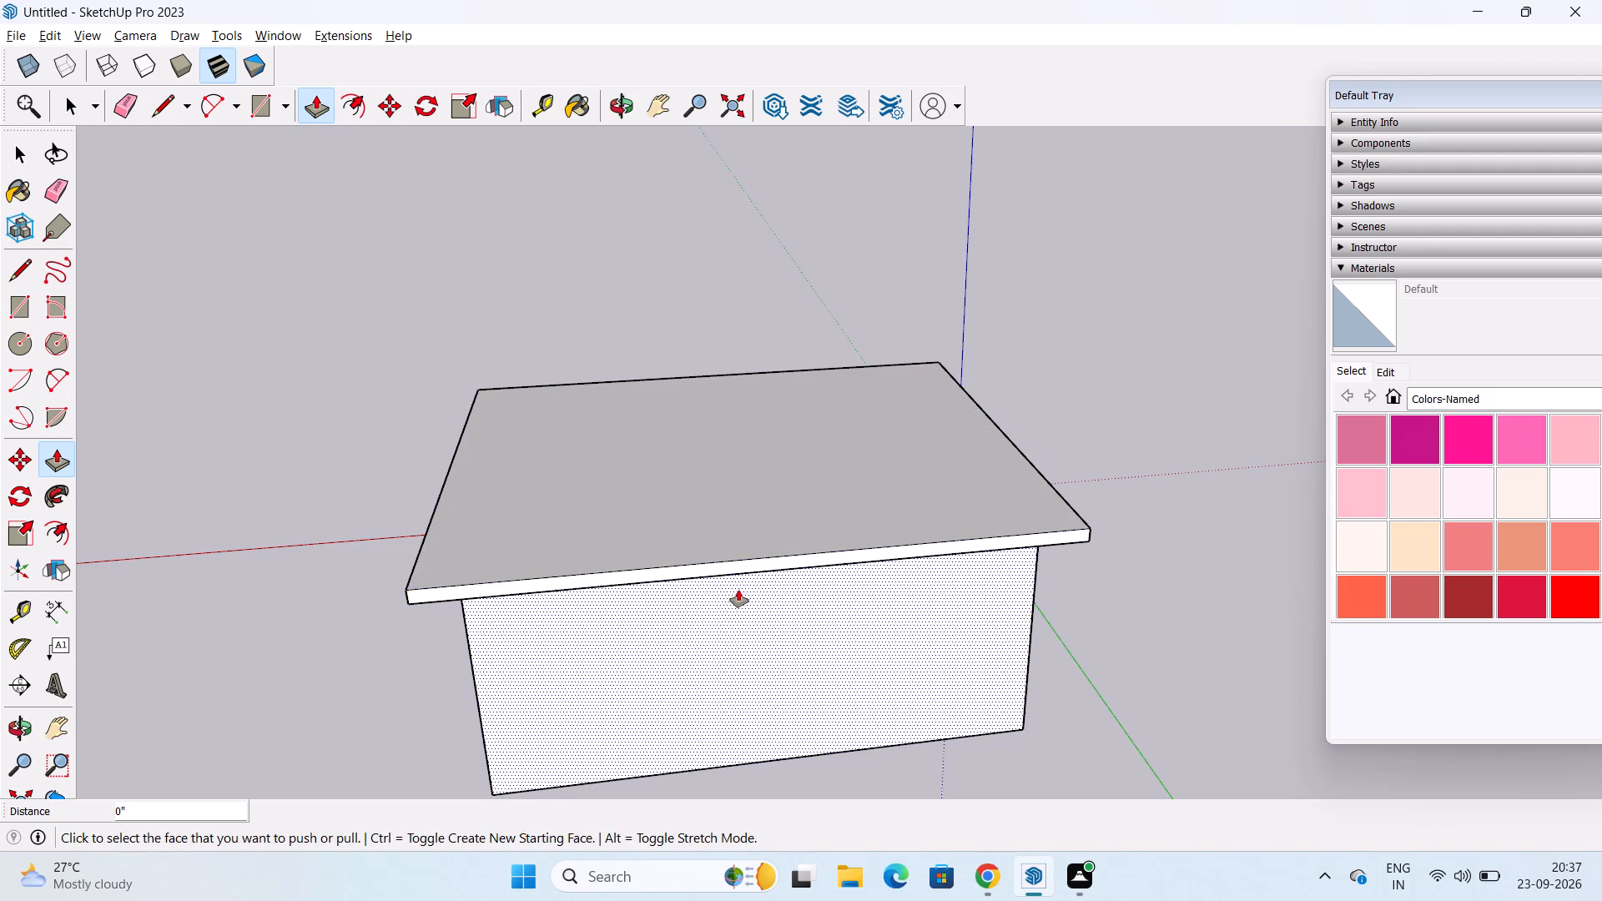
Examine the roof overhang from below and around all sides of the house.
{"action": "middle_click_drag", "start_coordinate": [740, 589], "coordinate": [689, 303]}
{"action": "middle_click_drag", "start_coordinate": [733, 423], "coordinate": [757, 309]}
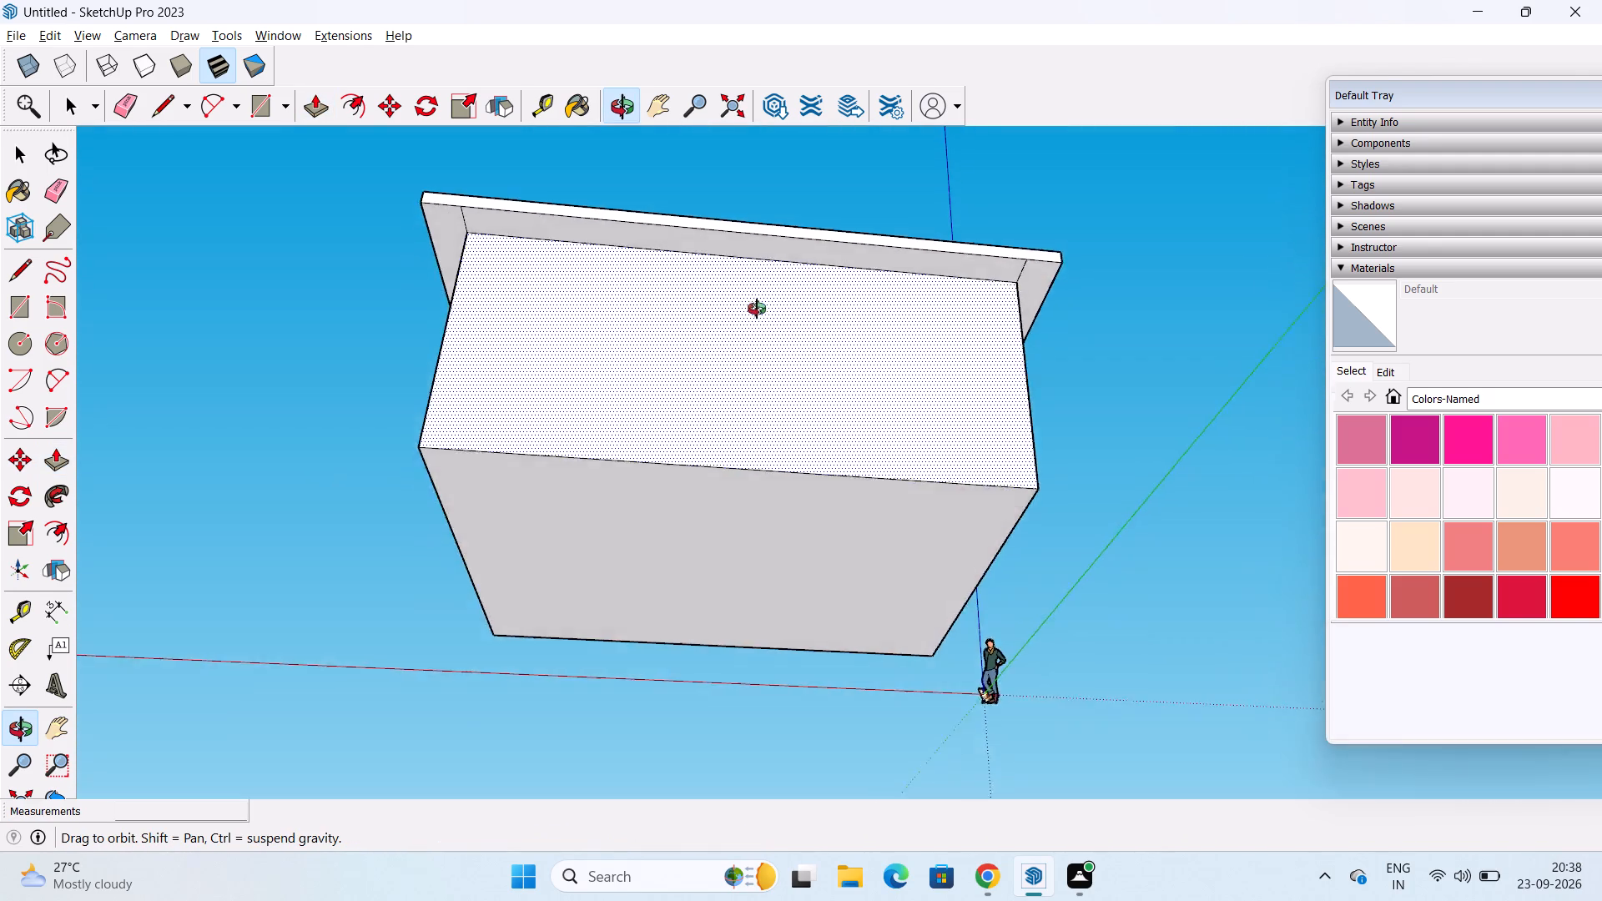
{"action": "middle_click_drag", "start_coordinate": [757, 309], "coordinate": [285, 175]}
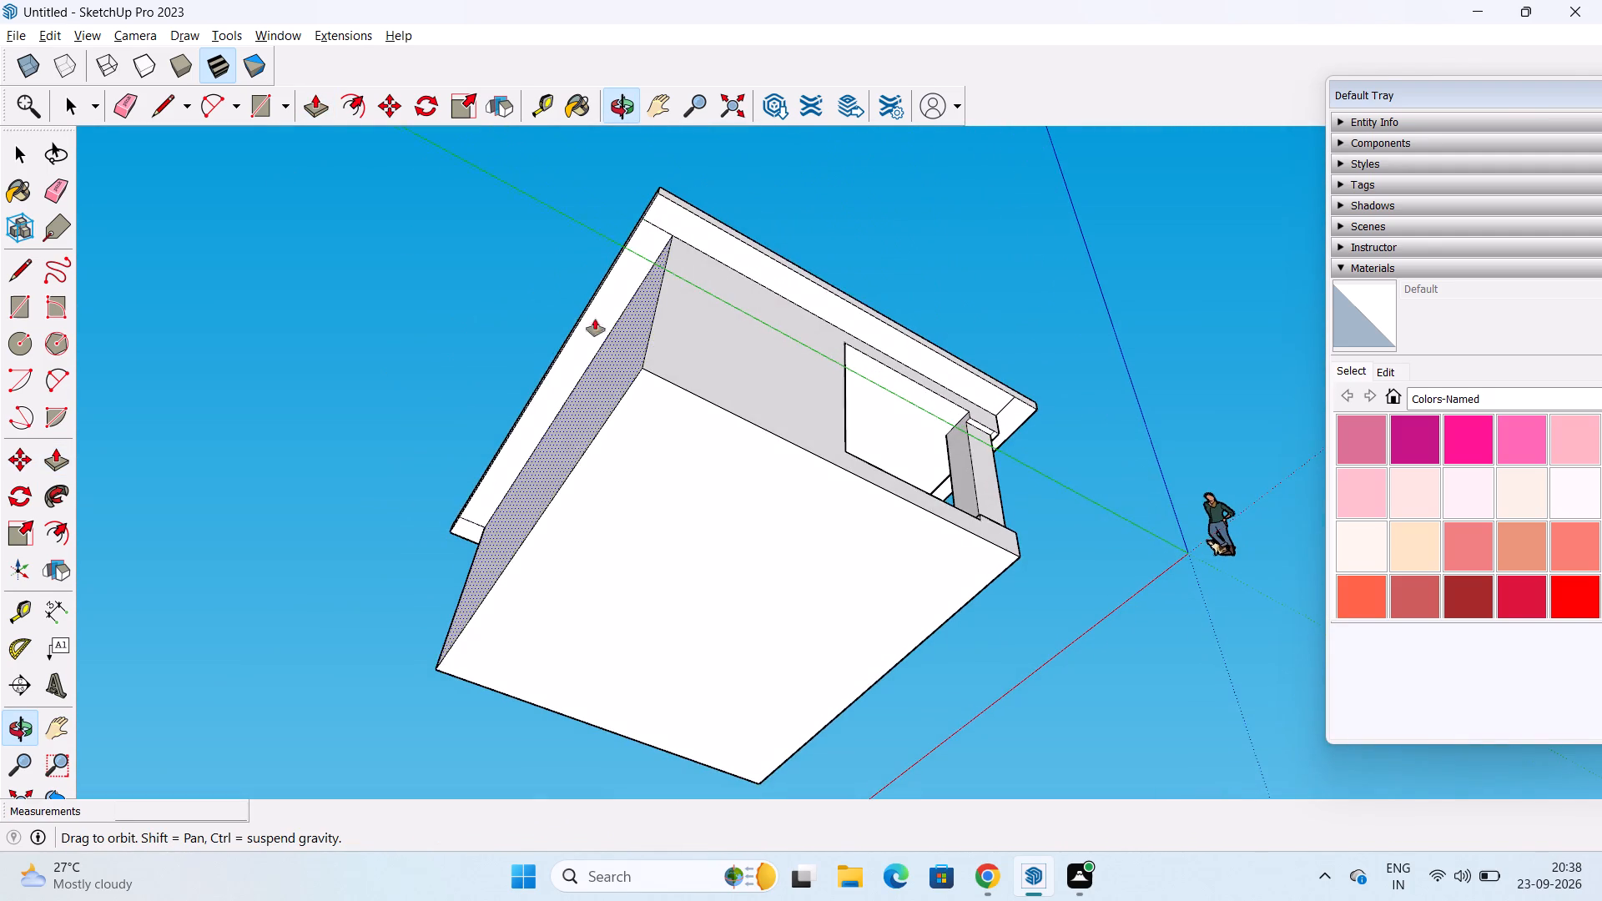
{"action": "middle_click_drag", "start_coordinate": [714, 355], "coordinate": [446, 281]}
{"action": "middle_click_drag", "start_coordinate": [745, 452], "coordinate": [429, 397]}
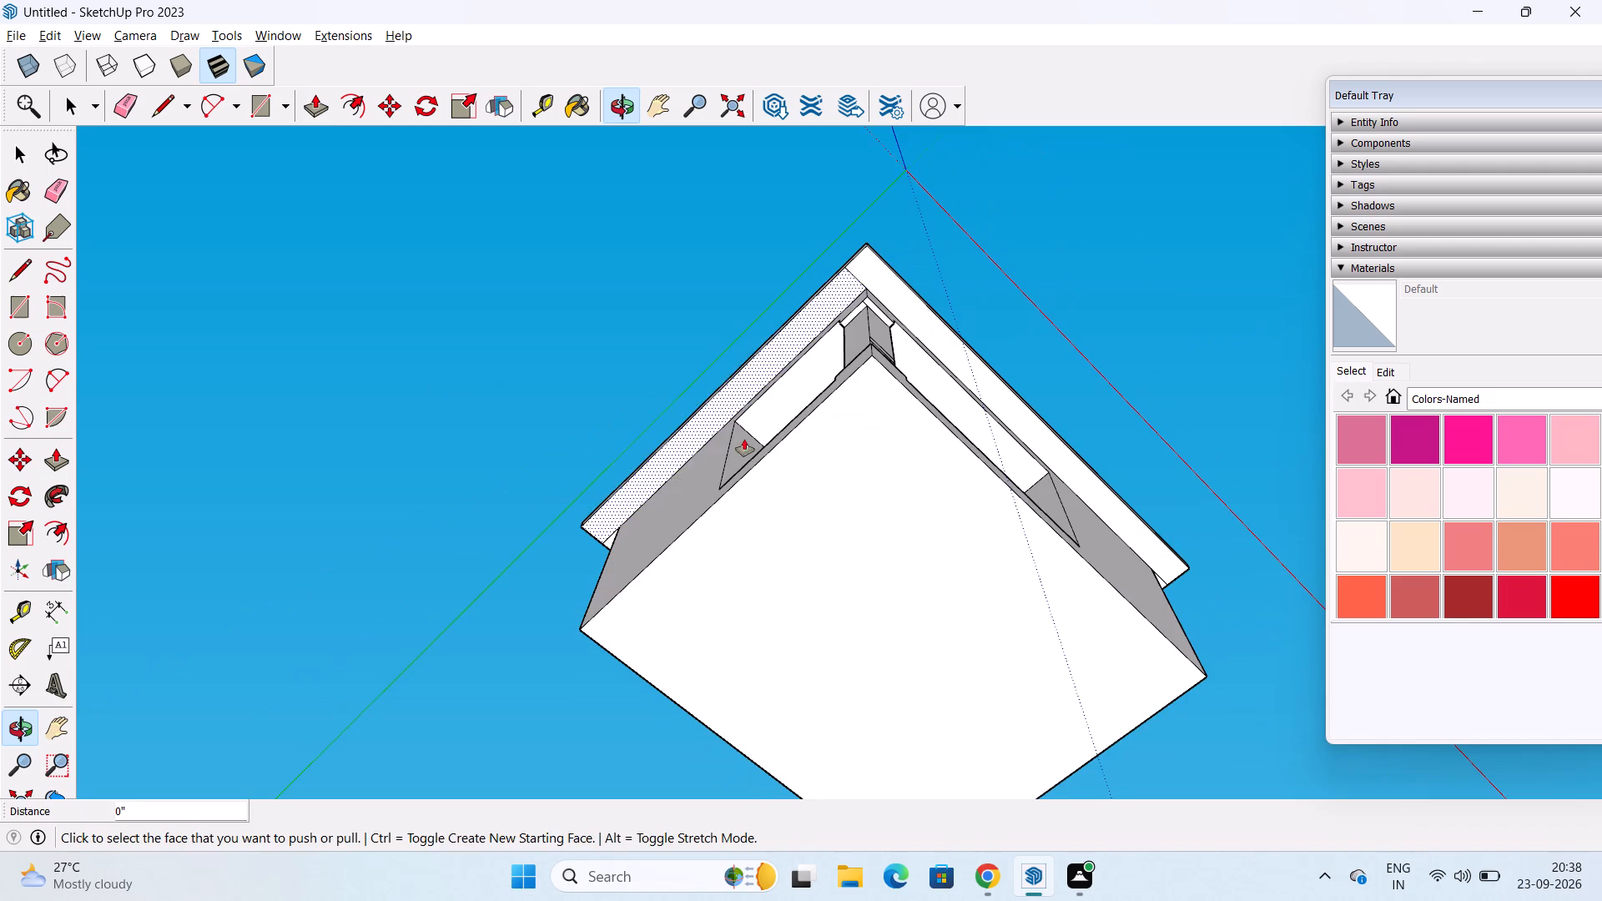
{"action": "middle_click_drag", "start_coordinate": [797, 445], "coordinate": [507, 464]}
{"action": "middle_click_drag", "start_coordinate": [960, 511], "coordinate": [806, 537]}
{"action": "key", "text": "space"}
{"action": "scroll", "coordinate": [966, 401], "scroll_direction": "down", "scroll_amount": 2}
{"action": "middle_click_drag", "start_coordinate": [966, 399], "coordinate": [1009, 707]}
{"action": "middle_click_drag", "start_coordinate": [1039, 434], "coordinate": [1053, 488]}
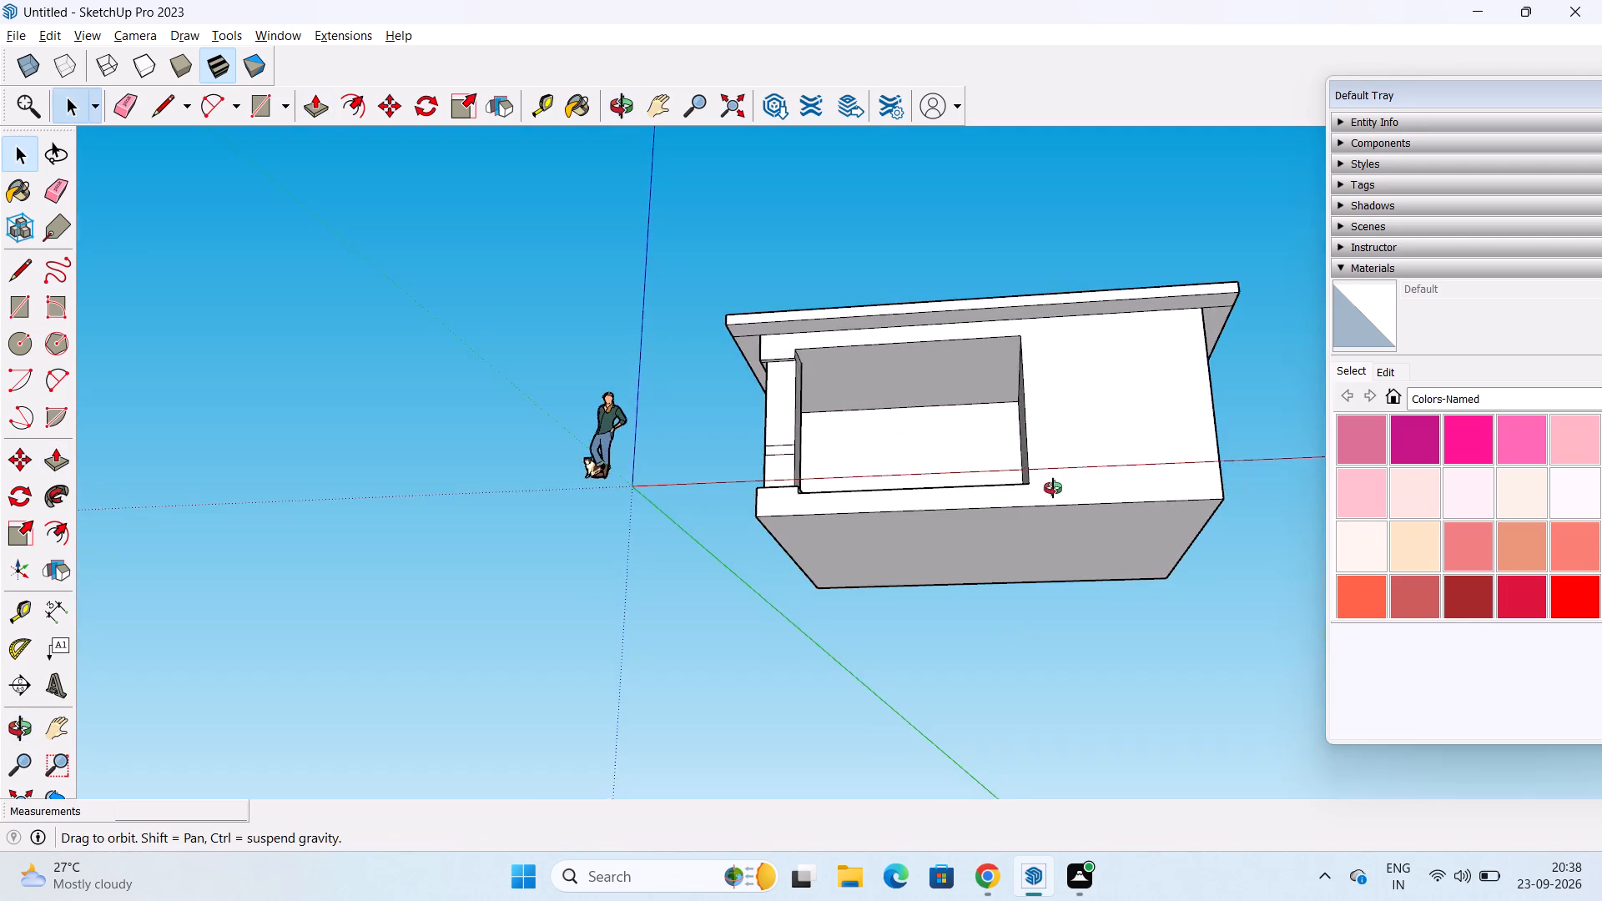
{"action": "middle_click_drag", "start_coordinate": [1053, 488], "coordinate": [1058, 678]}
{"action": "scroll", "coordinate": [1024, 523], "scroll_direction": "up", "scroll_amount": 3}
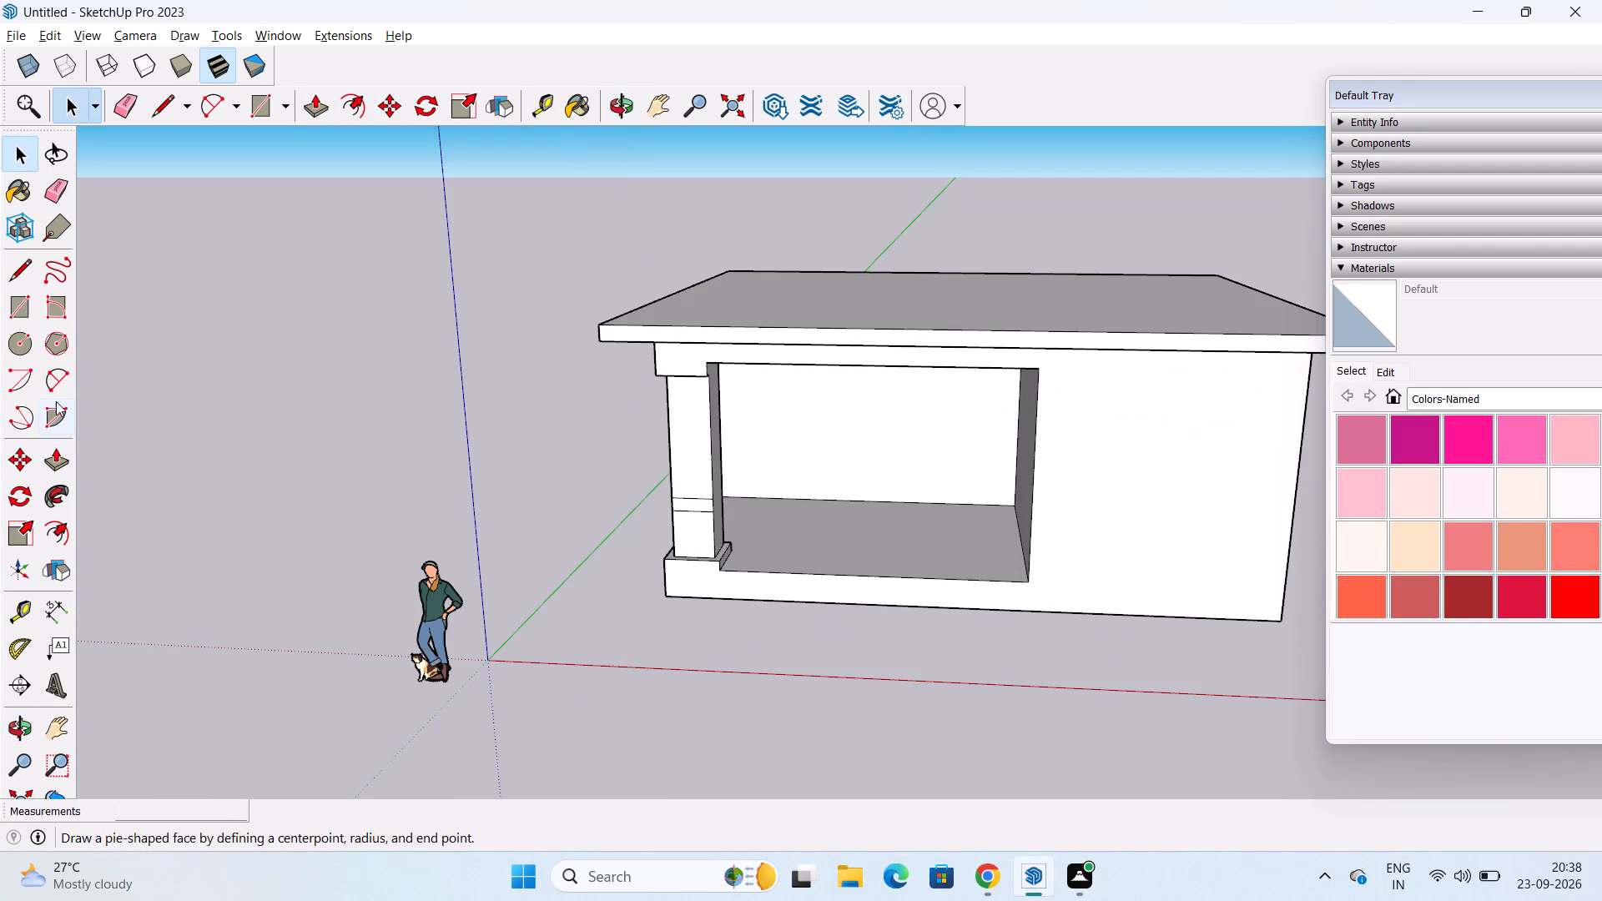
Draw two crossing centre lines on the roof top, joining the midpoints of its opposite edges.
{"action": "left_click_drag", "start_coordinate": [17, 267], "coordinate": [26, 271]}
{"action": "middle_click_drag", "start_coordinate": [411, 330], "coordinate": [427, 505]}
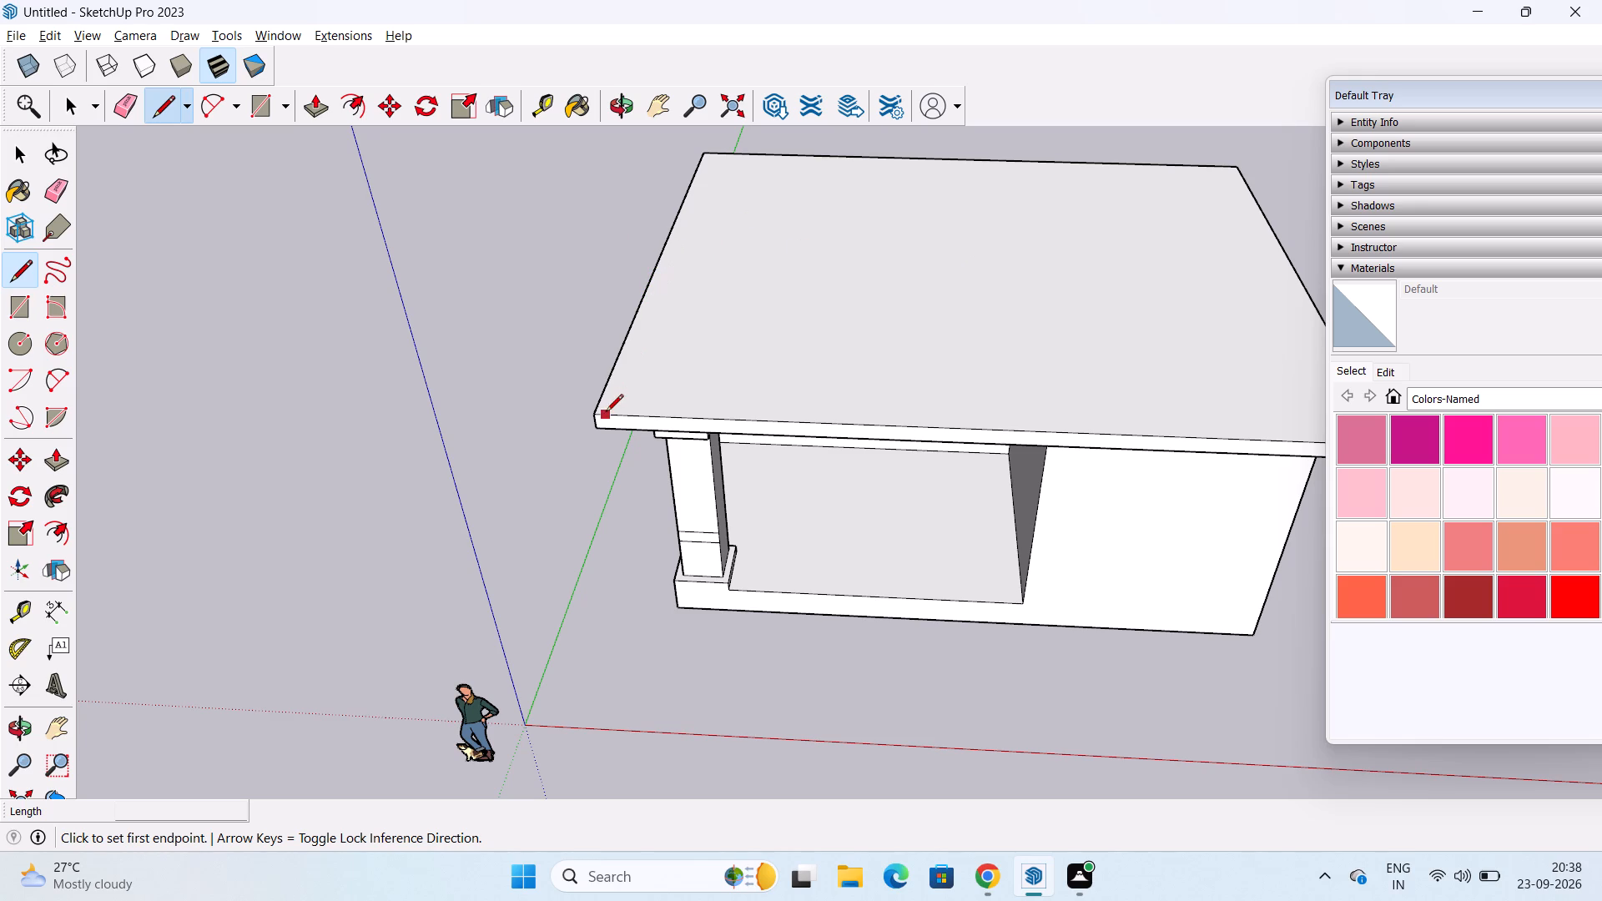
{"action": "left_click_drag", "start_coordinate": [657, 264], "coordinate": [697, 258]}
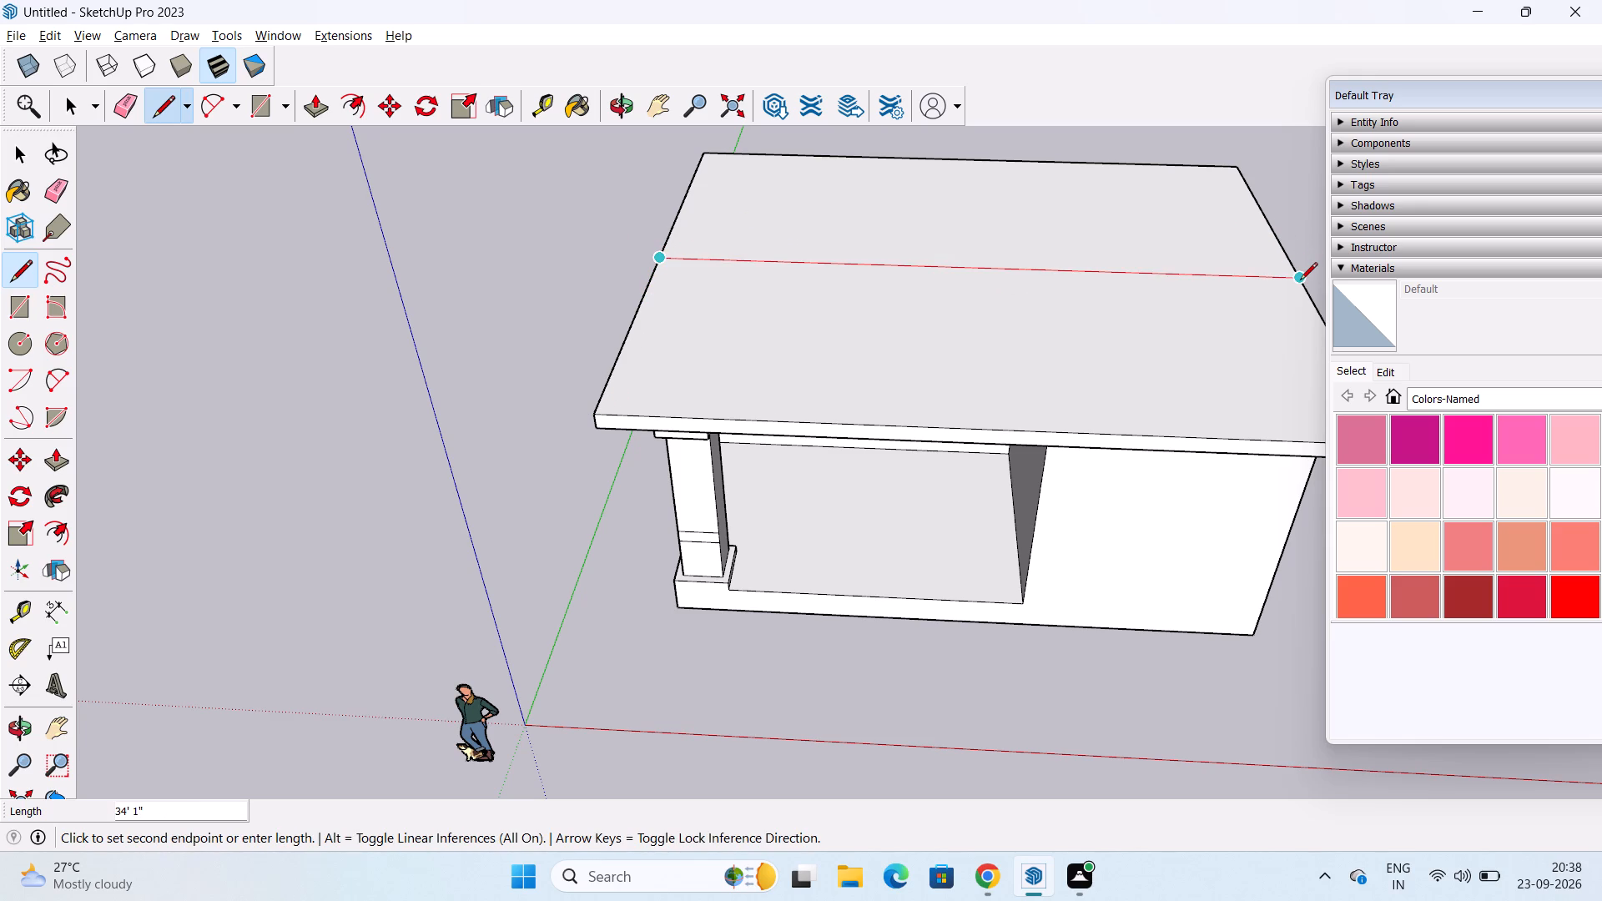
{"action": "left_click", "coordinate": [1300, 281]}
{"action": "left_click", "coordinate": [969, 163]}
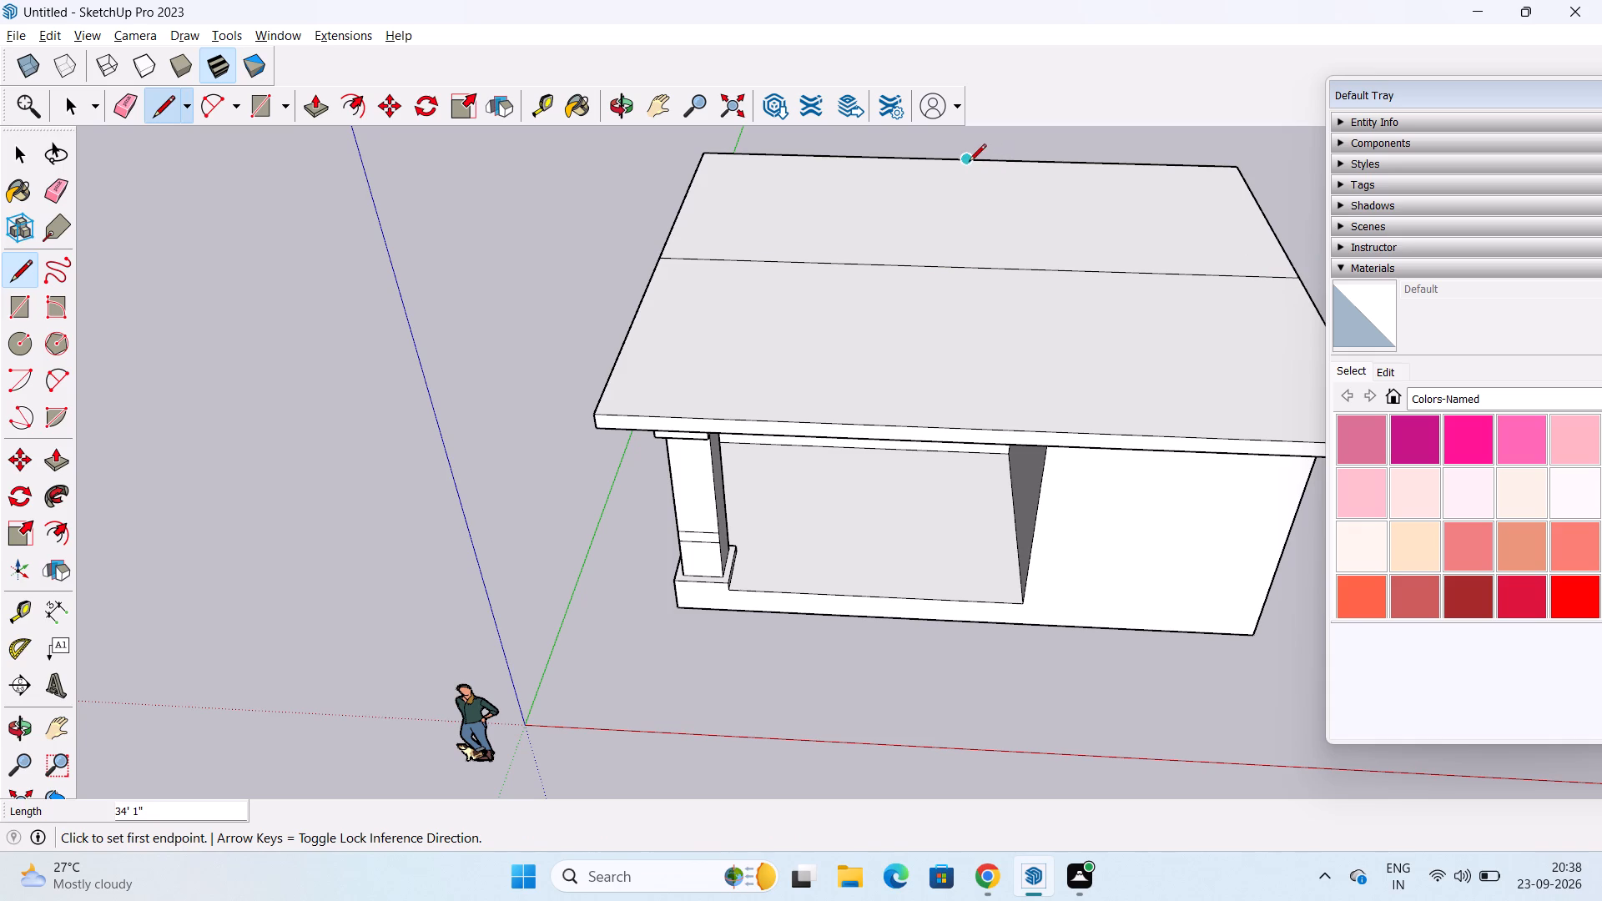
{"action": "left_click", "coordinate": [984, 428]}
Draw a 6' vertical line upward from the intersection of the roof top's centre lines.
{"action": "left_click", "coordinate": [975, 270]}
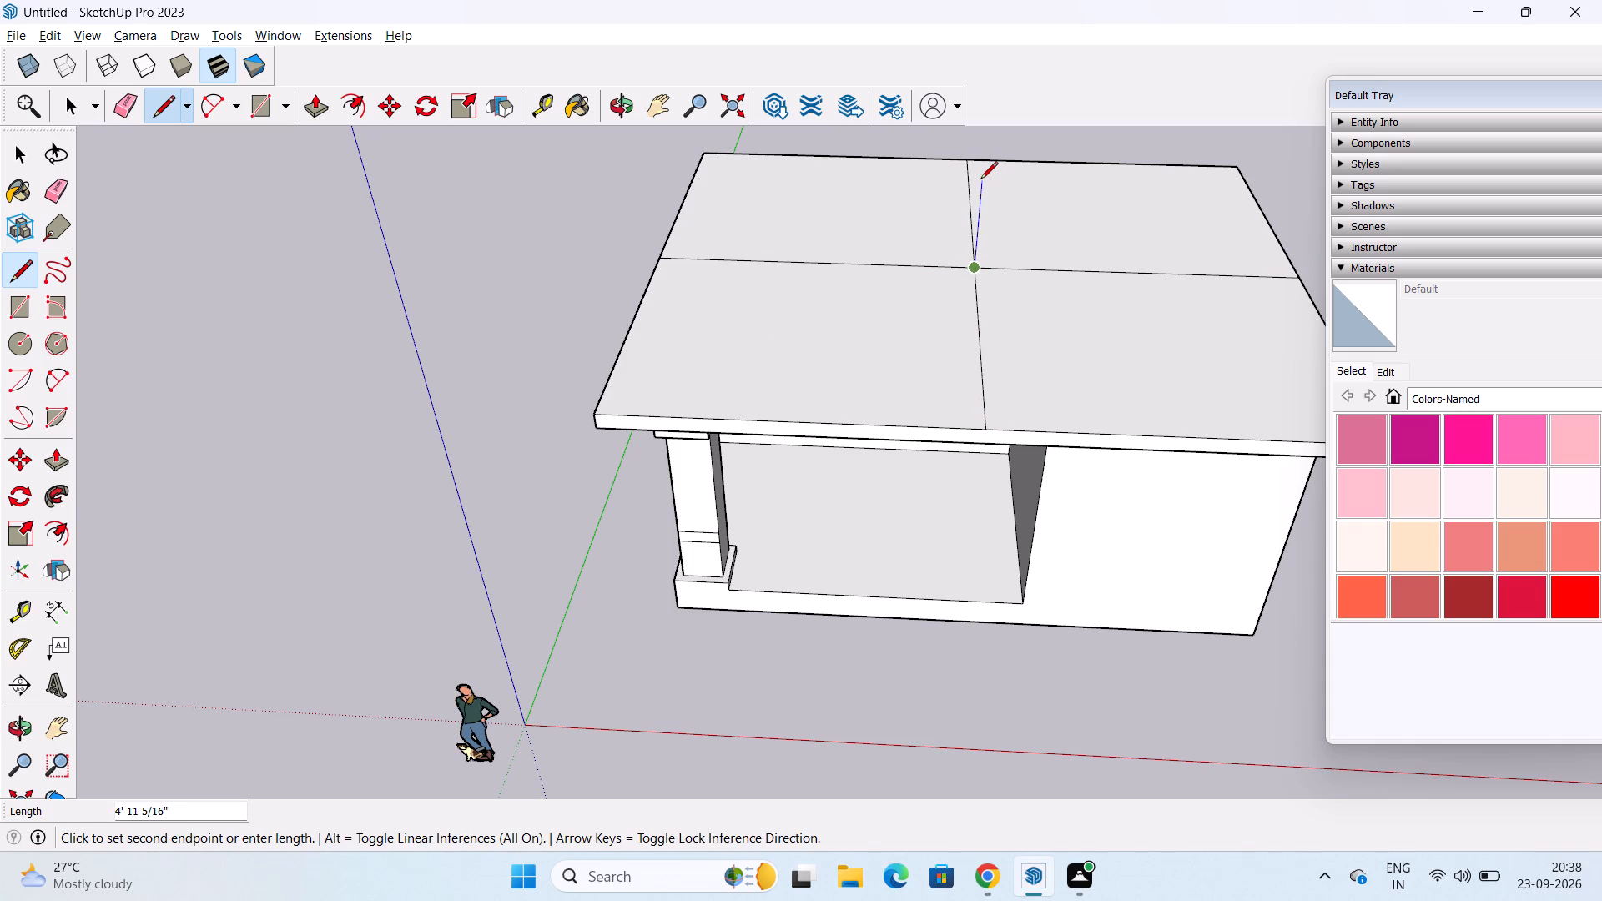
{"action": "middle_click_drag", "start_coordinate": [980, 180], "coordinate": [896, 340], "text": "shift"}
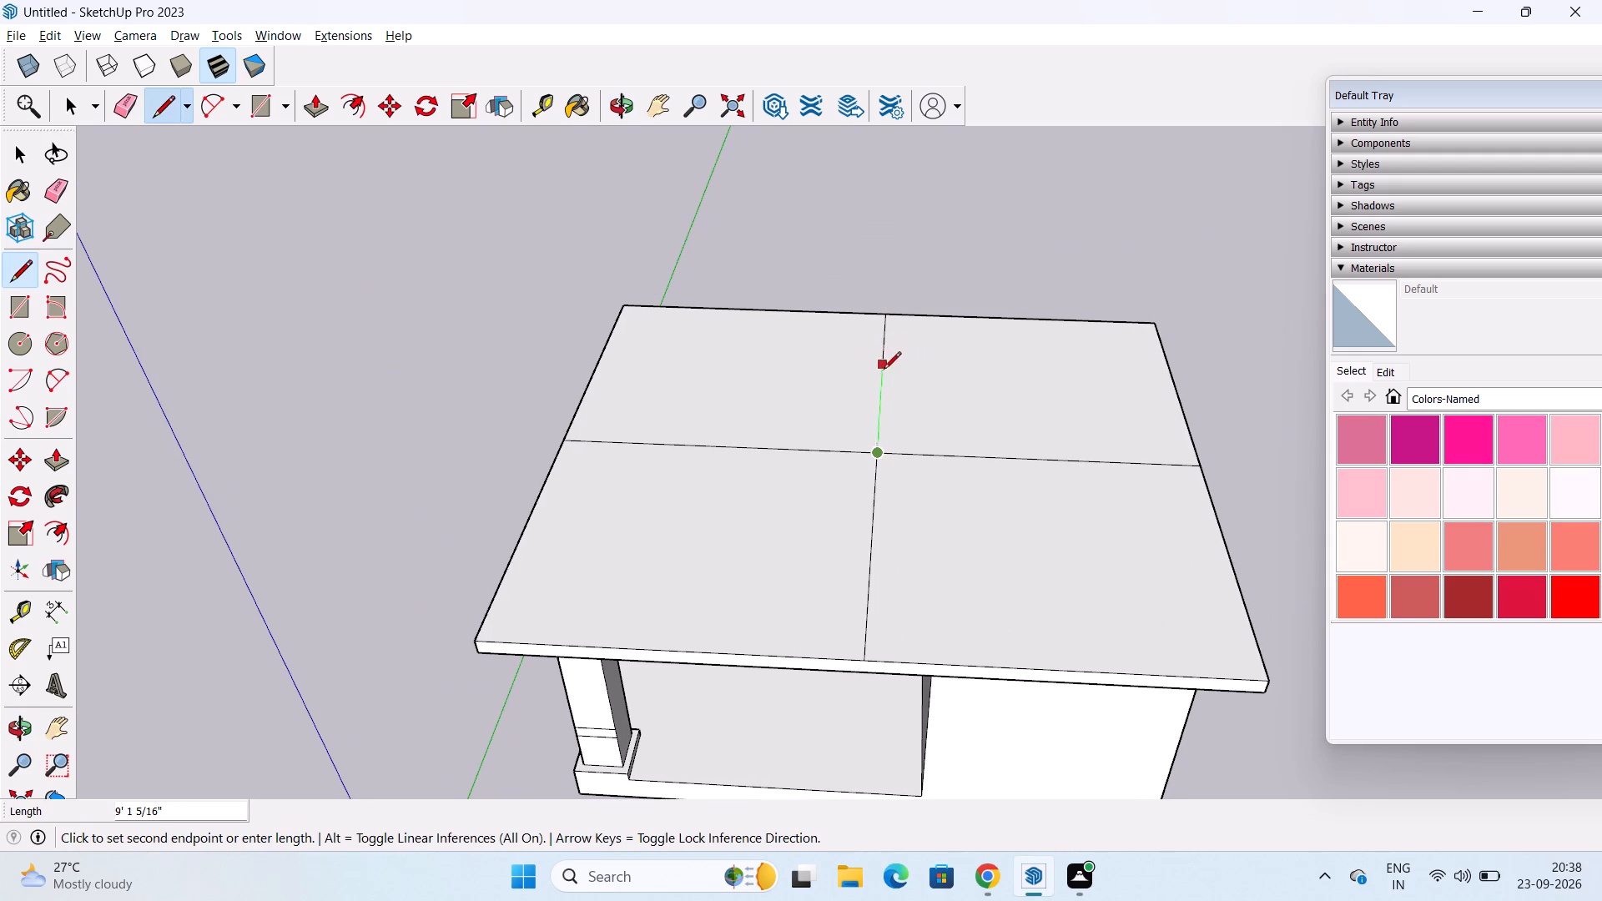
{"action": "middle_click_drag", "start_coordinate": [877, 374], "coordinate": [920, 209]}
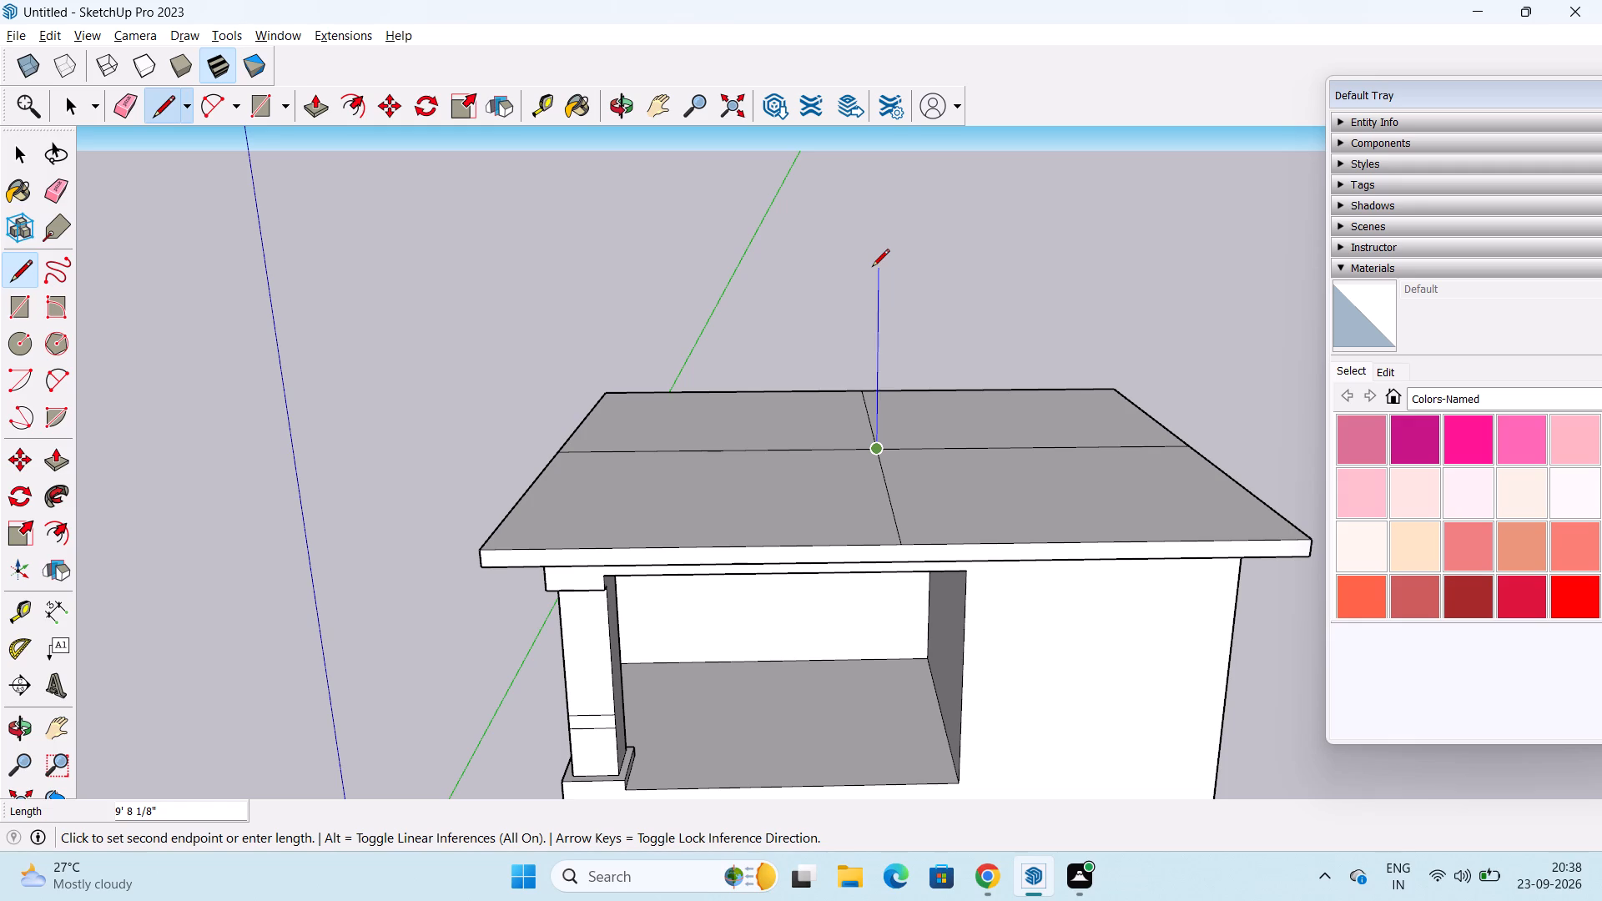
{"action": "type", "text": "6'"}
{"action": "key", "text": "Return"}
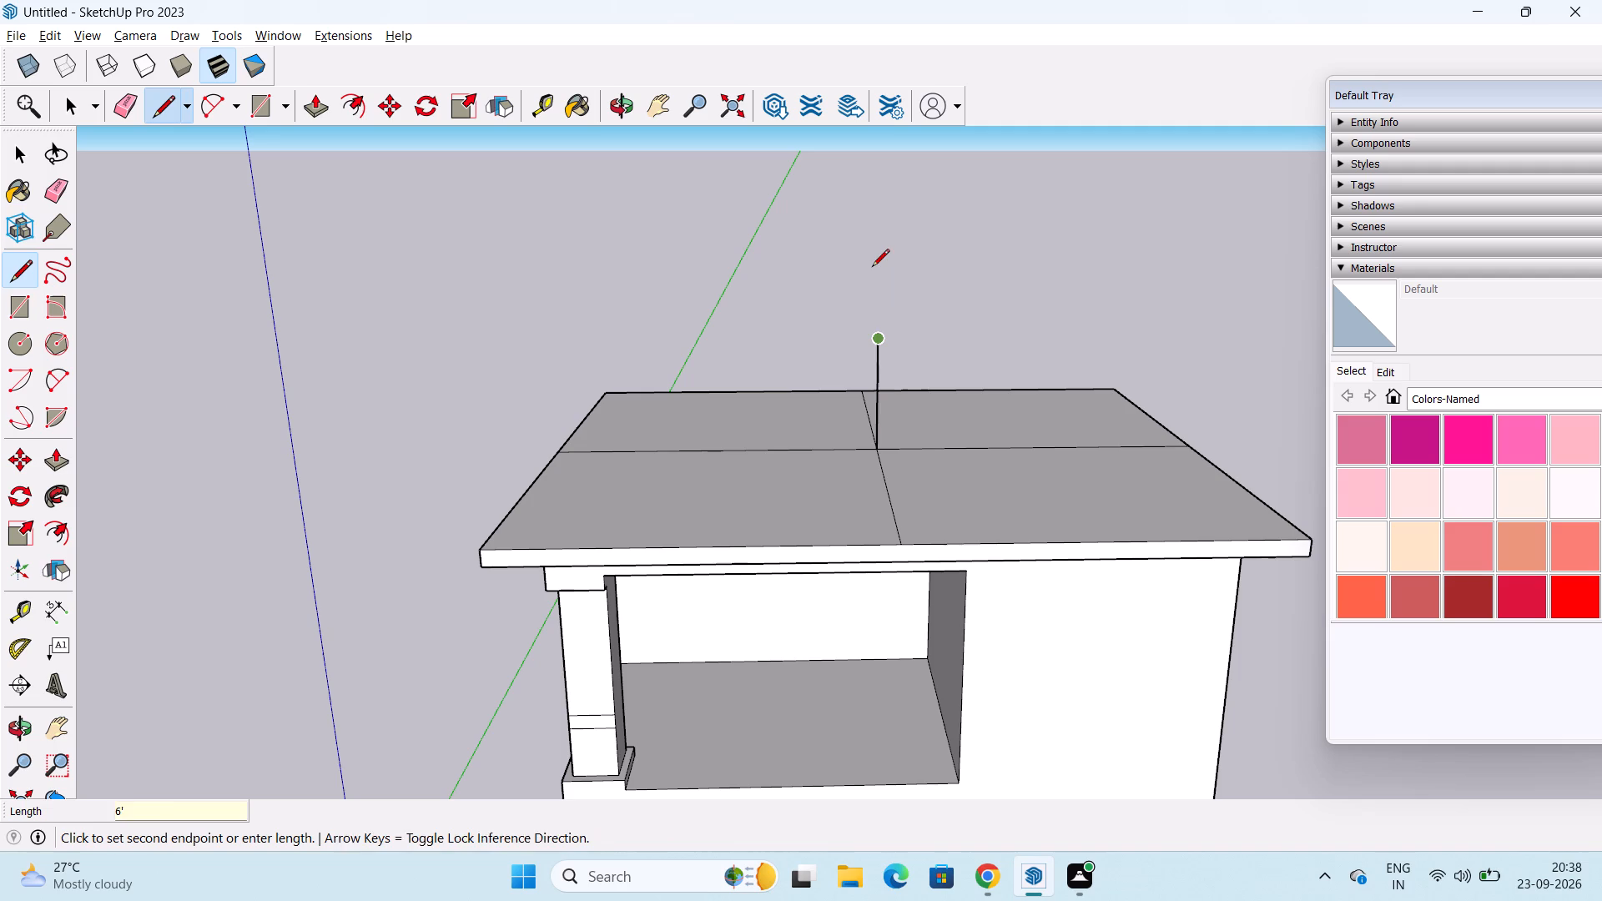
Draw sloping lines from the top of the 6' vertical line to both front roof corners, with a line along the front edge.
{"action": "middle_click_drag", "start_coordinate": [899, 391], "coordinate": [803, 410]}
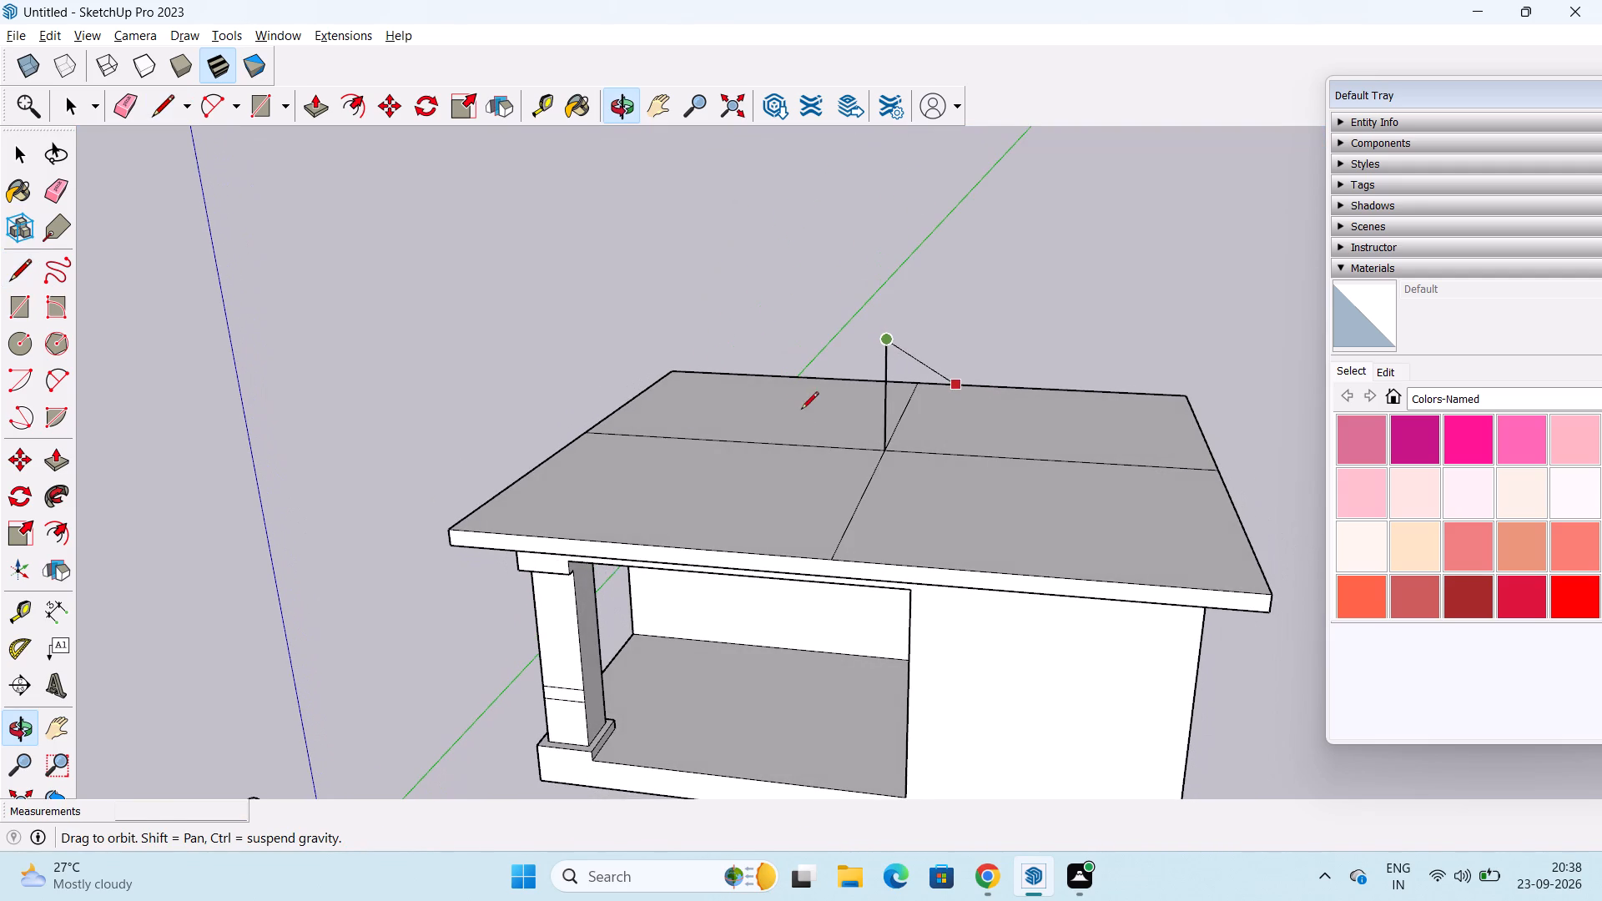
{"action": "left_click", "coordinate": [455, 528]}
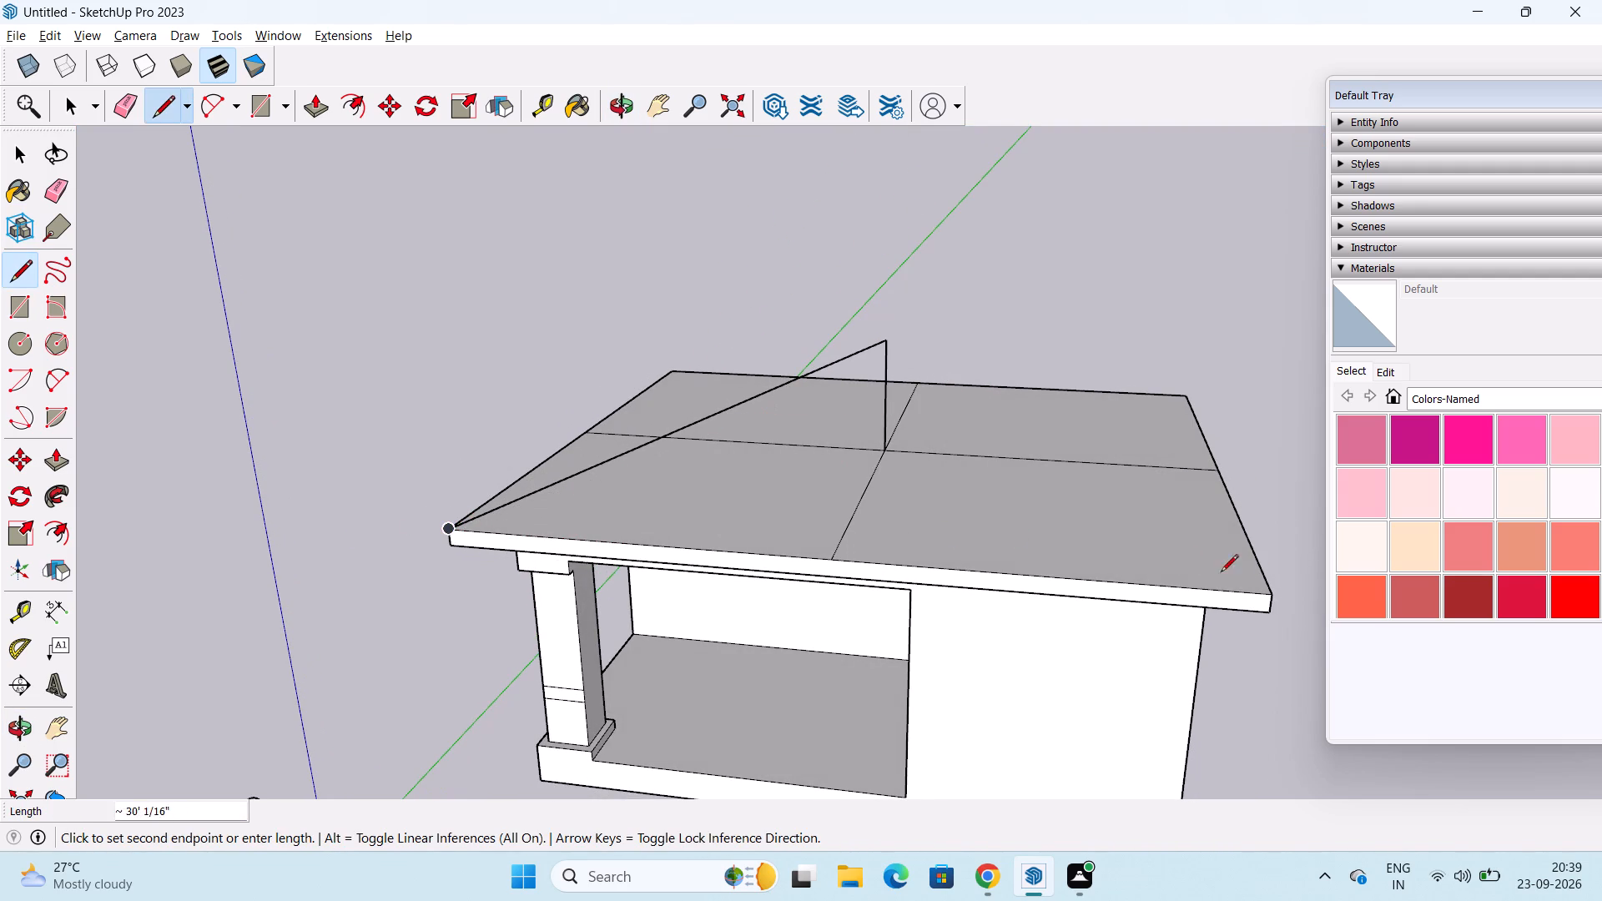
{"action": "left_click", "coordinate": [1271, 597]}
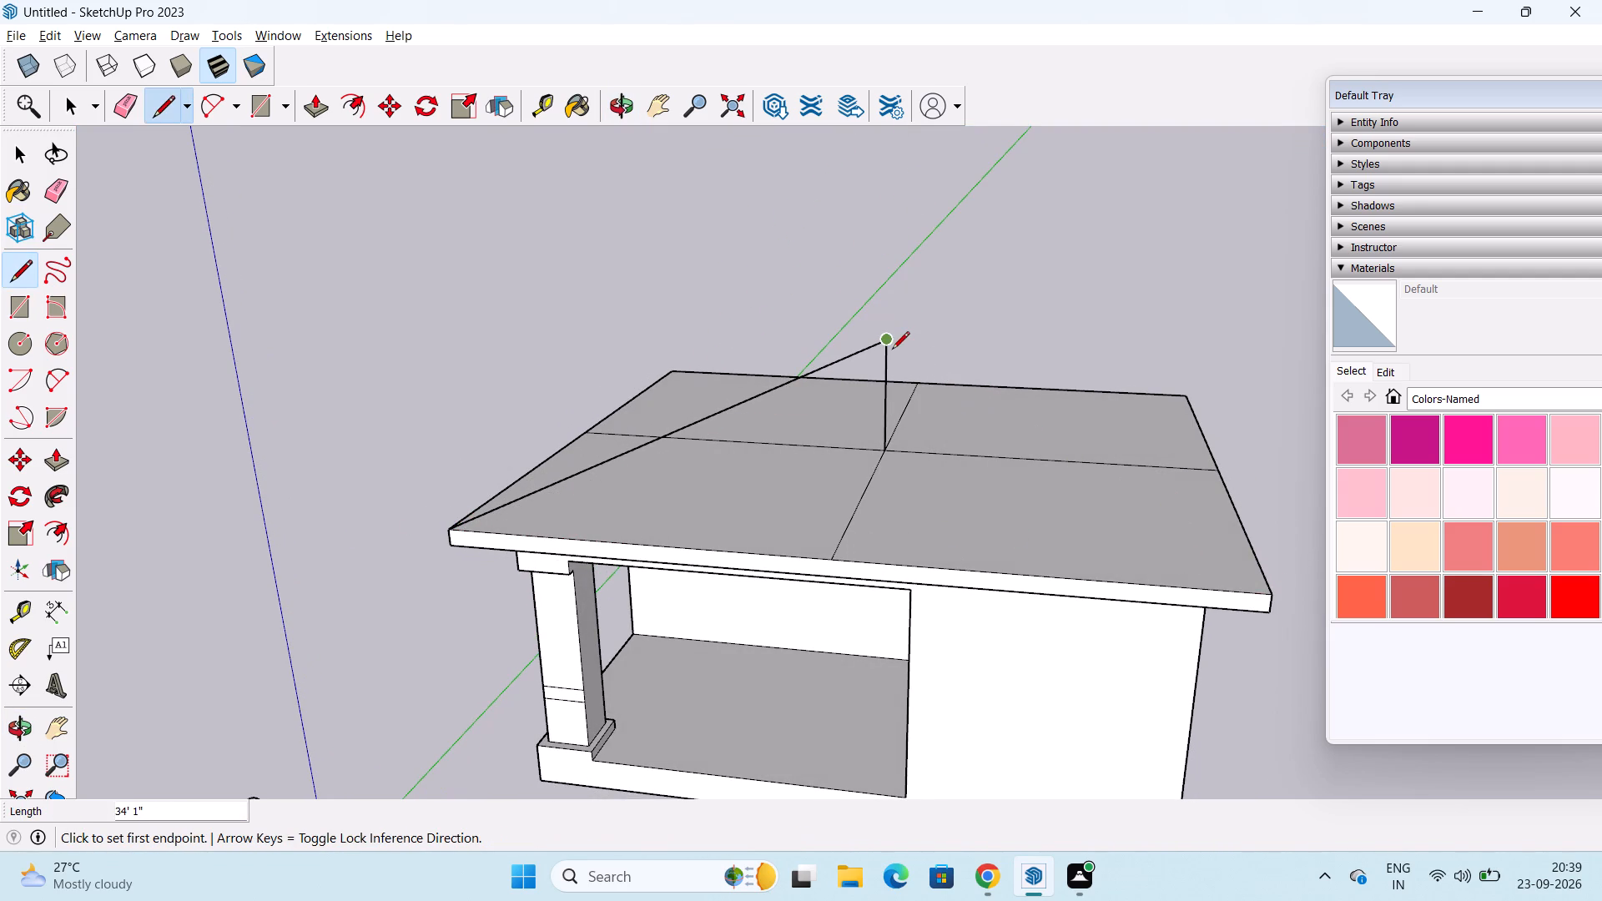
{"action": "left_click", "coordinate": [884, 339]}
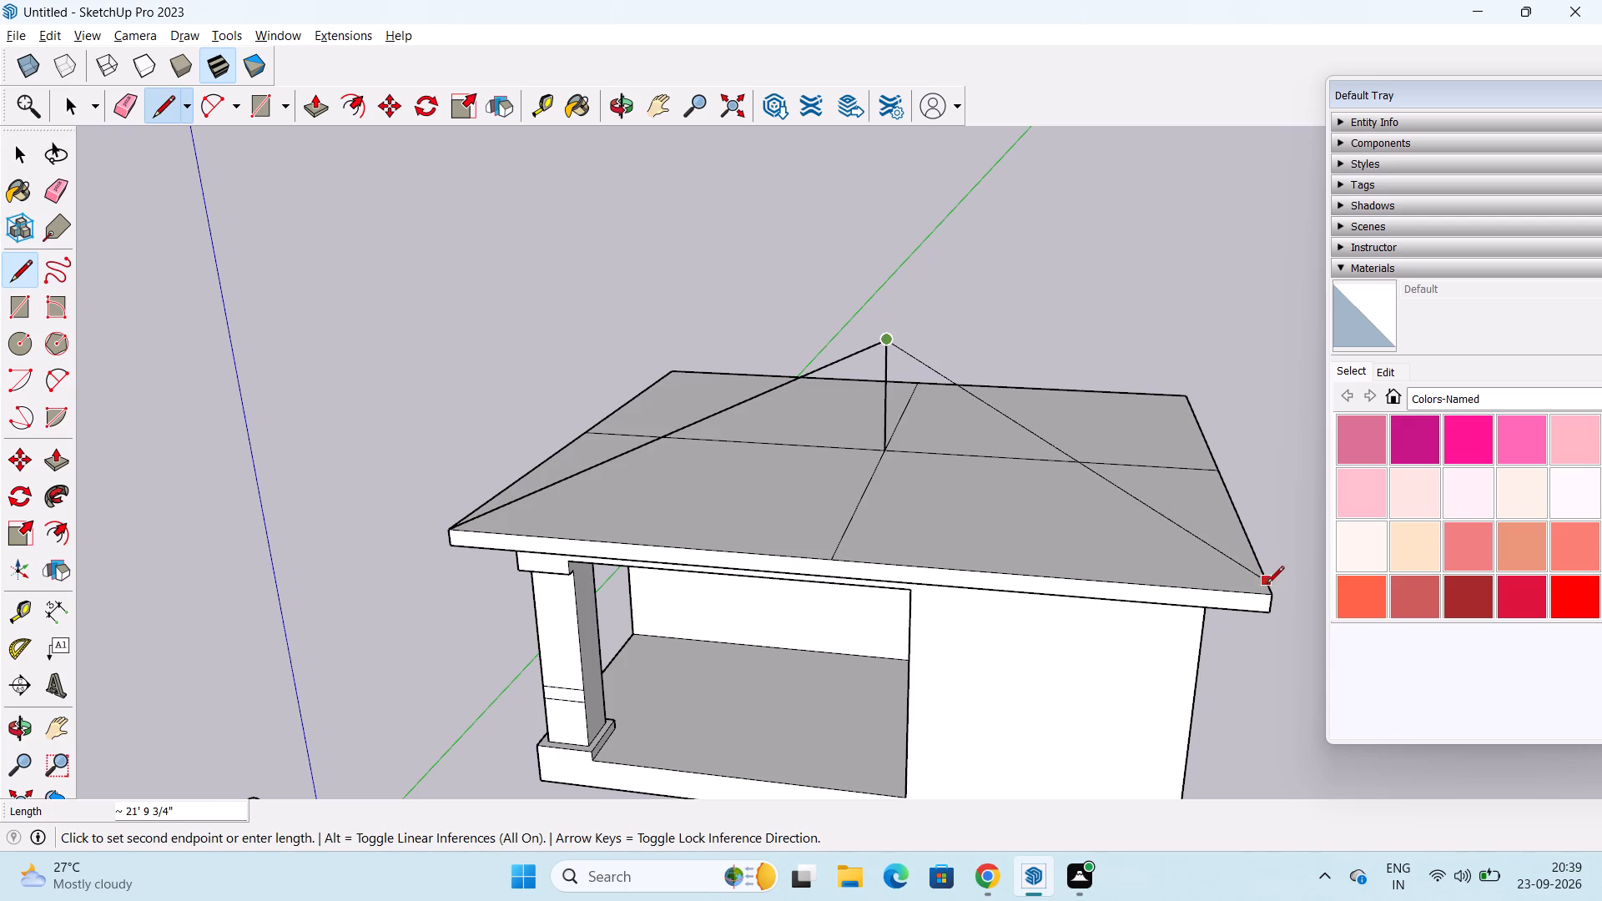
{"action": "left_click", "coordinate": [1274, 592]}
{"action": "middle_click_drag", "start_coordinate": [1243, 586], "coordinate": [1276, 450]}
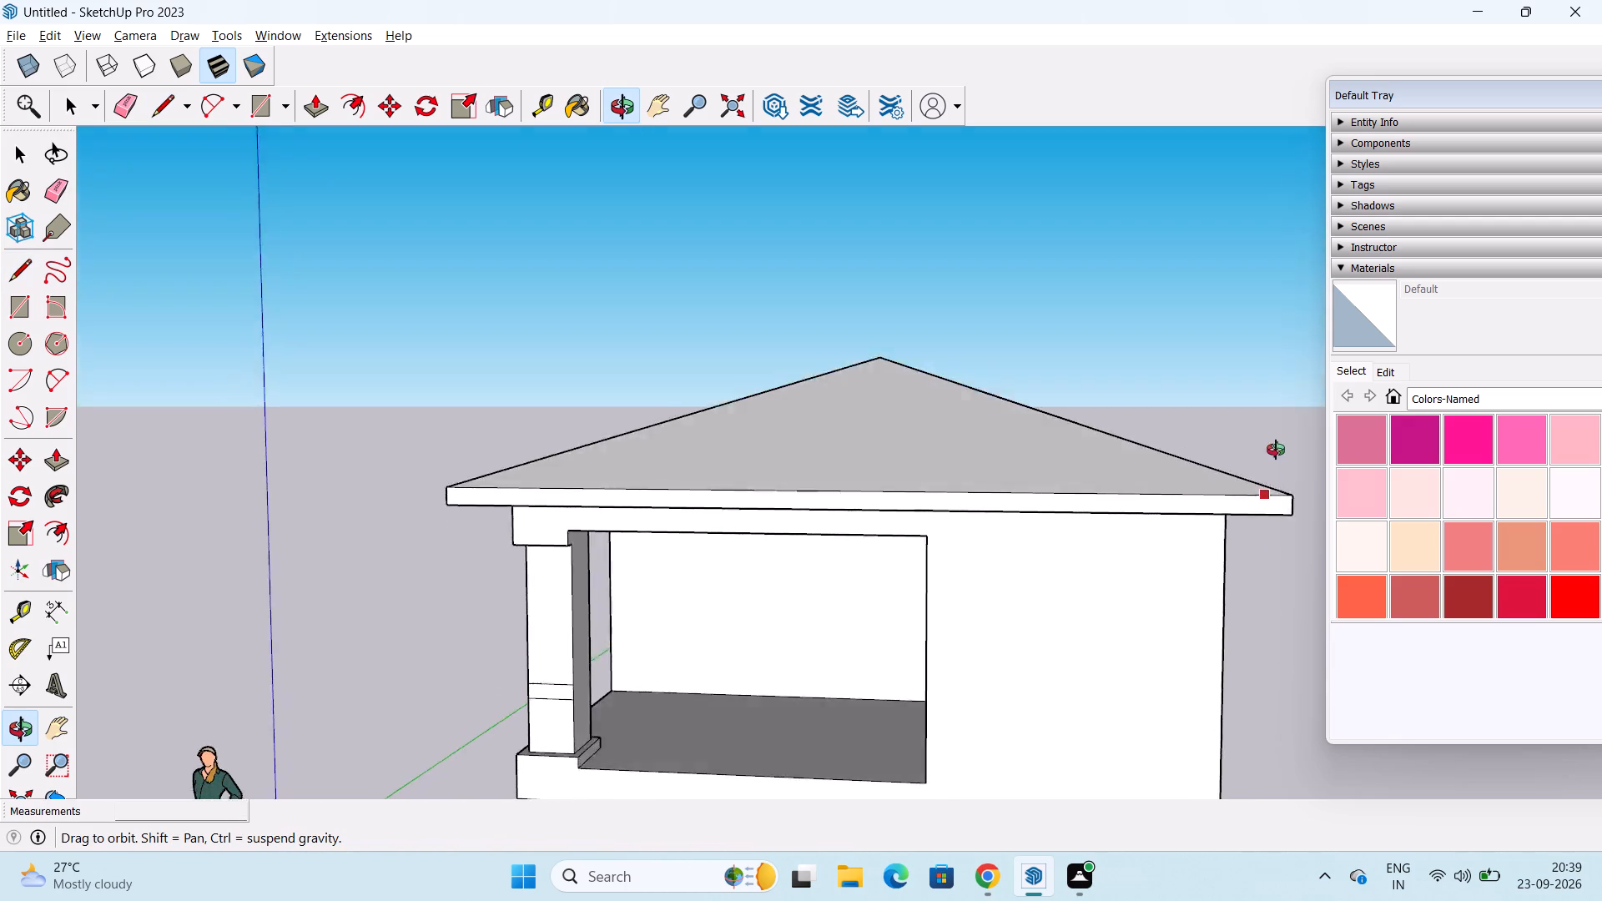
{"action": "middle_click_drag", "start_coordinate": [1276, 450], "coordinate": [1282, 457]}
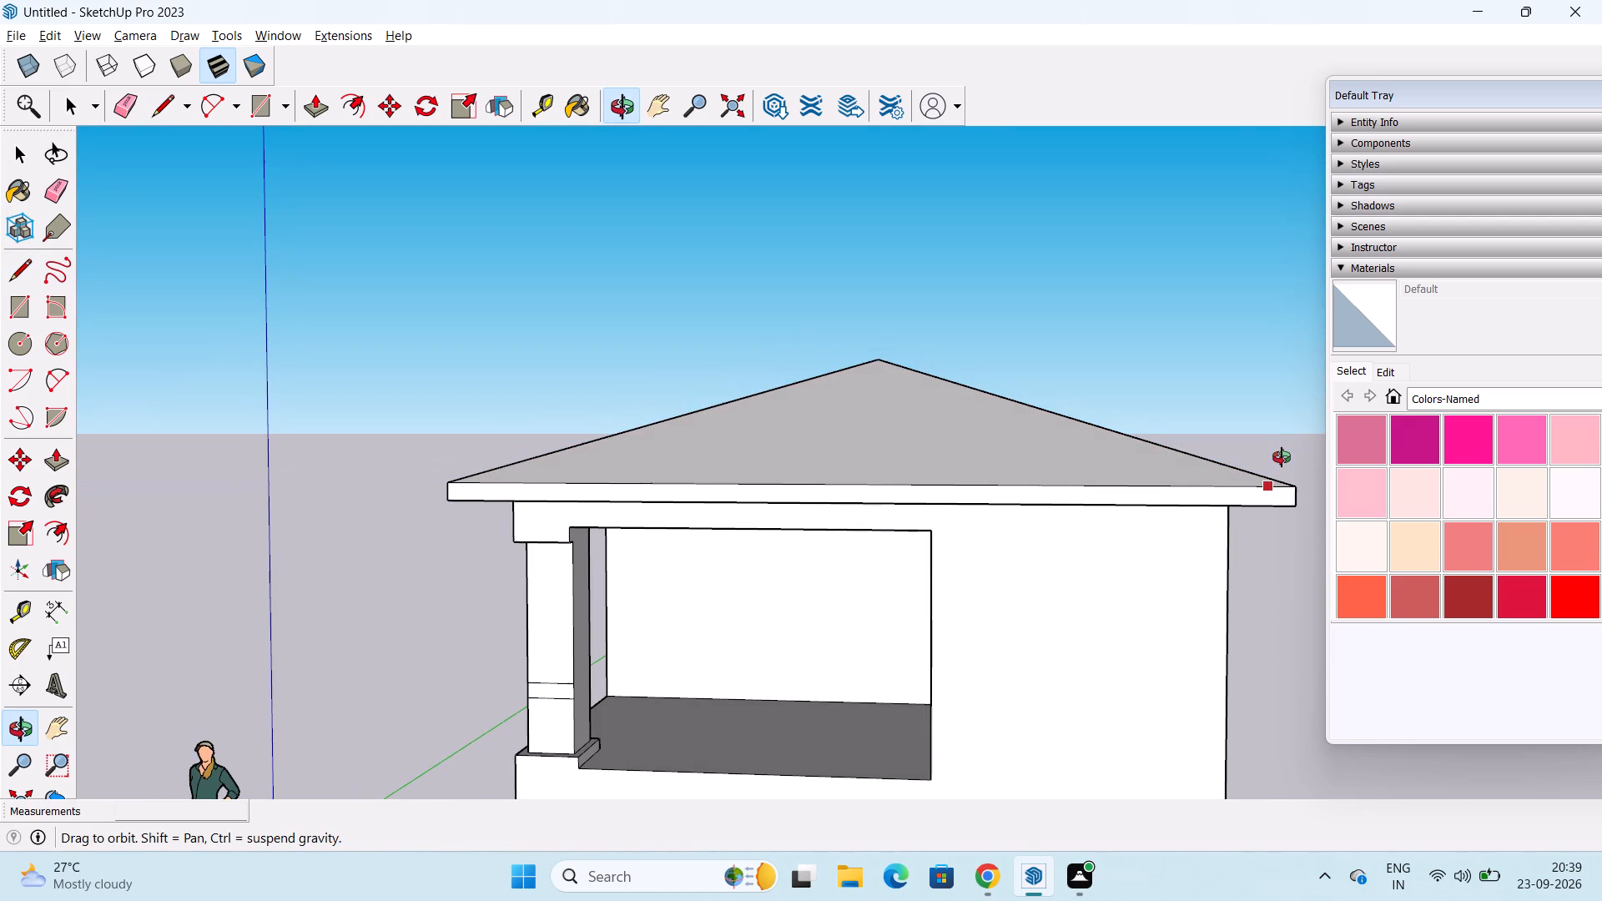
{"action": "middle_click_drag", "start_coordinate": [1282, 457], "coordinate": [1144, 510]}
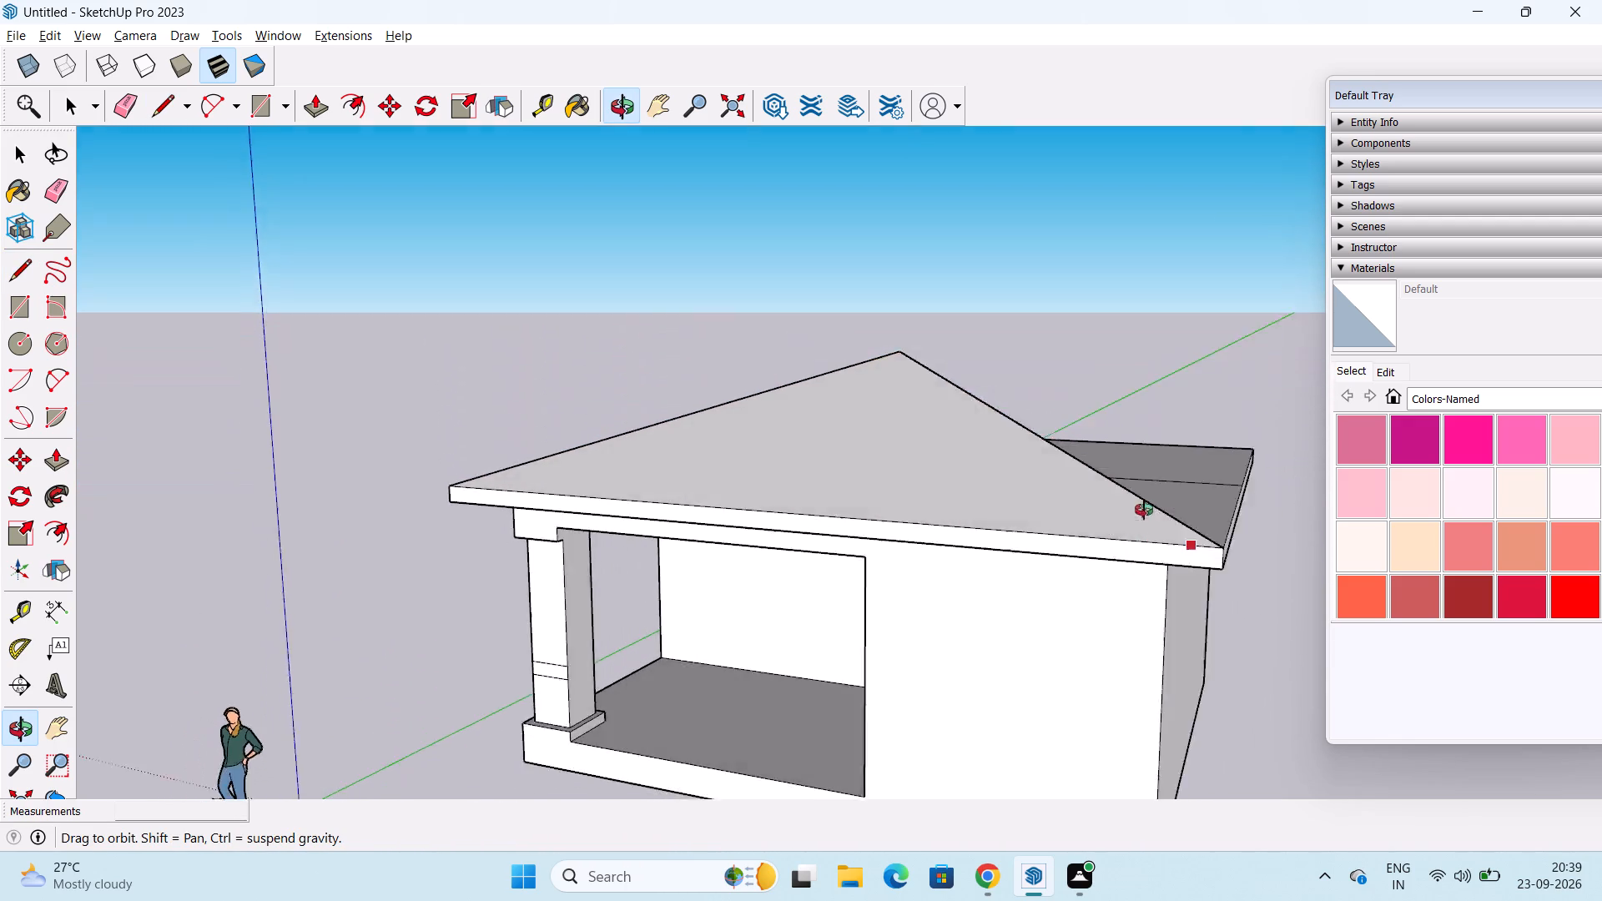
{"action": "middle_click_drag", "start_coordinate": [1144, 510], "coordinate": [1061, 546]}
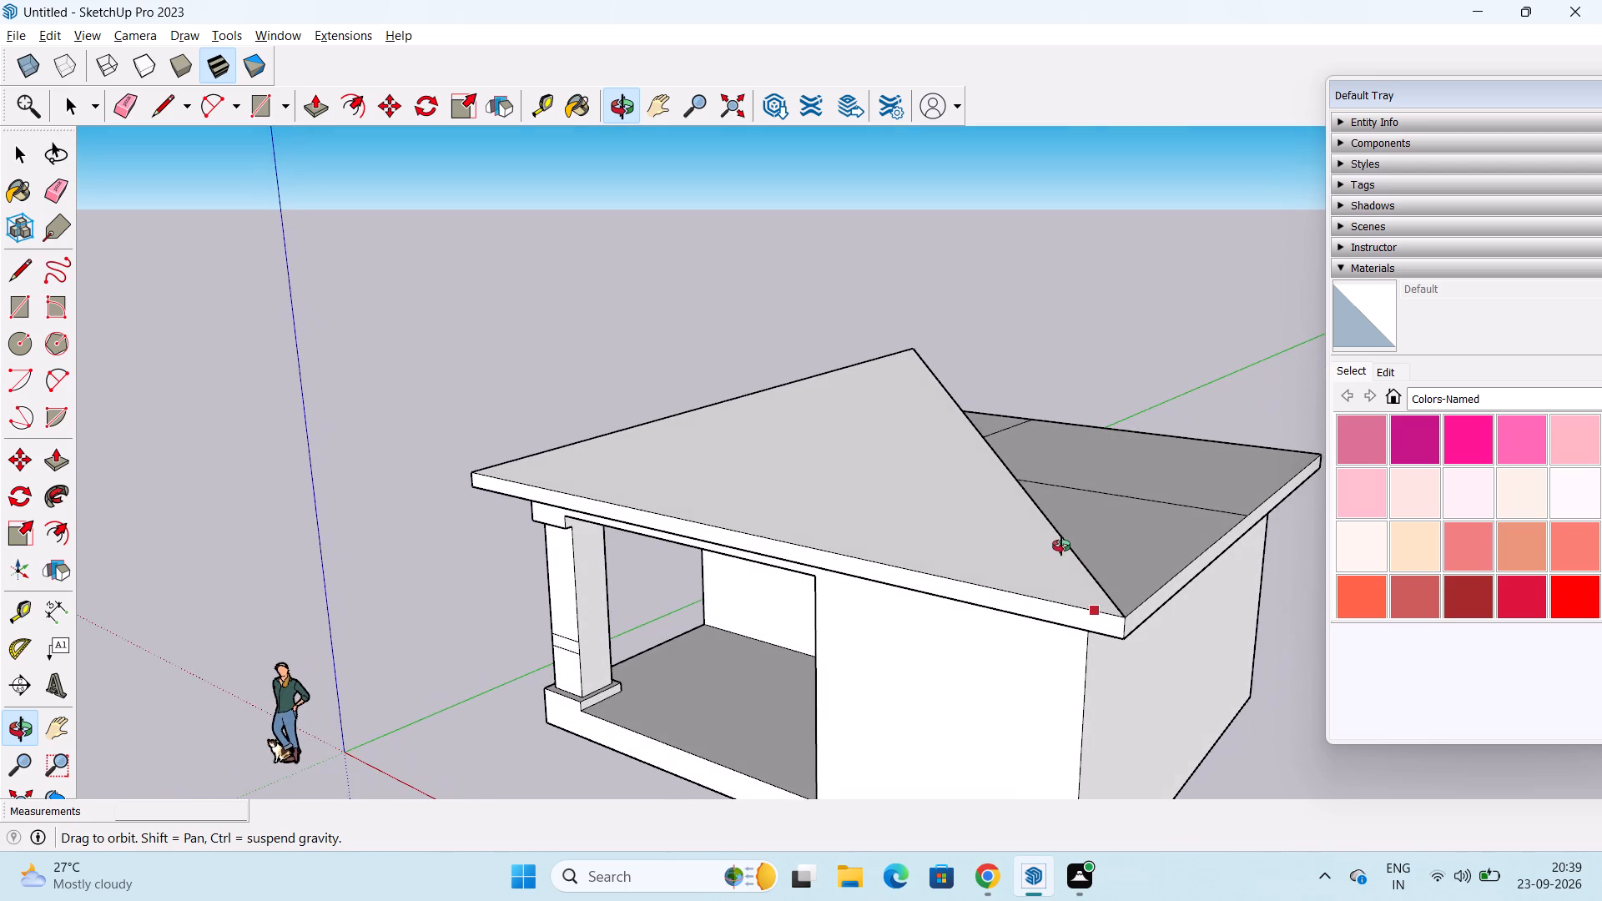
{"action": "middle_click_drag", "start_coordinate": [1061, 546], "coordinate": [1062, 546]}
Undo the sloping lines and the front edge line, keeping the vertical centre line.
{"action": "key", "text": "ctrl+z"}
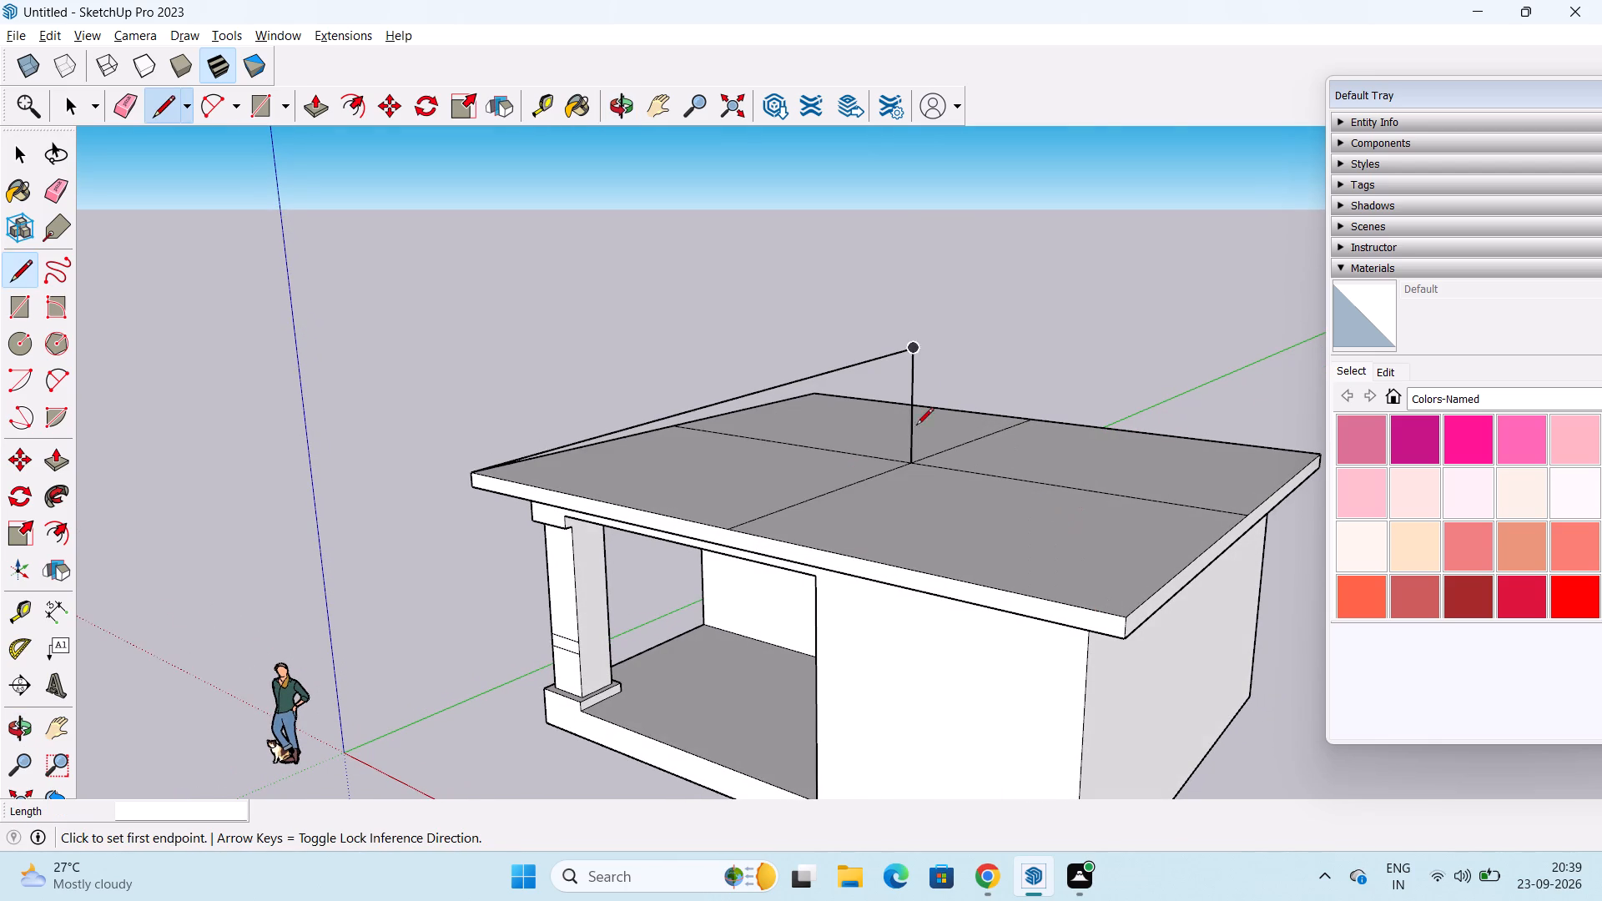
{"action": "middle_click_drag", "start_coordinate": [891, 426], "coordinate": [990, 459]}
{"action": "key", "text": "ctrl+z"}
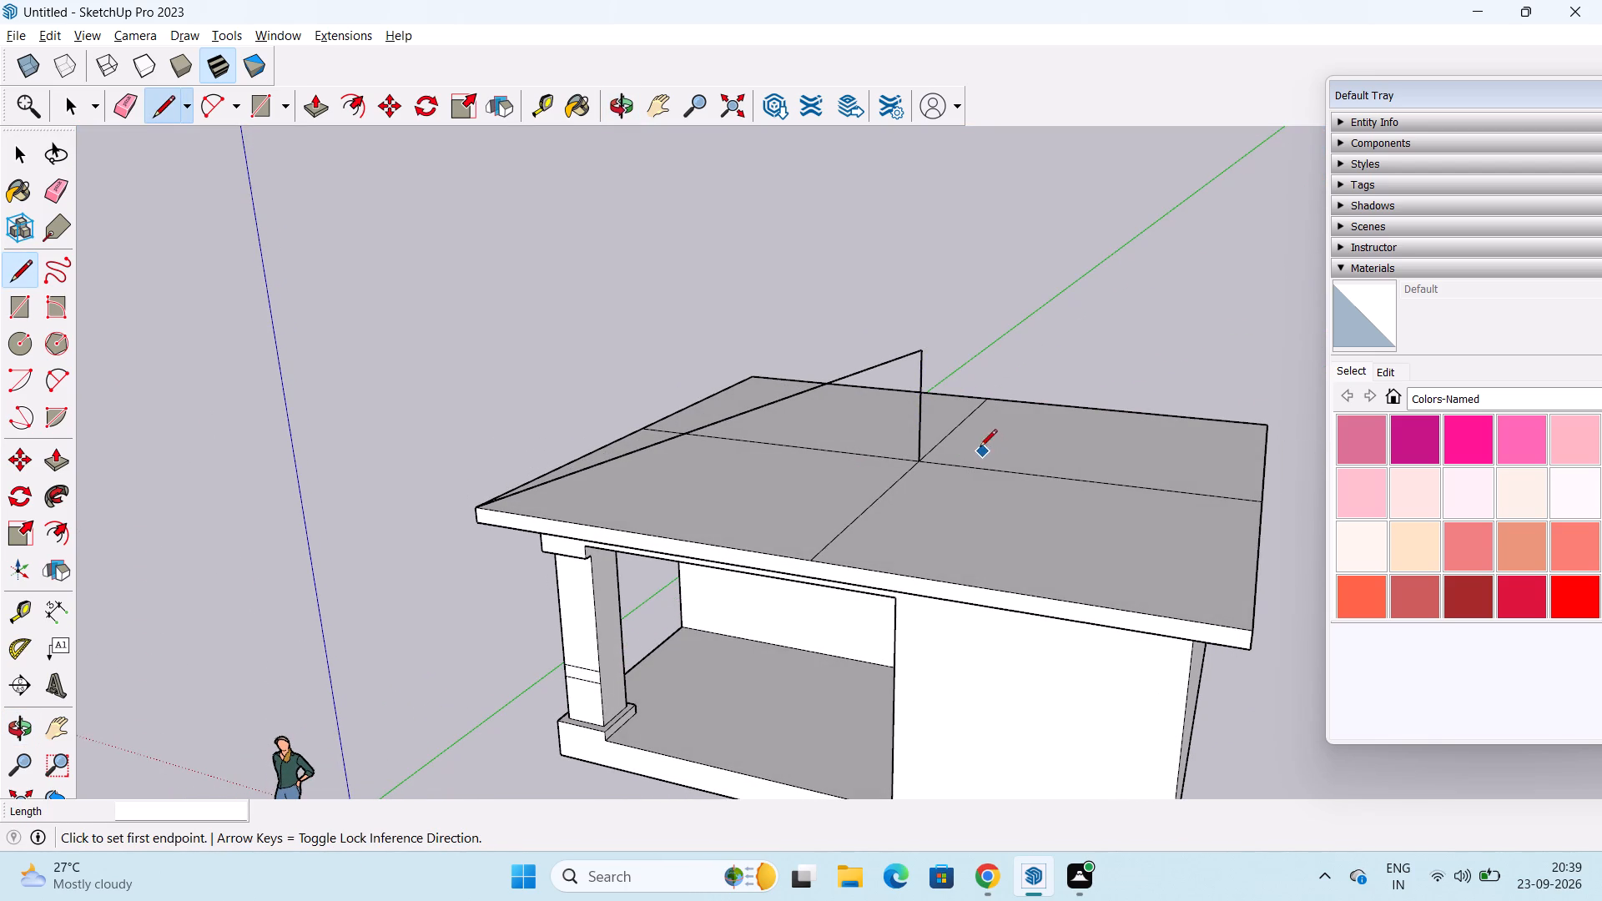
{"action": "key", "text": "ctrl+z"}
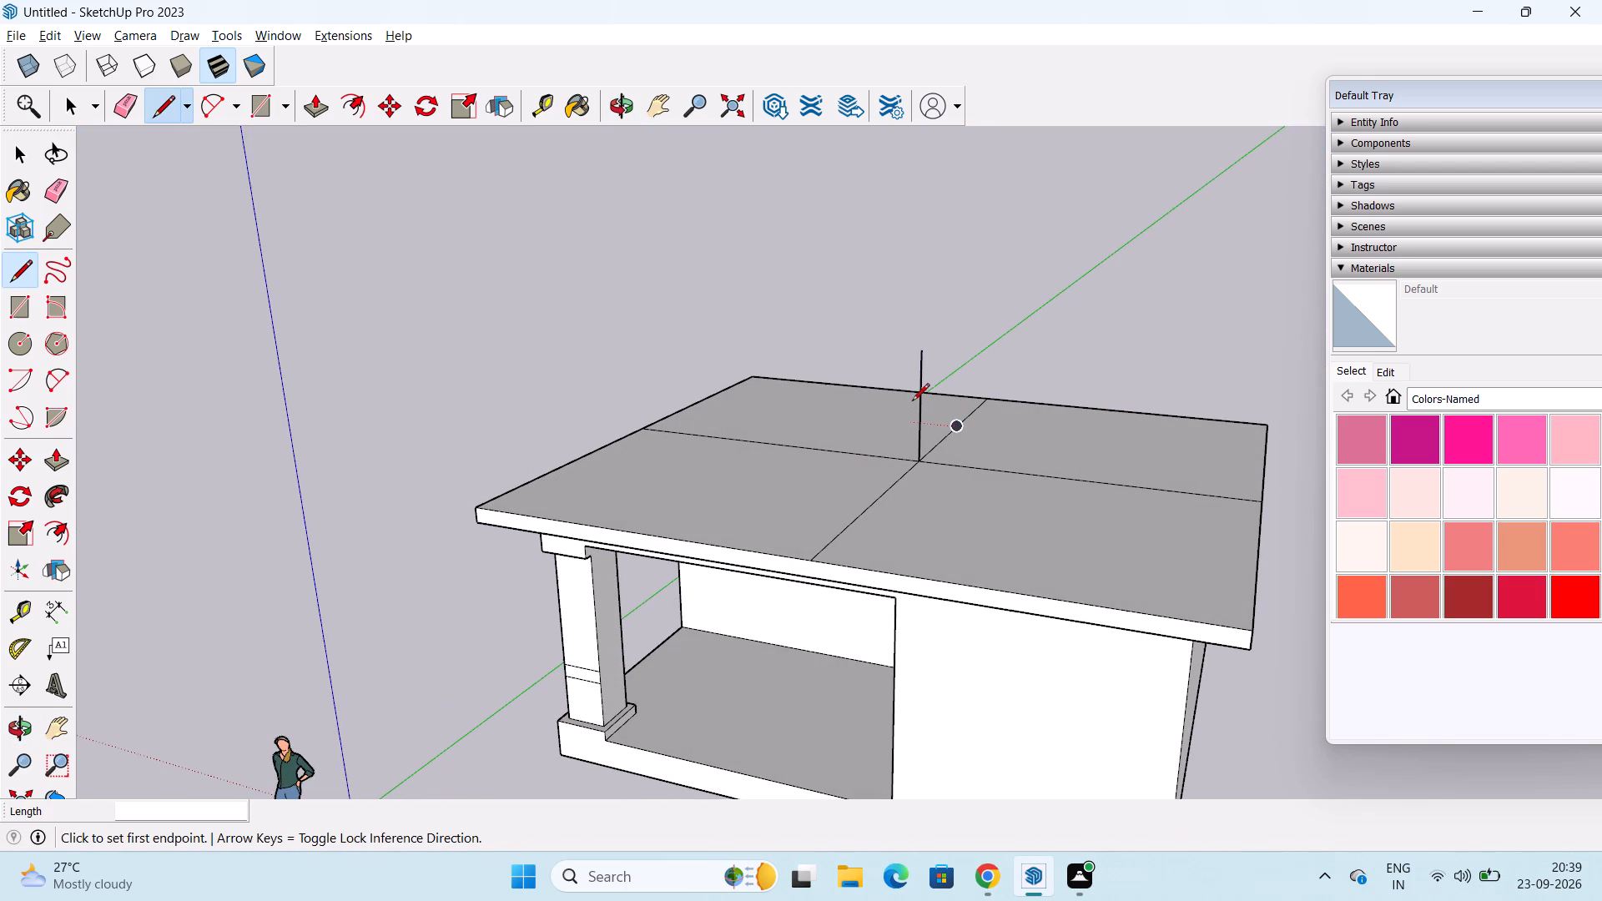
Extend the vertical centre line upward by another 4' from its top end.
{"action": "left_click", "coordinate": [922, 350]}
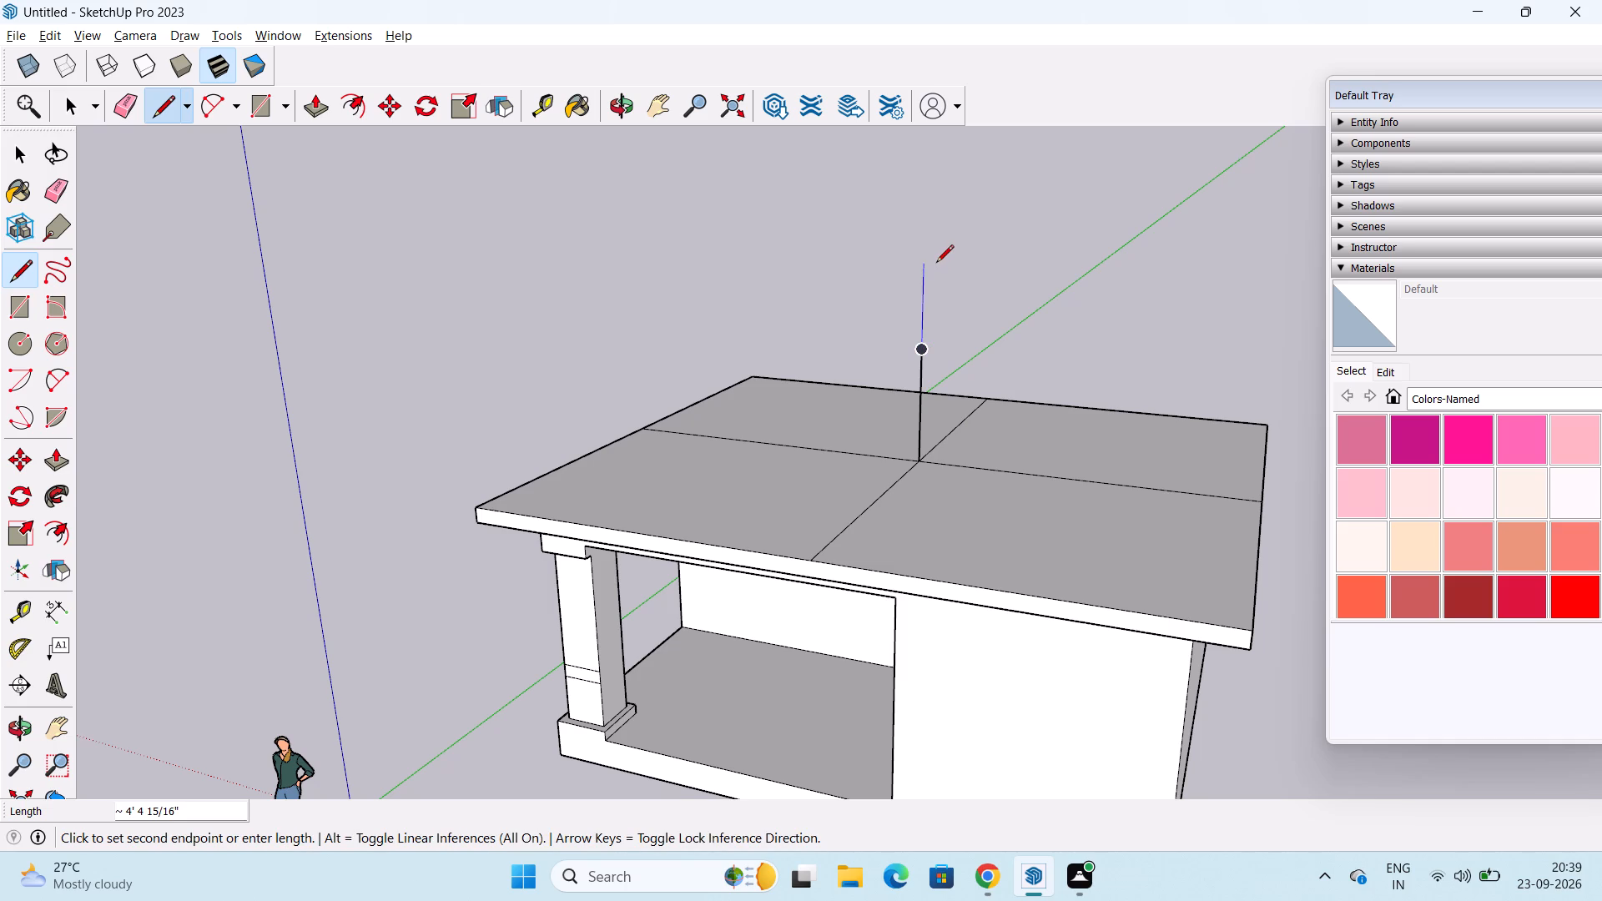
{"action": "type", "text": "4'"}
{"action": "key", "text": "Return"}
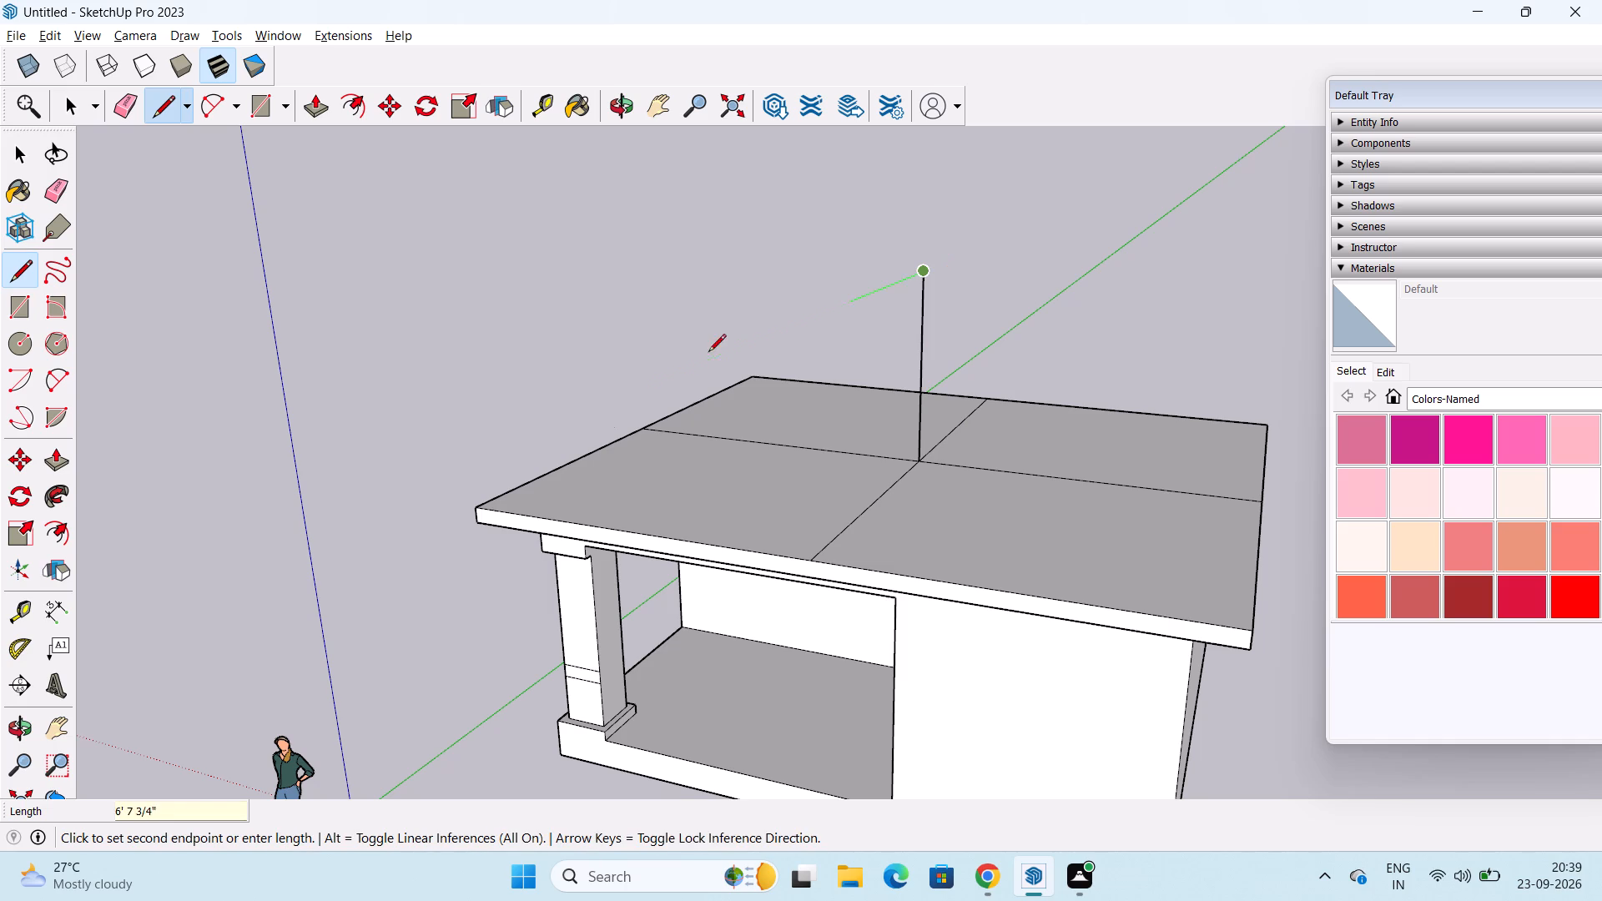
Draw the front triangular roof slope from the apex to both front corners, tracing the front roof edge between them.
{"action": "left_click", "coordinate": [478, 506]}
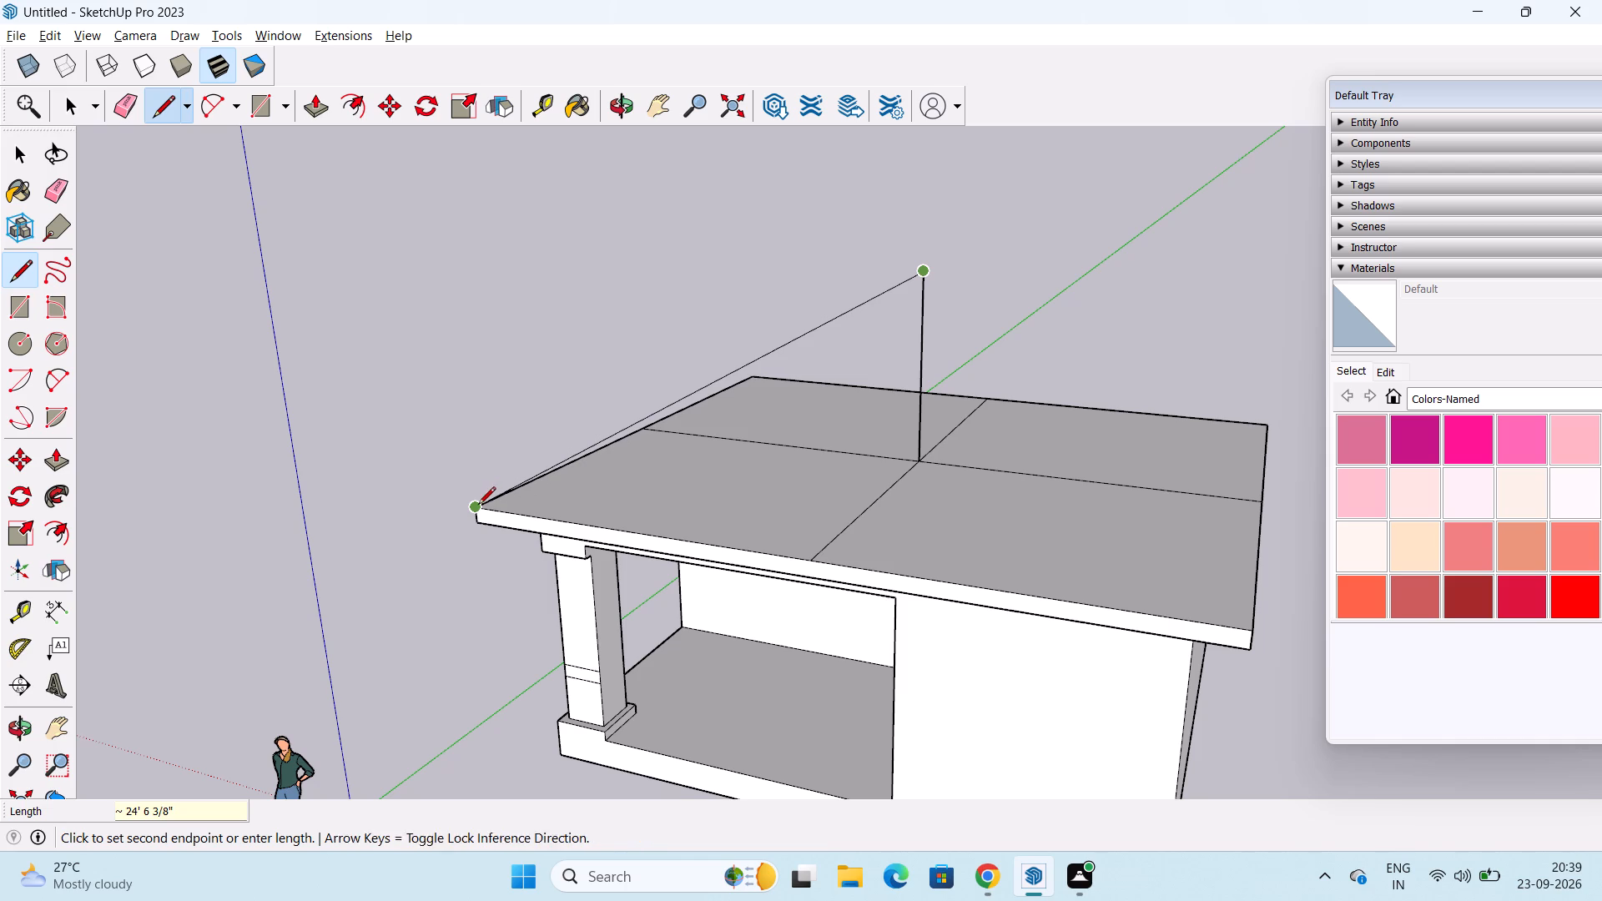
{"action": "left_click", "coordinate": [1257, 627]}
{"action": "left_click", "coordinate": [919, 274]}
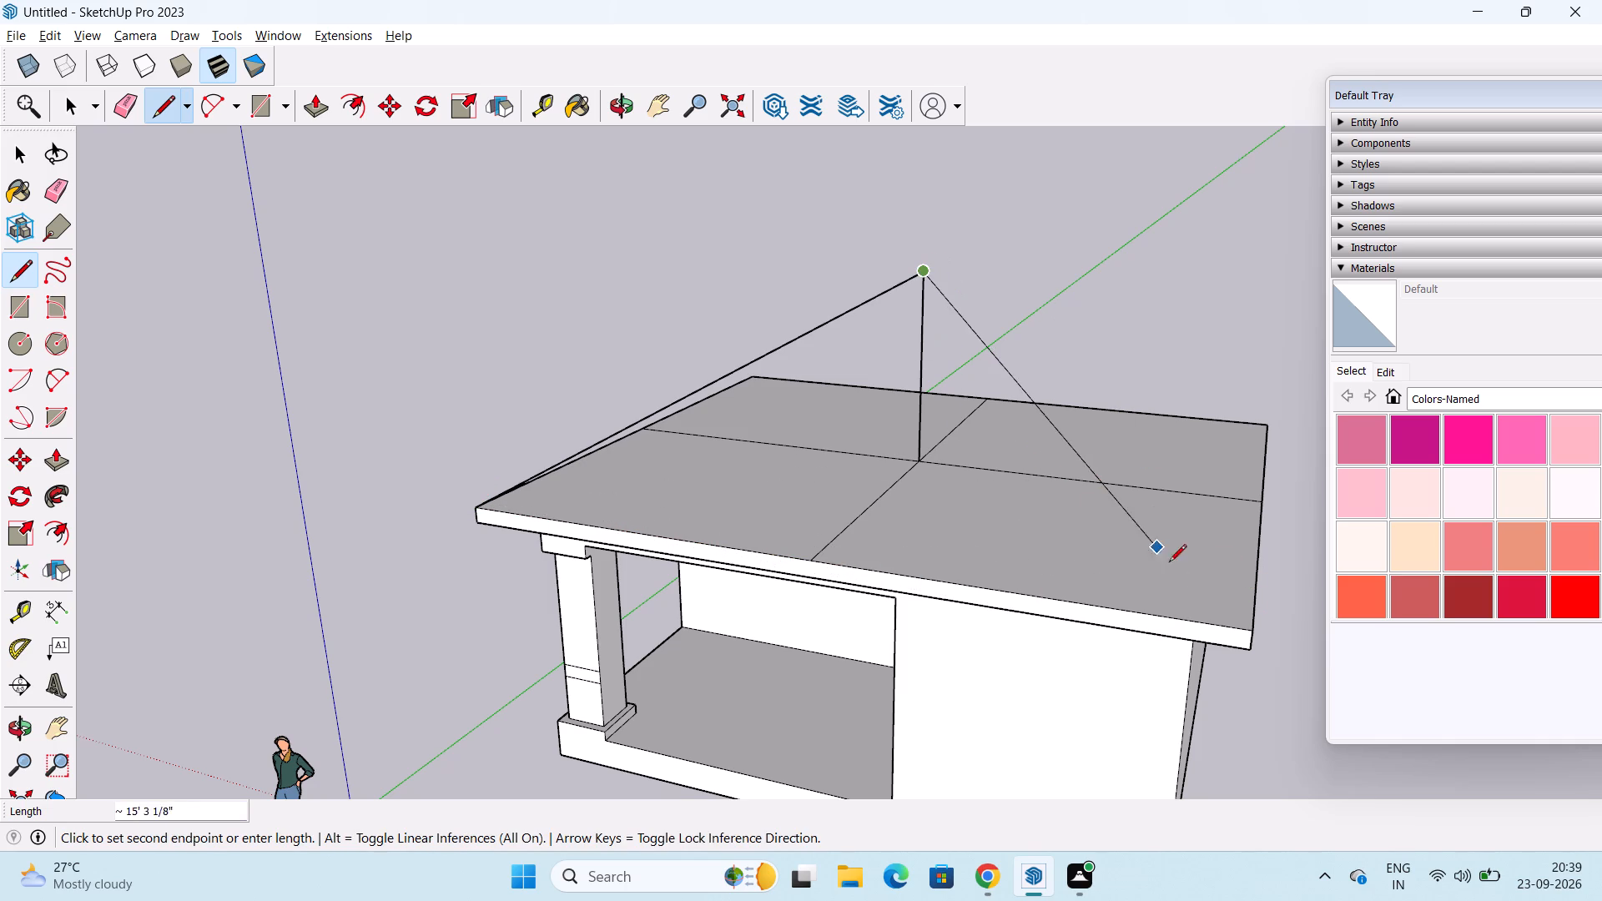
{"action": "left_click", "coordinate": [1251, 635]}
Draw sloping lines from the apex to the two rear roof corners to close the remaining sides of the hipped roof.
{"action": "middle_click_drag", "start_coordinate": [1081, 688], "coordinate": [1138, 602]}
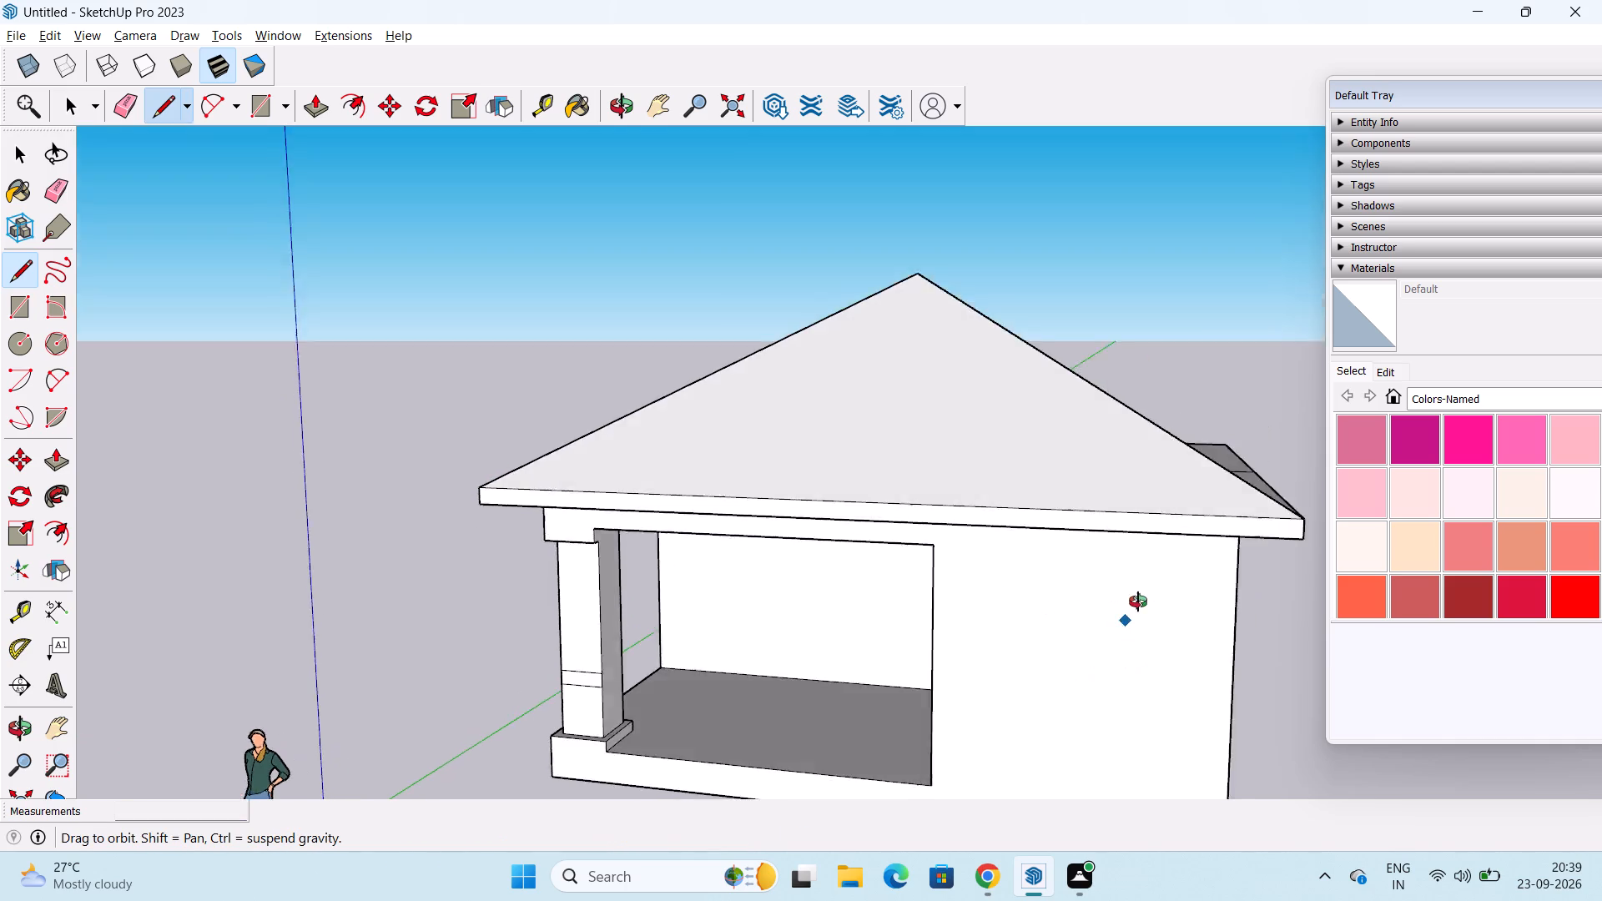
{"action": "middle_click_drag", "start_coordinate": [1138, 602], "coordinate": [1174, 531]}
{"action": "scroll", "coordinate": [1174, 511], "scroll_direction": "down", "scroll_amount": 1}
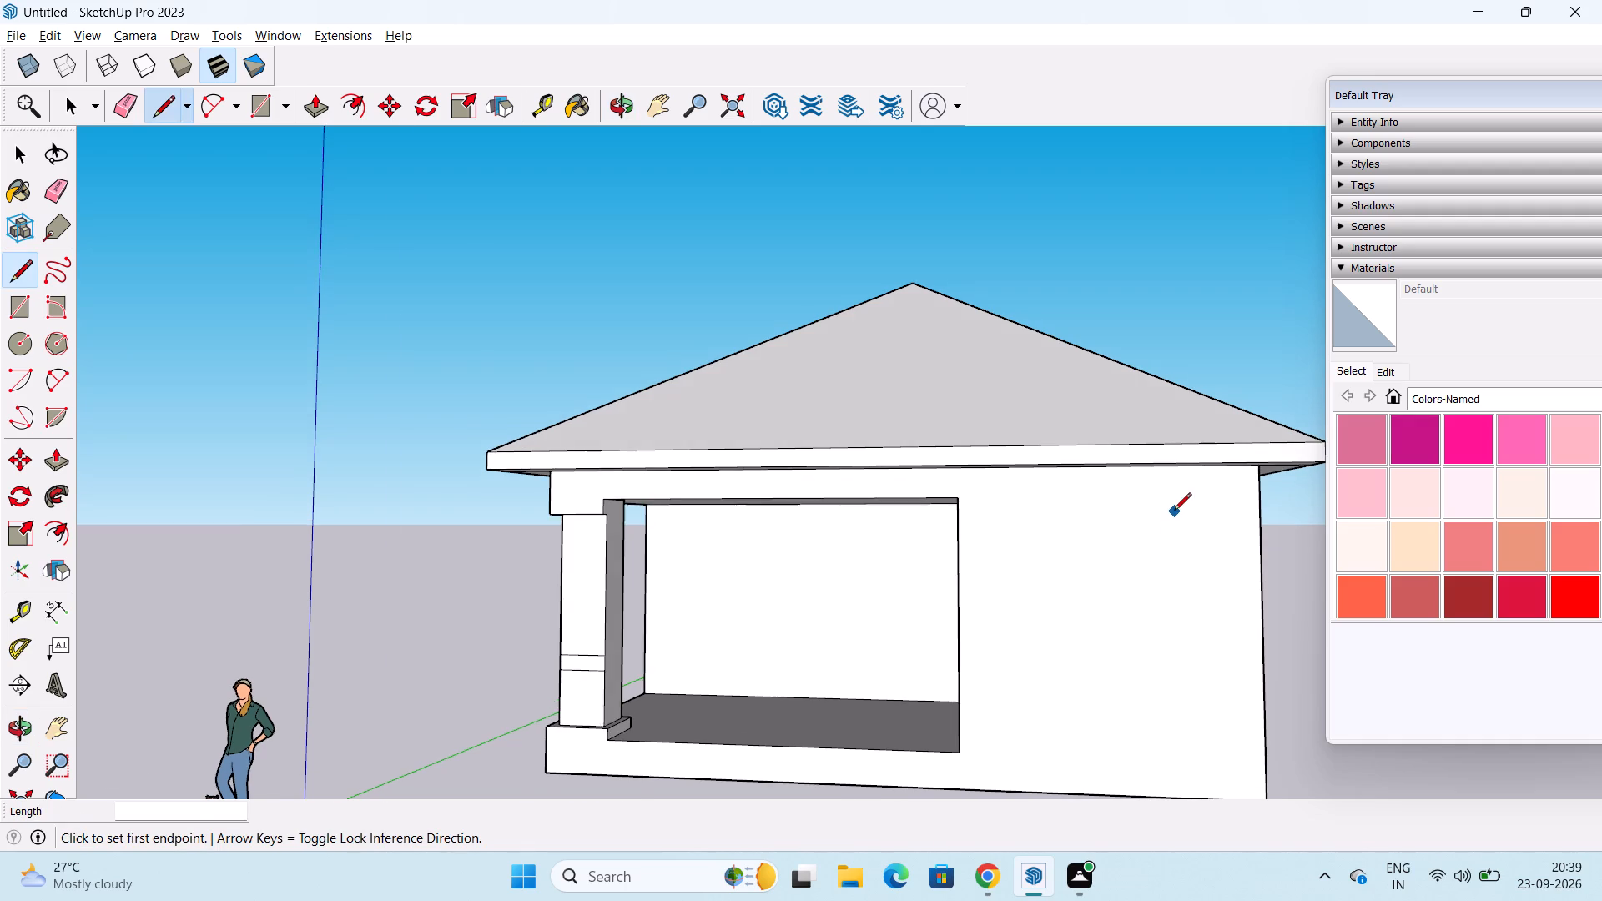
{"action": "scroll", "coordinate": [1174, 511], "scroll_direction": "down", "scroll_amount": 1}
{"action": "middle_click_drag", "start_coordinate": [1174, 508], "coordinate": [522, 608]}
{"action": "scroll", "coordinate": [698, 526], "scroll_direction": "down", "scroll_amount": 2}
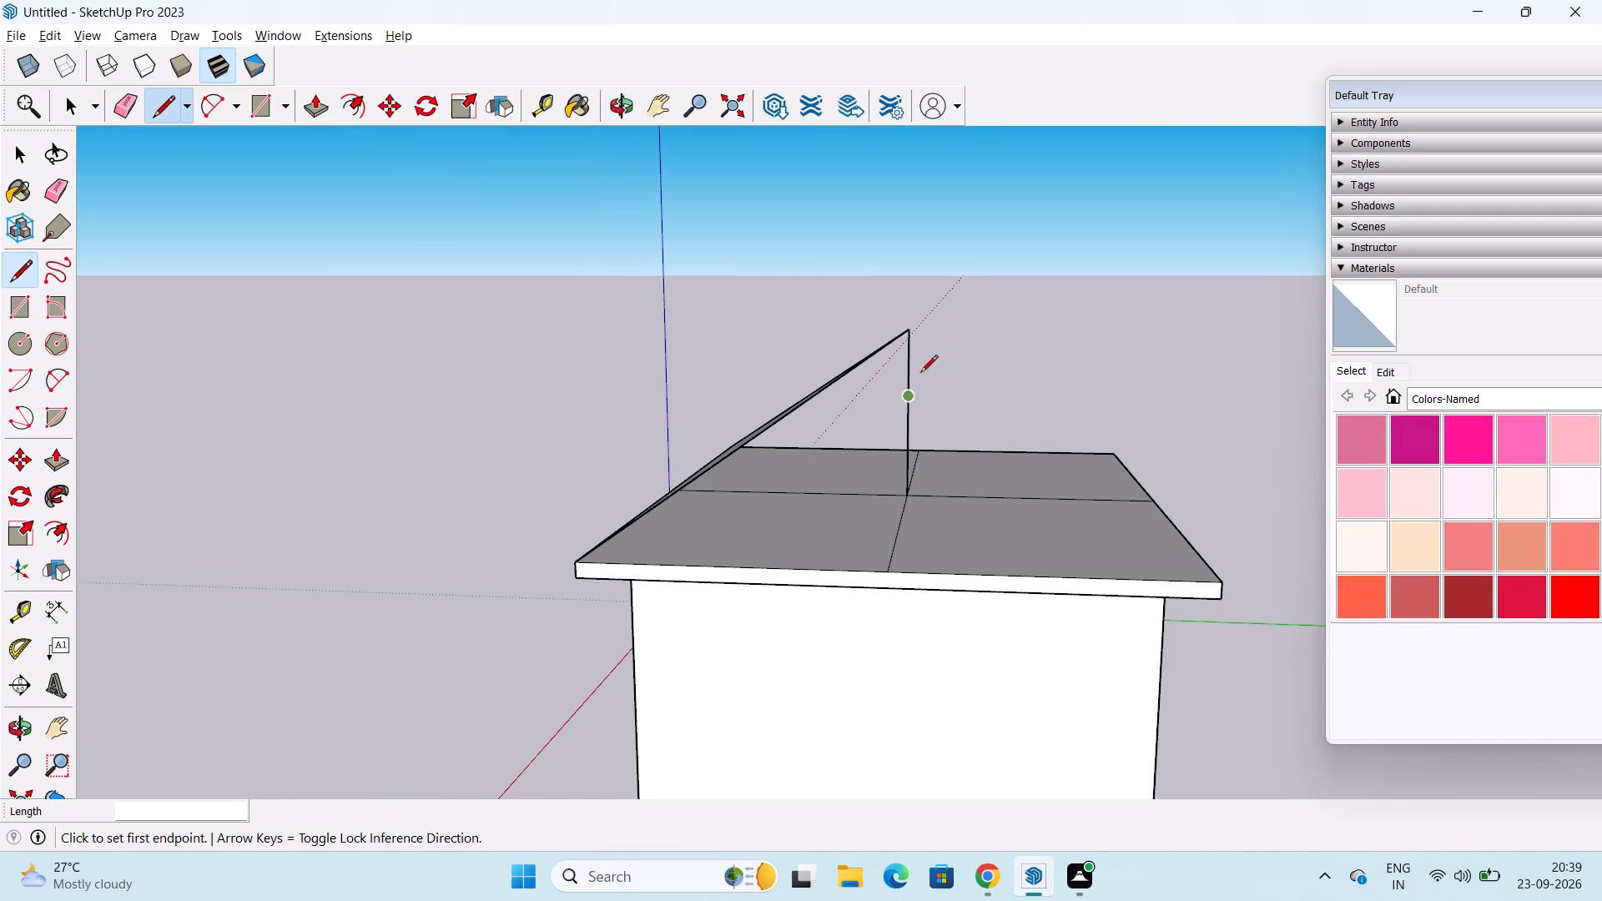
{"action": "left_click", "coordinate": [905, 335]}
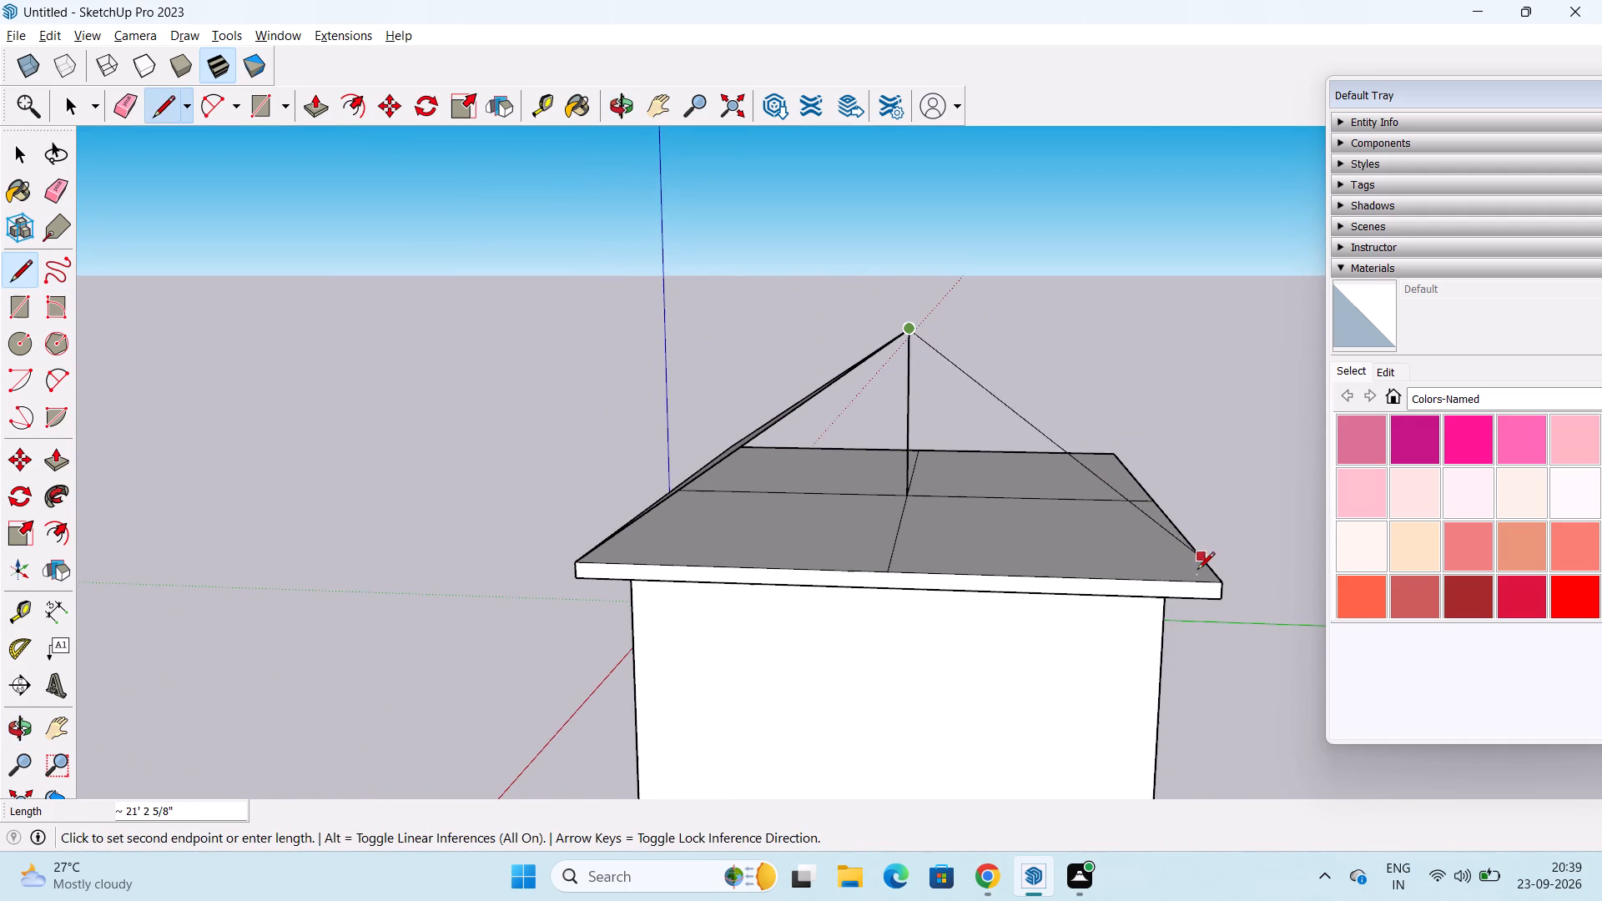
{"action": "left_click", "coordinate": [1218, 583]}
{"action": "middle_click_drag", "start_coordinate": [1213, 561], "coordinate": [1035, 562]}
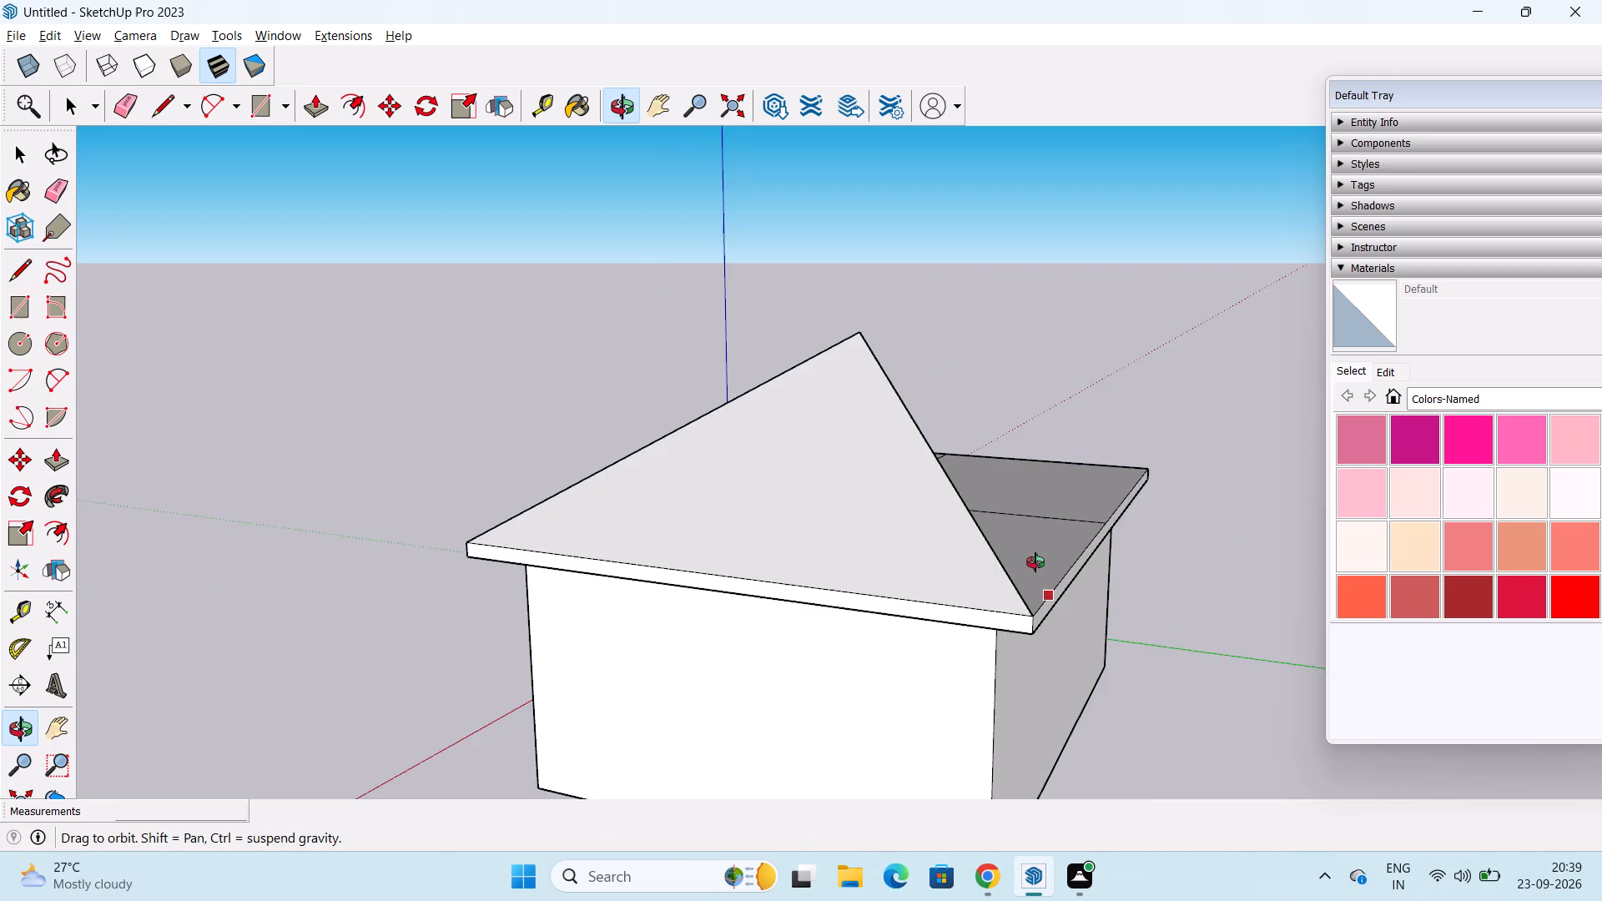
{"action": "middle_click_drag", "start_coordinate": [1035, 562], "coordinate": [675, 577]}
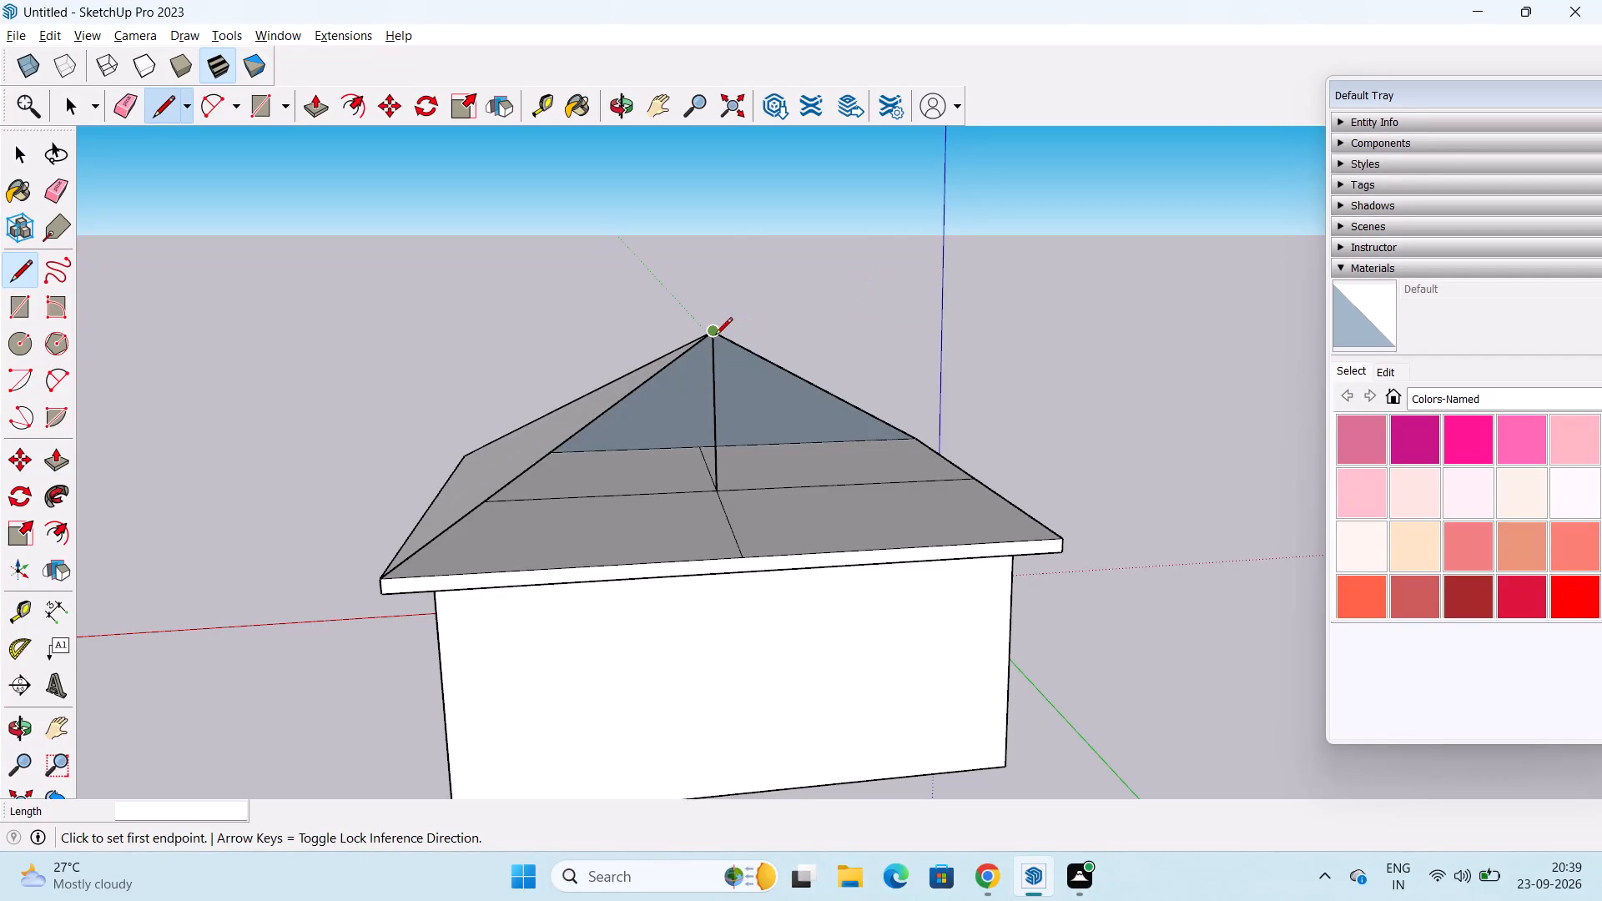
{"action": "left_click", "coordinate": [715, 336]}
{"action": "left_click", "coordinate": [1064, 541]}
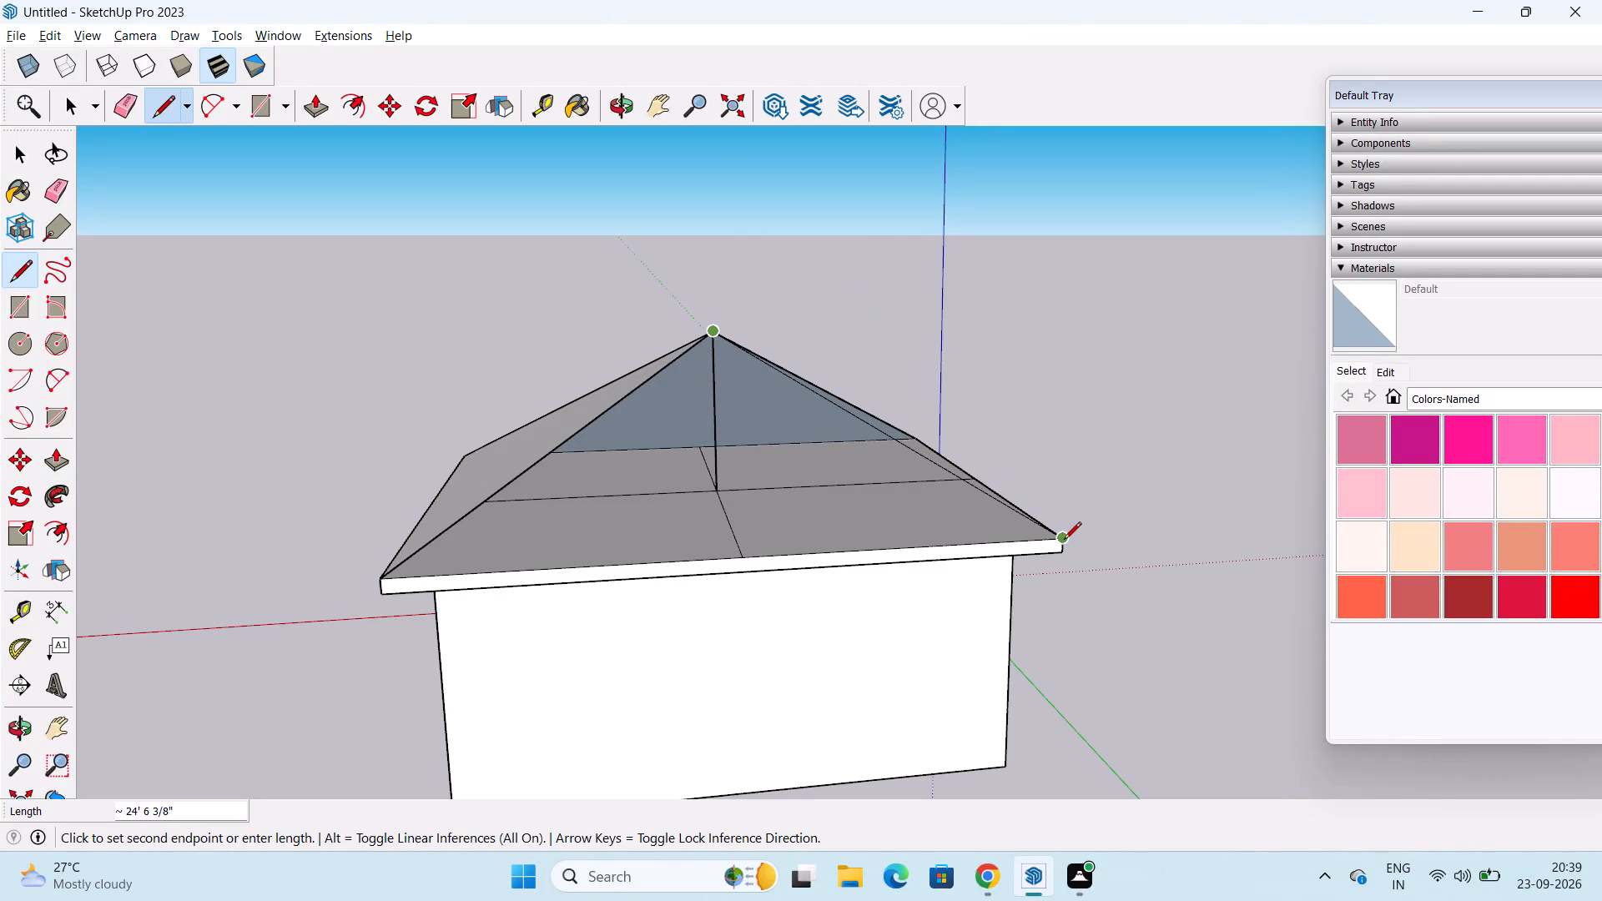
Examine the hipped roof and the house from above and around its sides.
{"action": "middle_click_drag", "start_coordinate": [1063, 506], "coordinate": [503, 622]}
{"action": "scroll", "coordinate": [698, 451], "scroll_direction": "down", "scroll_amount": 2}
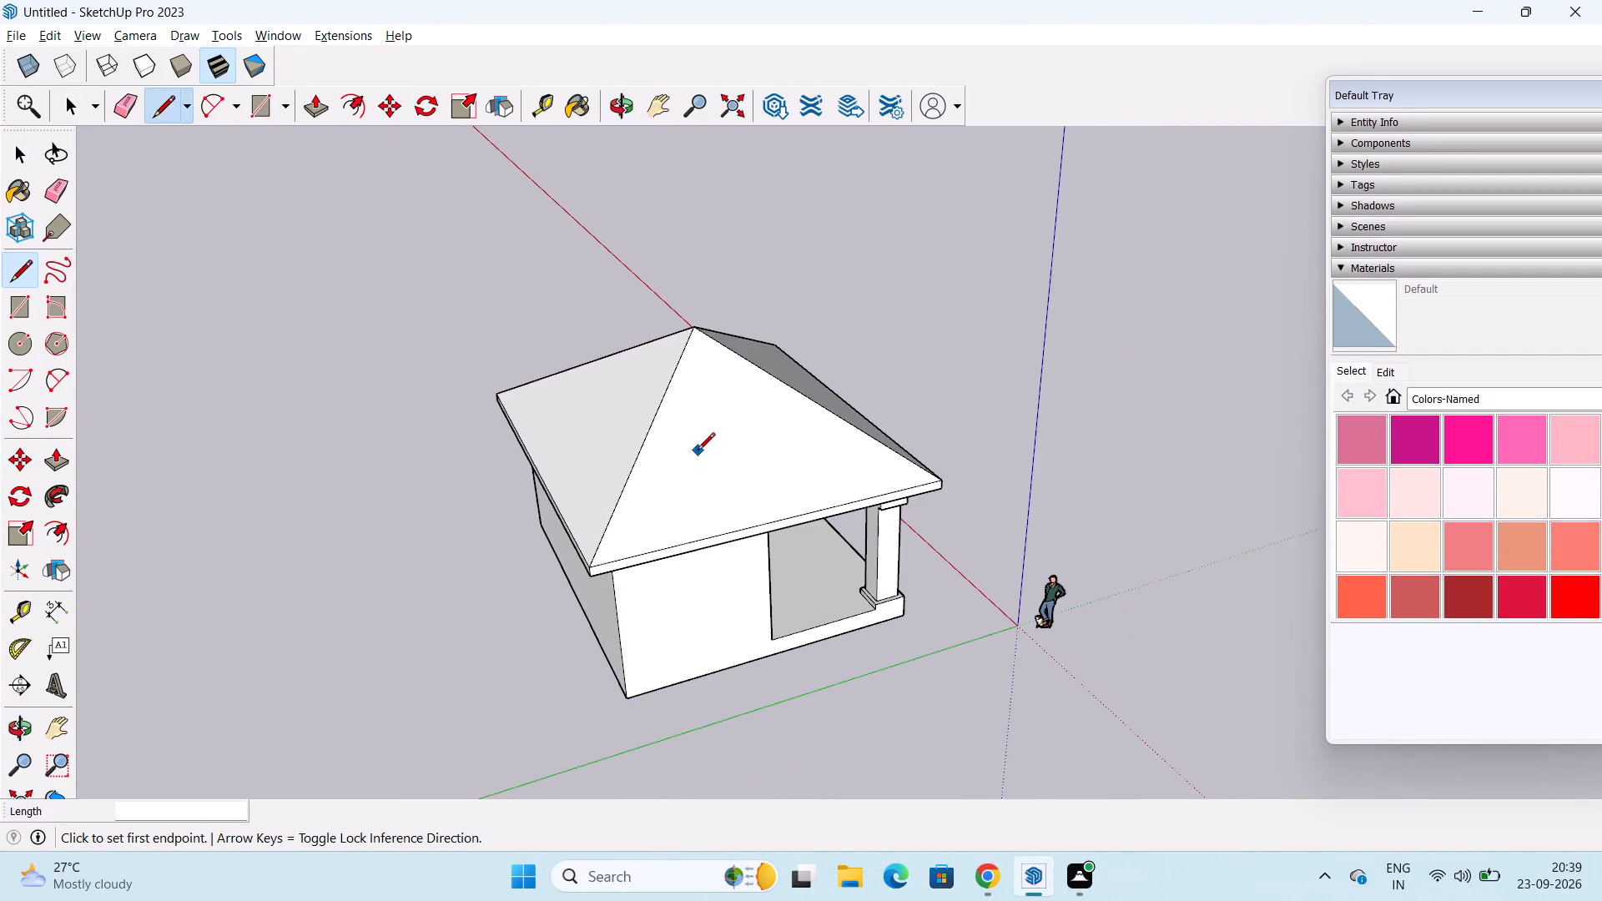
{"action": "middle_click_drag", "start_coordinate": [698, 451], "coordinate": [465, 549]}
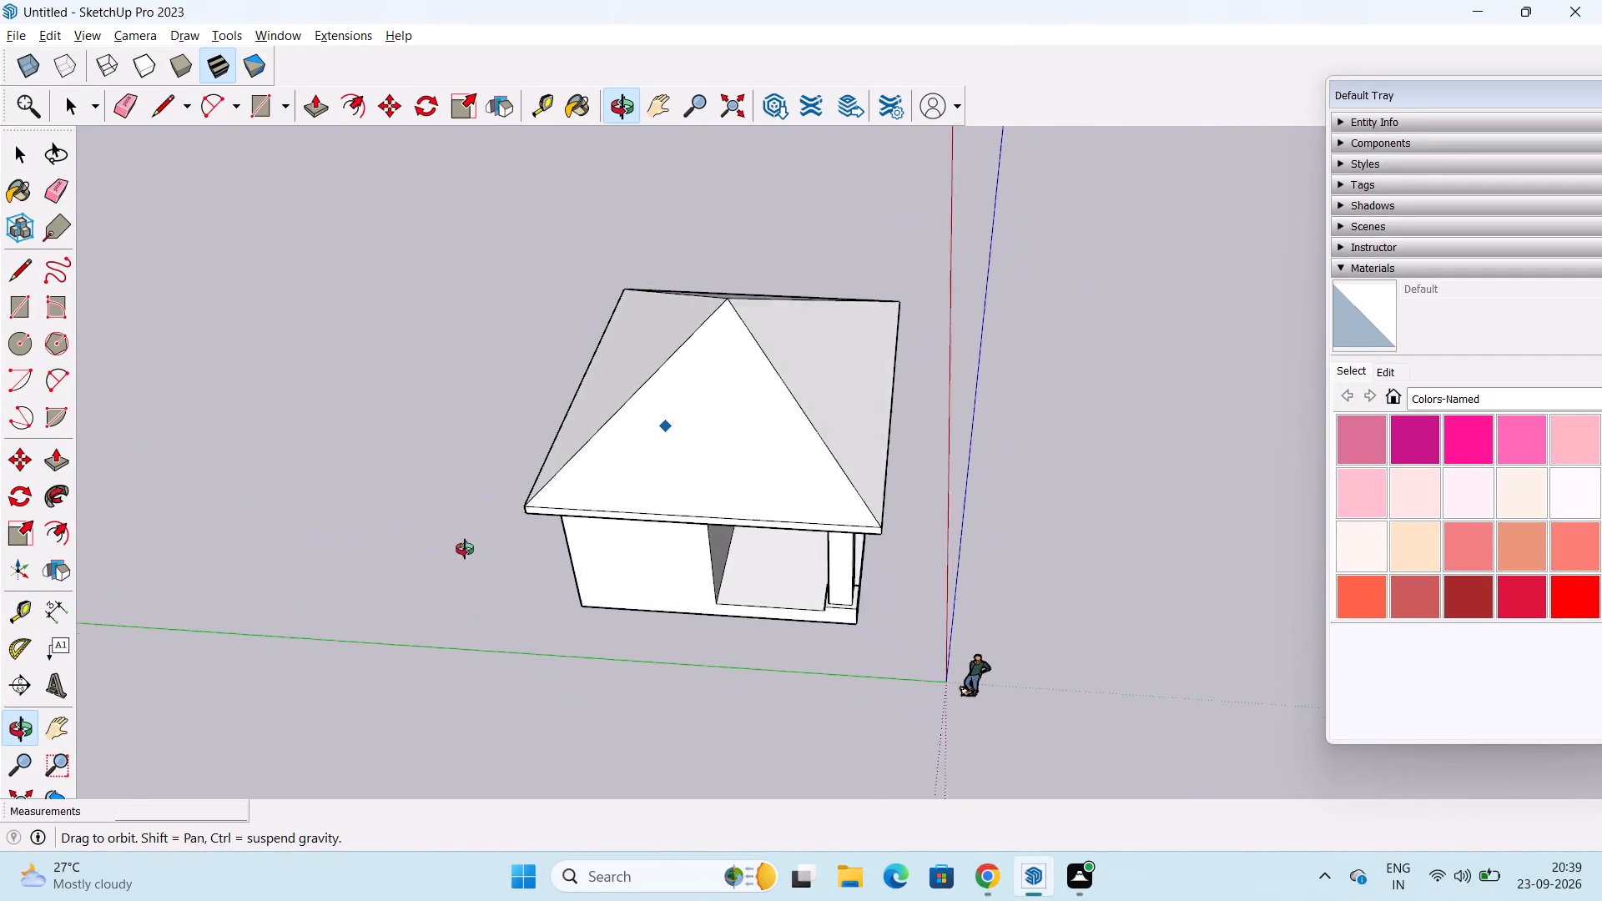
{"action": "middle_click_drag", "start_coordinate": [465, 549], "coordinate": [627, 230]}
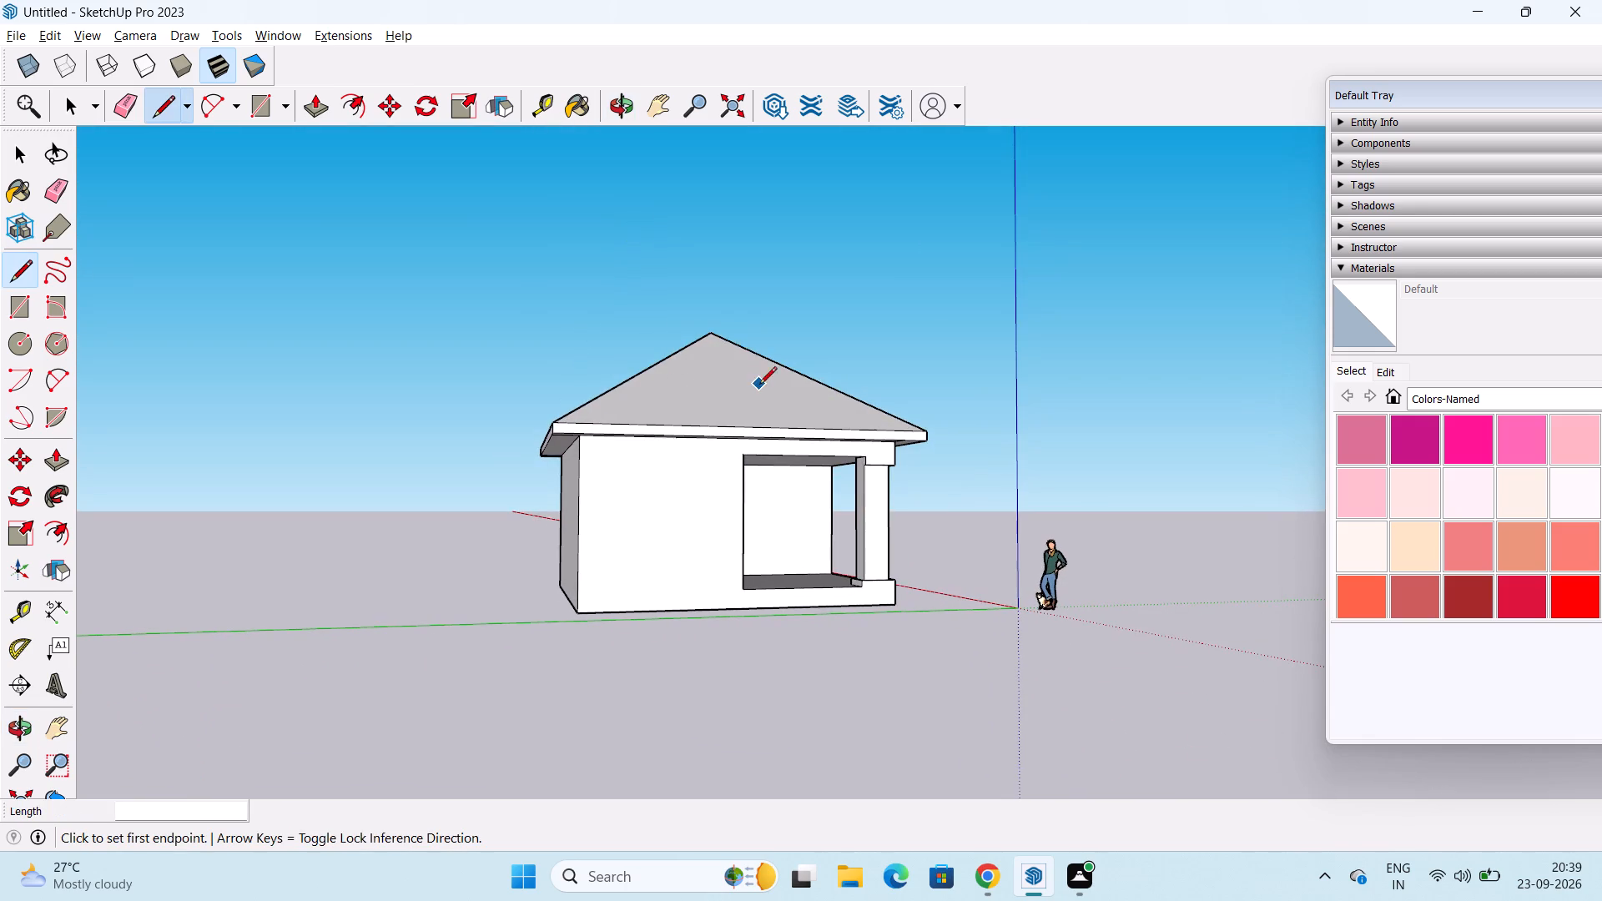
{"action": "middle_click_drag", "start_coordinate": [759, 385], "coordinate": [335, 402]}
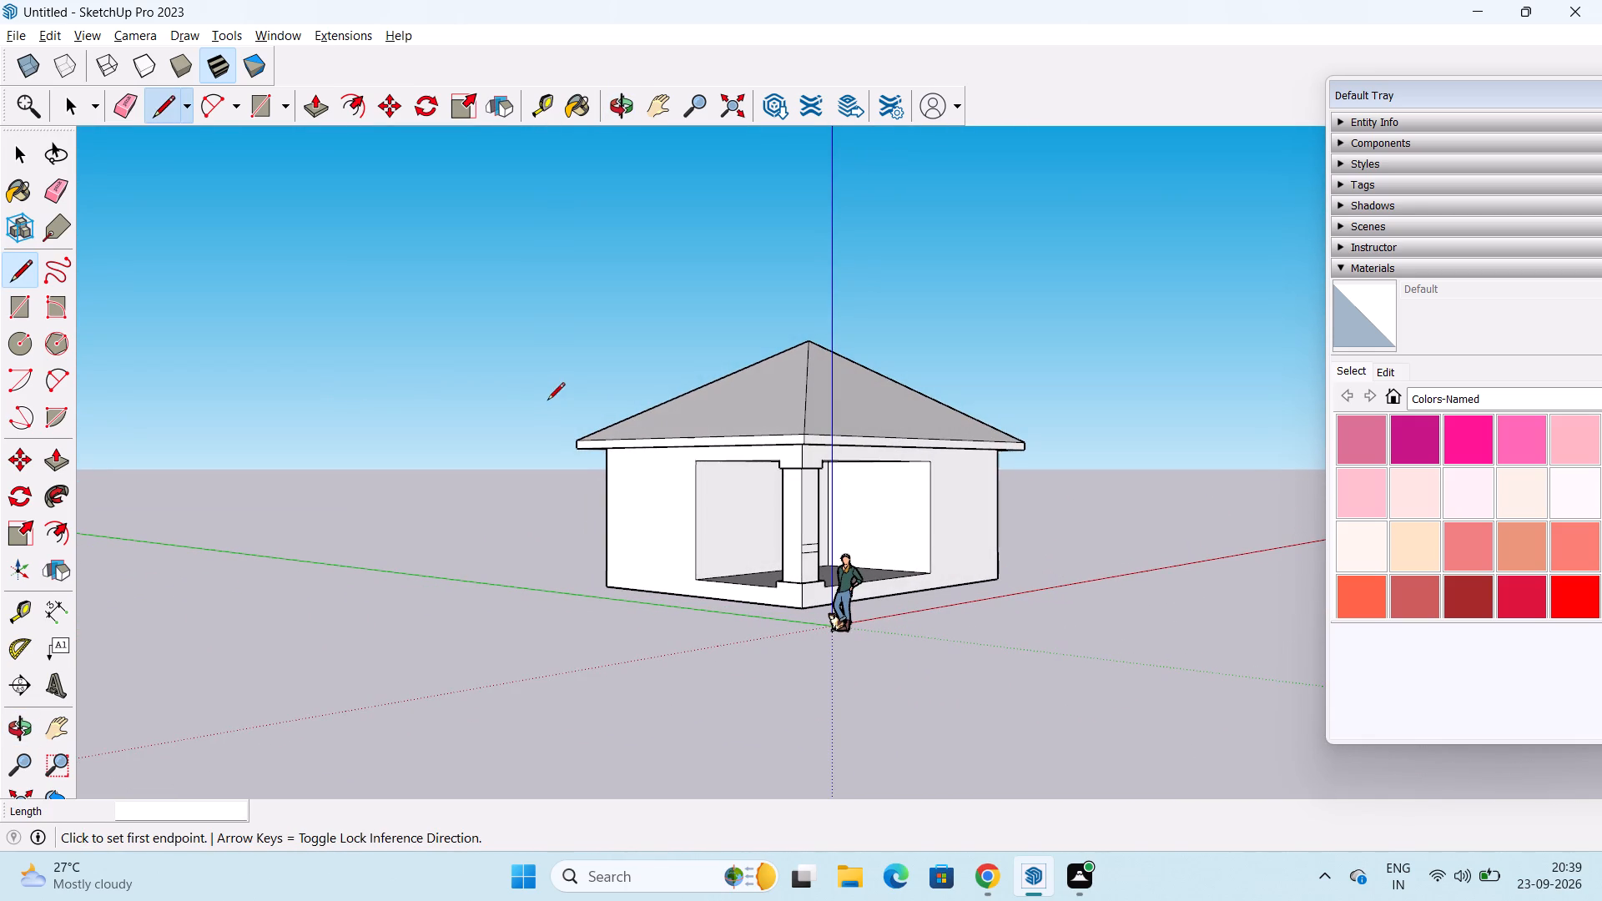
{"action": "key", "text": "space"}
{"action": "middle_click_drag", "start_coordinate": [632, 408], "coordinate": [602, 363]}
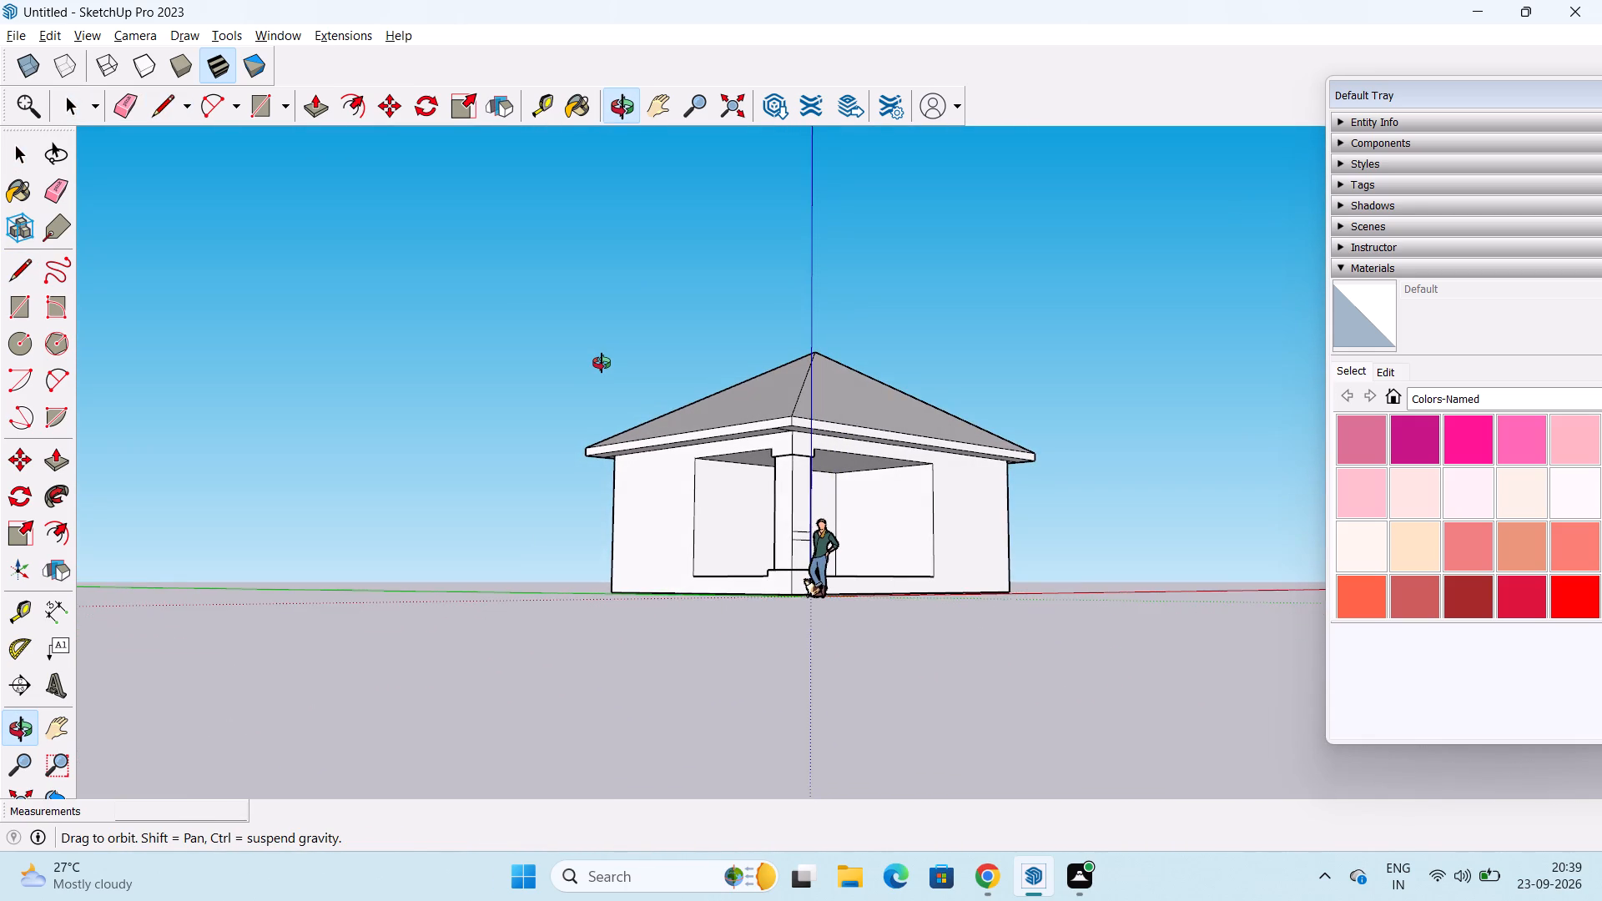
{"action": "middle_click_drag", "start_coordinate": [602, 363], "coordinate": [451, 468]}
Push/Pull the front roof slope outward by 6".
{"action": "key", "text": "p"}
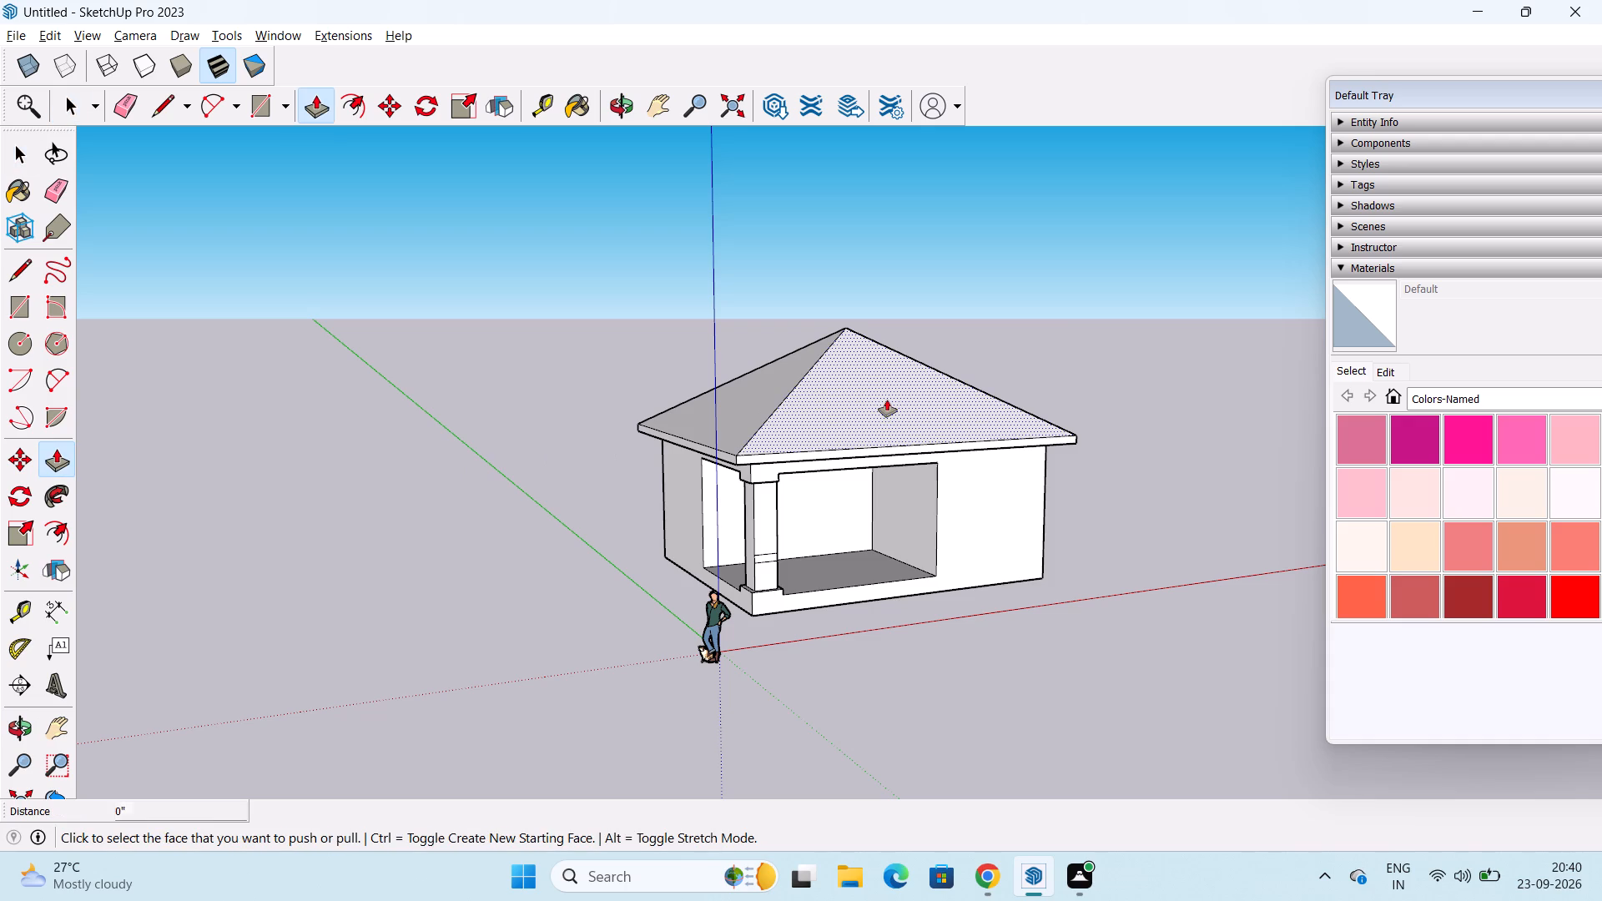
{"action": "left_click", "coordinate": [887, 400]}
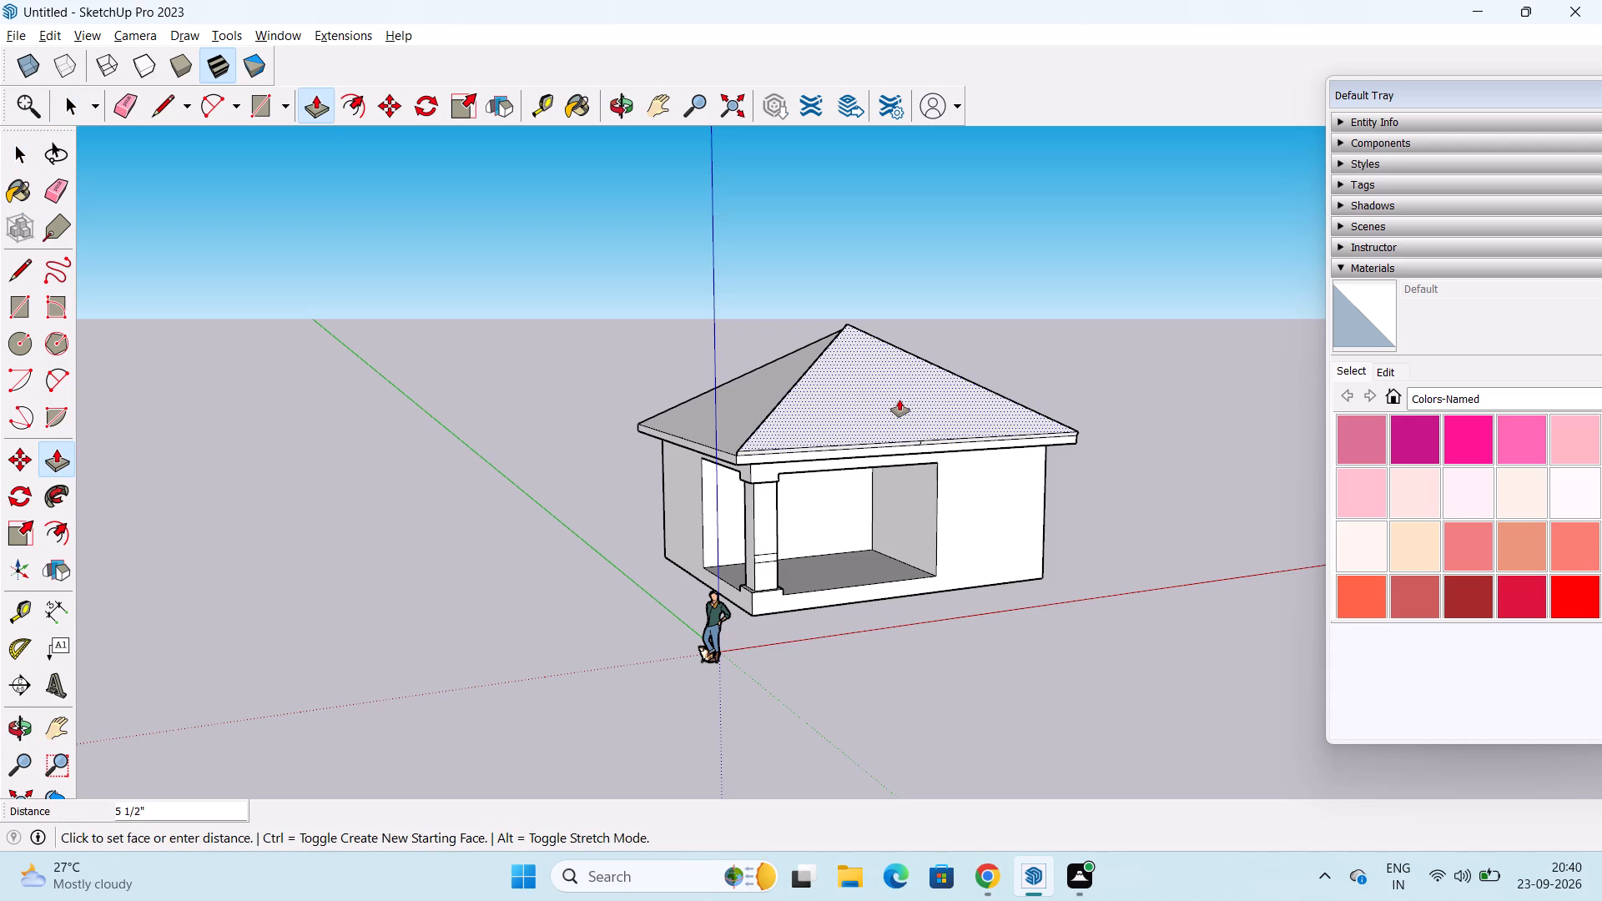
{"action": "key", "text": "6"}
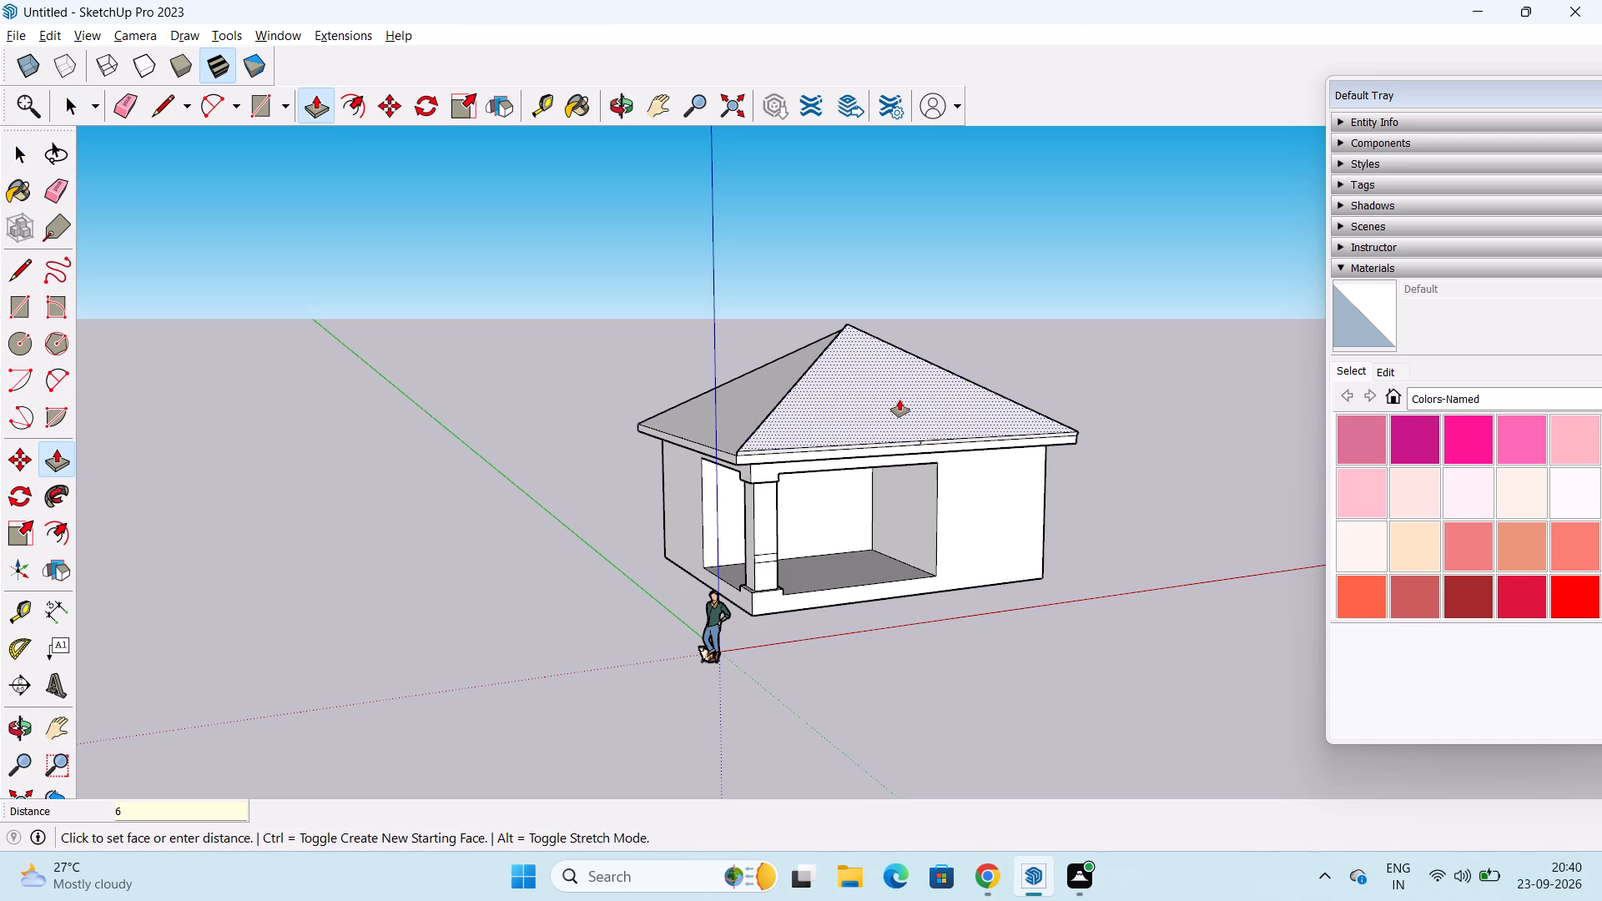
{"action": "key", "text": "shift+quotedbl"}
{"action": "key", "text": "Return"}
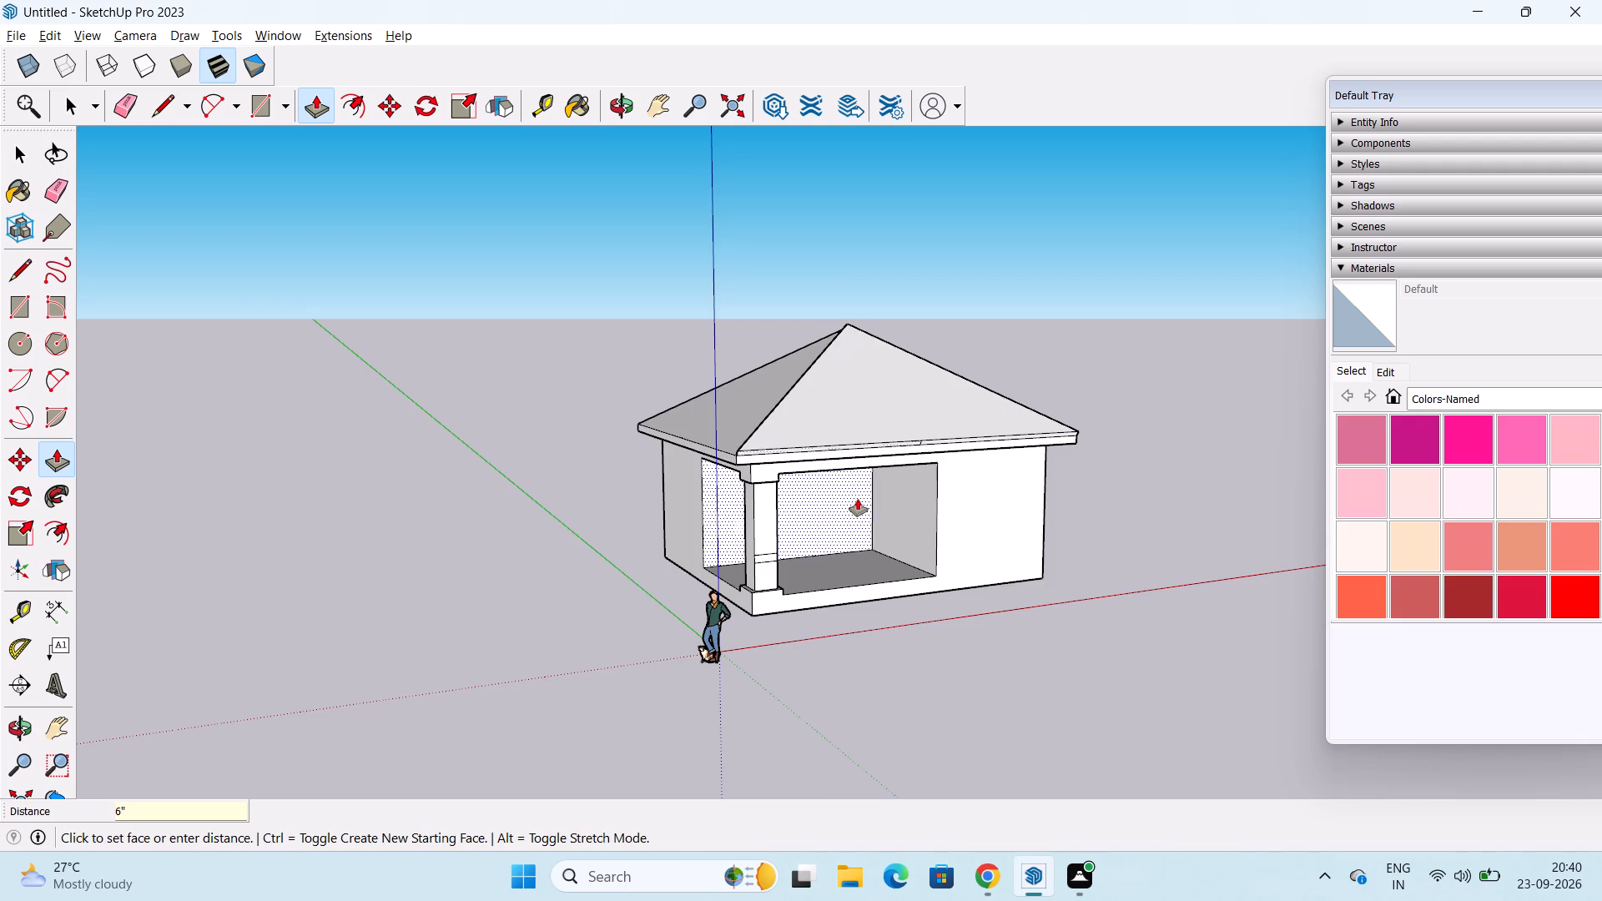
Push/Pull the other three roof slopes outward by the same 6" as the front slope.
{"action": "scroll", "coordinate": [857, 499], "scroll_direction": "up", "scroll_amount": 4}
{"action": "middle_click_drag", "start_coordinate": [851, 491], "coordinate": [1081, 452]}
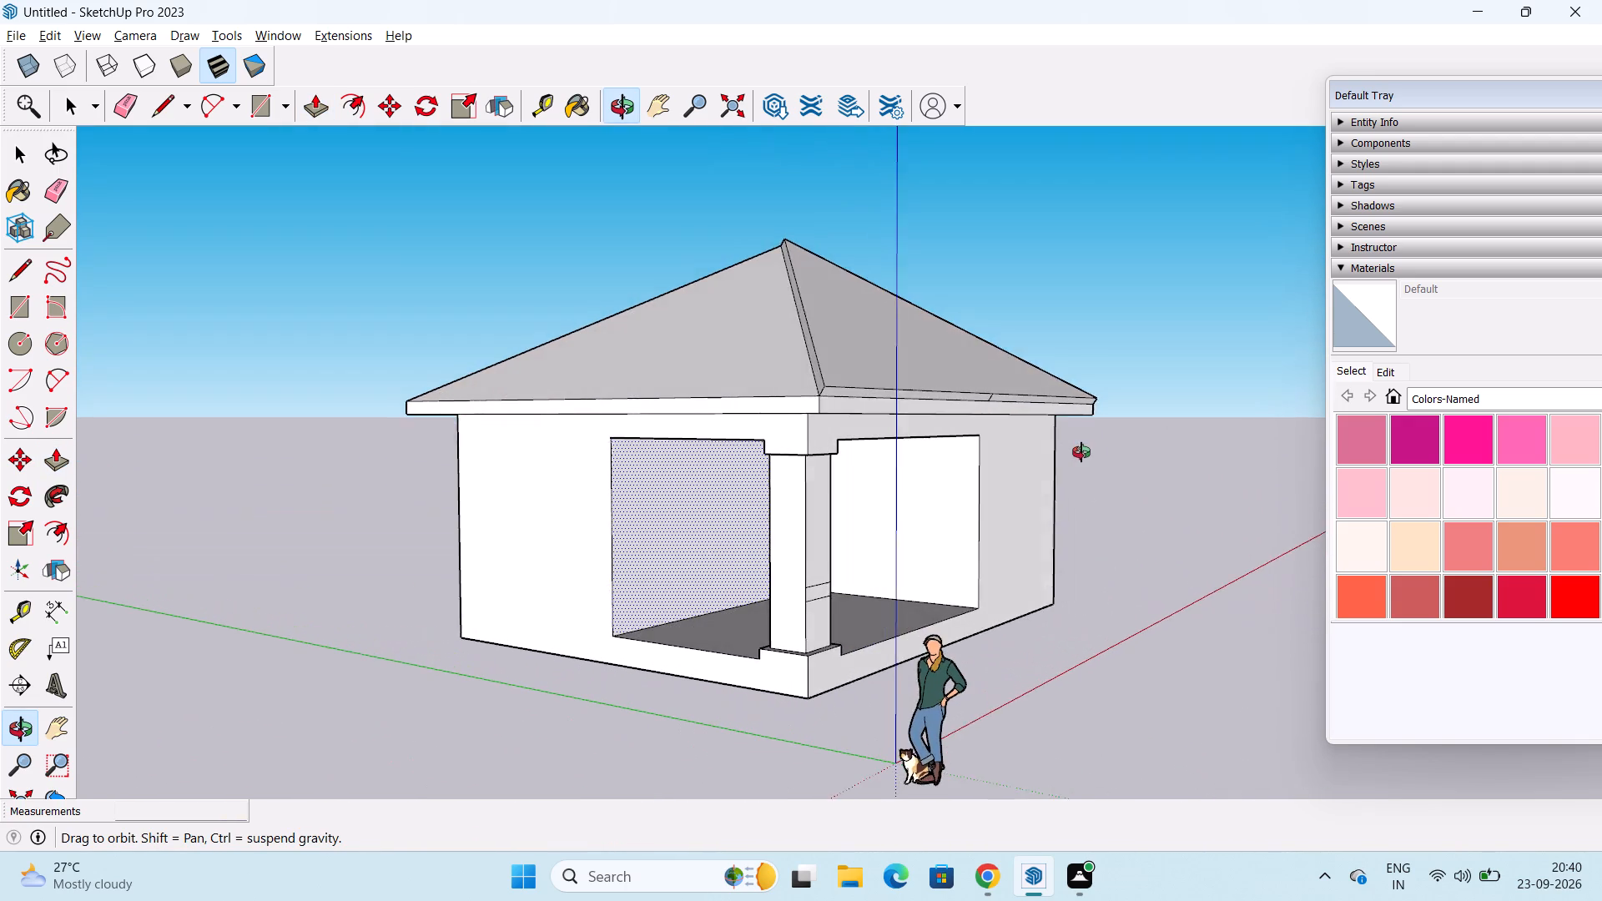
{"action": "middle_click_drag", "start_coordinate": [1081, 452], "coordinate": [1107, 457]}
{"action": "double_click", "coordinate": [769, 325]}
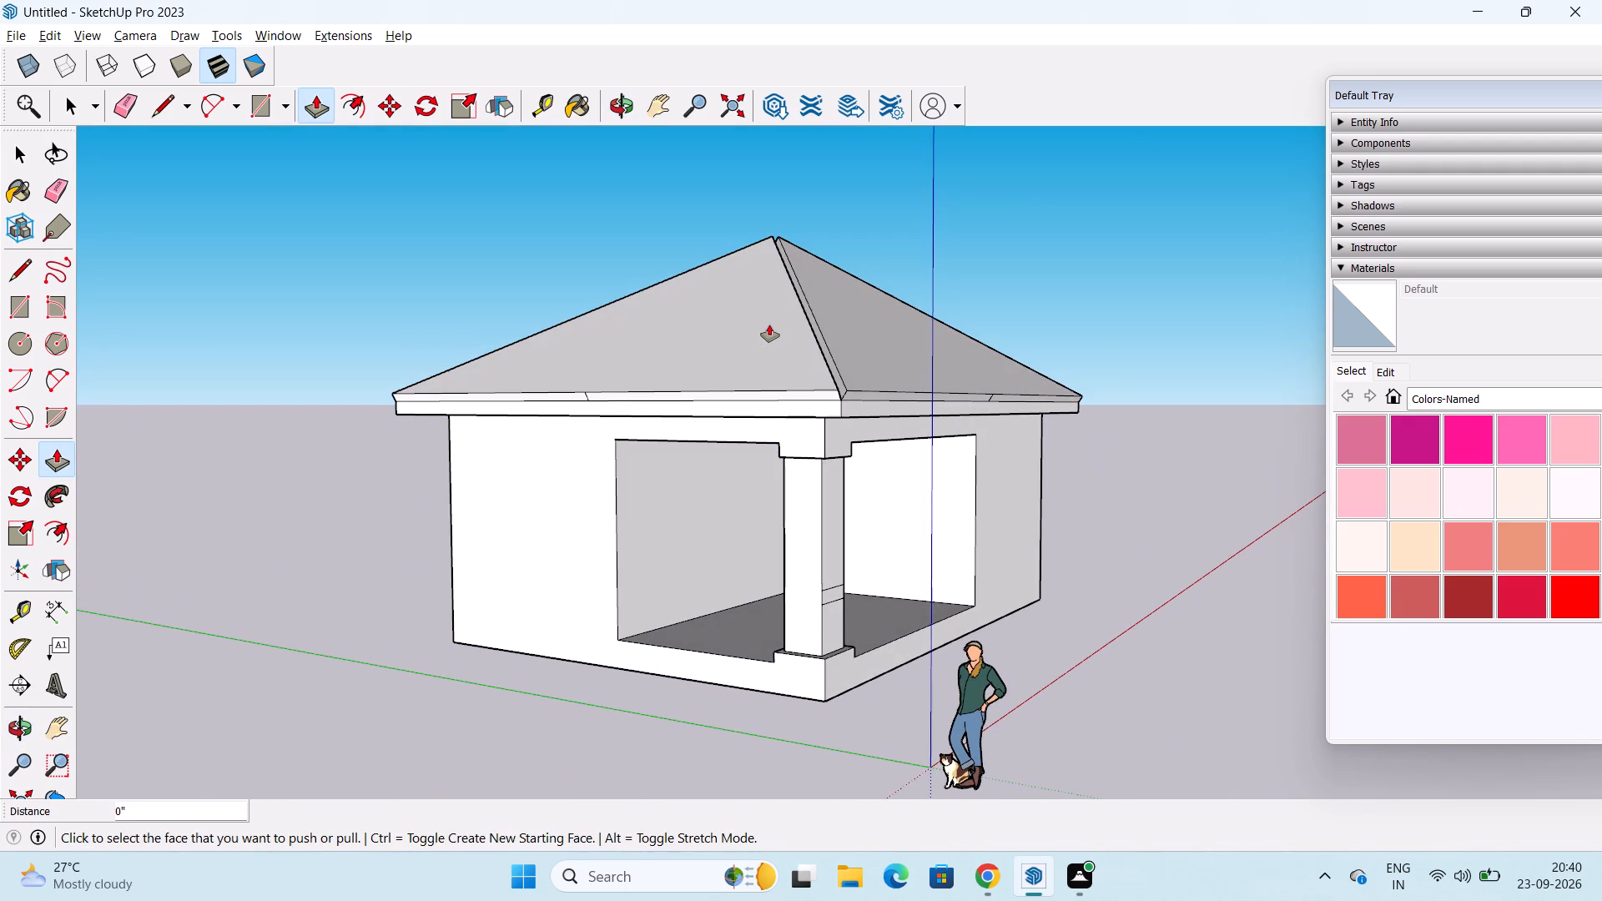
{"action": "middle_click_drag", "start_coordinate": [769, 325], "coordinate": [1005, 450]}
{"action": "middle_click_drag", "start_coordinate": [664, 422], "coordinate": [1136, 479]}
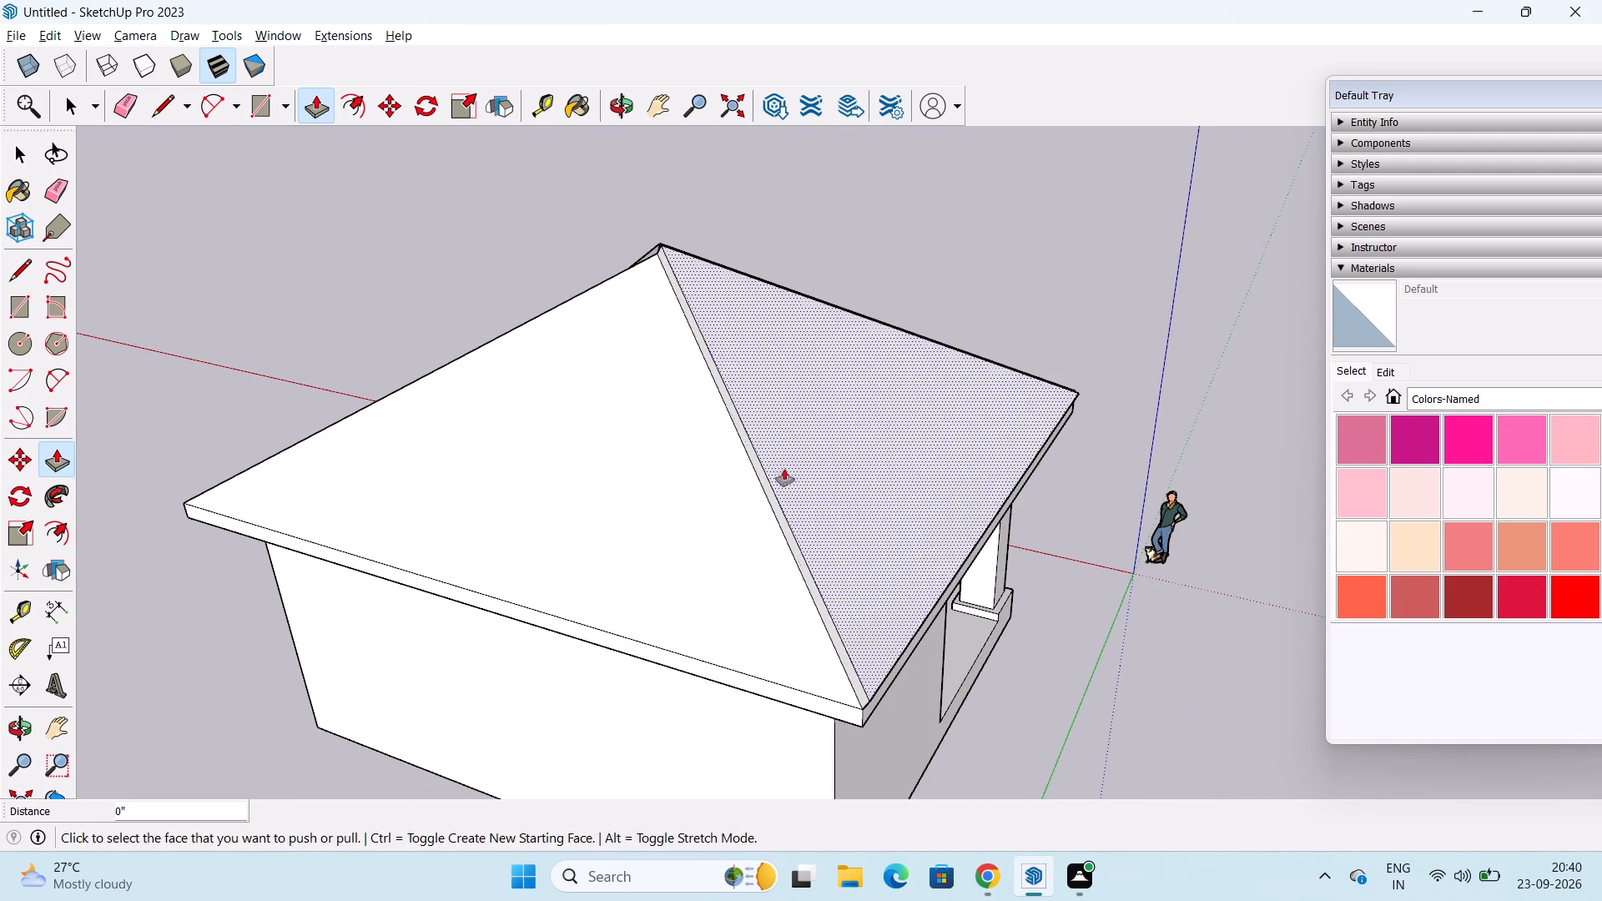
{"action": "double_click", "coordinate": [609, 420]}
{"action": "middle_click_drag", "start_coordinate": [607, 408], "coordinate": [1114, 550]}
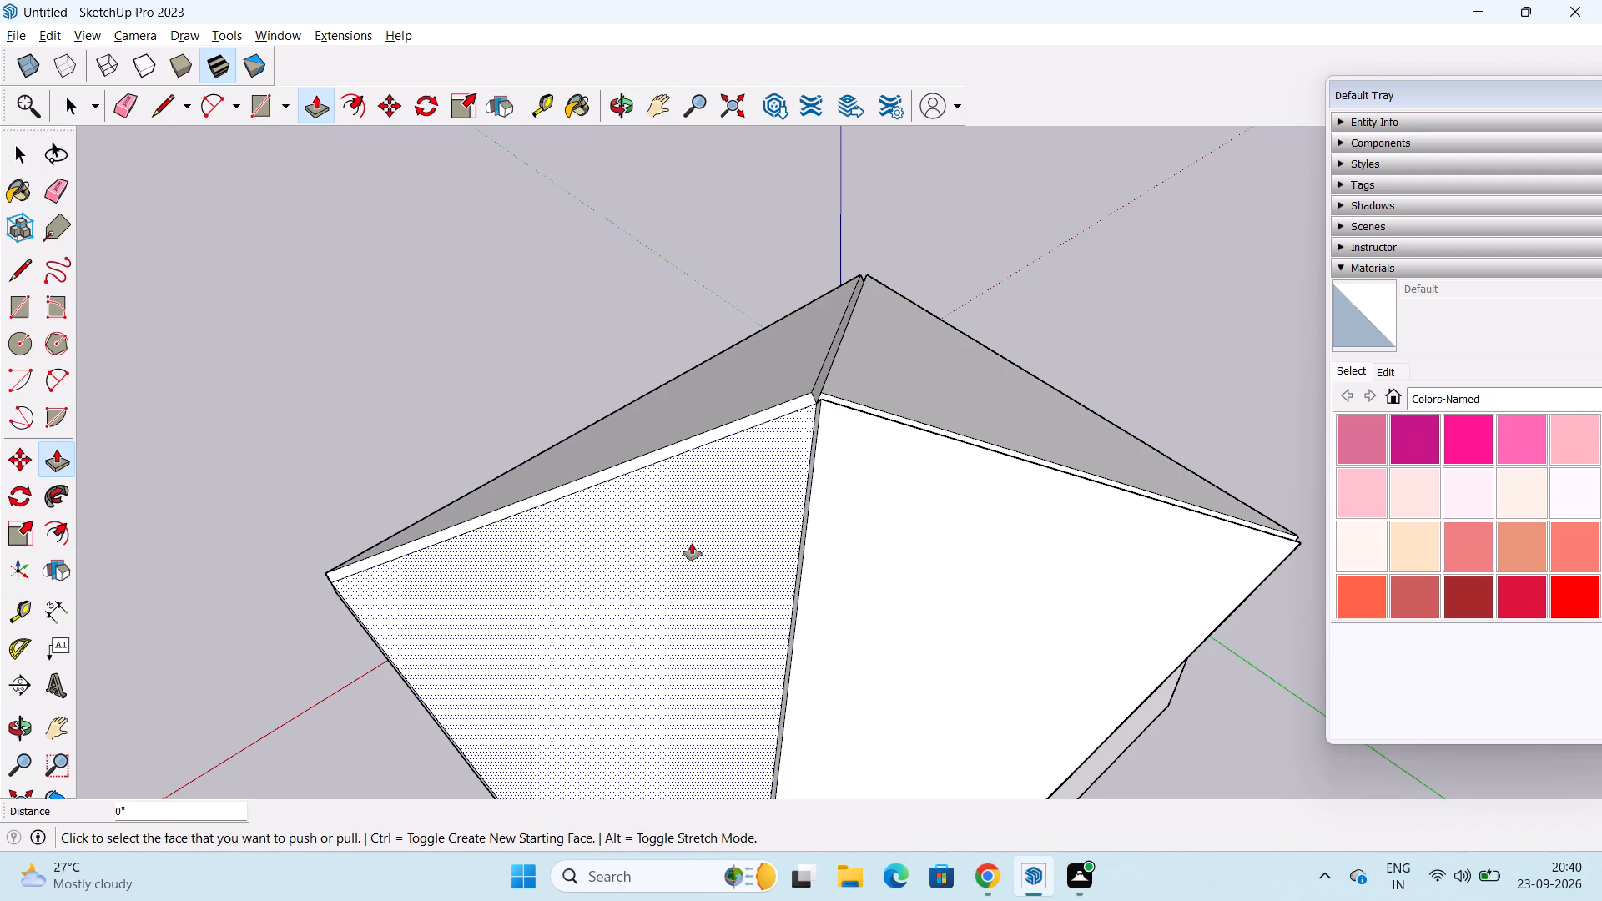
{"action": "double_click", "coordinate": [692, 543]}
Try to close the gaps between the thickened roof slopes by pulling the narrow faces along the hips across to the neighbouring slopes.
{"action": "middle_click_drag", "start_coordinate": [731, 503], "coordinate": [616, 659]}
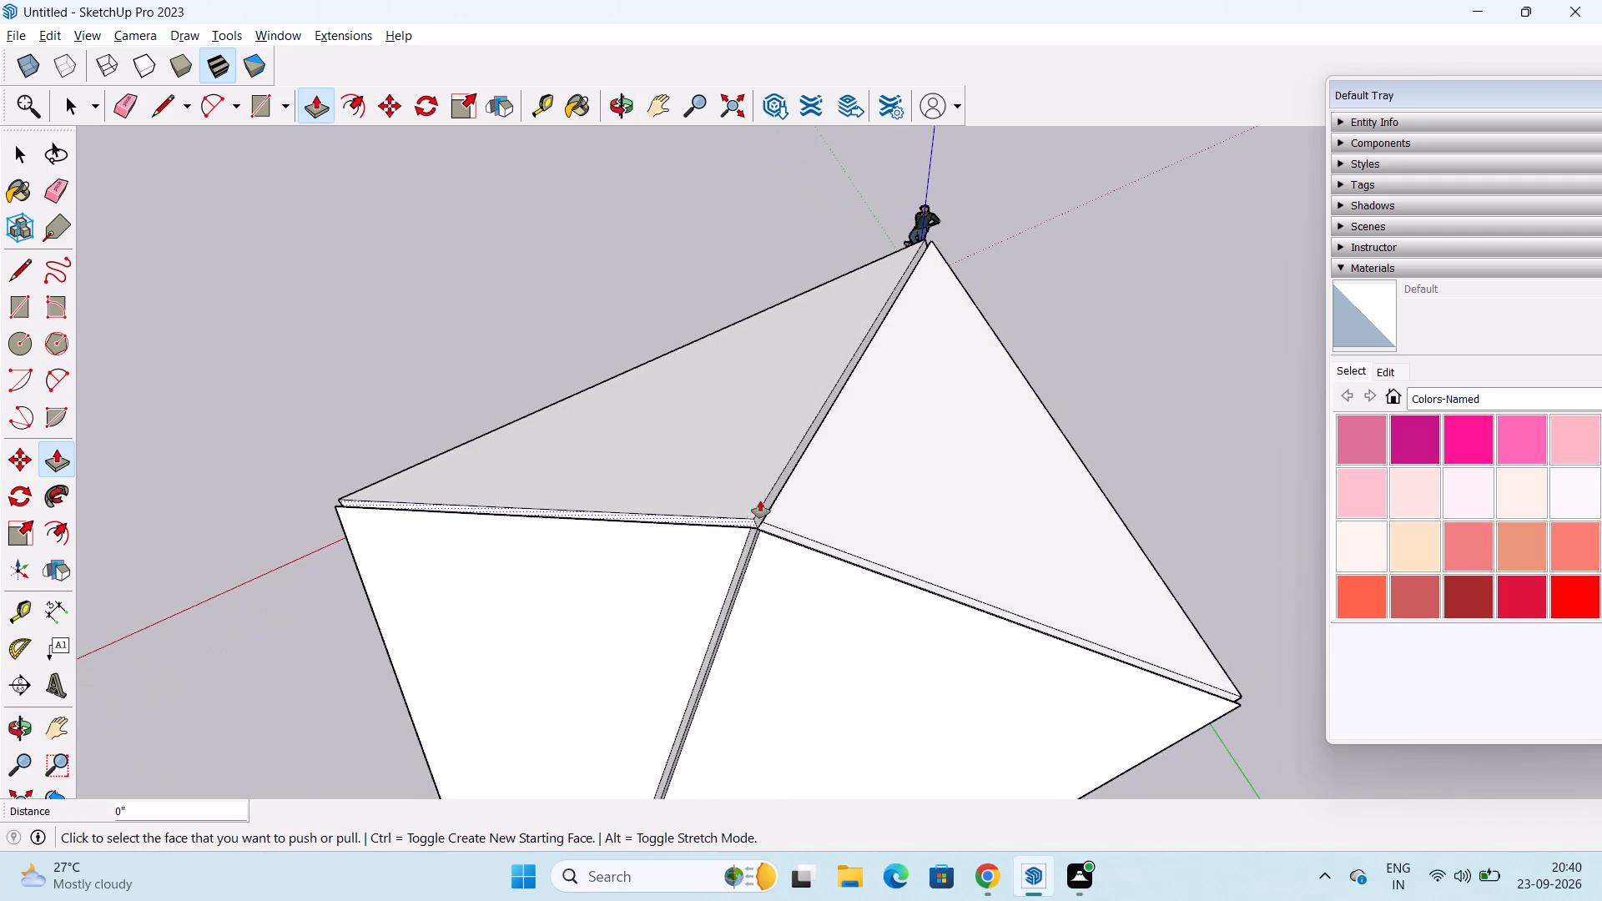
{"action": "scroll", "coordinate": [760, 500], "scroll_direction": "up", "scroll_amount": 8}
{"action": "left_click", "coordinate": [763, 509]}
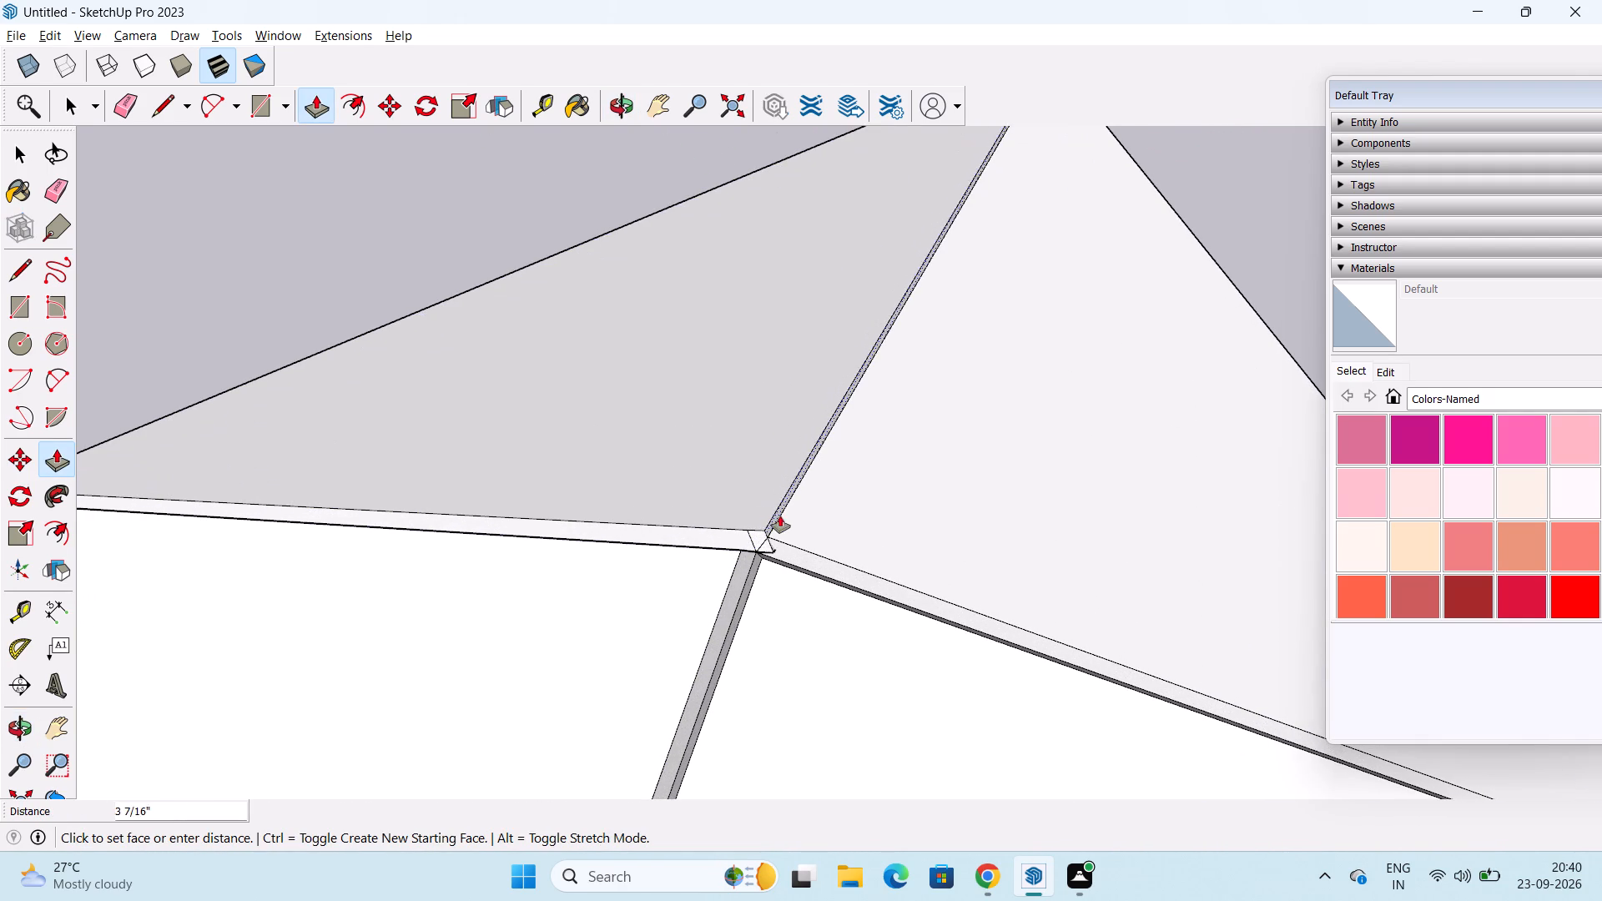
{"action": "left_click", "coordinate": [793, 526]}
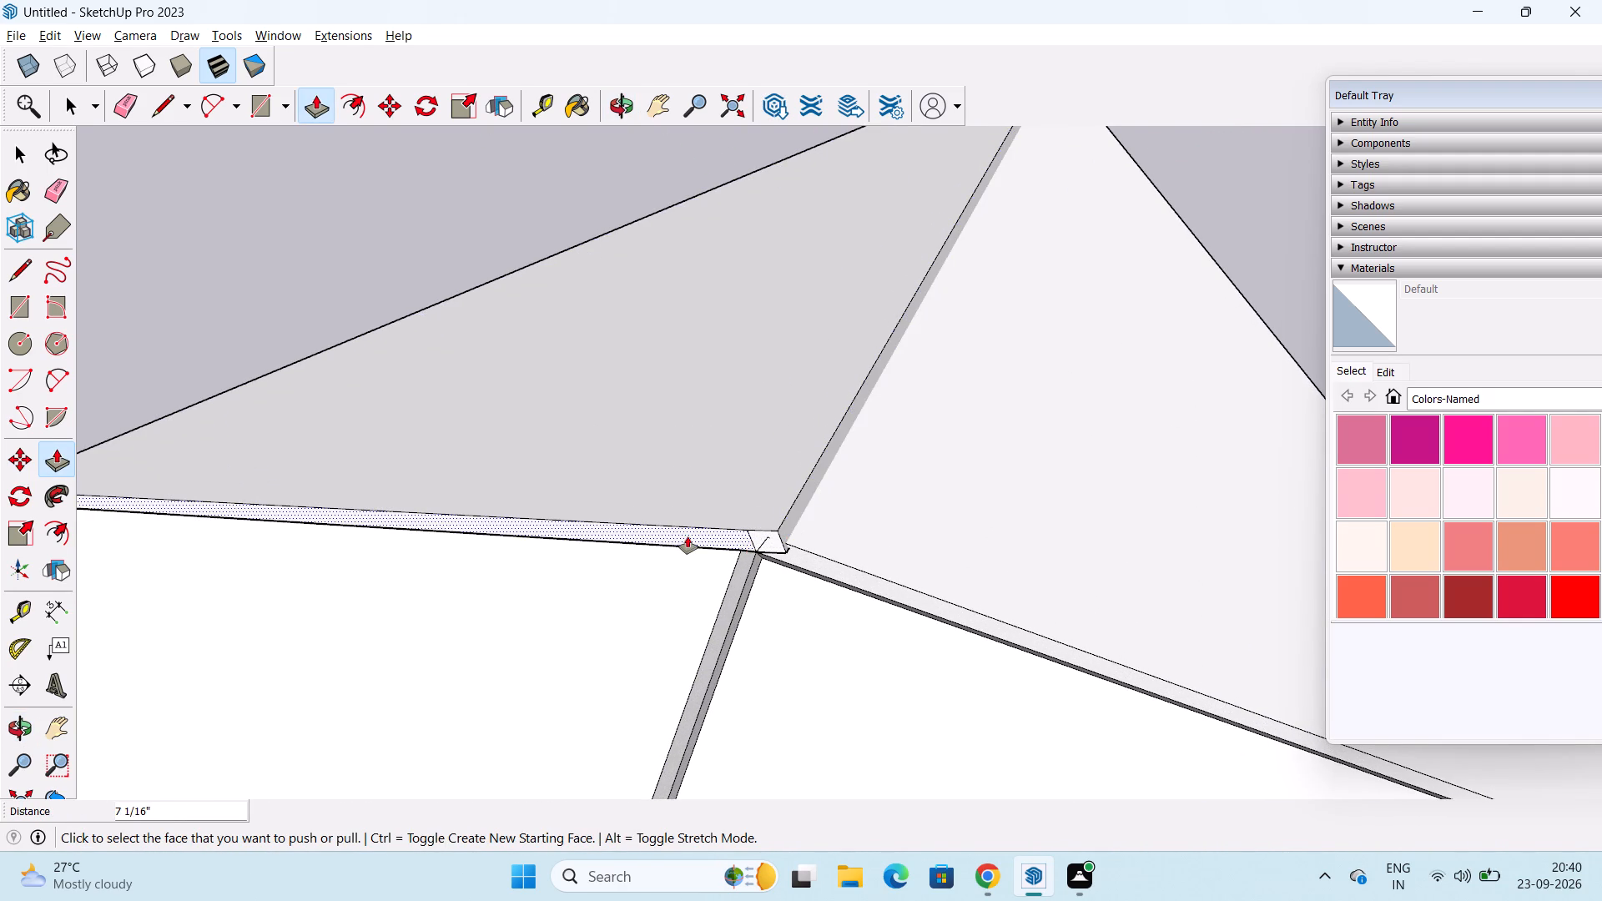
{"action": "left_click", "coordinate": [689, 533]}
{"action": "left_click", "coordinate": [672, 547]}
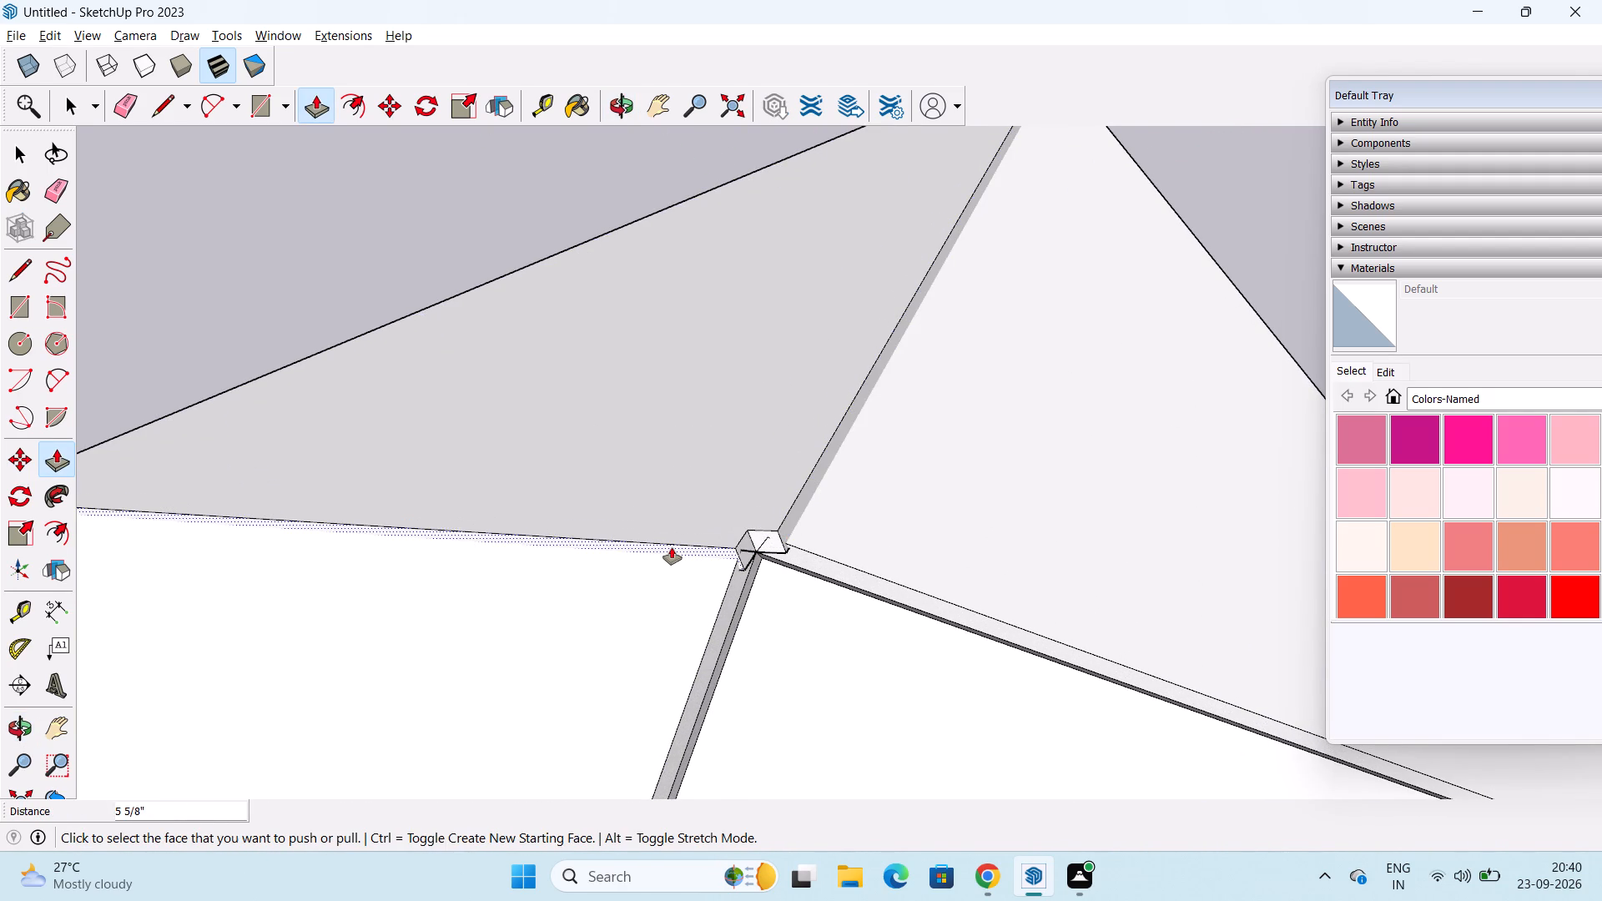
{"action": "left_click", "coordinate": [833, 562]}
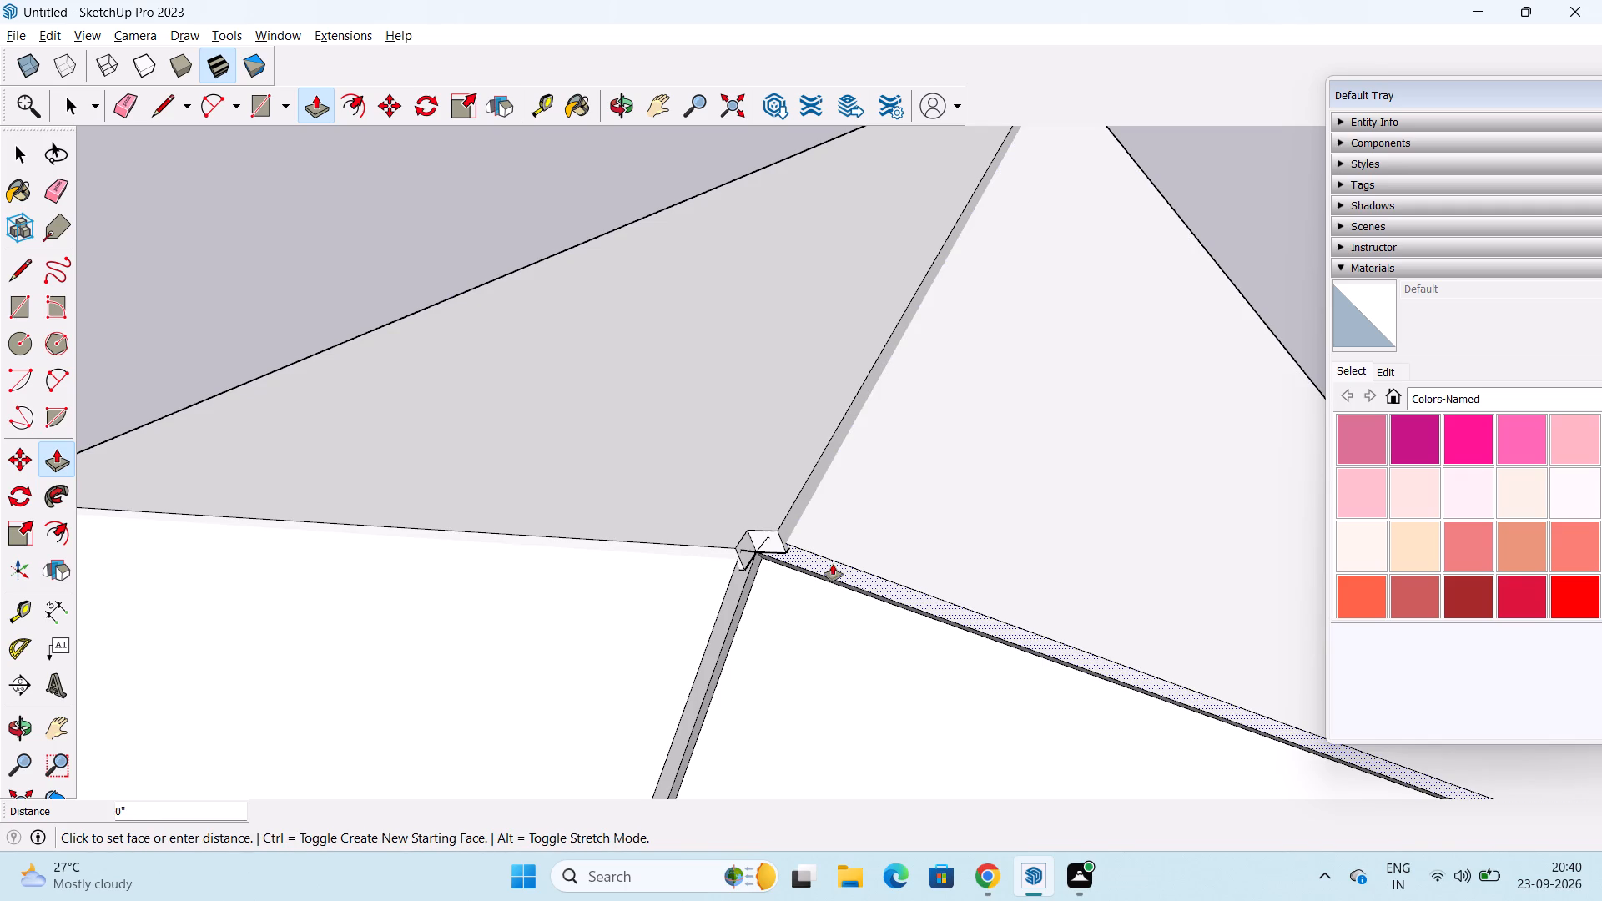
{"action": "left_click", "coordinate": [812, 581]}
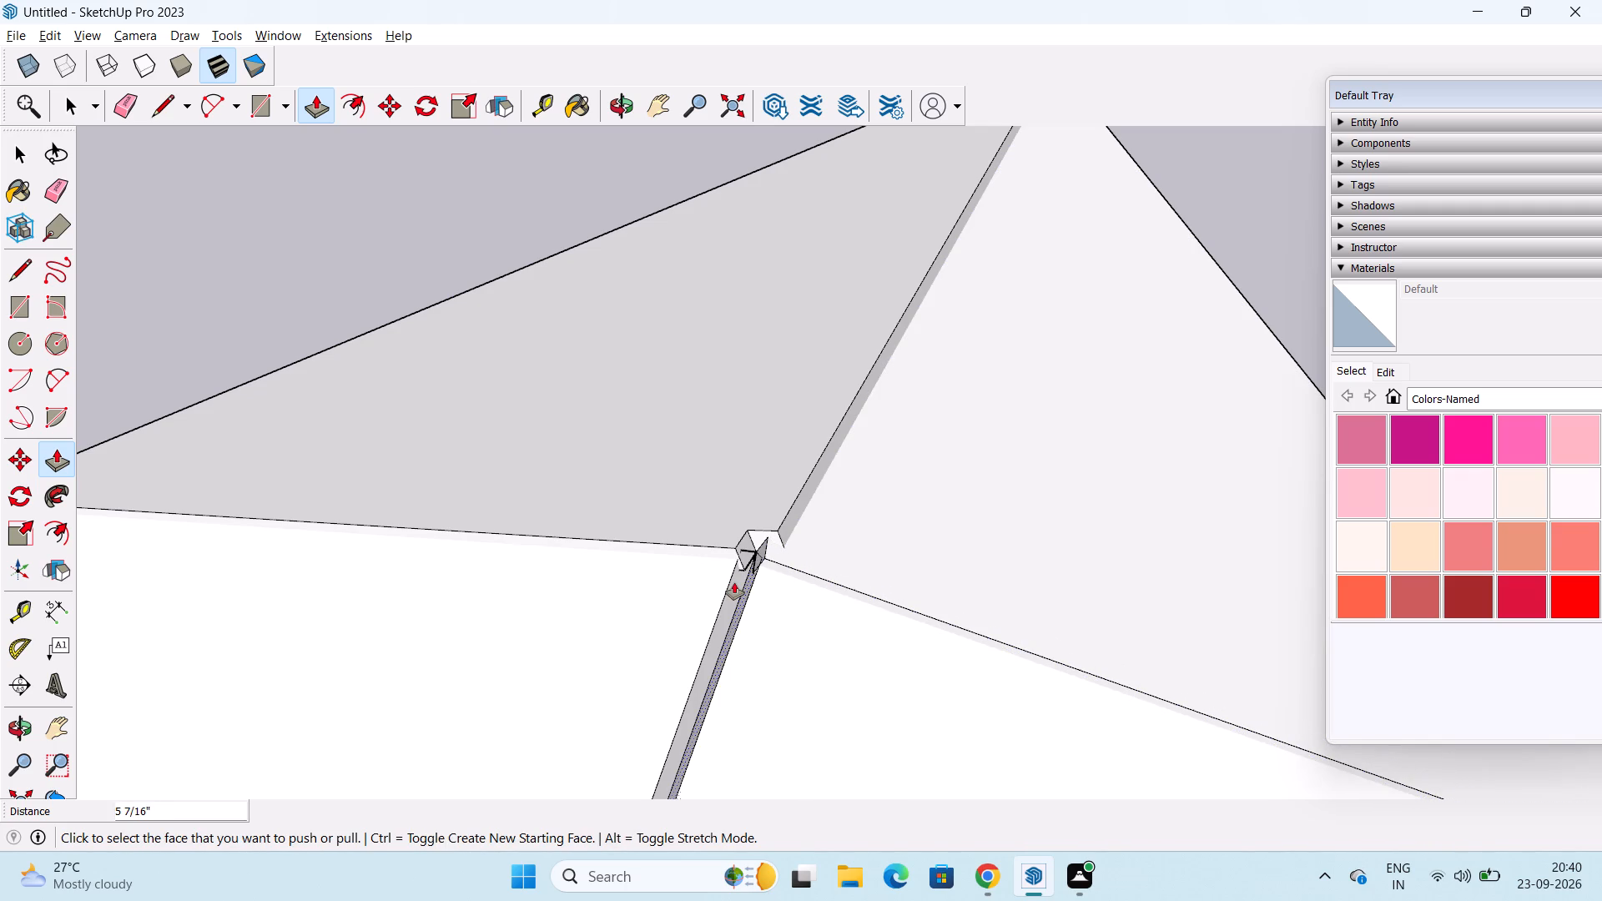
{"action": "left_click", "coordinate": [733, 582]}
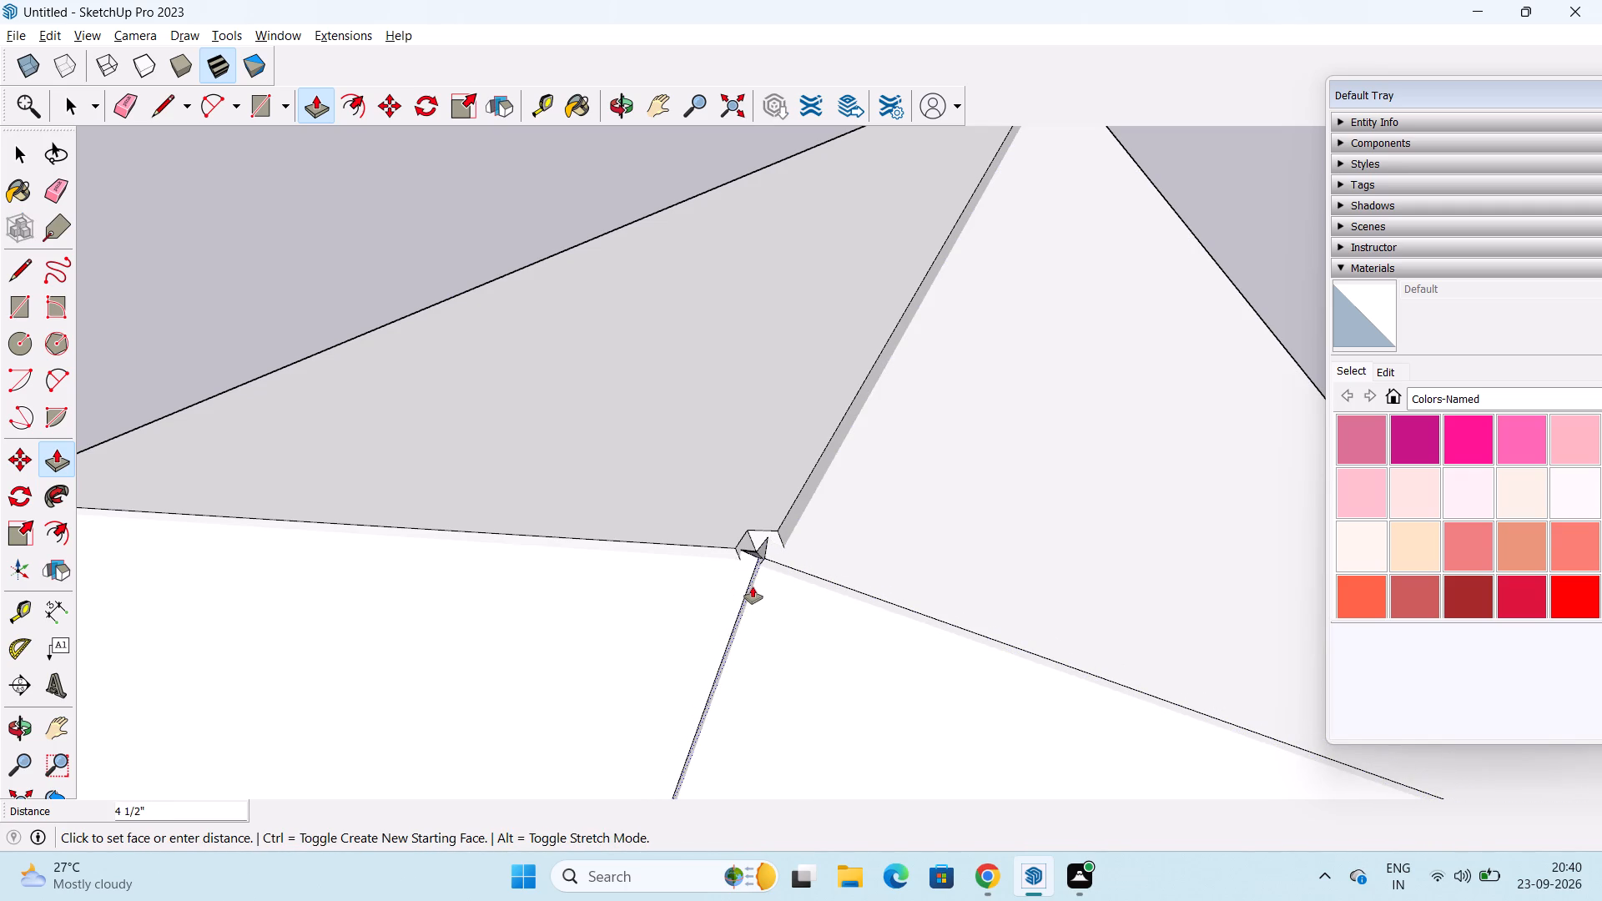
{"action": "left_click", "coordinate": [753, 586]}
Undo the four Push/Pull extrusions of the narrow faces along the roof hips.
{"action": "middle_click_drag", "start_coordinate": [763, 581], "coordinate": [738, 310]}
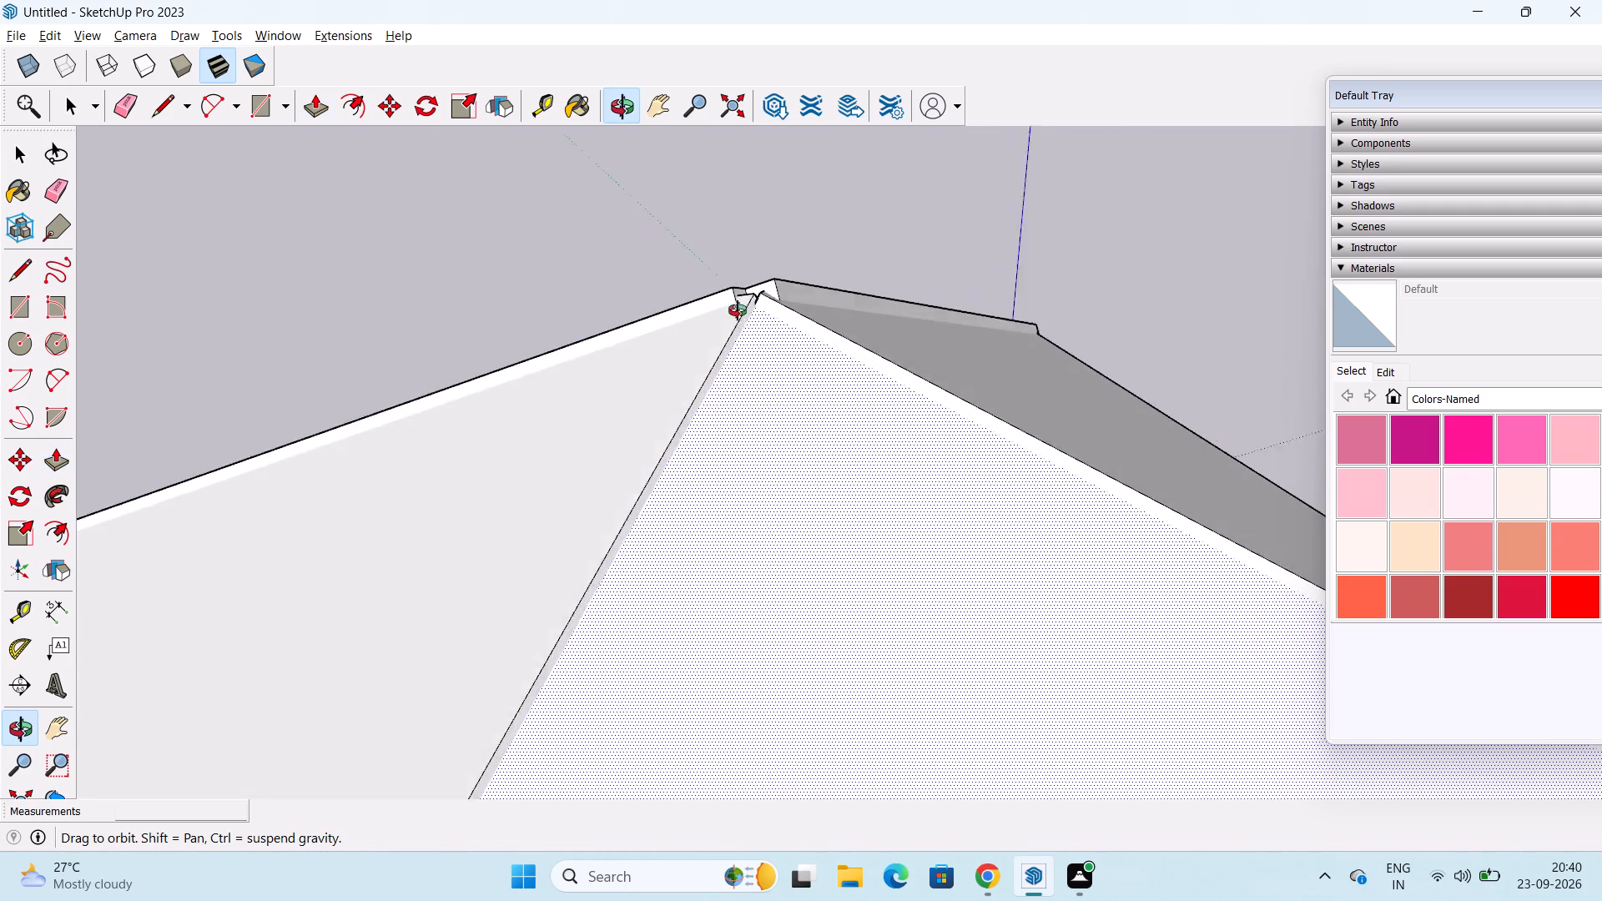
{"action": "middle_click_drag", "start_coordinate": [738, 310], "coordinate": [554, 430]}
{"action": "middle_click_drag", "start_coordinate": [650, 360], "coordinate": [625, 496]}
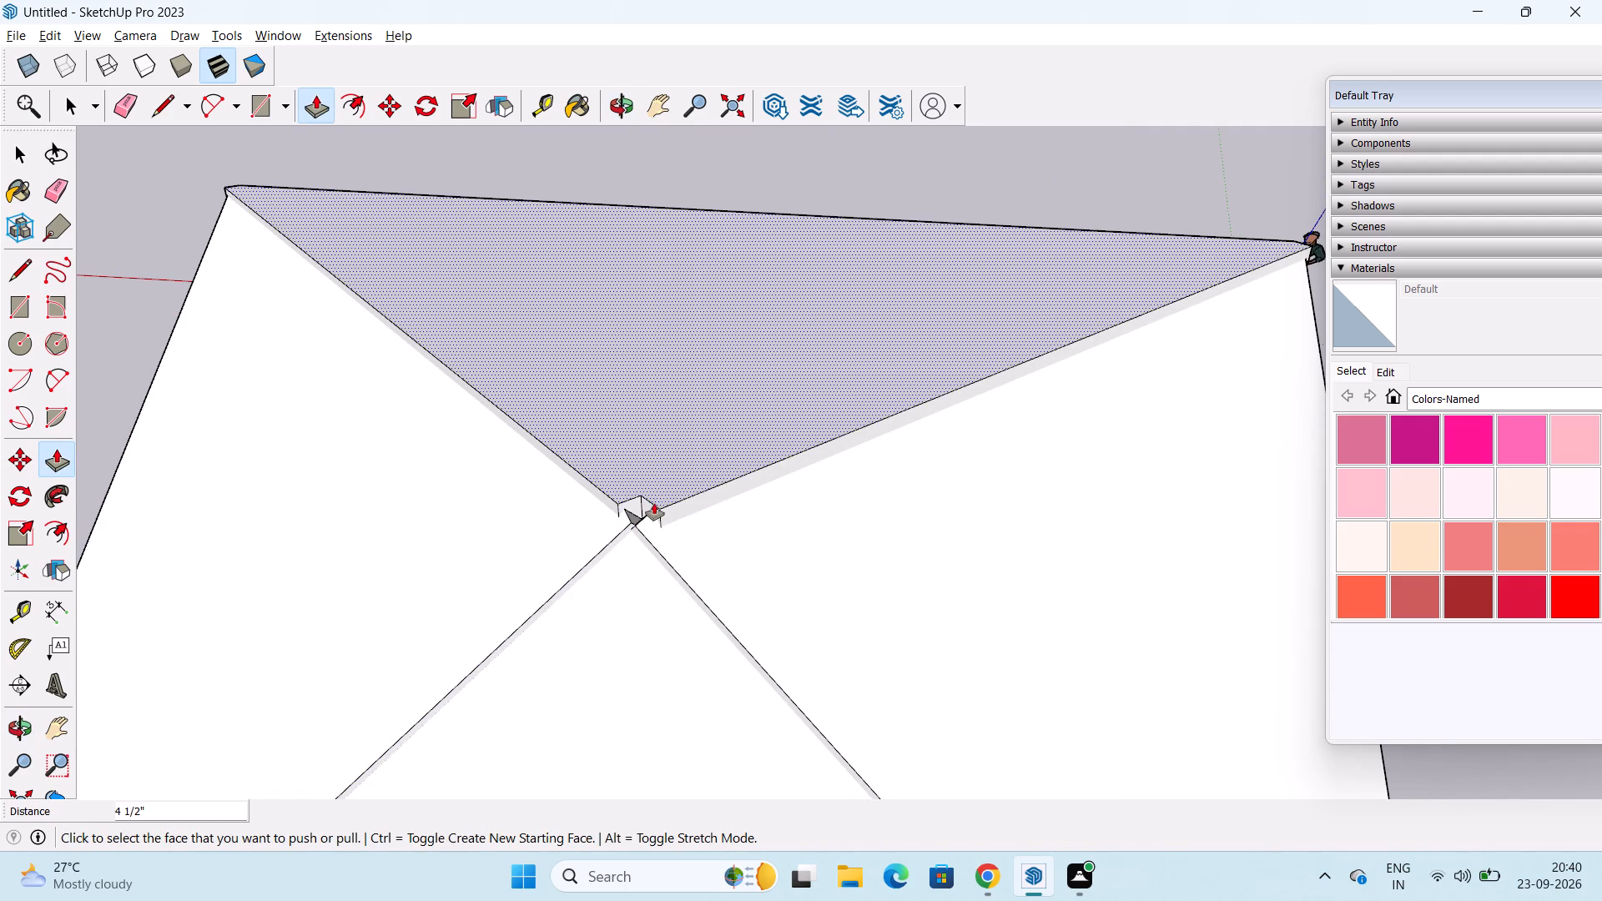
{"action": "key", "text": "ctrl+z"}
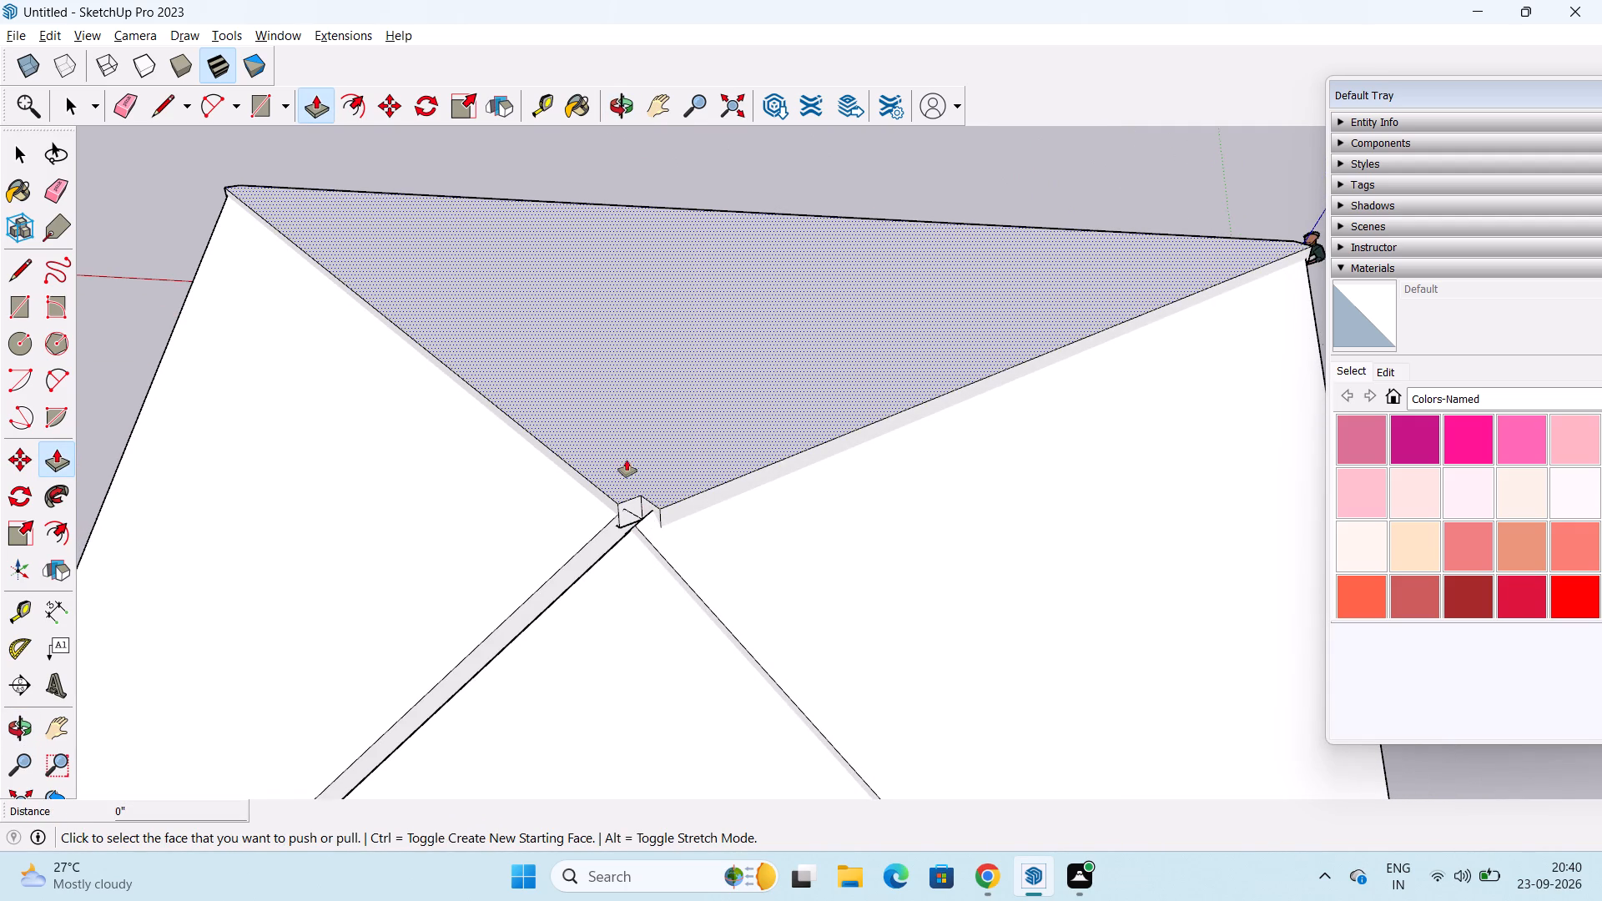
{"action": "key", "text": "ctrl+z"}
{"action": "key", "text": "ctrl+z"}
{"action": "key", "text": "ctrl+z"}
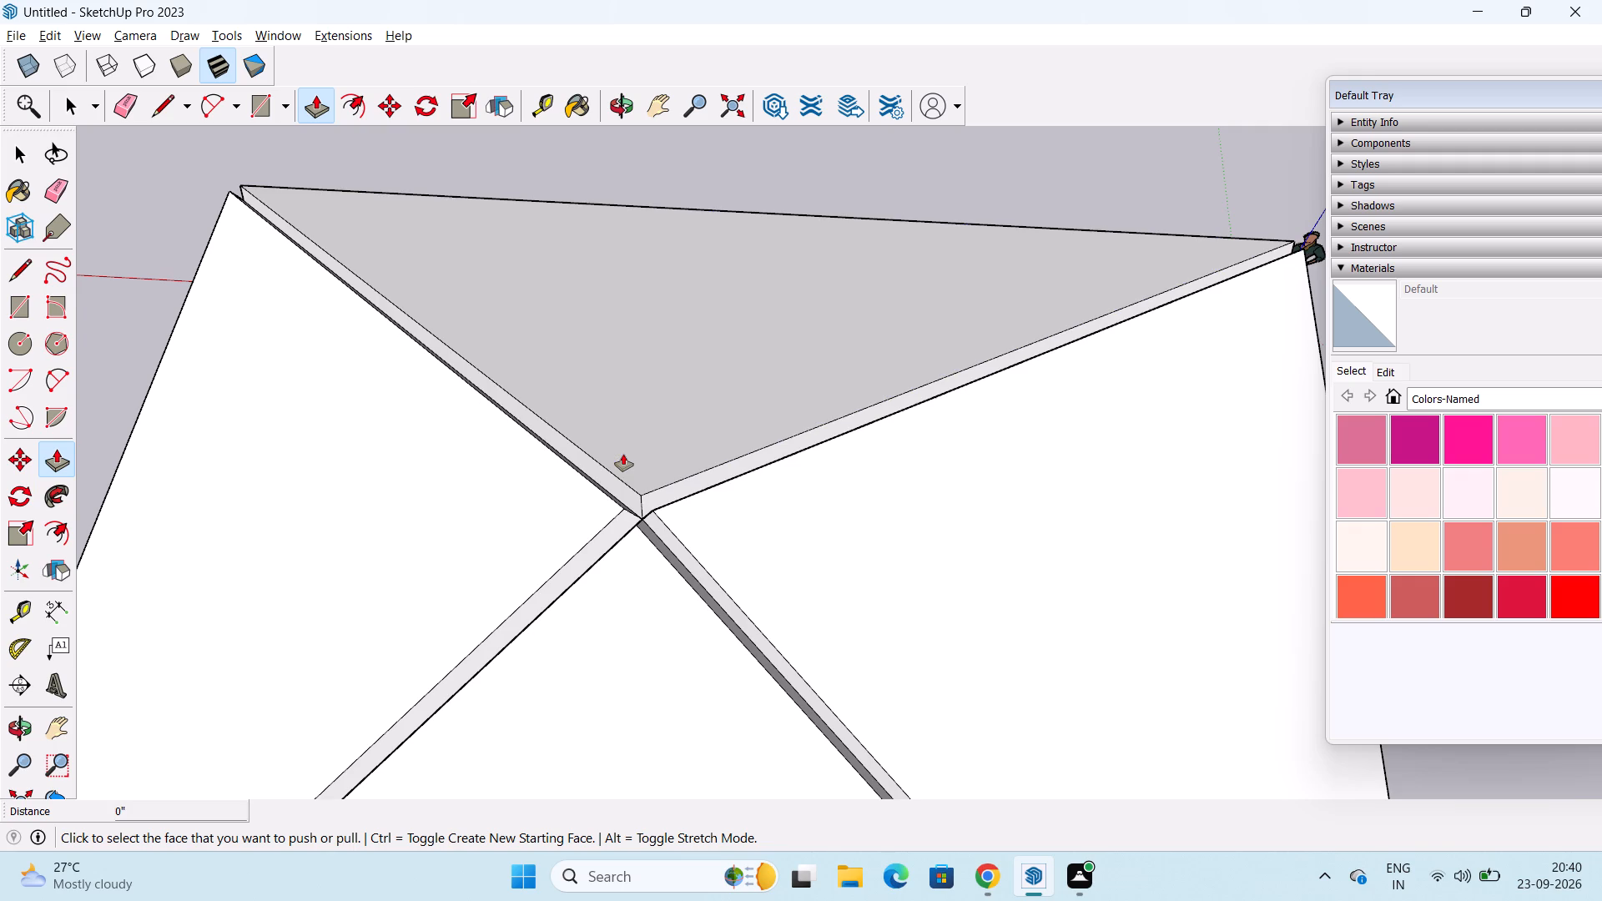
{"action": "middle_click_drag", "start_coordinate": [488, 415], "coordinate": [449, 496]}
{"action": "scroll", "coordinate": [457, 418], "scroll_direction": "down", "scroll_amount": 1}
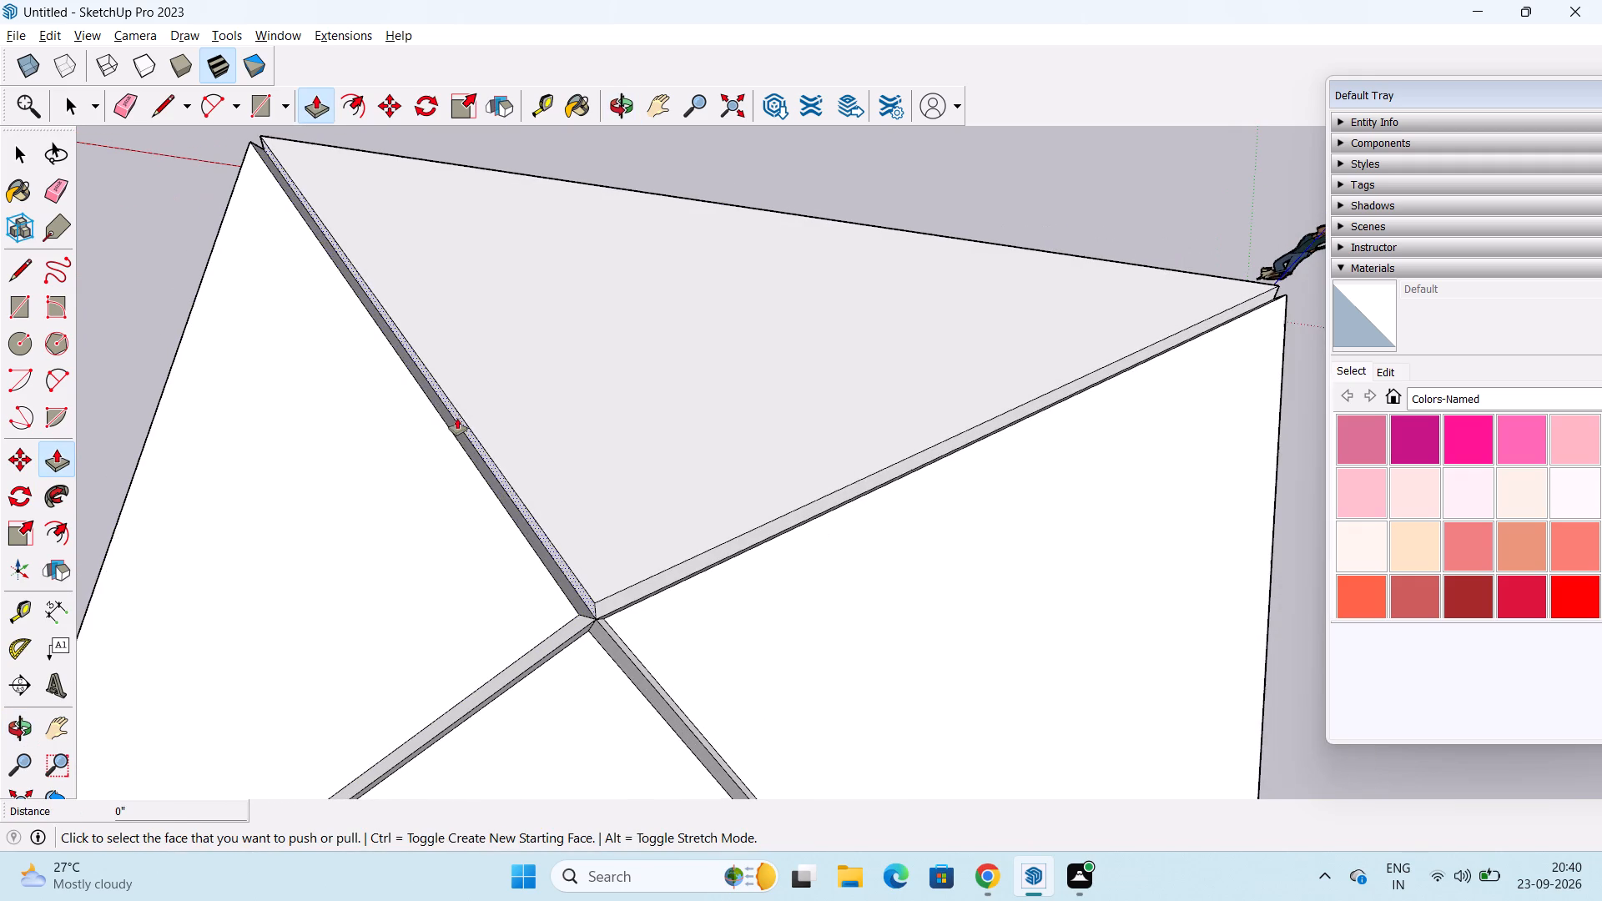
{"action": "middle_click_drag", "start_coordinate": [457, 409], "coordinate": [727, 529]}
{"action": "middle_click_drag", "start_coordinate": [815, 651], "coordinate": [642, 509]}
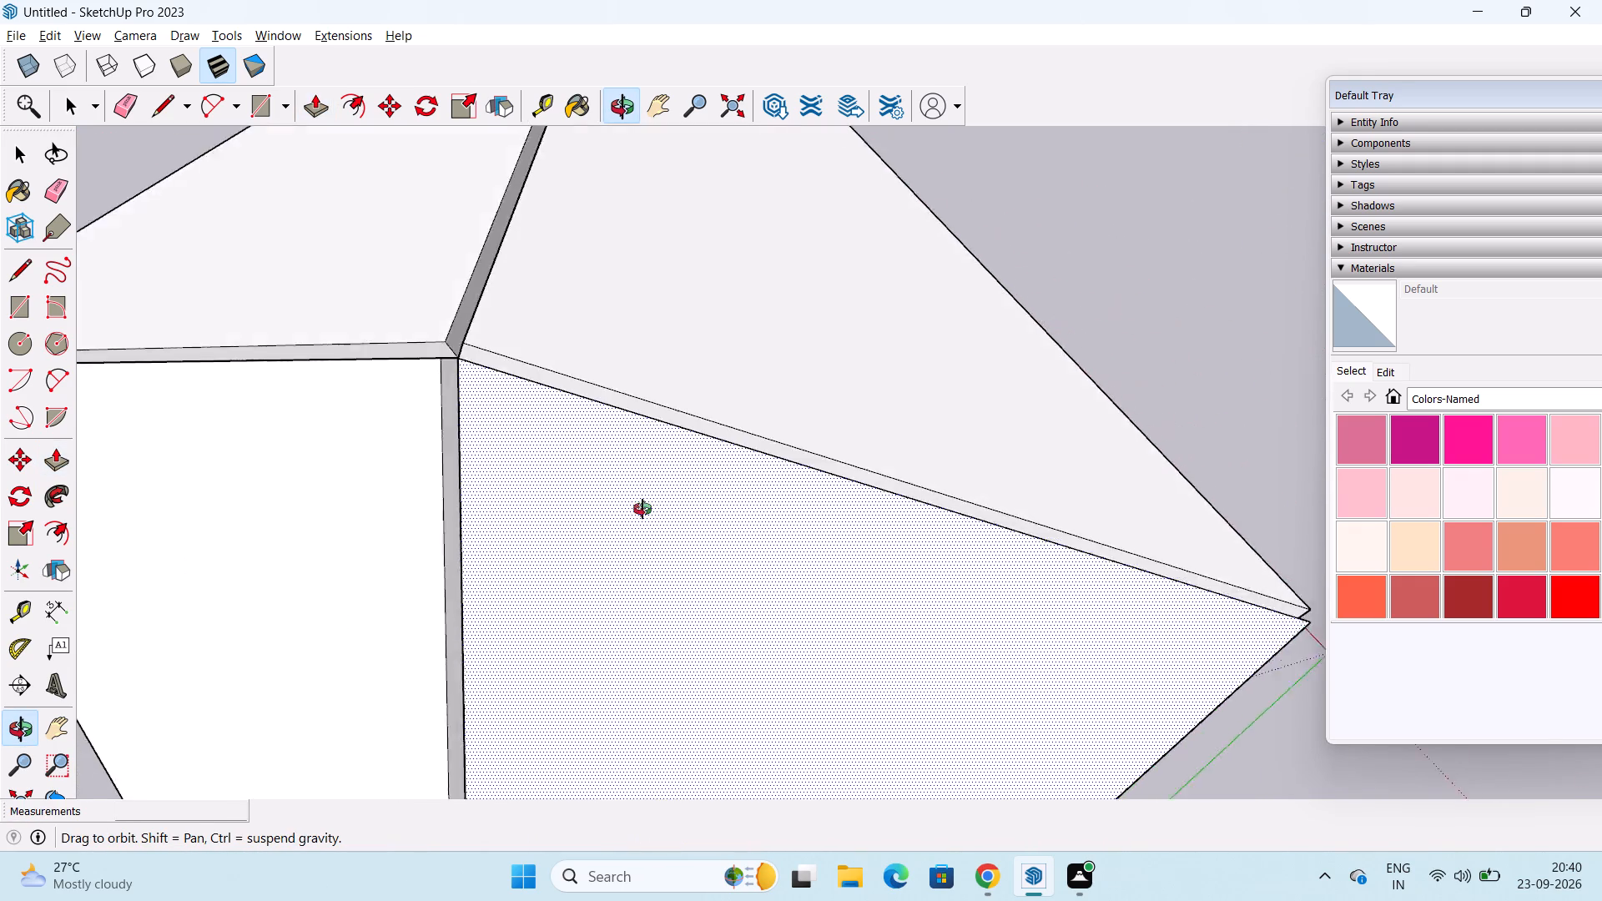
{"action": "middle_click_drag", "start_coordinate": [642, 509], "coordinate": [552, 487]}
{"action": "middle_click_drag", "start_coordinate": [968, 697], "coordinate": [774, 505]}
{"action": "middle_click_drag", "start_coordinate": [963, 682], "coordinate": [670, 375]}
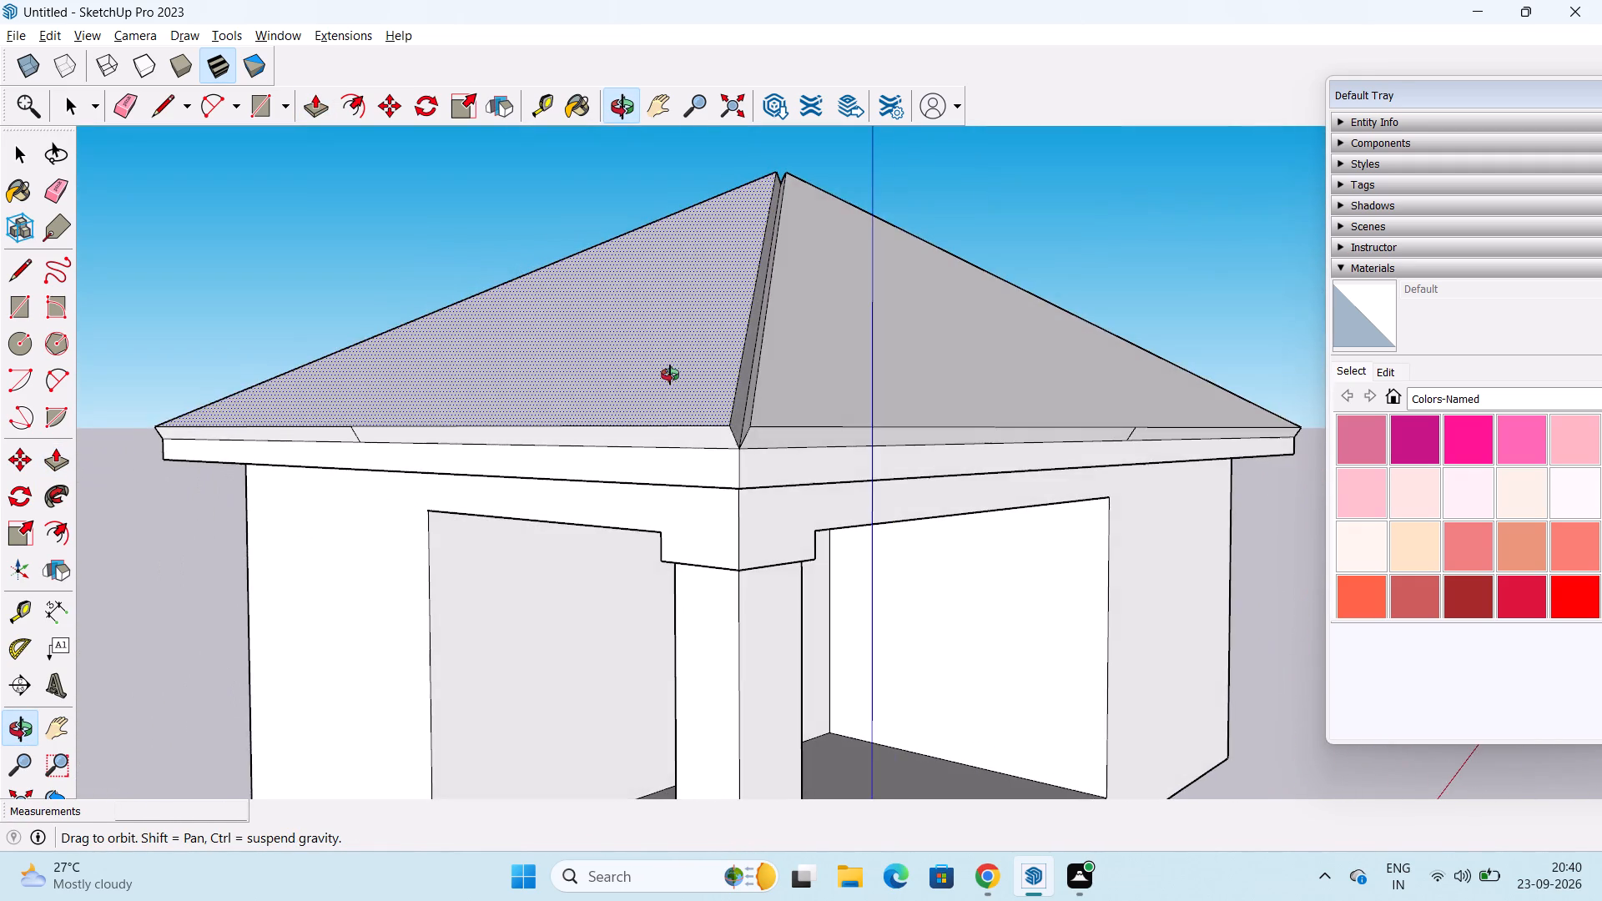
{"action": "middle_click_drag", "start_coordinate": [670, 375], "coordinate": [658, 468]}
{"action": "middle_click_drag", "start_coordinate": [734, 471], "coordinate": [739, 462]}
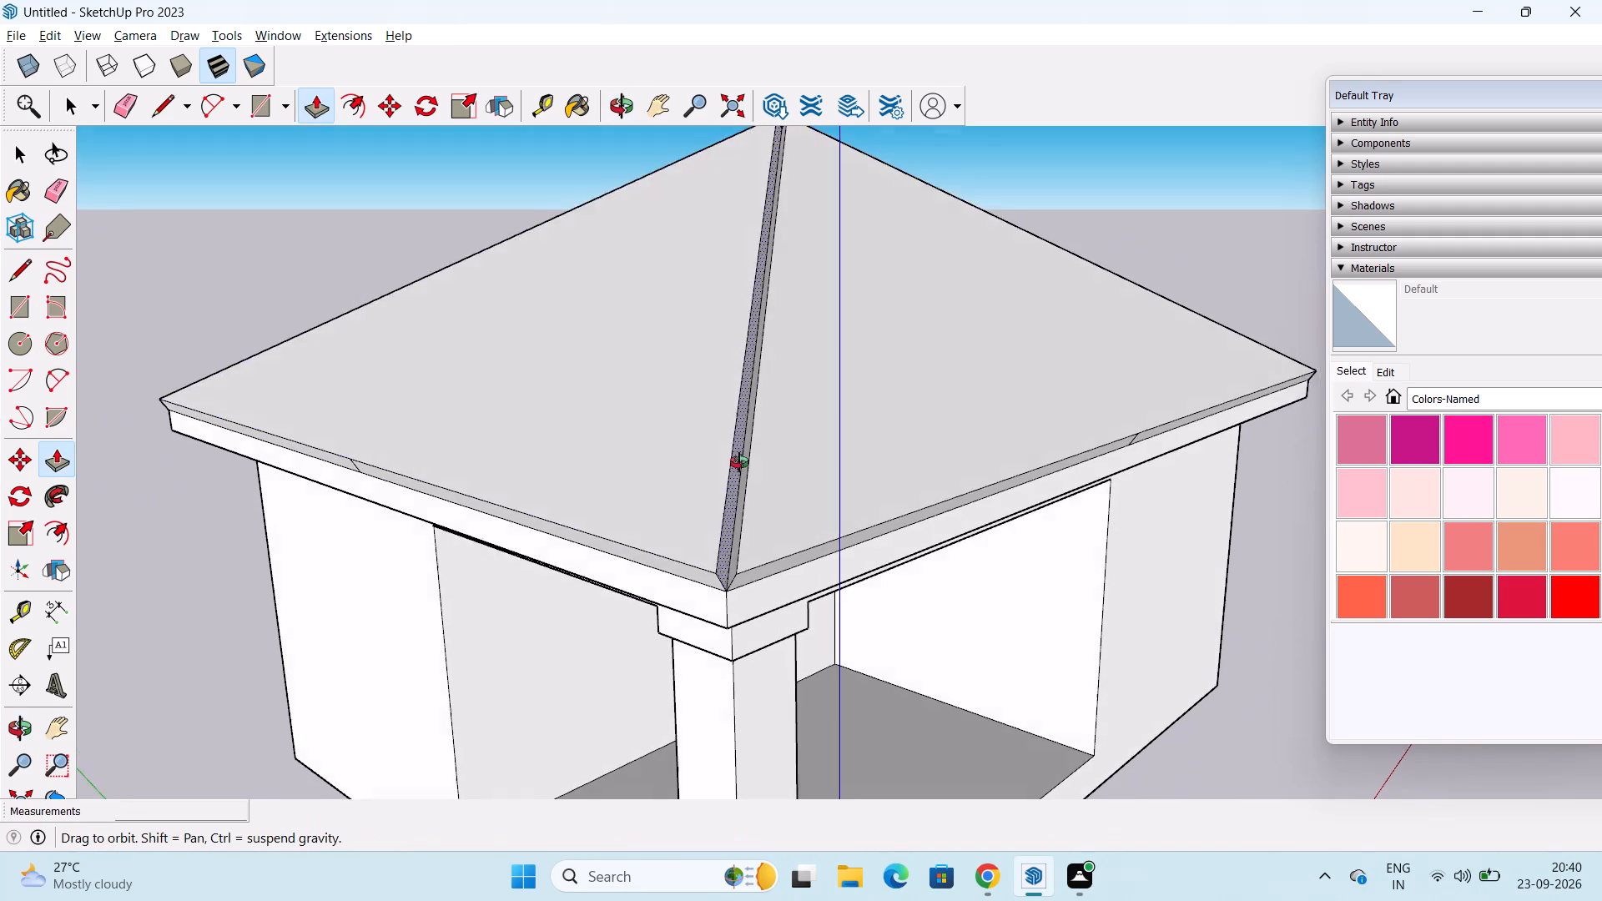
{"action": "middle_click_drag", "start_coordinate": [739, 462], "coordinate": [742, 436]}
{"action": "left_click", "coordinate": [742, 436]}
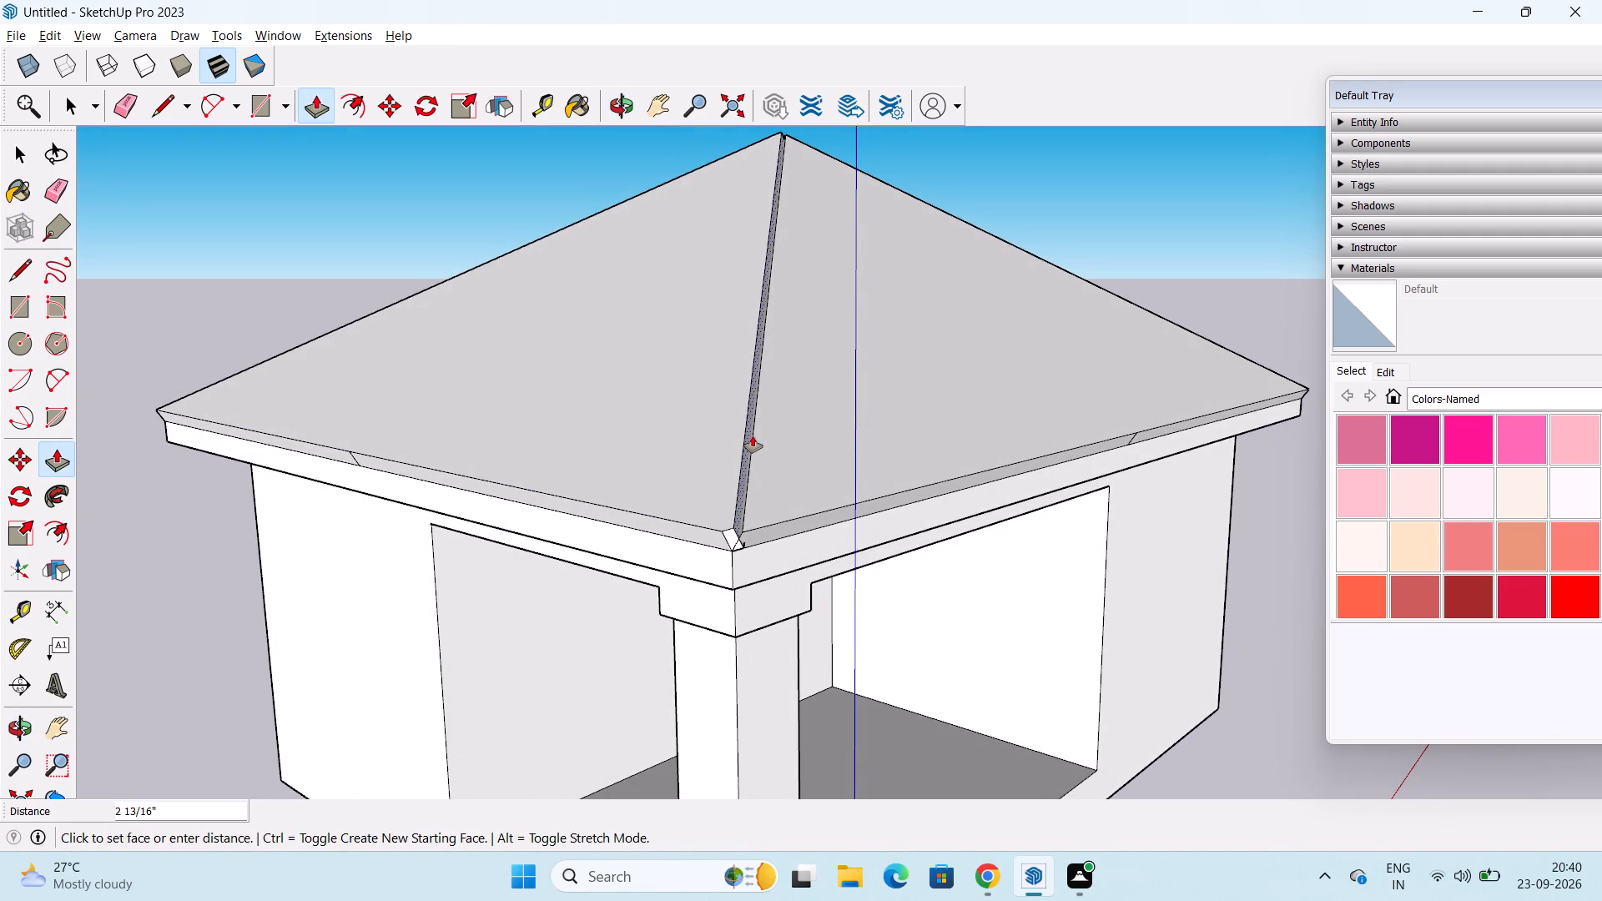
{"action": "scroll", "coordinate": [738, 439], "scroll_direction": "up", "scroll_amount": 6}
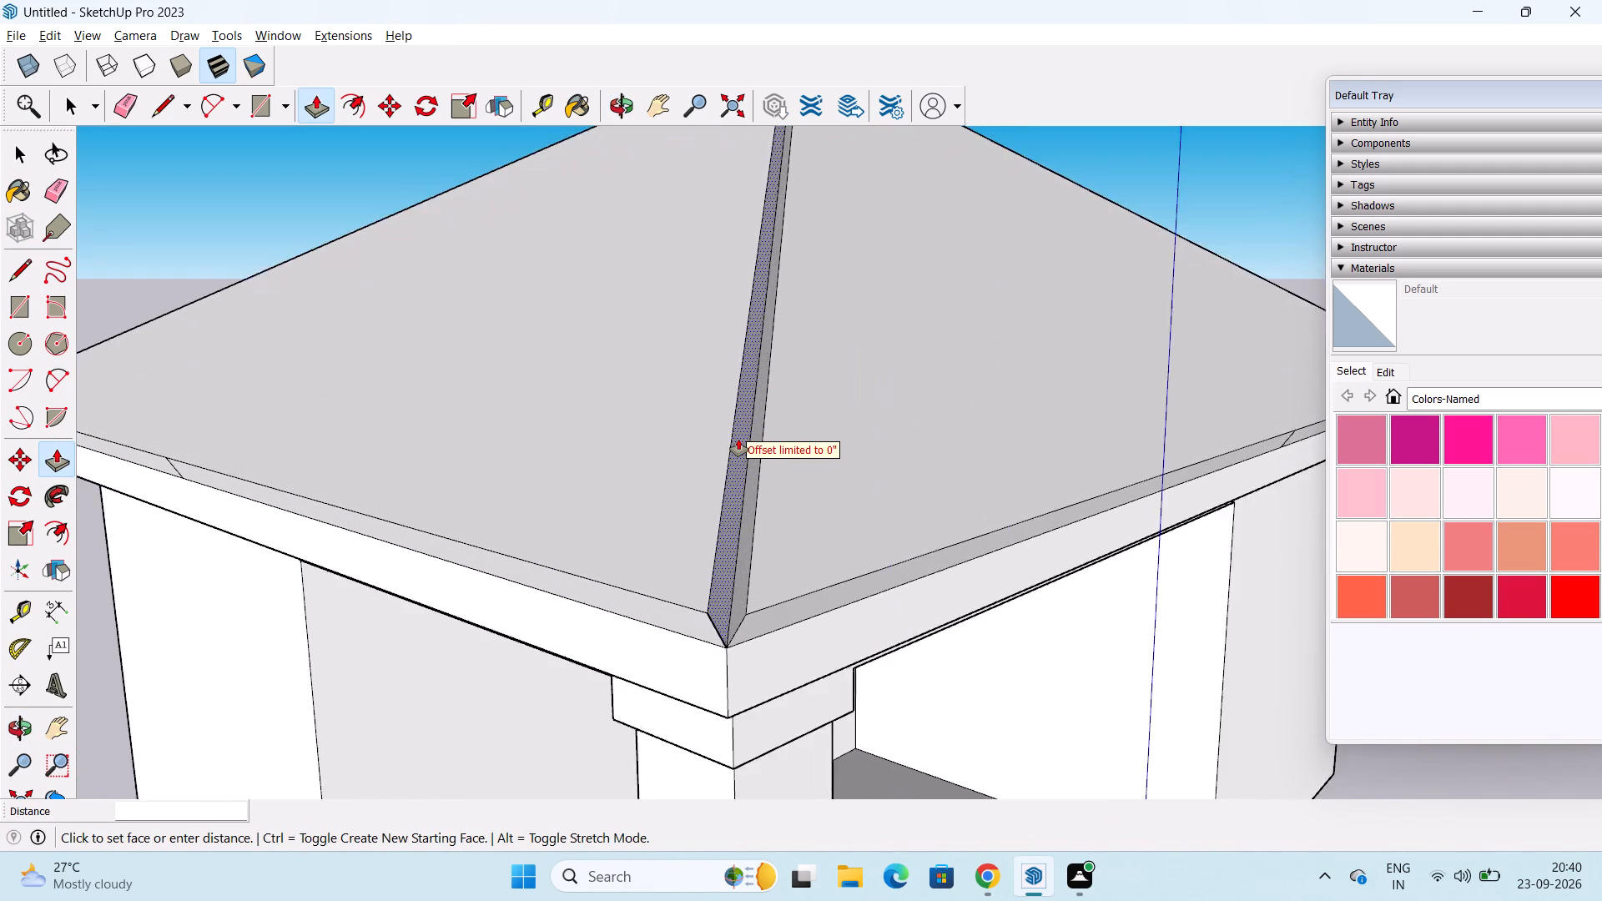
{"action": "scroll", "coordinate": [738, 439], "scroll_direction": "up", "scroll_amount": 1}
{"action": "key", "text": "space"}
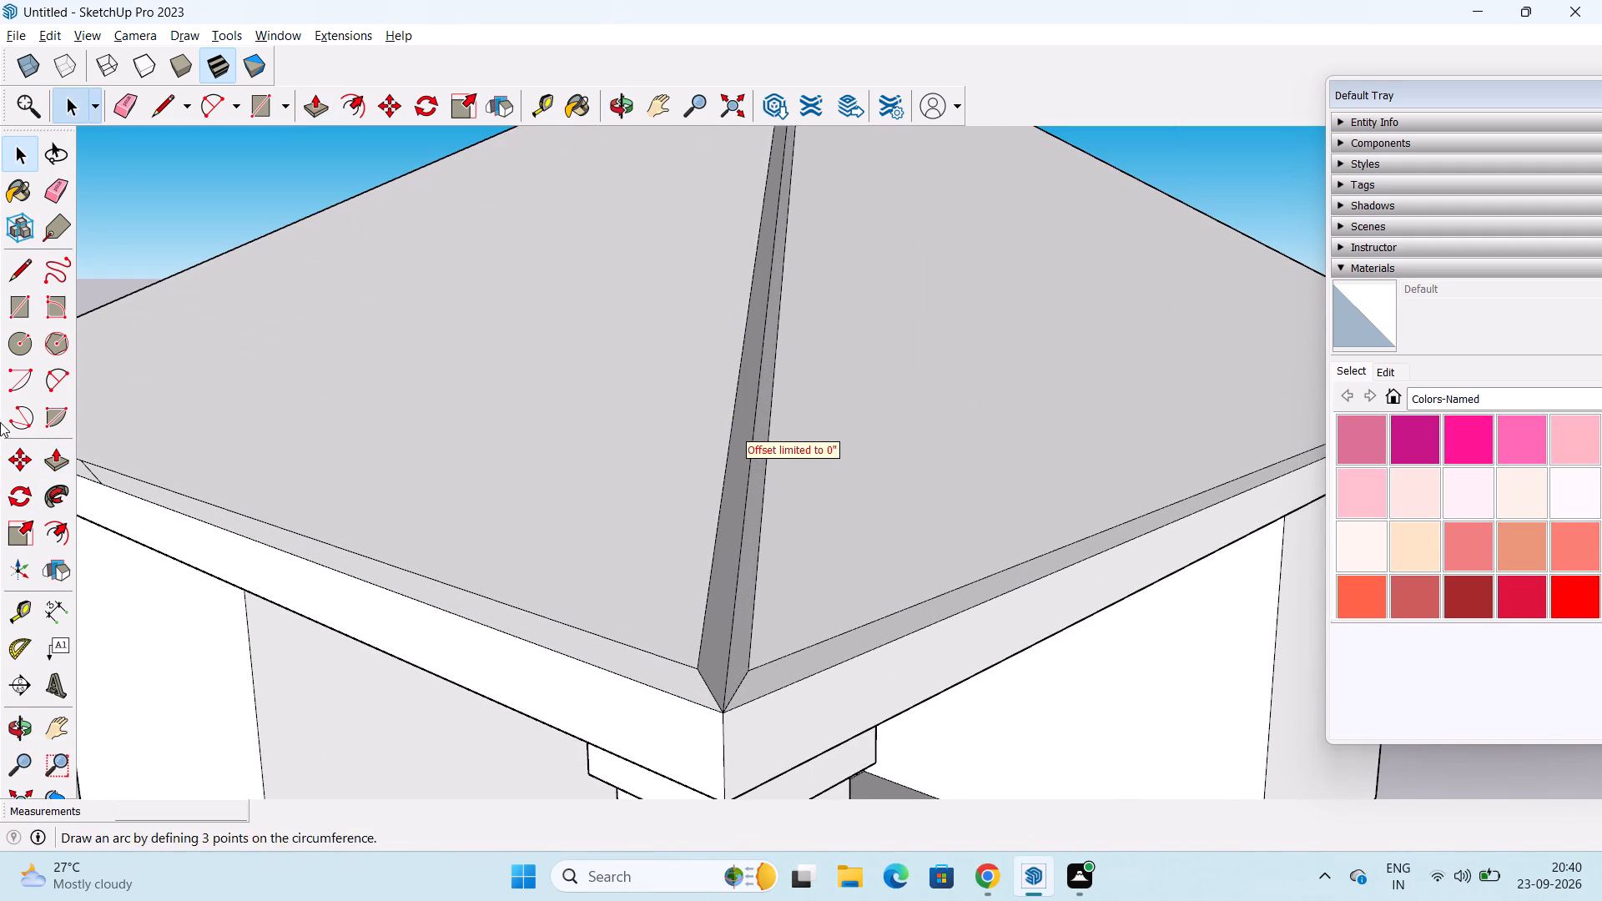
Draw lines about 4 9/16" long across both ends of the hip gap above the corner column, at the eave and at the apex.
{"action": "left_click", "coordinate": [26, 268]}
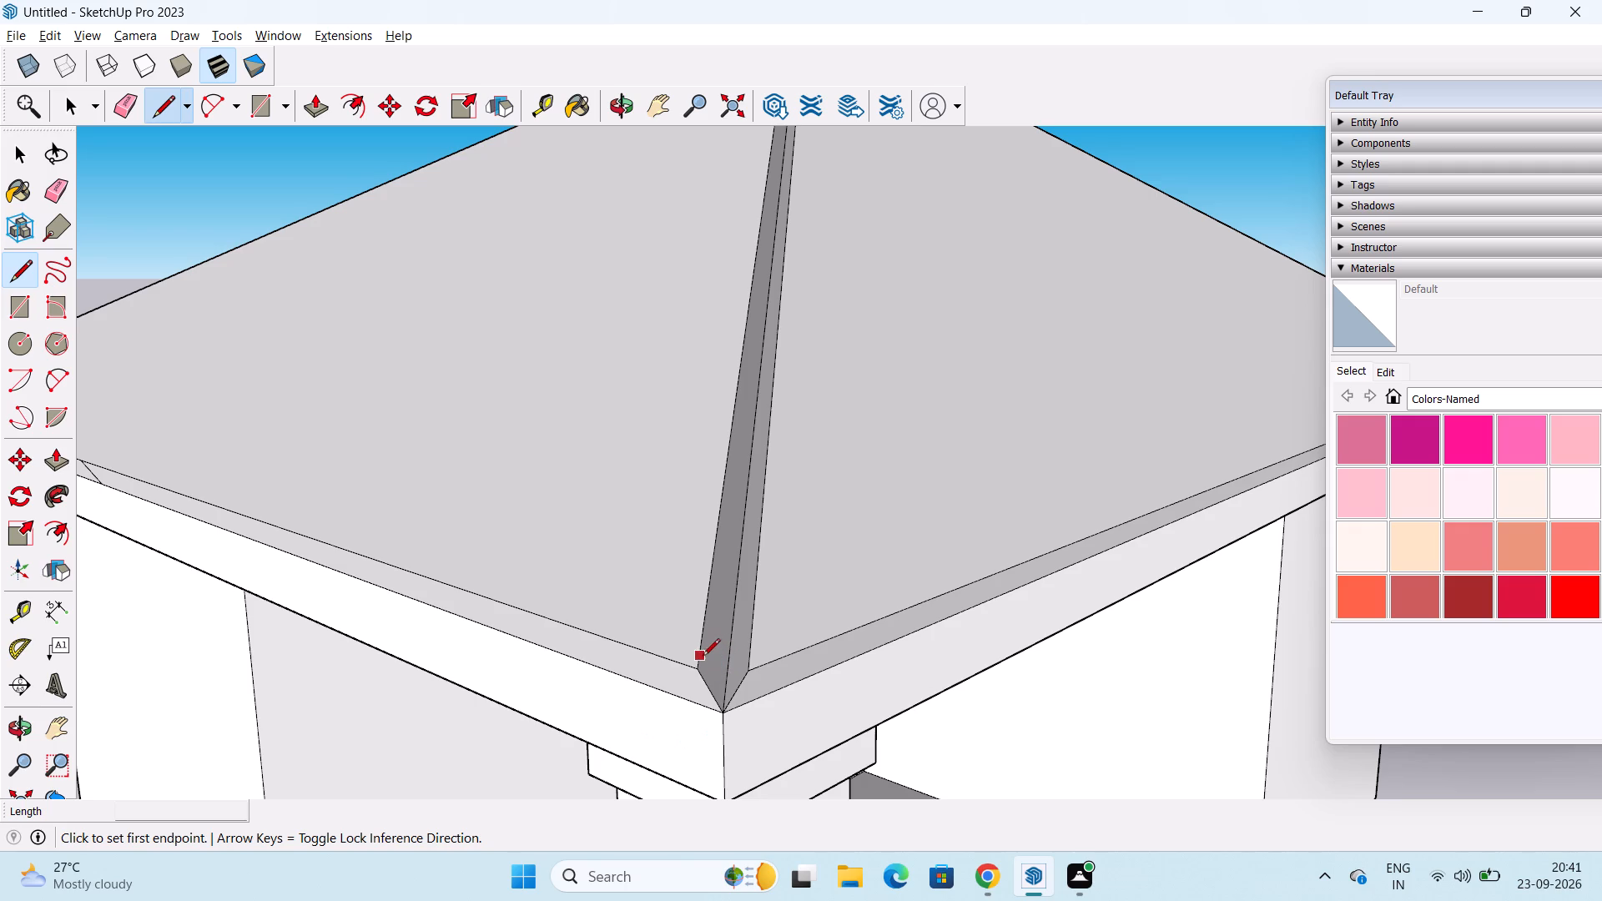
{"action": "left_click", "coordinate": [702, 664]}
{"action": "left_click", "coordinate": [751, 677]}
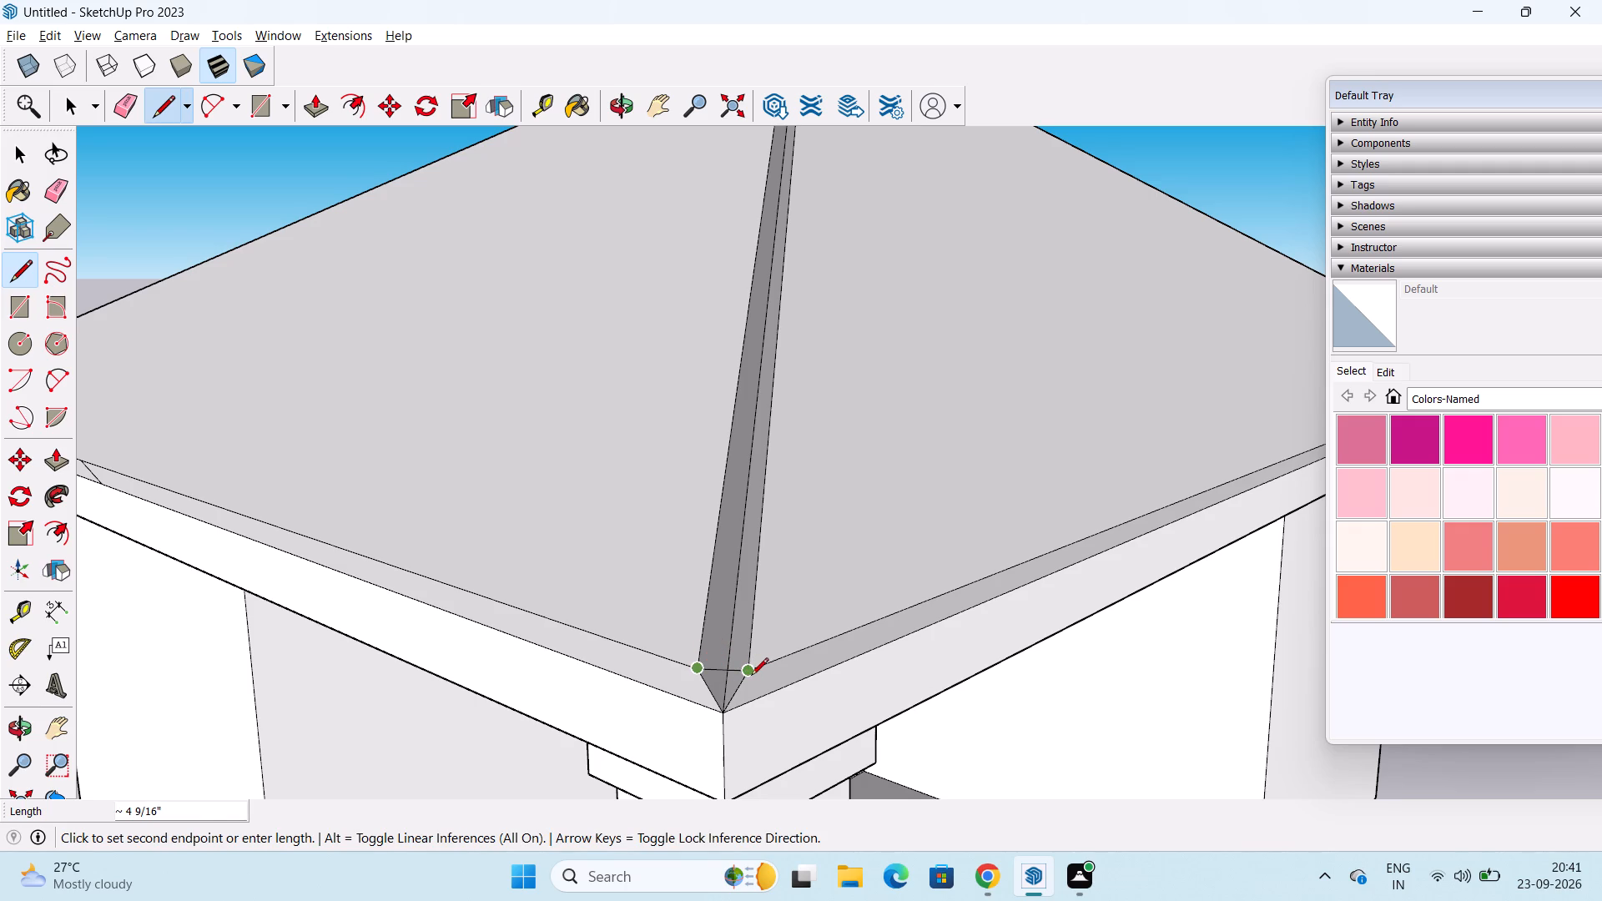
{"action": "scroll", "coordinate": [754, 653], "scroll_direction": "down", "scroll_amount": 6}
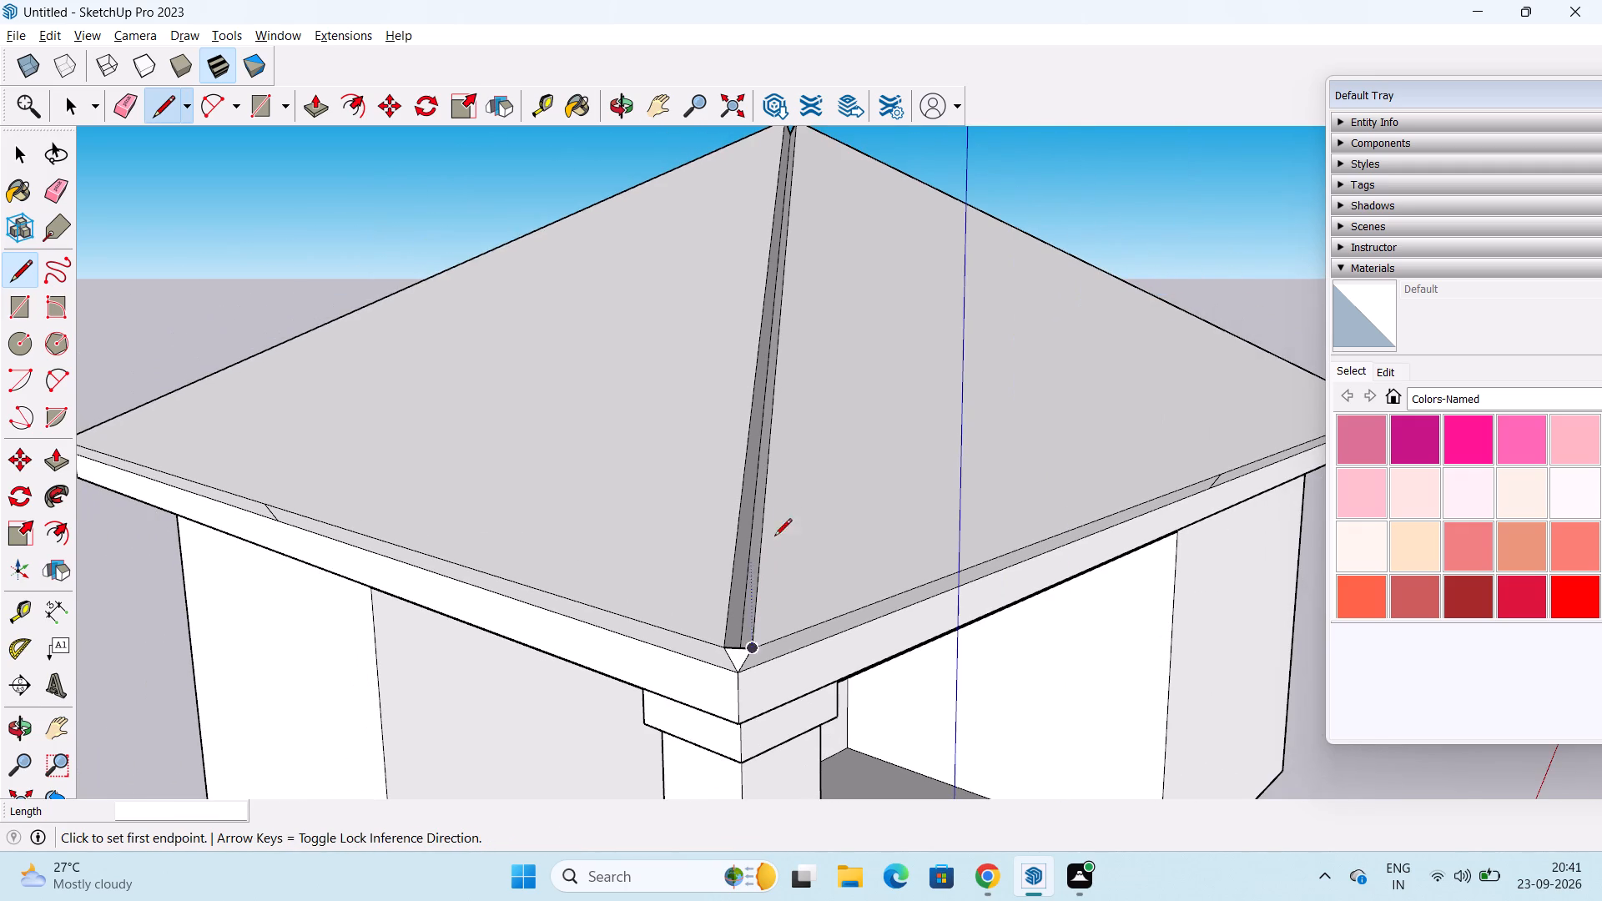
{"action": "scroll", "coordinate": [783, 518], "scroll_direction": "down", "scroll_amount": 2}
{"action": "middle_click_drag", "start_coordinate": [794, 496], "coordinate": [749, 717]}
{"action": "middle_click_drag", "start_coordinate": [777, 519], "coordinate": [704, 680], "text": "shift"}
{"action": "middle_click_drag", "start_coordinate": [834, 378], "coordinate": [783, 553], "text": "shift"}
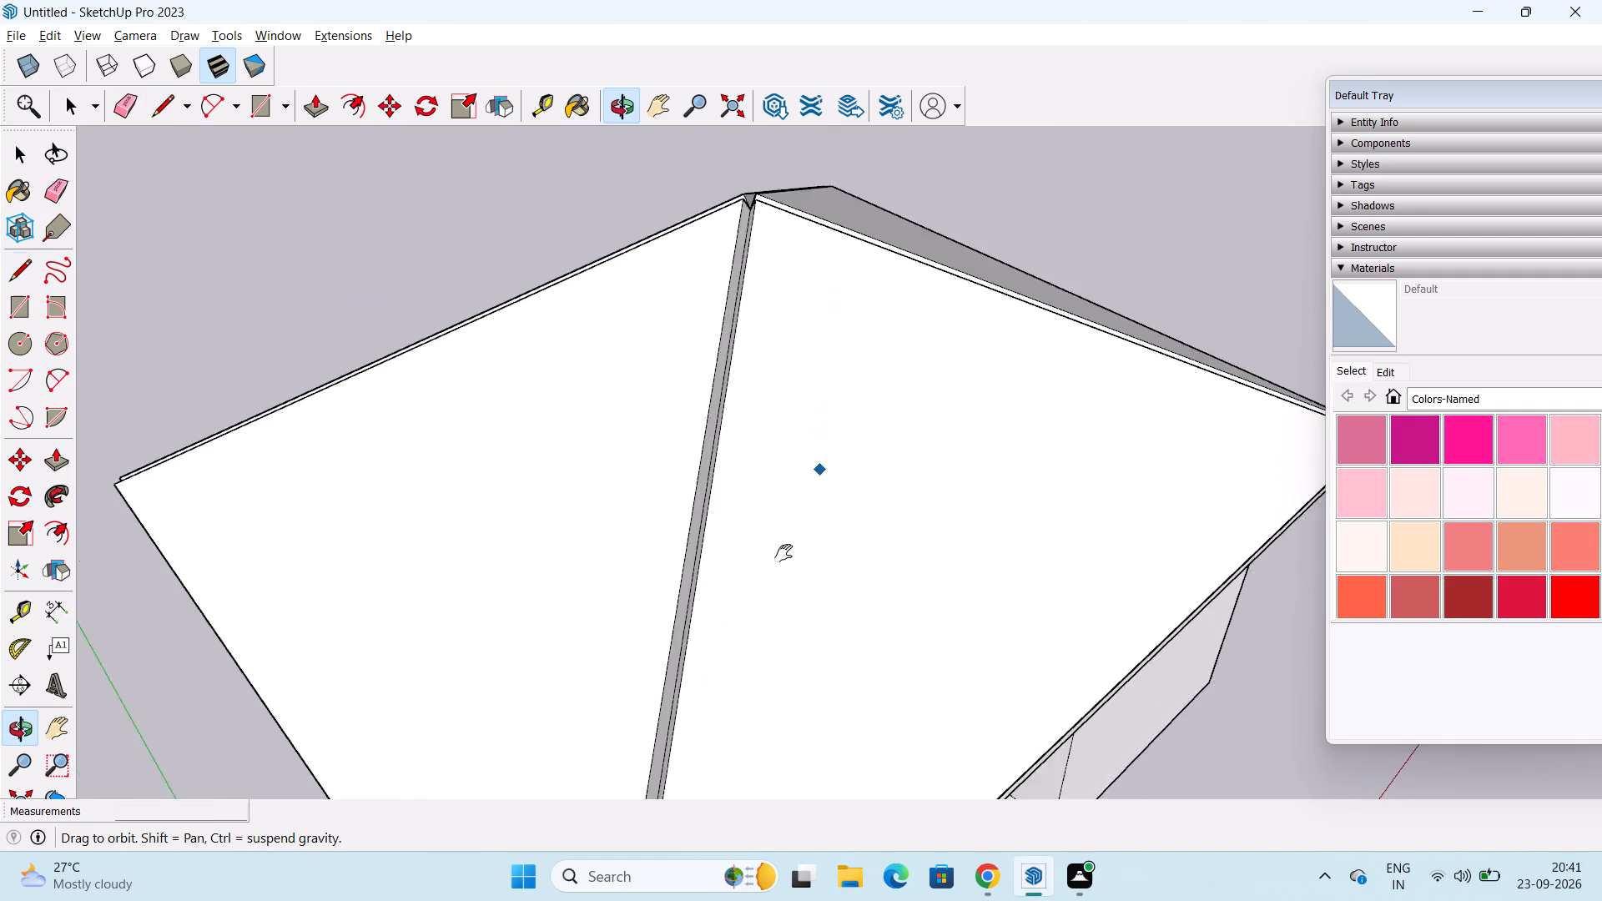
{"action": "middle_click_drag", "start_coordinate": [783, 553], "coordinate": [743, 619], "text": "shift"}
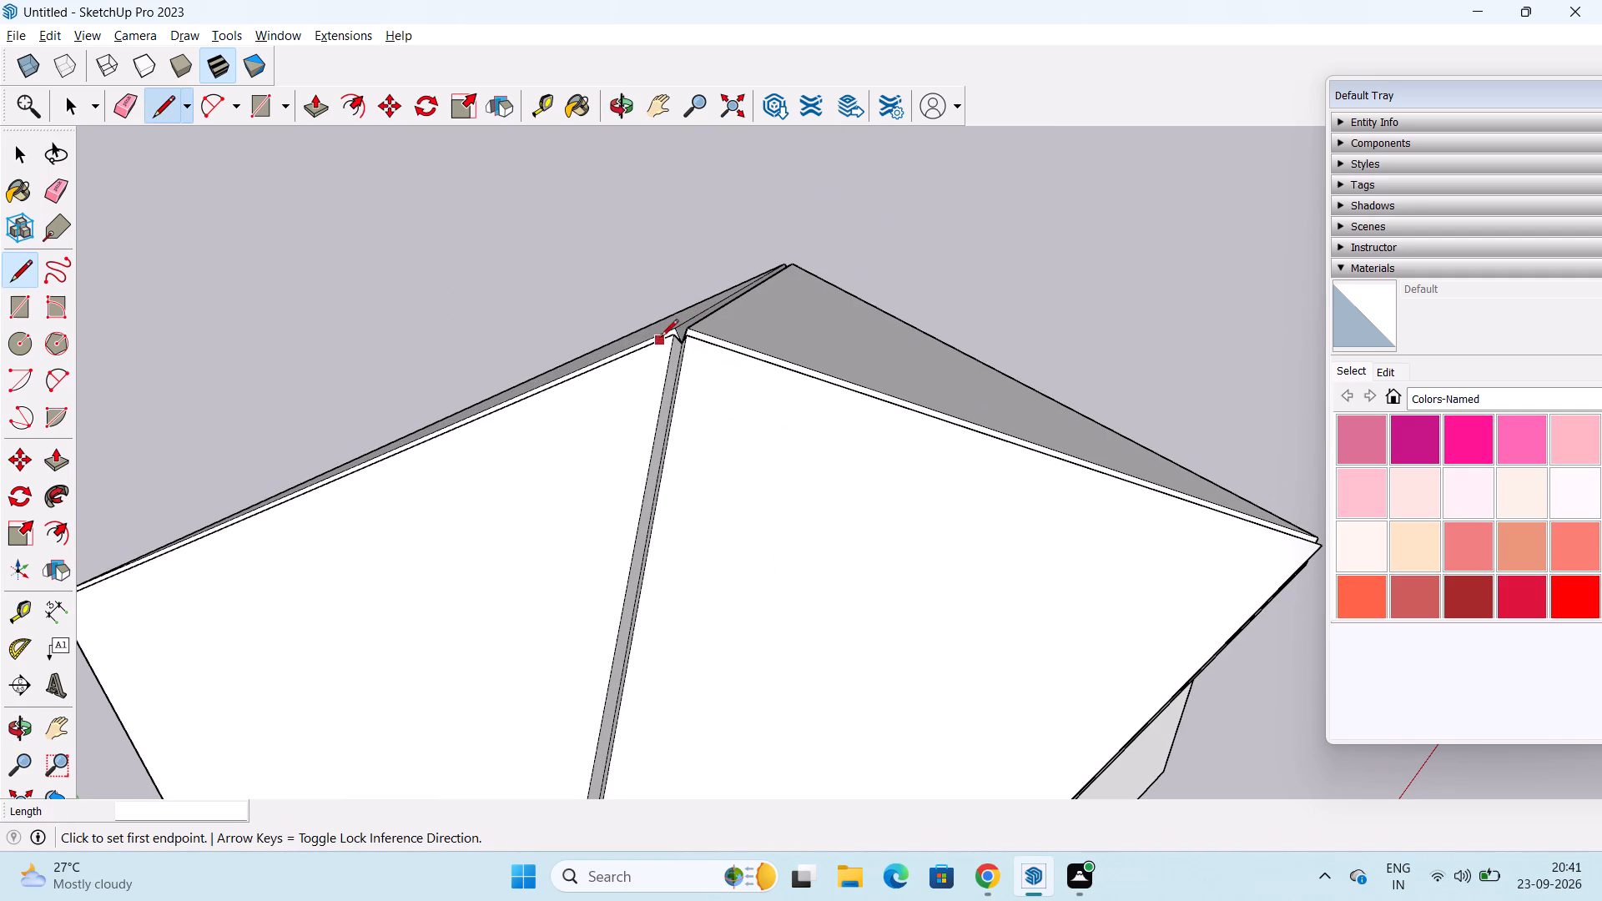
{"action": "left_click", "coordinate": [672, 338]}
{"action": "left_click", "coordinate": [688, 341]}
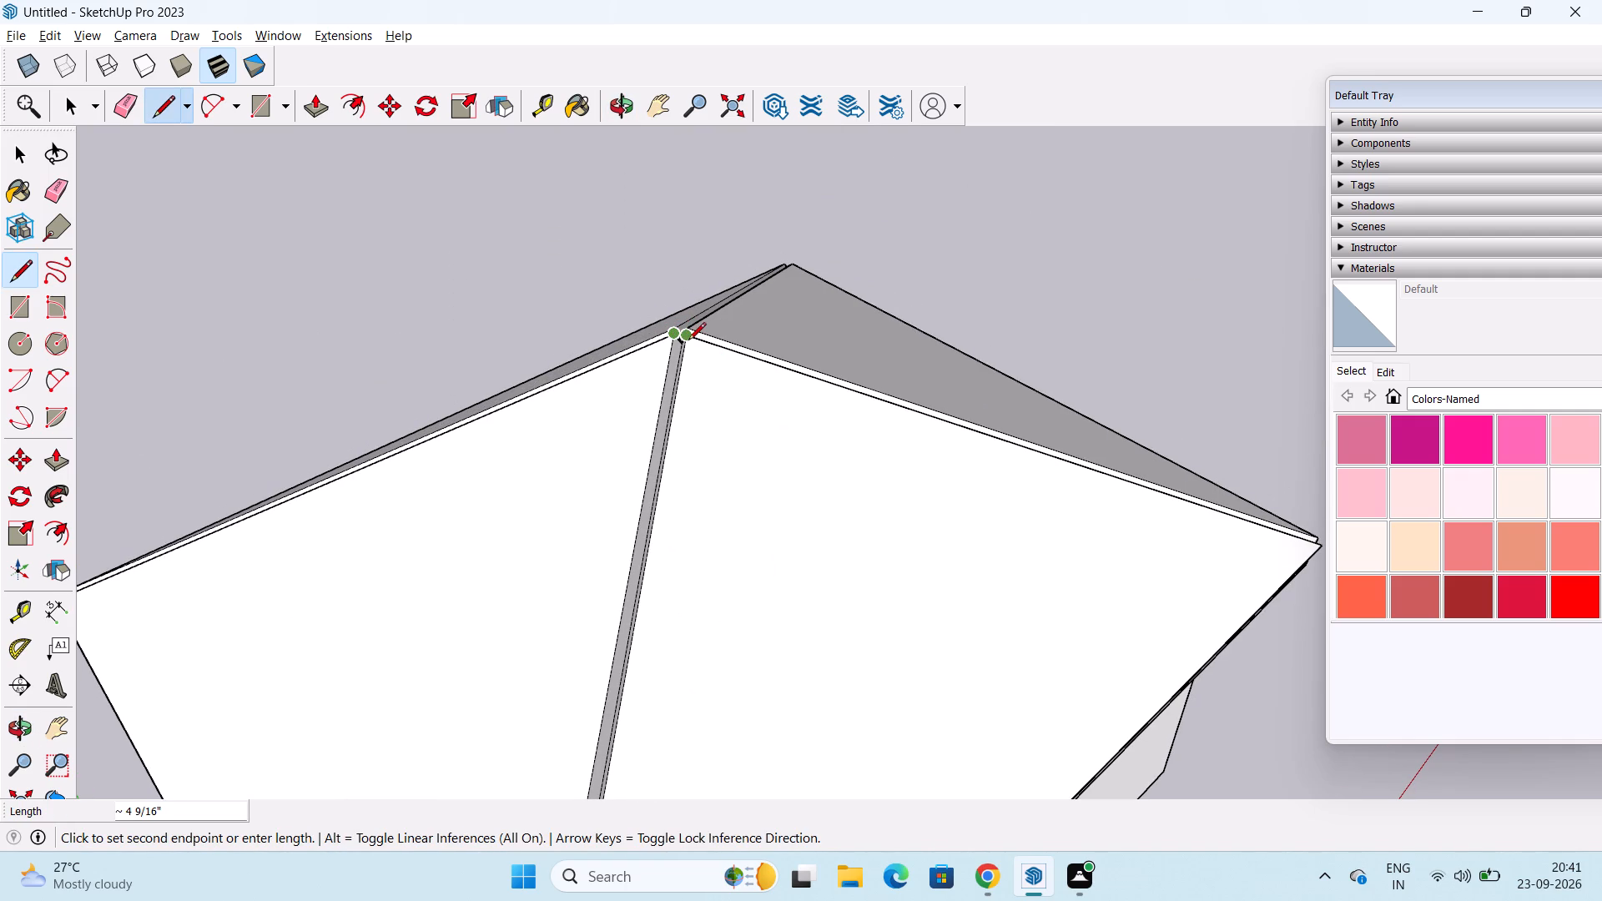
Draw lines about 4 9/16" long across the apex ends of the three hip gaps that are still open.
{"action": "middle_click_drag", "start_coordinate": [758, 442], "coordinate": [491, 542]}
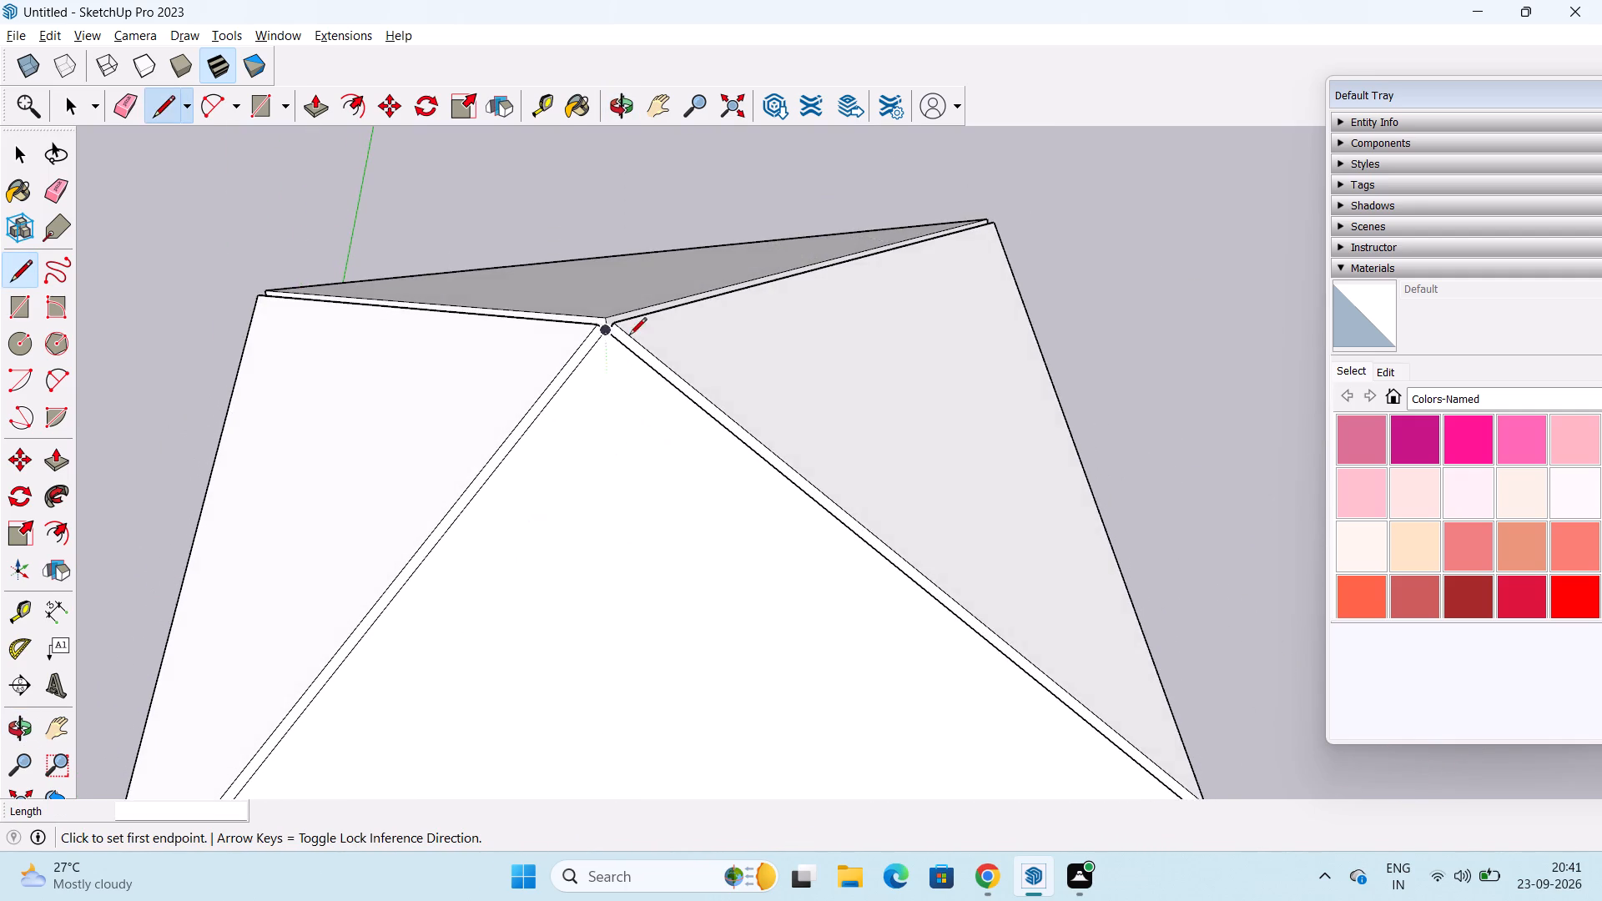
{"action": "scroll", "coordinate": [630, 306], "scroll_direction": "up", "scroll_amount": 5}
{"action": "left_click_drag", "start_coordinate": [600, 333], "coordinate": [597, 341]}
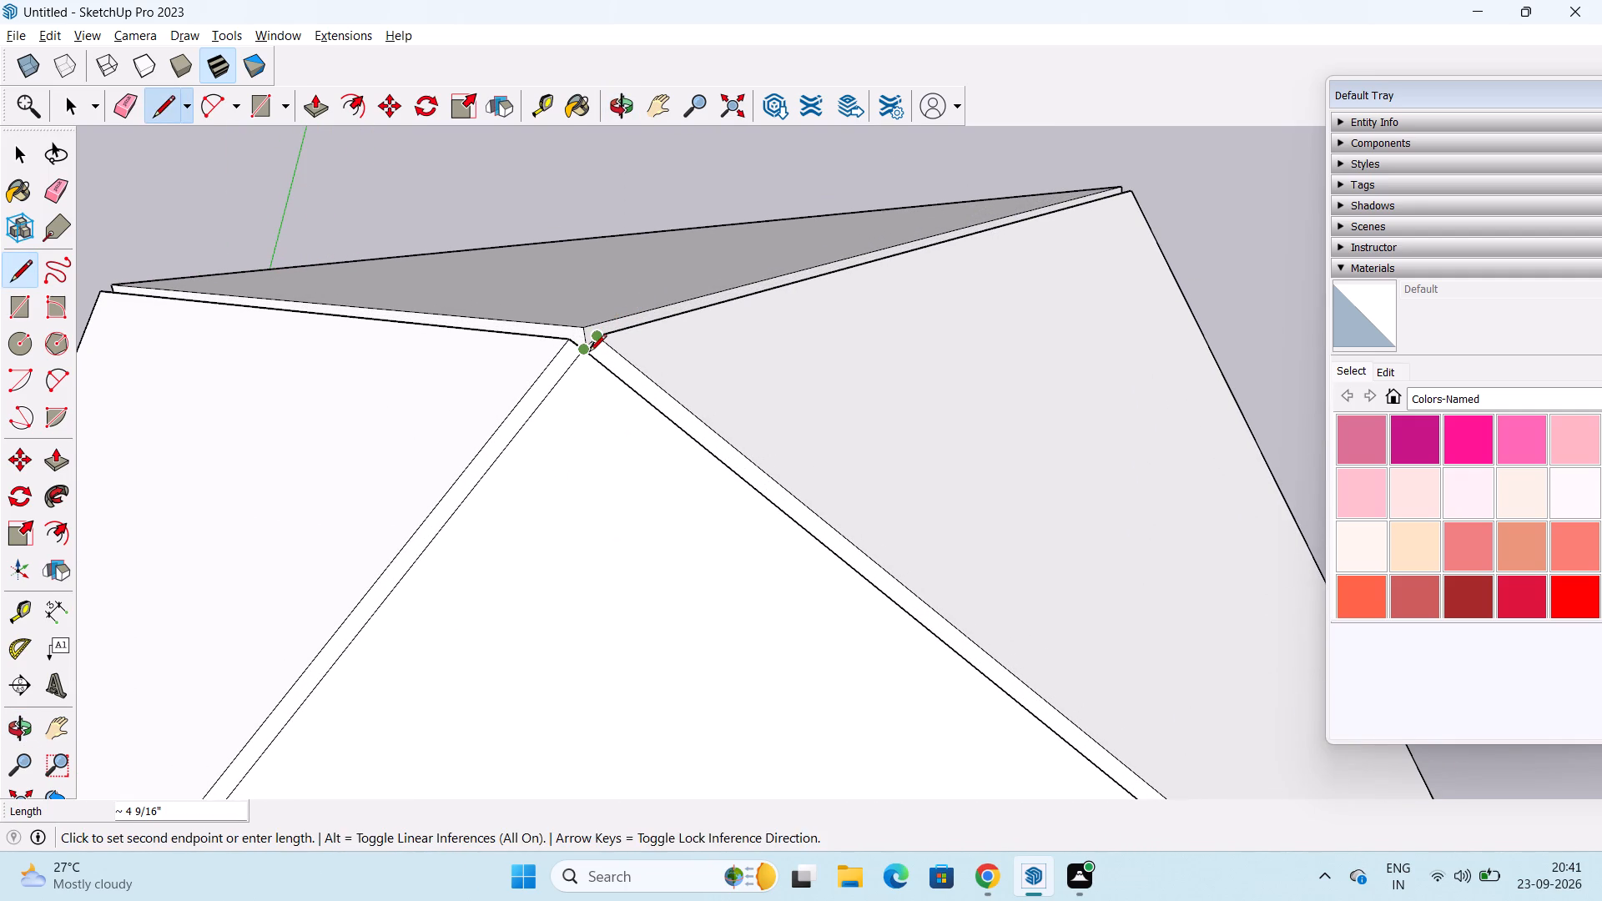
{"action": "left_click", "coordinate": [588, 353]}
{"action": "left_click", "coordinate": [583, 330]}
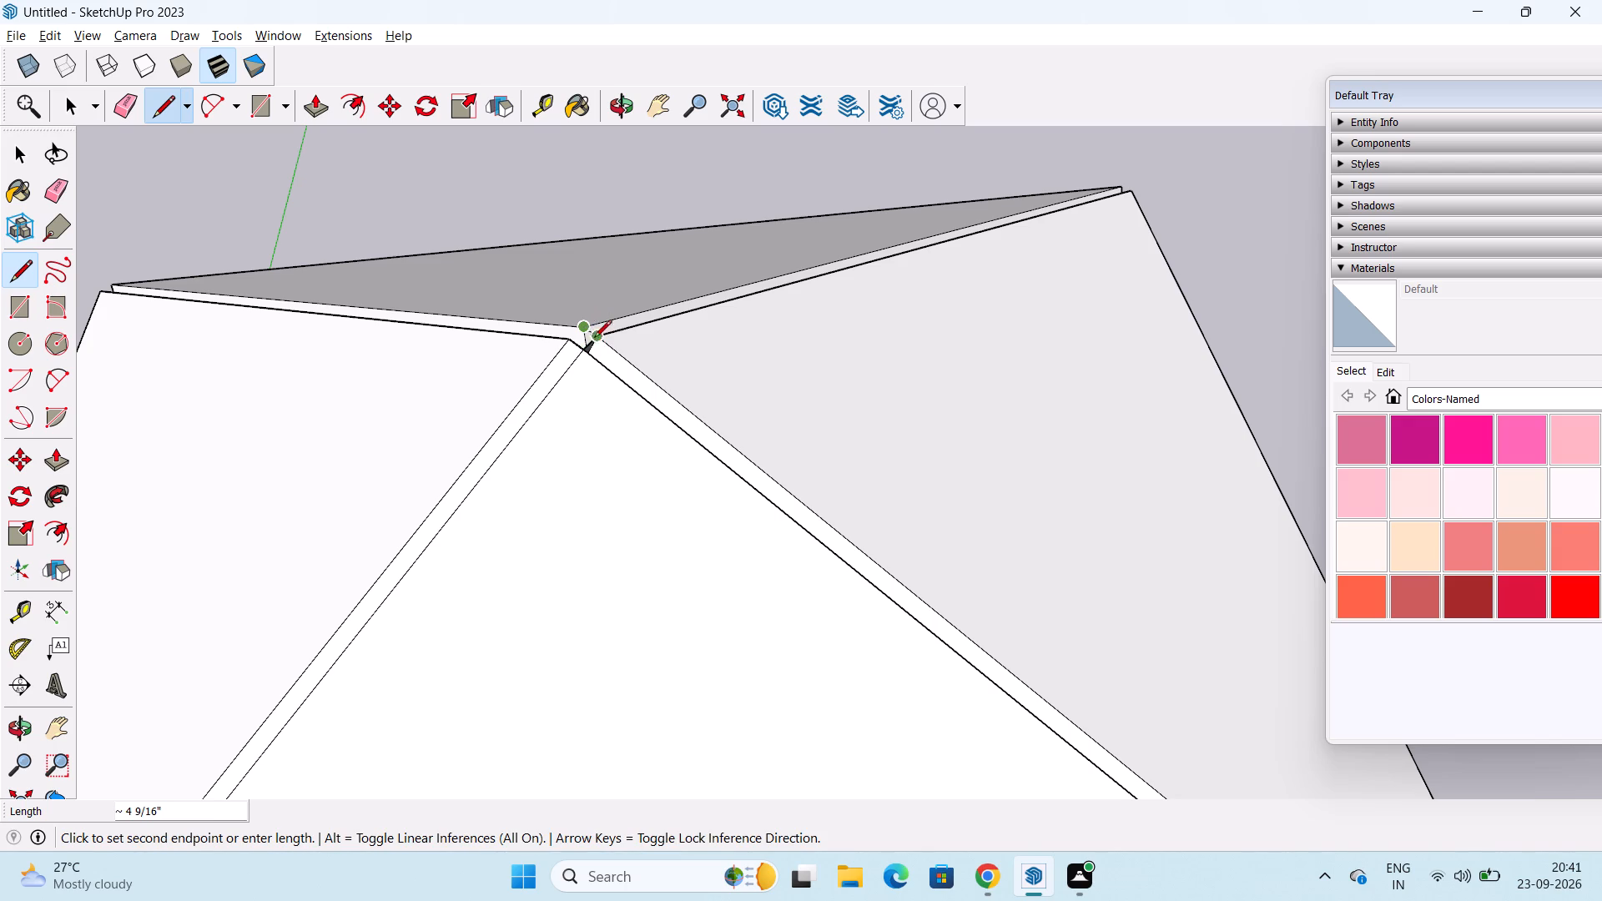
{"action": "left_click", "coordinate": [596, 340]}
{"action": "left_click", "coordinate": [584, 329]}
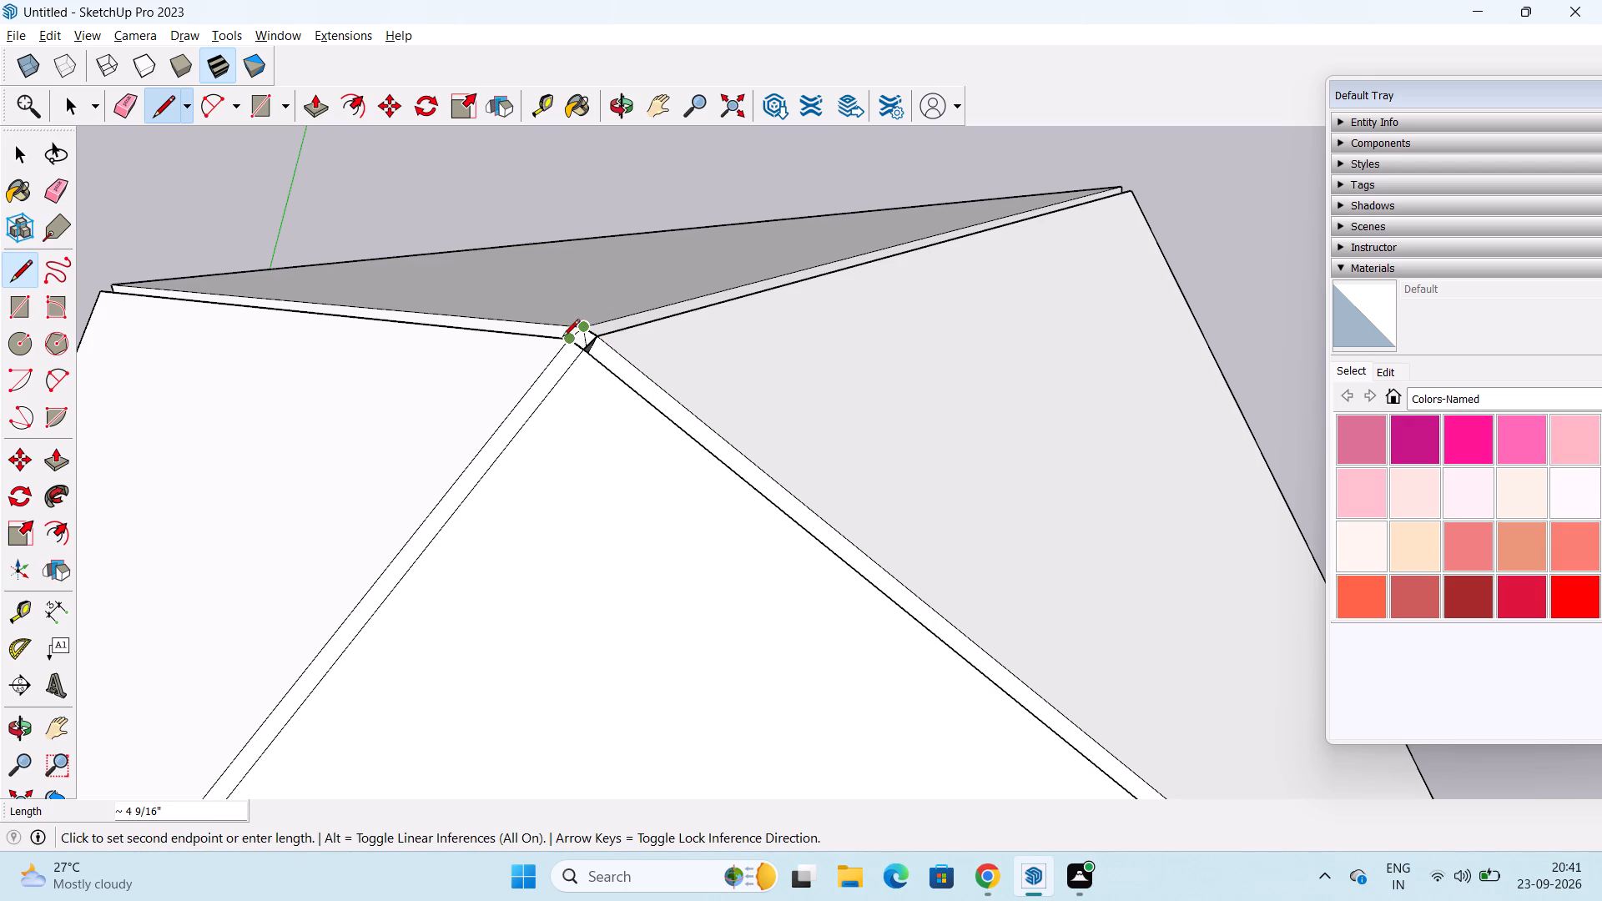
{"action": "left_click", "coordinate": [566, 342]}
{"action": "scroll", "coordinate": [710, 475], "scroll_direction": "down", "scroll_amount": 2}
{"action": "middle_click_drag", "start_coordinate": [713, 490], "coordinate": [611, 637]}
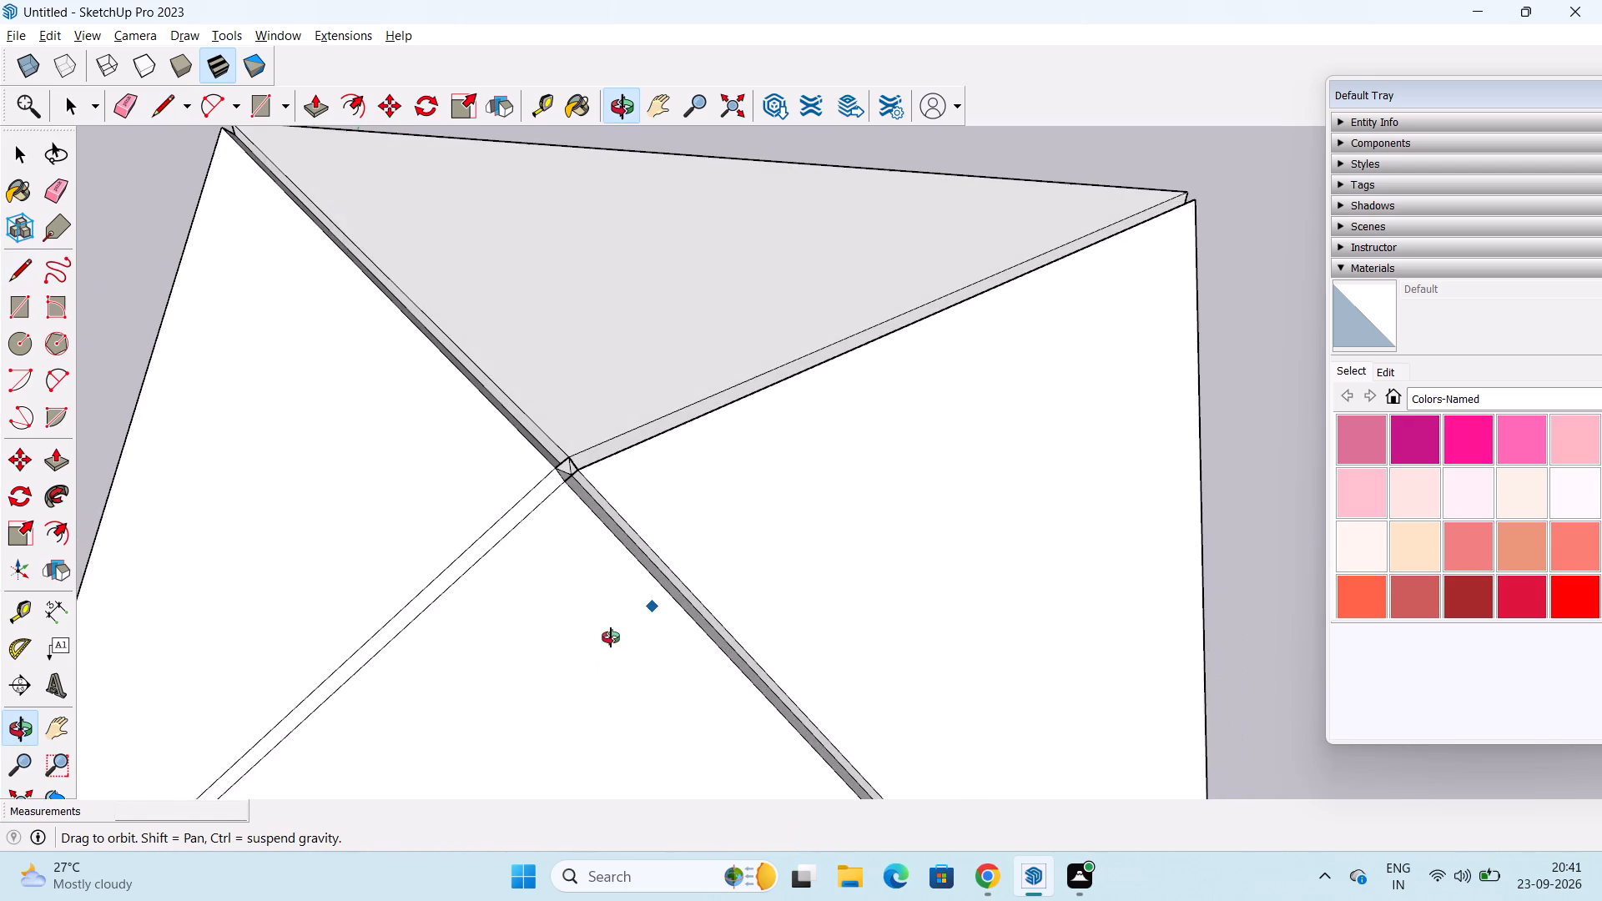
{"action": "middle_click_drag", "start_coordinate": [611, 637], "coordinate": [608, 632]}
{"action": "scroll", "coordinate": [583, 448], "scroll_direction": "up", "scroll_amount": 5}
{"action": "scroll", "coordinate": [583, 445], "scroll_direction": "down", "scroll_amount": 9}
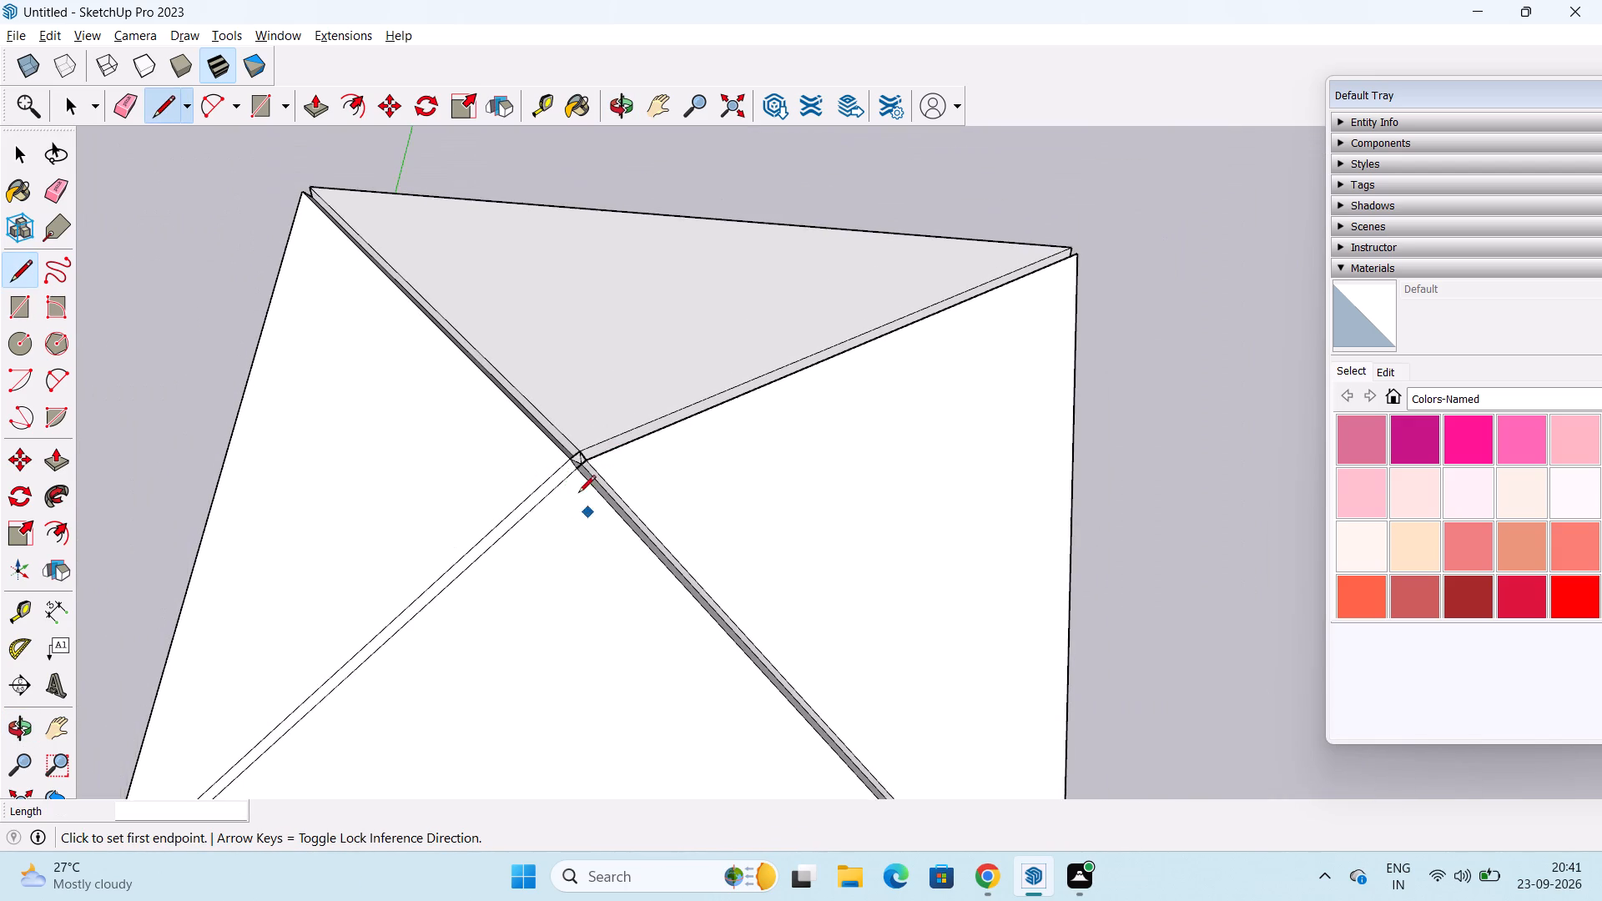
{"action": "scroll", "coordinate": [567, 461], "scroll_direction": "up", "scroll_amount": 13}
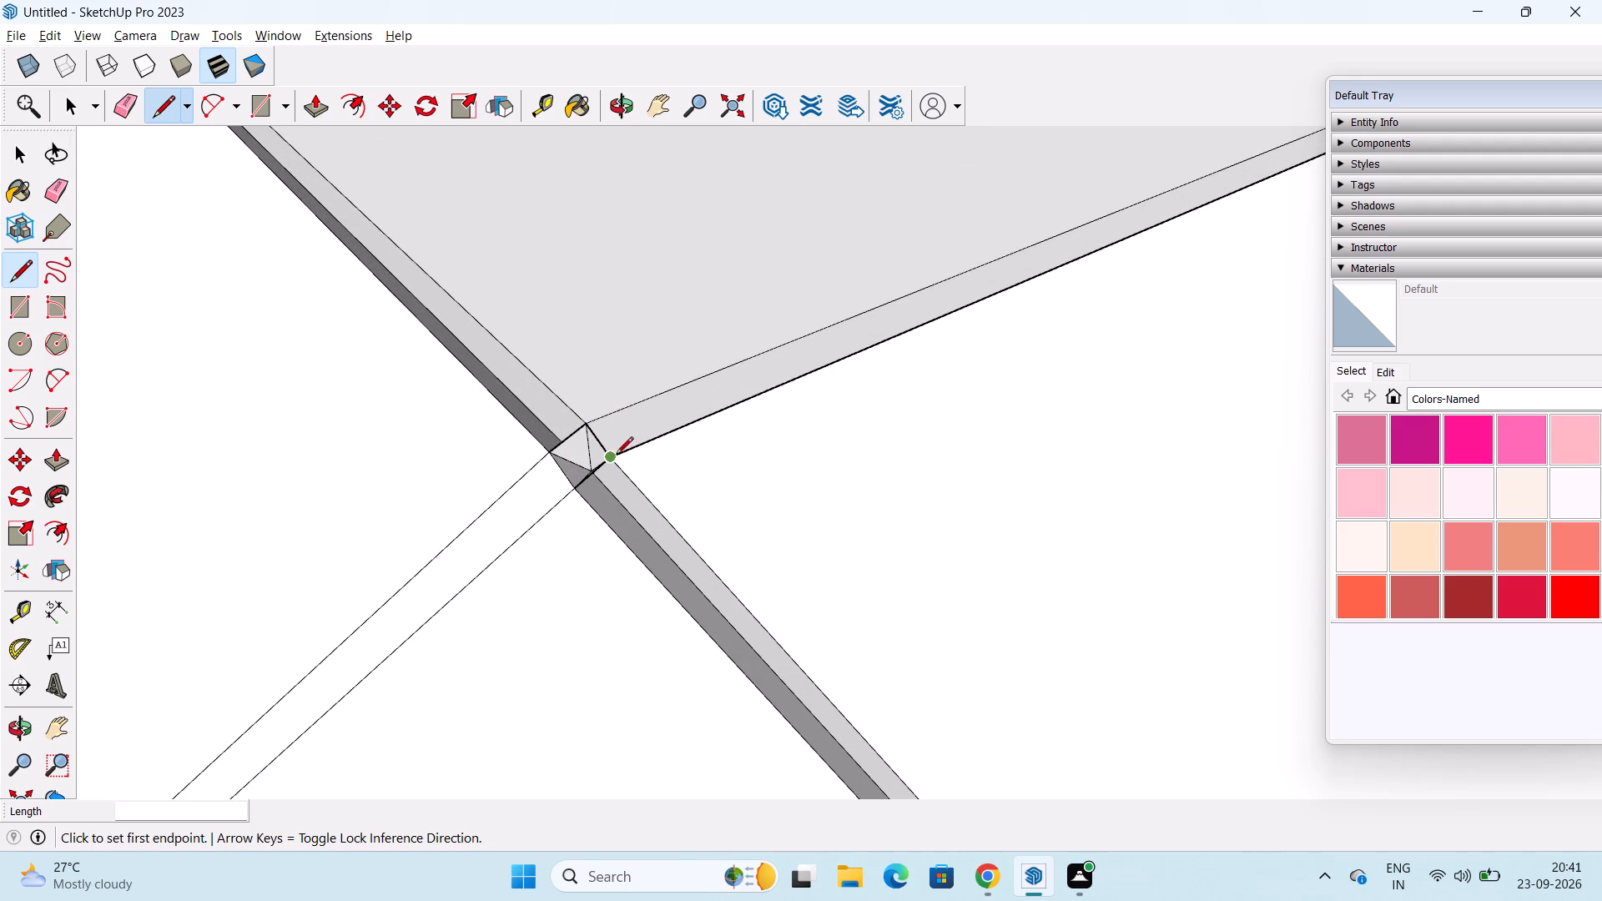
{"action": "left_click", "coordinate": [609, 460]}
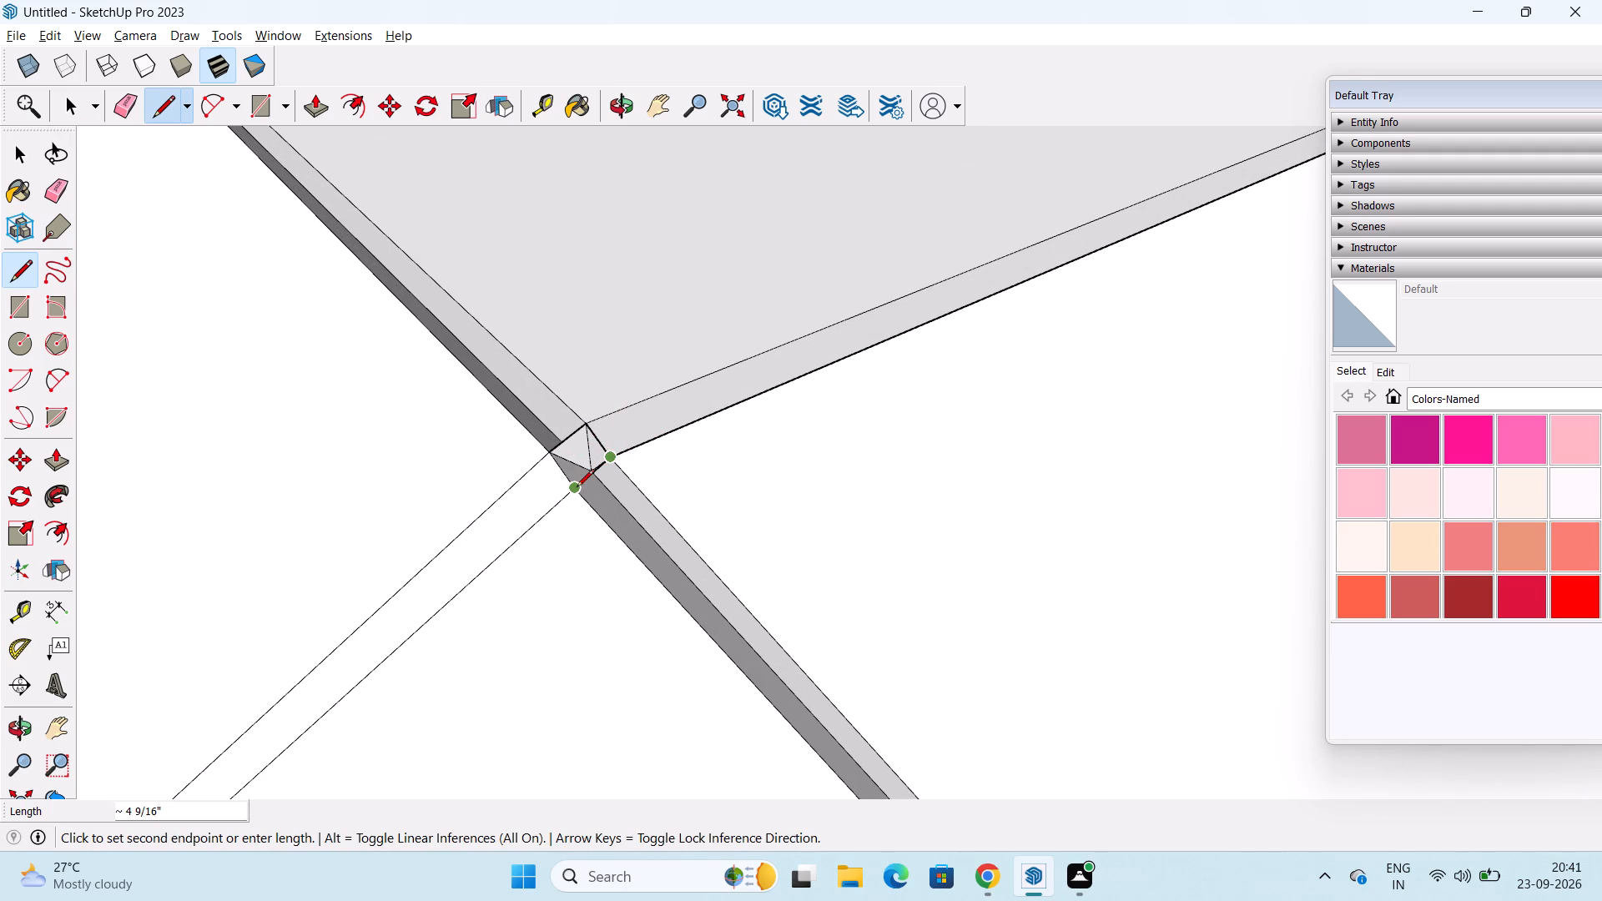
{"action": "left_click", "coordinate": [577, 489]}
{"action": "key", "text": "space"}
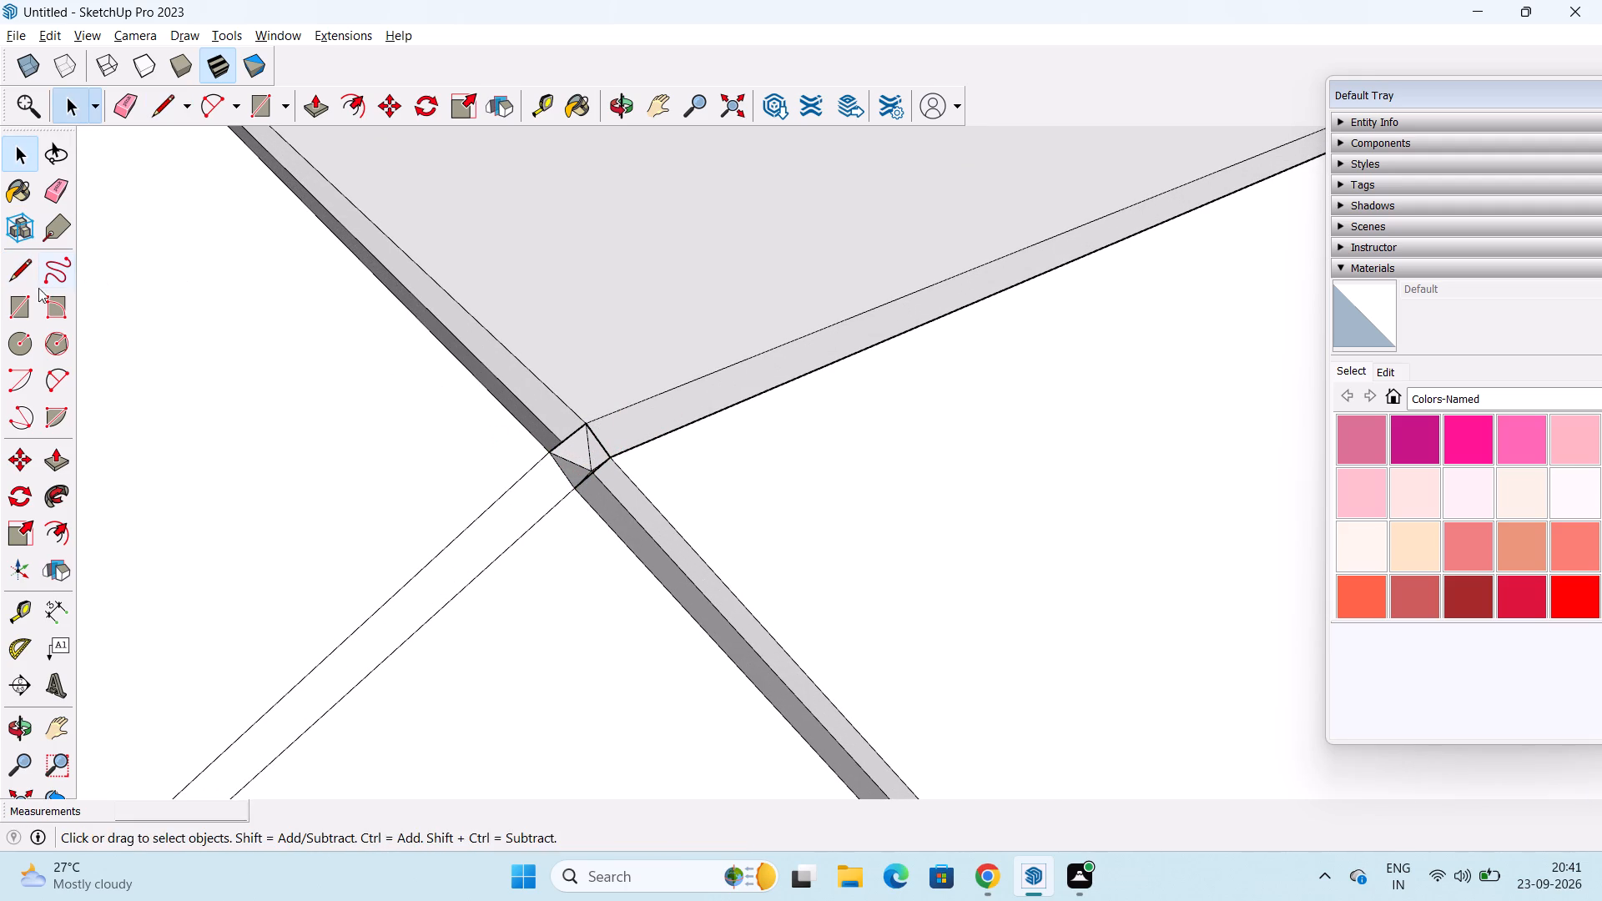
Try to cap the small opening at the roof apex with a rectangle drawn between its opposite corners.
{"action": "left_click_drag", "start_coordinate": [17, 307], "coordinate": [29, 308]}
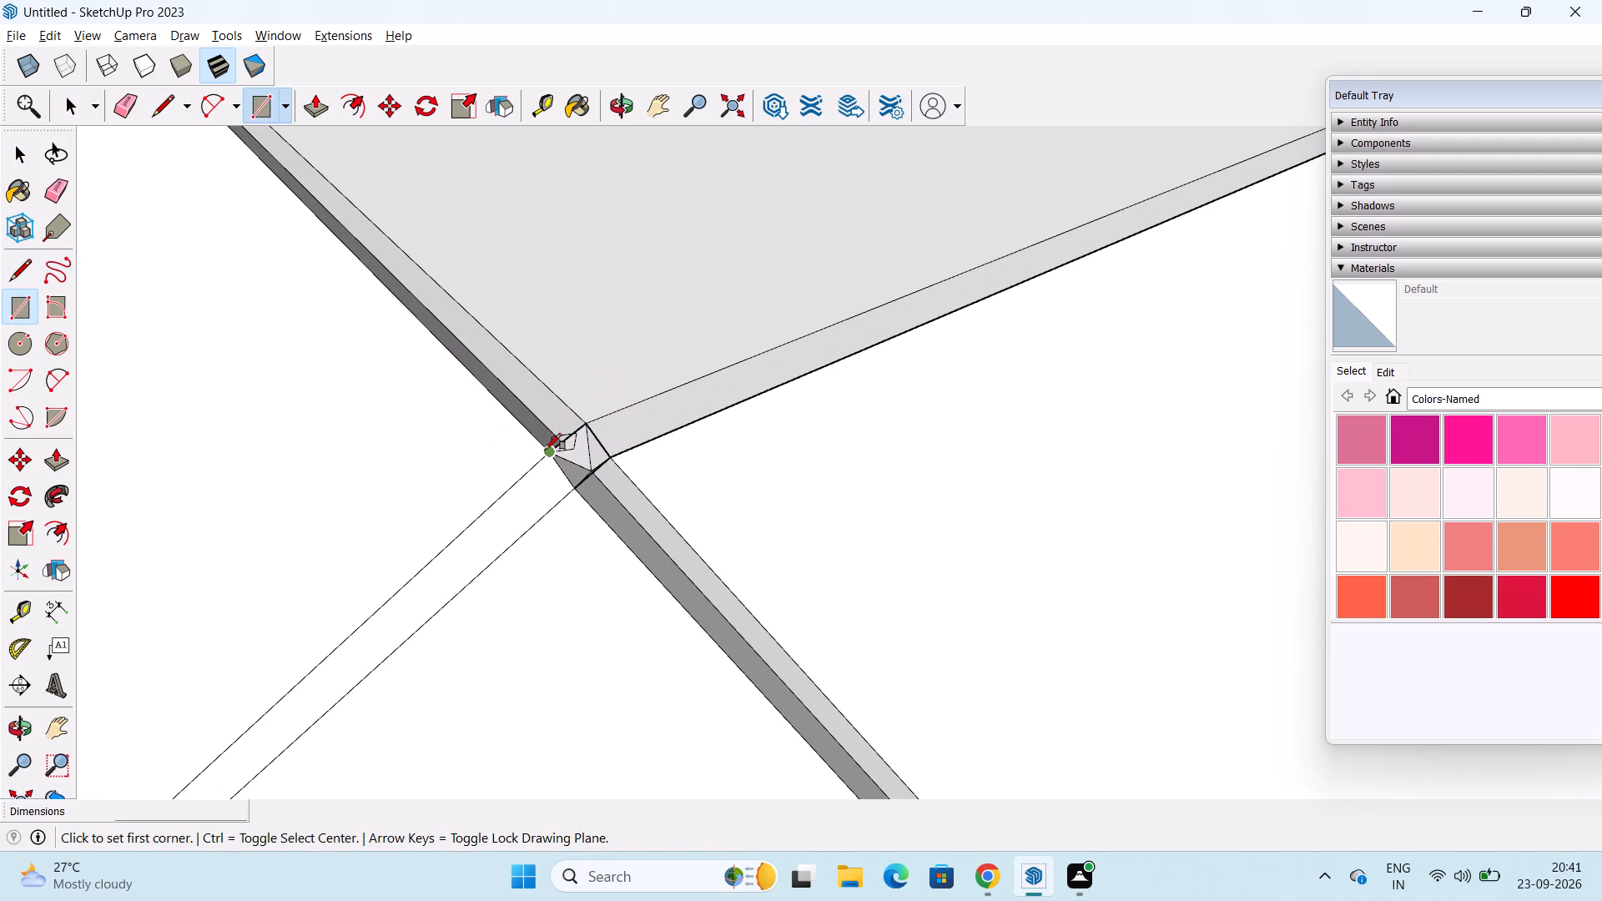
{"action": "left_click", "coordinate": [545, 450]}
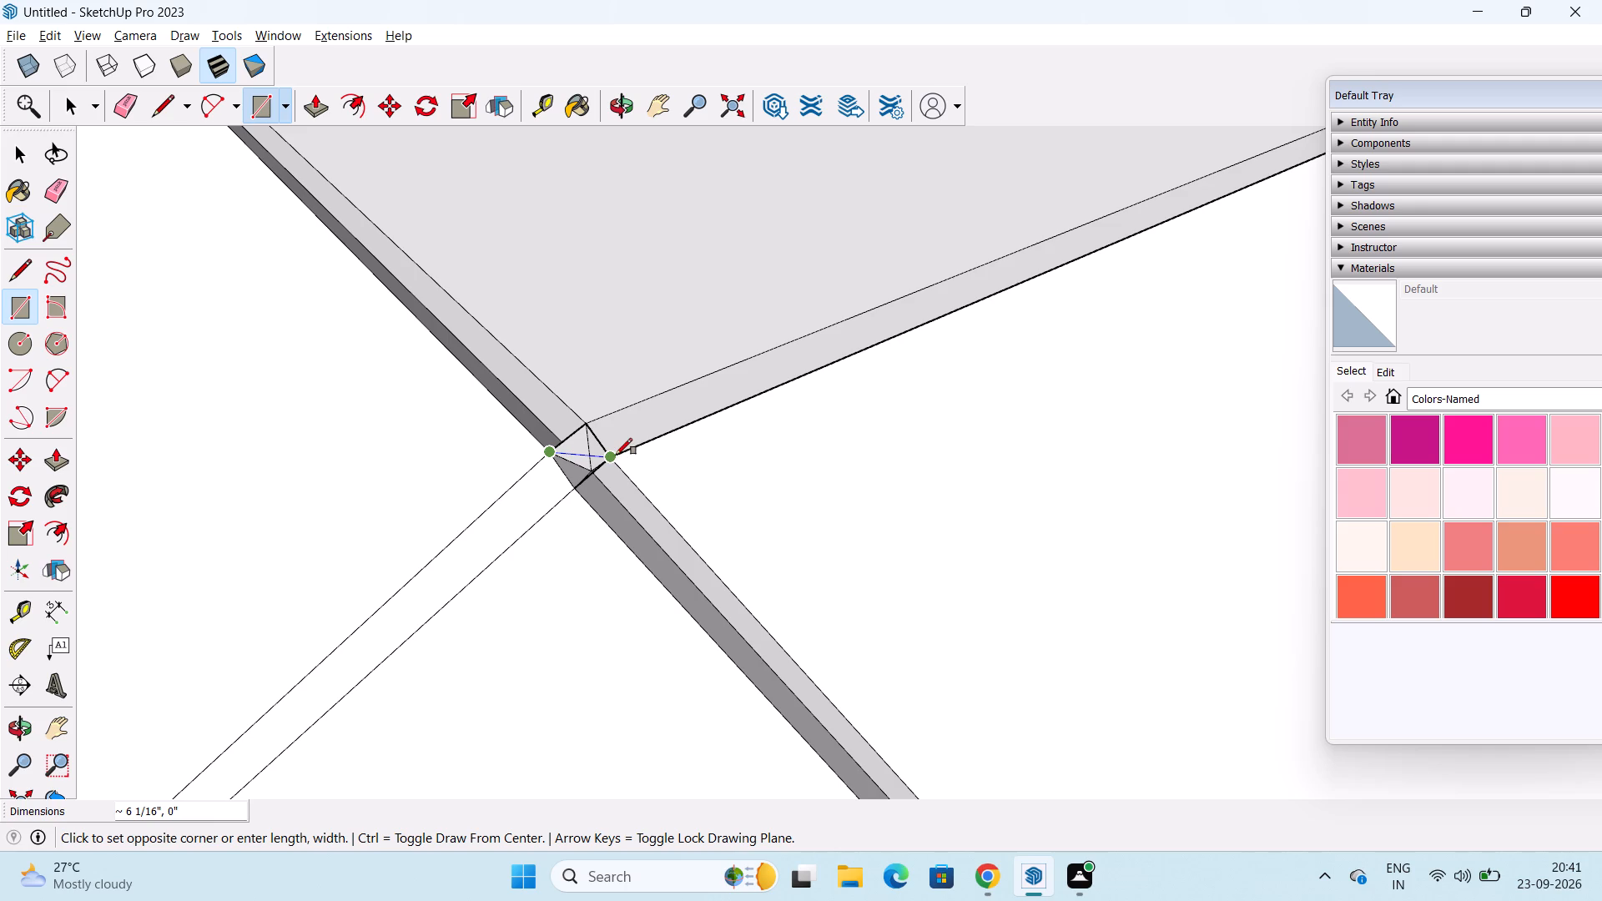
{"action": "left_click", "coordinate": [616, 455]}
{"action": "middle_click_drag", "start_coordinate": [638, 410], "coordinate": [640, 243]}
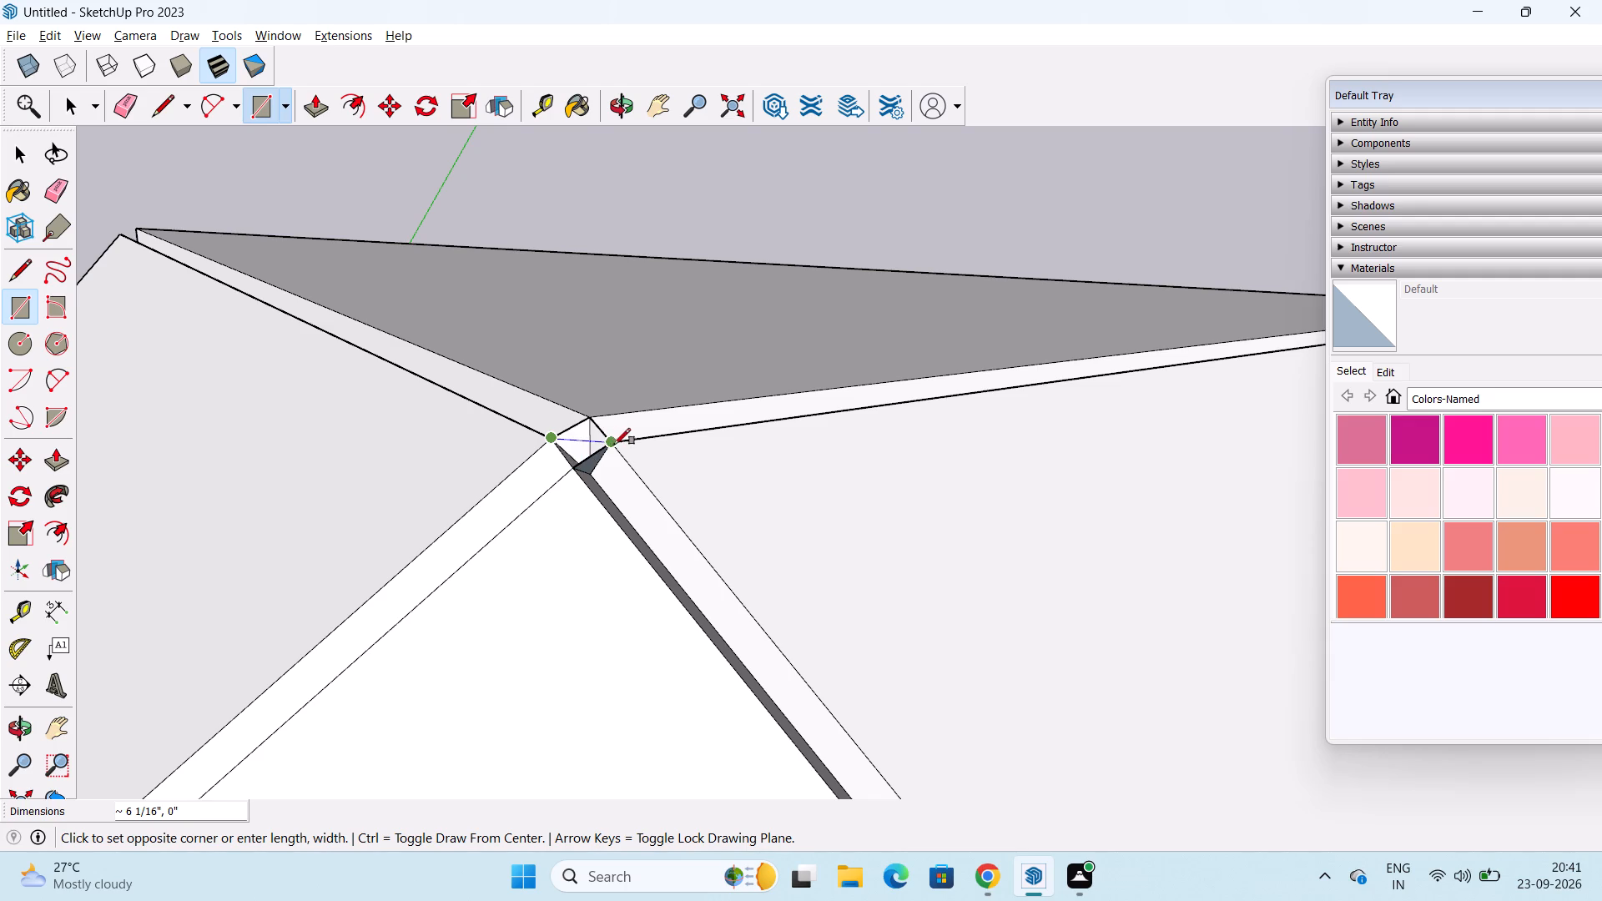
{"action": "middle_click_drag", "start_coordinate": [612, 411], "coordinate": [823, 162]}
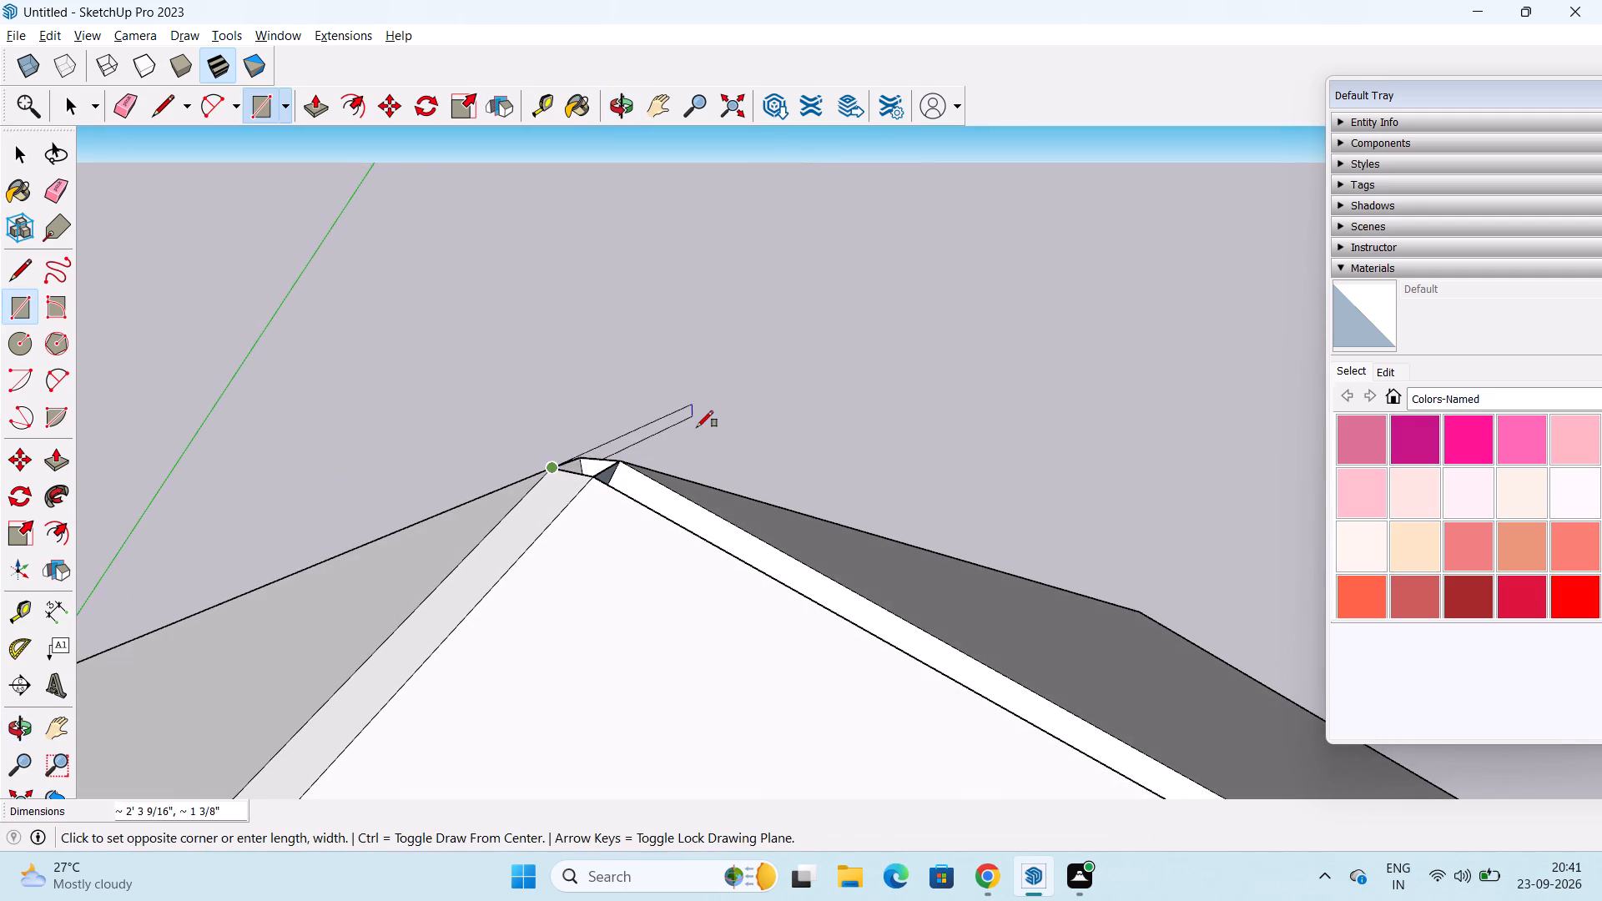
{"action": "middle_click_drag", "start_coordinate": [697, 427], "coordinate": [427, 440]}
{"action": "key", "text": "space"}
Close the next hip gap beside the column hip with a line about 4 9/16" long across its eave end.
{"action": "scroll", "coordinate": [419, 395], "scroll_direction": "down", "scroll_amount": 2}
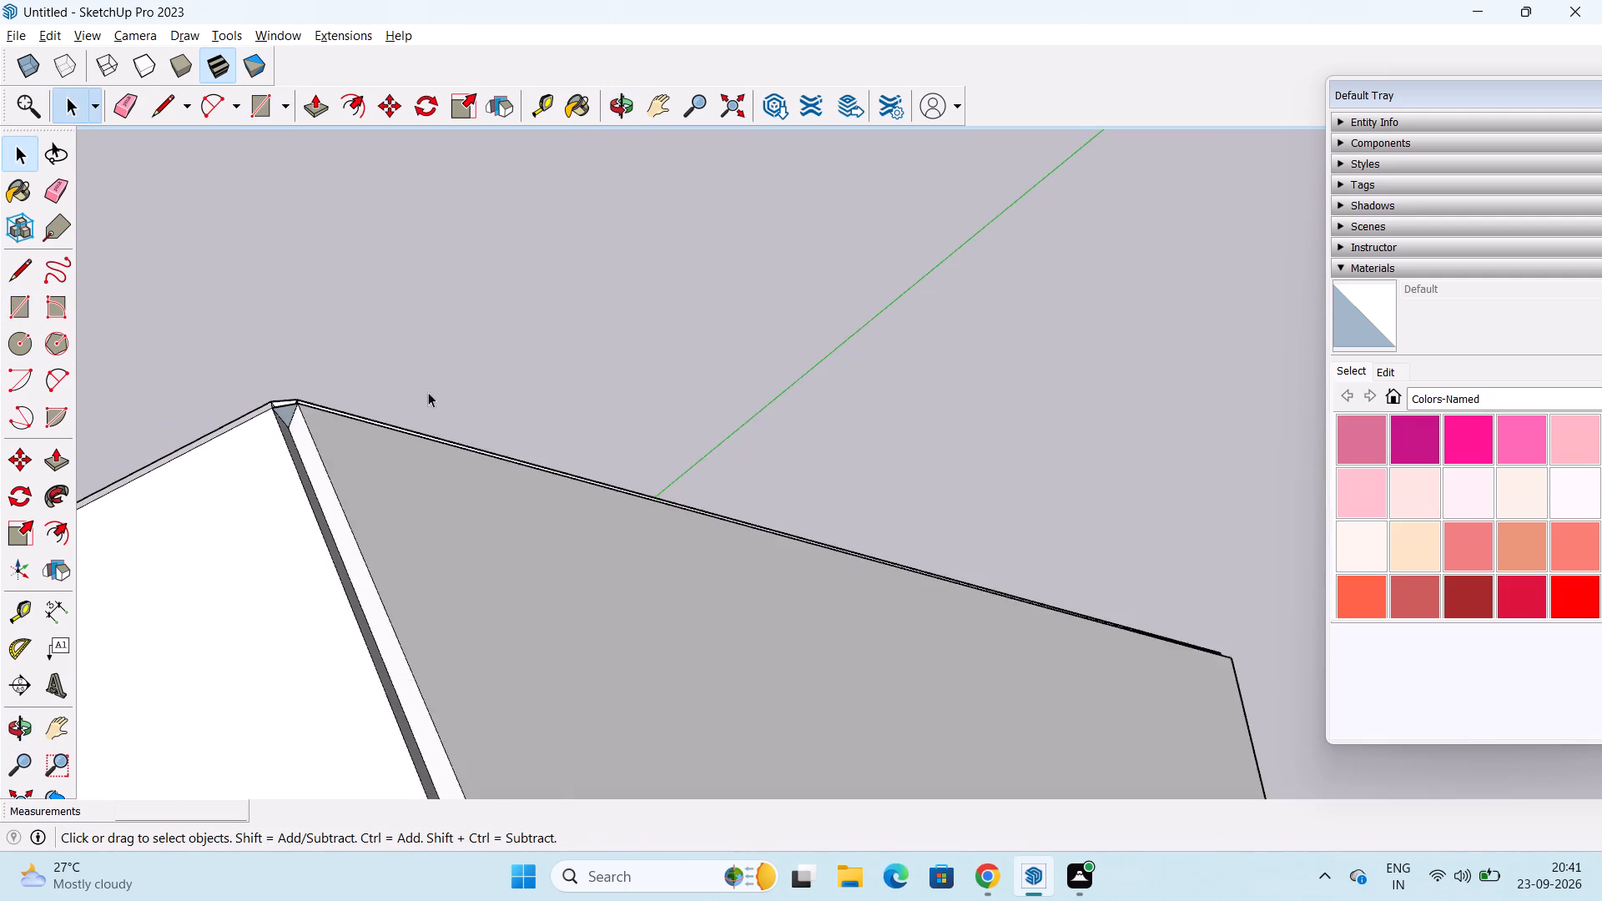
{"action": "scroll", "coordinate": [428, 392], "scroll_direction": "down", "scroll_amount": 8}
{"action": "middle_click_drag", "start_coordinate": [655, 463], "coordinate": [627, 318], "text": "shift"}
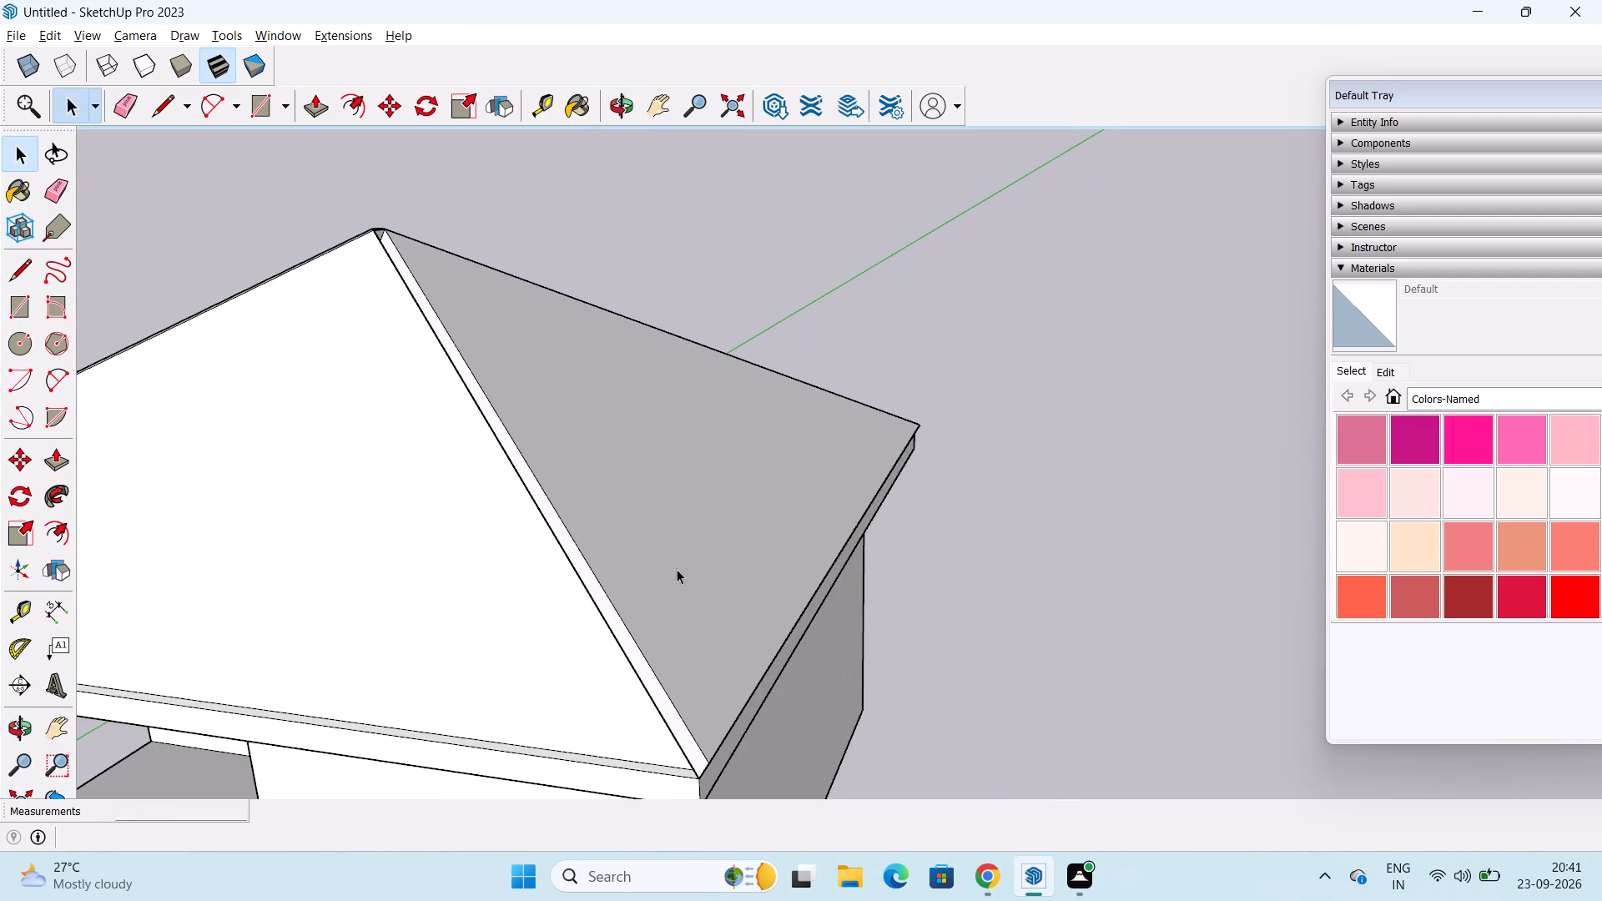
{"action": "middle_click_drag", "start_coordinate": [683, 568], "coordinate": [559, 521]}
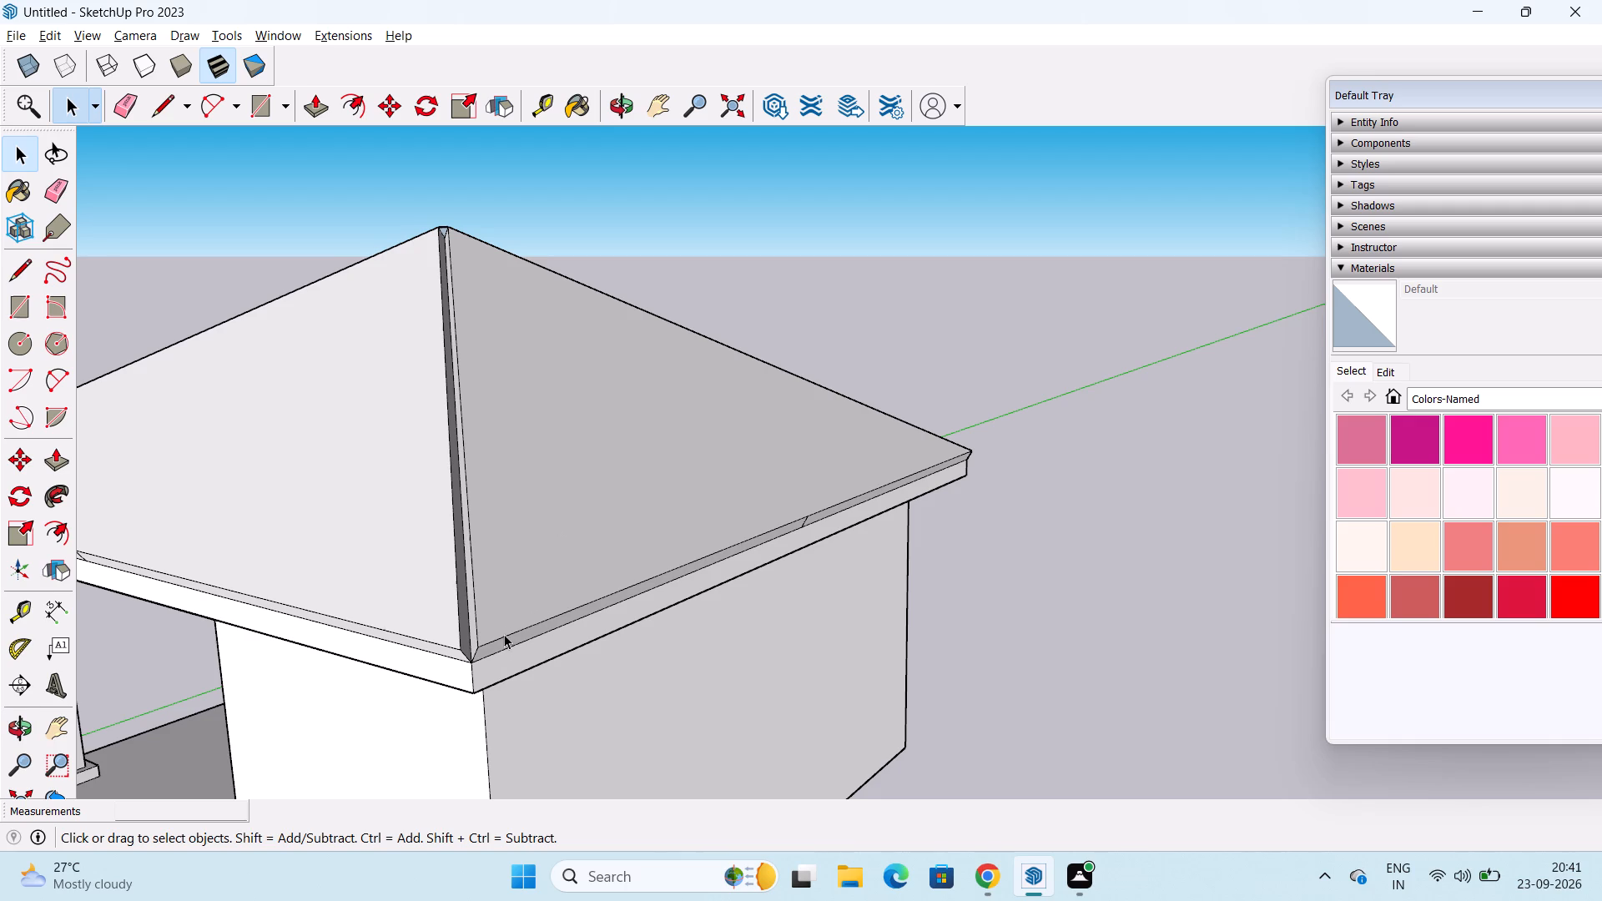
{"action": "key", "text": "l"}
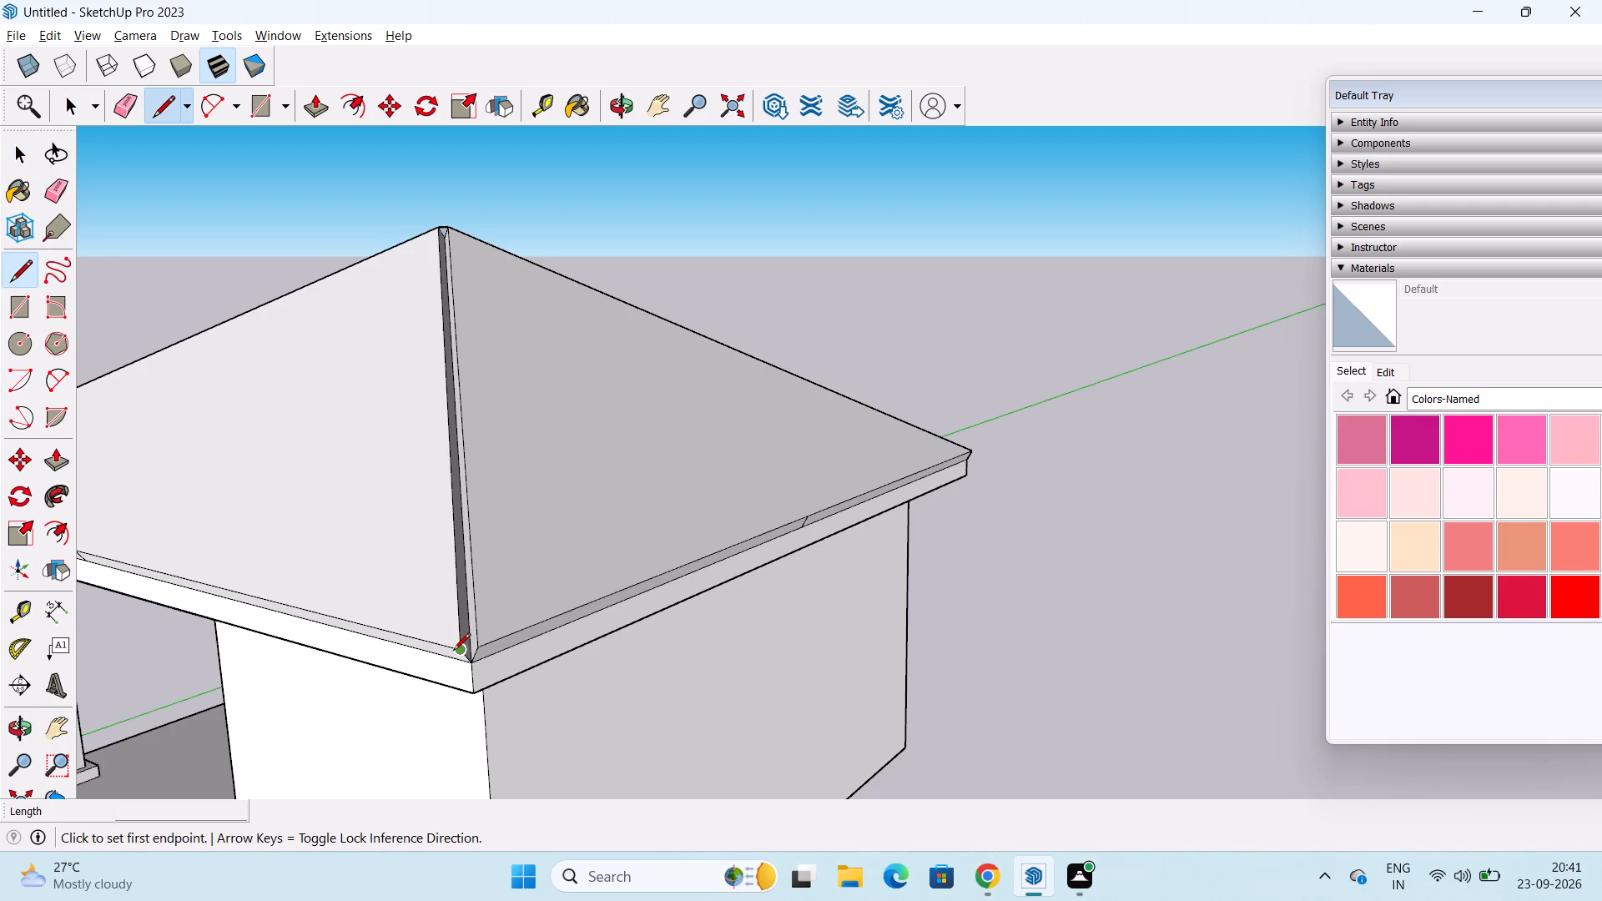
{"action": "left_click", "coordinate": [461, 652]}
{"action": "left_click", "coordinate": [477, 652]}
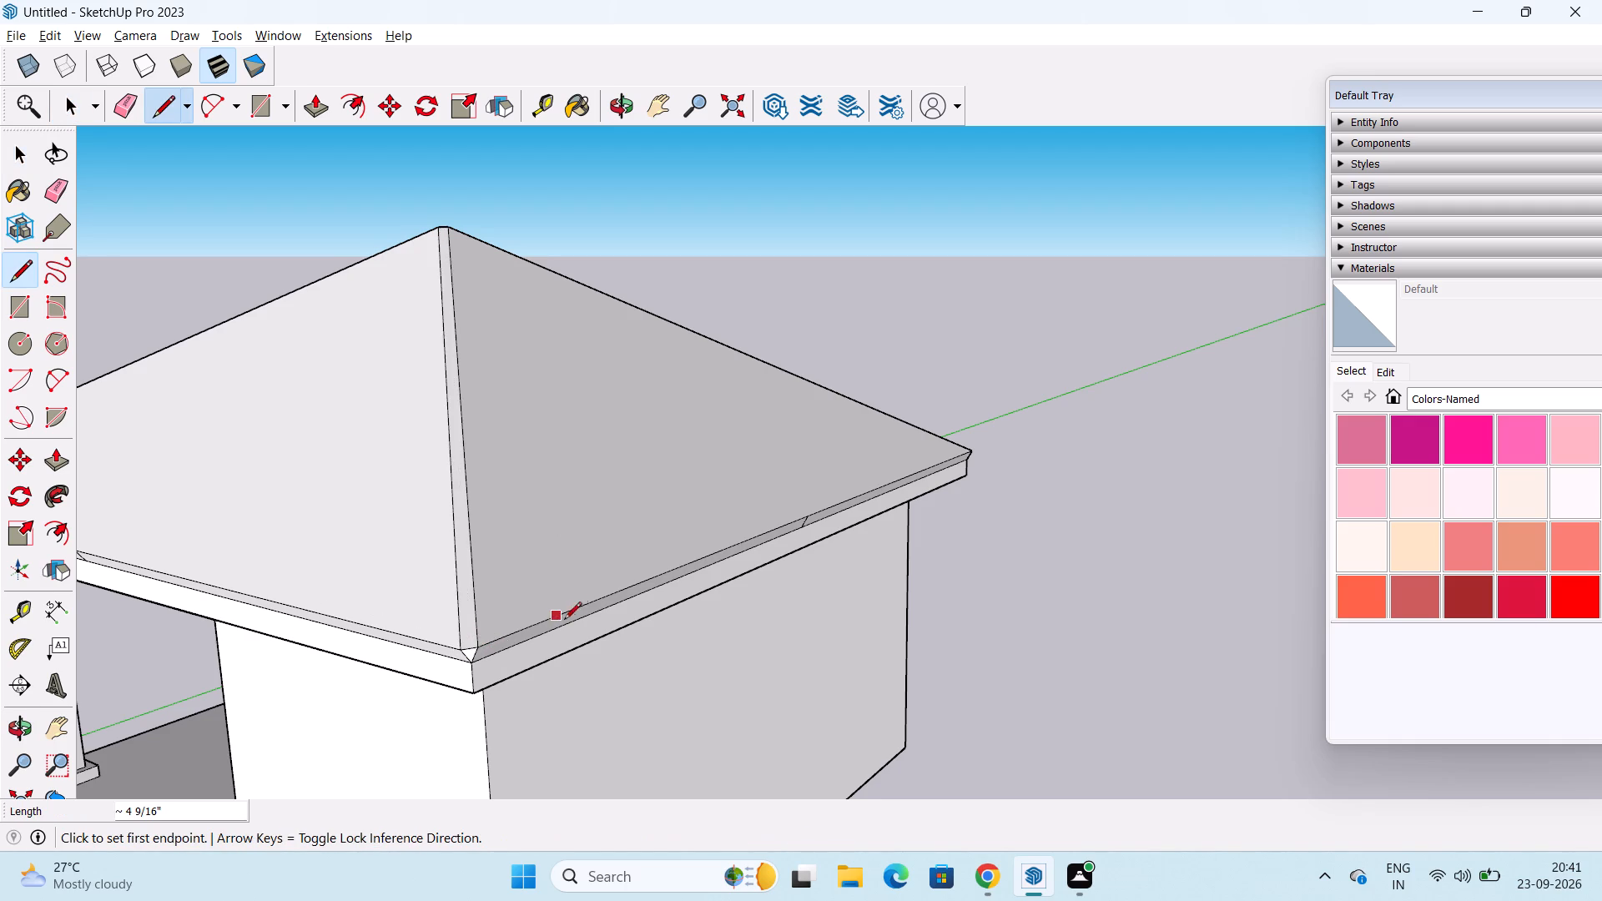
Close the hip gap diagonally opposite the corner column with a line about 4 9/16" long across its eave end.
{"action": "middle_click_drag", "start_coordinate": [572, 616], "coordinate": [174, 692]}
{"action": "middle_click_drag", "start_coordinate": [800, 693], "coordinate": [430, 682]}
{"action": "scroll", "coordinate": [683, 612], "scroll_direction": "up", "scroll_amount": 4}
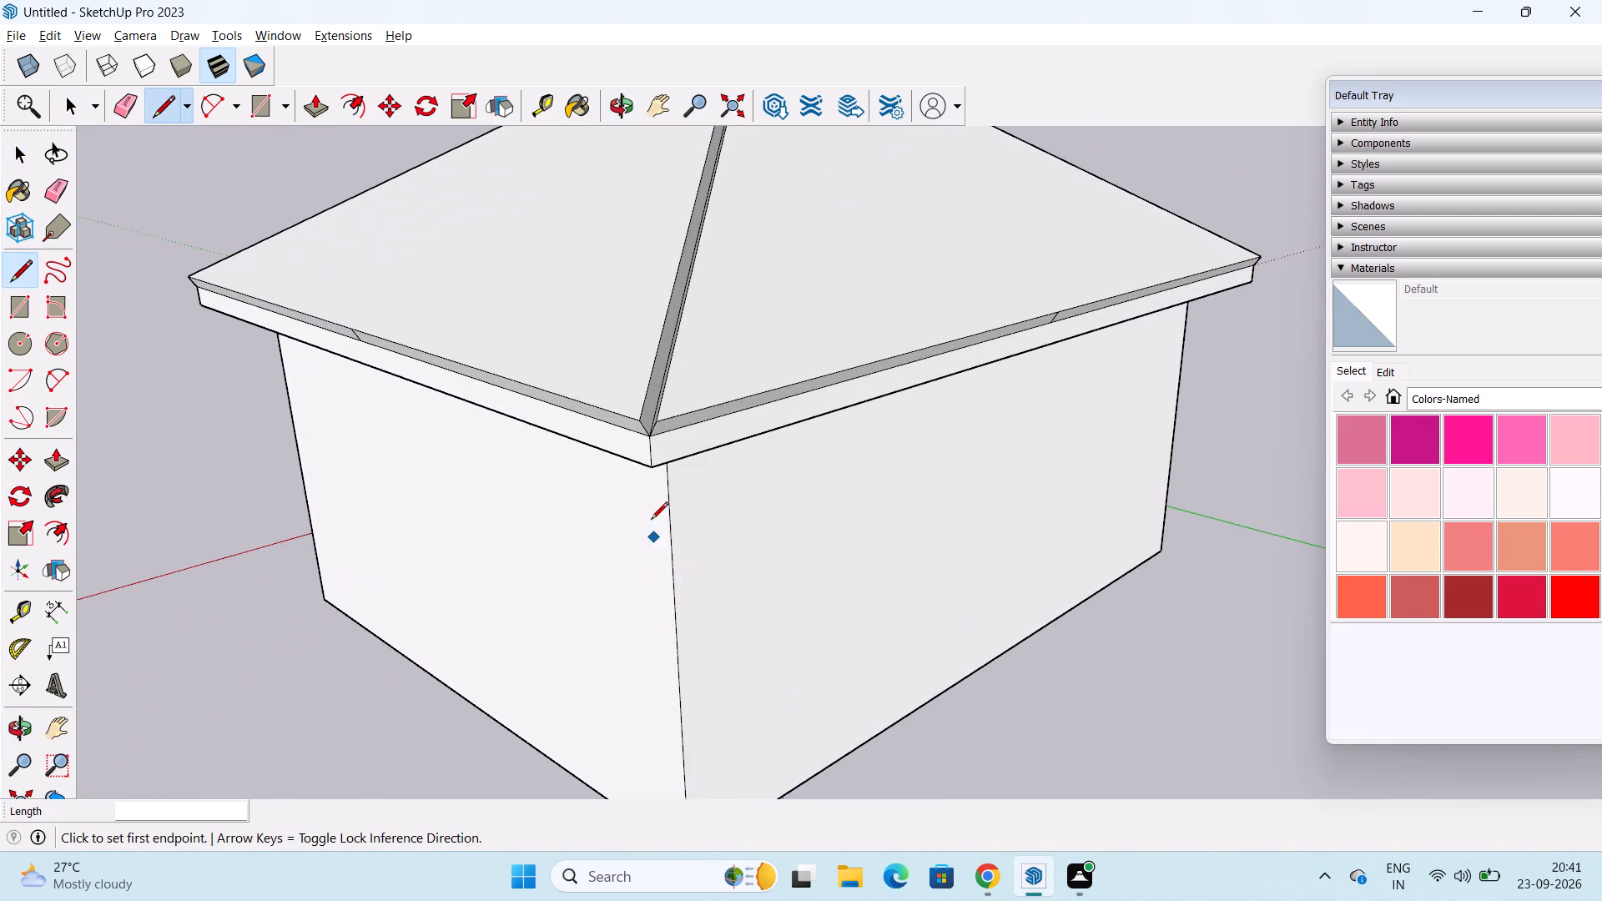
{"action": "left_click", "coordinate": [637, 422]}
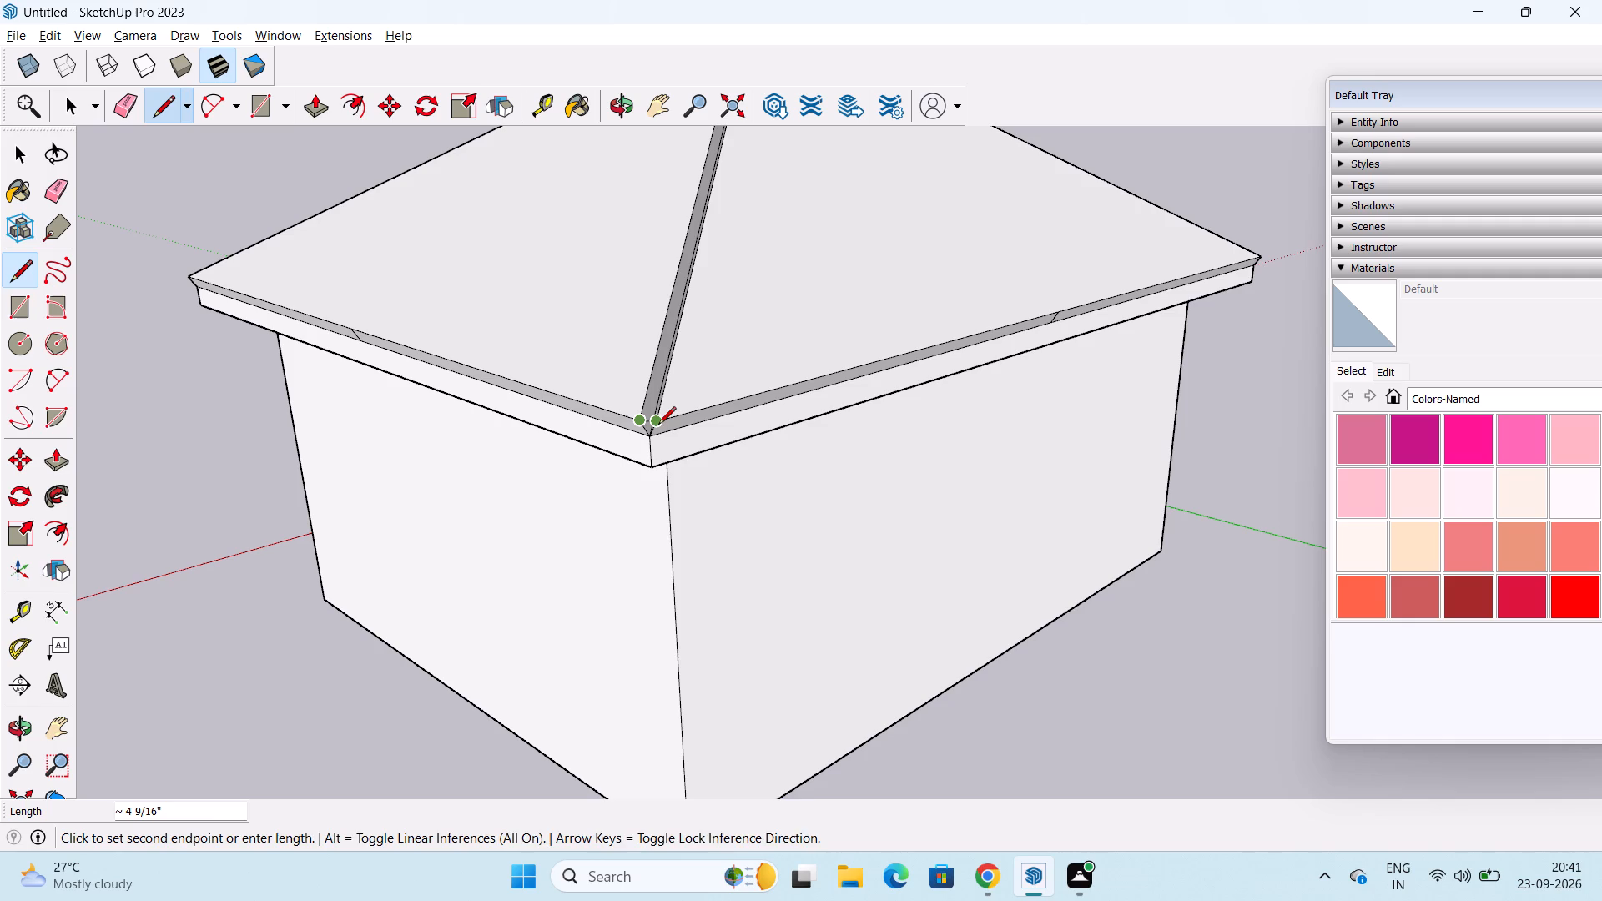
{"action": "left_click", "coordinate": [658, 425]}
Close the last open hip gap by drawing a line across its eave end.
{"action": "scroll", "coordinate": [840, 365], "scroll_direction": "down", "scroll_amount": 2}
{"action": "middle_click_drag", "start_coordinate": [929, 336], "coordinate": [378, 479]}
{"action": "scroll", "coordinate": [929, 528], "scroll_direction": "up", "scroll_amount": 2}
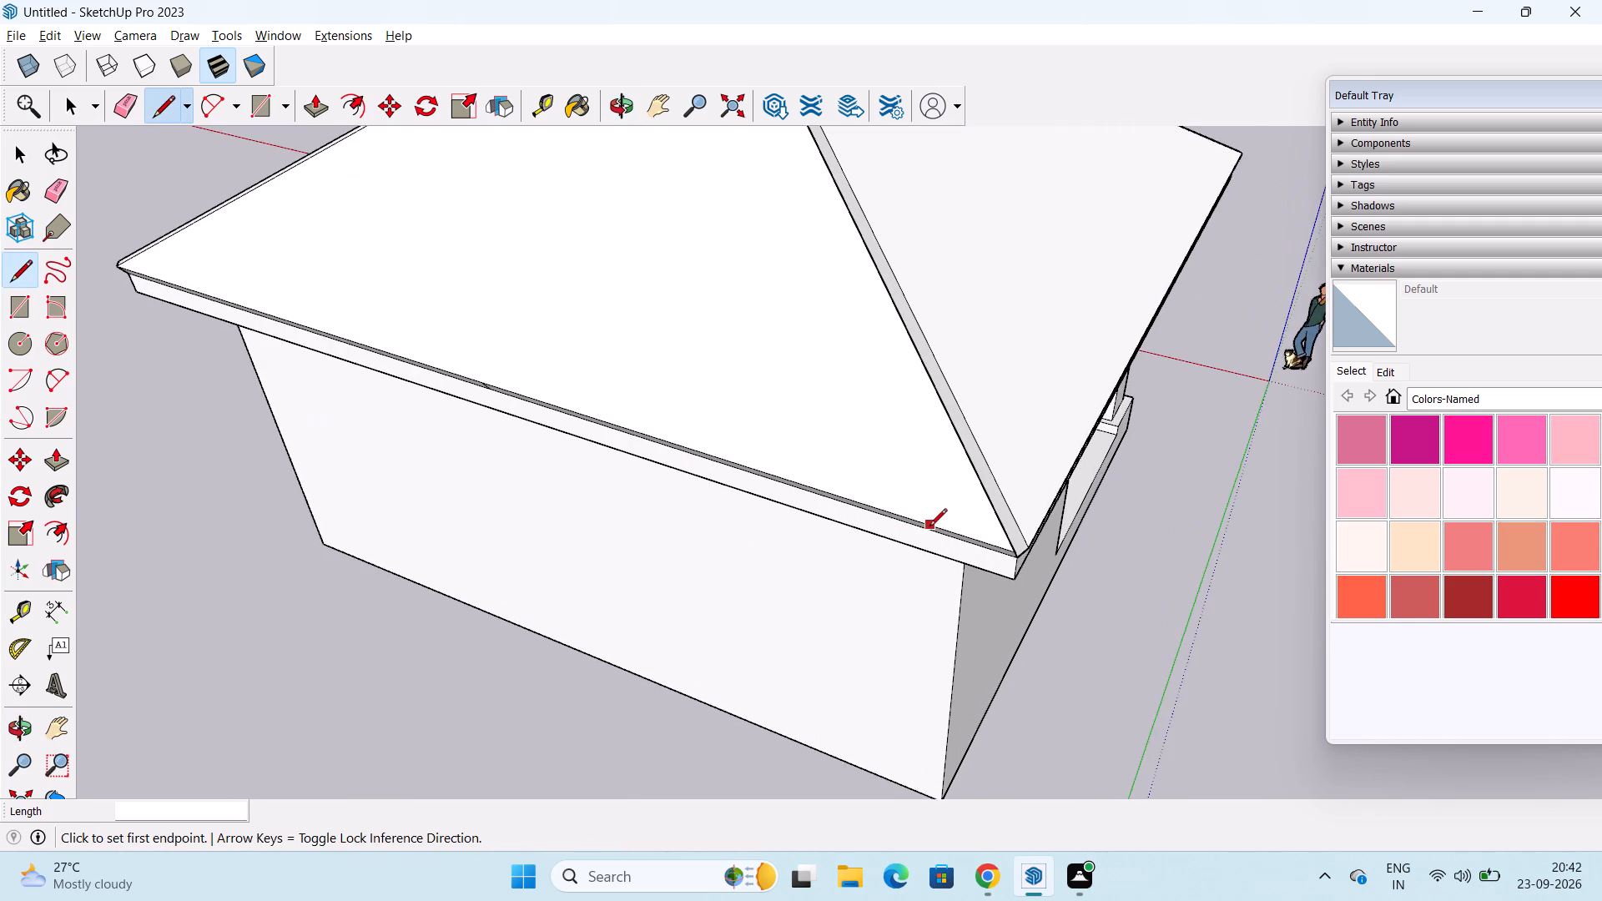
{"action": "scroll", "coordinate": [929, 527], "scroll_direction": "up", "scroll_amount": 2}
{"action": "middle_click_drag", "start_coordinate": [978, 531], "coordinate": [748, 607]}
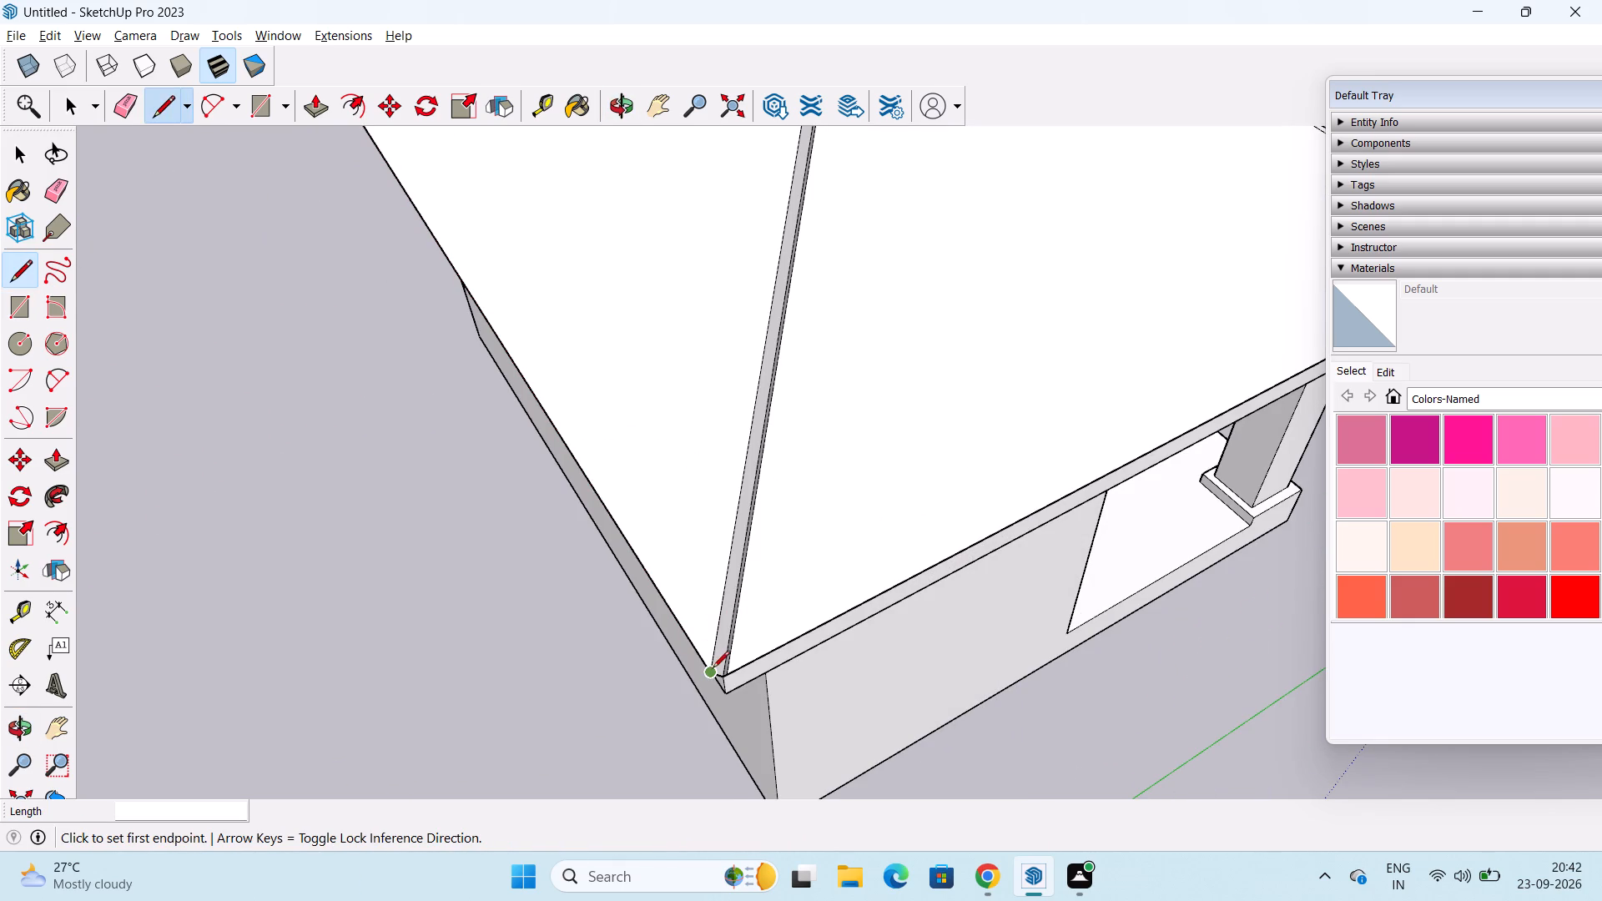
{"action": "left_click", "coordinate": [712, 671]}
{"action": "left_click", "coordinate": [733, 671]}
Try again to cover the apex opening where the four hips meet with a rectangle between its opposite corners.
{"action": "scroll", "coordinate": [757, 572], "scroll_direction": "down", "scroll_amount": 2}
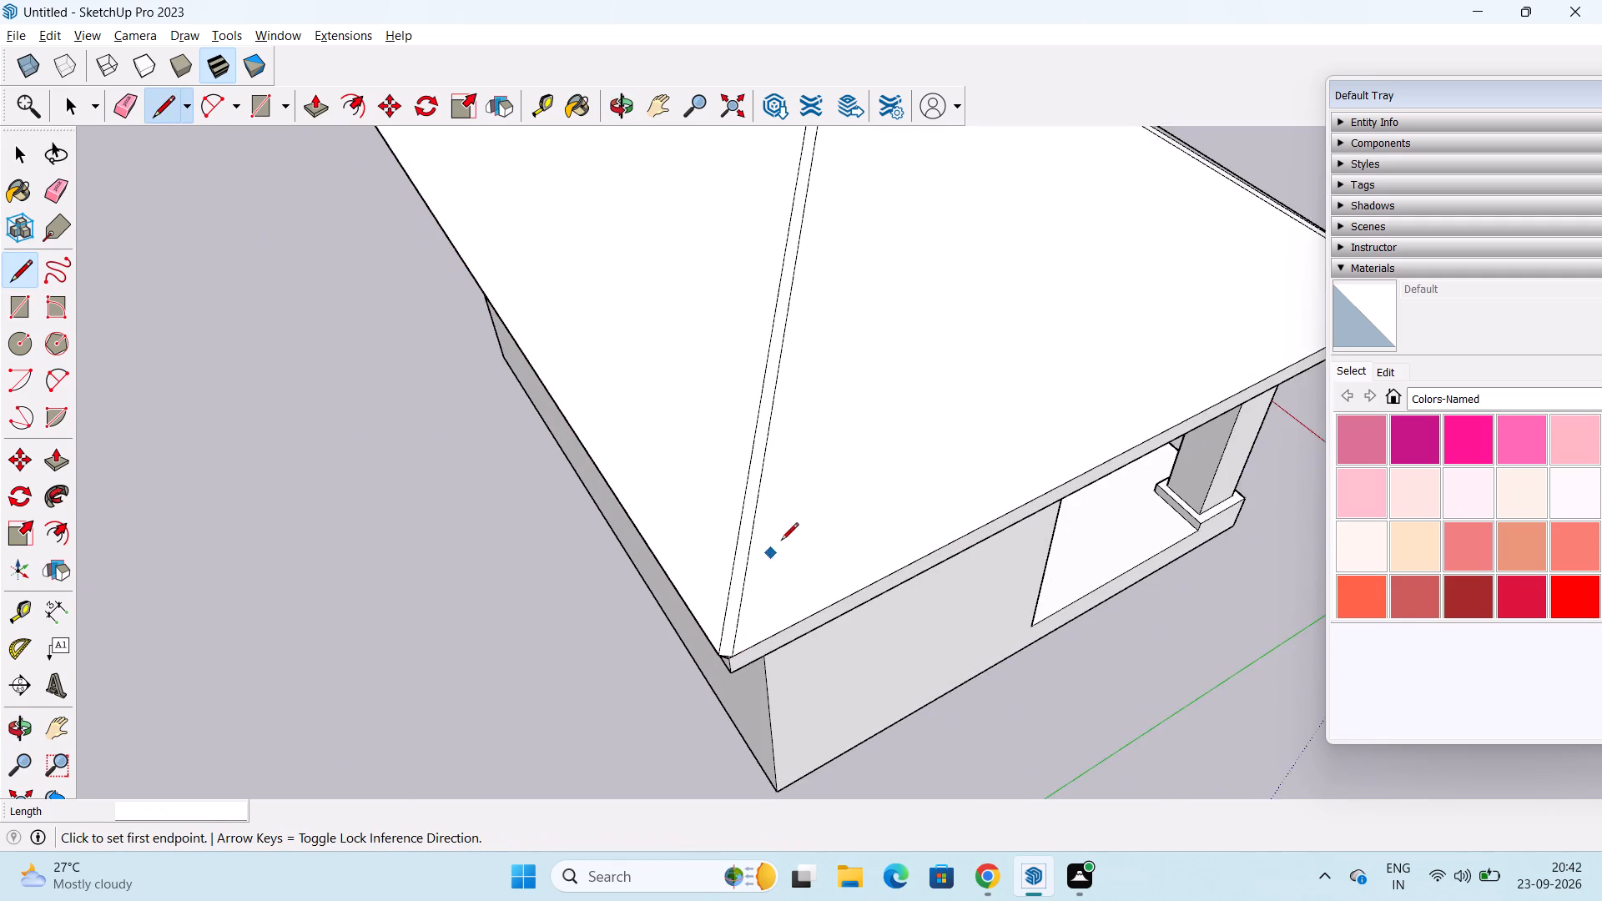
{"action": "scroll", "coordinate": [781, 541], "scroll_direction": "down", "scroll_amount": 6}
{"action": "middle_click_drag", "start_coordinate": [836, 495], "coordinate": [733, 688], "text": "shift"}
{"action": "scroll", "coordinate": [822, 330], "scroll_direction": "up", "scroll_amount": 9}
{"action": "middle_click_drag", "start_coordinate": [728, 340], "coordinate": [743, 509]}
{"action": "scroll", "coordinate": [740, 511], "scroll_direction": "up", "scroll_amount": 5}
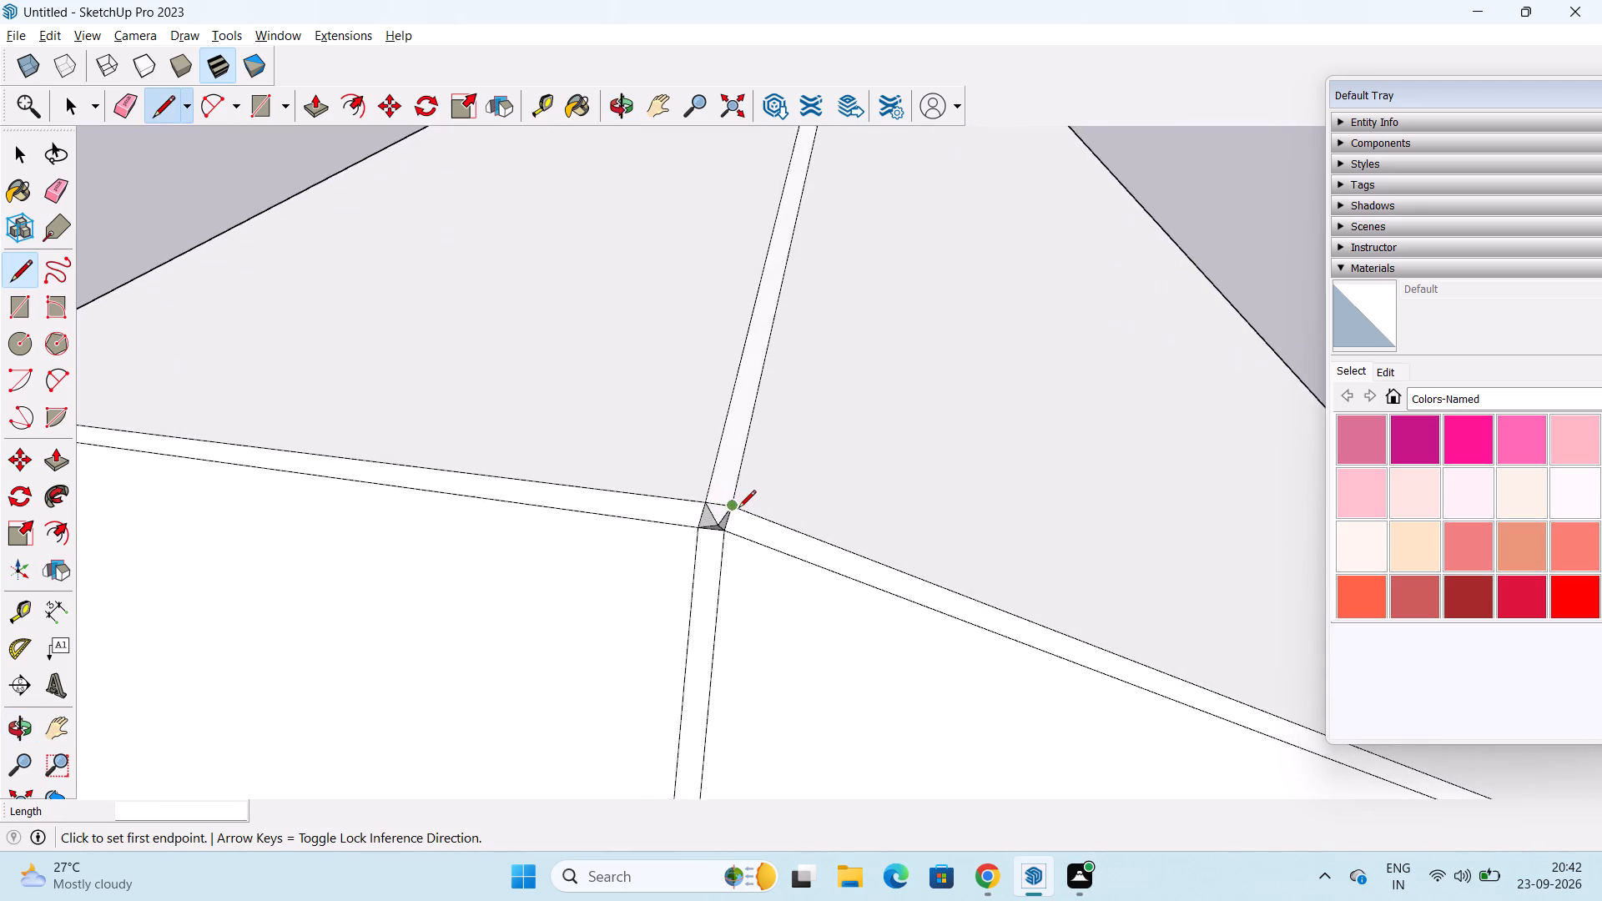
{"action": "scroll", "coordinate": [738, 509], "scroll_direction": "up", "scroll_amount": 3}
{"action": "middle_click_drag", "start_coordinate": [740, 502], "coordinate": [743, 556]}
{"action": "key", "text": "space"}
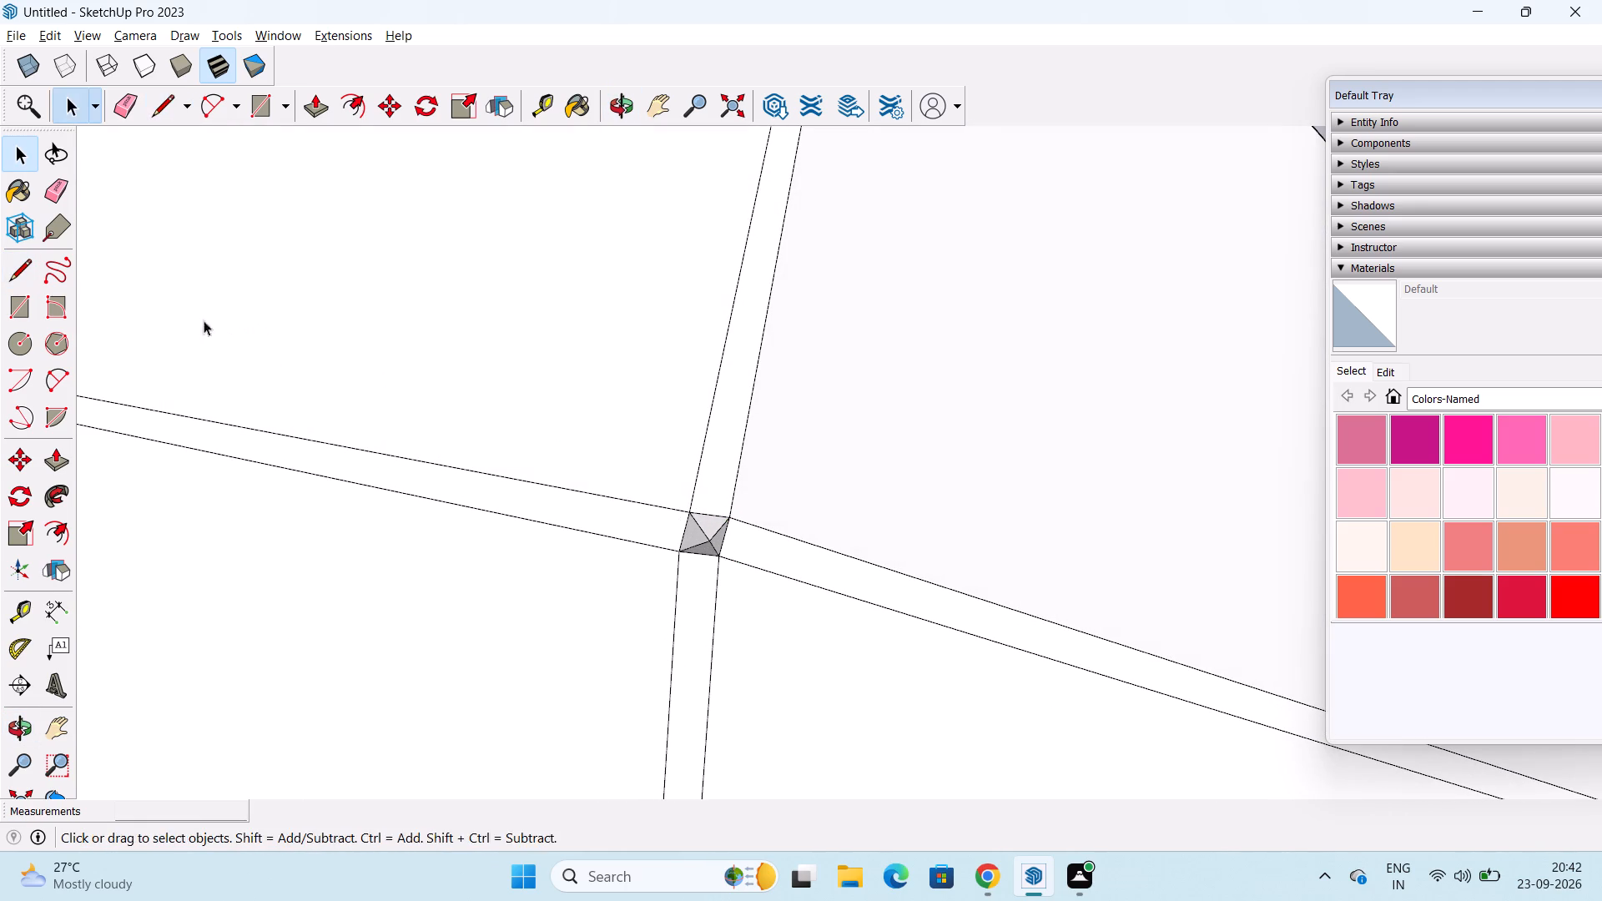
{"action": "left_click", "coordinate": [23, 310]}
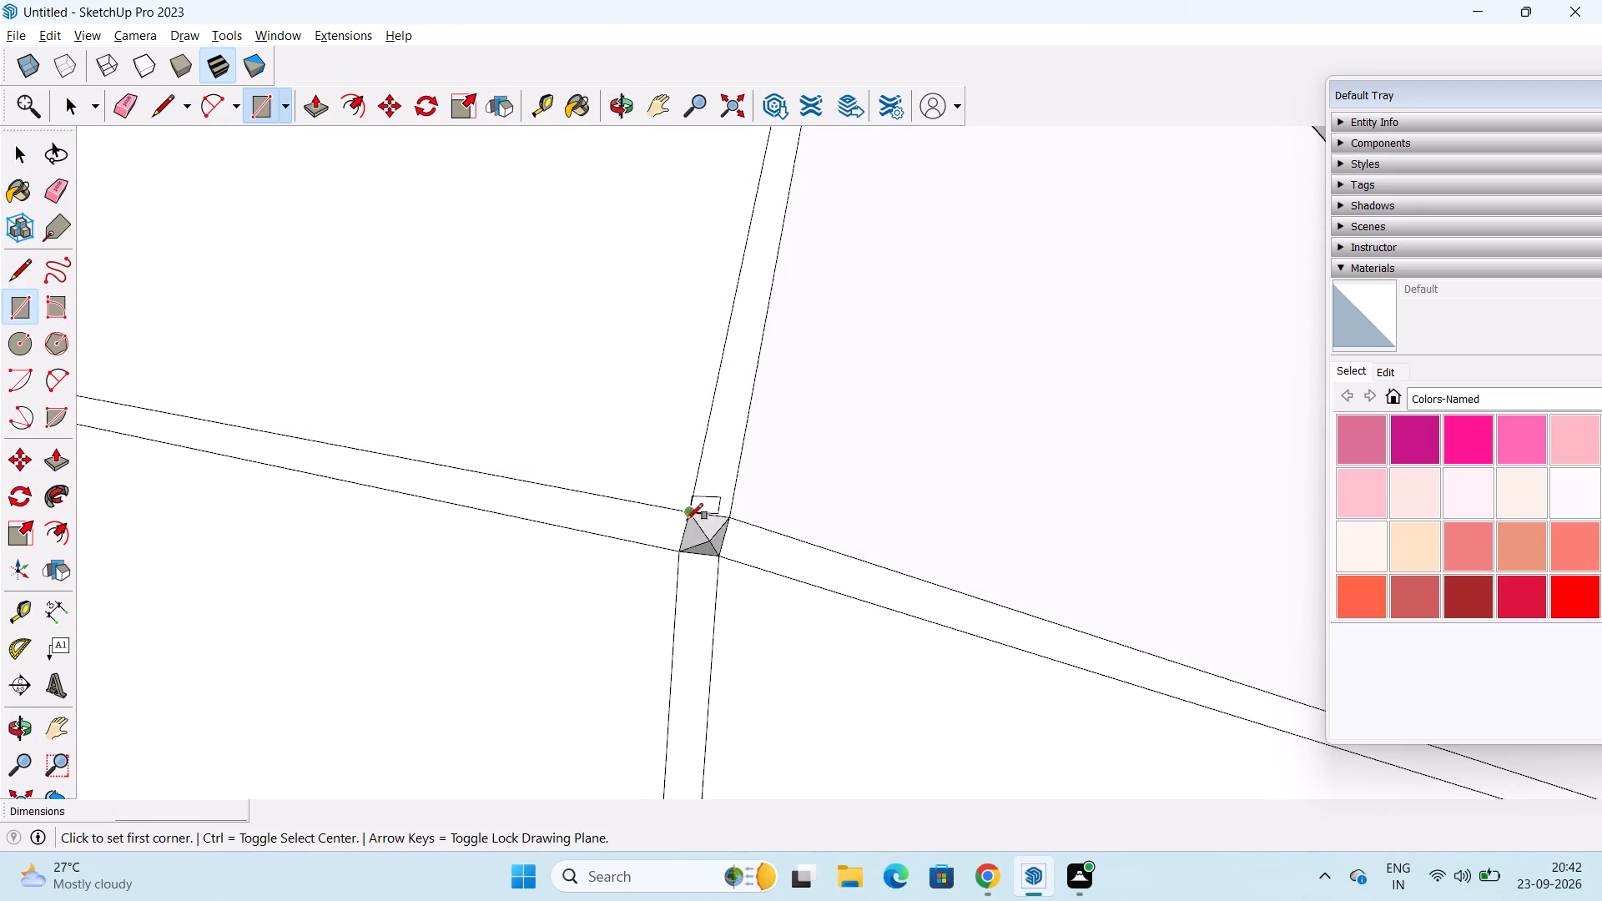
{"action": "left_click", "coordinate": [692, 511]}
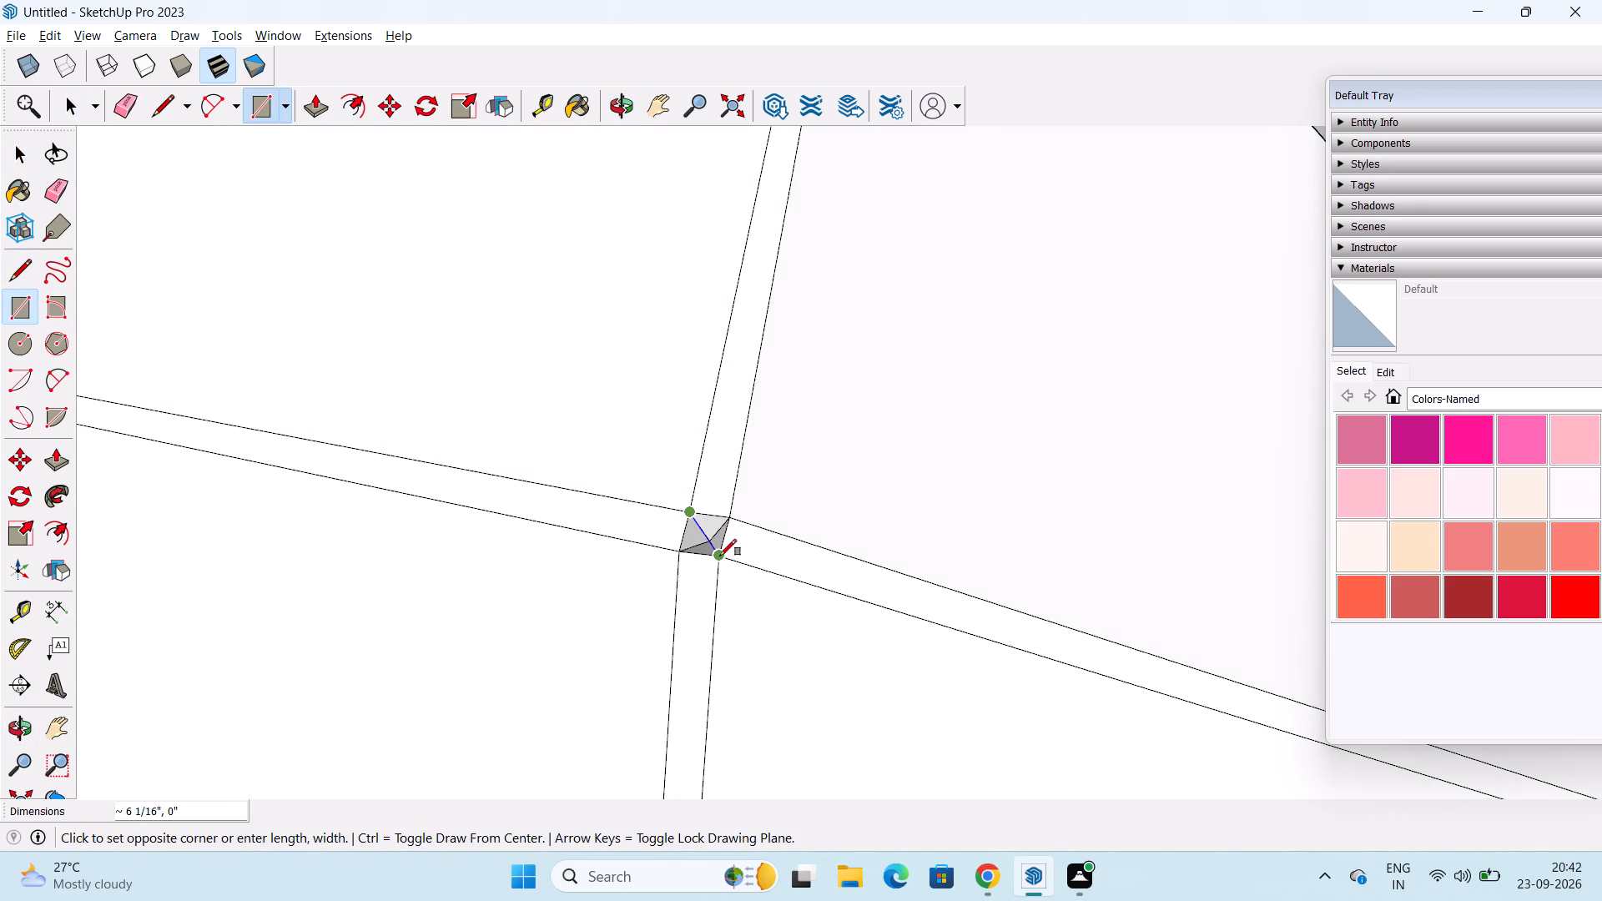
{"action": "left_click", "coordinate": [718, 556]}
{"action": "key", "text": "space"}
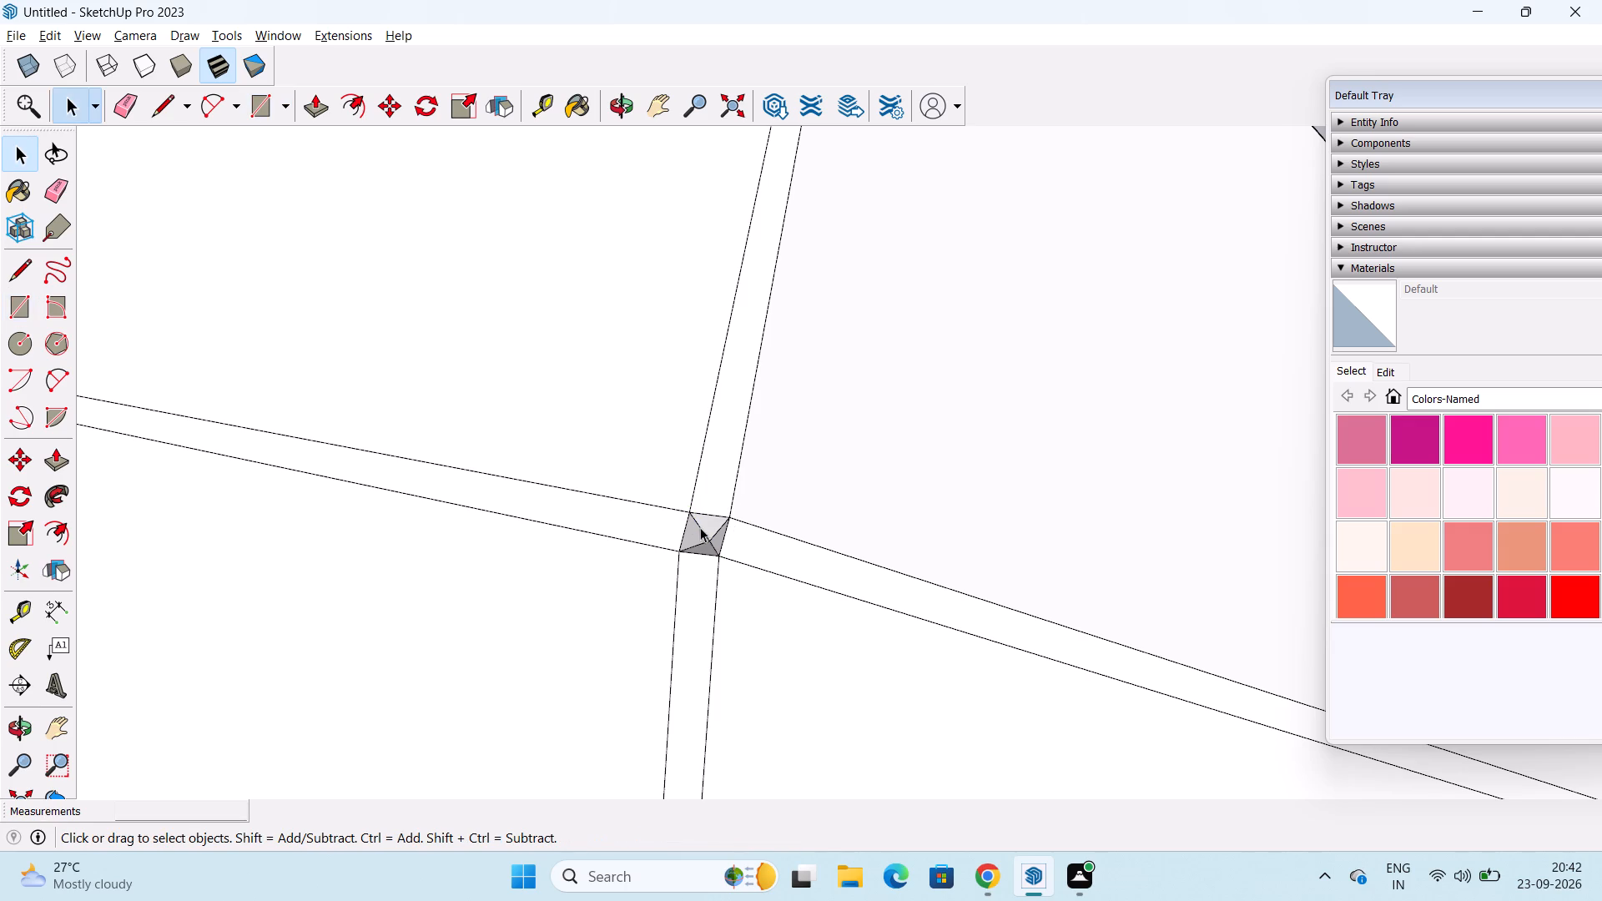
Trace the edges of the apex opening with lines about 4 9/16" long between the corners where the hip strips end.
{"action": "key", "text": "l"}
{"action": "left_click", "coordinate": [690, 513]}
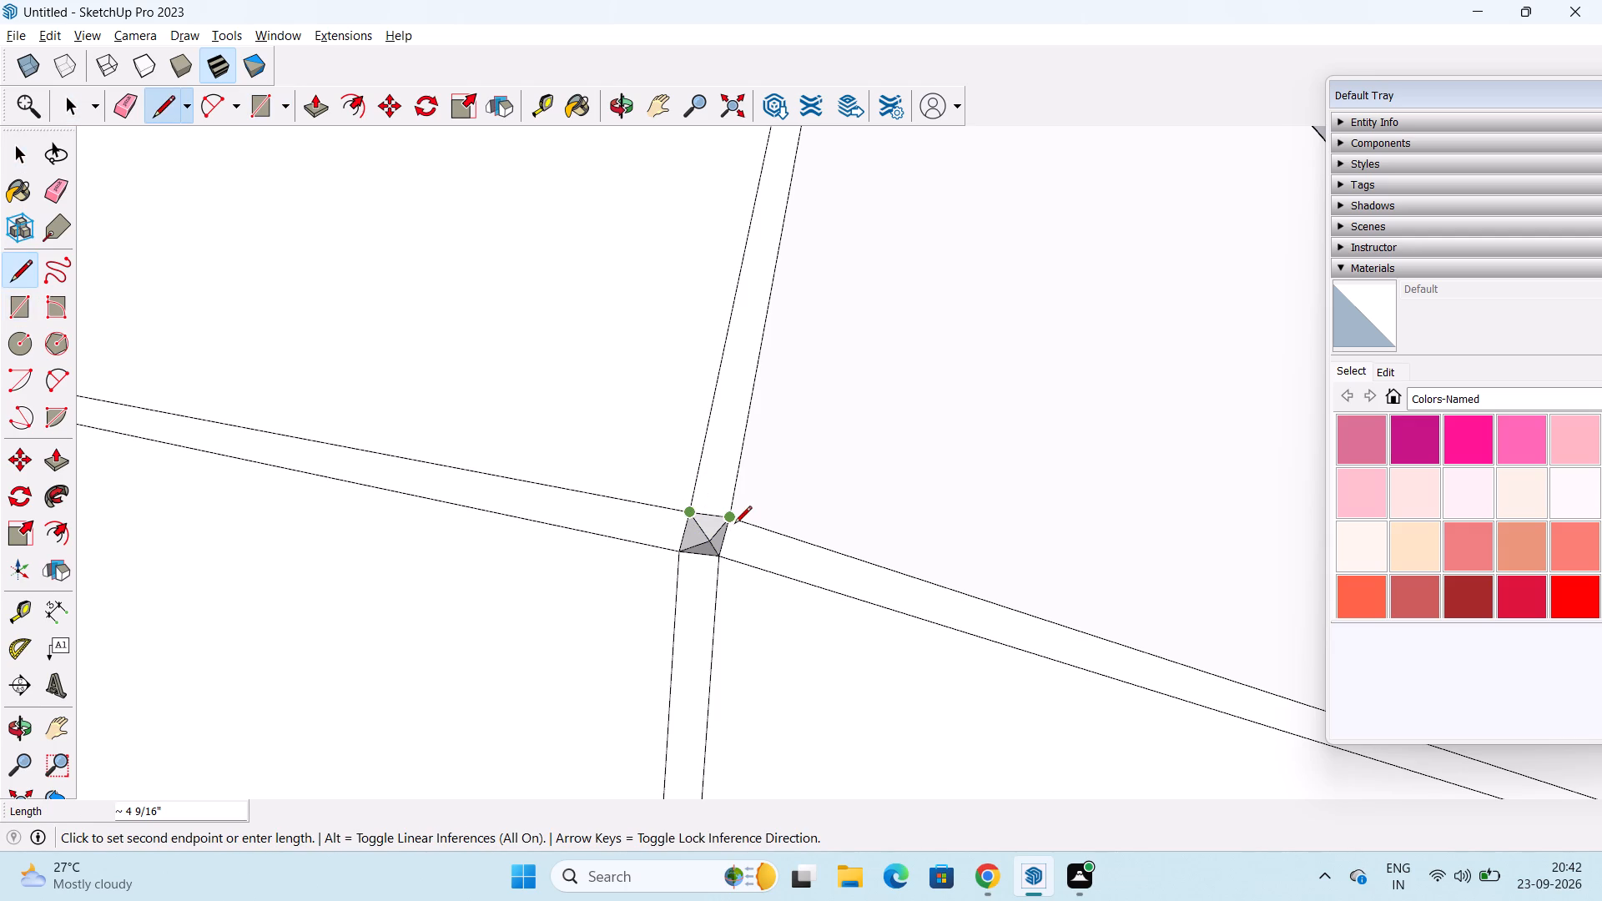
{"action": "left_click", "coordinate": [733, 521]}
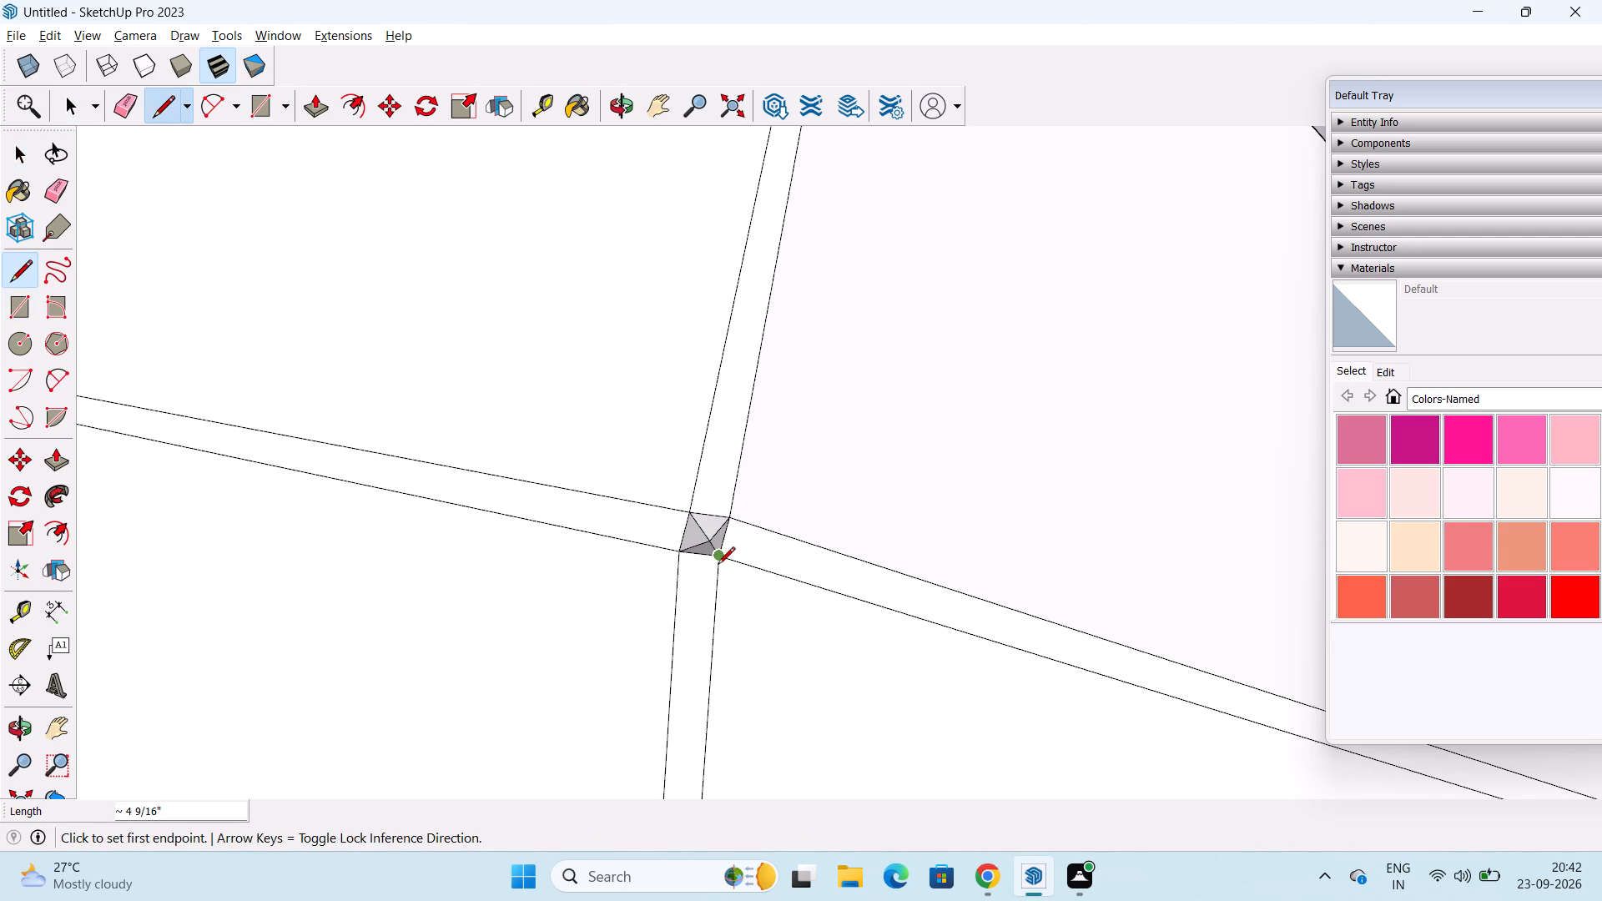
{"action": "left_click", "coordinate": [716, 561]}
{"action": "left_click", "coordinate": [681, 552]}
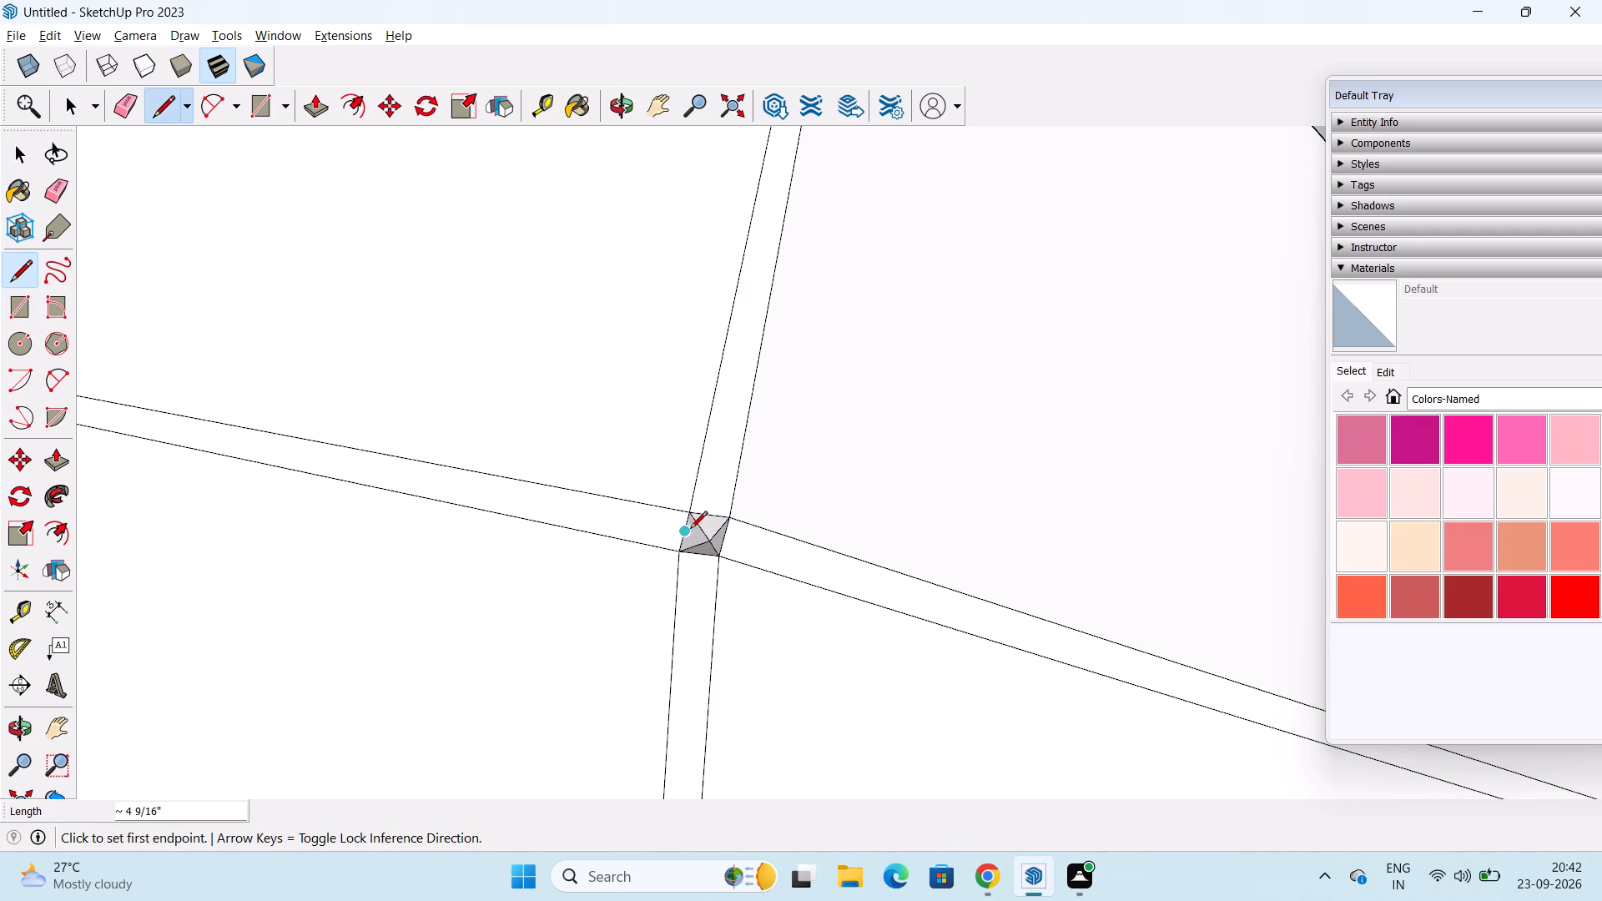
{"action": "left_click", "coordinate": [688, 511]}
{"action": "key", "text": "space"}
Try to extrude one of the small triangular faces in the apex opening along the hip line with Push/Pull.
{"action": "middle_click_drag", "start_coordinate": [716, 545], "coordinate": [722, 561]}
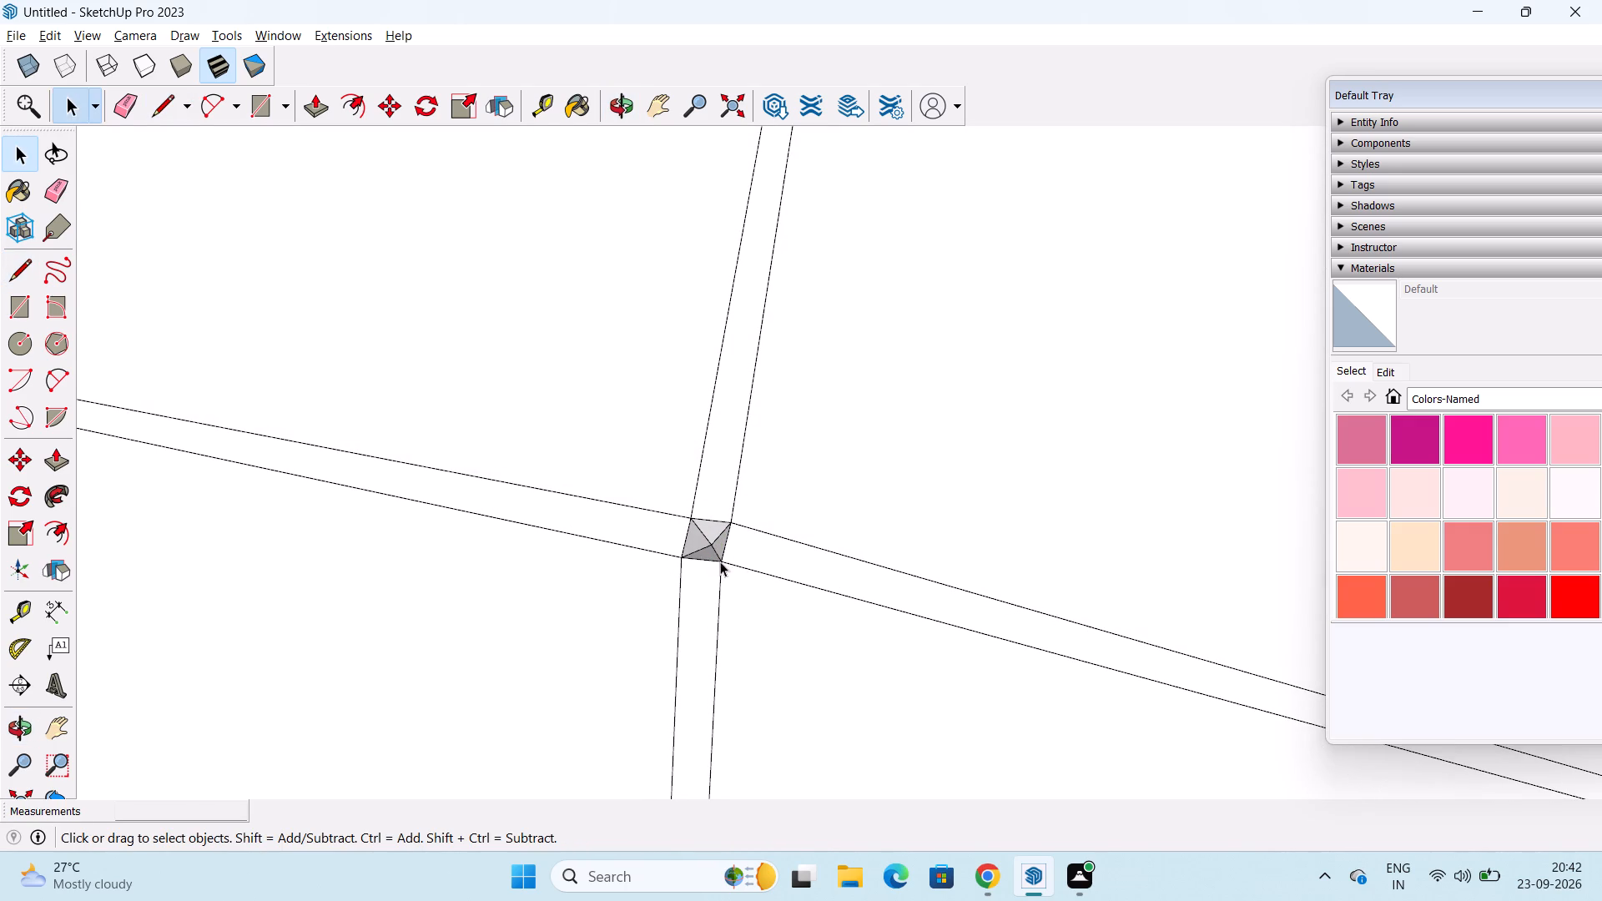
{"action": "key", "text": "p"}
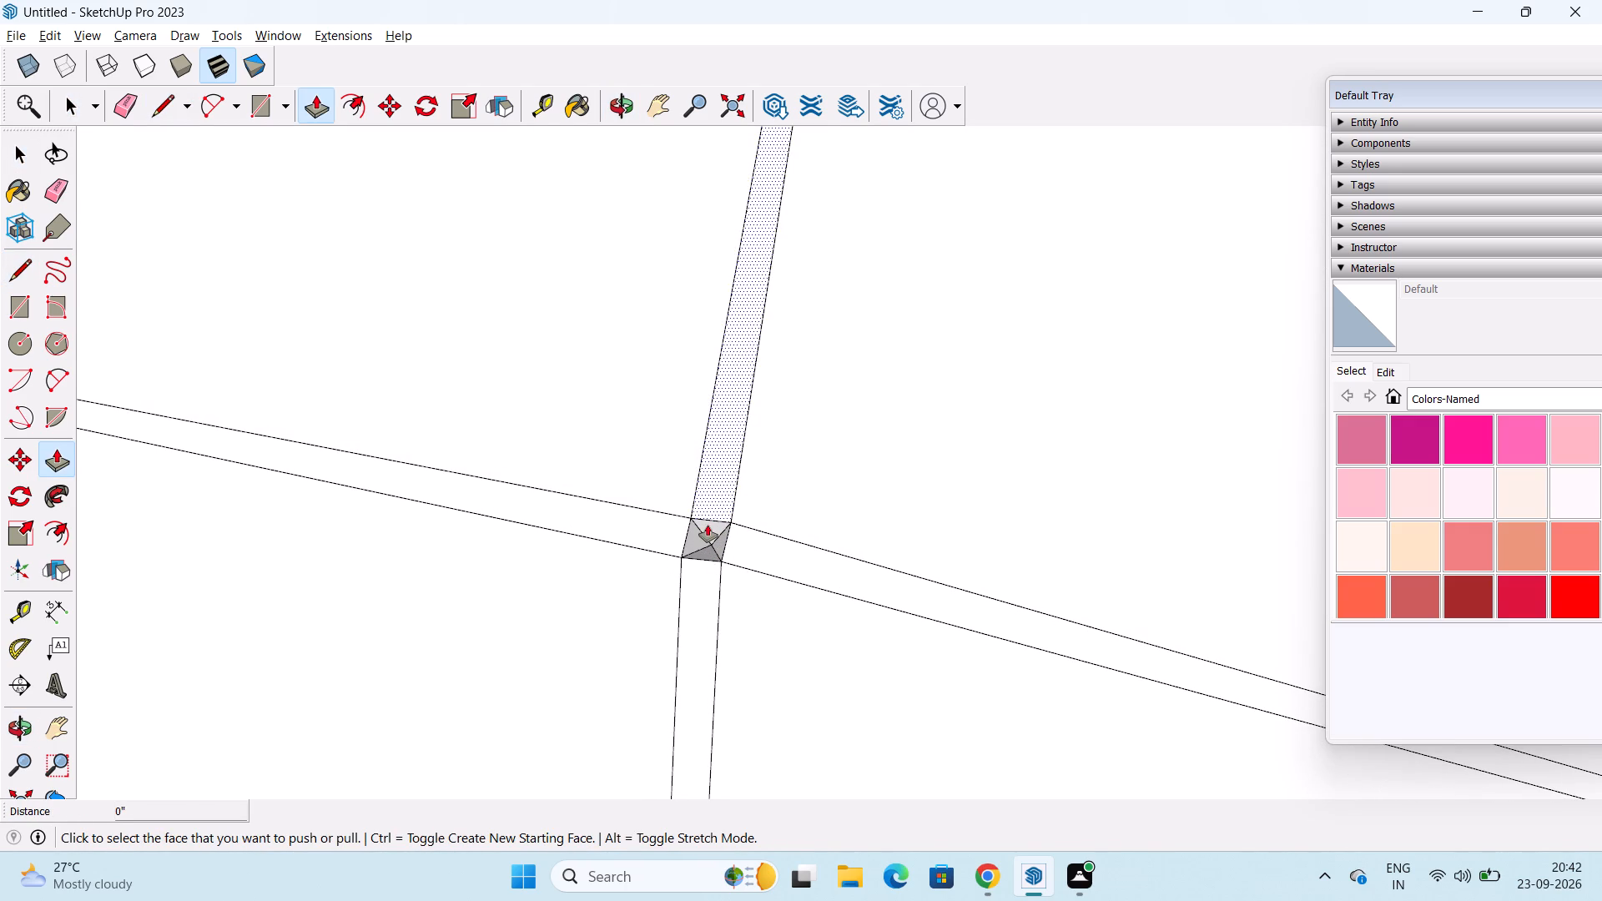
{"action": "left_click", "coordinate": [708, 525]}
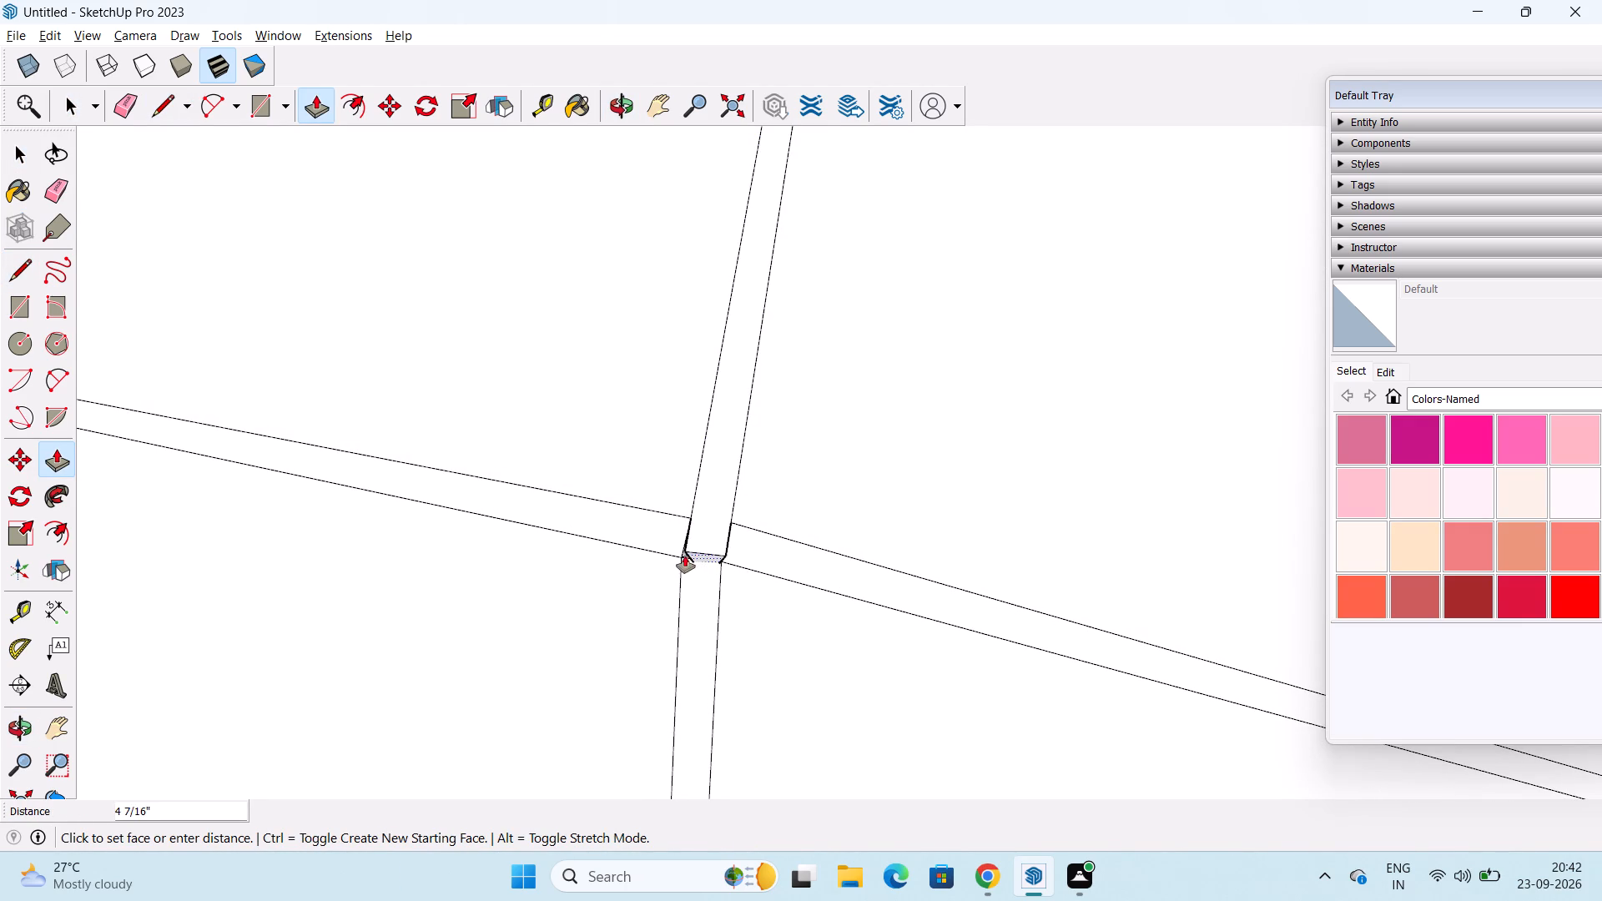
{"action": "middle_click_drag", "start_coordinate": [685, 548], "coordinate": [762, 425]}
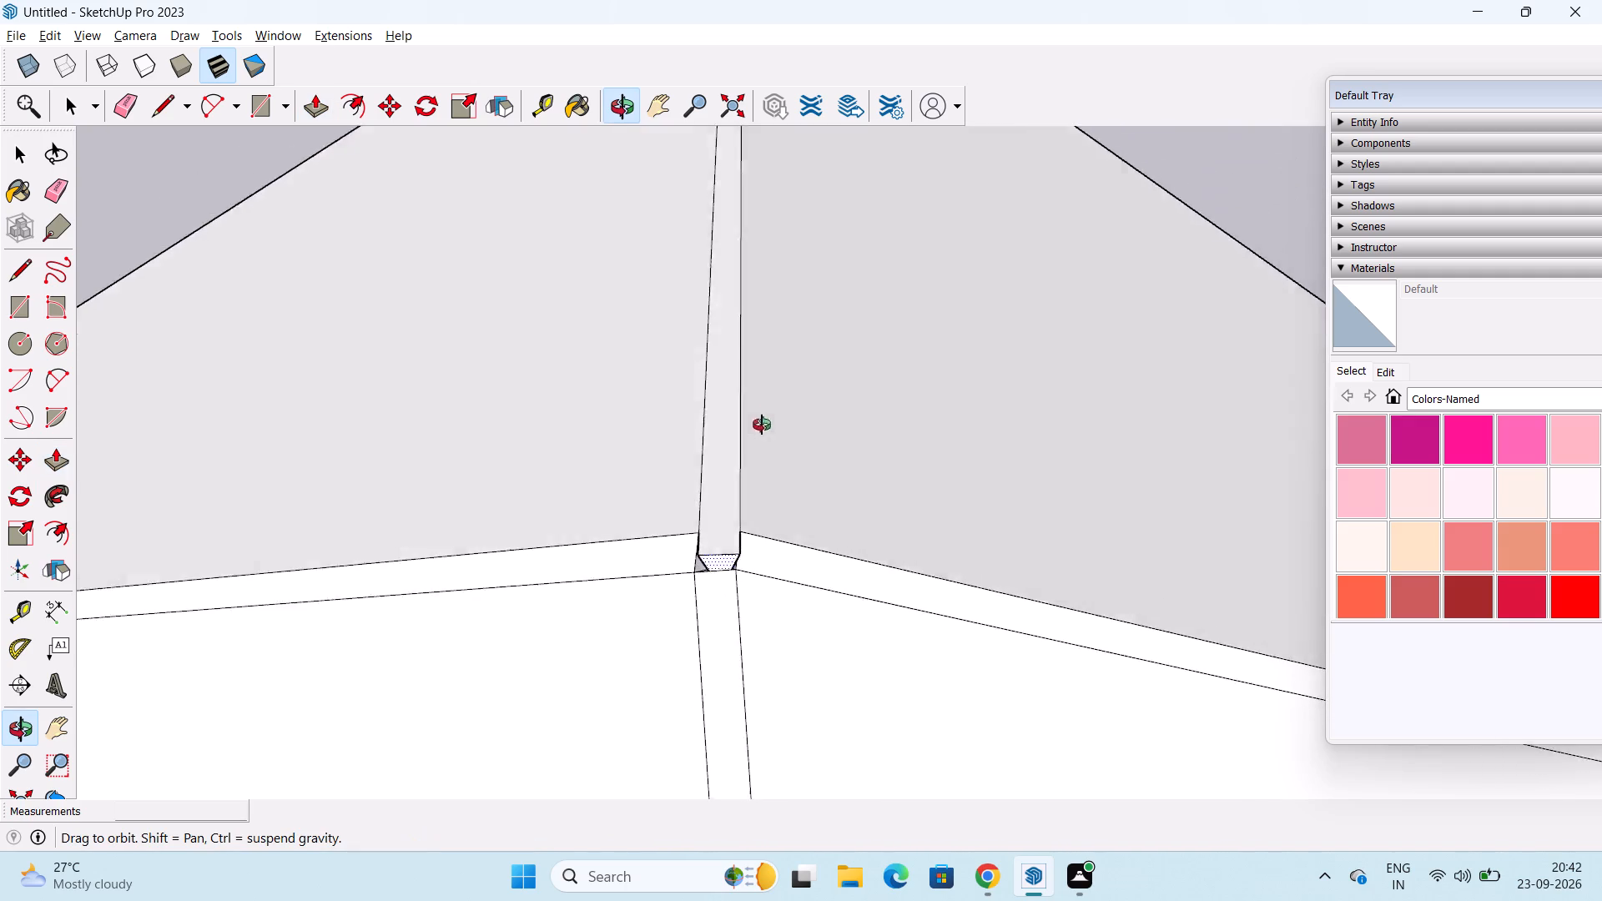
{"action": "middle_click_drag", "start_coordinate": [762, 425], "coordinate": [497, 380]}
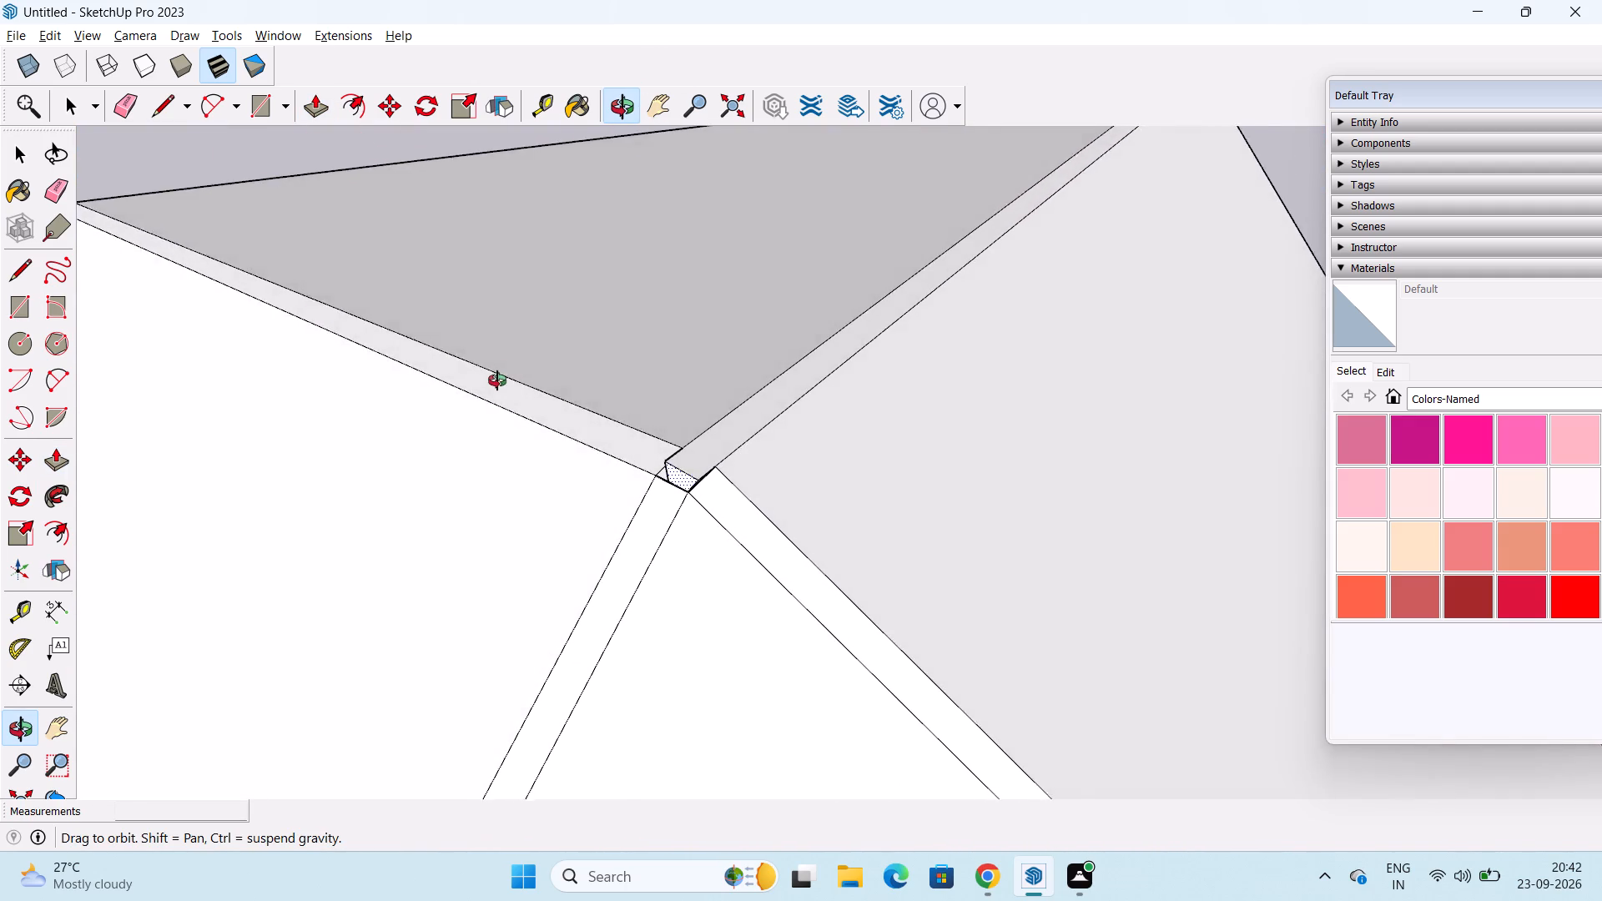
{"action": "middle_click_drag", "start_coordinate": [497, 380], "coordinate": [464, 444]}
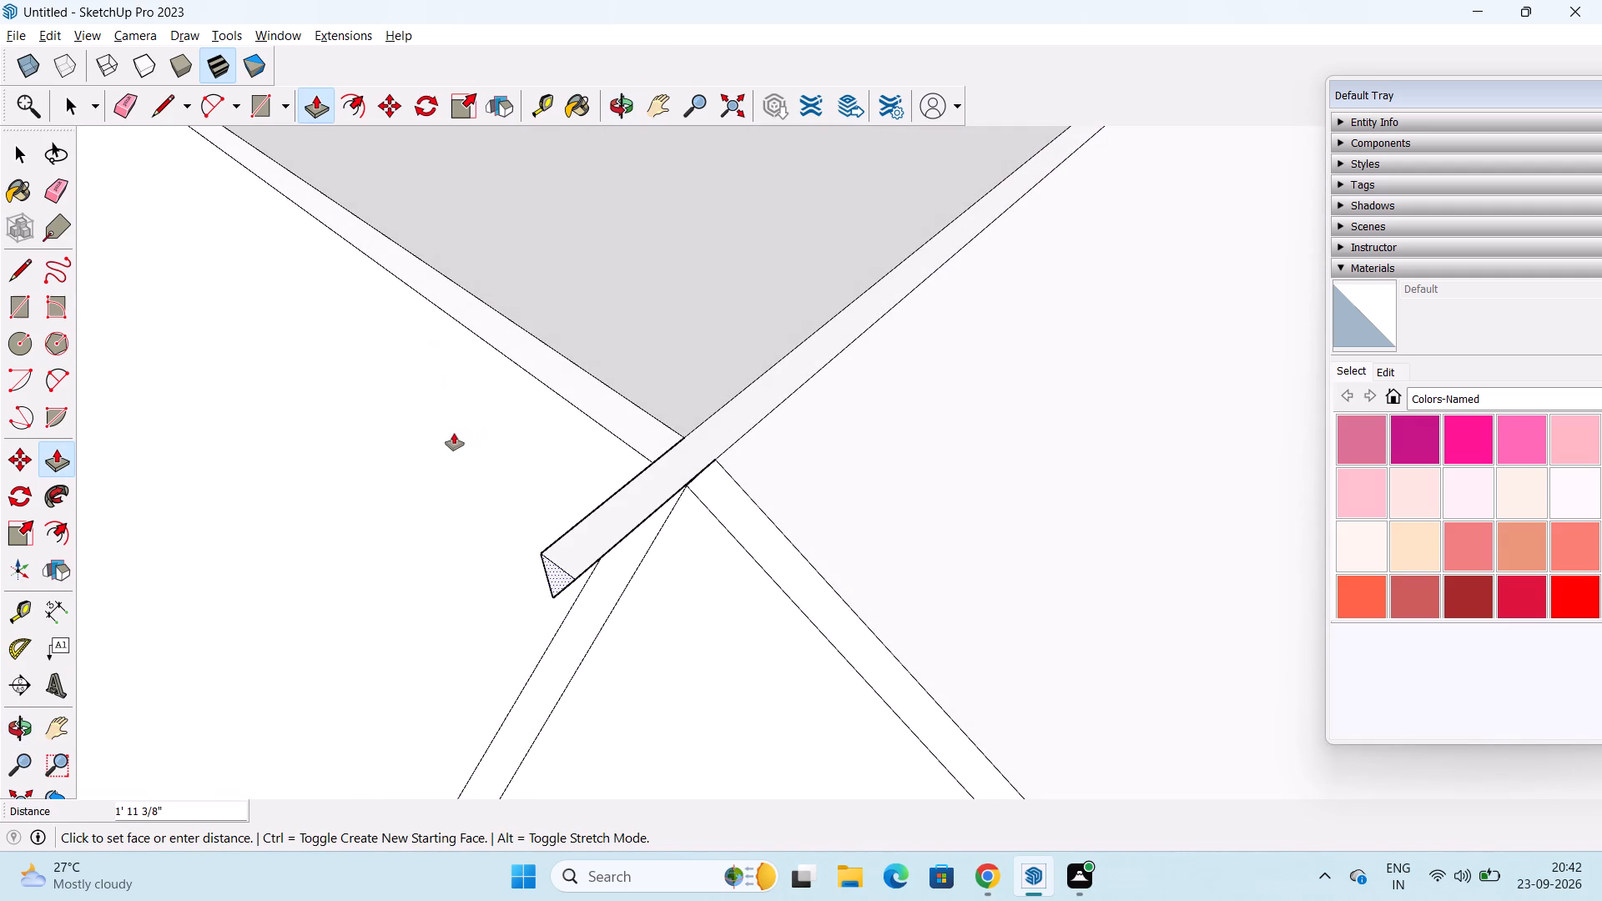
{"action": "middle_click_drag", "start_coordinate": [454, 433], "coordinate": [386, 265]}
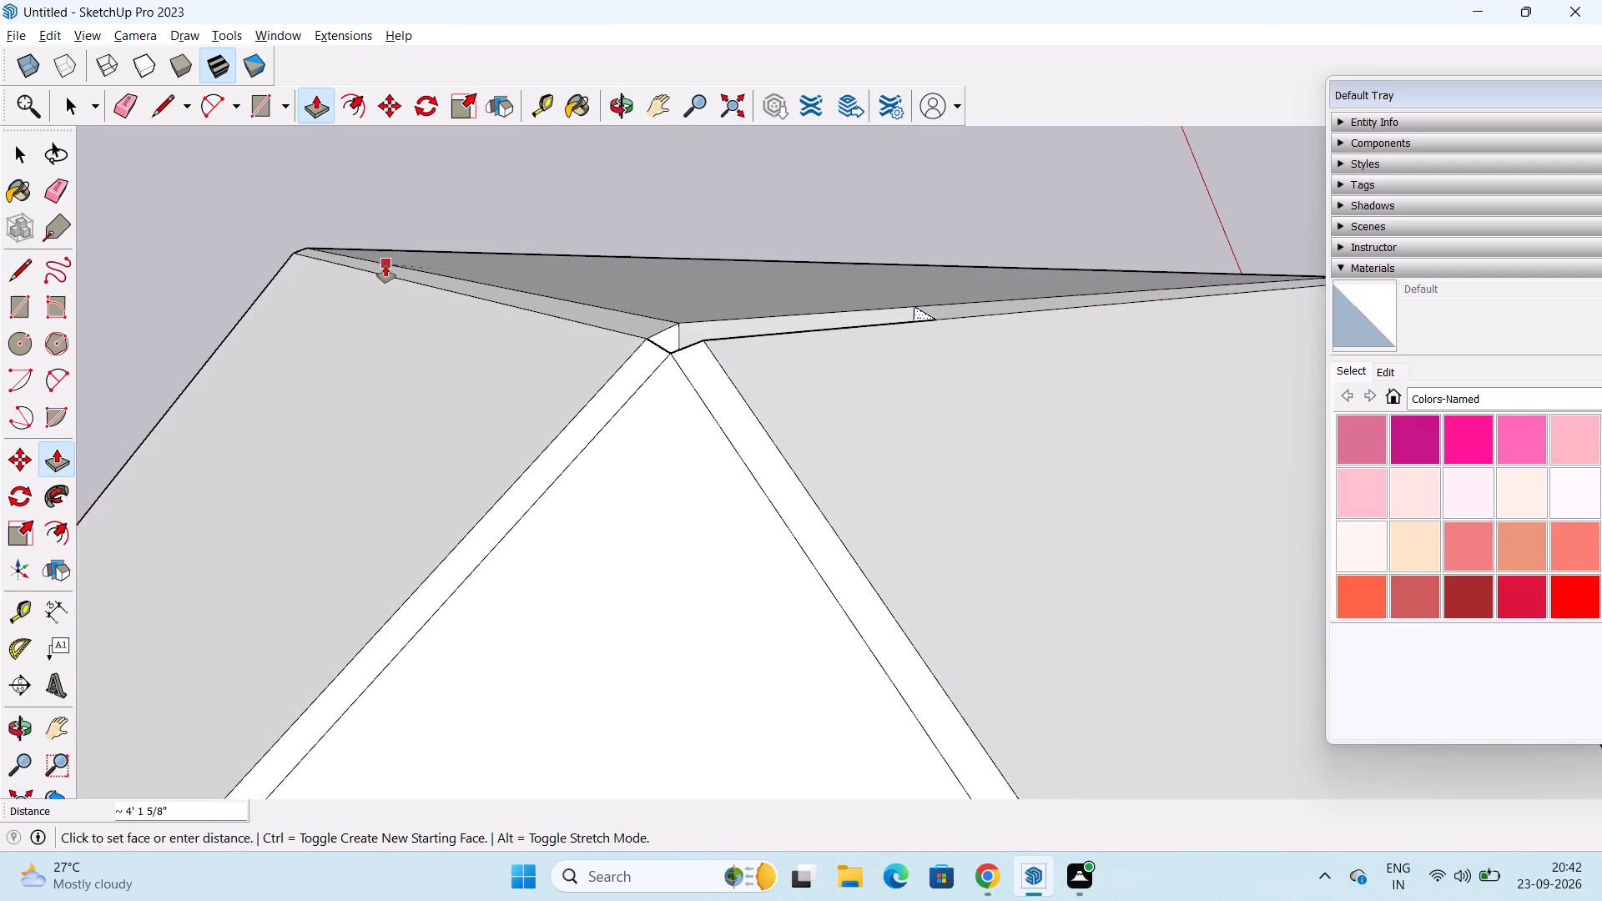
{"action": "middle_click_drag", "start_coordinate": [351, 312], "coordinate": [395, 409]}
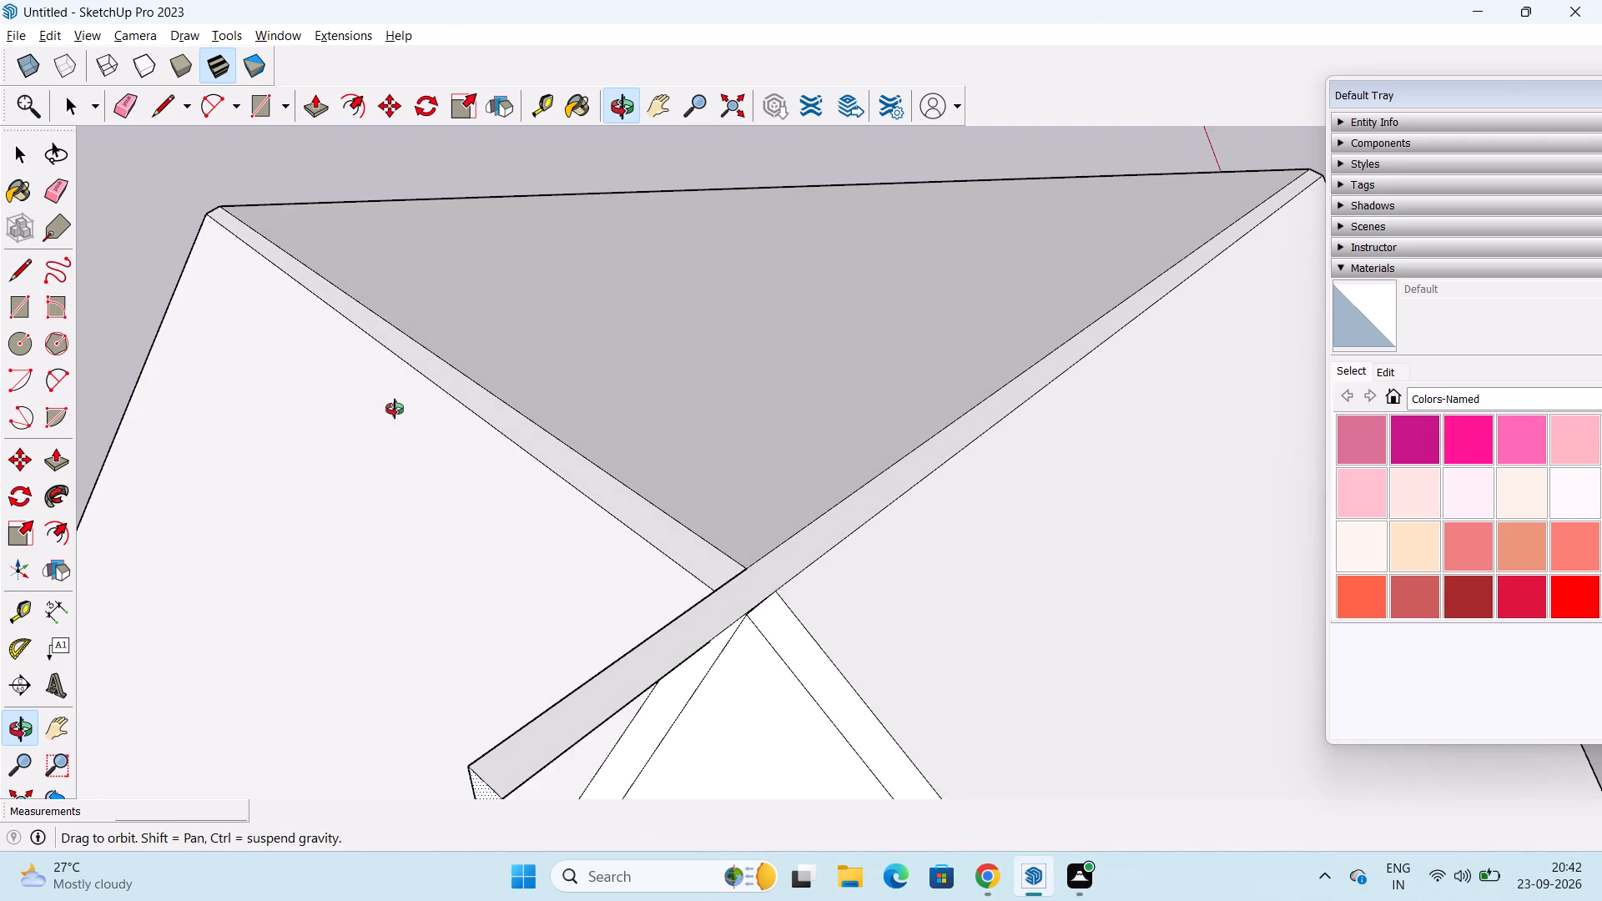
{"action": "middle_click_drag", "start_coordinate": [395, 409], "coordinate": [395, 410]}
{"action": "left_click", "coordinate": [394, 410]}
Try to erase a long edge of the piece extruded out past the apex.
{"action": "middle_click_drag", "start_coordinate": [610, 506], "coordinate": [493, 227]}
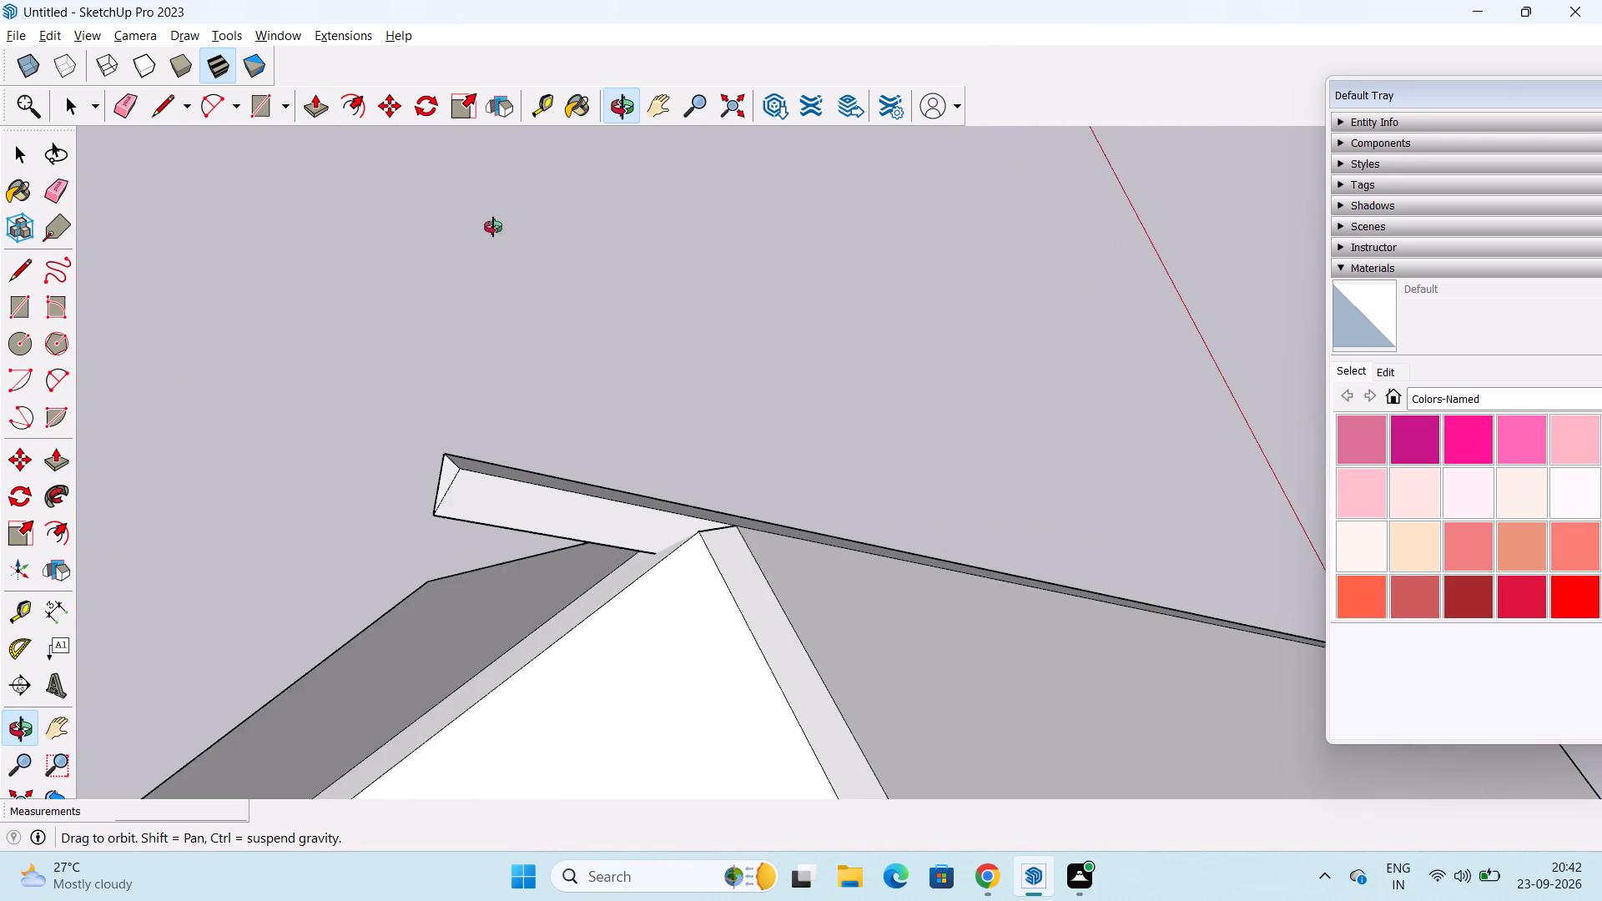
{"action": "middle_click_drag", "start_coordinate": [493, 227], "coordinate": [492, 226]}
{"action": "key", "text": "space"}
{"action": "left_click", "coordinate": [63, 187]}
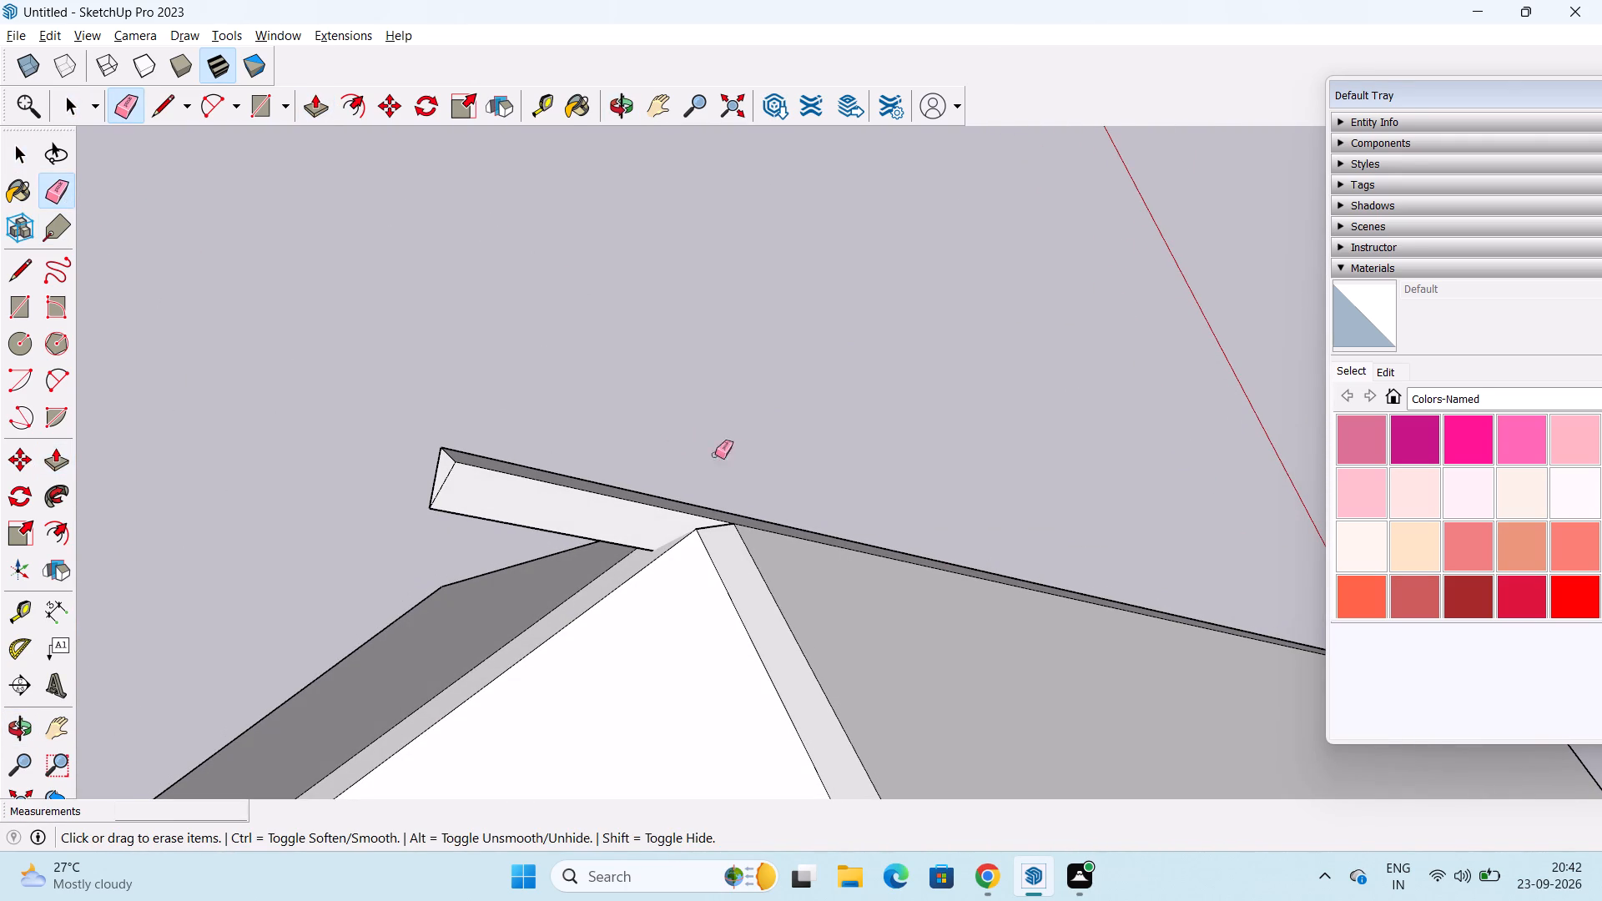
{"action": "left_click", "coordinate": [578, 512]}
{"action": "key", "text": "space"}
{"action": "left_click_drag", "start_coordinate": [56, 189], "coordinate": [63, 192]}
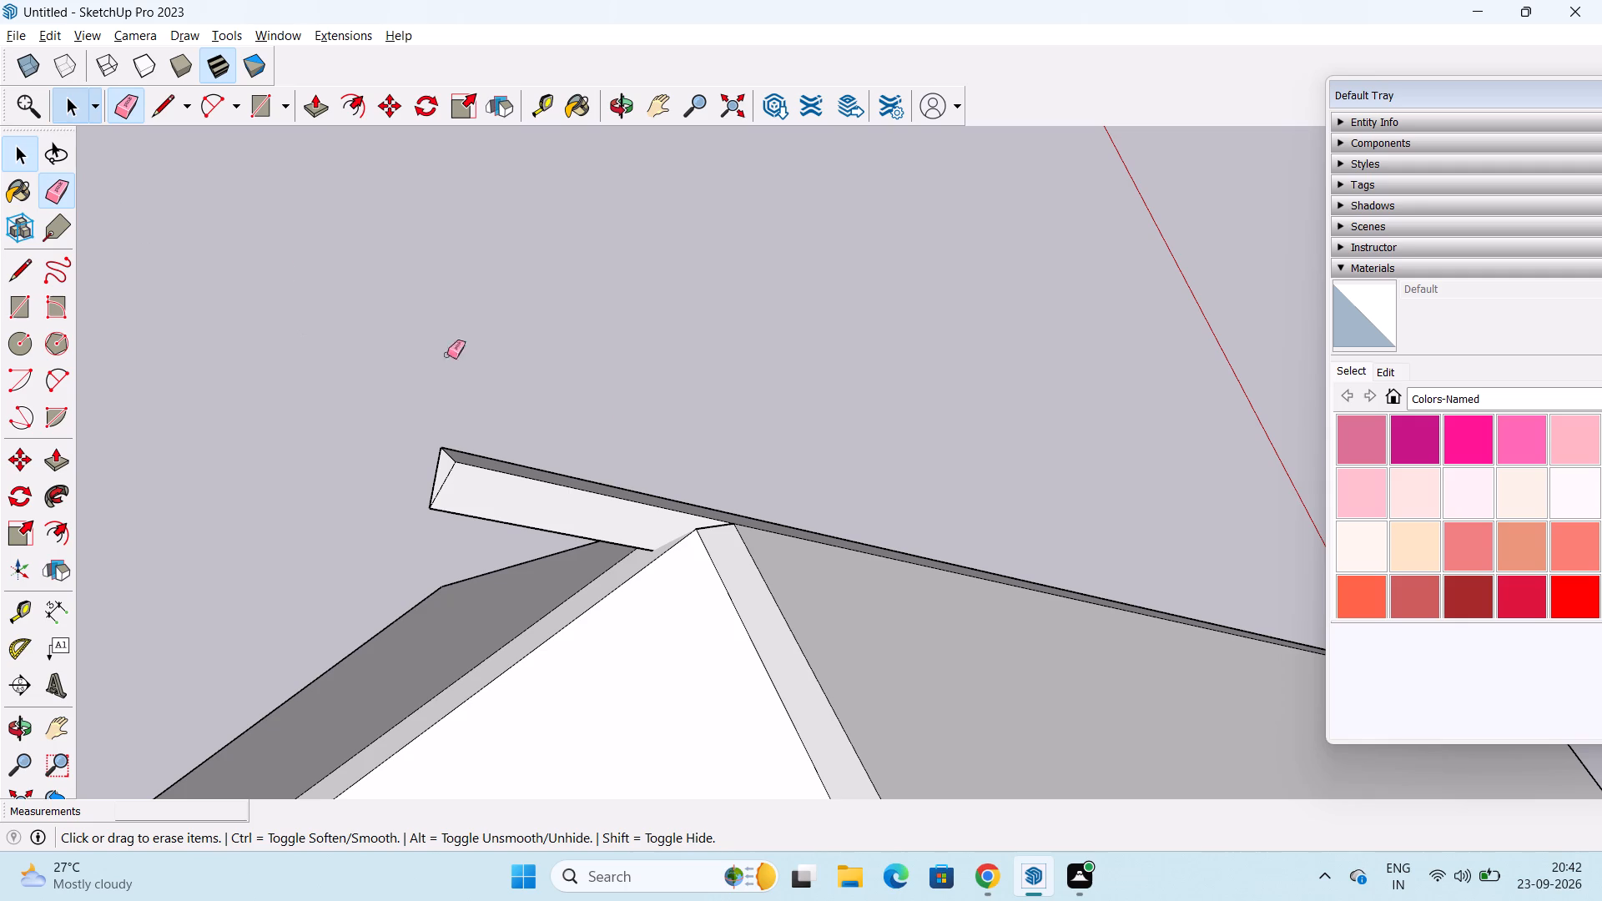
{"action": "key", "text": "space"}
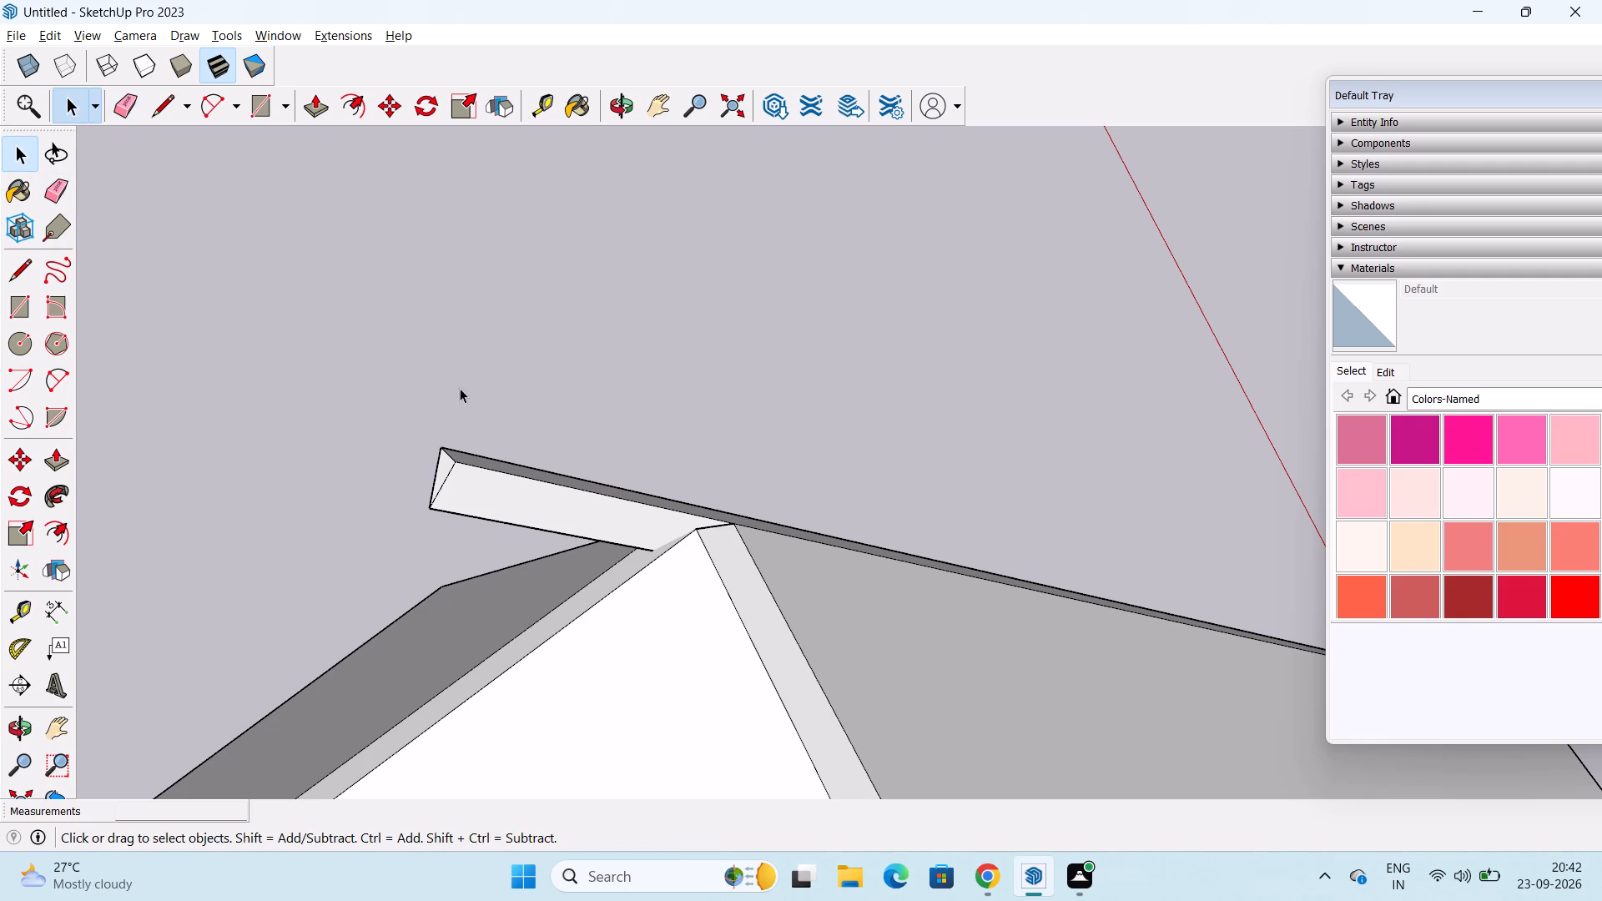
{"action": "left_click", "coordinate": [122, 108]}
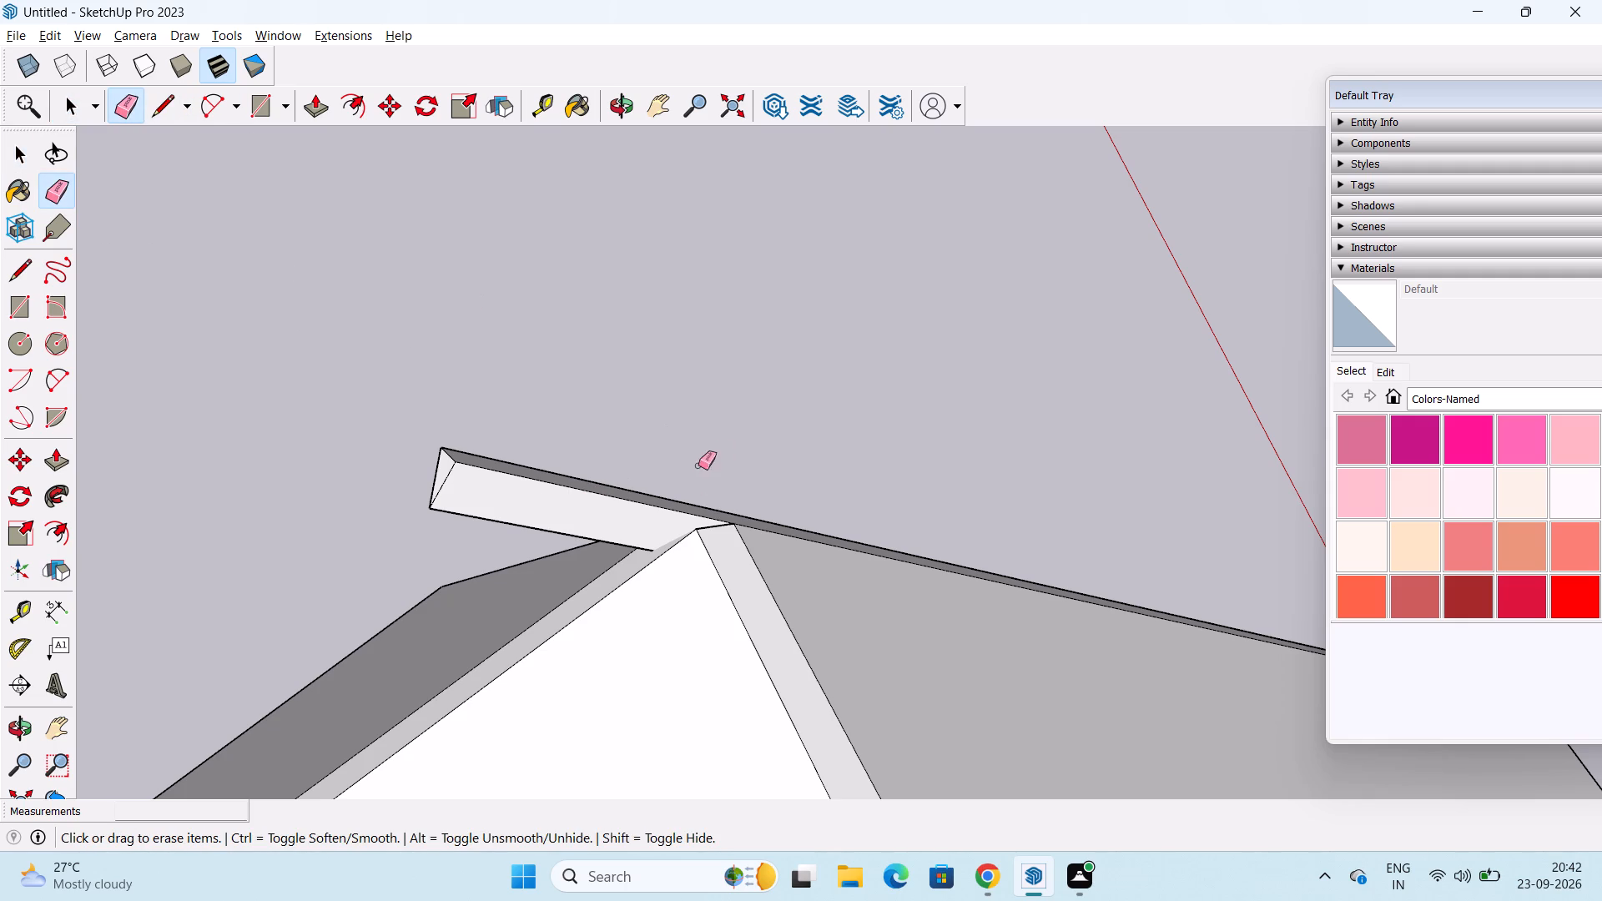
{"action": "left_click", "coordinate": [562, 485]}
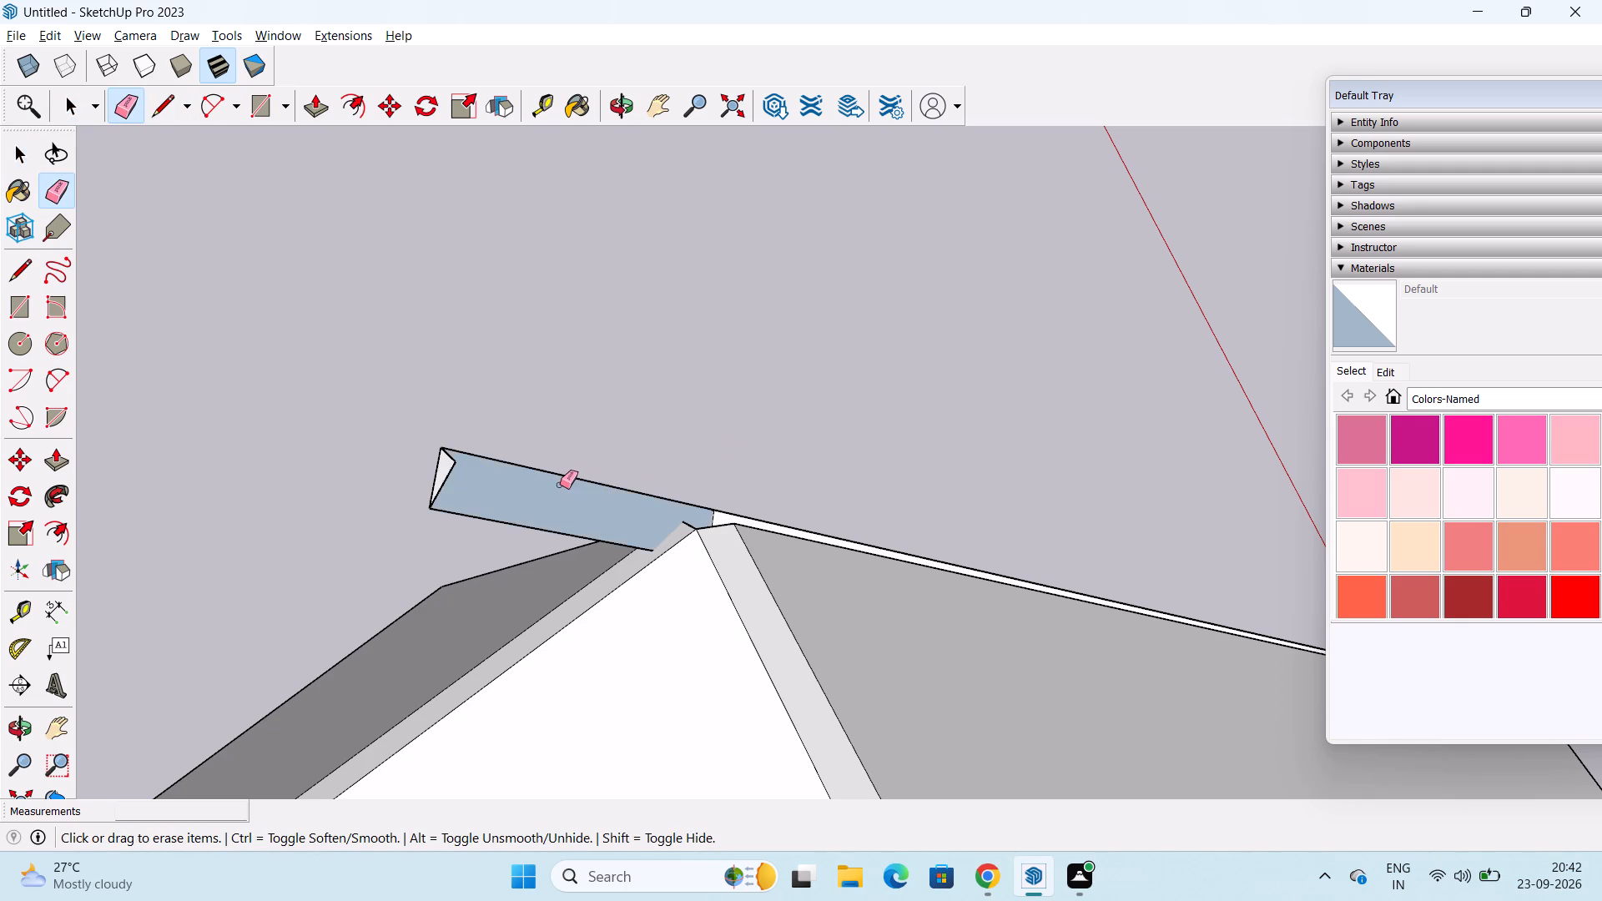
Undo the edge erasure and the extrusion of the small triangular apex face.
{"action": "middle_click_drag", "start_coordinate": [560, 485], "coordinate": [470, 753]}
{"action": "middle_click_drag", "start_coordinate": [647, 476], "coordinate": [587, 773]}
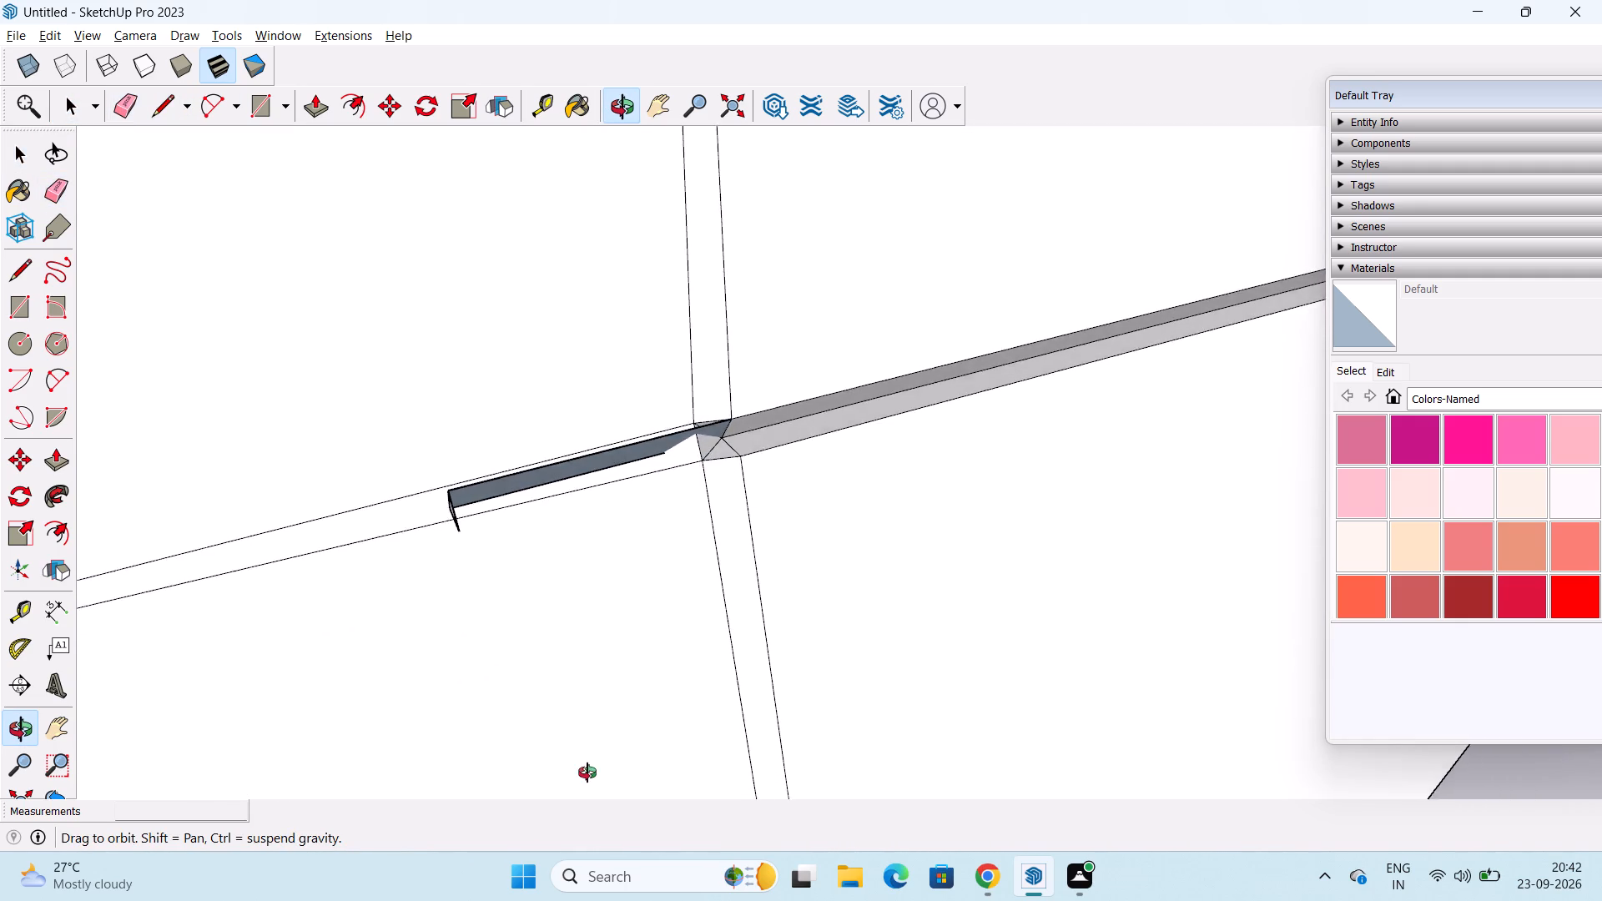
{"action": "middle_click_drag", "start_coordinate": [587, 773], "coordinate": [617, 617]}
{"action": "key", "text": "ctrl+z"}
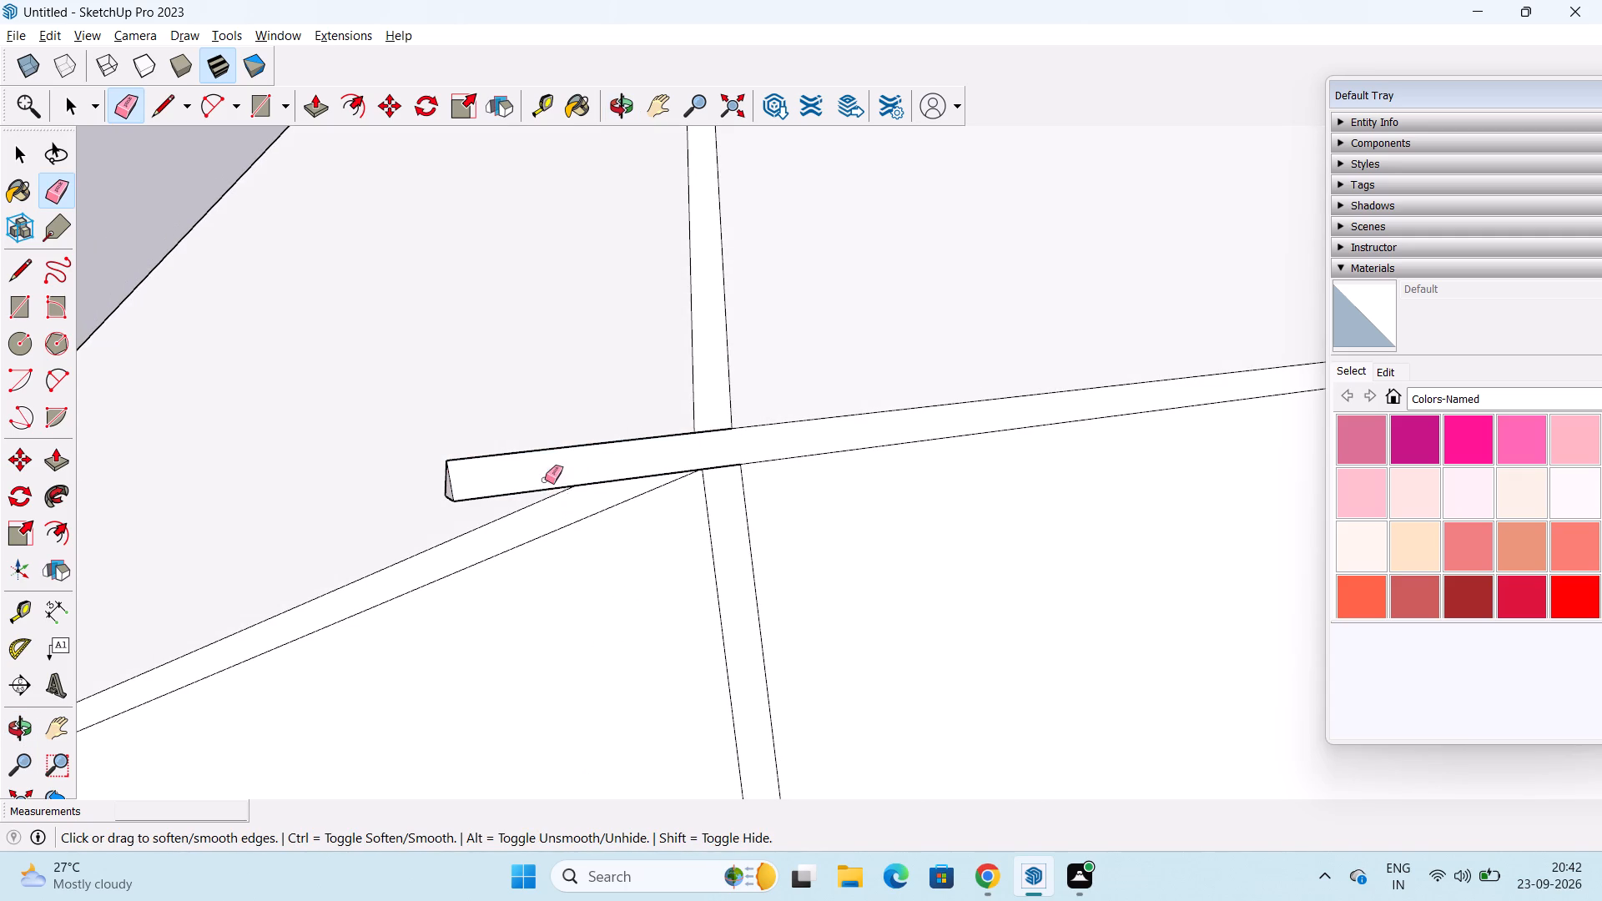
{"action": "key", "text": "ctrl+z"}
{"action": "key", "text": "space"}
Examine the roof apex and hips, and then the whole house from the front and from above.
{"action": "scroll", "coordinate": [715, 526], "scroll_direction": "down", "scroll_amount": 10}
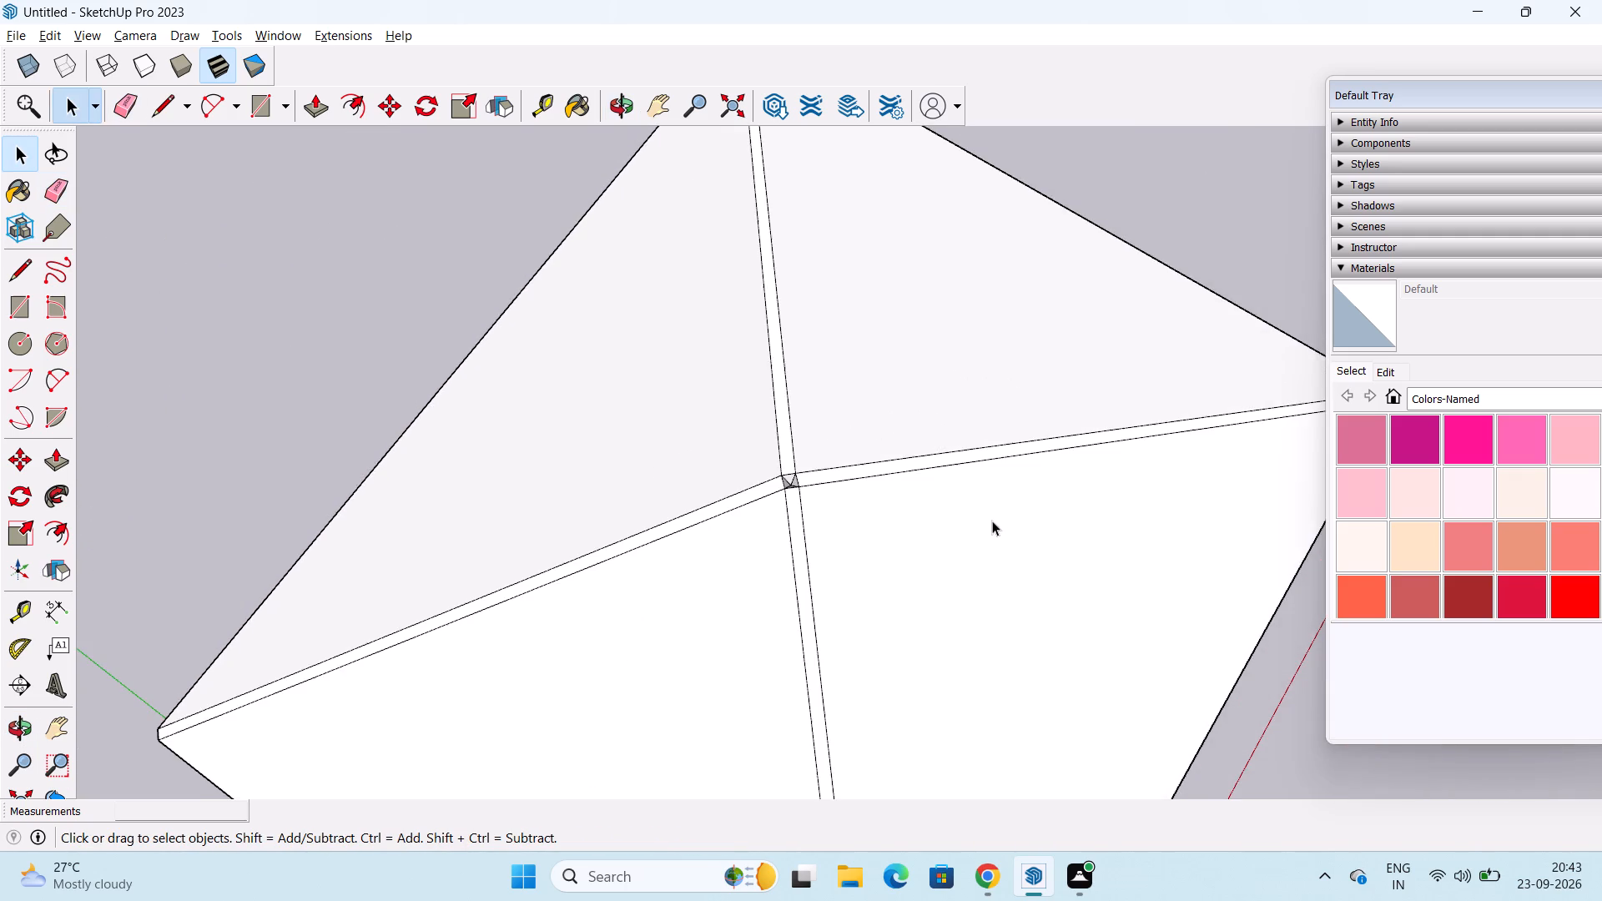
{"action": "middle_click_drag", "start_coordinate": [993, 521], "coordinate": [655, 288]}
{"action": "scroll", "coordinate": [995, 519], "scroll_direction": "down", "scroll_amount": 1}
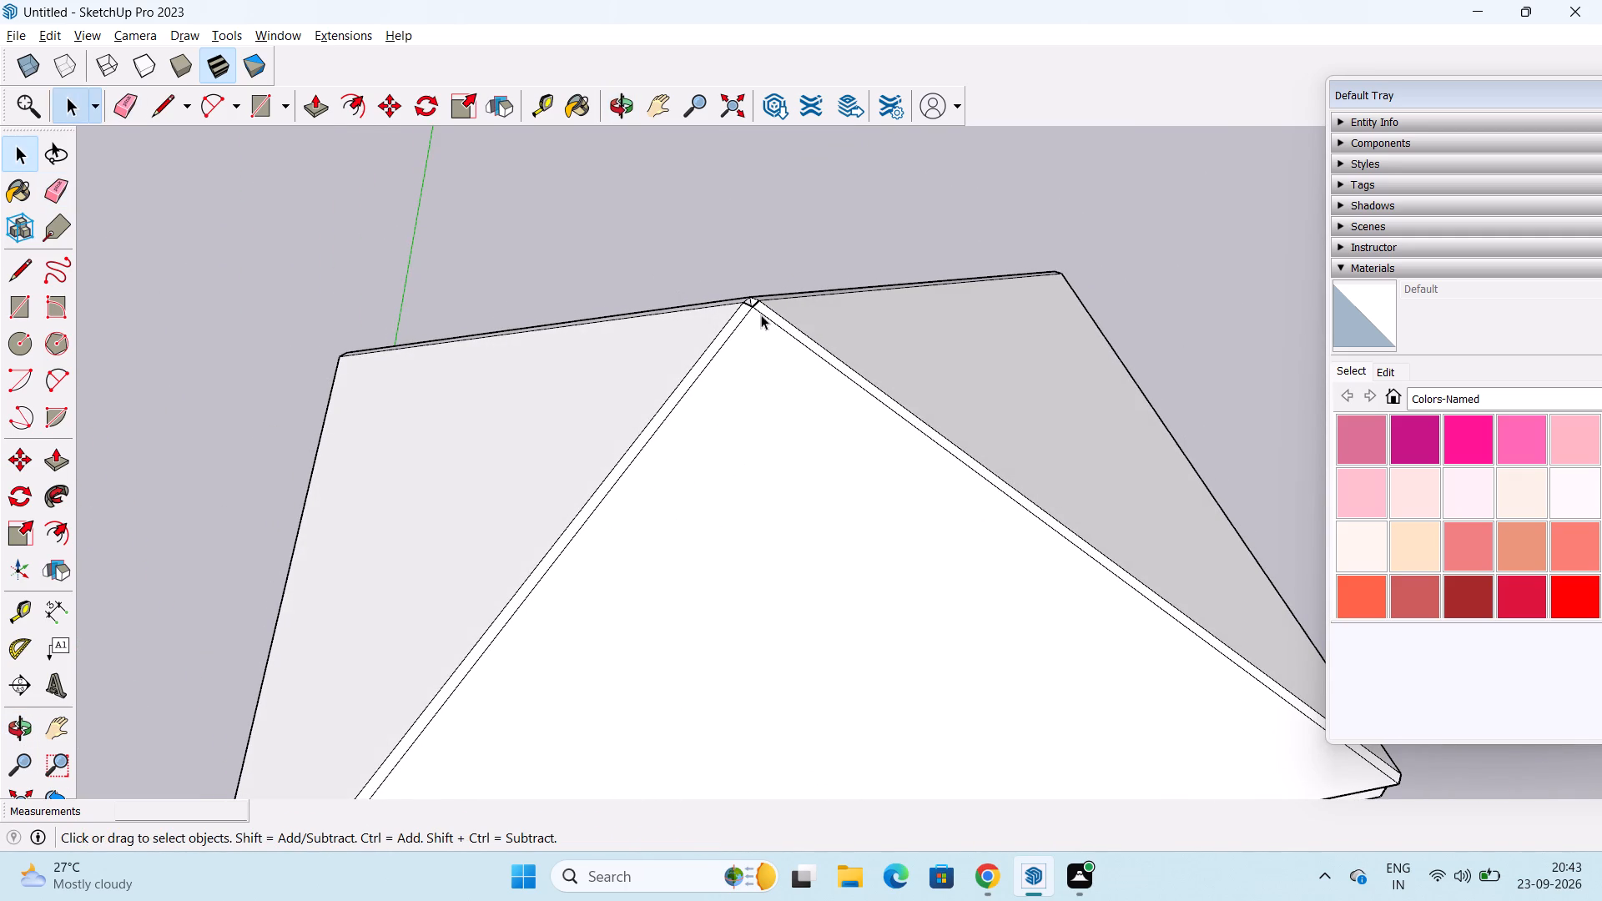
{"action": "middle_click_drag", "start_coordinate": [762, 314], "coordinate": [723, 199]}
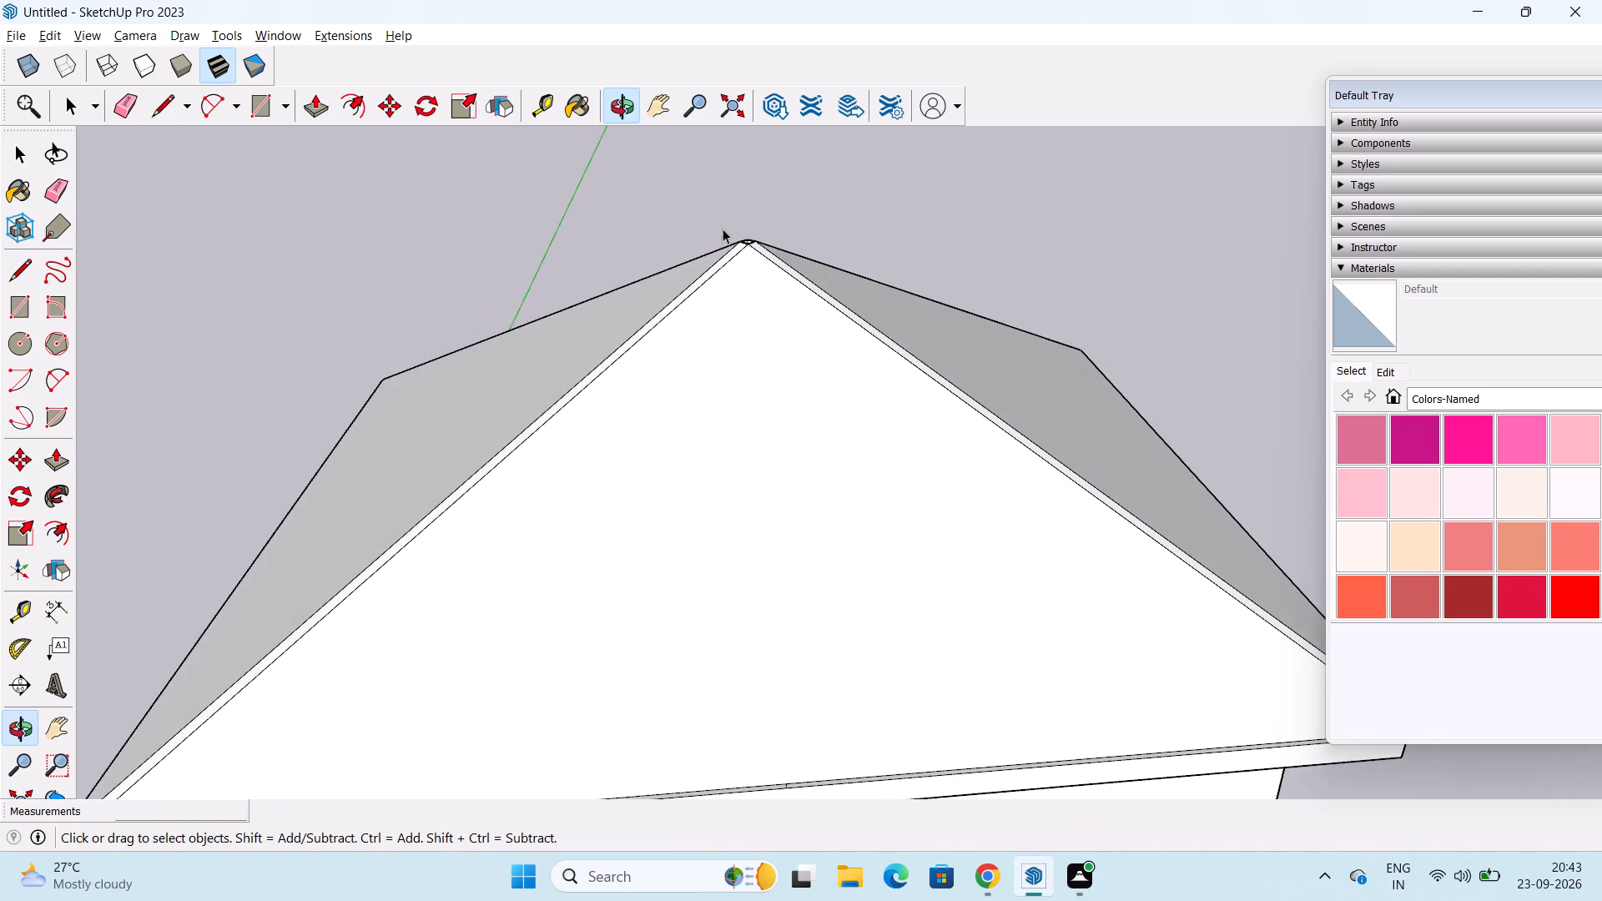
{"action": "scroll", "coordinate": [723, 254], "scroll_direction": "down", "scroll_amount": 4}
{"action": "middle_click_drag", "start_coordinate": [783, 355], "coordinate": [791, 345]}
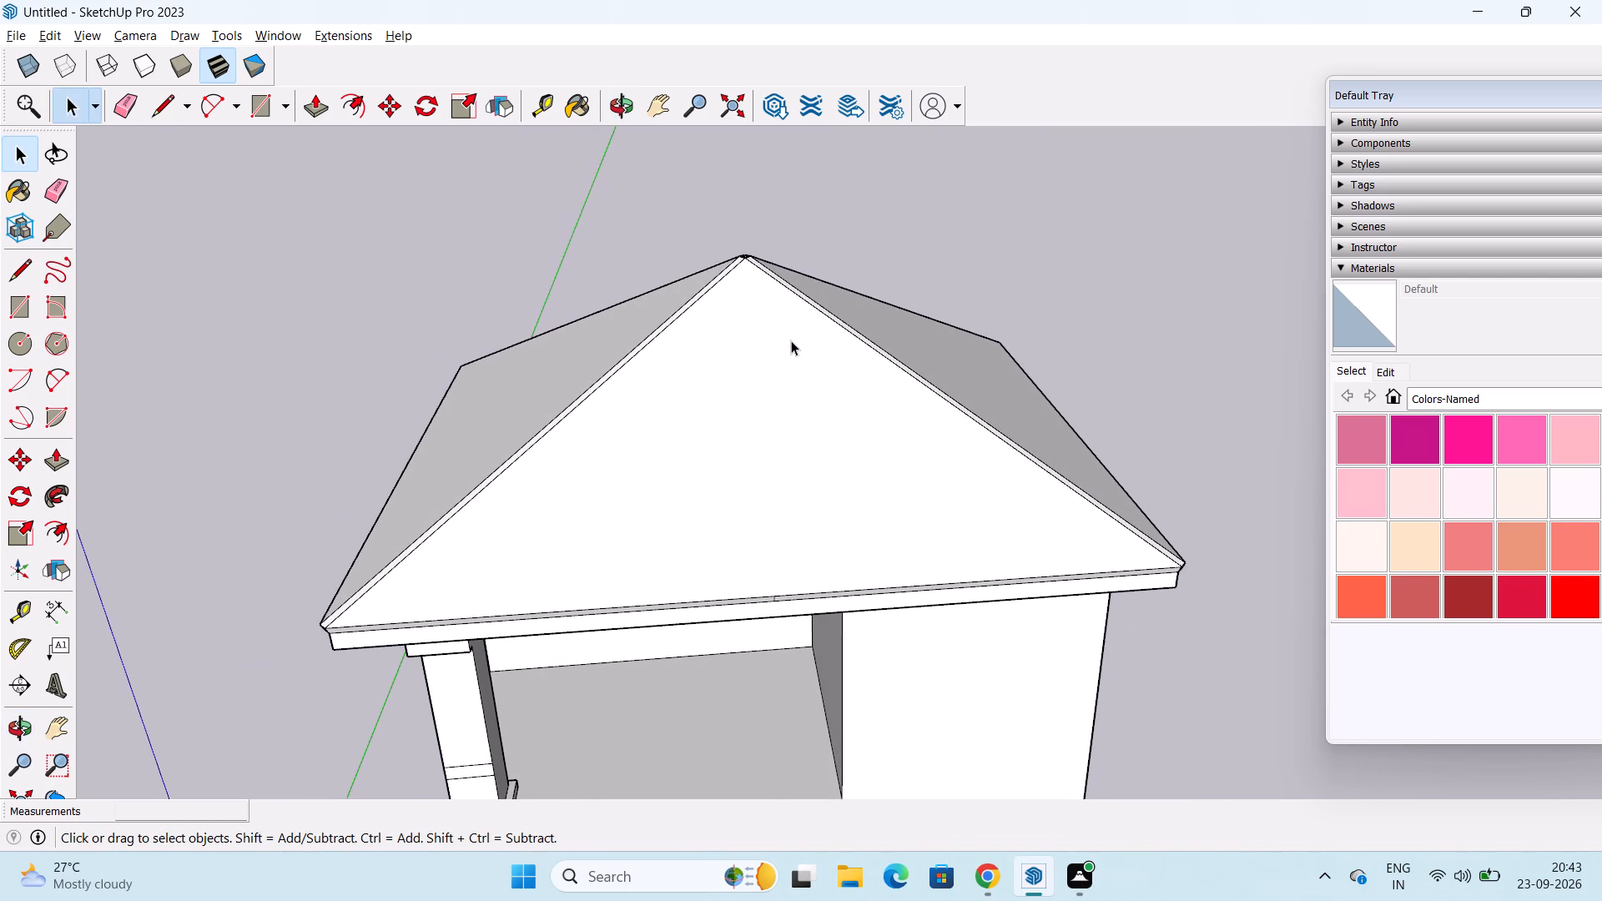
{"action": "scroll", "coordinate": [791, 340], "scroll_direction": "down", "scroll_amount": 4}
{"action": "middle_click_drag", "start_coordinate": [815, 425], "coordinate": [836, 305]}
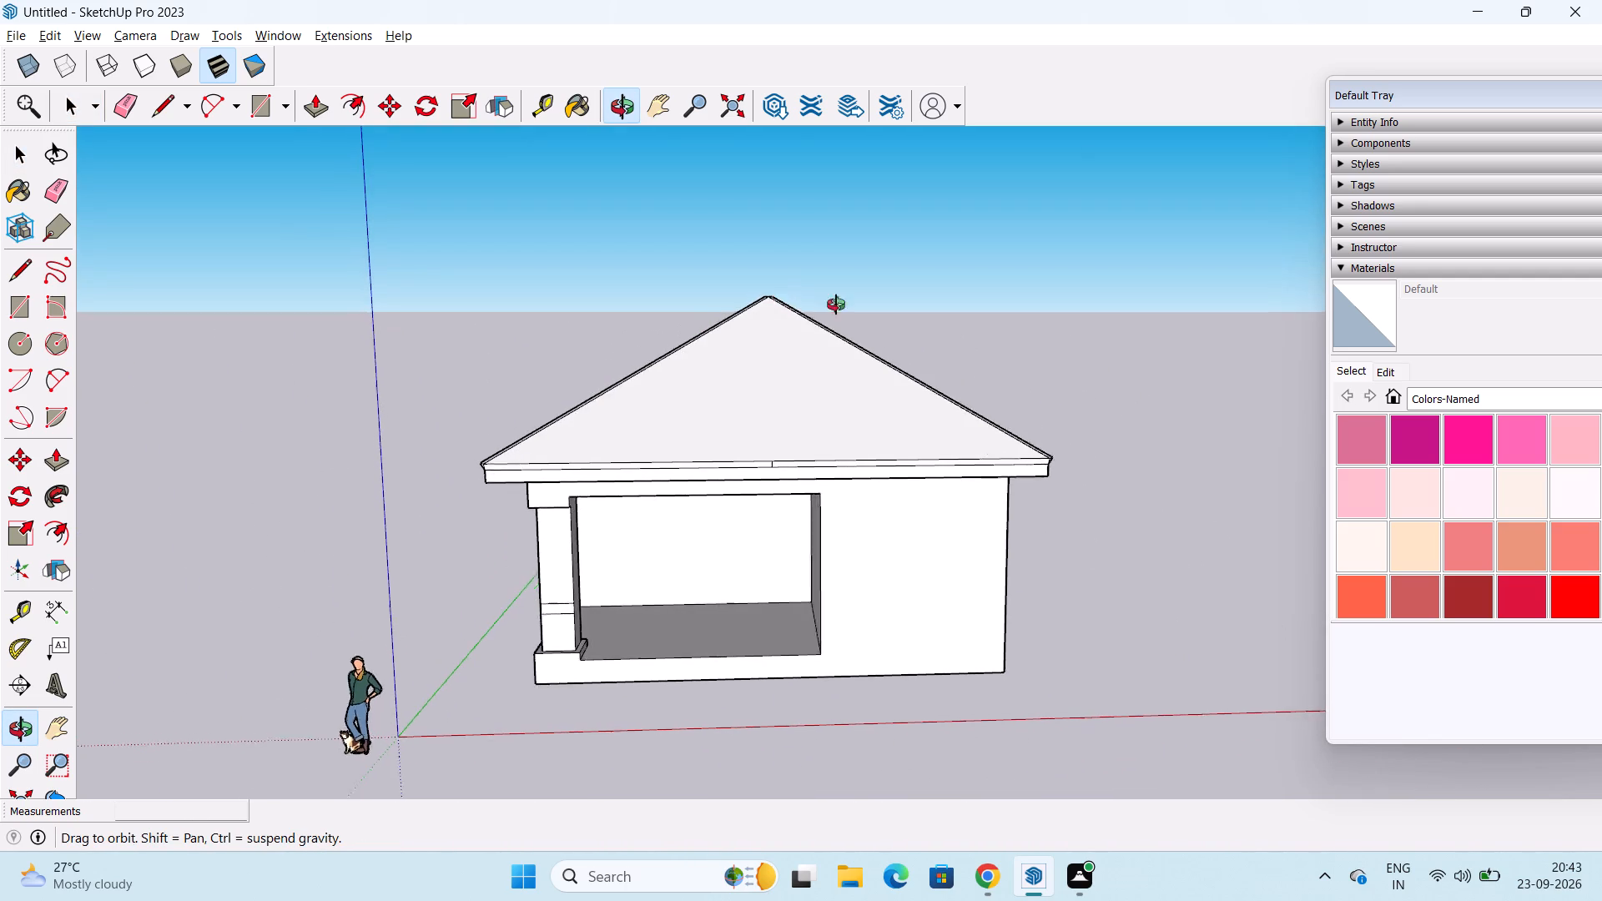
{"action": "middle_click_drag", "start_coordinate": [836, 305], "coordinate": [855, 345]}
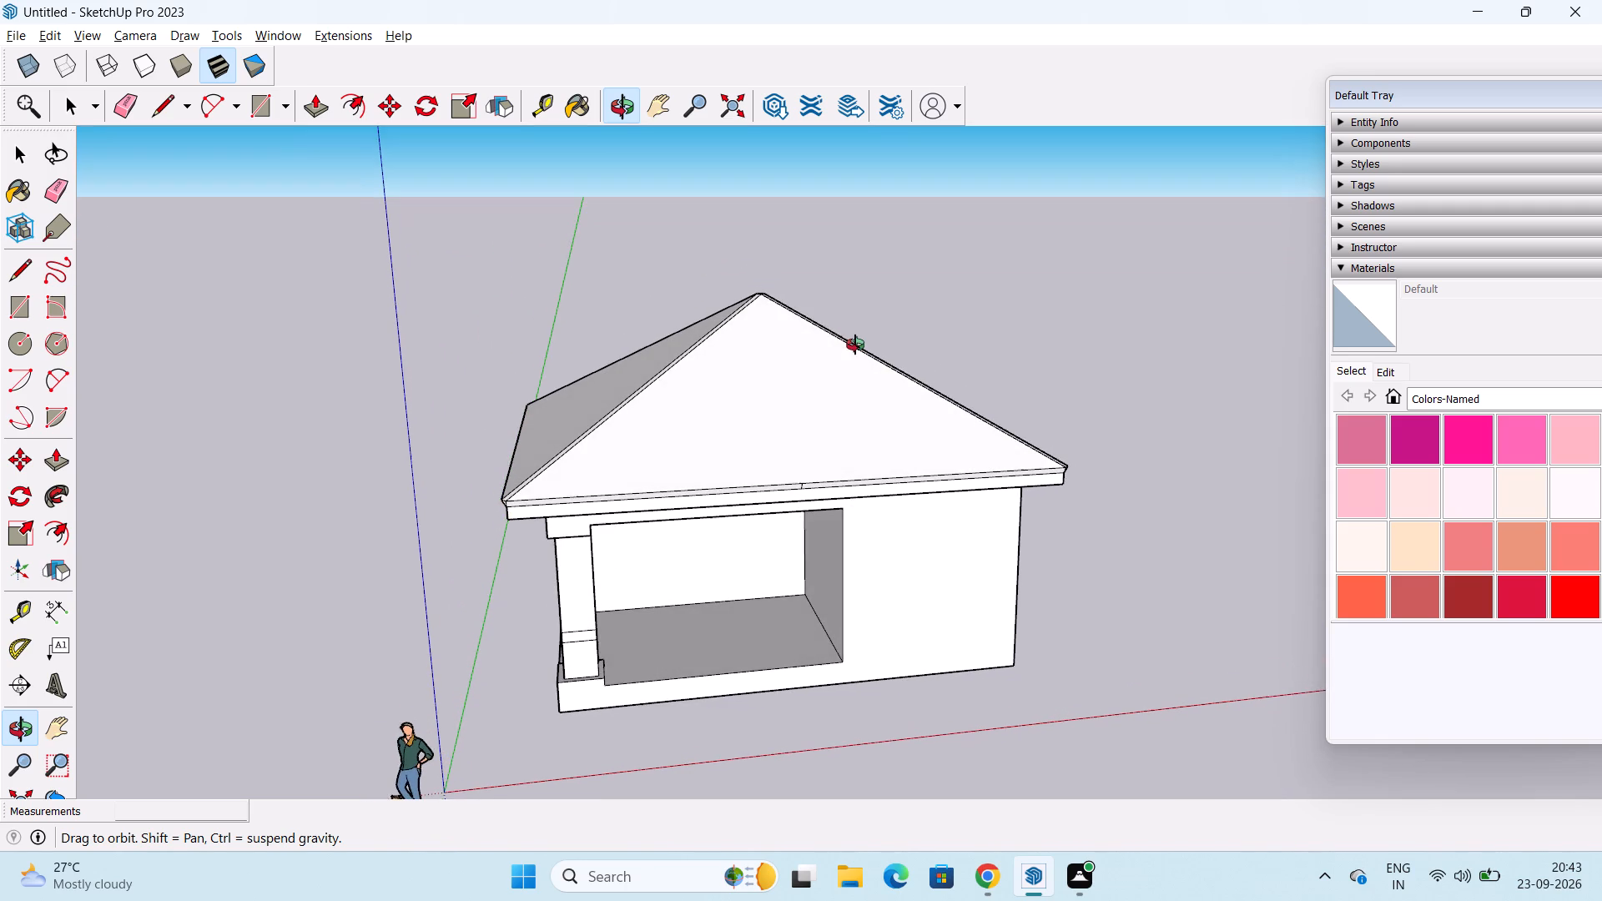
{"action": "middle_click_drag", "start_coordinate": [855, 345], "coordinate": [767, 390]}
{"action": "middle_click_drag", "start_coordinate": [840, 511], "coordinate": [733, 502], "text": "shift"}
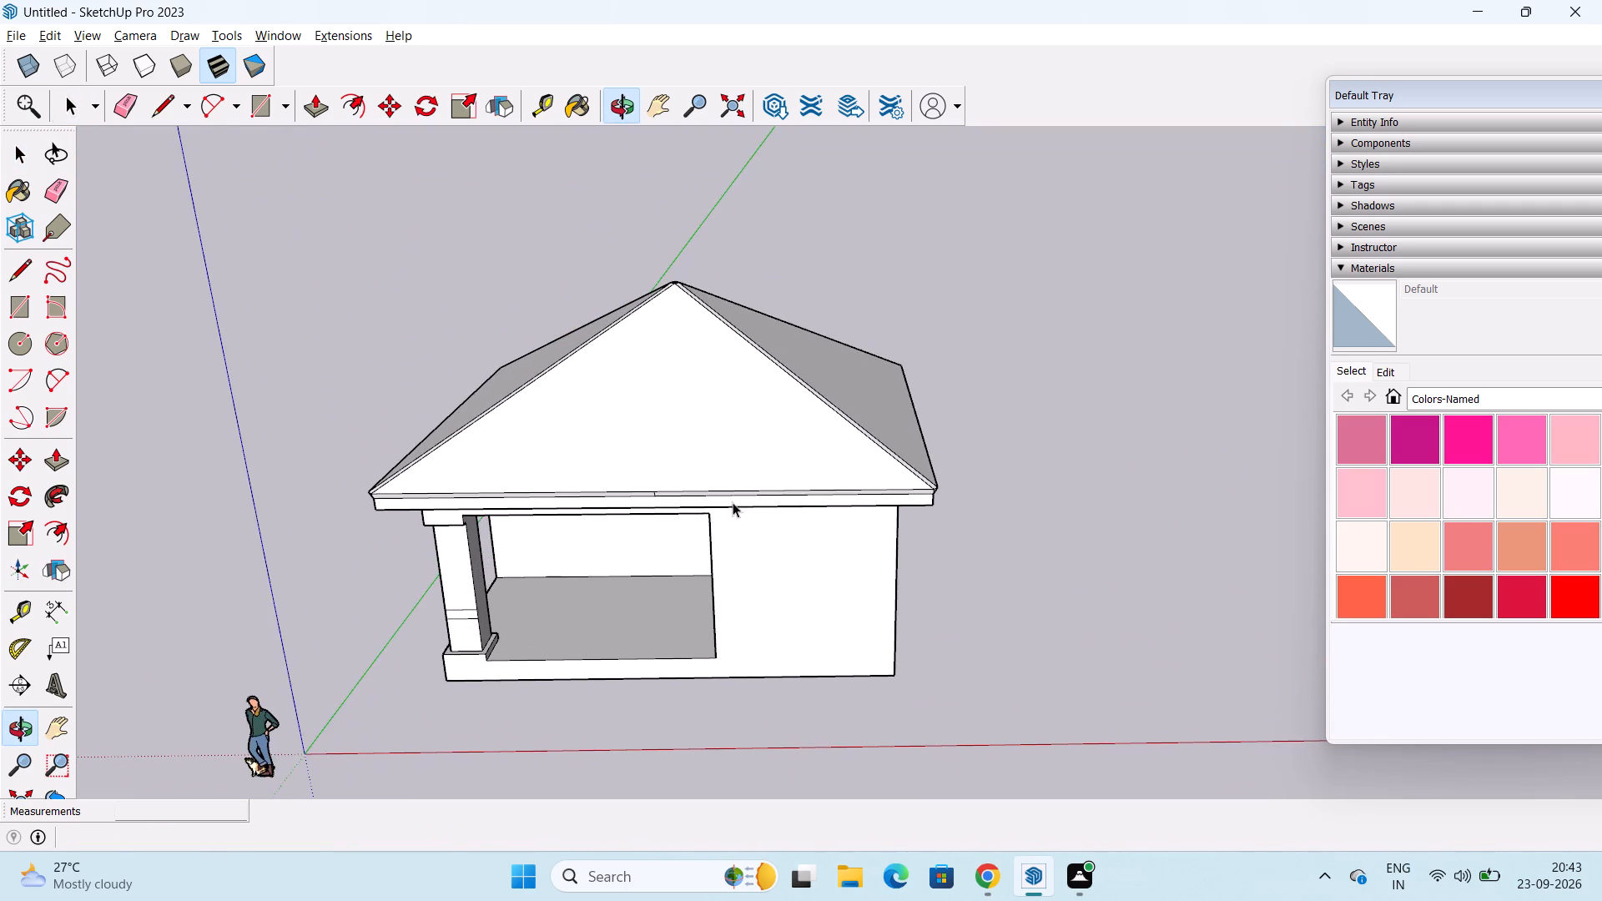
{"action": "middle_click_drag", "start_coordinate": [775, 553], "coordinate": [798, 457]}
{"action": "middle_click", "coordinate": [698, 353]}
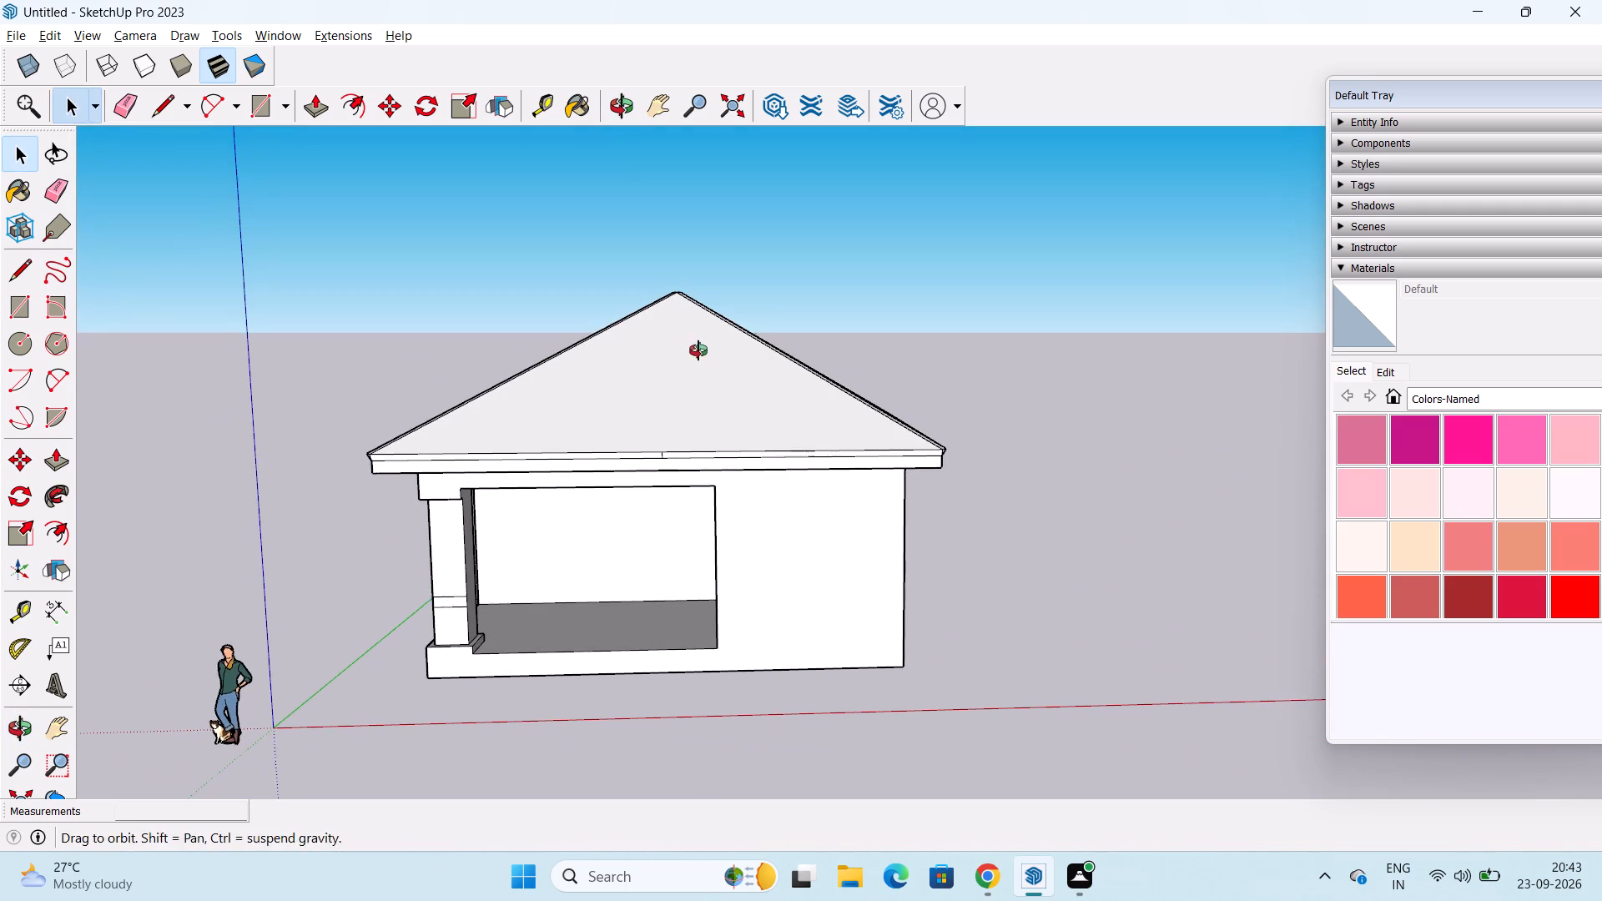
Delete the stray short upright line at the middle of the front eave band.
{"action": "left_click", "coordinate": [661, 453]}
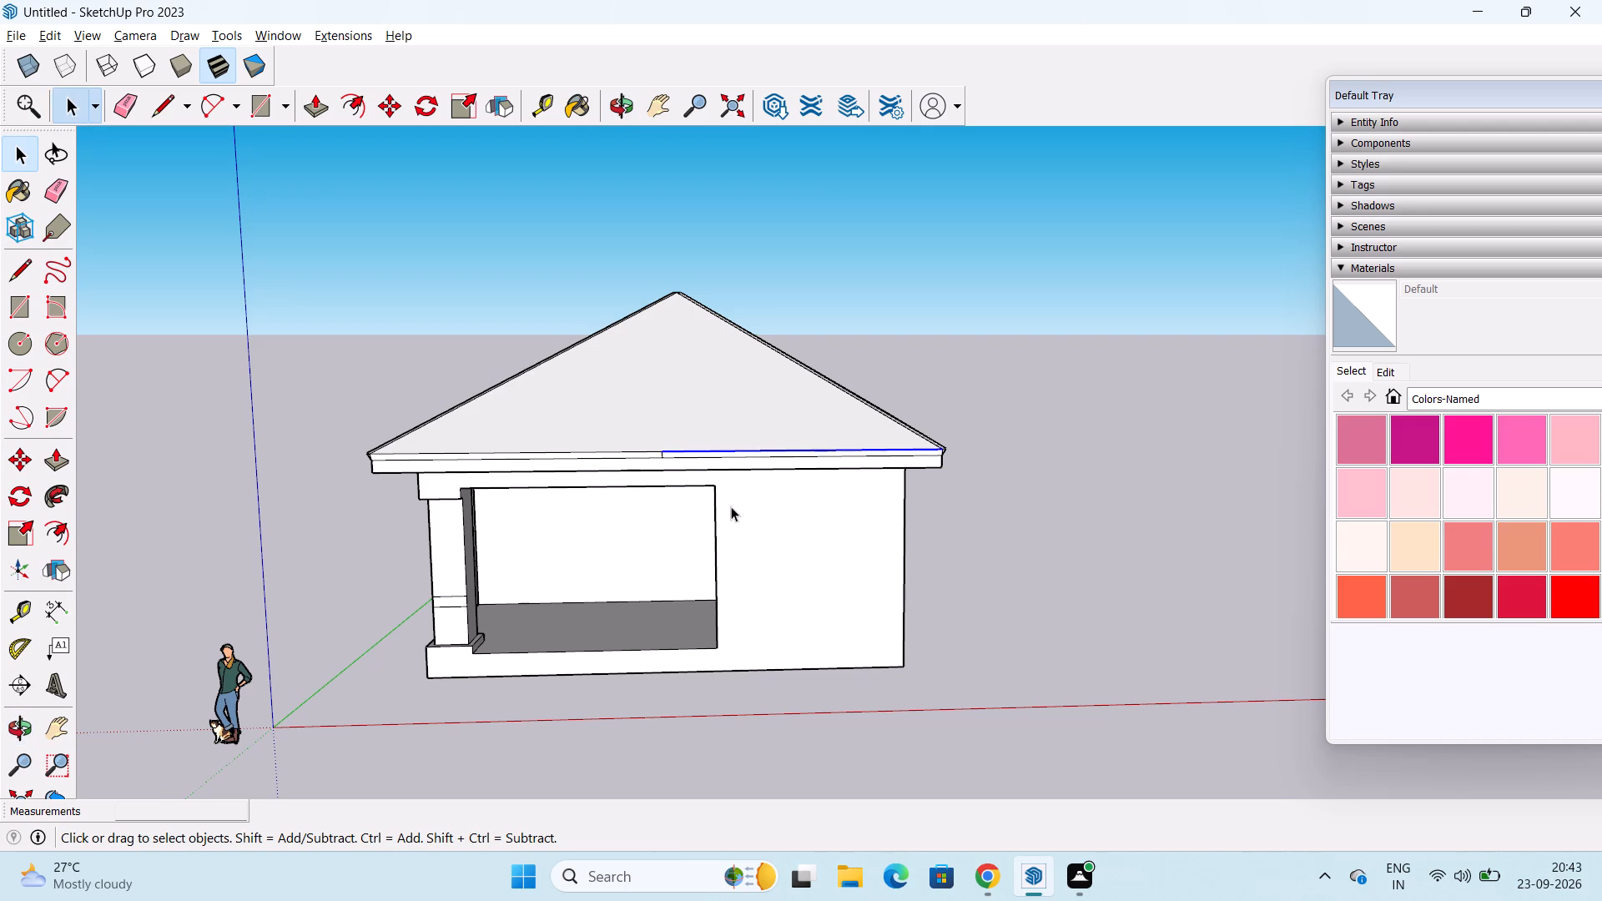
{"action": "scroll", "coordinate": [662, 461], "scroll_direction": "up", "scroll_amount": 6}
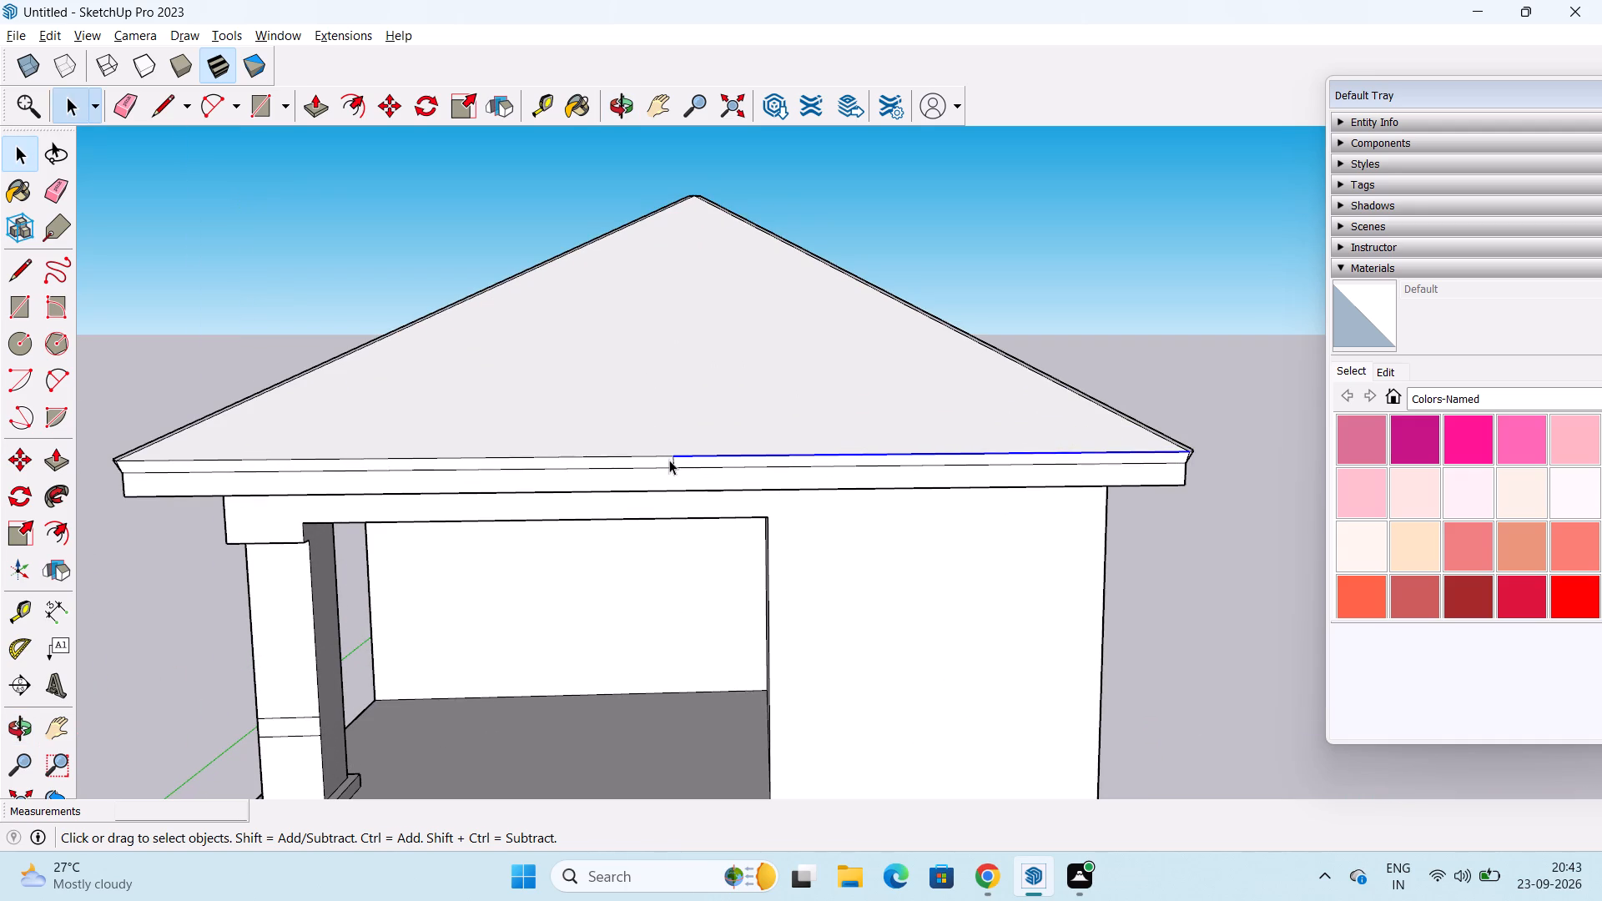
{"action": "left_click", "coordinate": [672, 460]}
{"action": "key", "text": "Delete"}
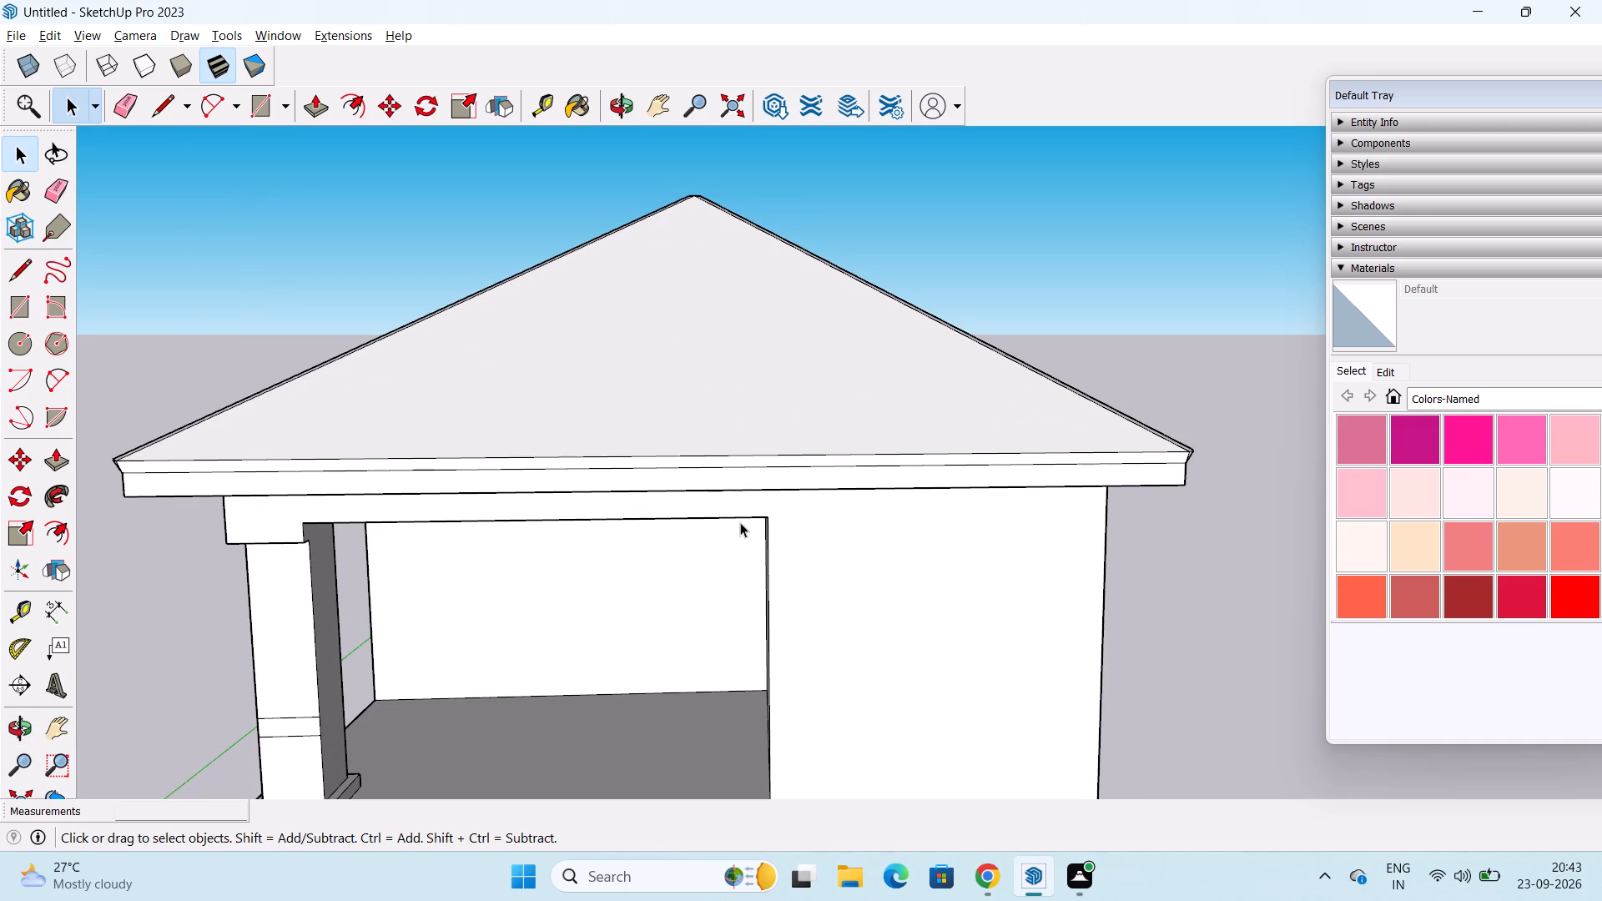
Examine the eave band and walls around the side corner and from the front.
{"action": "middle_click_drag", "start_coordinate": [743, 522], "coordinate": [322, 447]}
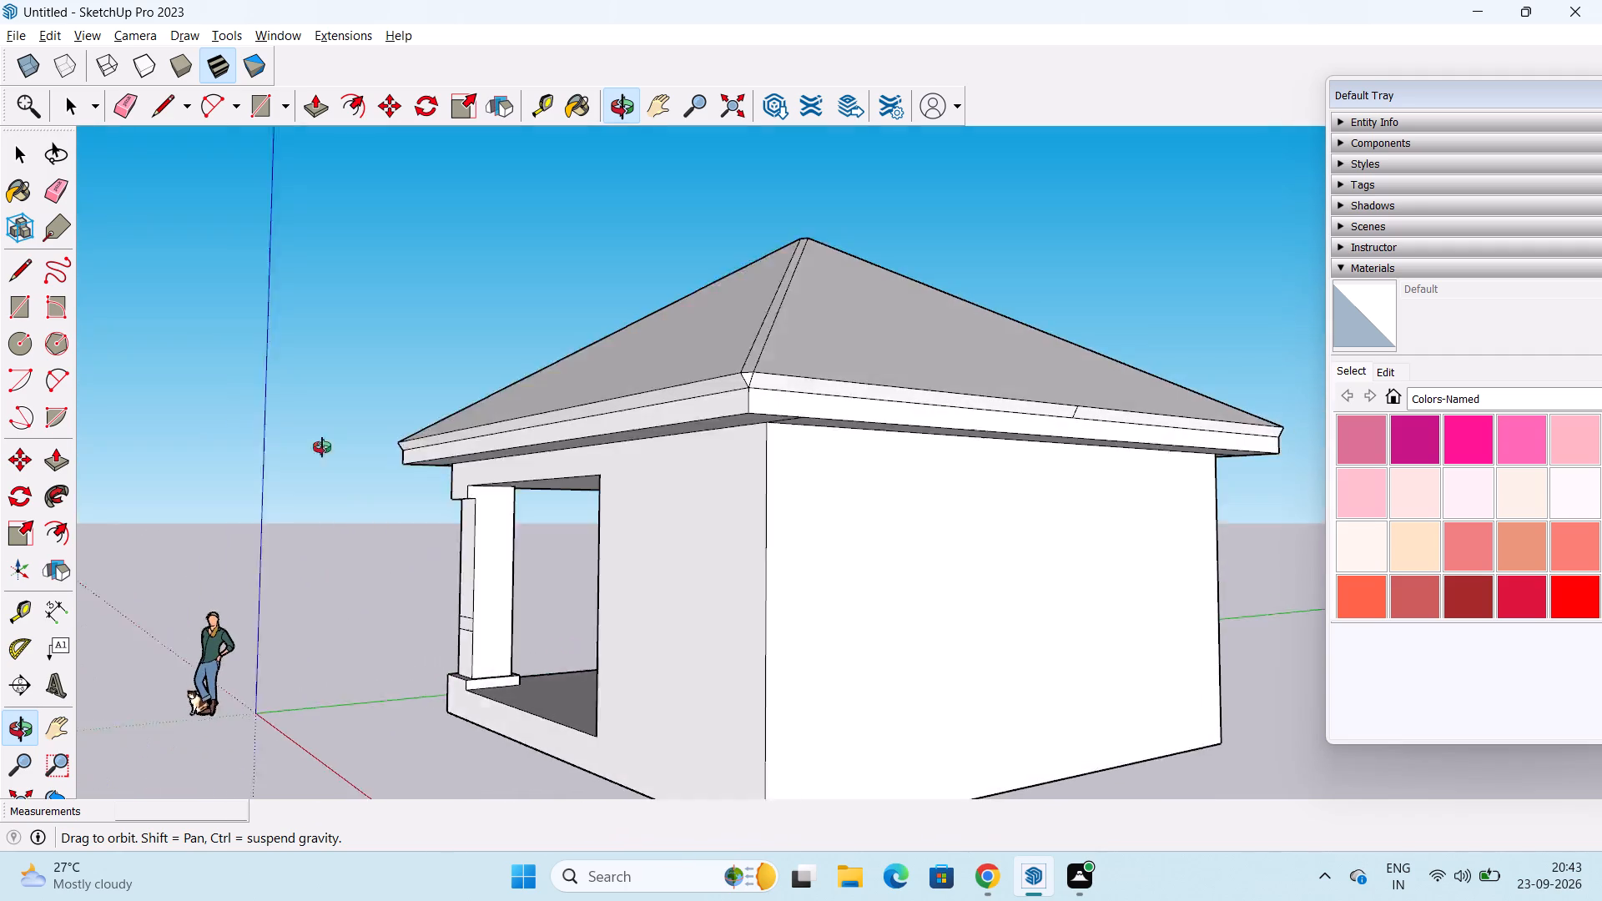
{"action": "middle_click_drag", "start_coordinate": [322, 447], "coordinate": [841, 519]}
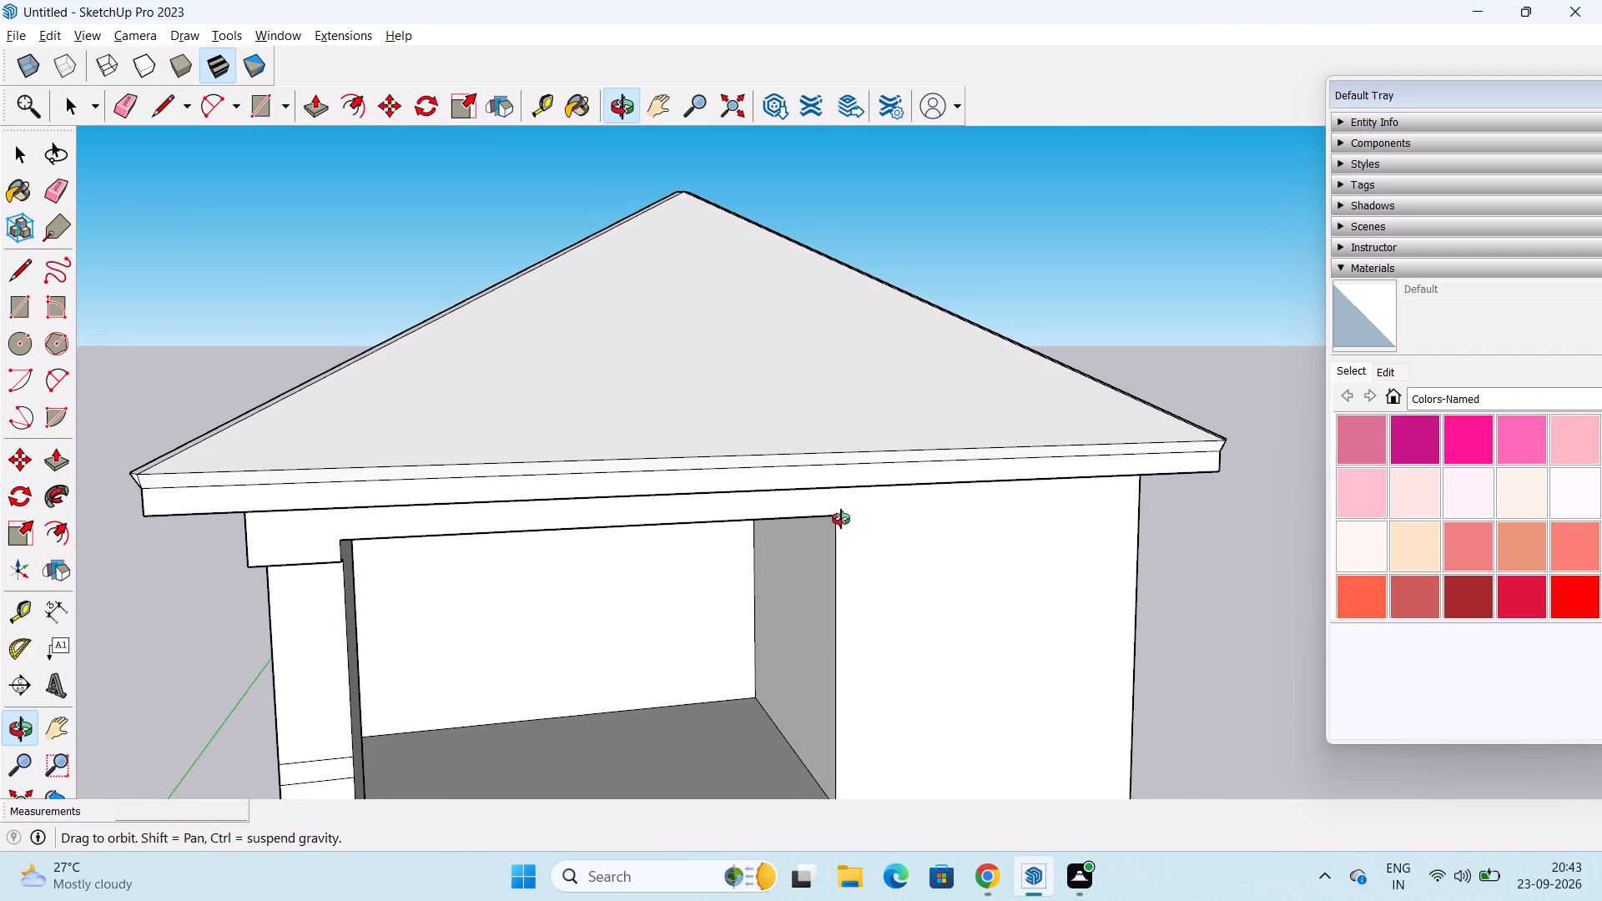
{"action": "middle_click_drag", "start_coordinate": [841, 519], "coordinate": [753, 530]}
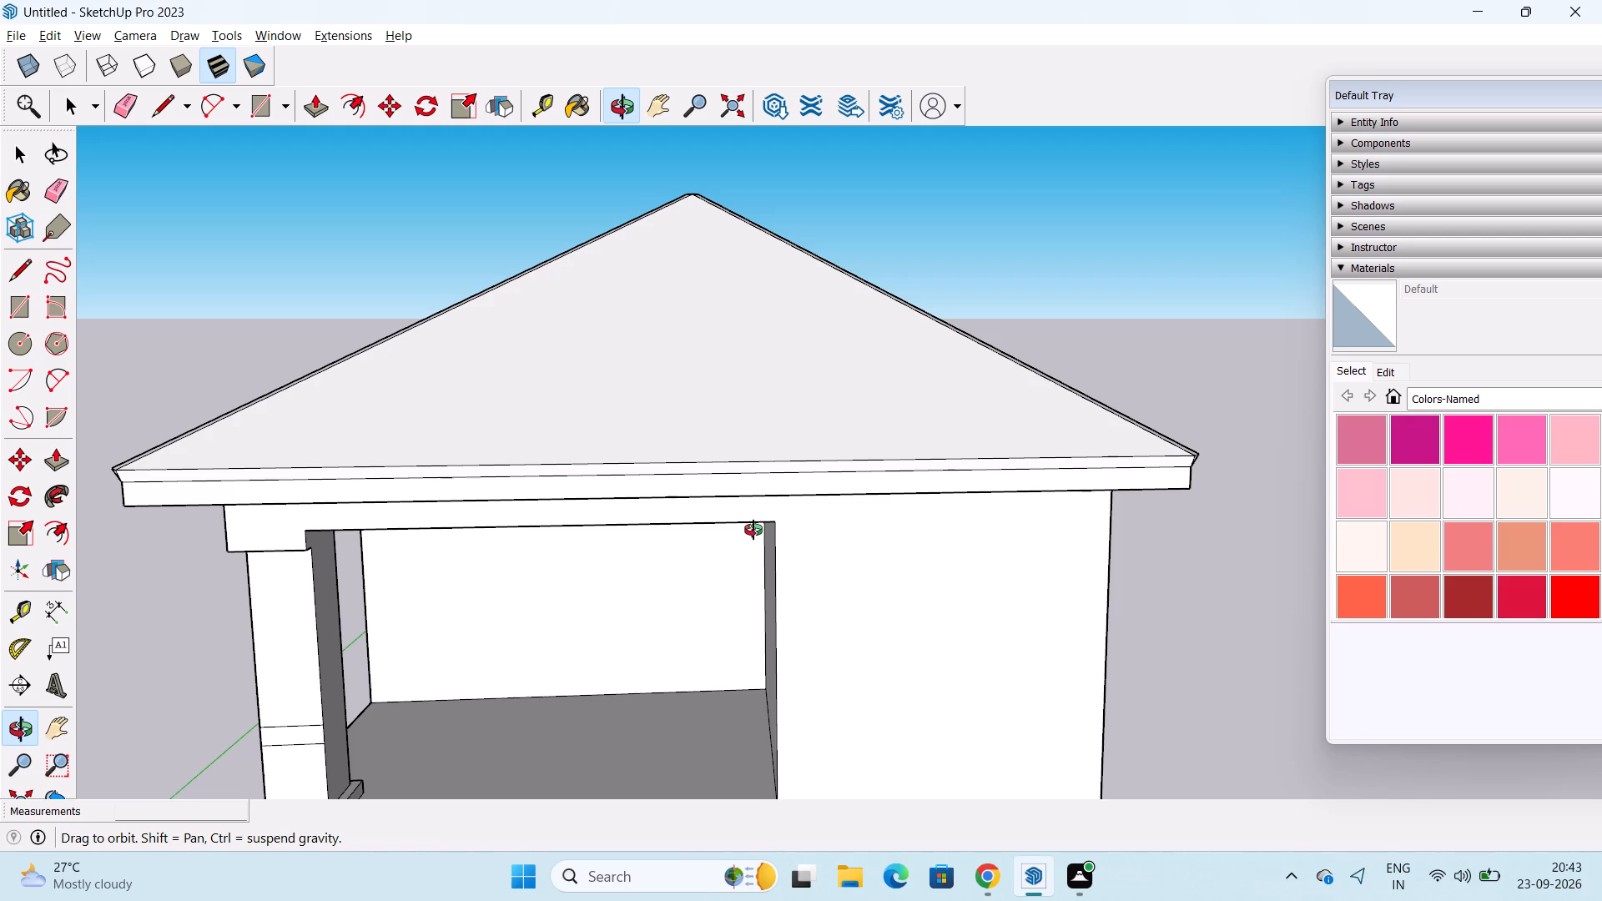
{"action": "middle_click_drag", "start_coordinate": [753, 530], "coordinate": [749, 531]}
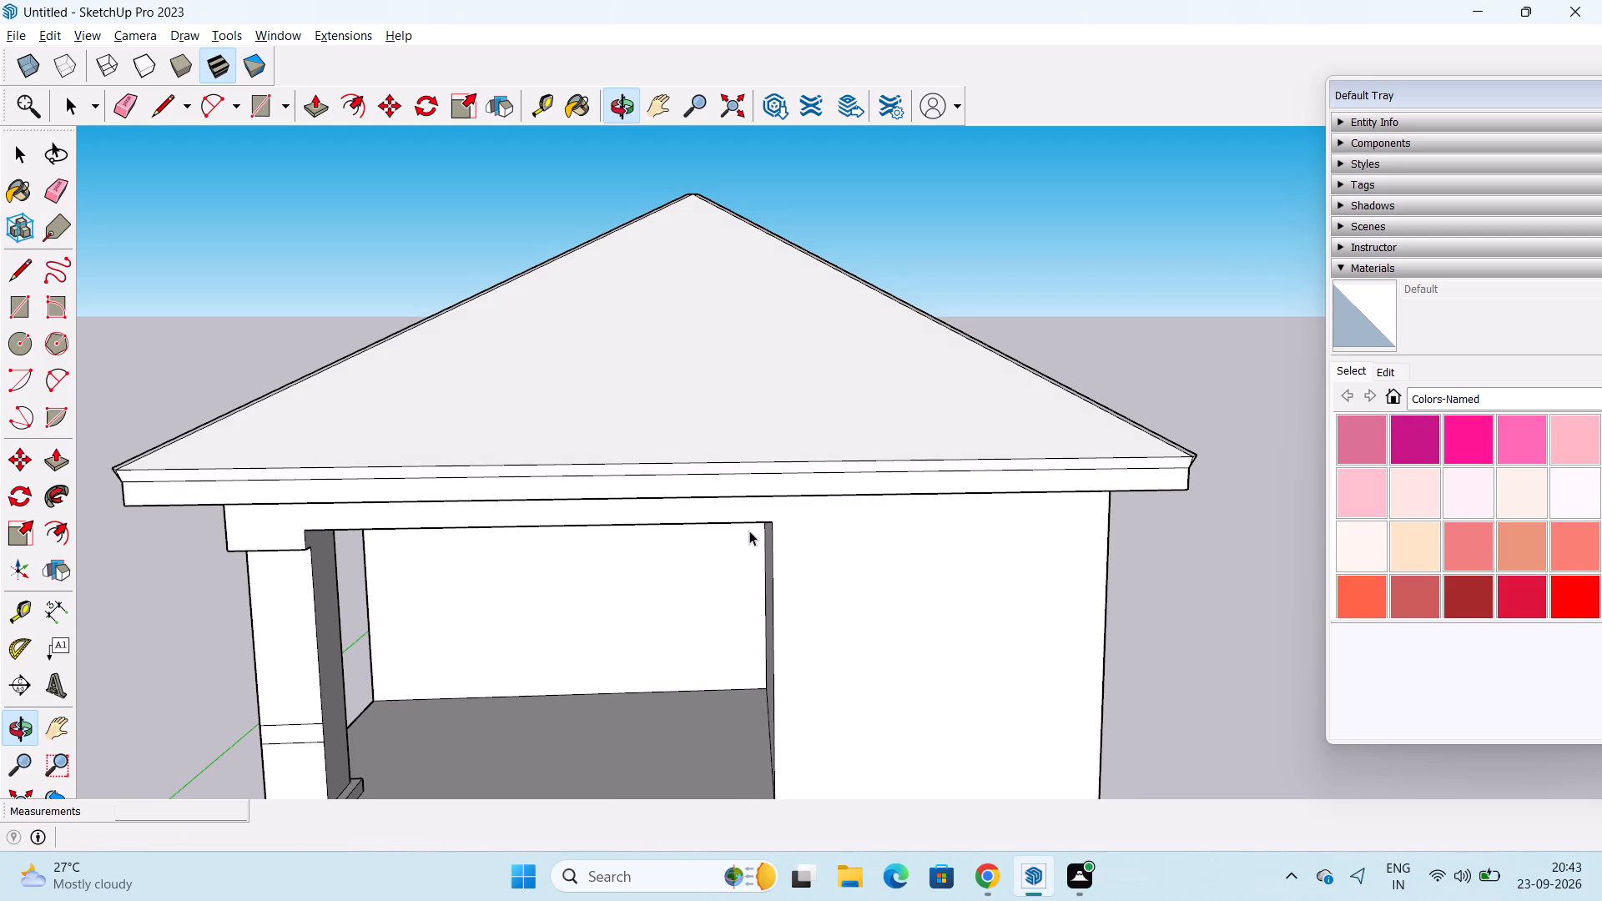
{"action": "middle_click", "coordinate": [749, 531]}
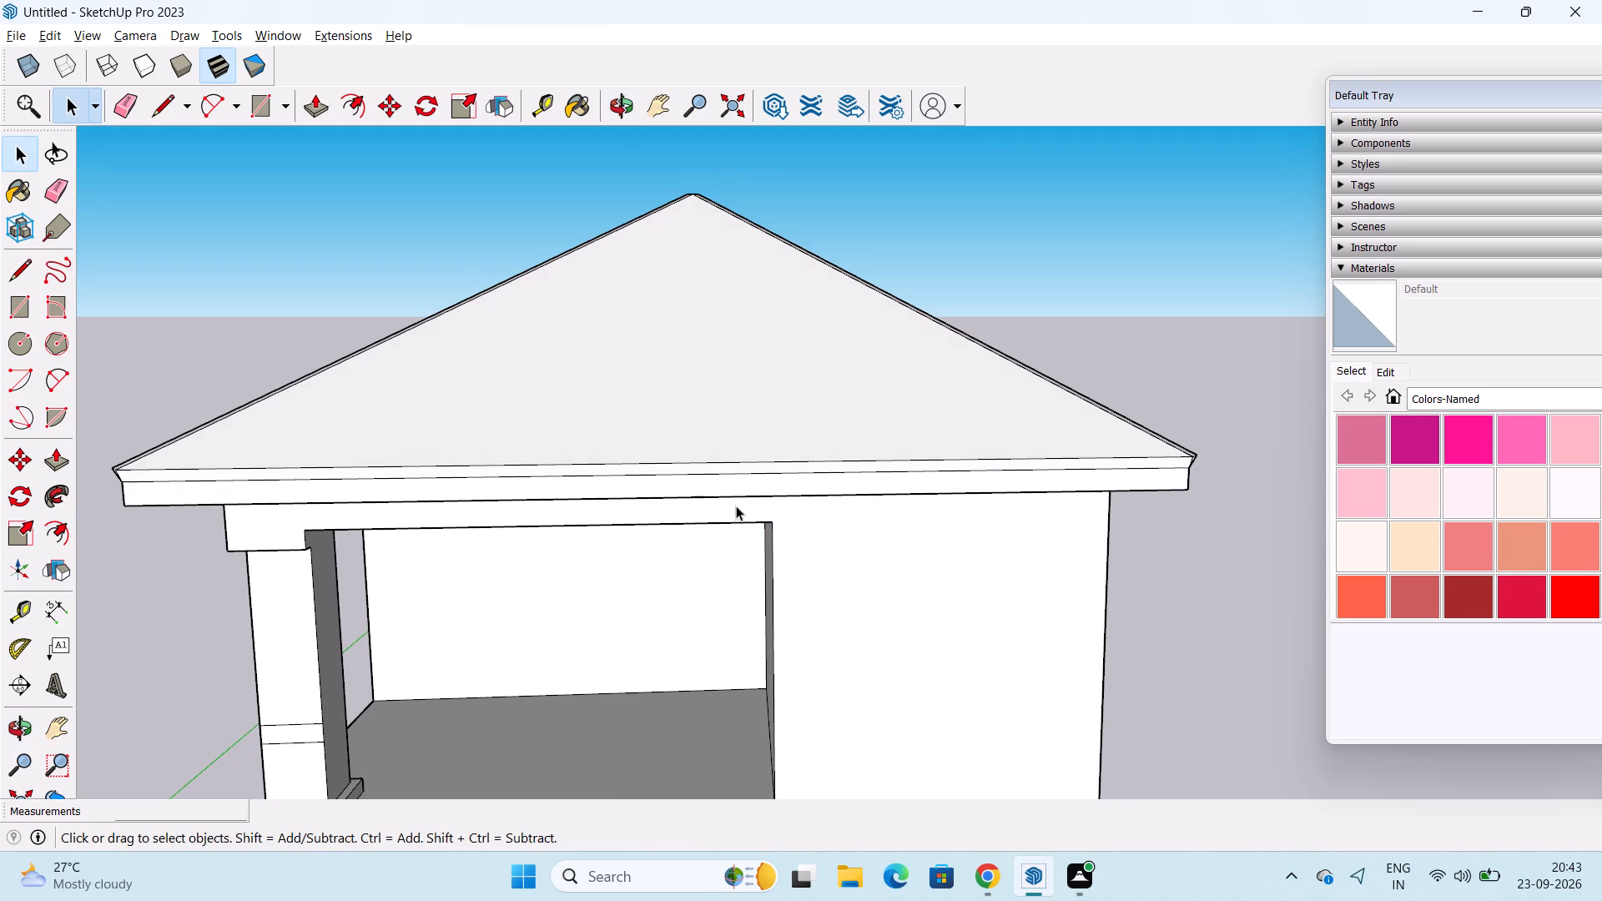
{"action": "middle_click_drag", "start_coordinate": [673, 445], "coordinate": [663, 346]}
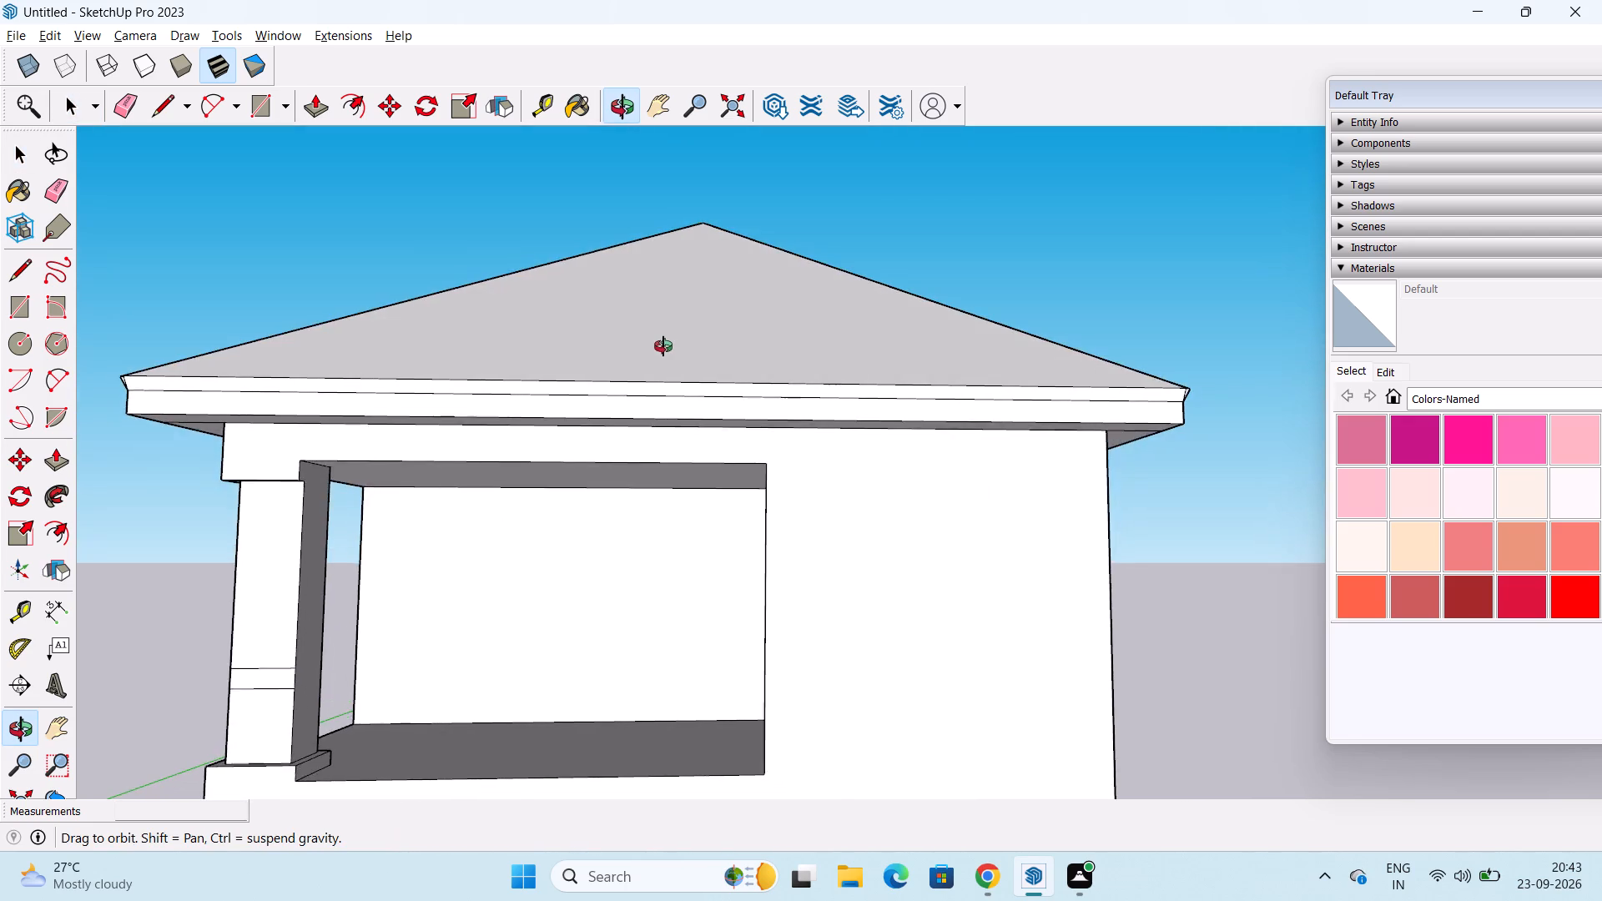
{"action": "middle_click_drag", "start_coordinate": [663, 346], "coordinate": [622, 384]}
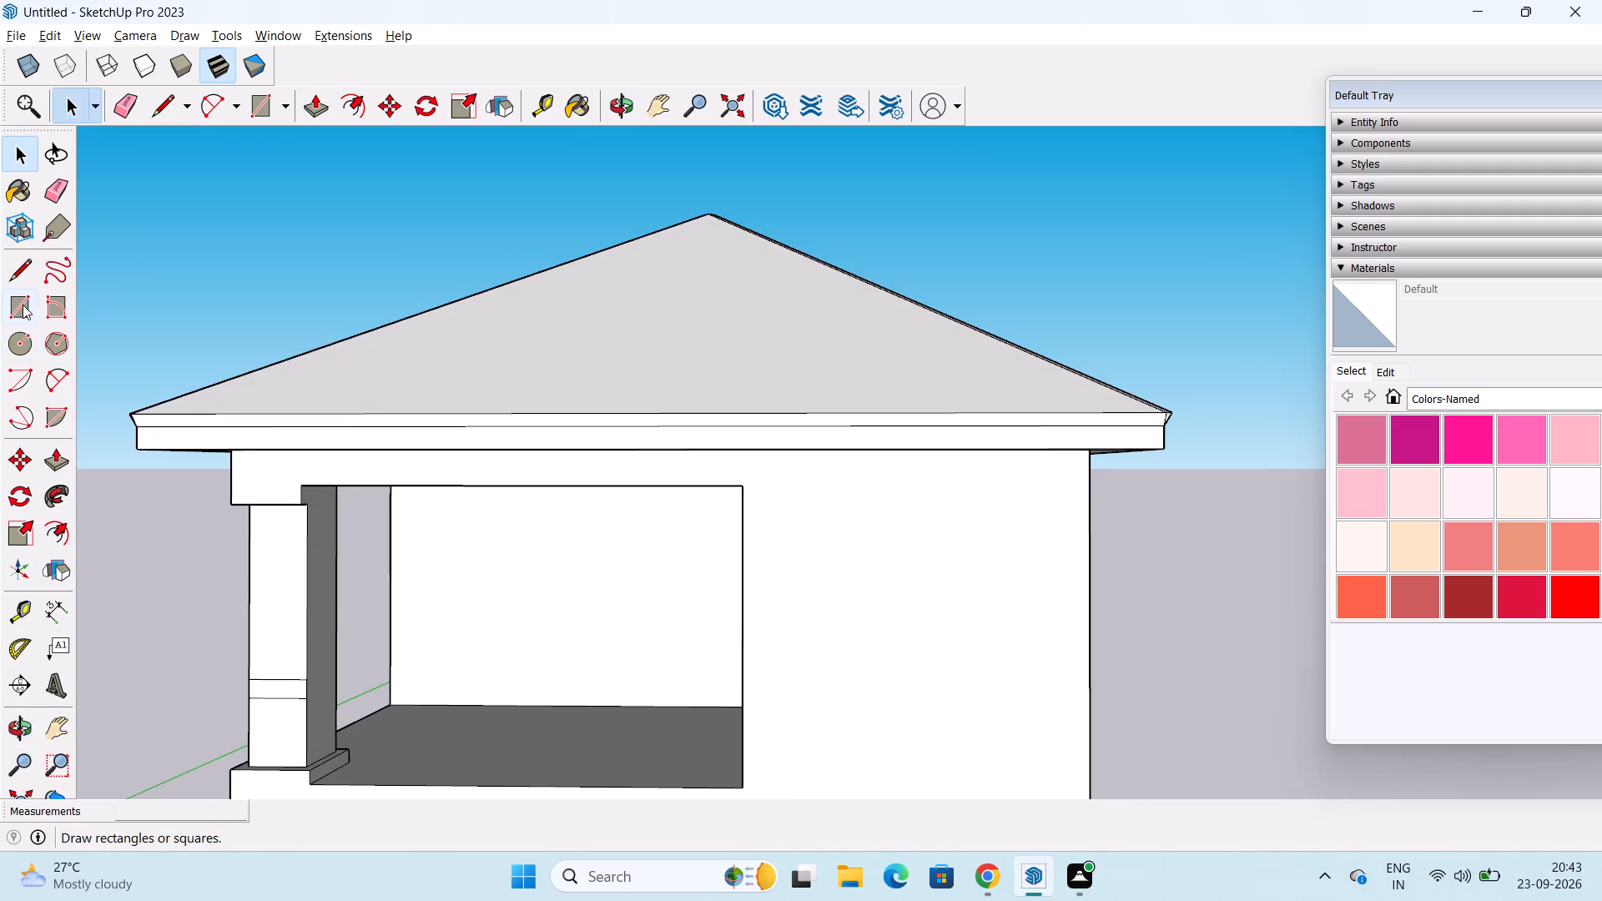
Draw a window rectangle about 7'2" by 6'8" on the solid front wall beside the porch opening.
{"action": "left_click", "coordinate": [22, 305]}
{"action": "middle_click_drag", "start_coordinate": [548, 501], "coordinate": [531, 412], "text": "shift"}
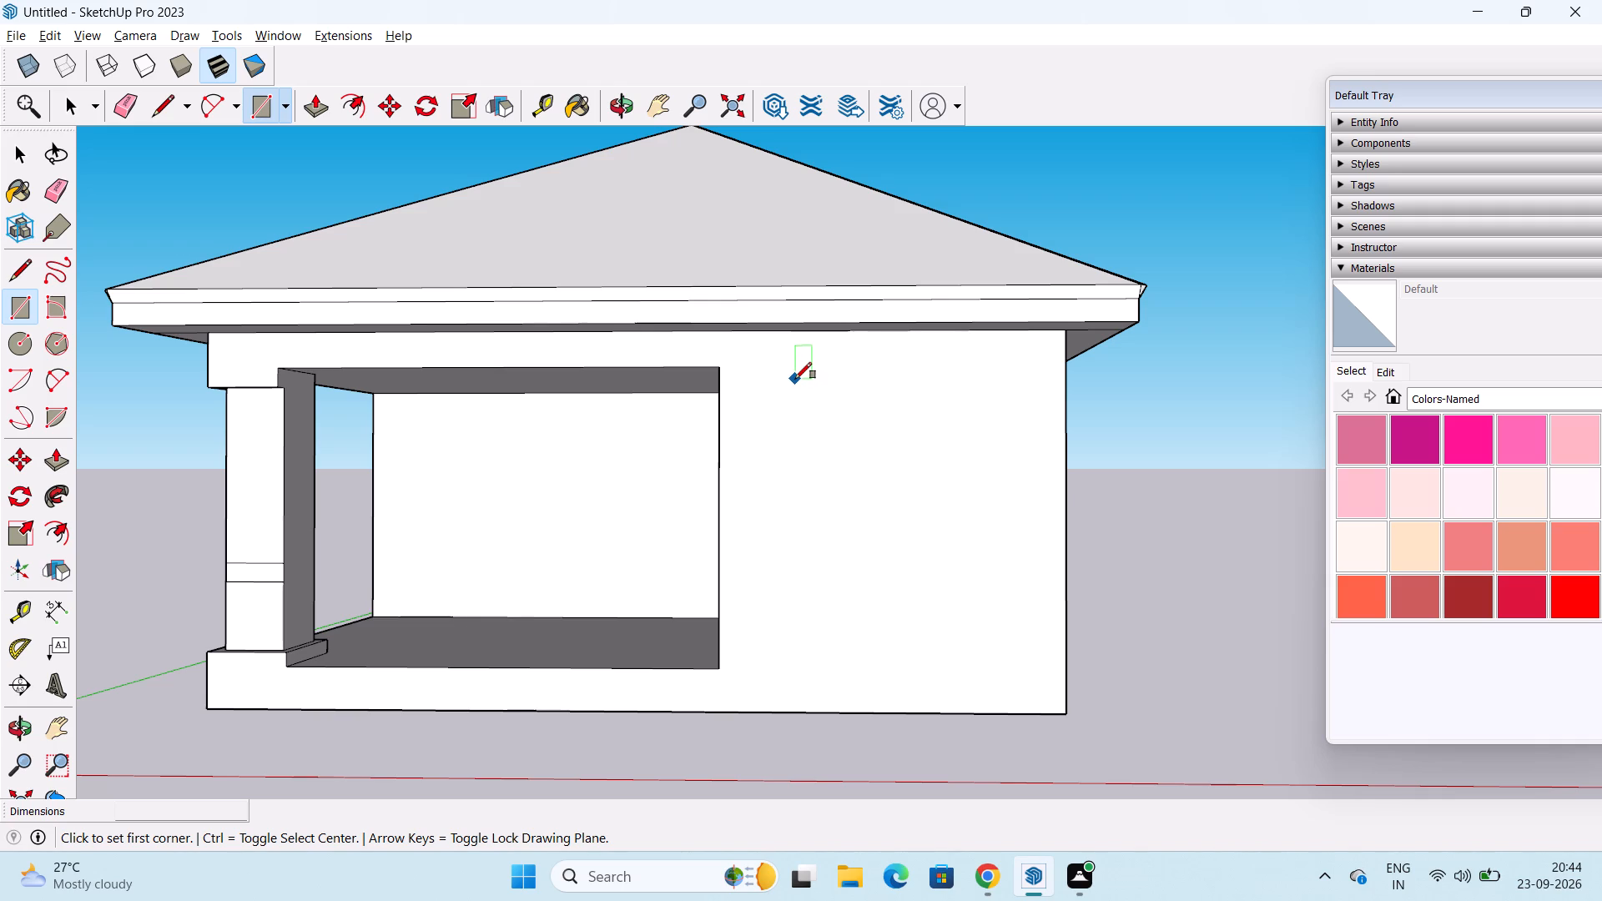
{"action": "left_click", "coordinate": [798, 380]}
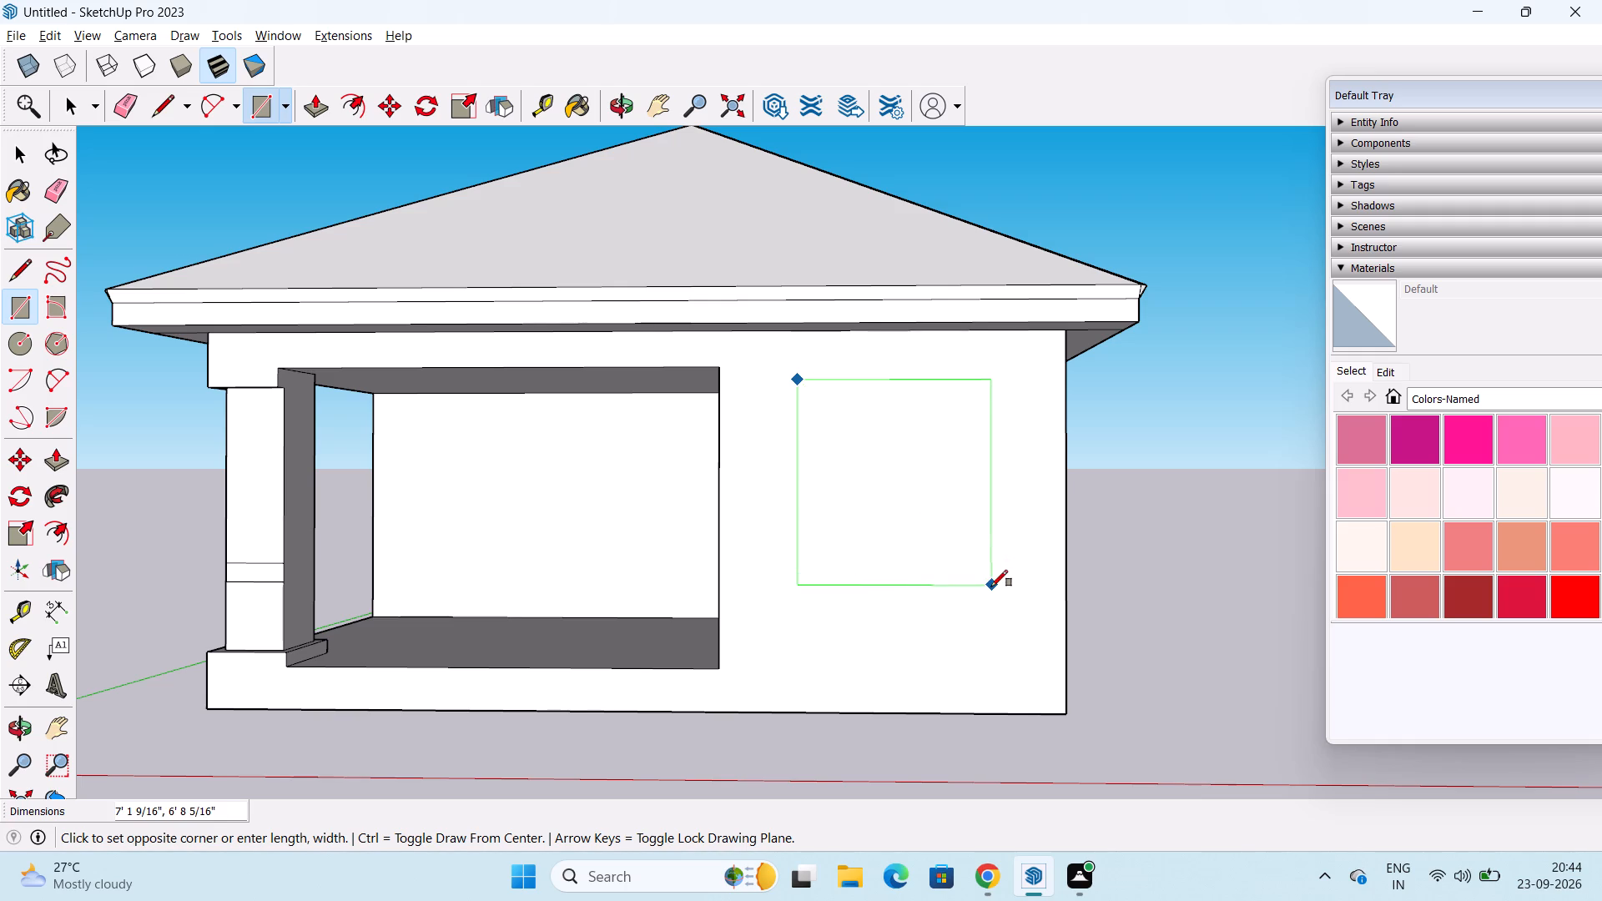
{"action": "left_click", "coordinate": [991, 586]}
{"action": "key", "text": "space"}
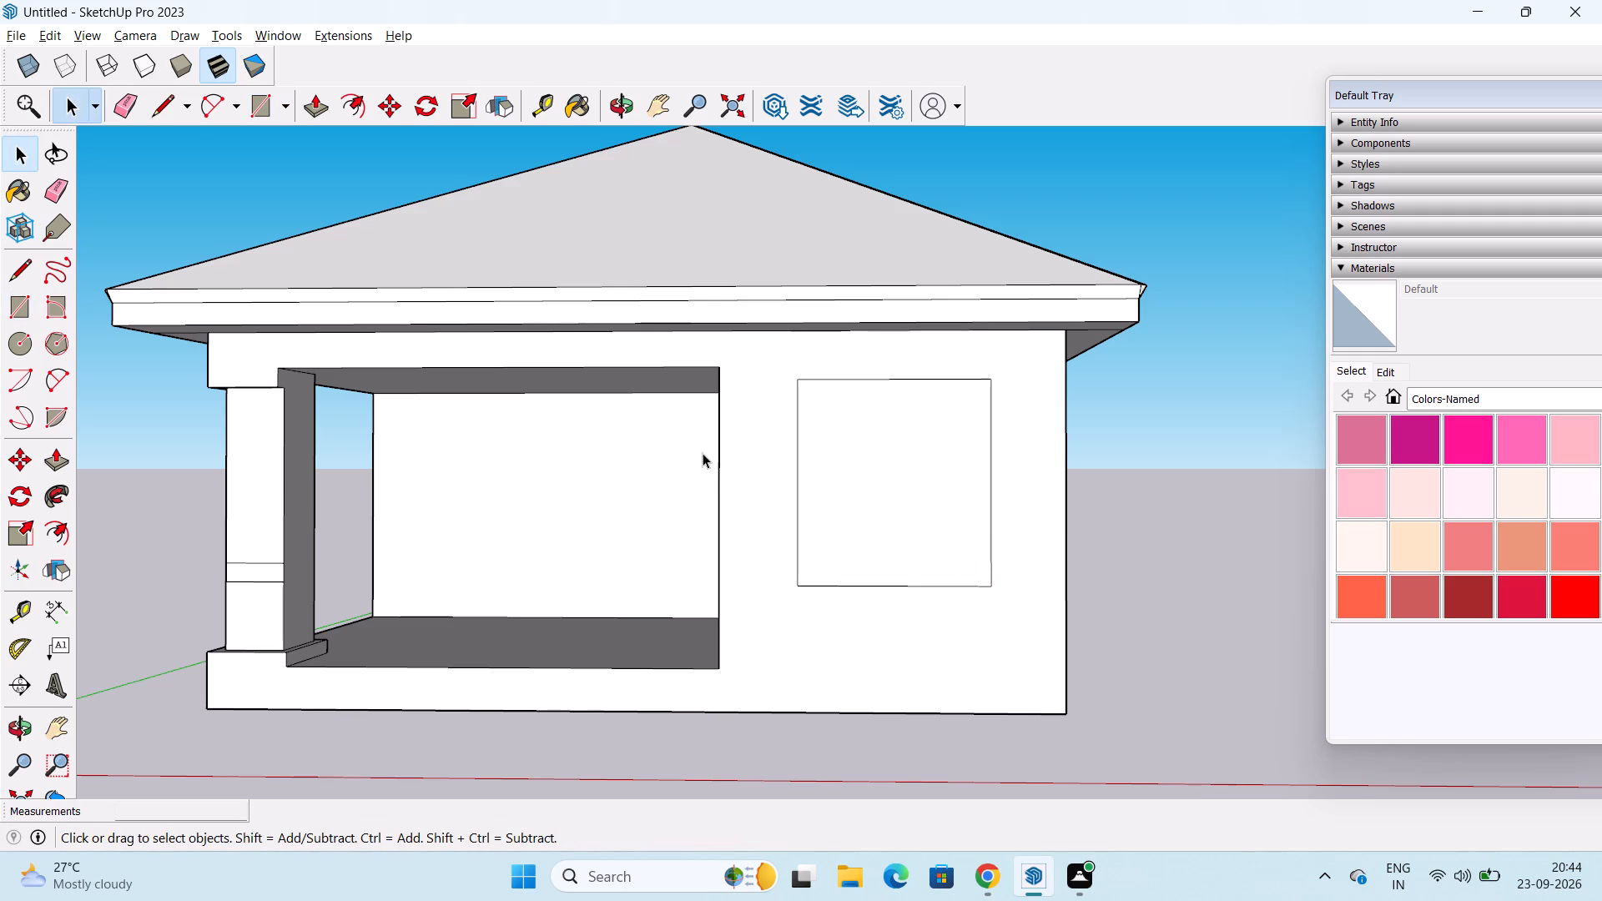
Offset the window rectangle's outline 8" inward to form a frame border.
{"action": "left_click", "coordinate": [57, 537]}
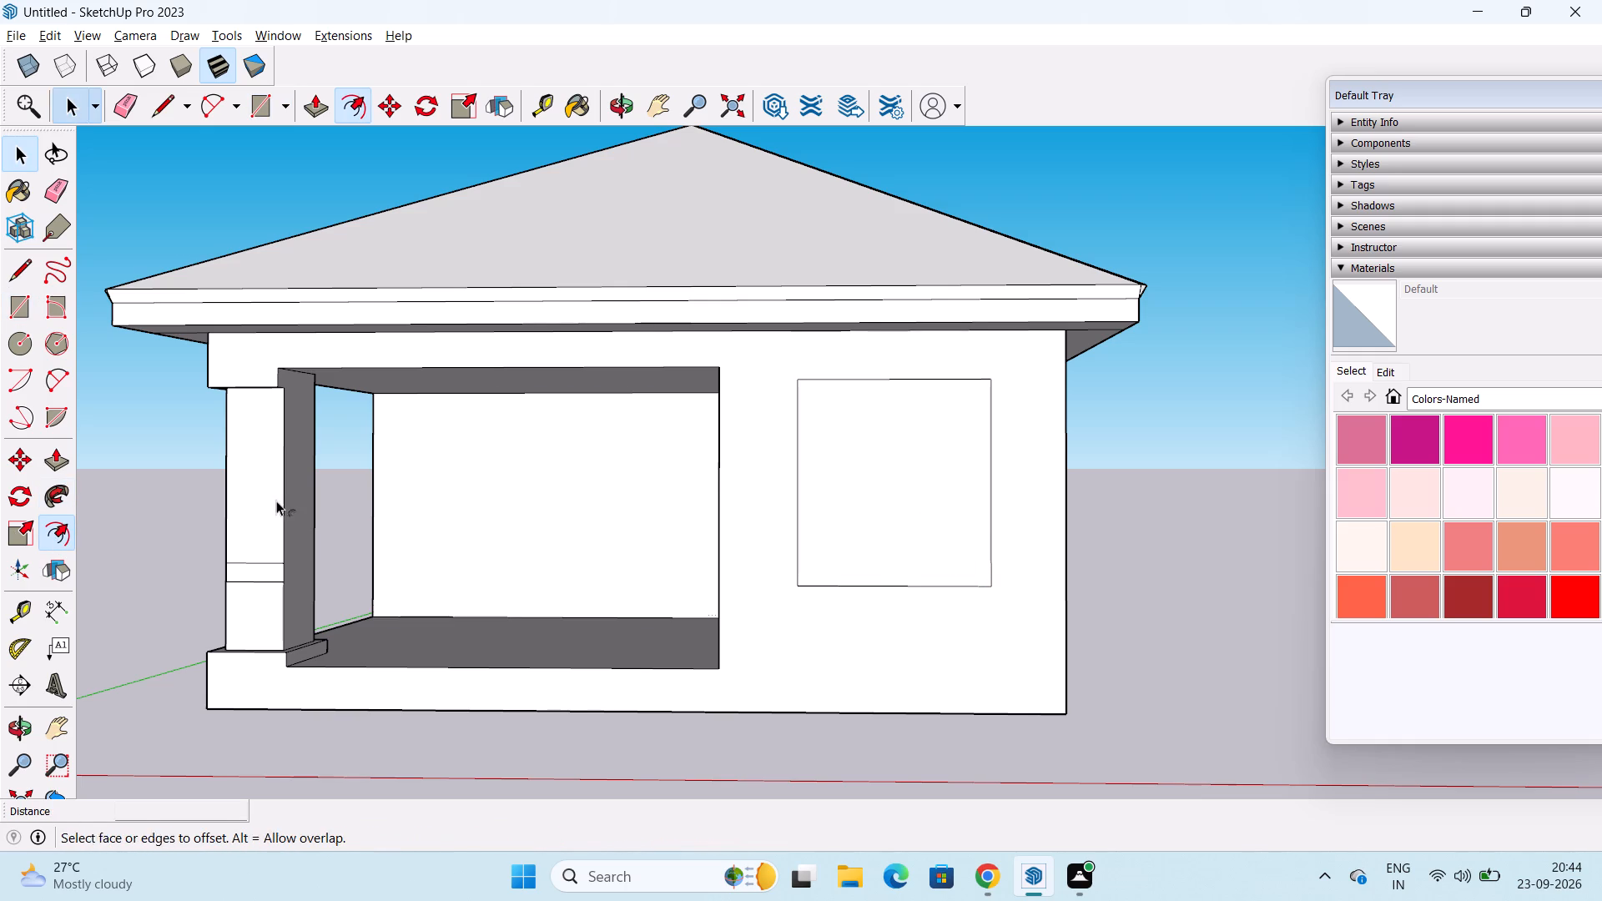
{"action": "left_click", "coordinate": [855, 403]}
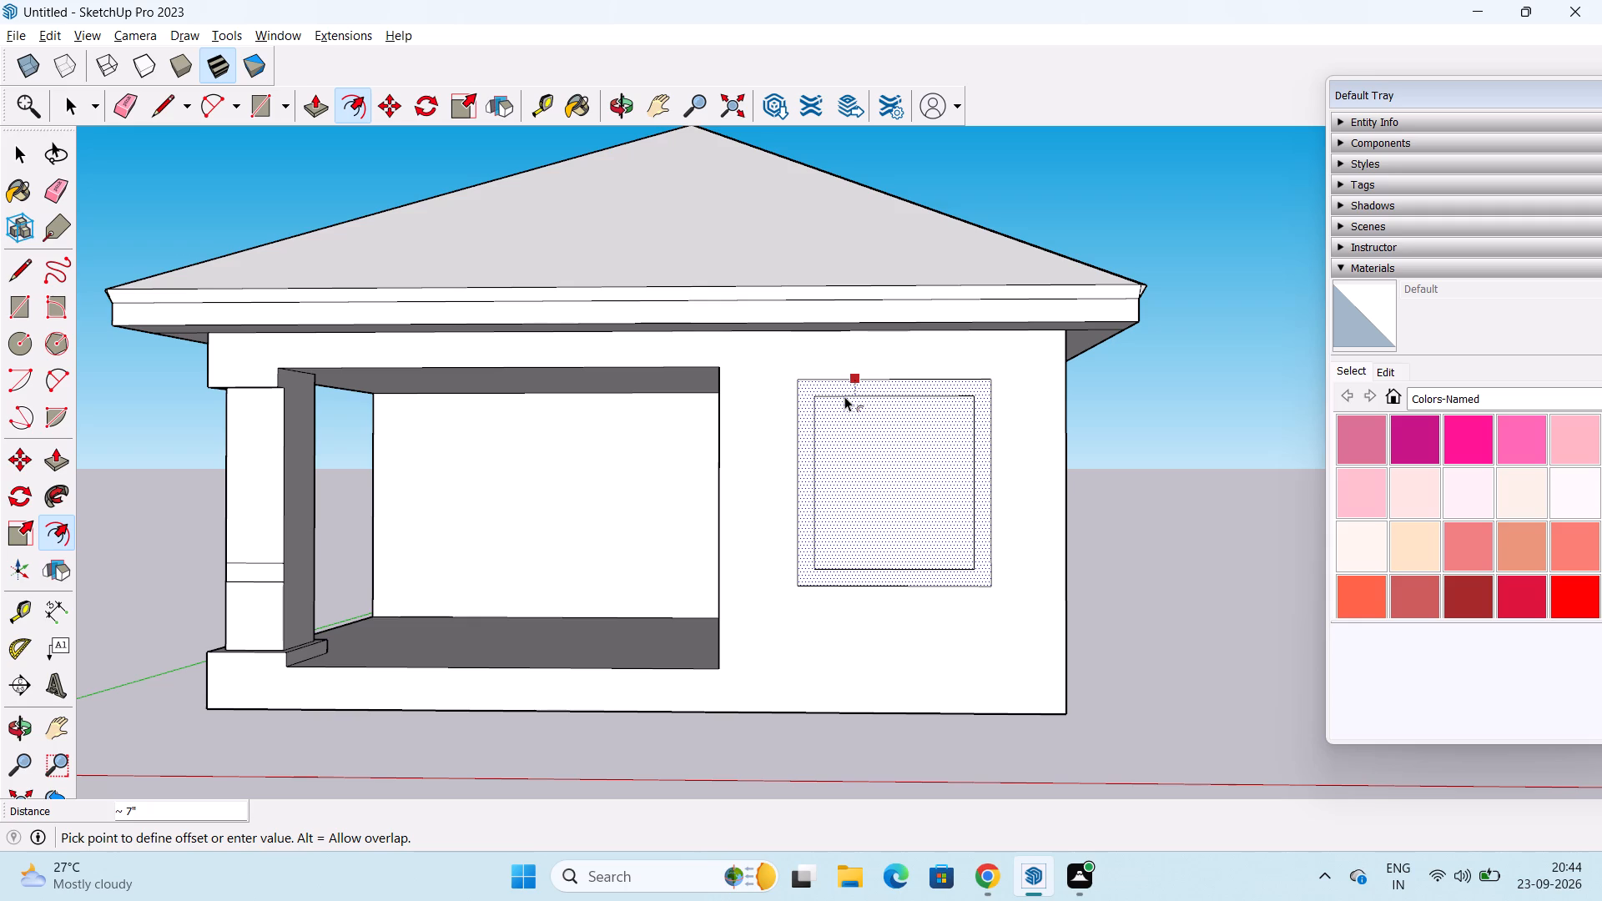
{"action": "type", "text": "8\""}
{"action": "key", "text": "Return"}
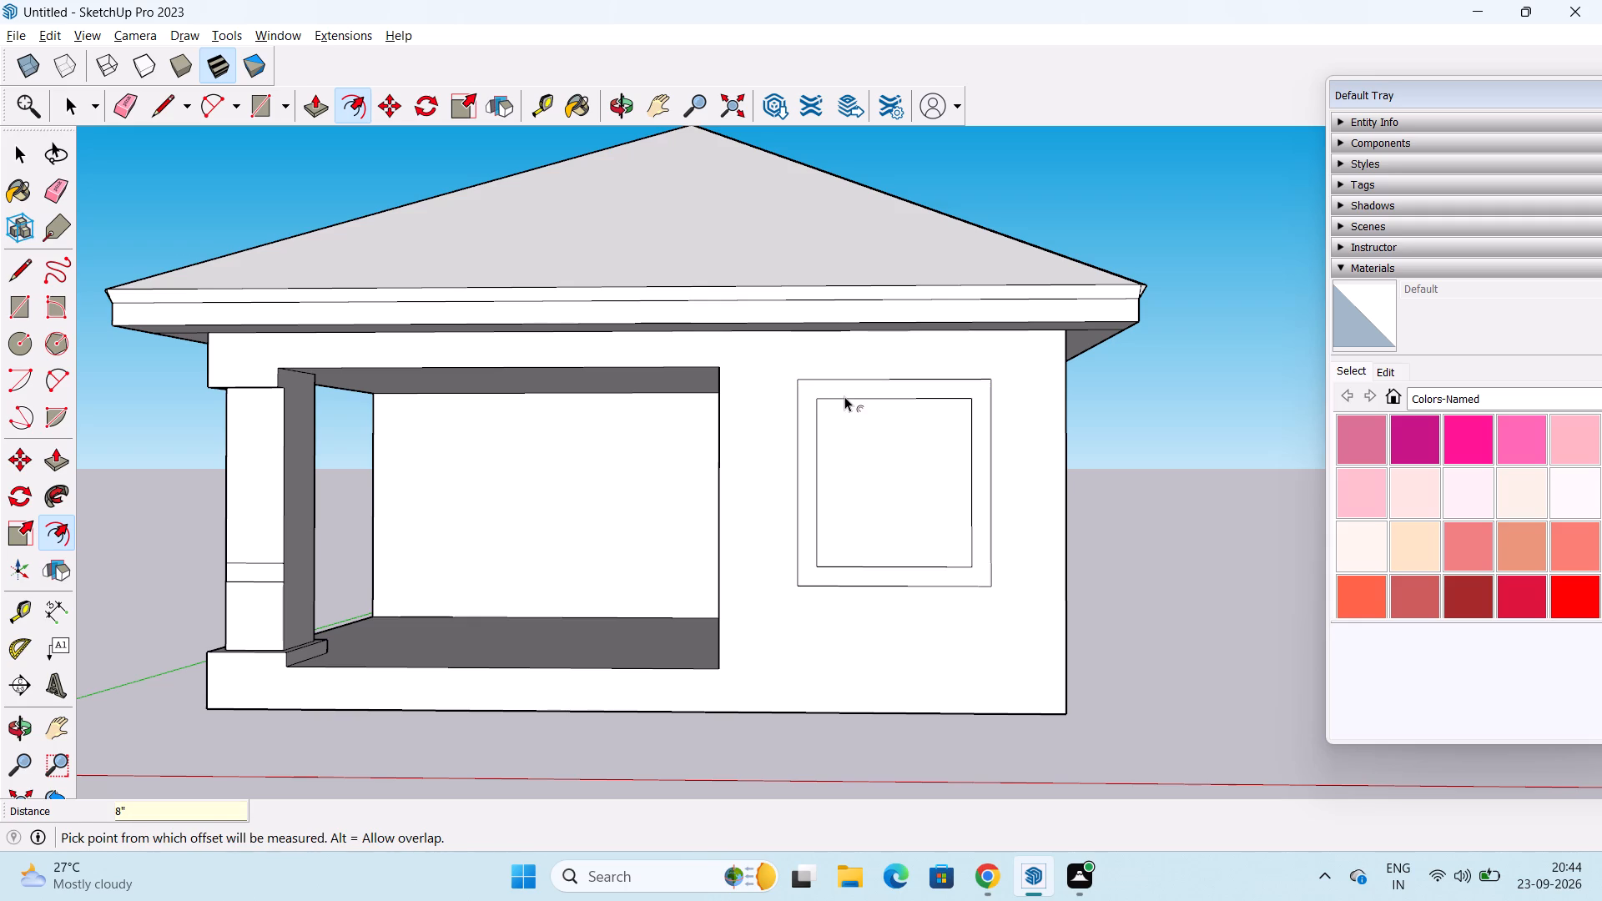
{"action": "key", "text": "space"}
Extrude the window's frame border 5" outward from the front wall with Push/Pull.
{"action": "key", "text": "o"}
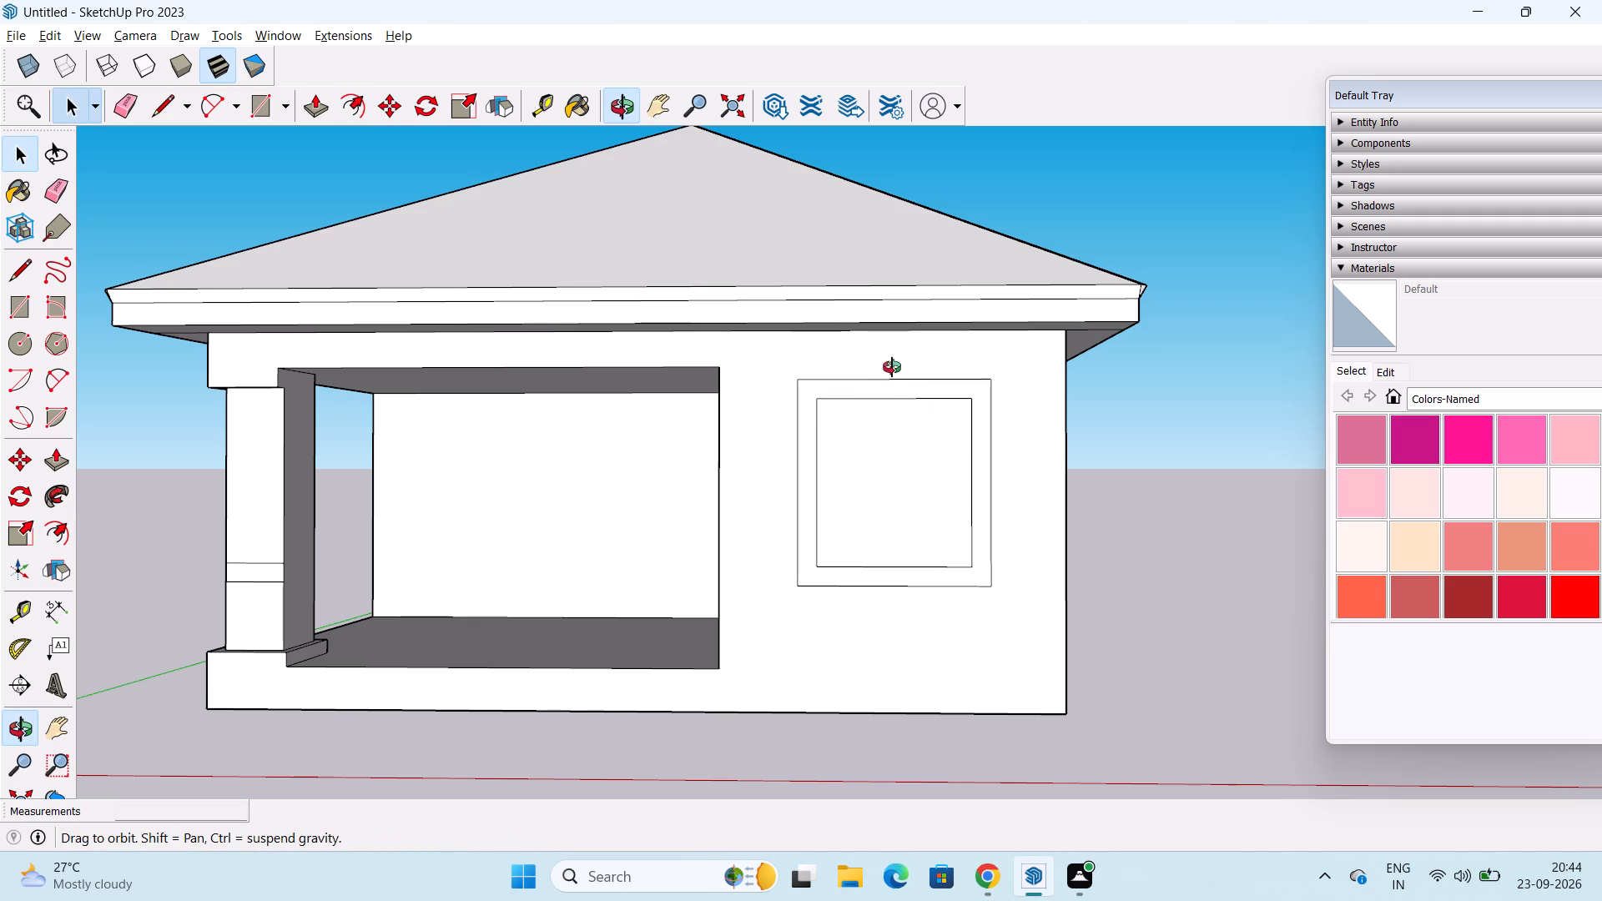
{"action": "key", "text": "space"}
{"action": "key", "text": "p"}
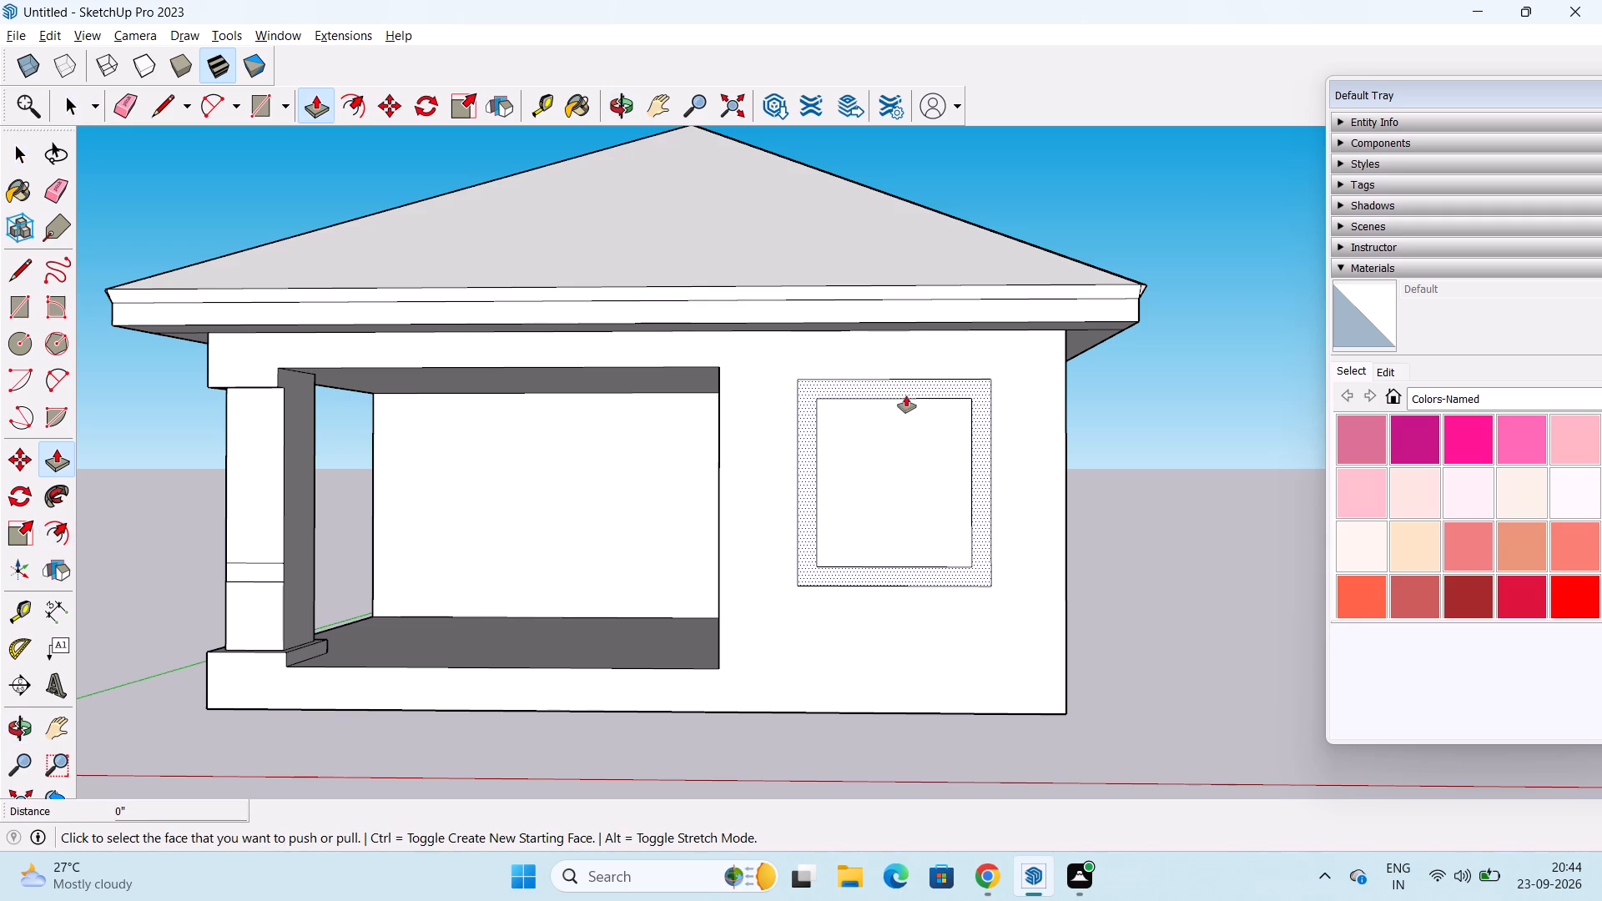
{"action": "left_click", "coordinate": [906, 395]}
{"action": "middle_click_drag", "start_coordinate": [932, 419], "coordinate": [1252, 652]}
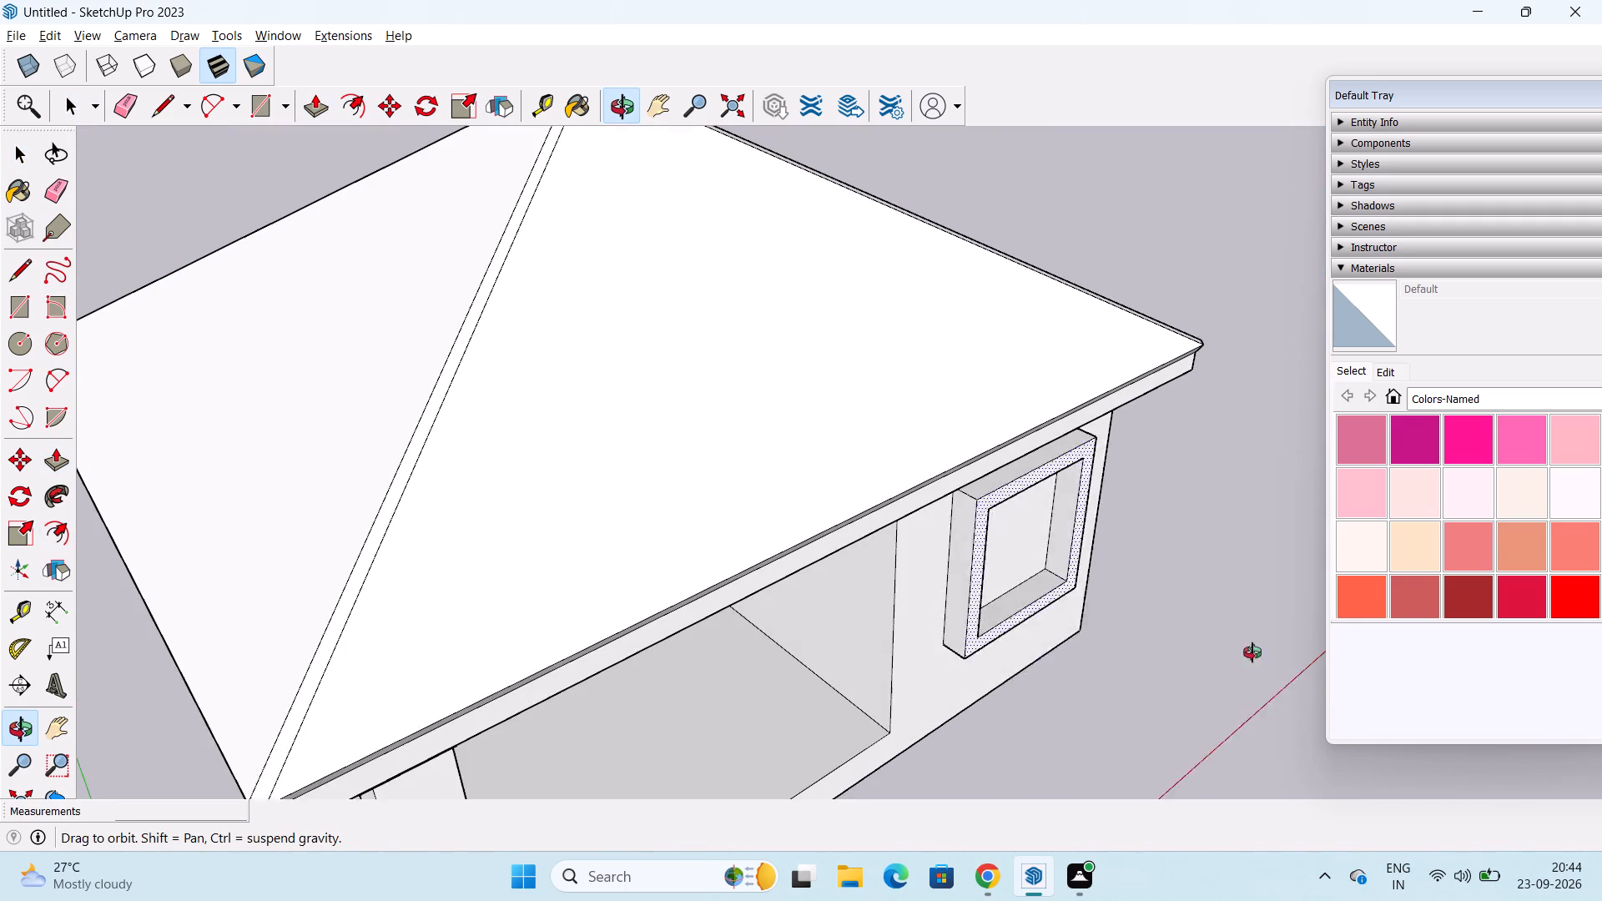
{"action": "middle_click_drag", "start_coordinate": [1252, 652], "coordinate": [1252, 653]}
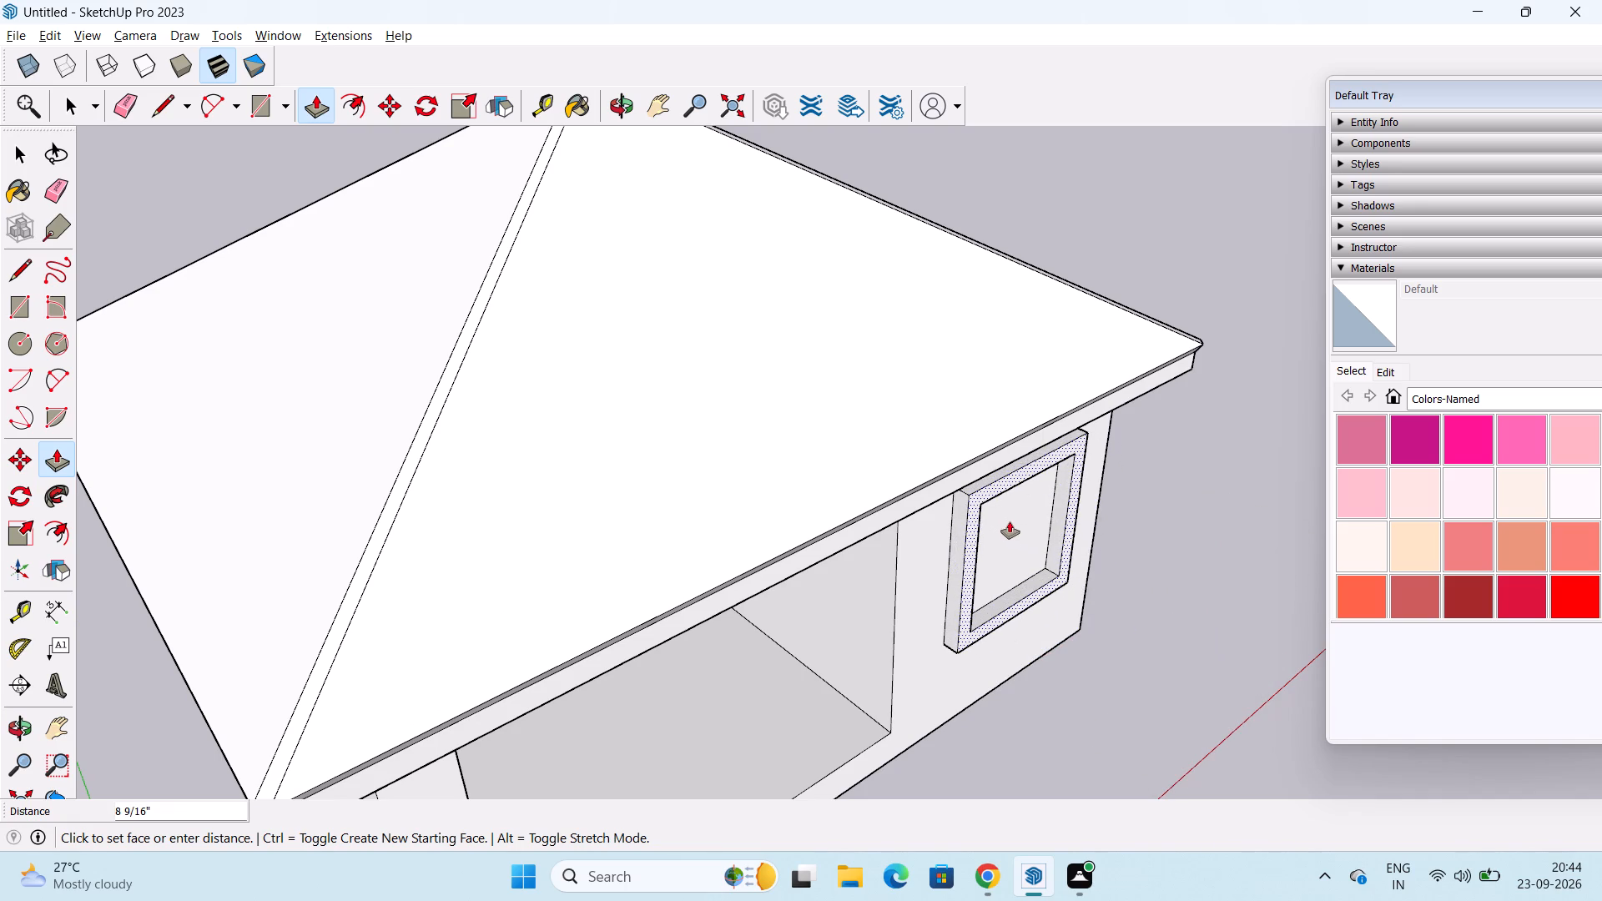
{"action": "type", "text": "5\""}
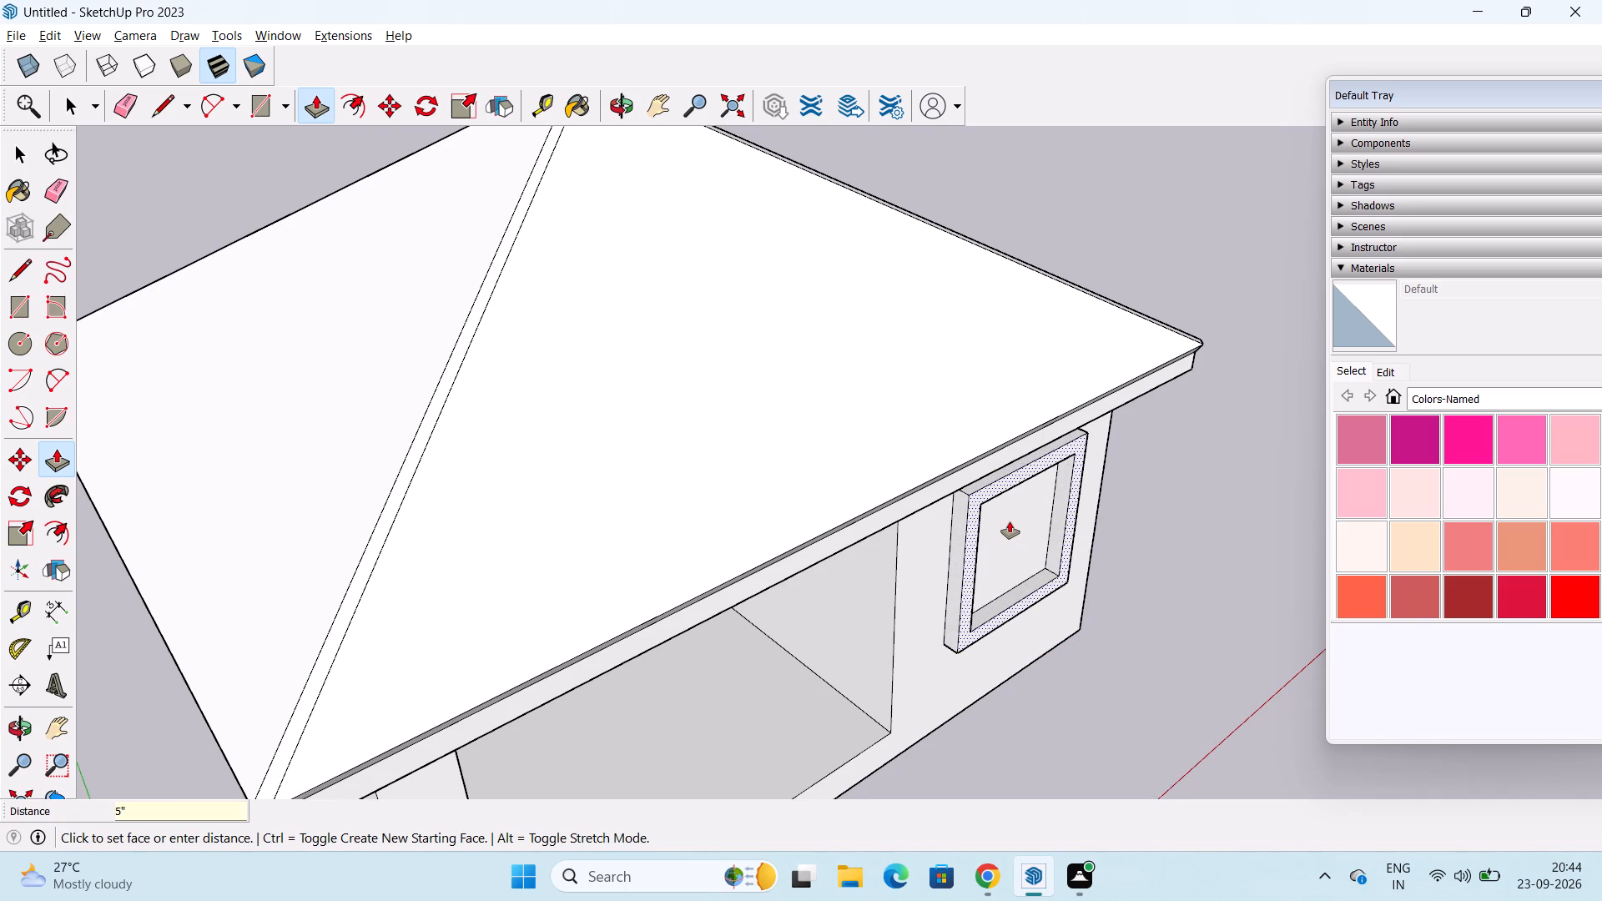
{"action": "key", "text": "Return"}
{"action": "middle_click_drag", "start_coordinate": [1278, 509], "coordinate": [1250, 431]}
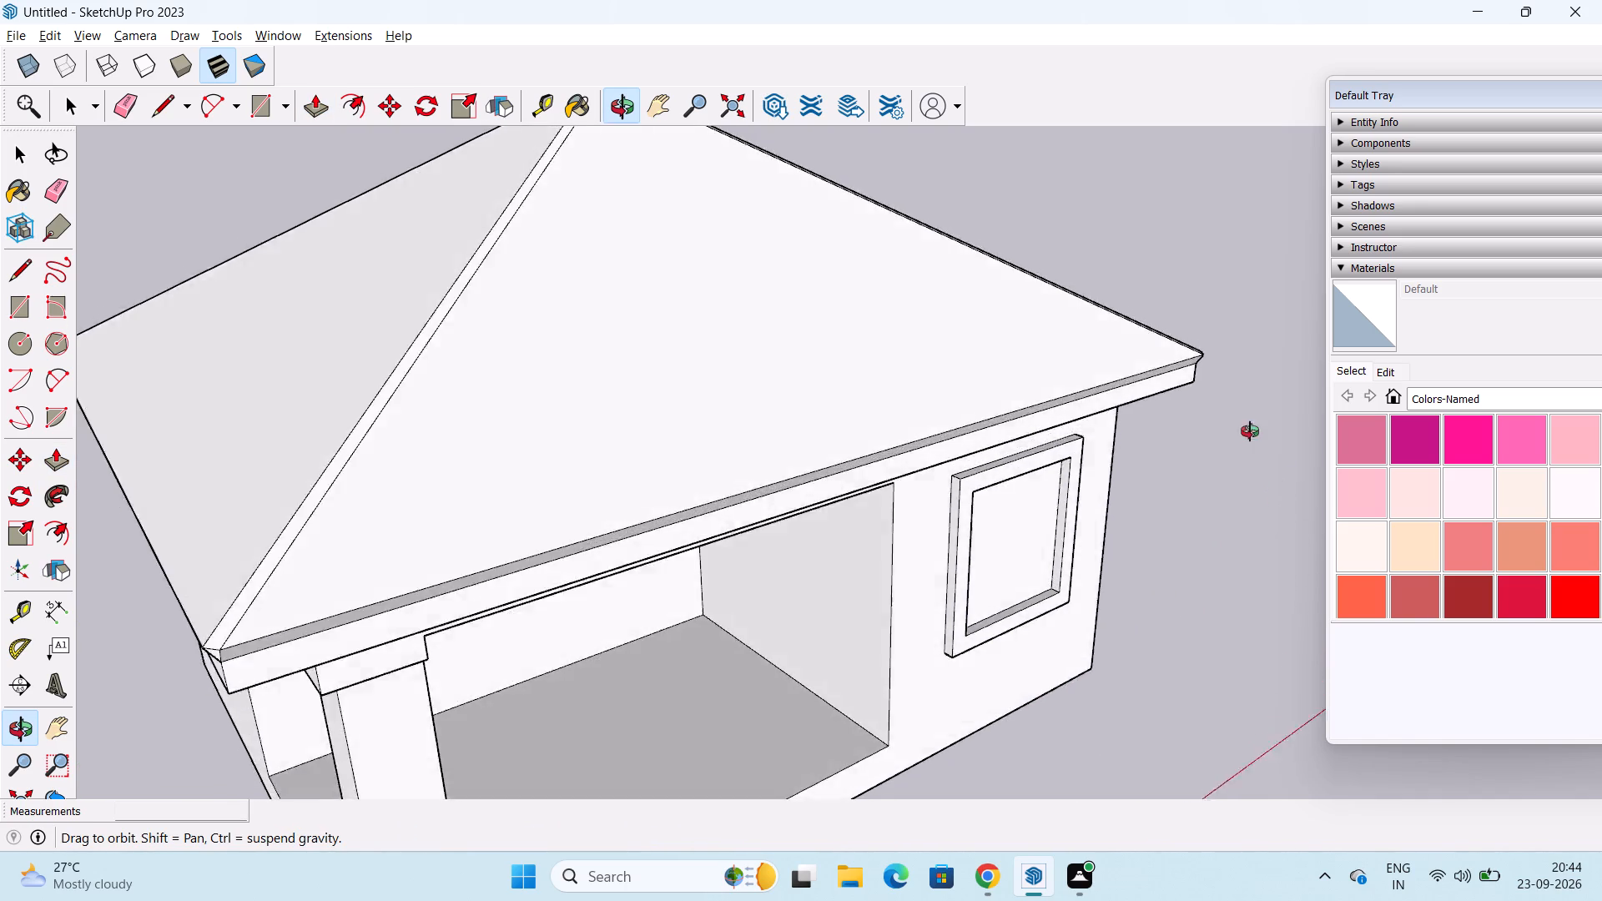
{"action": "middle_click_drag", "start_coordinate": [1250, 431], "coordinate": [956, 325]}
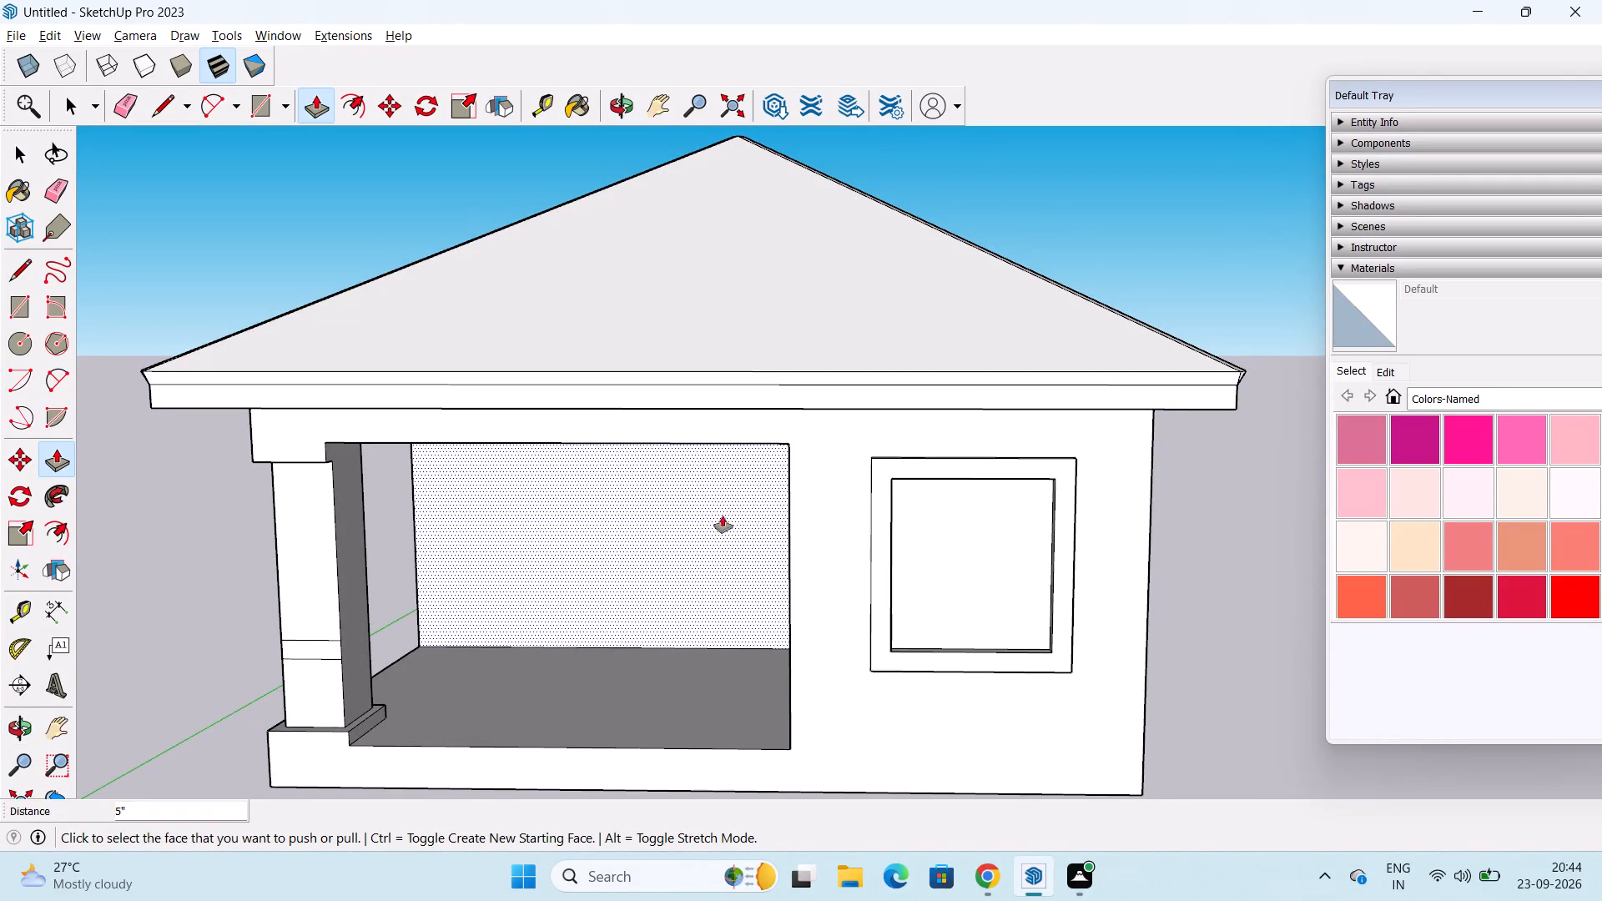
{"action": "key", "text": "space"}
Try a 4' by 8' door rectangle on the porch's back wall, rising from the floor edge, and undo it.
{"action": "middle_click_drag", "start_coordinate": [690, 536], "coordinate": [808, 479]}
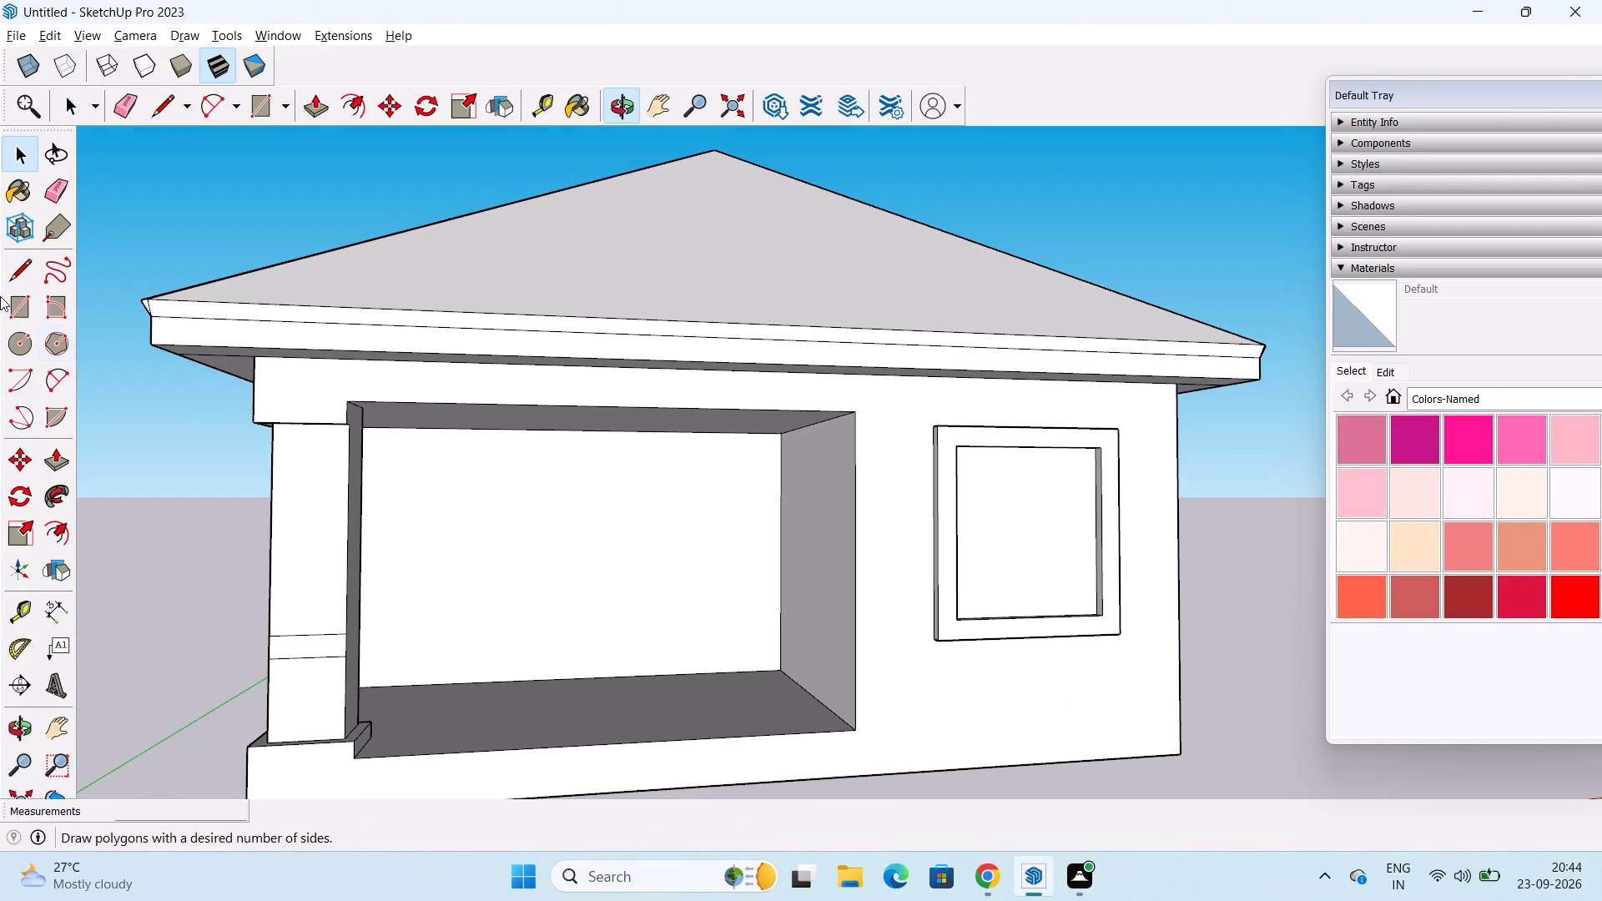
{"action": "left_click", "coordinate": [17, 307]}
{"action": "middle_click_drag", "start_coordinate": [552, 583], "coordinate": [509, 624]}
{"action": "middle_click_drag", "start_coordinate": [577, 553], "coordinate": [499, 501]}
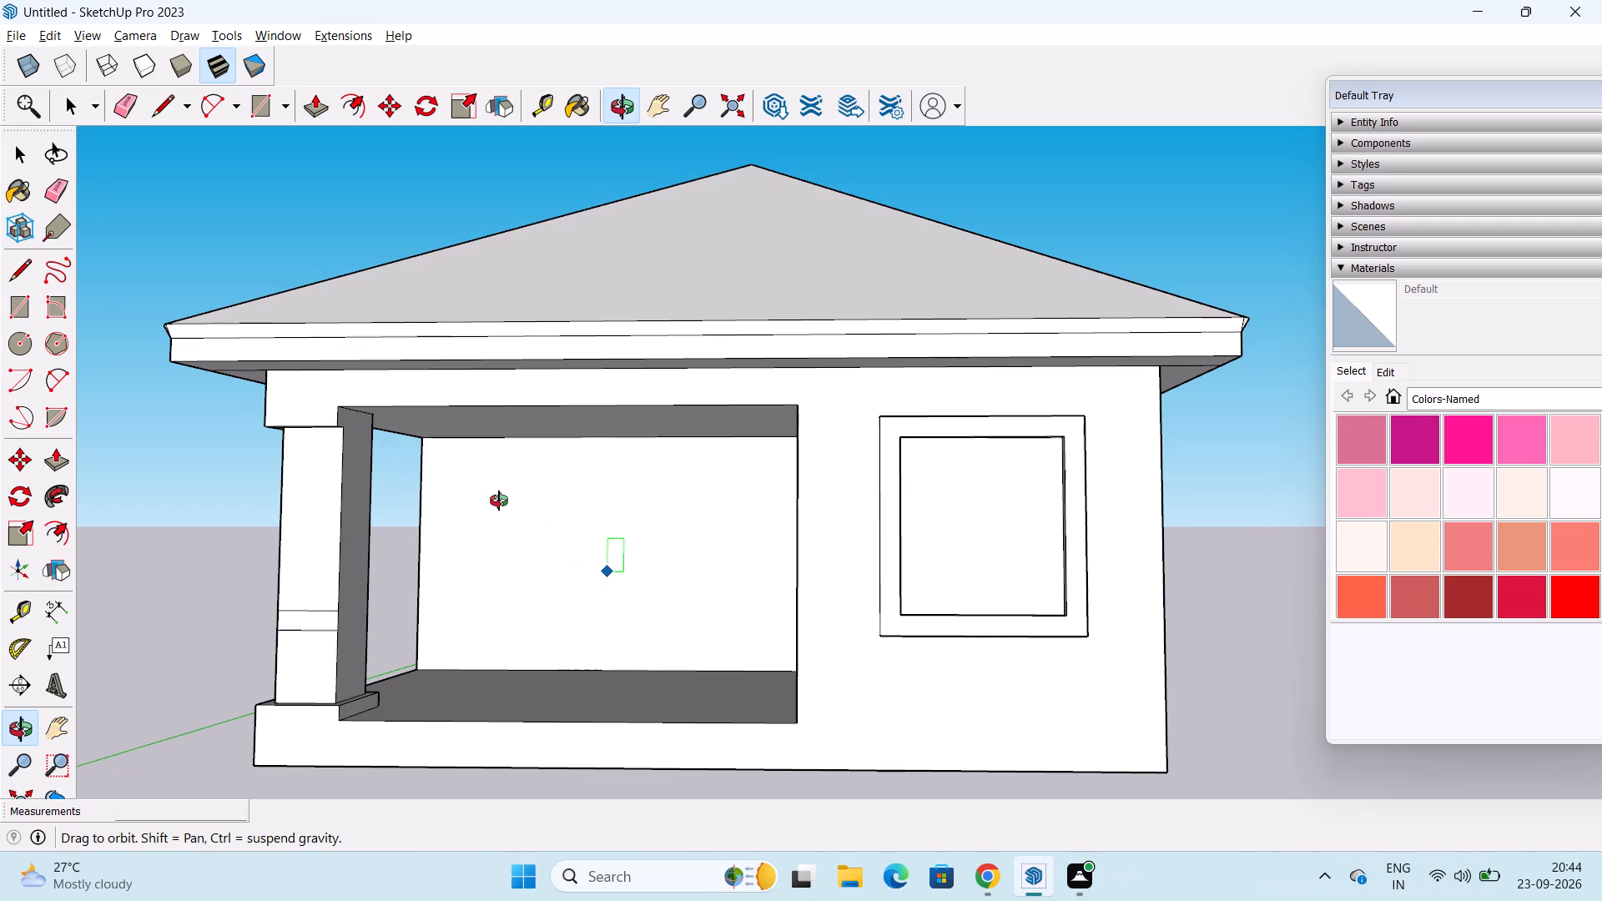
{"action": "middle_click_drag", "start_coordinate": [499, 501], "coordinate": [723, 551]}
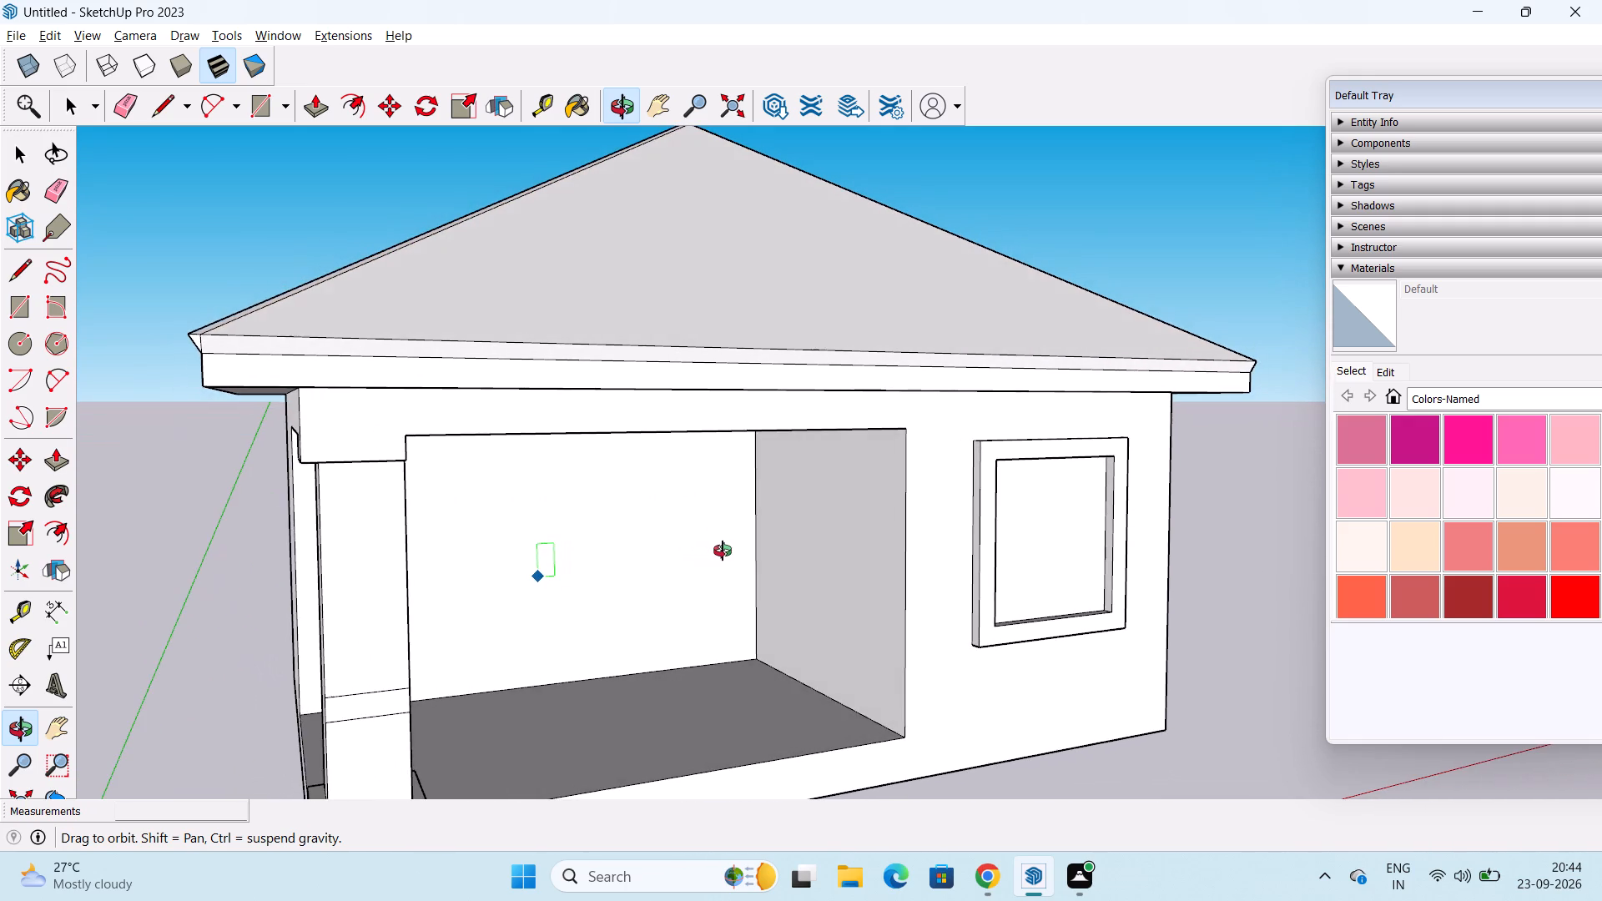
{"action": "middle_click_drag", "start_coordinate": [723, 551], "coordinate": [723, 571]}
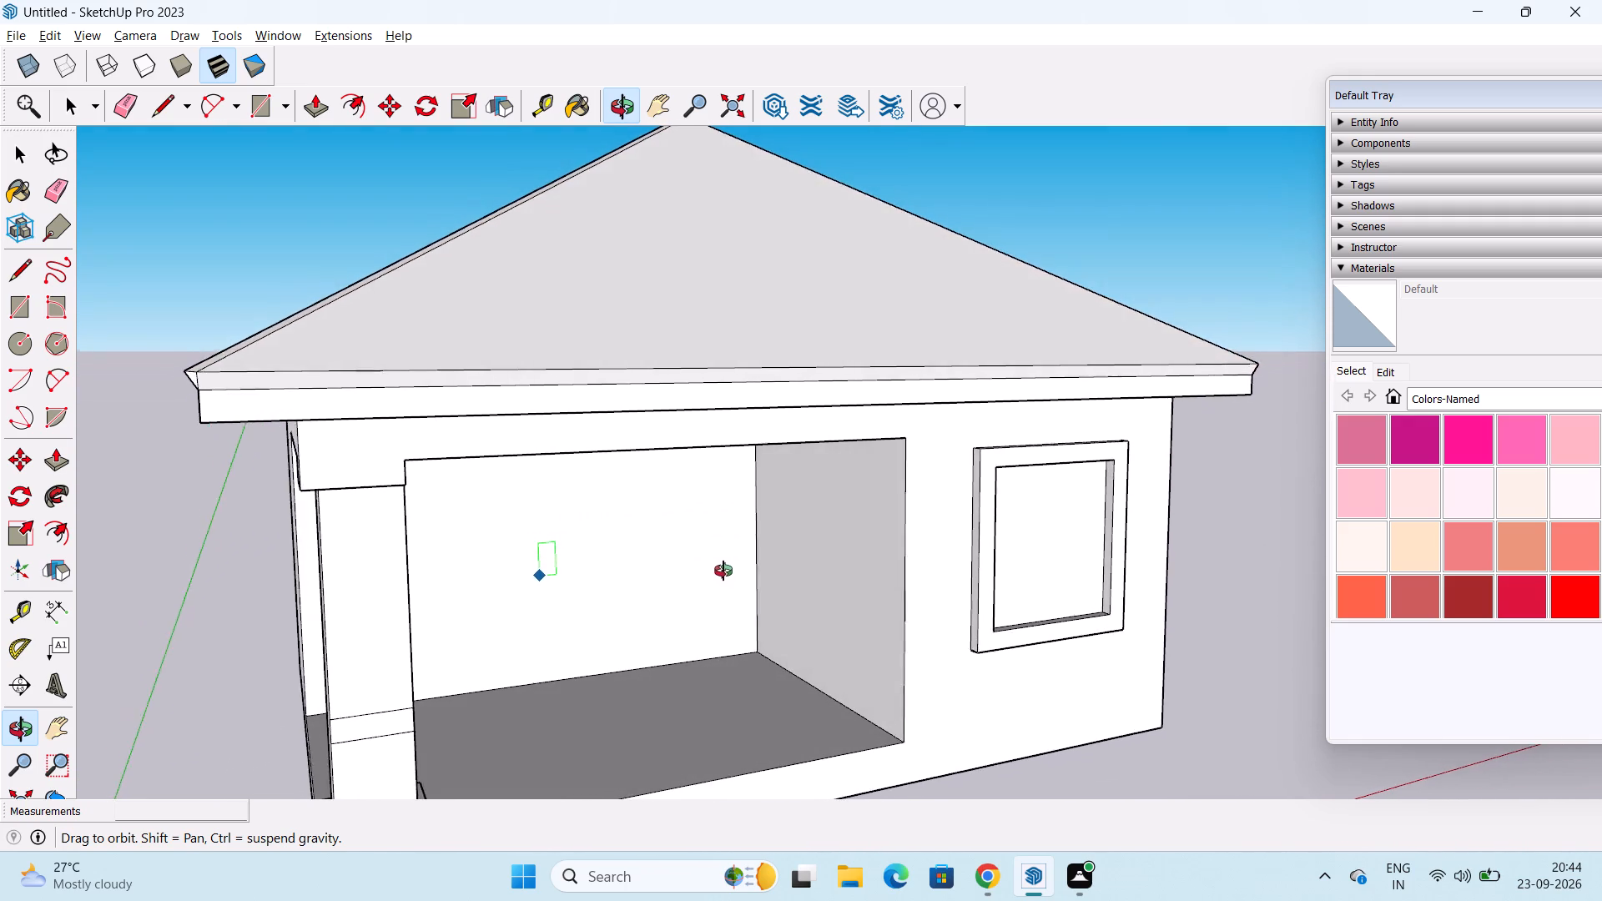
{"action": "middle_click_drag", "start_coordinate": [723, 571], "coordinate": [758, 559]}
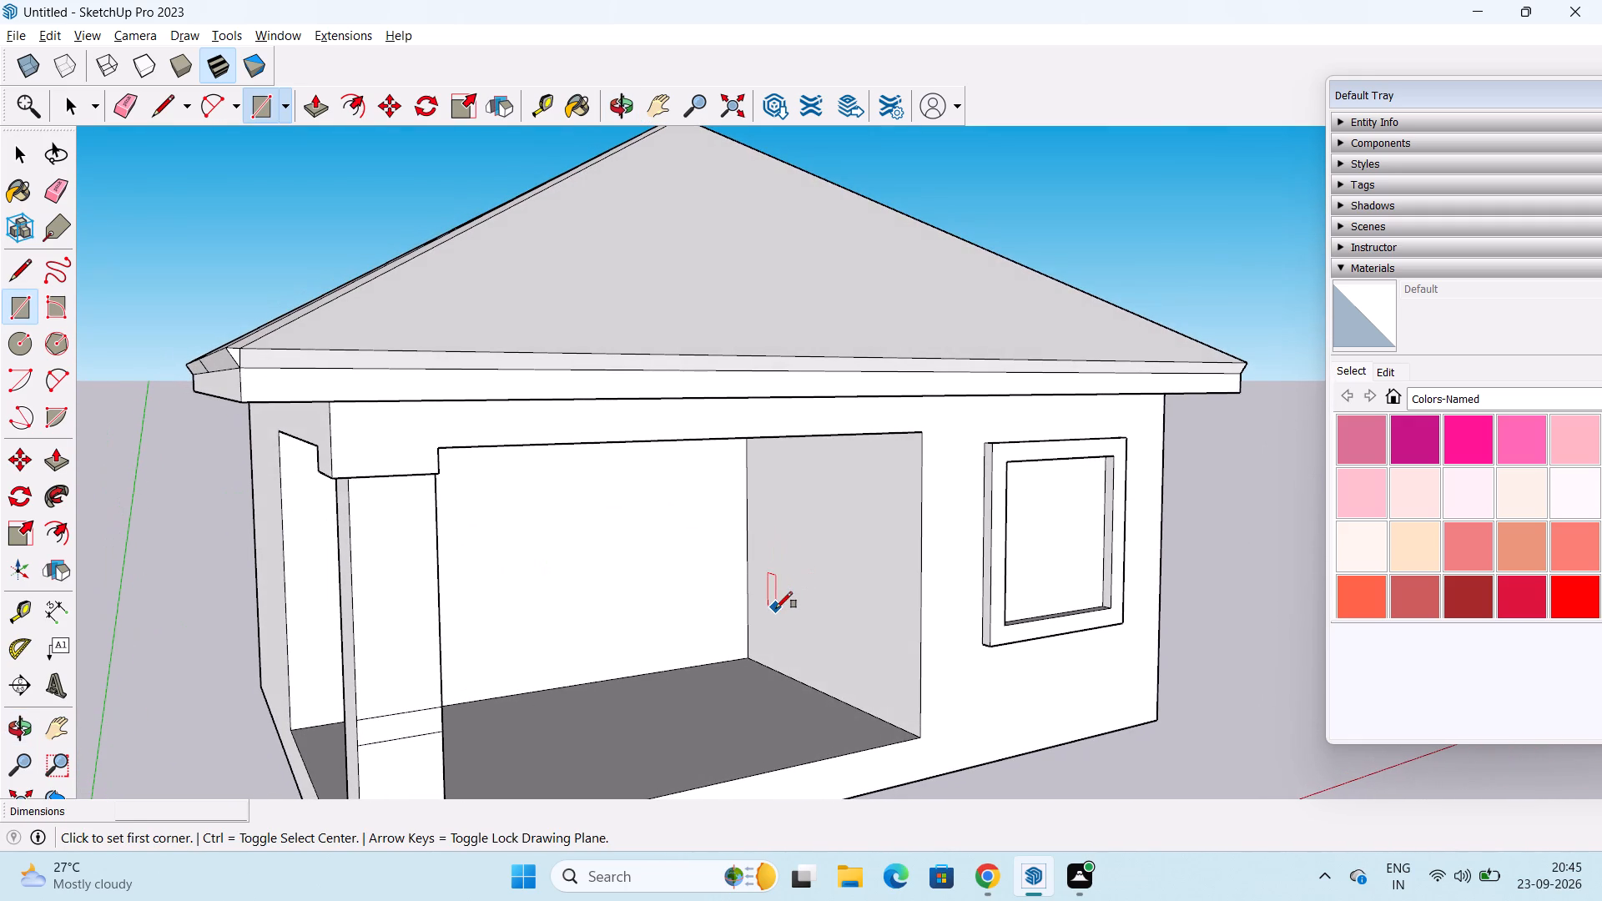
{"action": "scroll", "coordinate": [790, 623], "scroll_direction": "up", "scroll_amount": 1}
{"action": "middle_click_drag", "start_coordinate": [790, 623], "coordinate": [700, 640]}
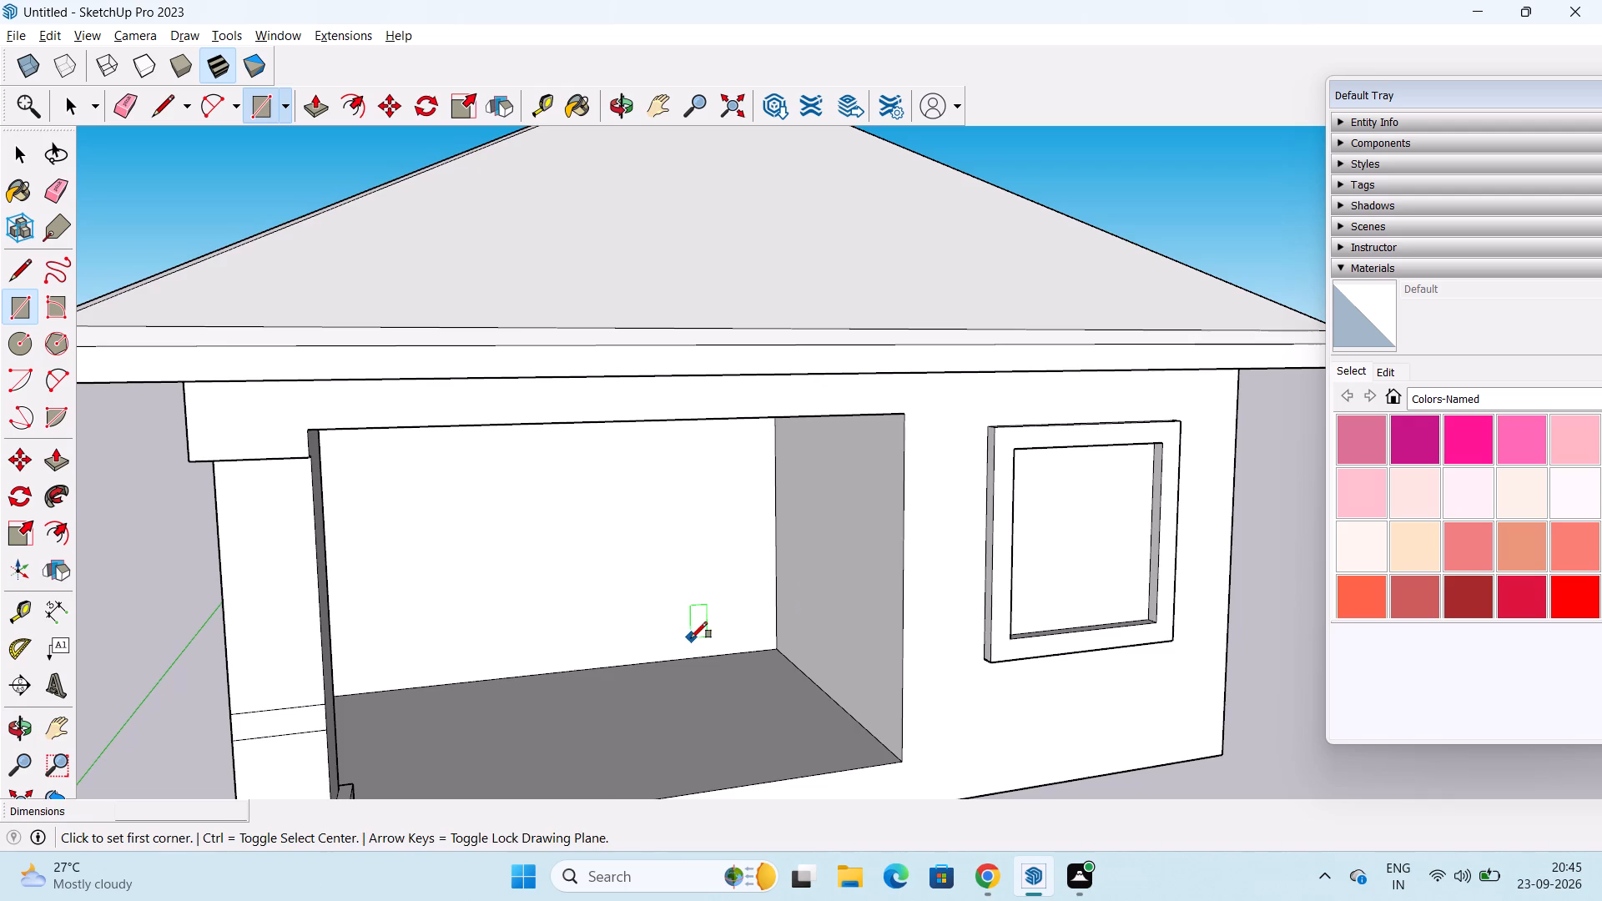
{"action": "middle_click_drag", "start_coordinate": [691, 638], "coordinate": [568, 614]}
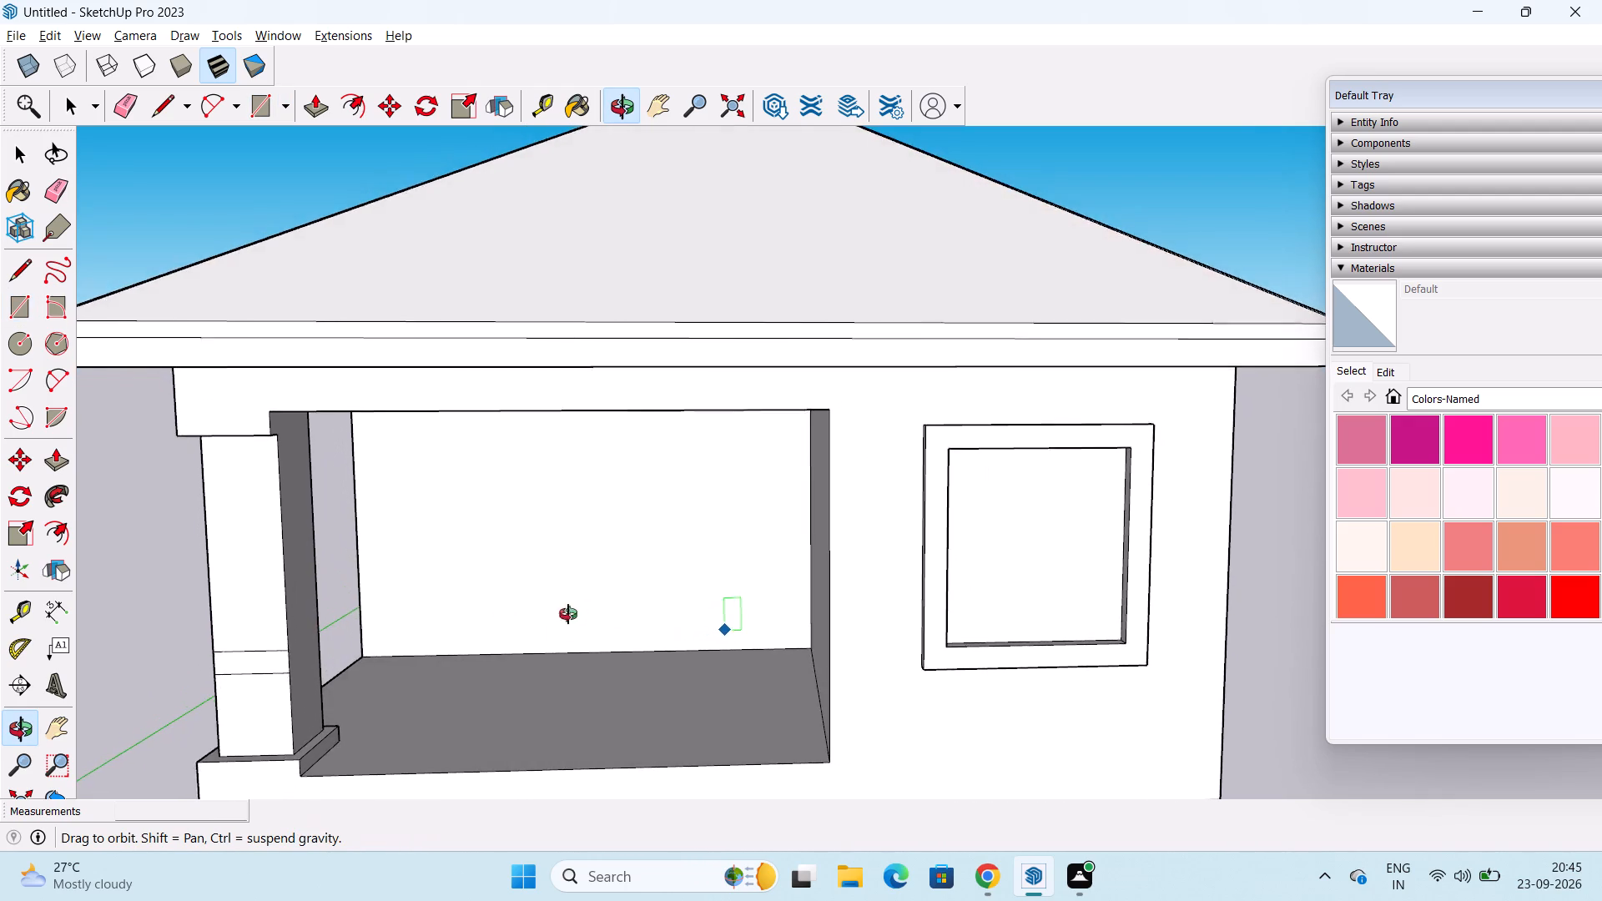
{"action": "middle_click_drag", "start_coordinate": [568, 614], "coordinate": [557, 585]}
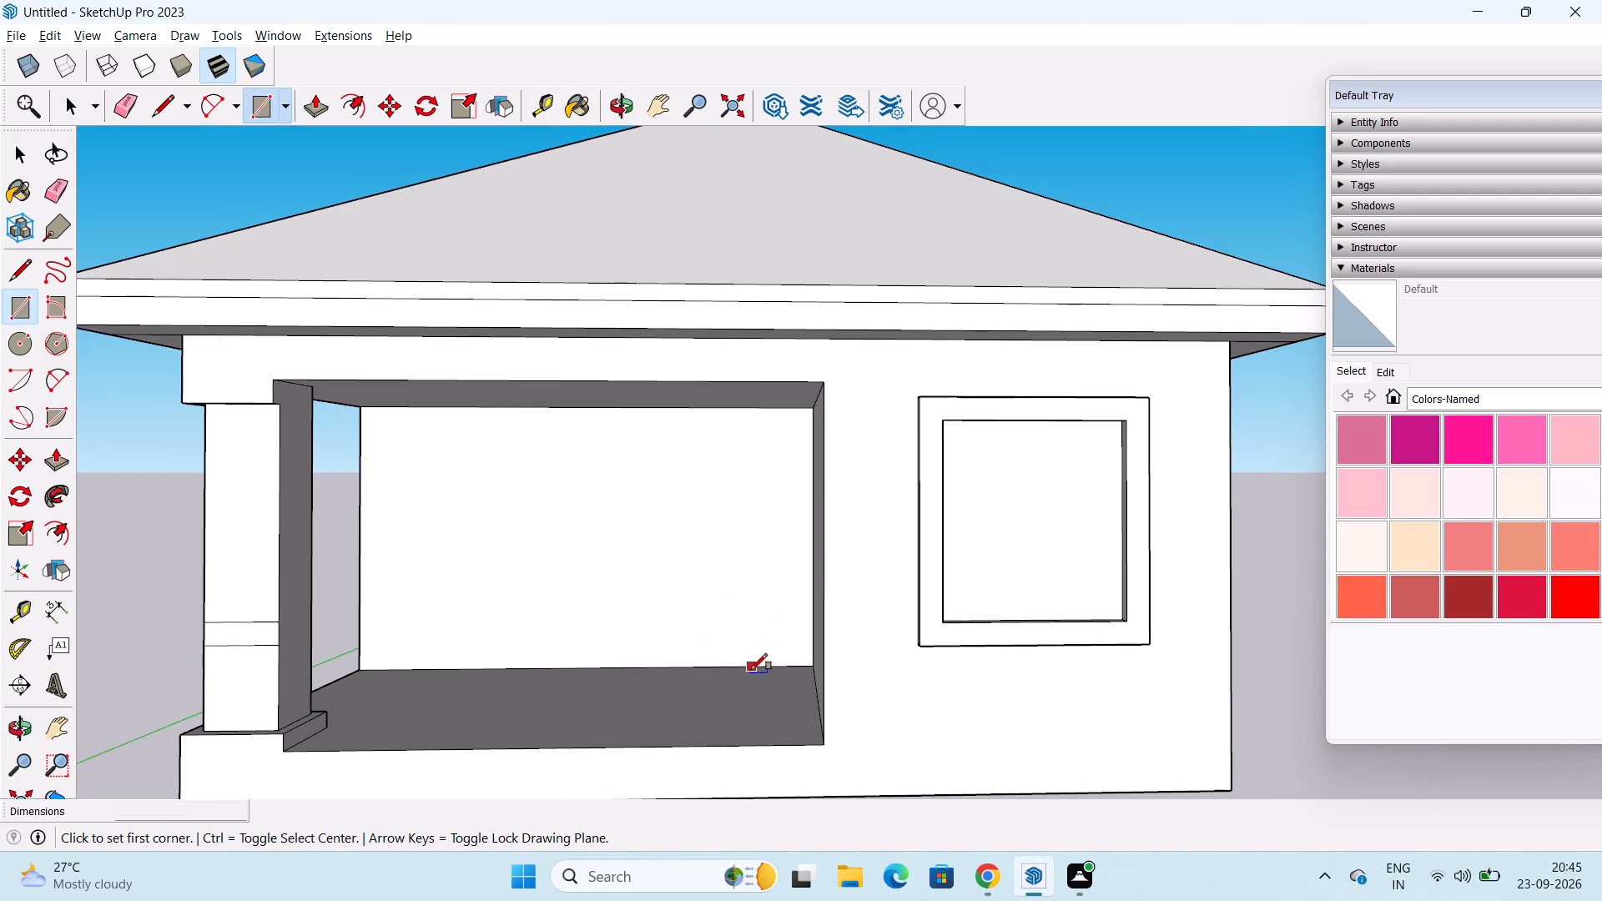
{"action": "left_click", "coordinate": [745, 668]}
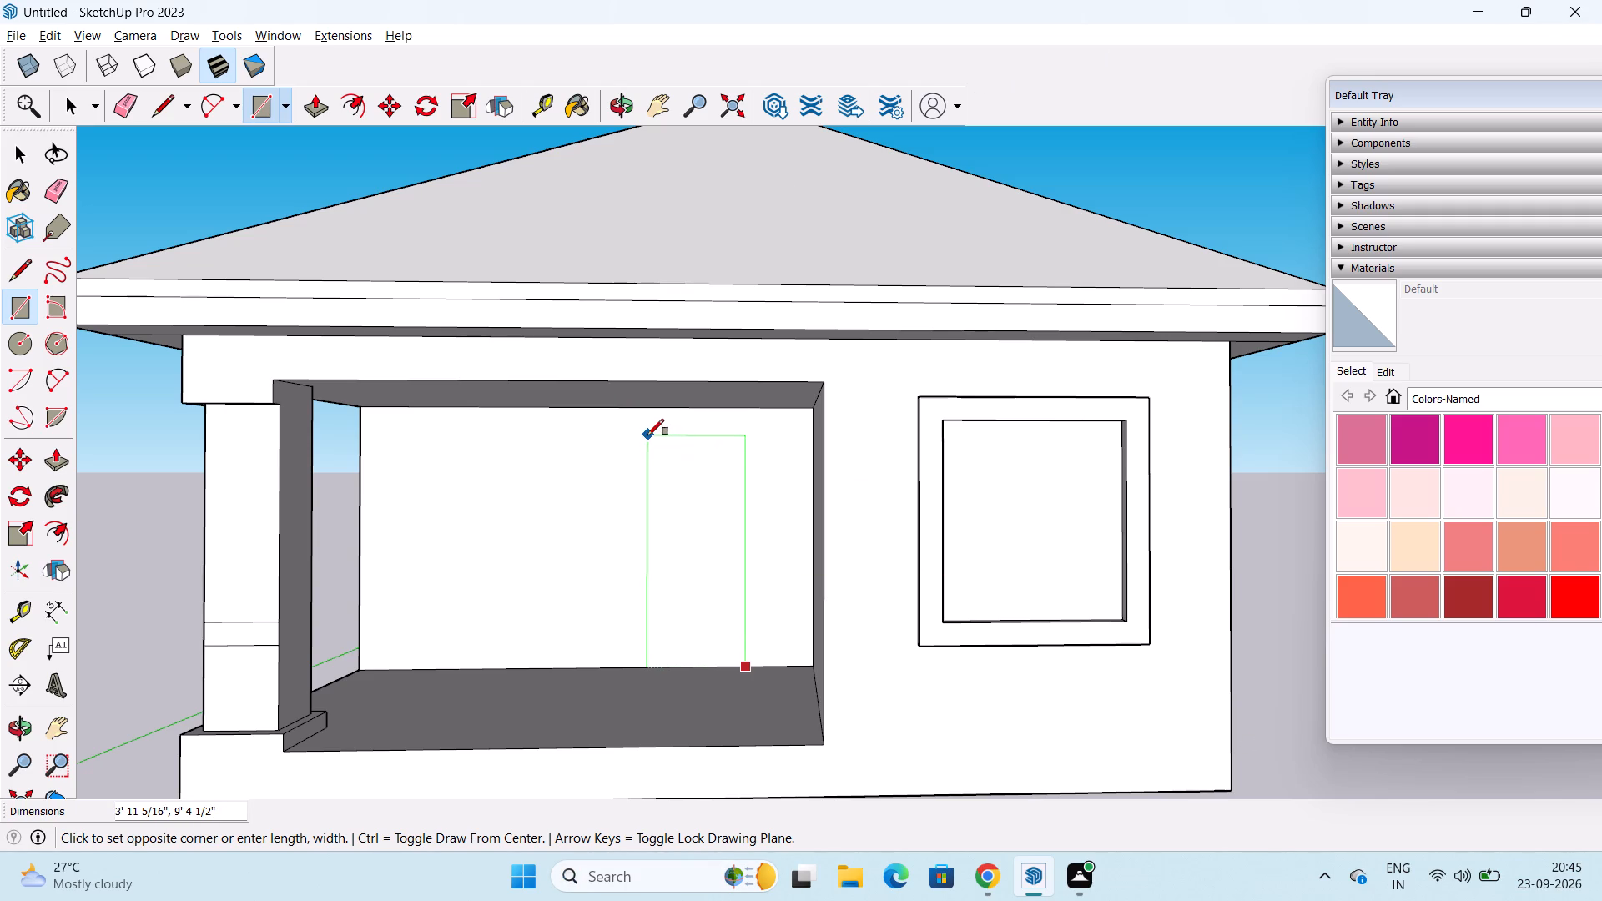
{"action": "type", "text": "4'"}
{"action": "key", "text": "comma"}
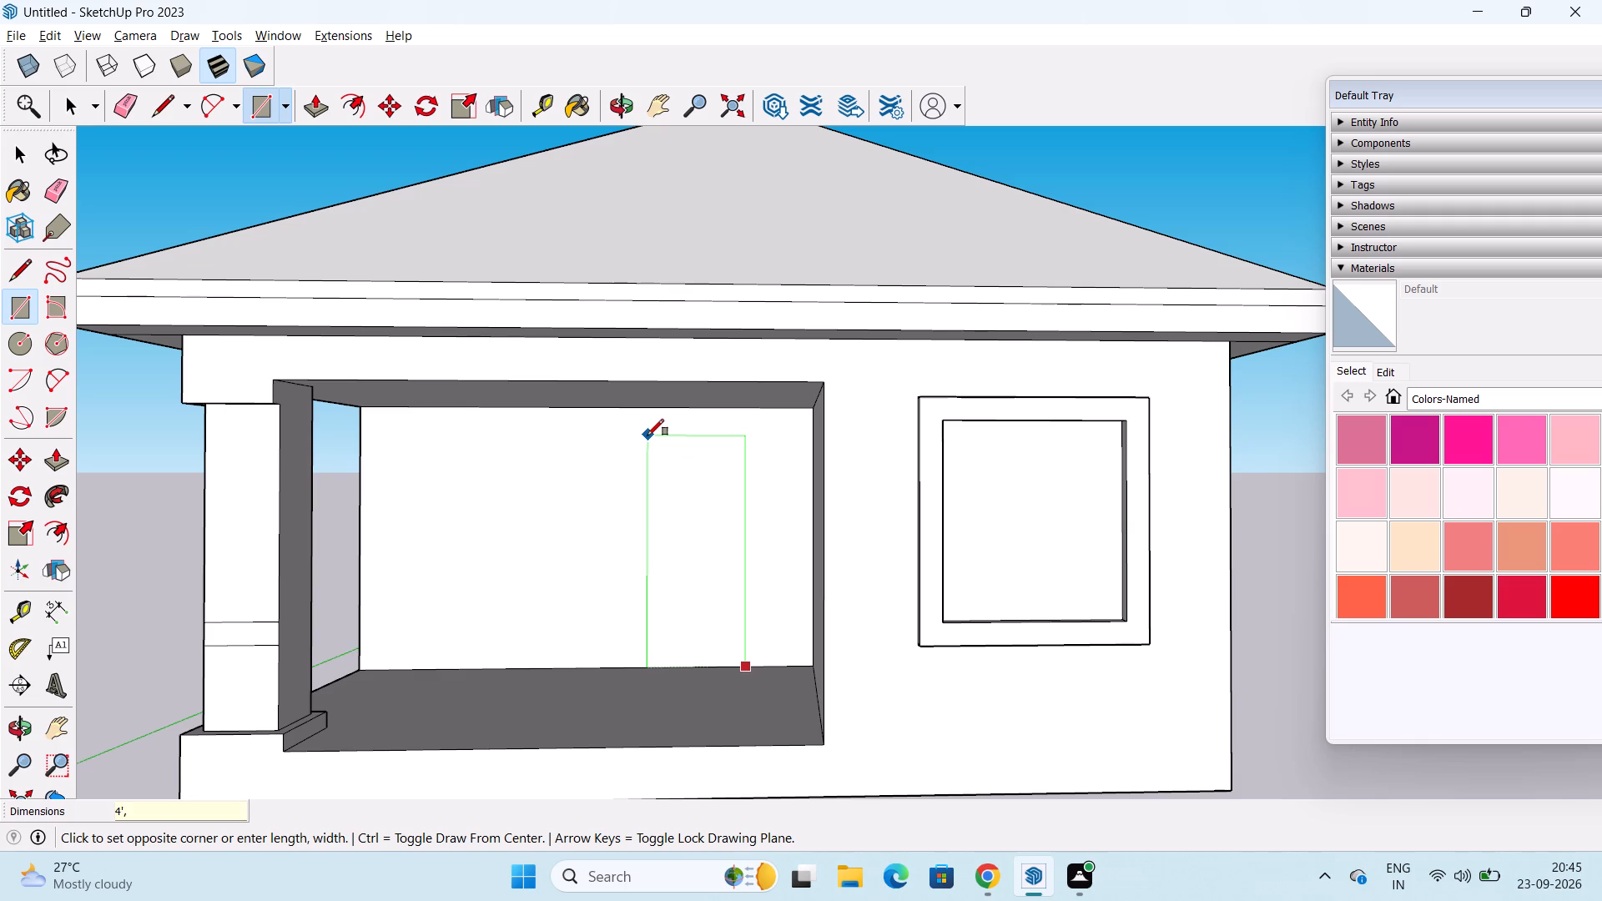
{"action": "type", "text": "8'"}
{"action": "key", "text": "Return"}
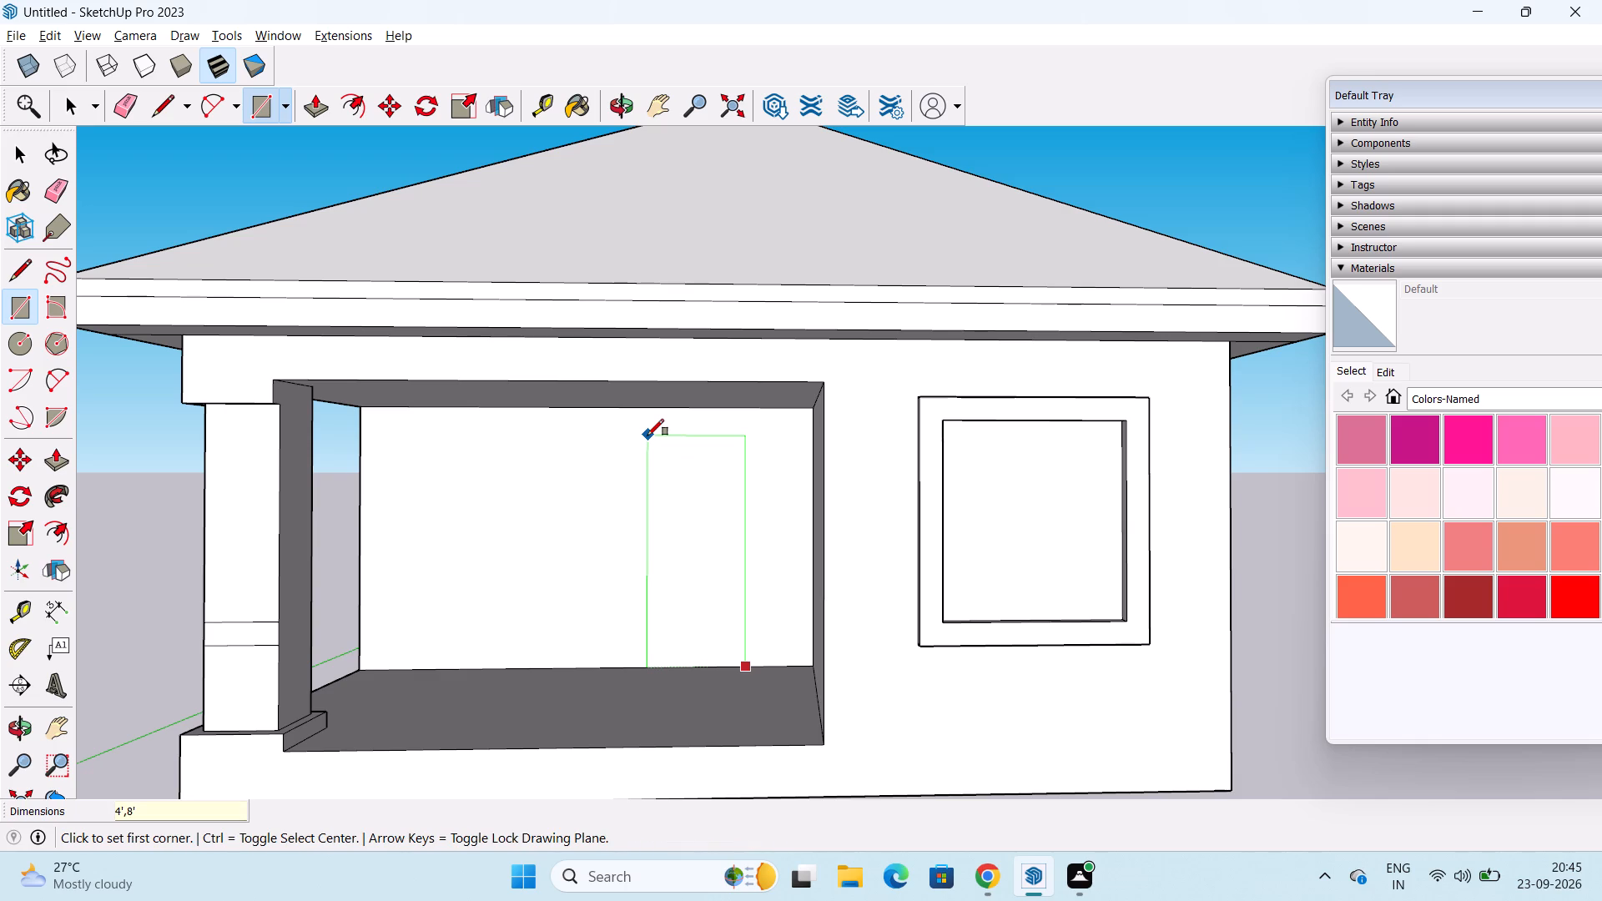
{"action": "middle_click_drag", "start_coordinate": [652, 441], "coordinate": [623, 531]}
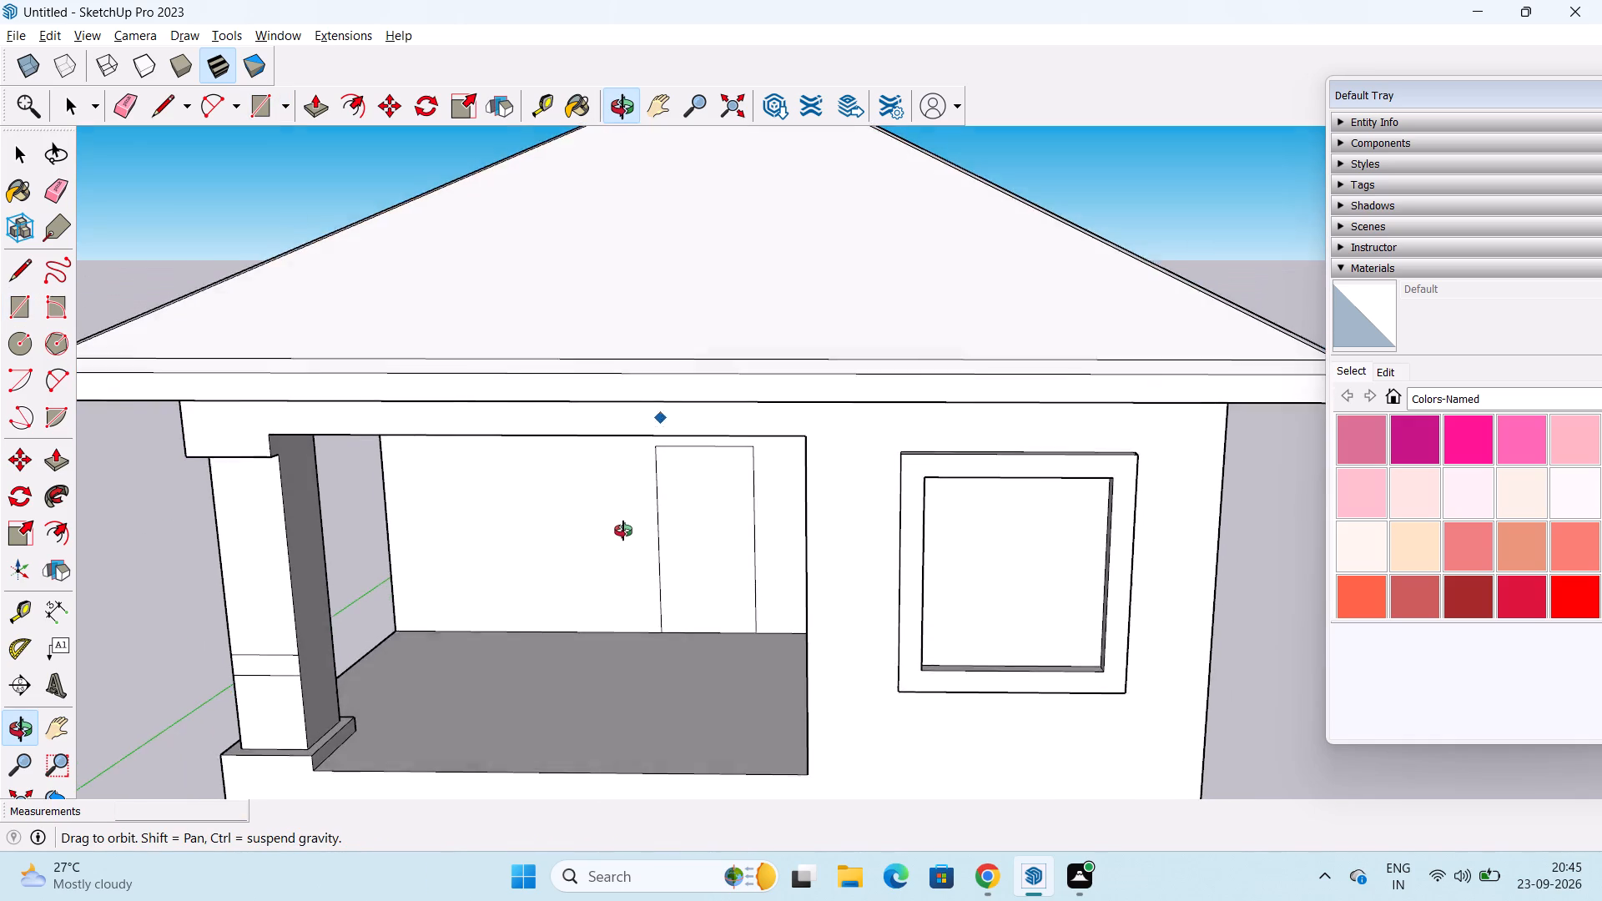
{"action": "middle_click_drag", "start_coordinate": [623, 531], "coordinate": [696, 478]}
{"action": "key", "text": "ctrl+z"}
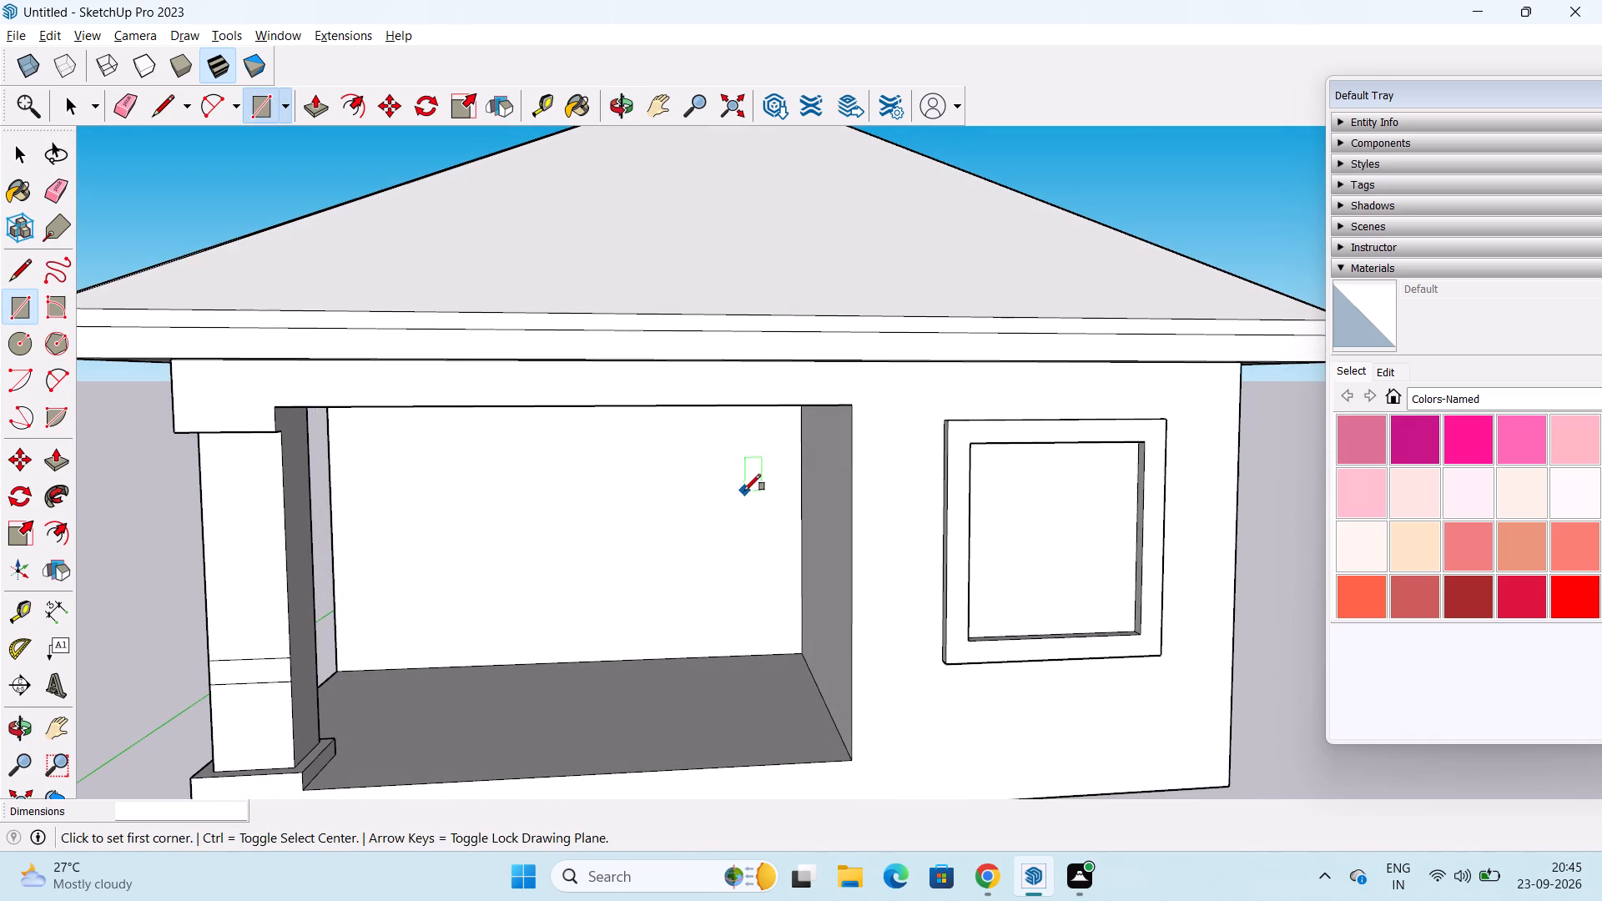
Draw a 4' by 9' door rectangle on the porch's back wall, rising from the floor edge near the inner corner.
{"action": "left_click", "coordinate": [744, 652]}
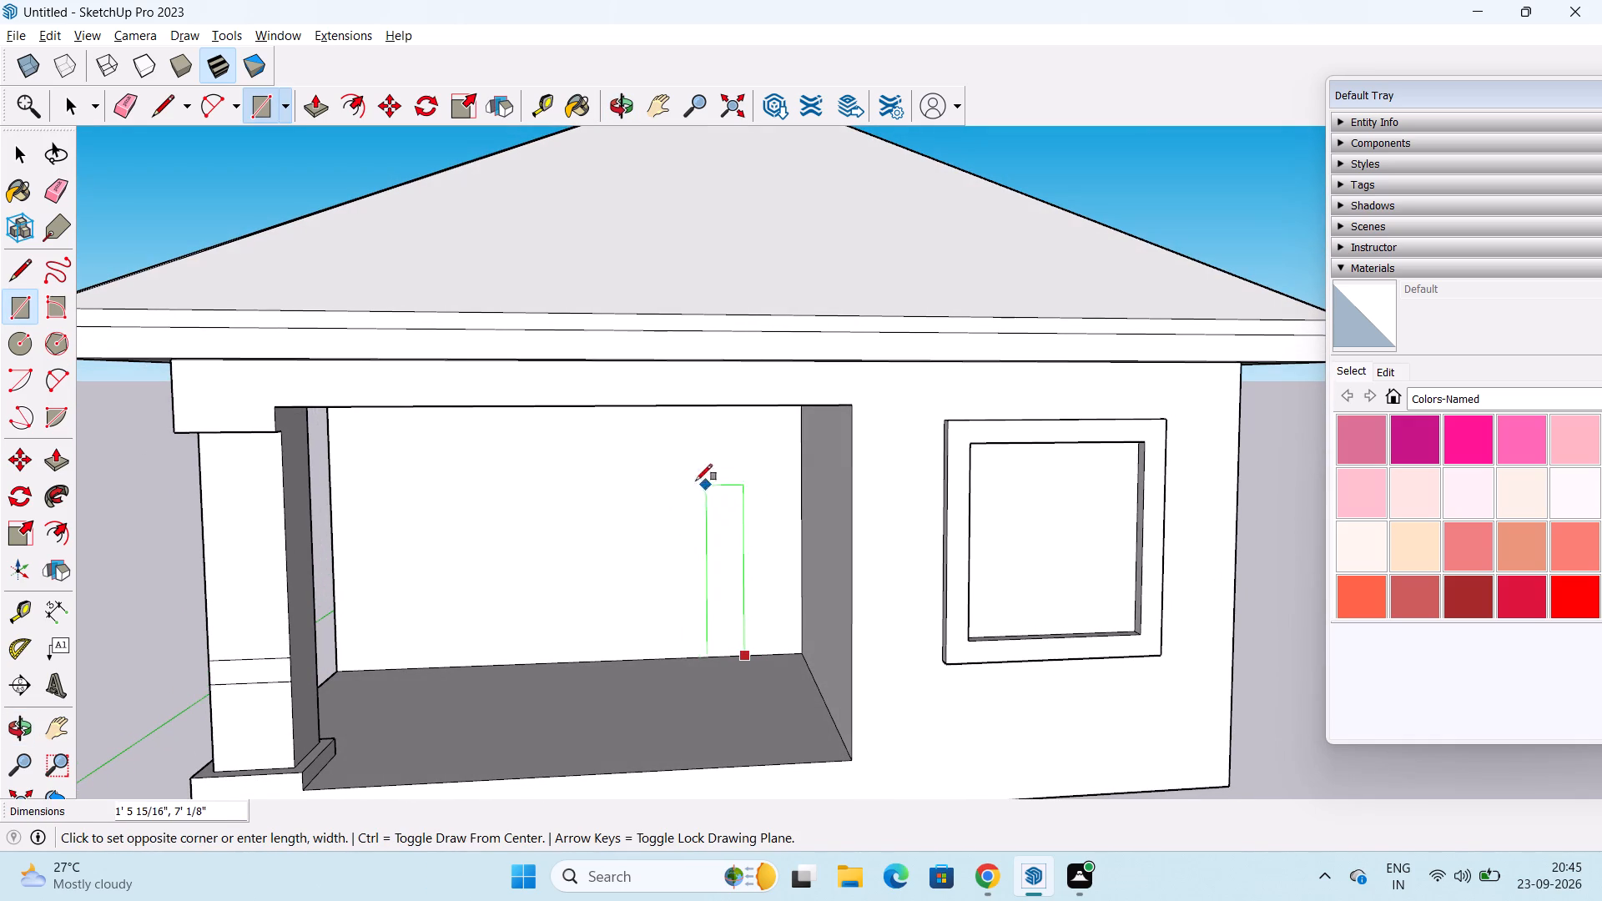
{"action": "middle_click_drag", "start_coordinate": [608, 431], "coordinate": [595, 337]}
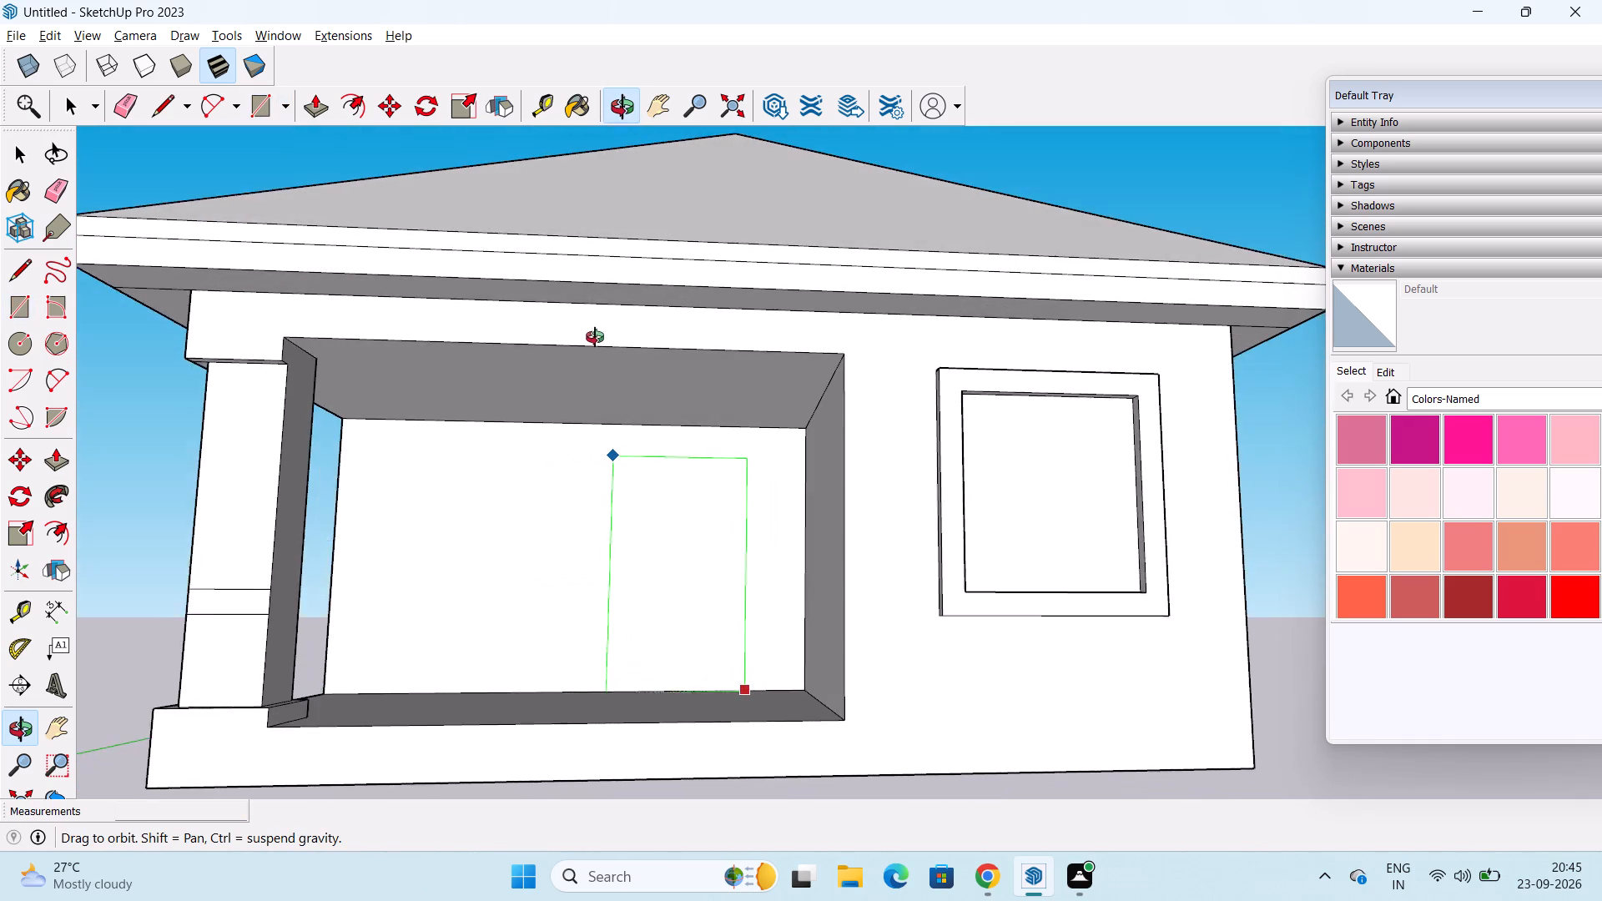
{"action": "middle_click_drag", "start_coordinate": [595, 337], "coordinate": [594, 357]}
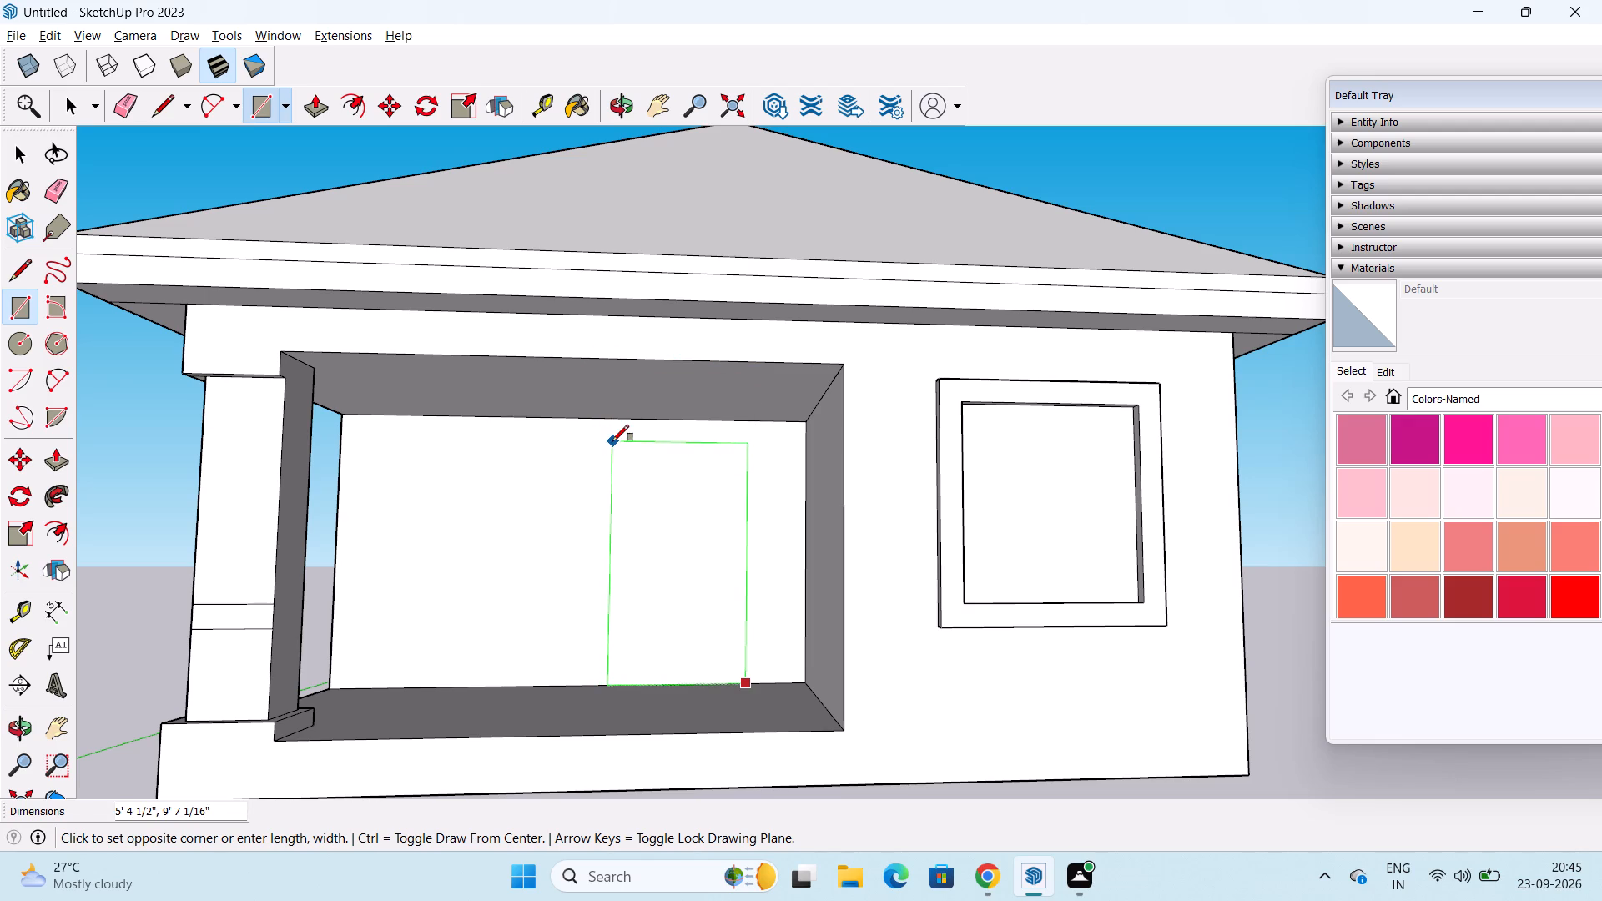
{"action": "type", "text": "4'"}
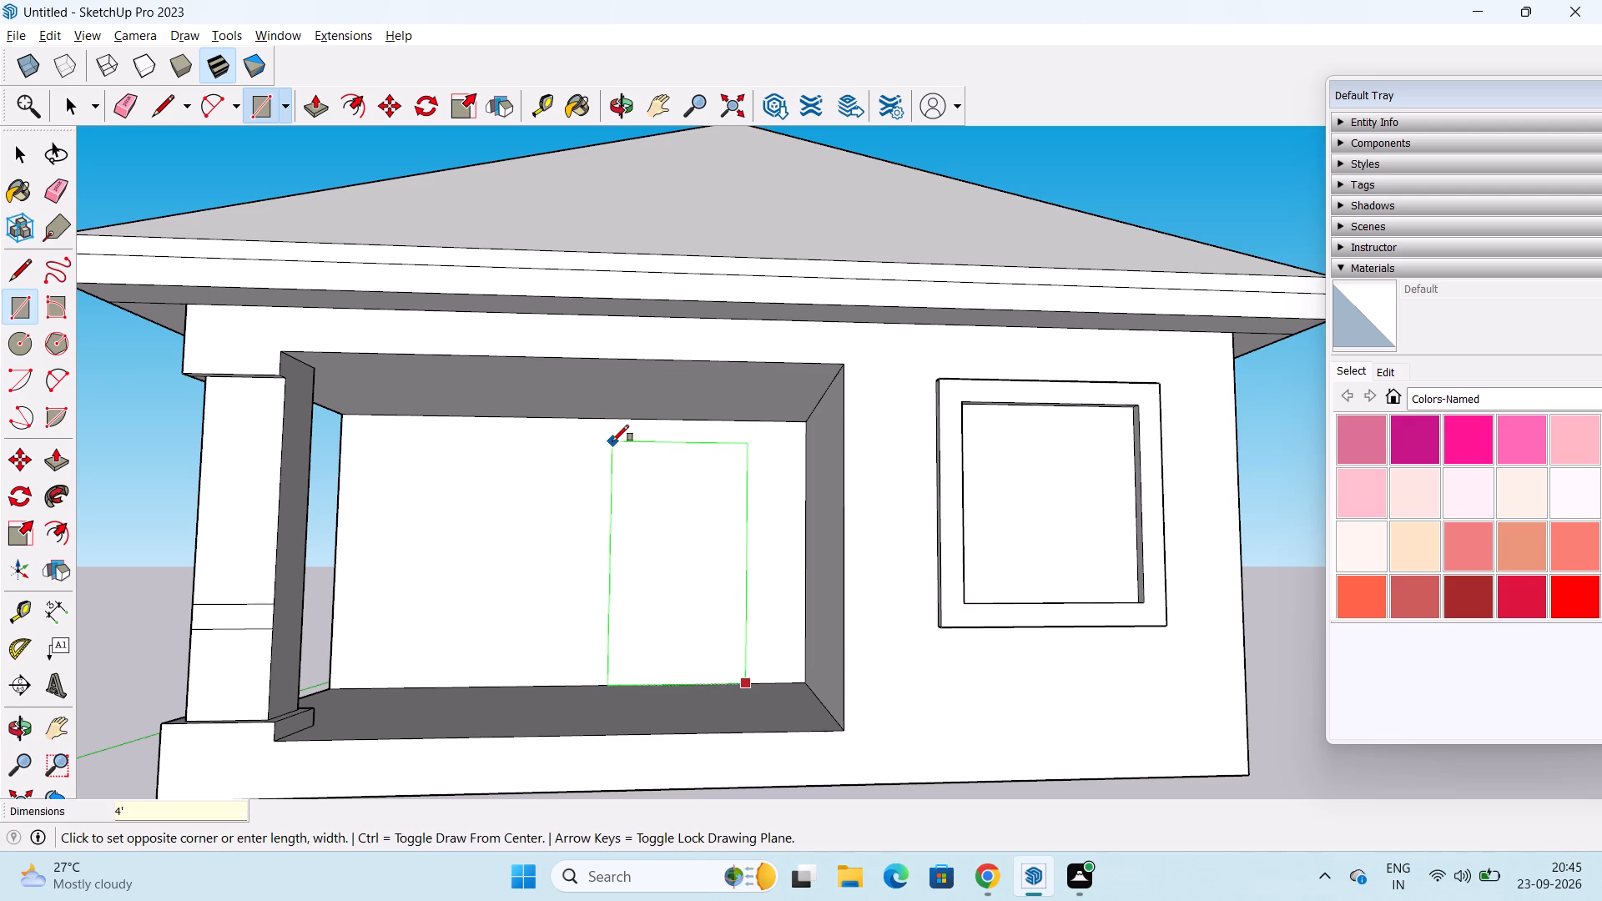
{"action": "key", "text": "period"}
{"action": "key", "text": "BackSpace"}
{"action": "key", "text": "comma"}
{"action": "type", "text": "9'"}
{"action": "key", "text": "Return"}
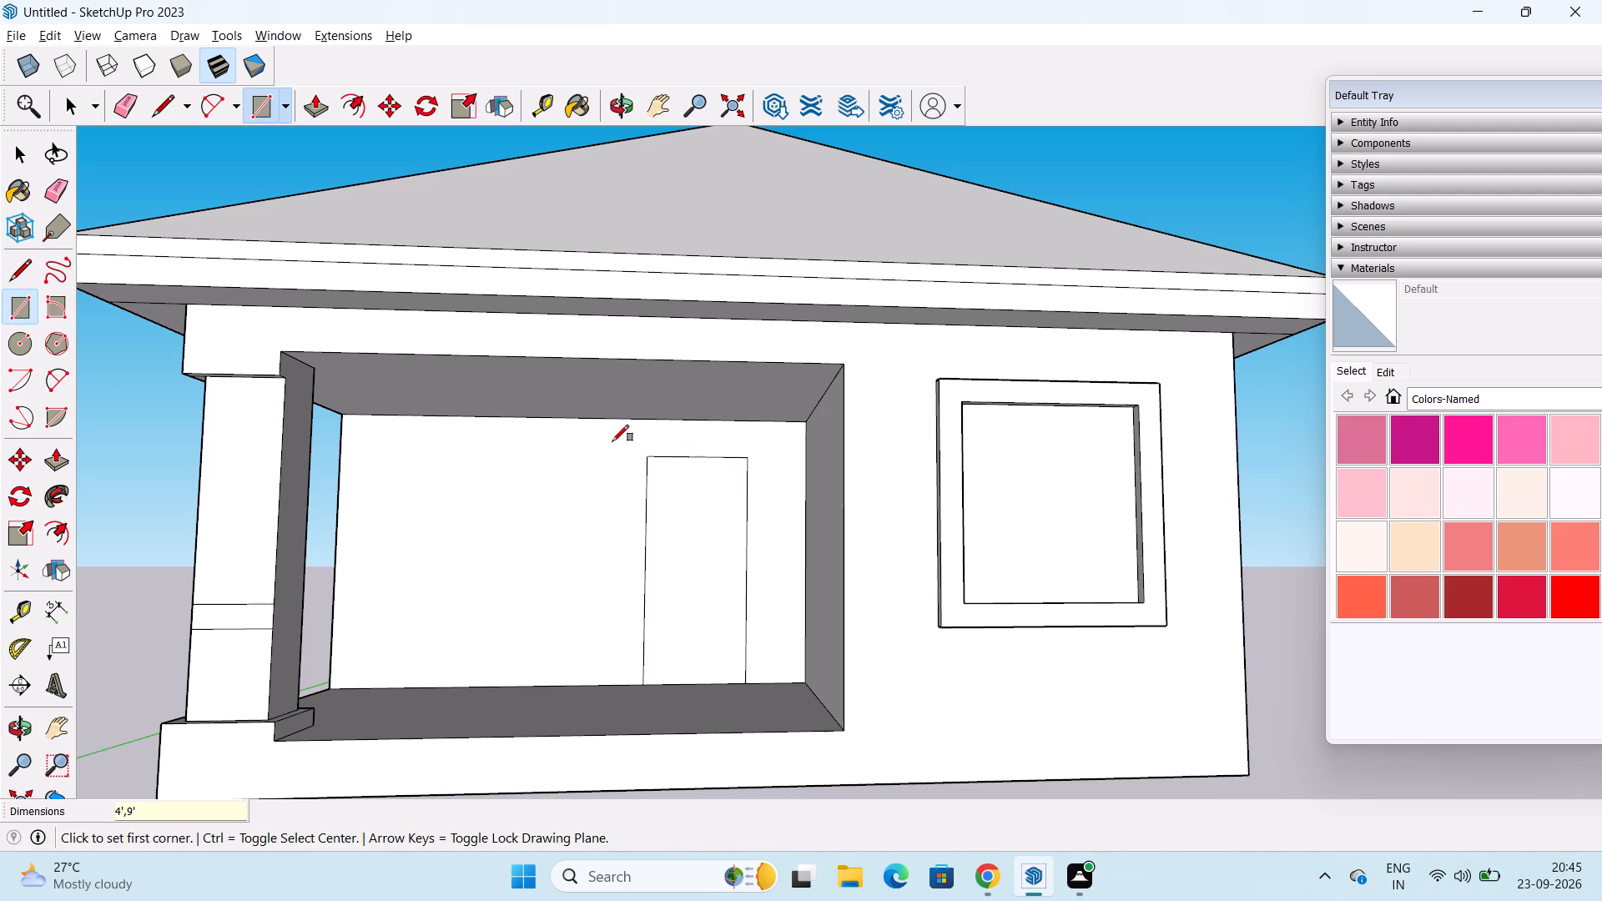
{"action": "middle_click_drag", "start_coordinate": [651, 490], "coordinate": [592, 497]}
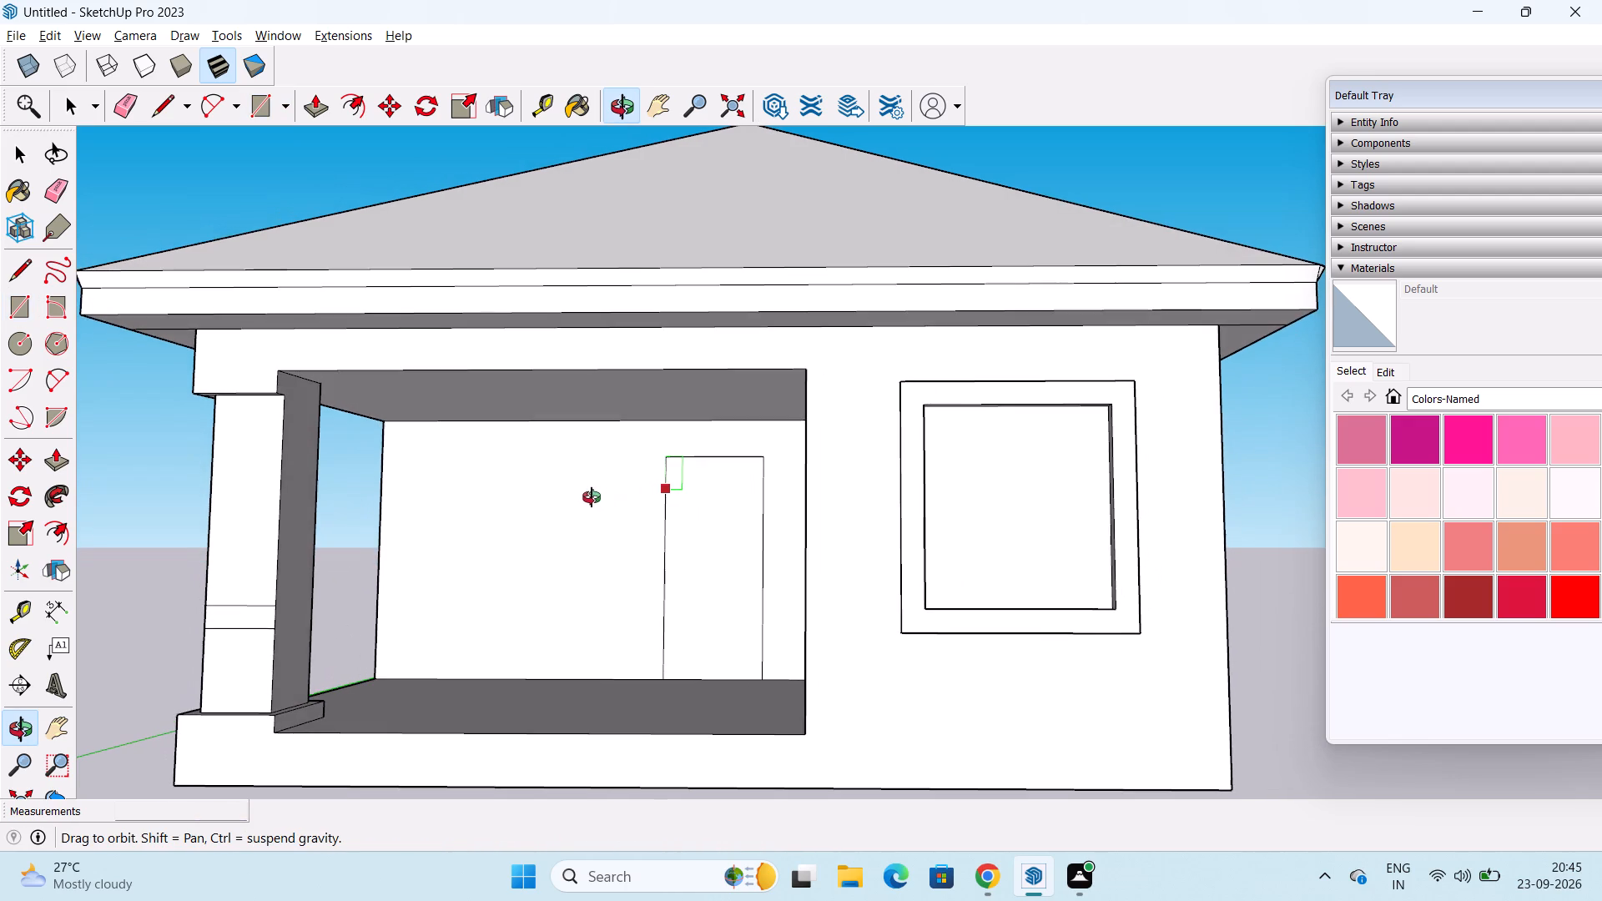
{"action": "middle_click_drag", "start_coordinate": [592, 497], "coordinate": [596, 497]}
{"action": "key", "text": "space"}
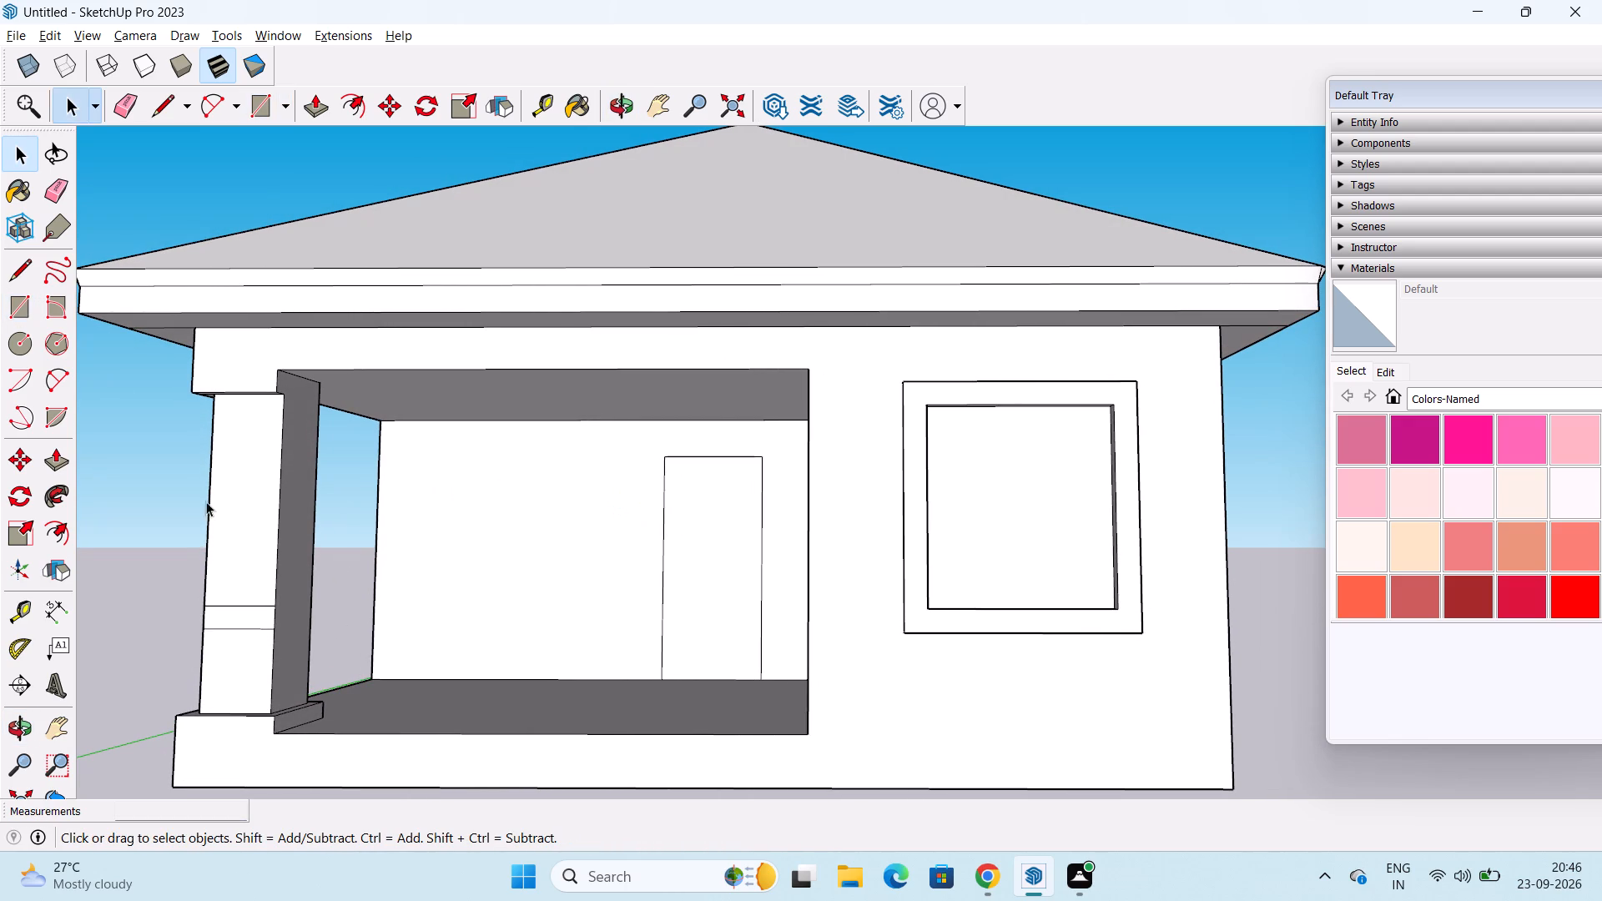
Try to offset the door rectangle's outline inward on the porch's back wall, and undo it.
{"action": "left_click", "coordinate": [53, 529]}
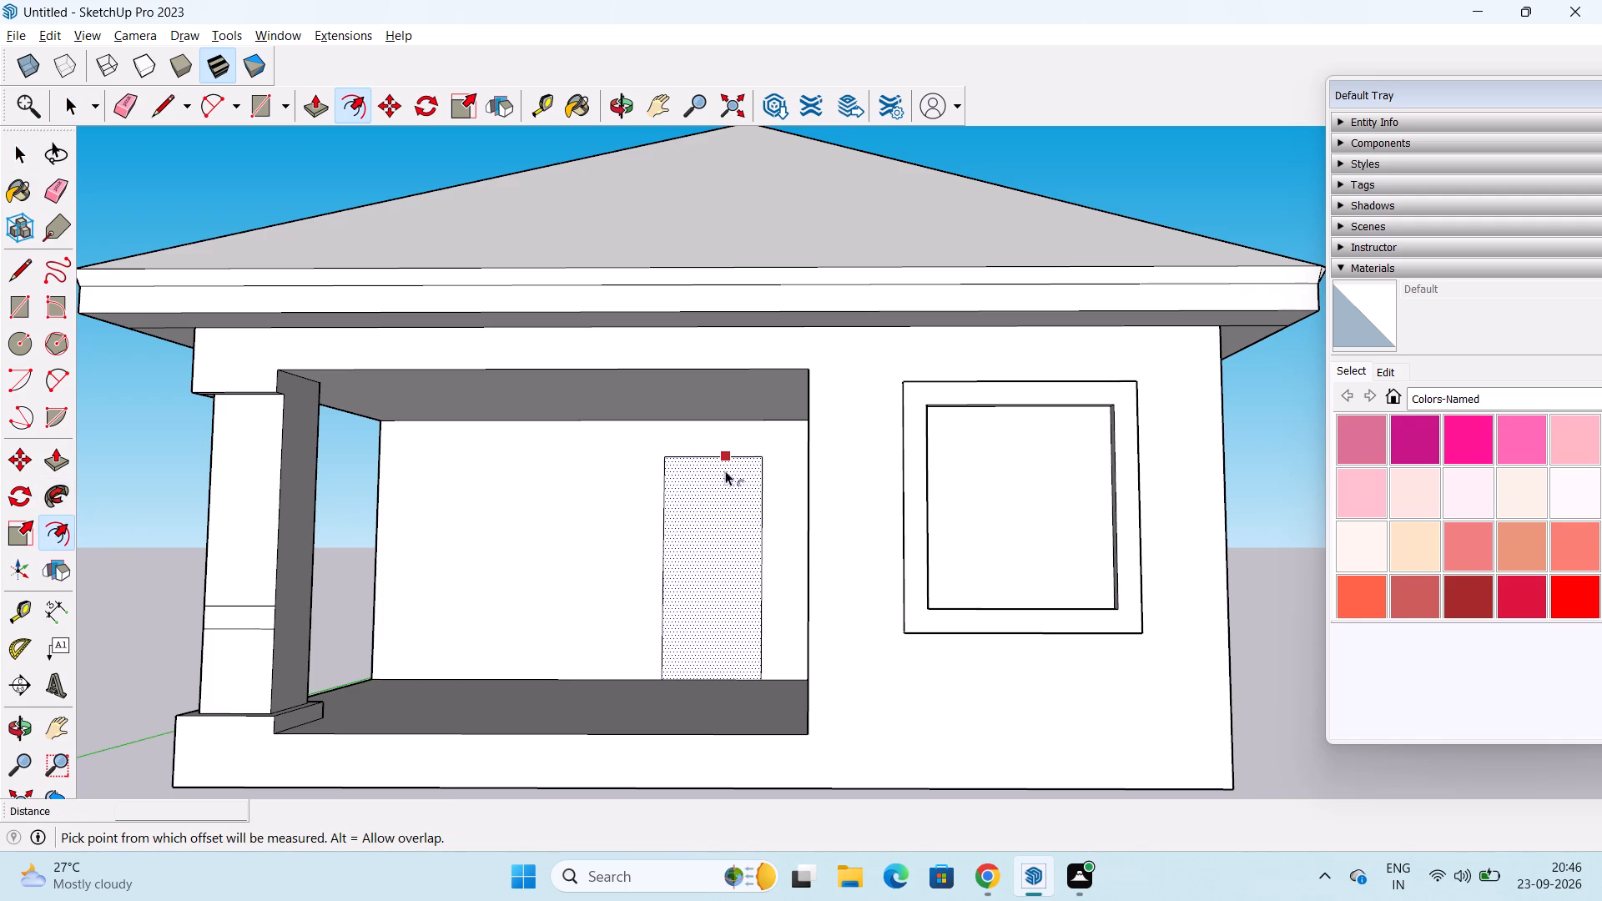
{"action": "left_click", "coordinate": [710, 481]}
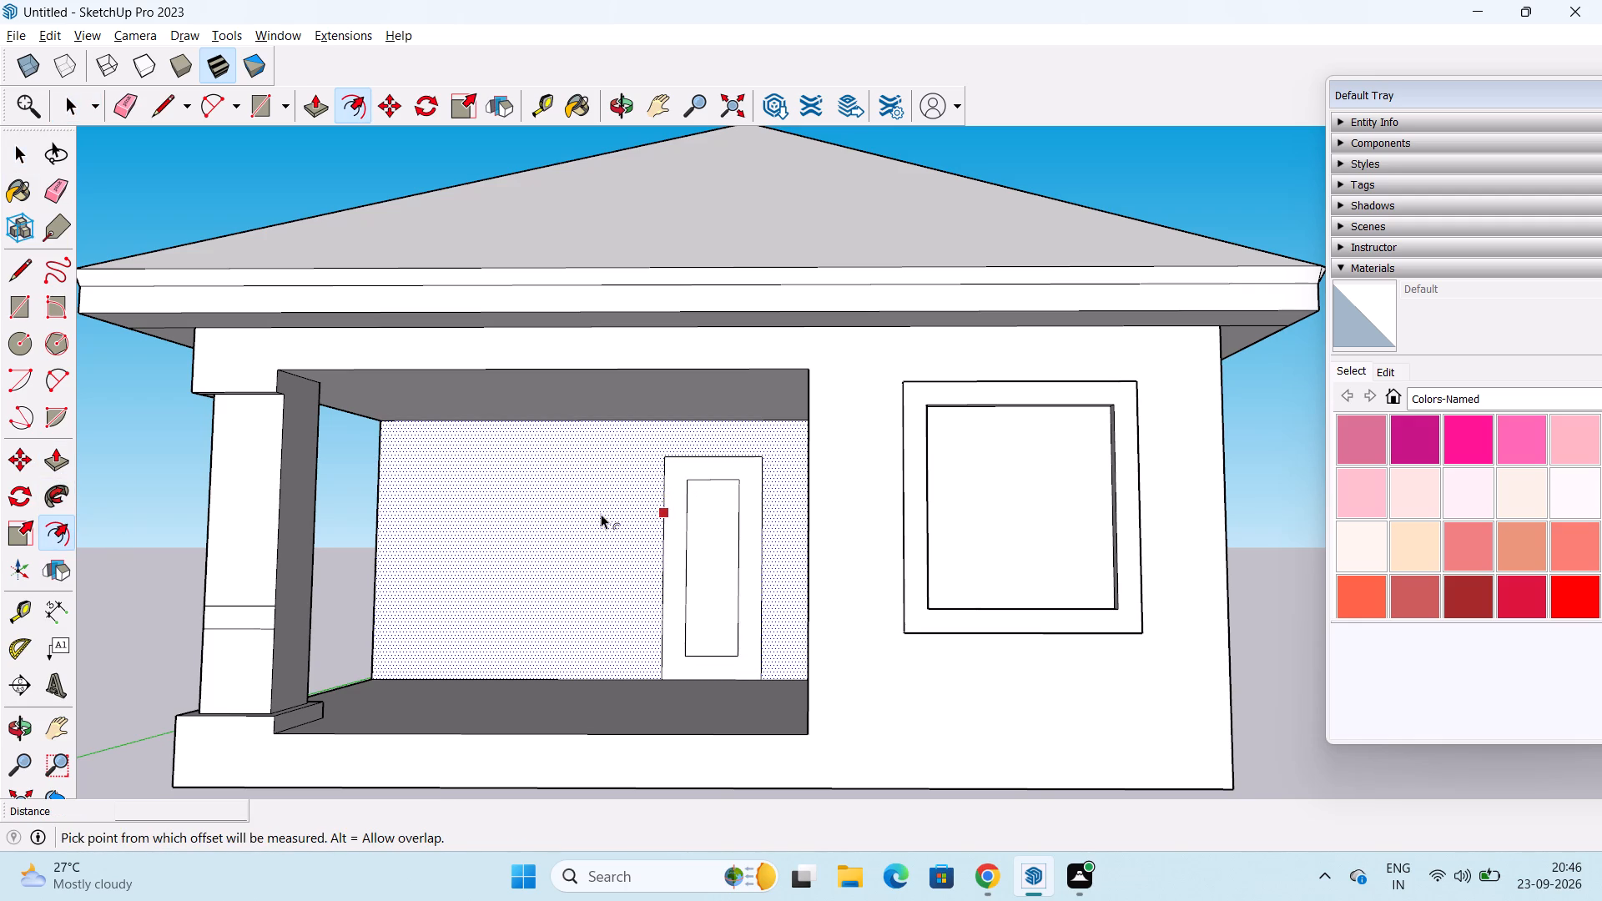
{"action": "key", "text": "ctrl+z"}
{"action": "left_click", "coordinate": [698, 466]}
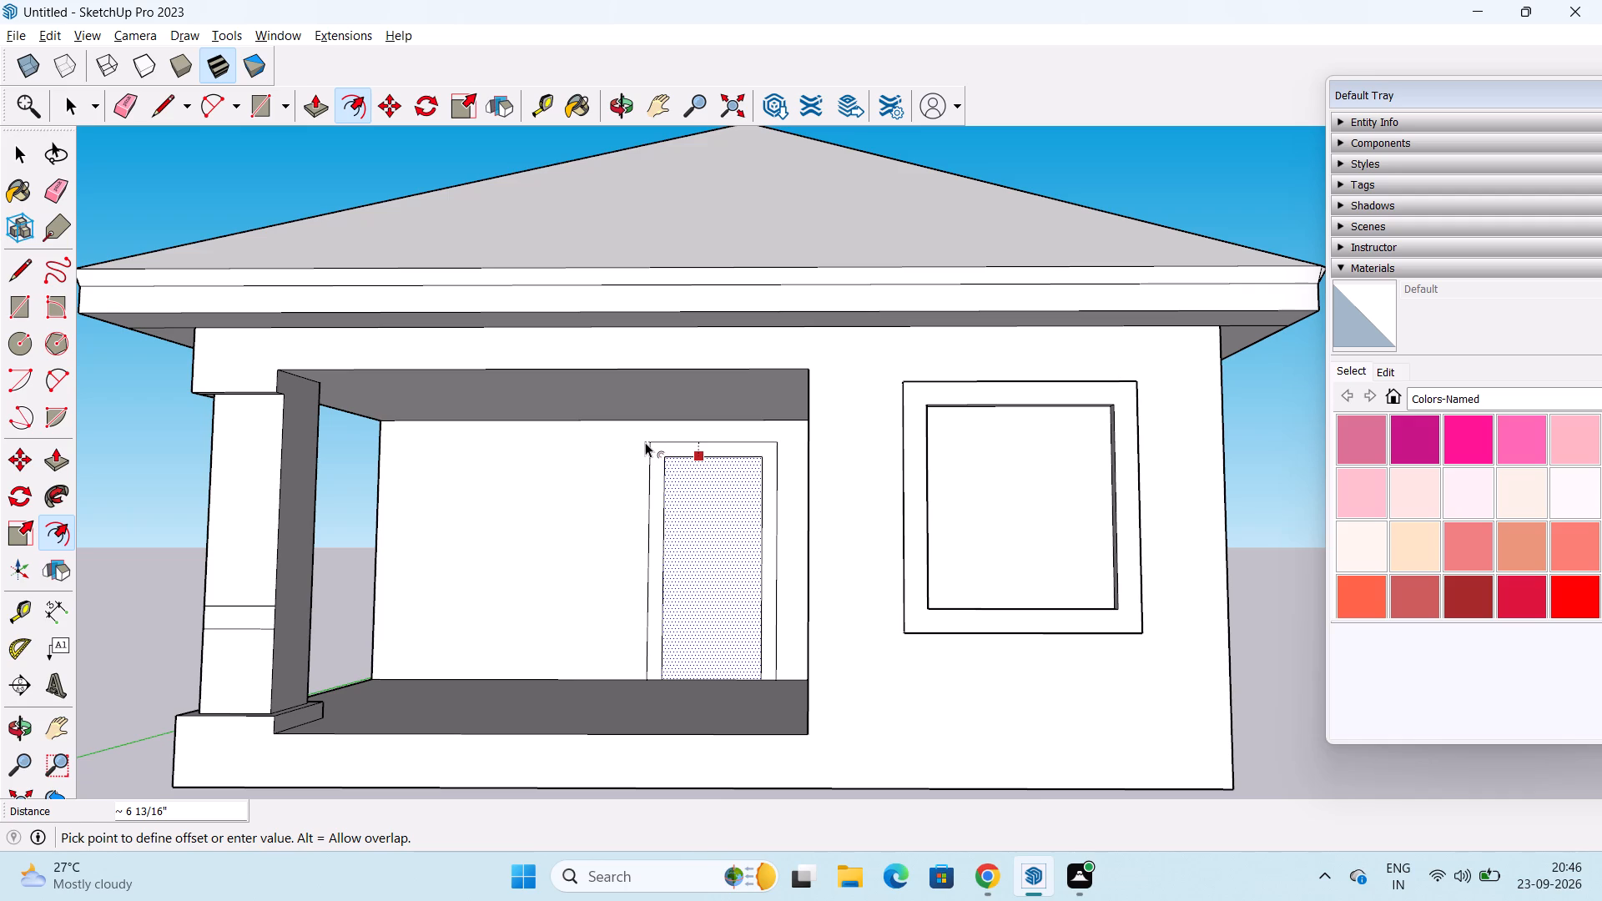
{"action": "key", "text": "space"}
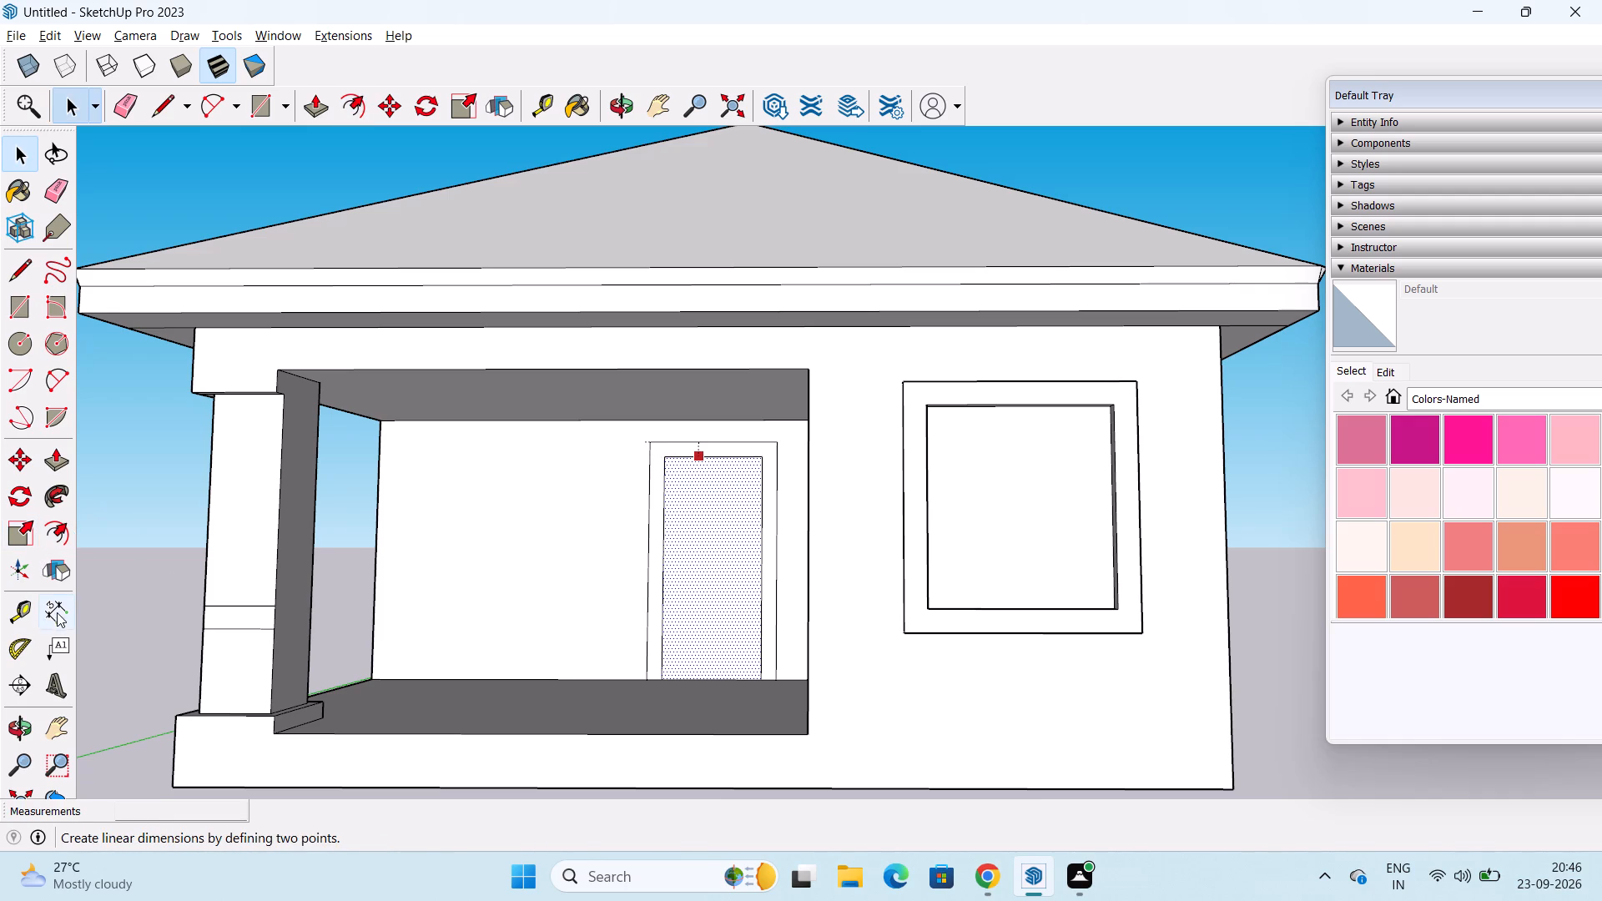
Measure the width of the front window's frame border with the Dimension tool.
{"action": "left_click_drag", "start_coordinate": [57, 612], "coordinate": [68, 607]}
{"action": "scroll", "coordinate": [936, 400], "scroll_direction": "up", "scroll_amount": 2}
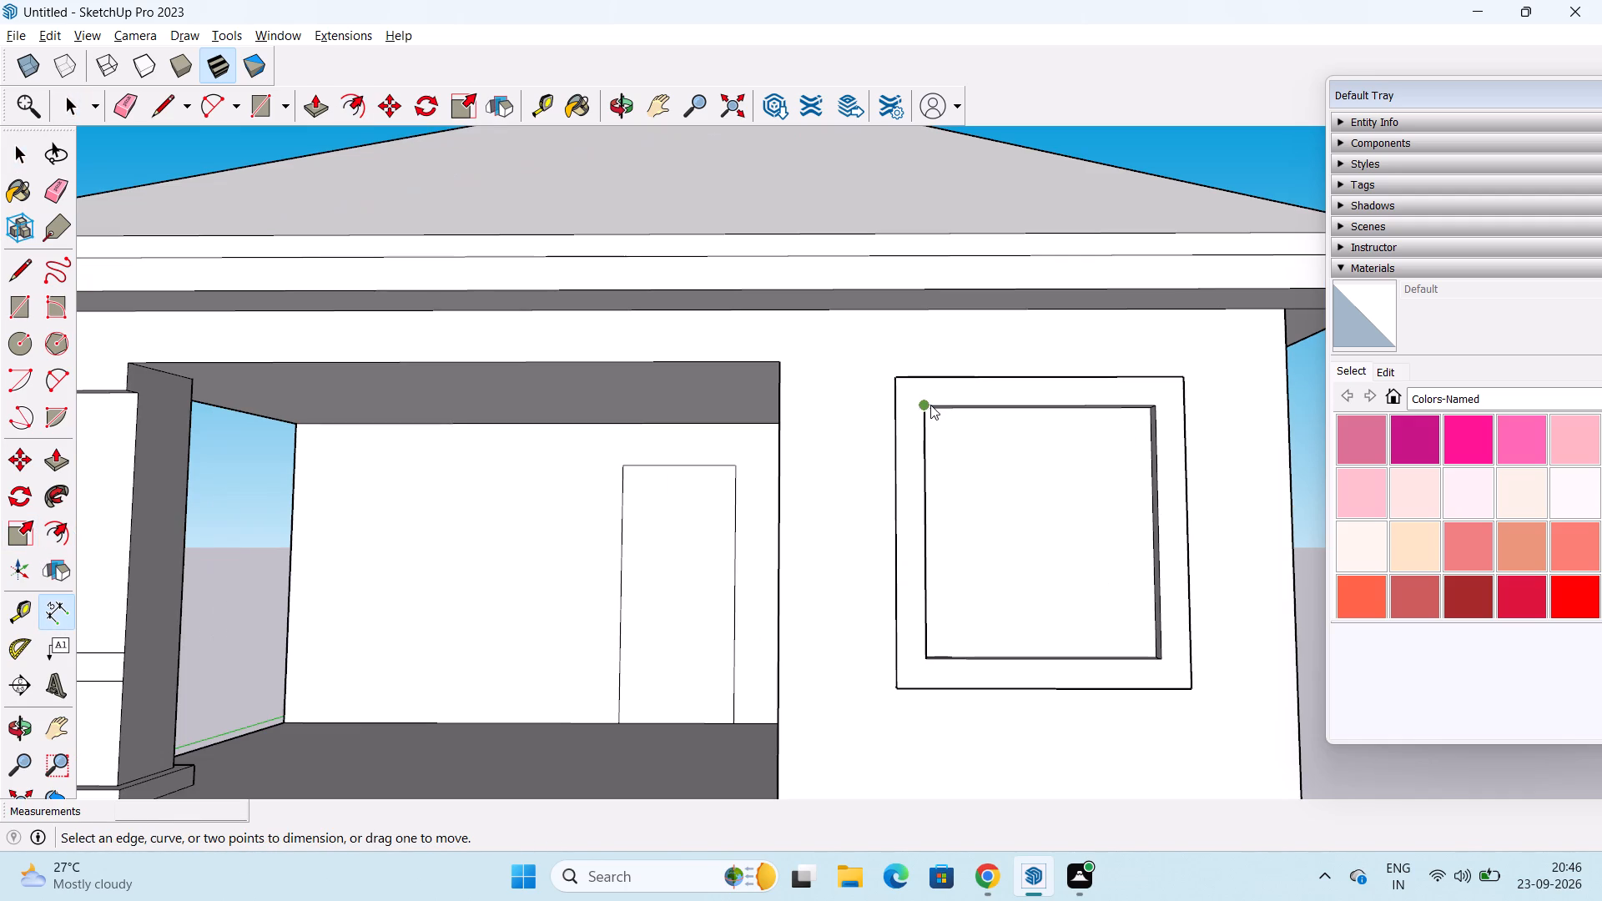
{"action": "left_click", "coordinate": [926, 405]}
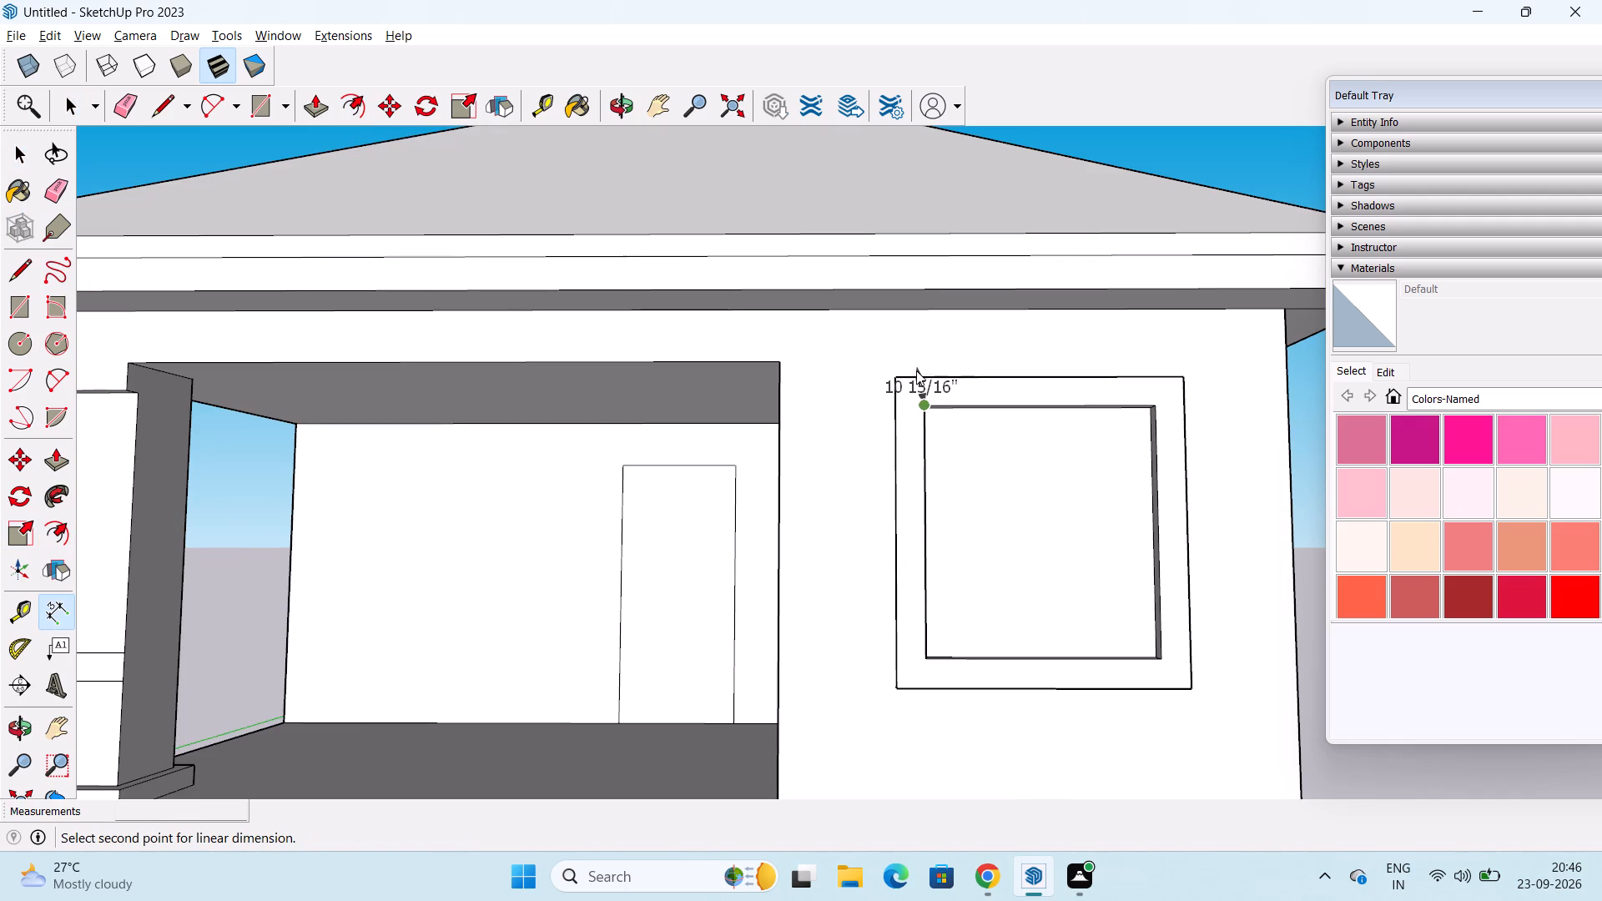
{"action": "scroll", "coordinate": [922, 375], "scroll_direction": "up", "scroll_amount": 3}
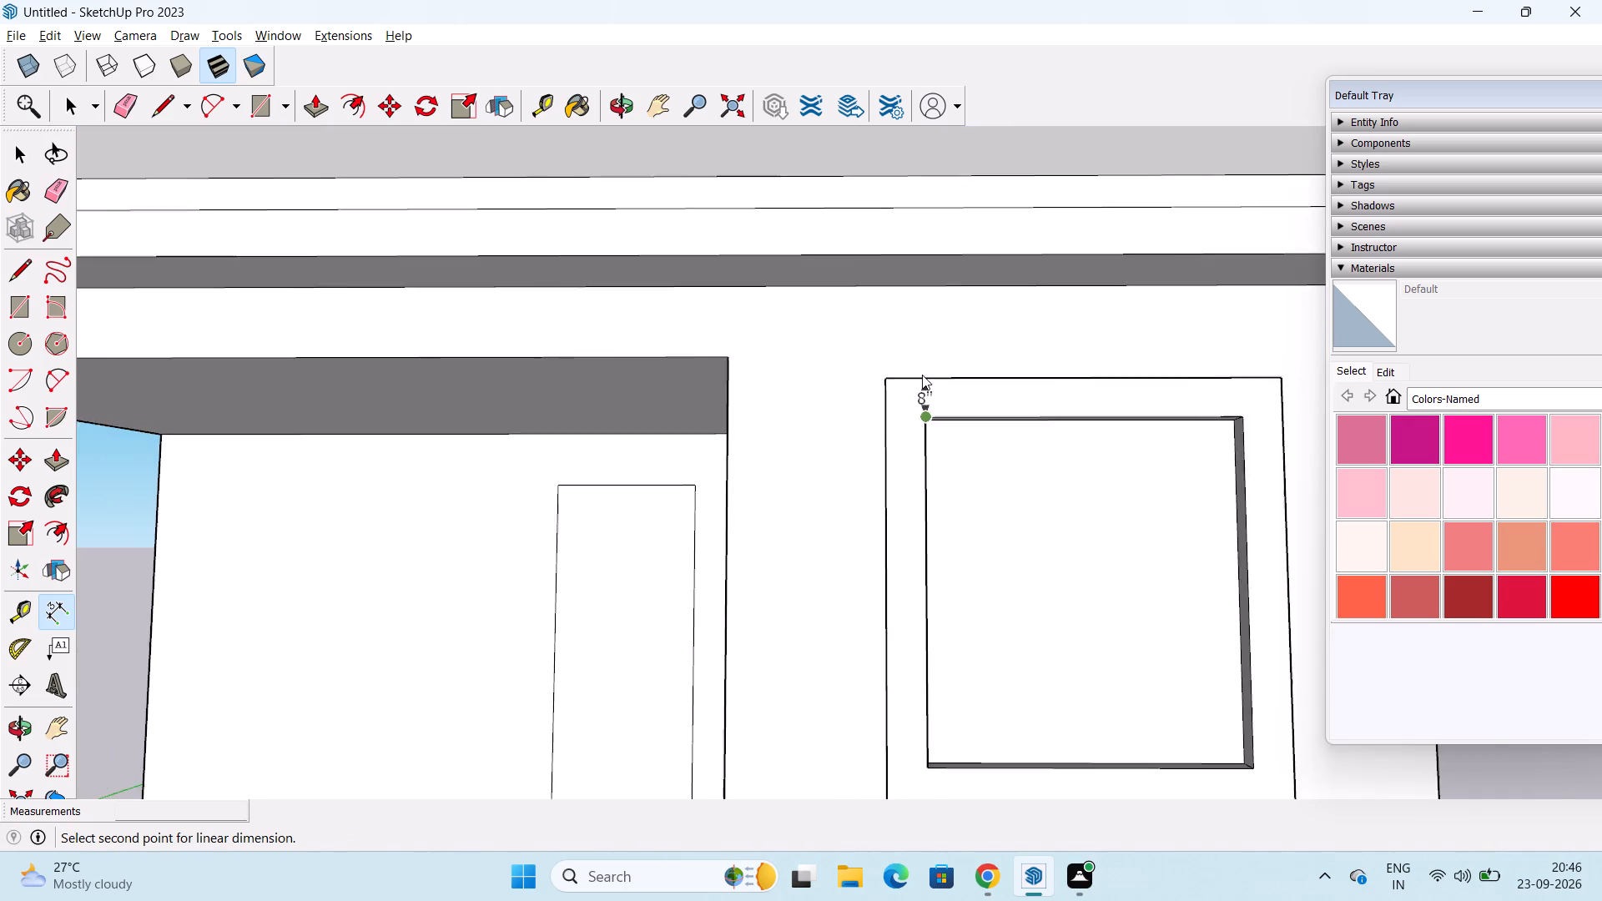
{"action": "scroll", "coordinate": [922, 375], "scroll_direction": "up", "scroll_amount": 2}
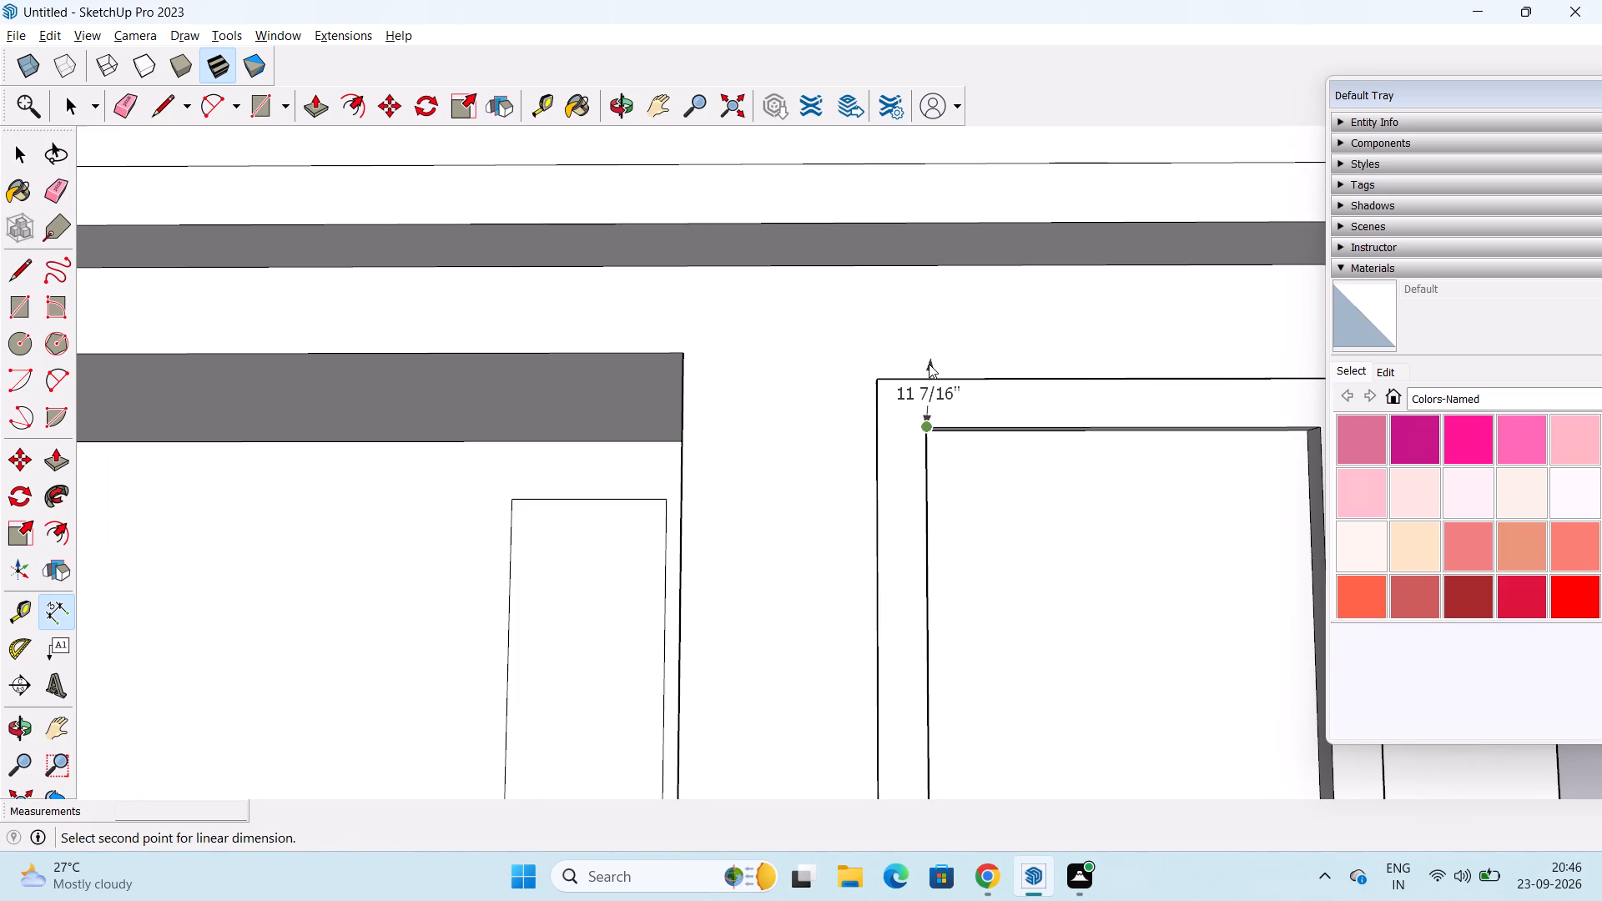
{"action": "key", "text": "Escape"}
Offset the door rectangle's side and top edges 8" outward to form a door frame border.
{"action": "scroll", "coordinate": [924, 397], "scroll_direction": "down", "scroll_amount": 6}
{"action": "middle_click_drag", "start_coordinate": [923, 435], "coordinate": [964, 486]}
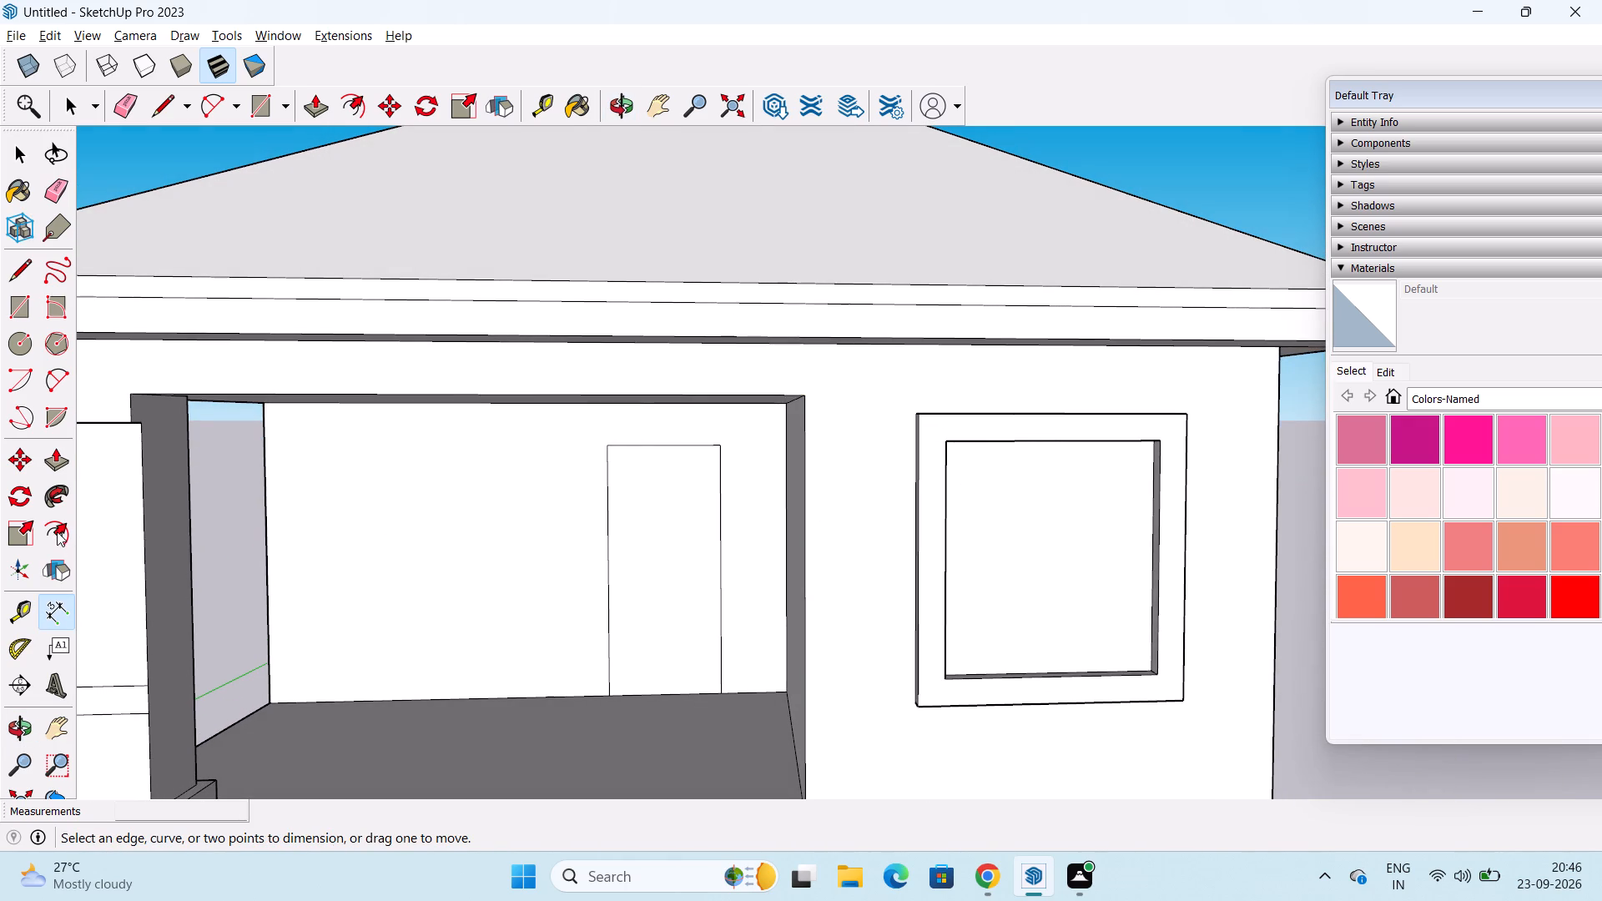
{"action": "left_click", "coordinate": [70, 529]}
{"action": "left_click", "coordinate": [621, 557]}
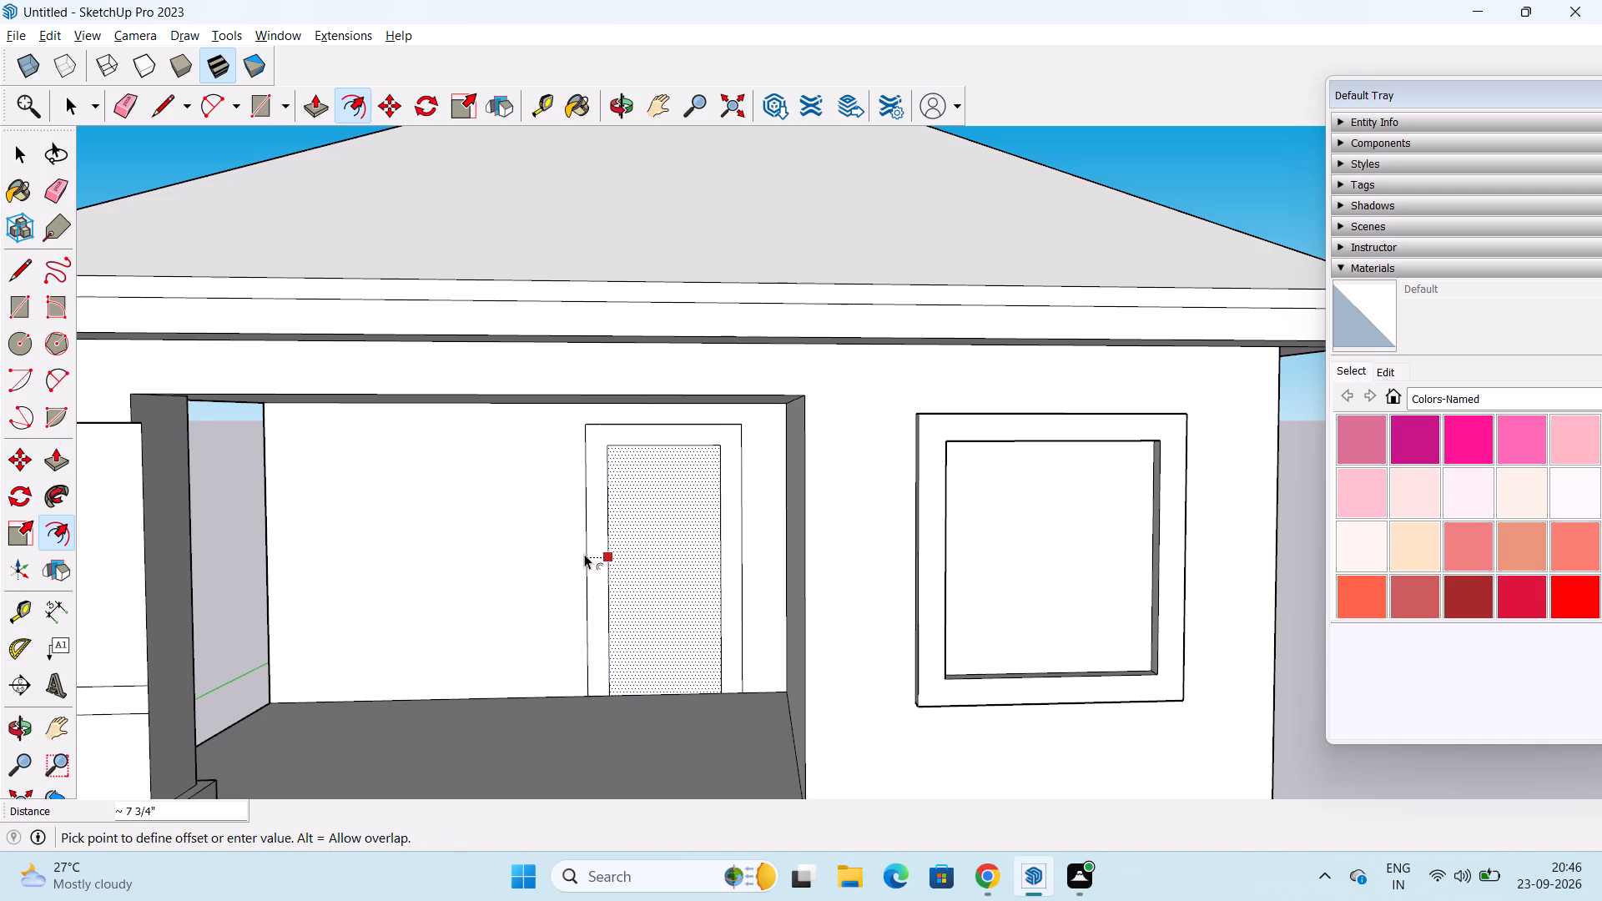
{"action": "type", "text": "8\""}
{"action": "key", "text": "Return"}
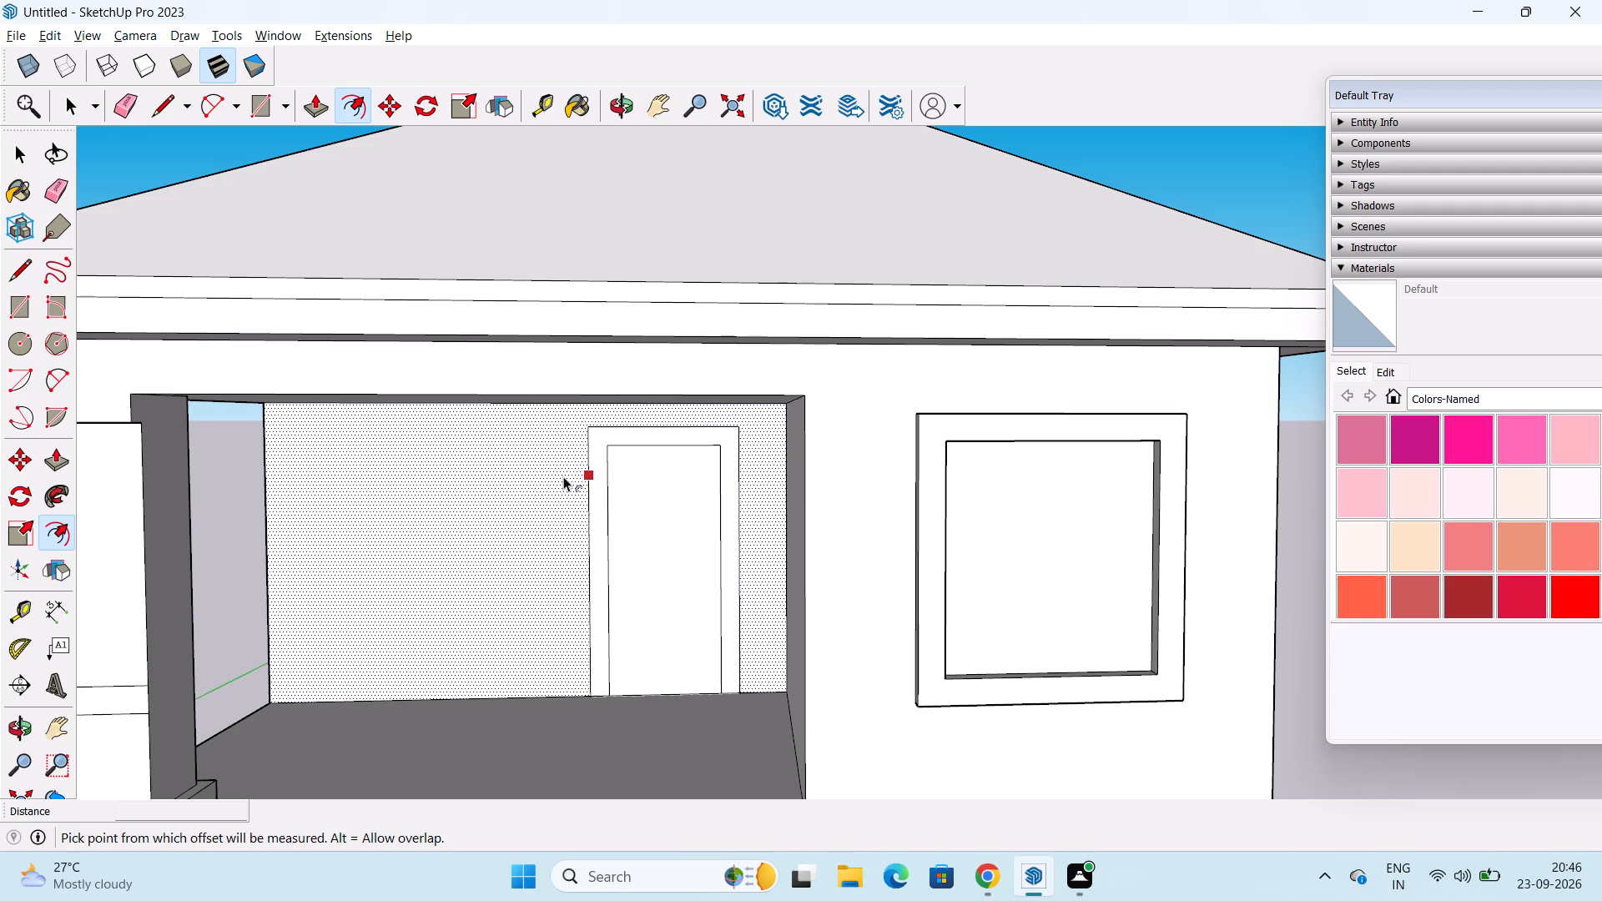
{"action": "key", "text": "space"}
{"action": "left_click", "coordinate": [201, 643]}
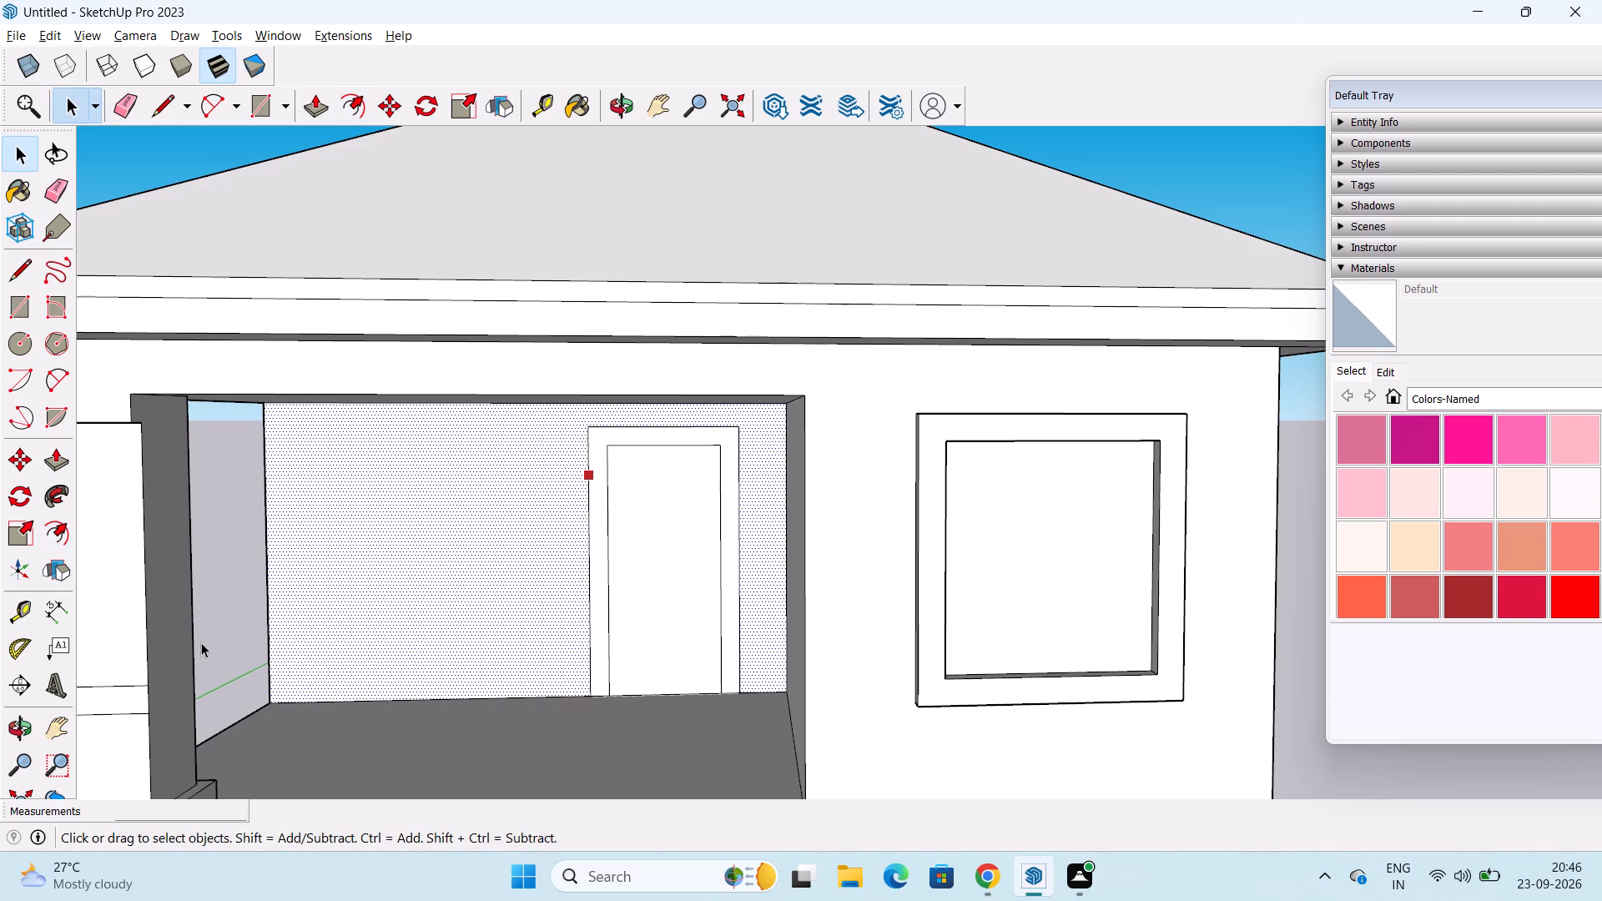
Extrude the door's frame border 5" outward from the porch's back wall with Push/Pull.
{"action": "key", "text": "p"}
{"action": "left_click", "coordinate": [605, 570]}
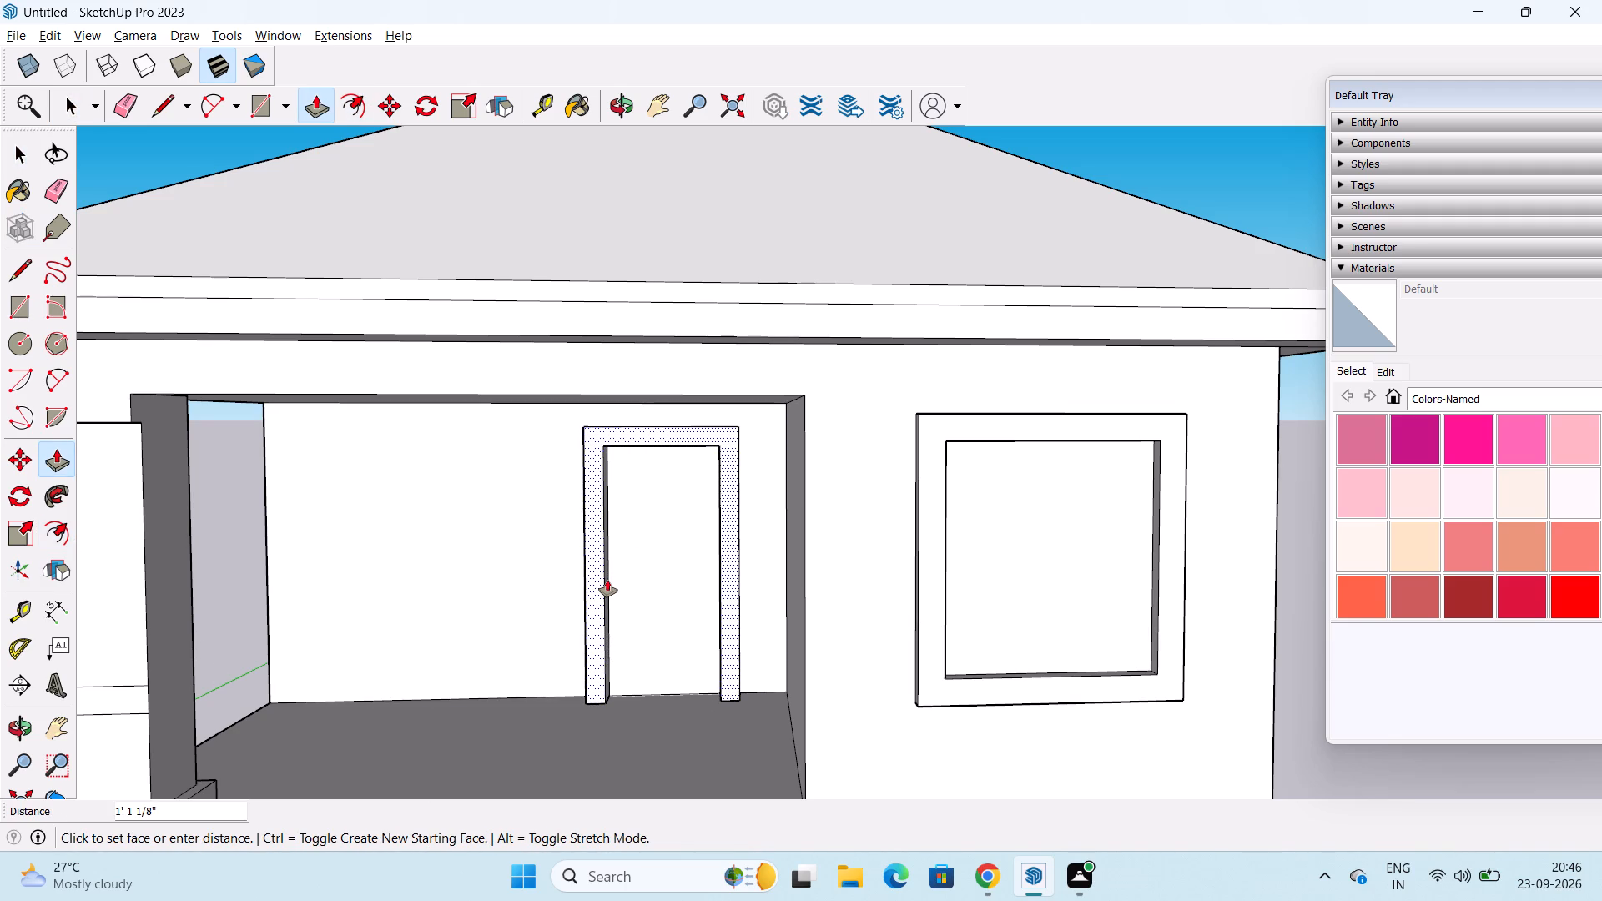
{"action": "type", "text": "5\""}
{"action": "key", "text": "Return"}
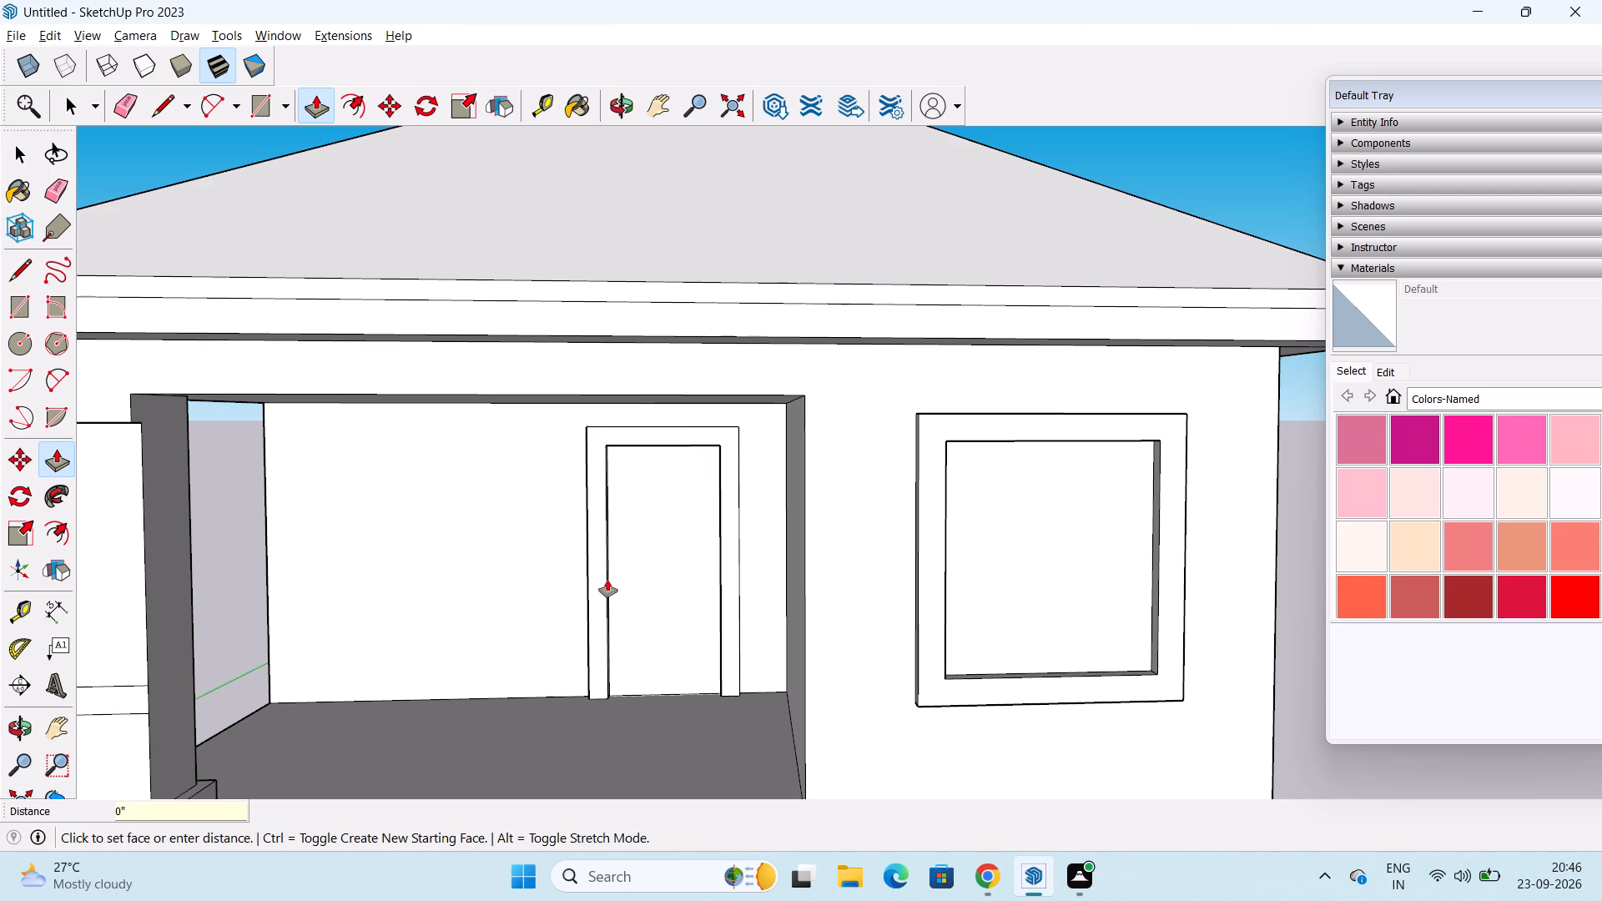
{"action": "middle_click_drag", "start_coordinate": [611, 580], "coordinate": [667, 638]}
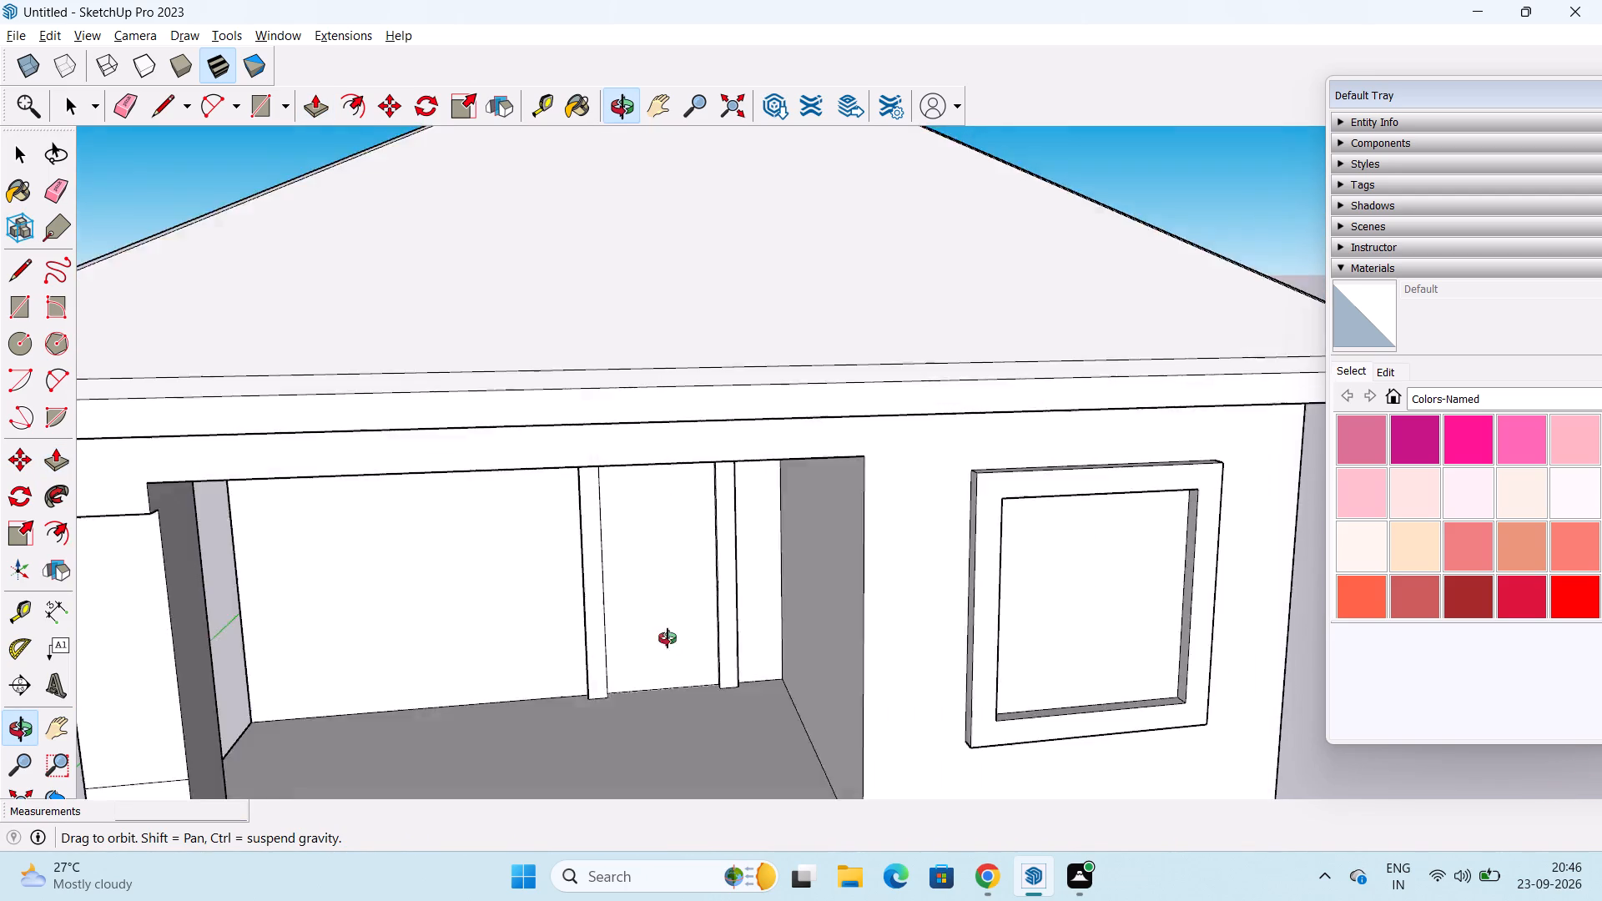
{"action": "middle_click_drag", "start_coordinate": [667, 638], "coordinate": [520, 627]}
{"action": "middle_click_drag", "start_coordinate": [518, 611], "coordinate": [597, 566]}
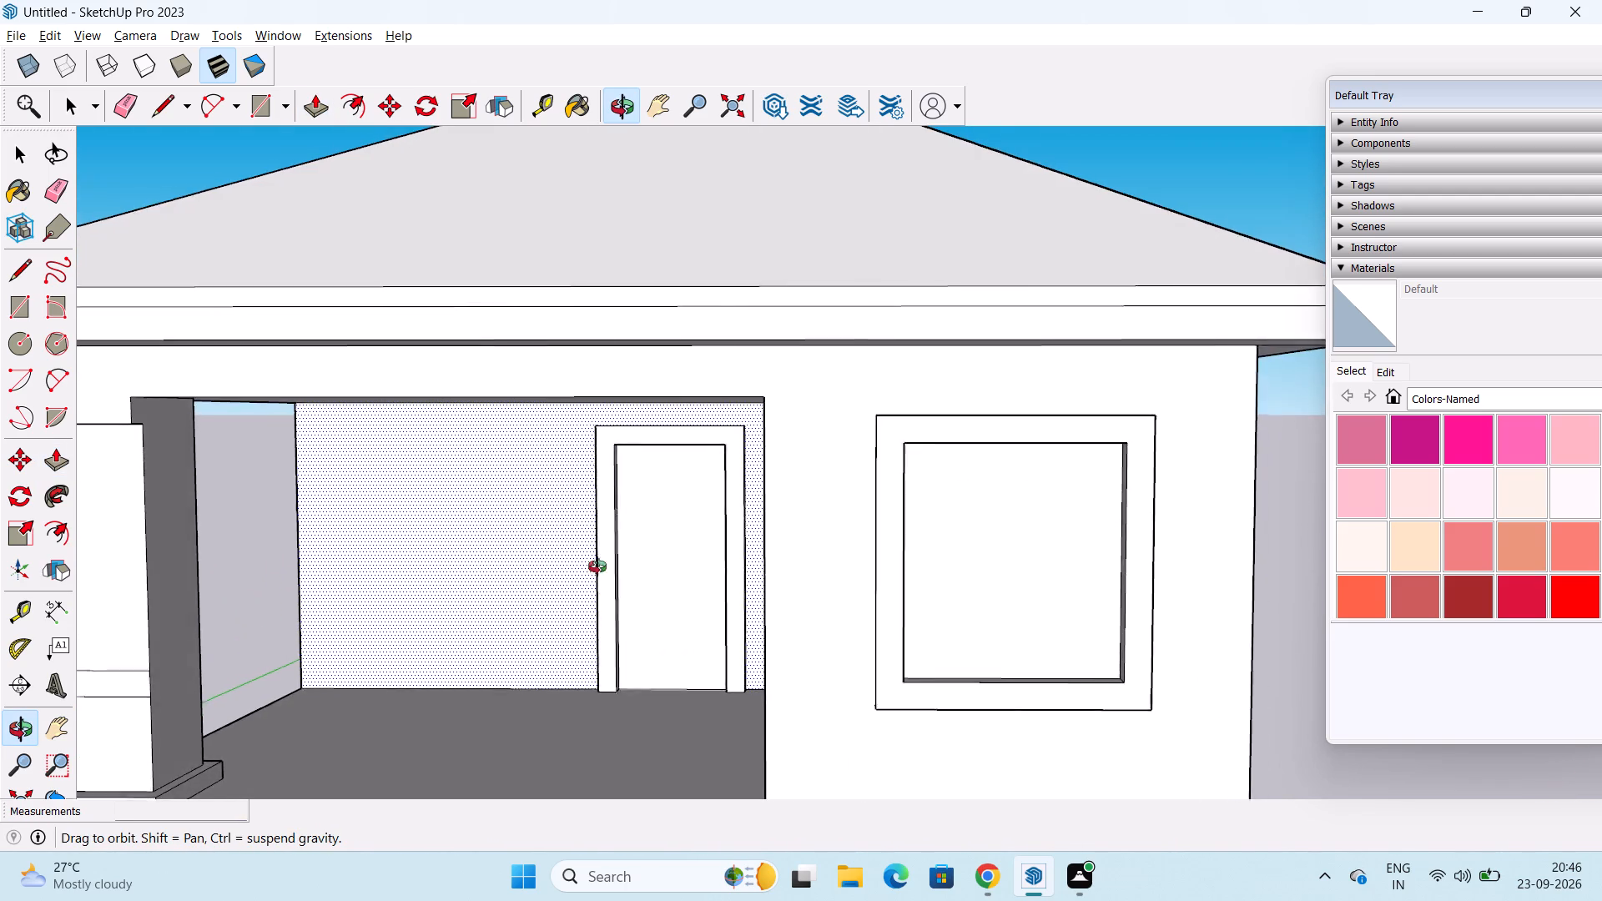
{"action": "middle_click_drag", "start_coordinate": [597, 566], "coordinate": [642, 551]}
{"action": "key", "text": "space"}
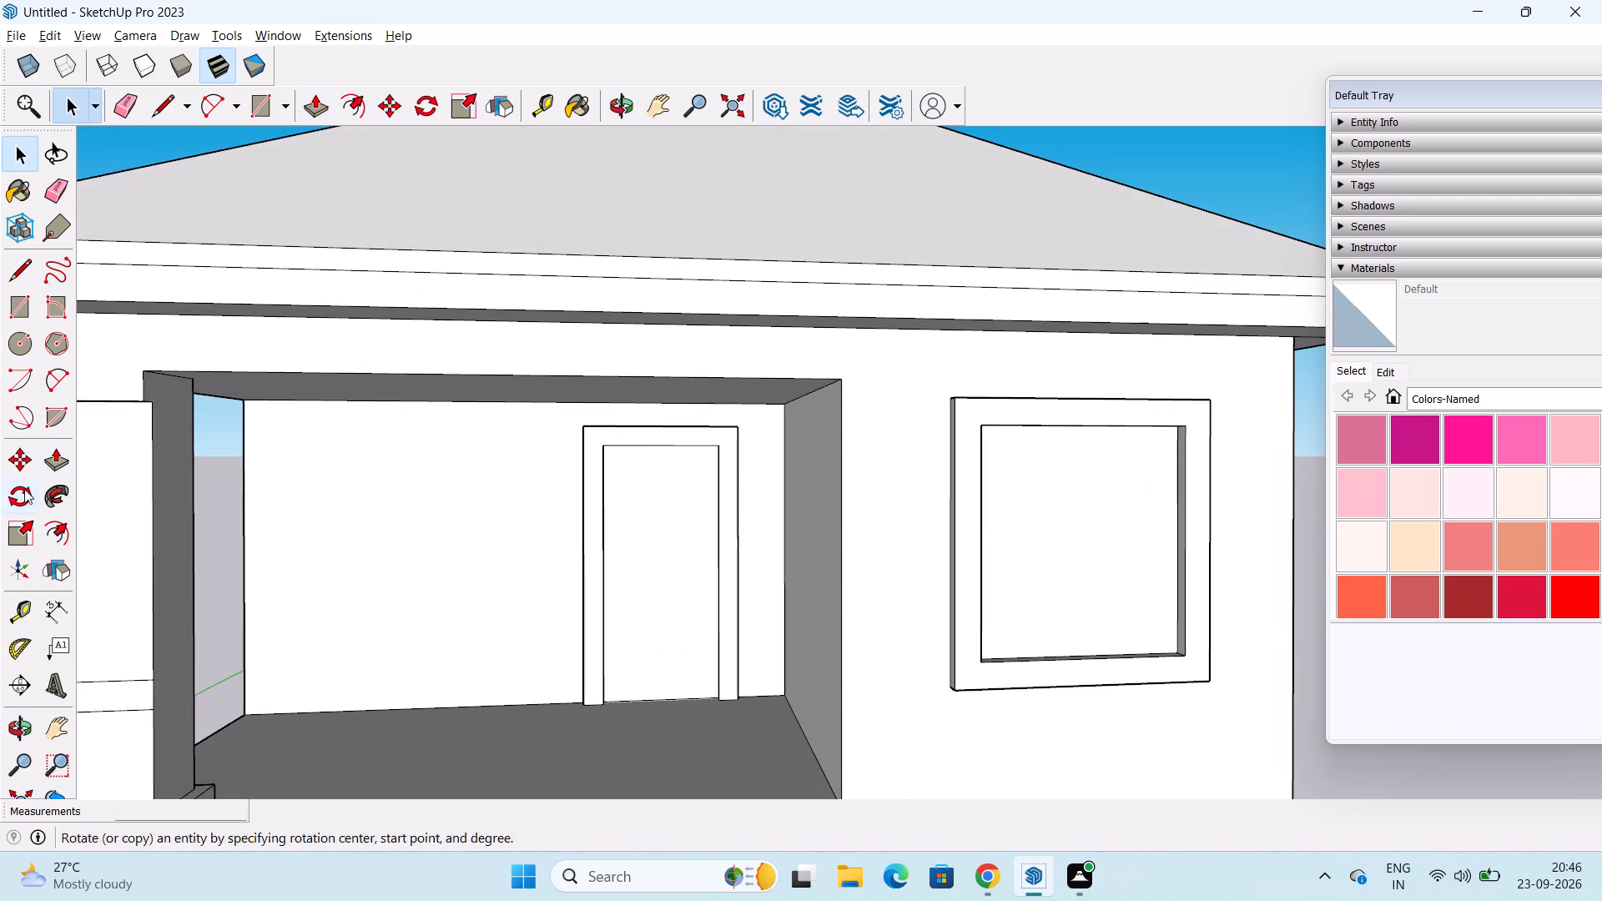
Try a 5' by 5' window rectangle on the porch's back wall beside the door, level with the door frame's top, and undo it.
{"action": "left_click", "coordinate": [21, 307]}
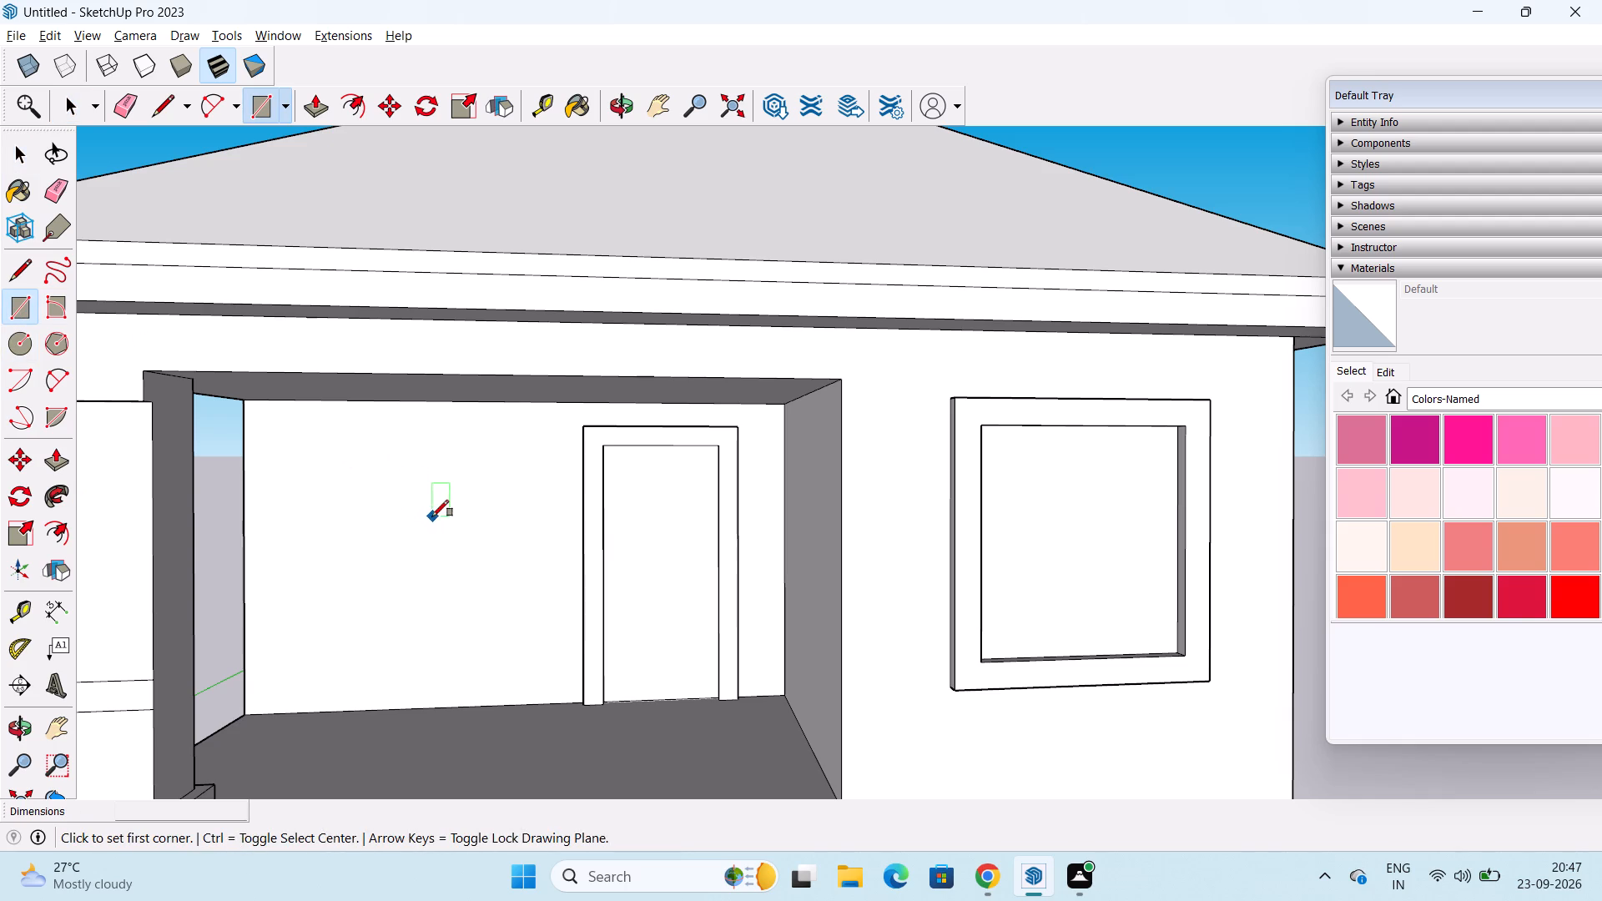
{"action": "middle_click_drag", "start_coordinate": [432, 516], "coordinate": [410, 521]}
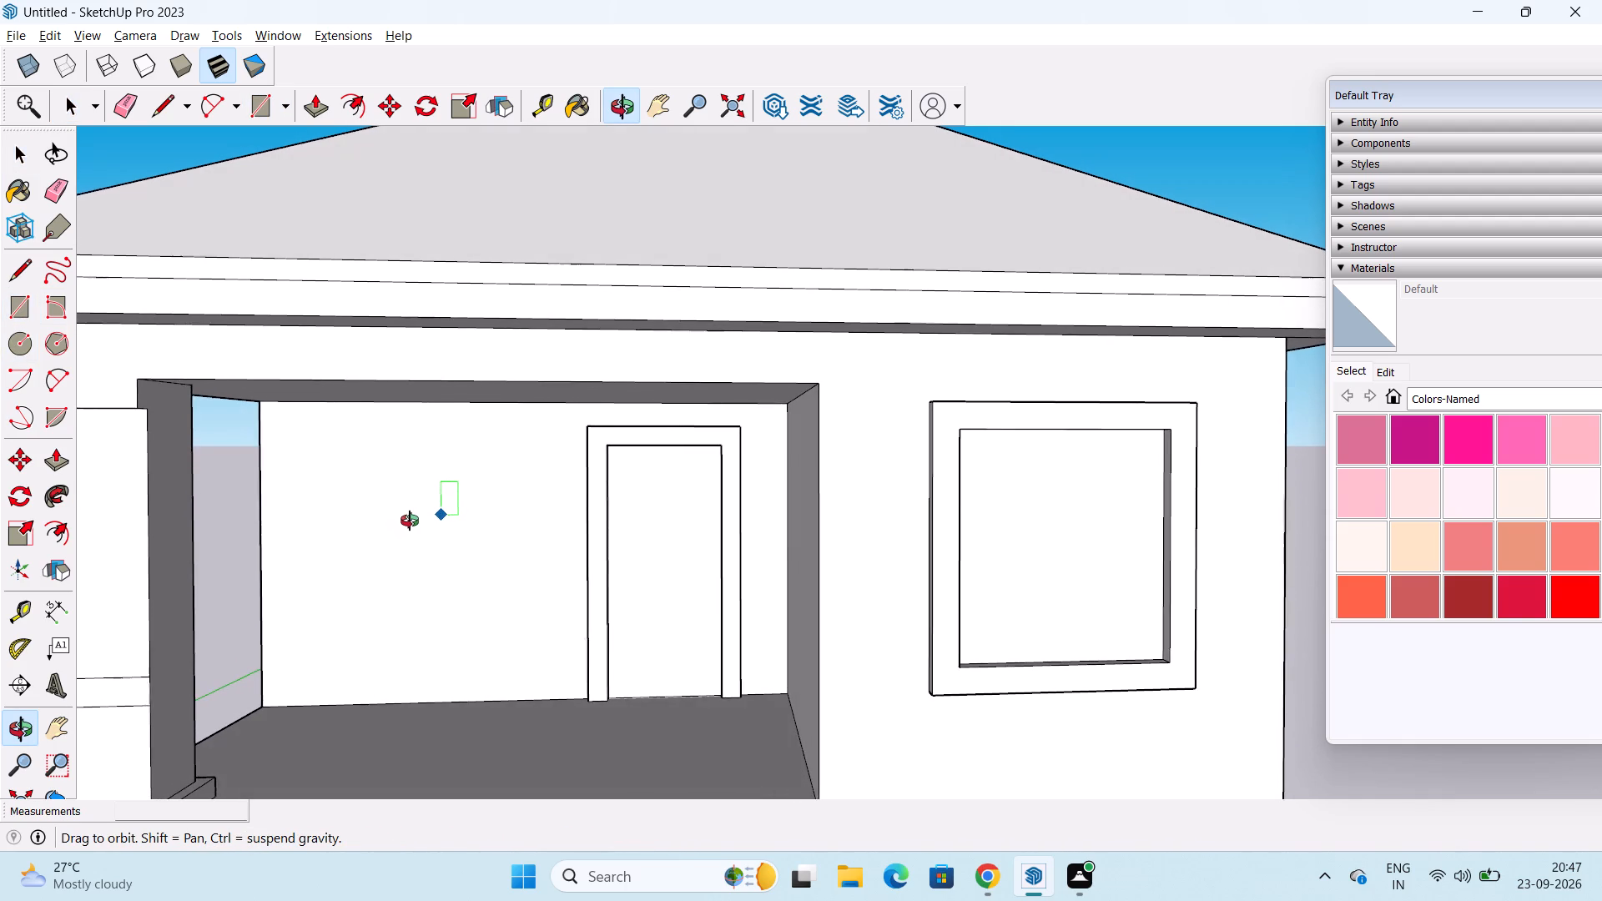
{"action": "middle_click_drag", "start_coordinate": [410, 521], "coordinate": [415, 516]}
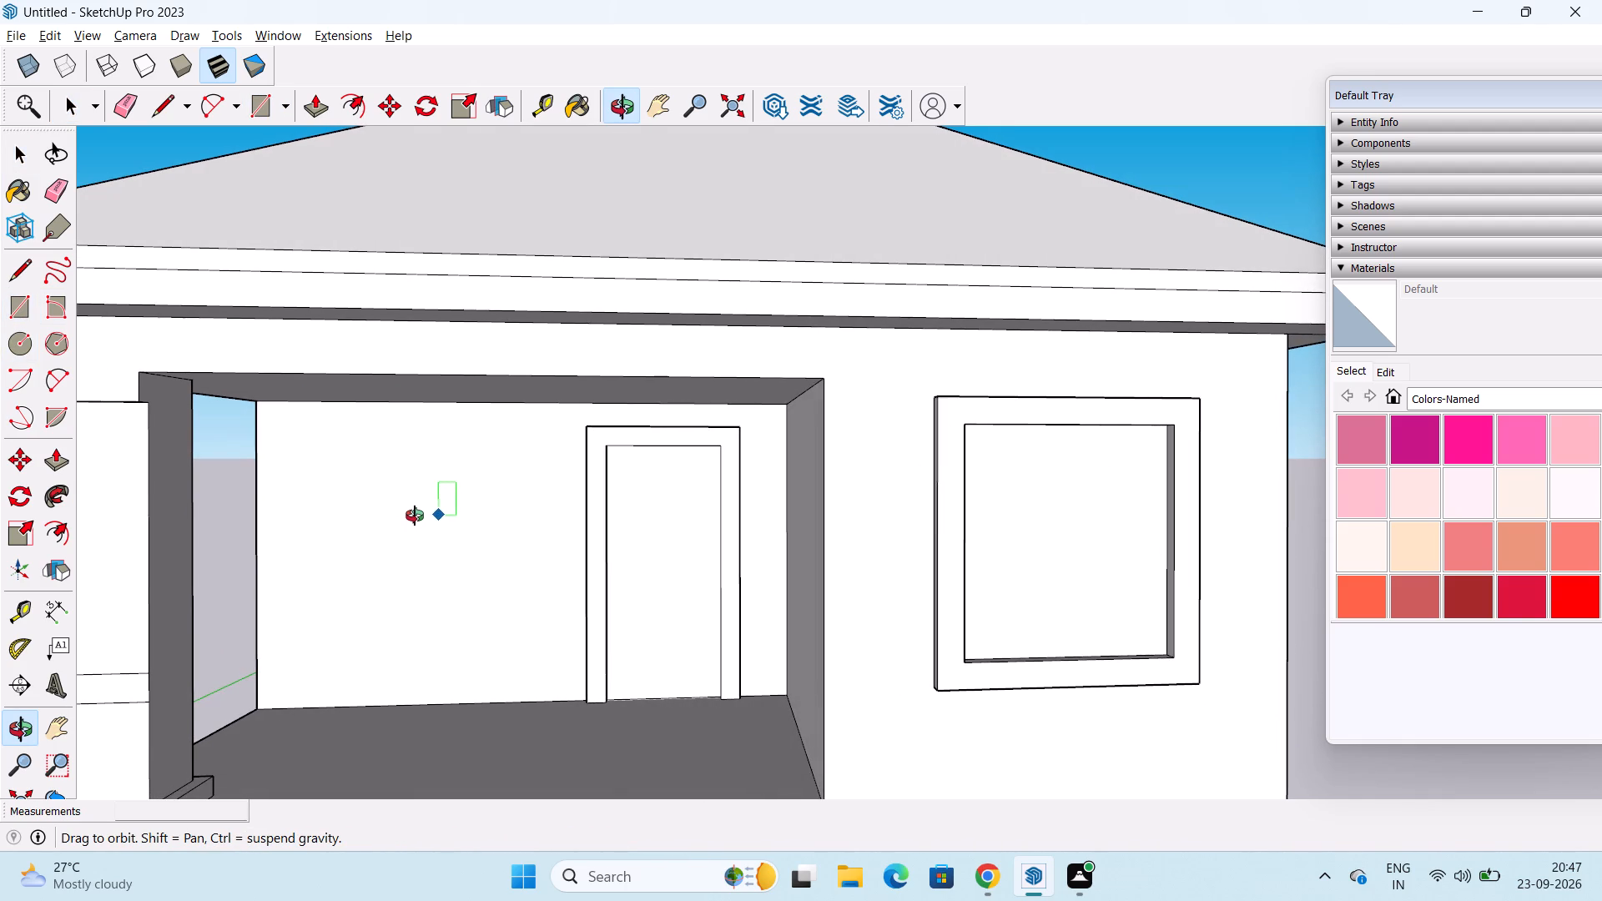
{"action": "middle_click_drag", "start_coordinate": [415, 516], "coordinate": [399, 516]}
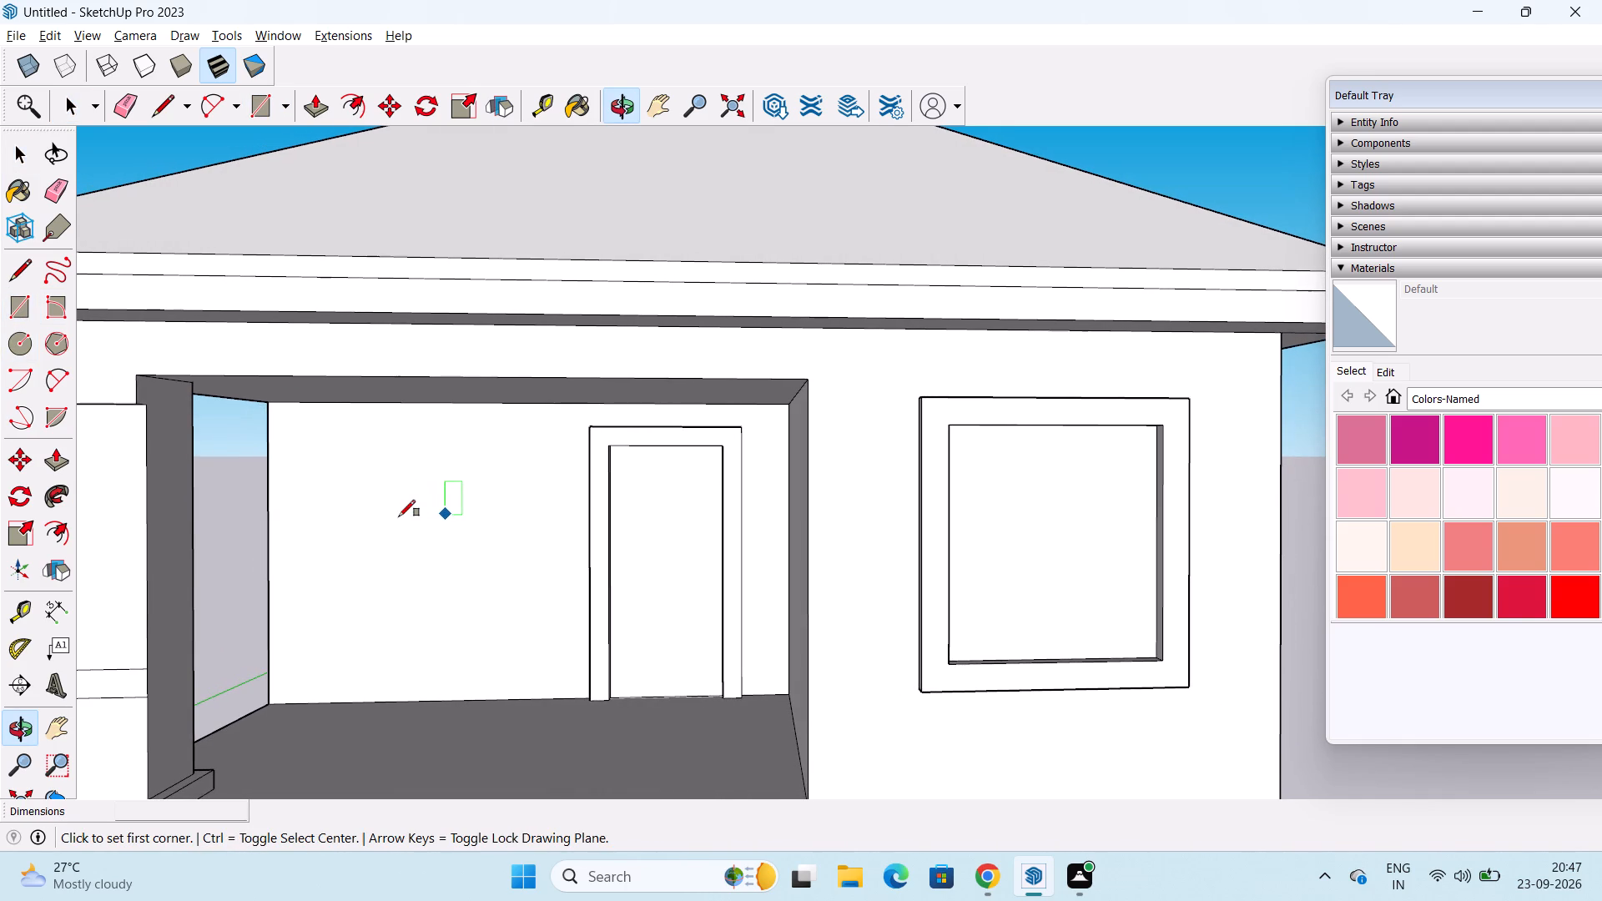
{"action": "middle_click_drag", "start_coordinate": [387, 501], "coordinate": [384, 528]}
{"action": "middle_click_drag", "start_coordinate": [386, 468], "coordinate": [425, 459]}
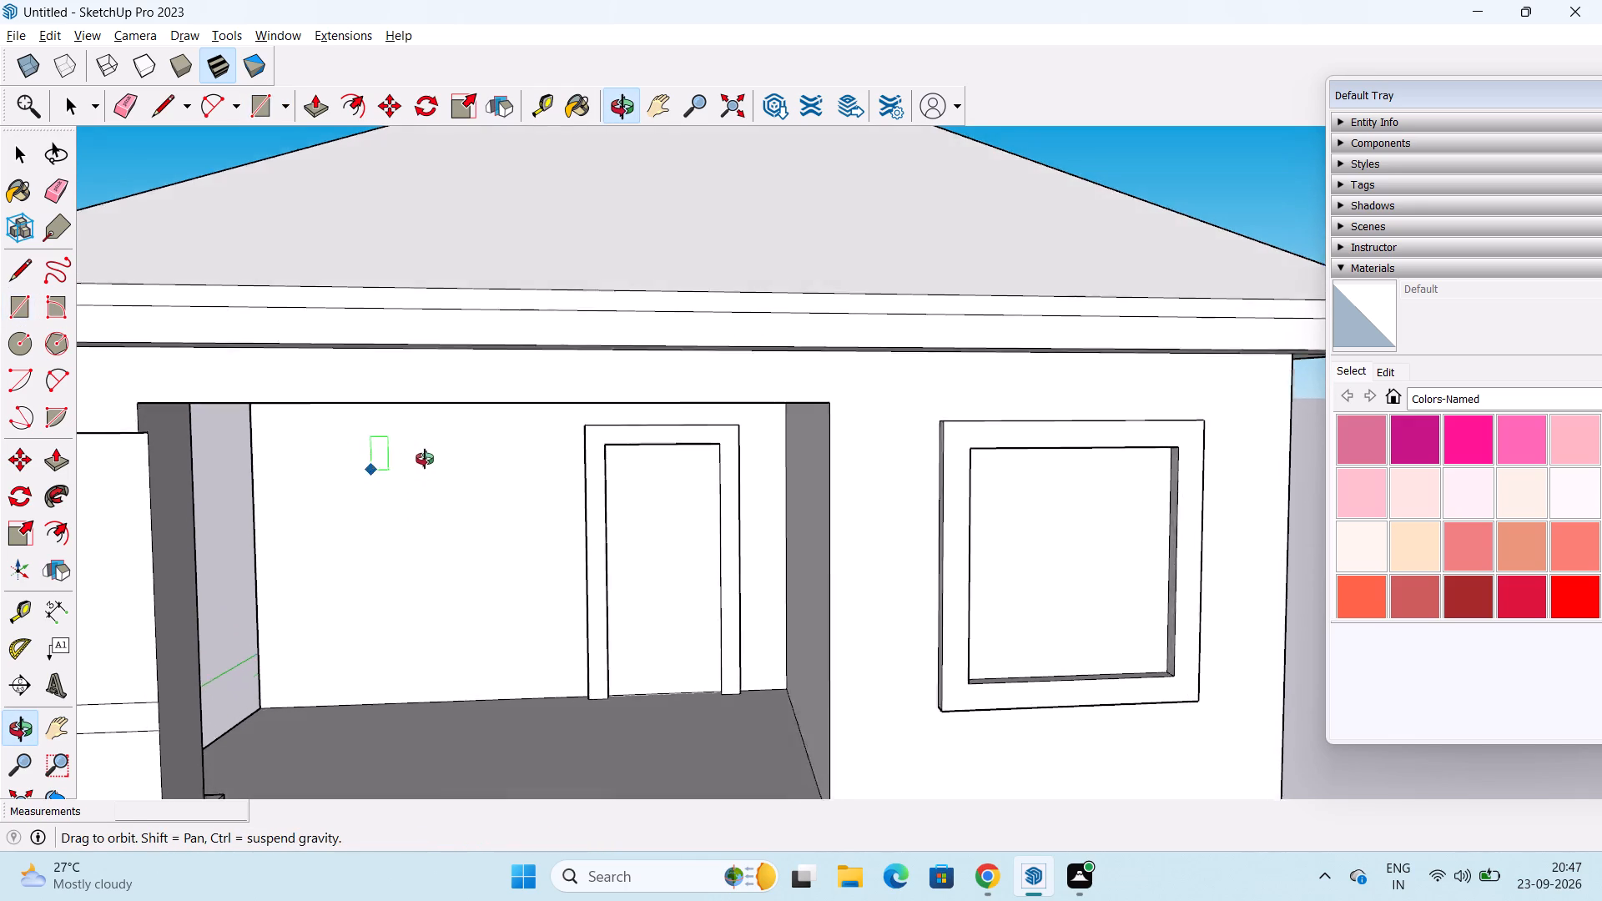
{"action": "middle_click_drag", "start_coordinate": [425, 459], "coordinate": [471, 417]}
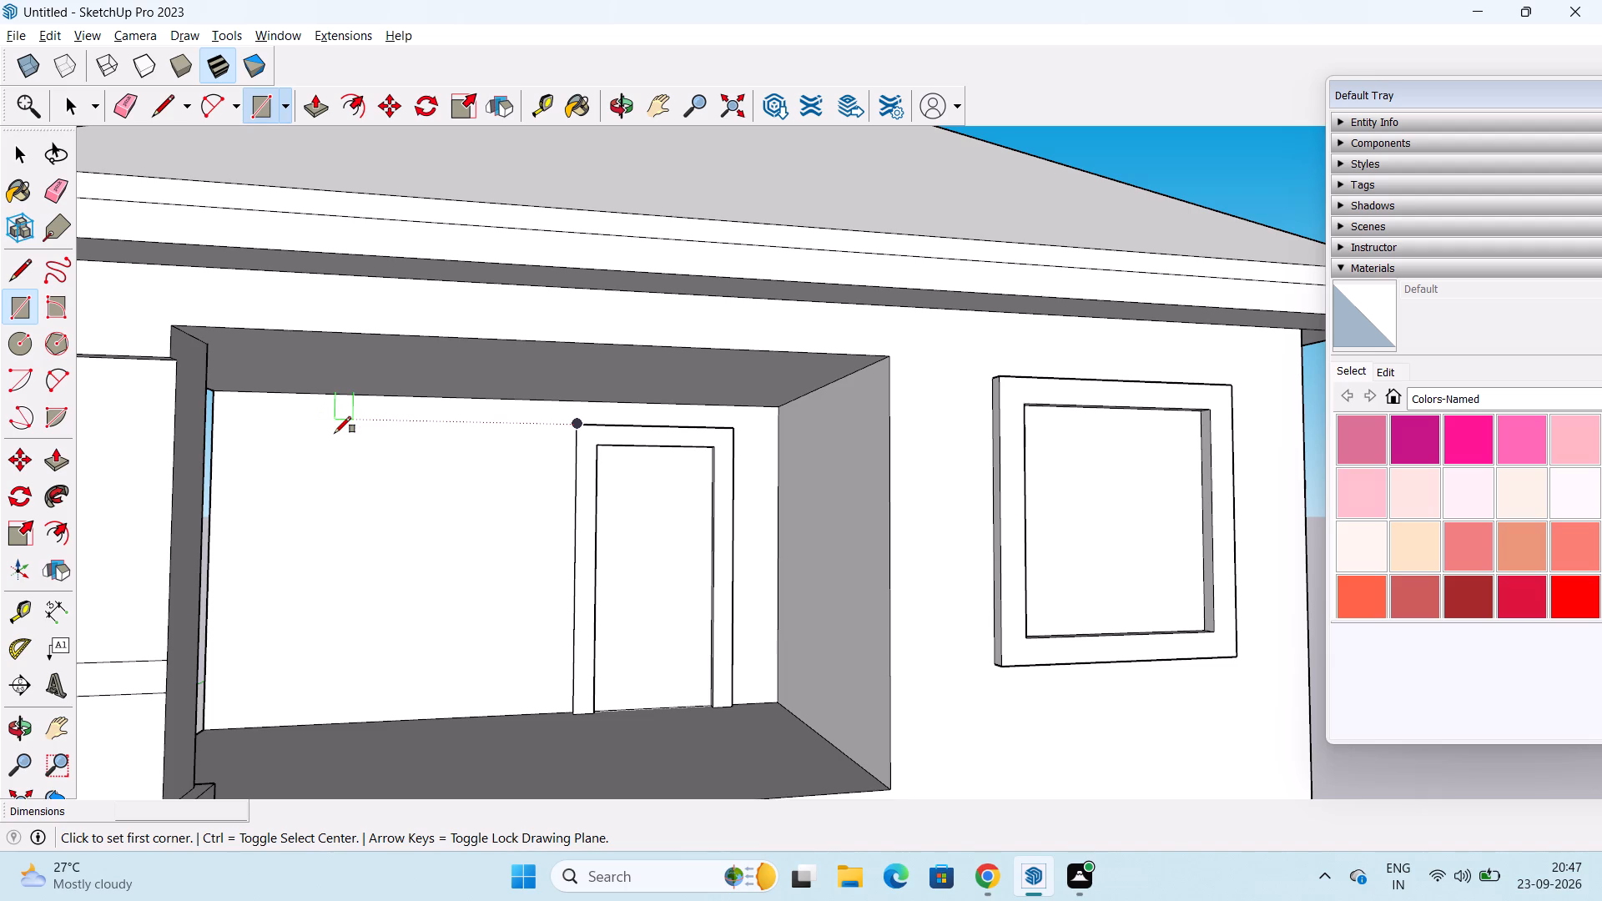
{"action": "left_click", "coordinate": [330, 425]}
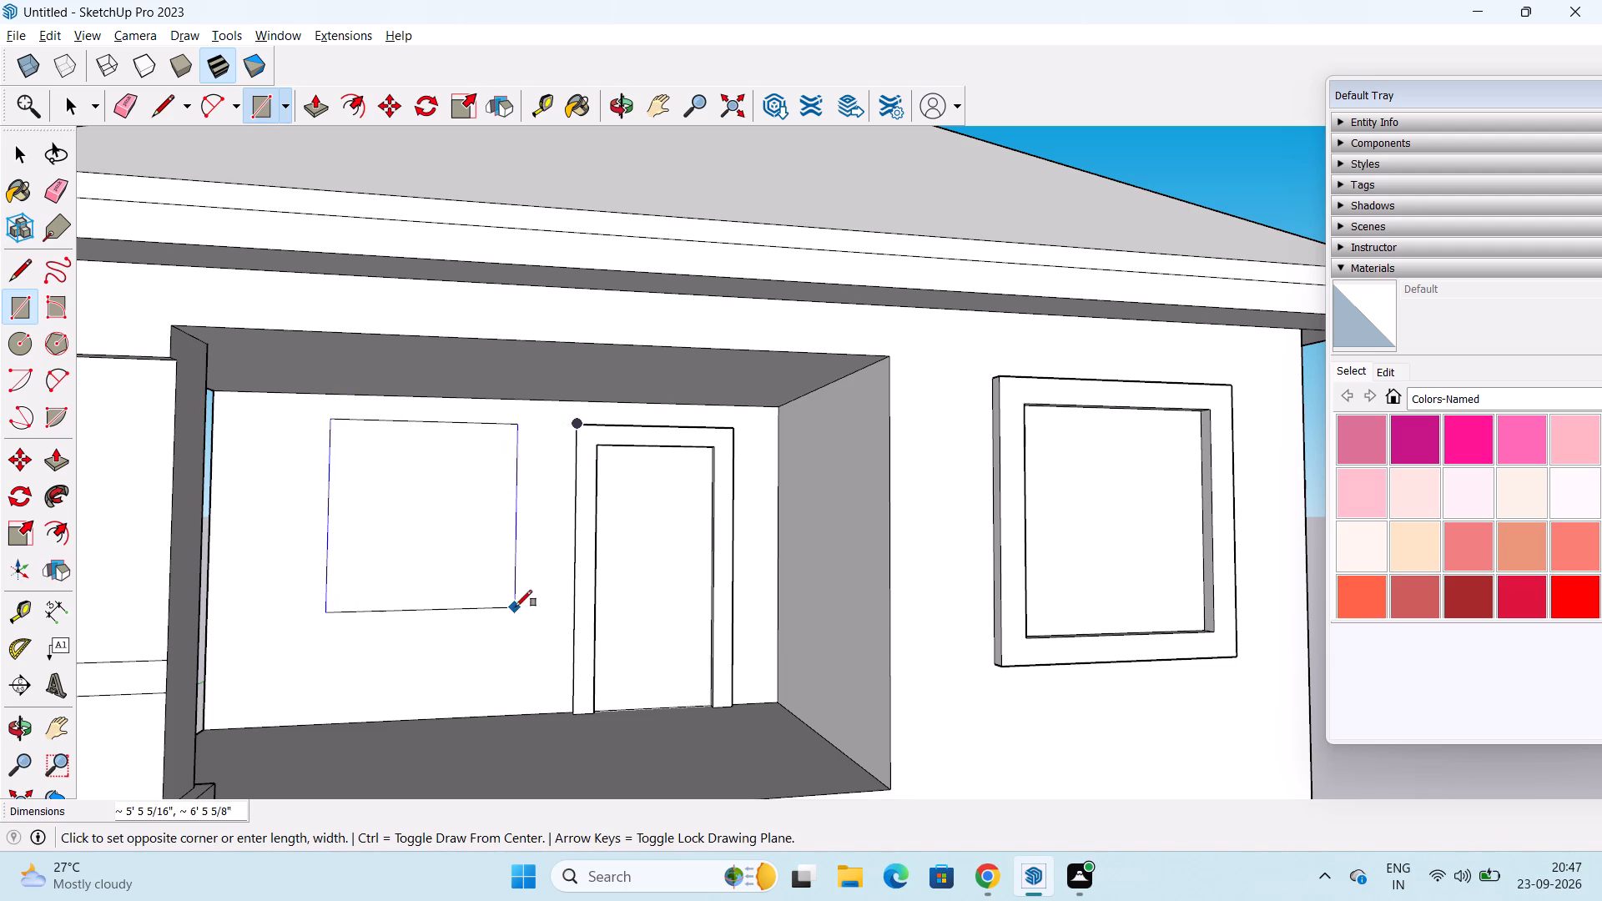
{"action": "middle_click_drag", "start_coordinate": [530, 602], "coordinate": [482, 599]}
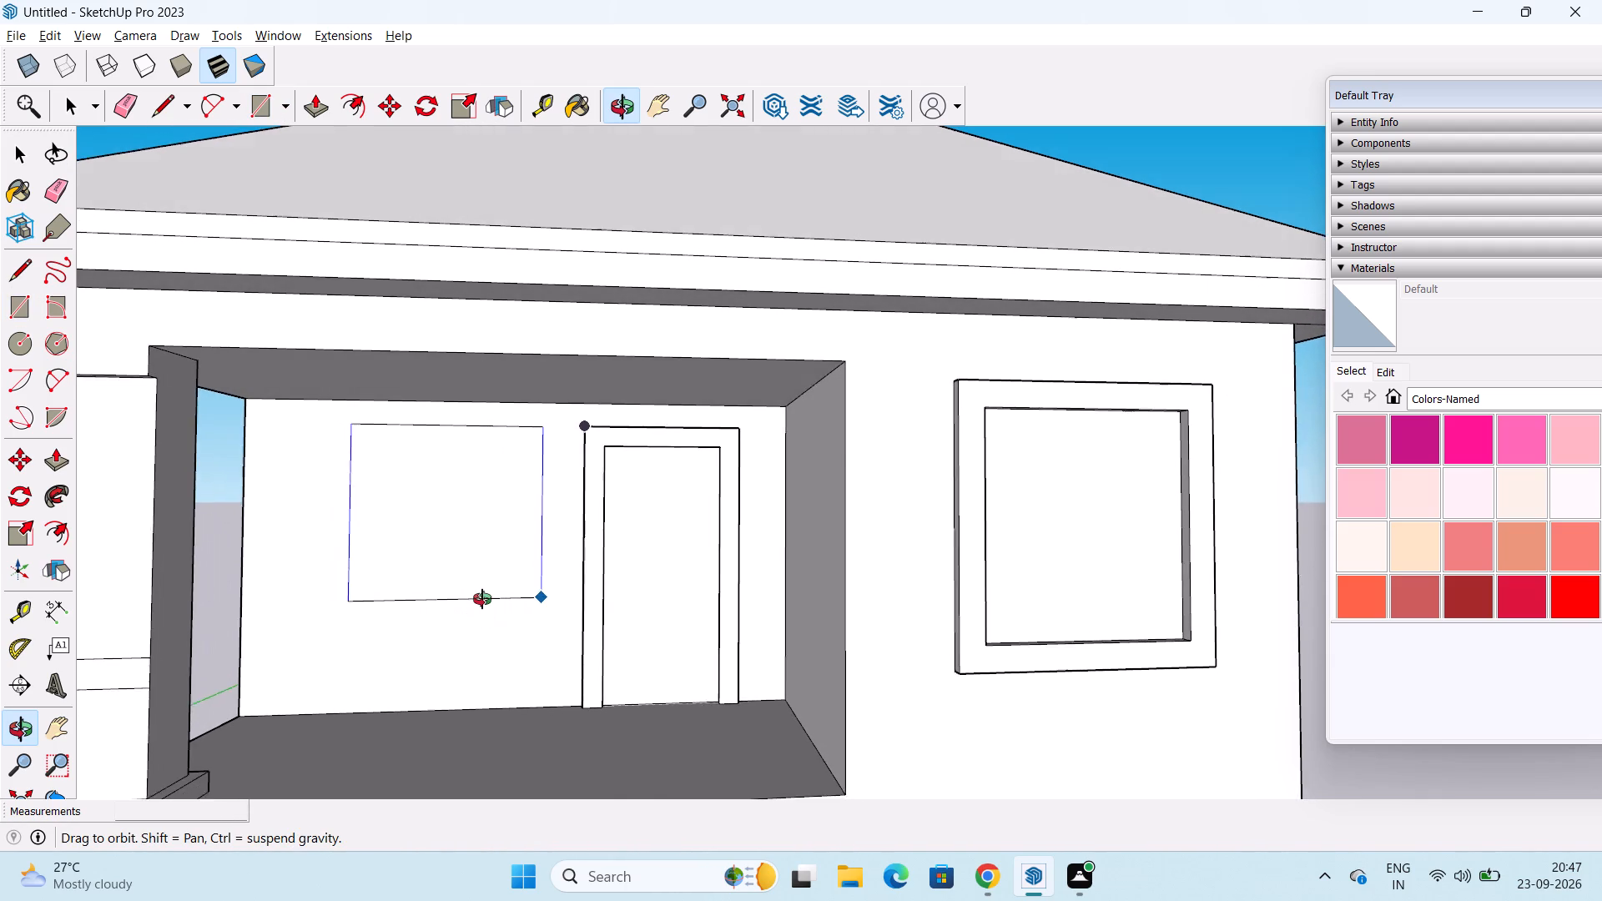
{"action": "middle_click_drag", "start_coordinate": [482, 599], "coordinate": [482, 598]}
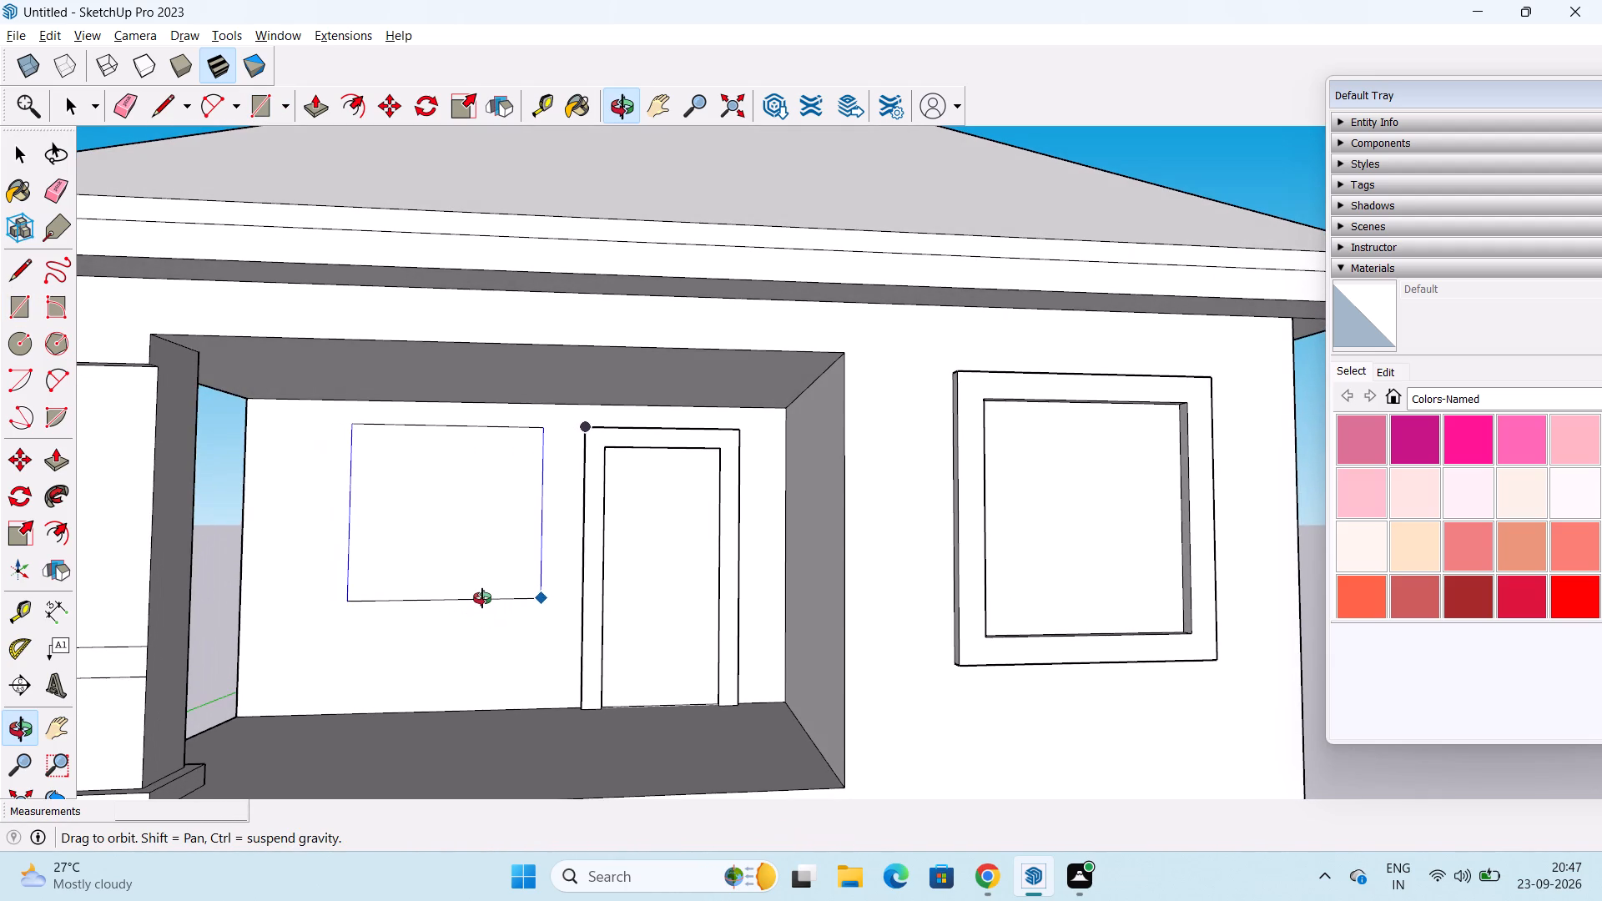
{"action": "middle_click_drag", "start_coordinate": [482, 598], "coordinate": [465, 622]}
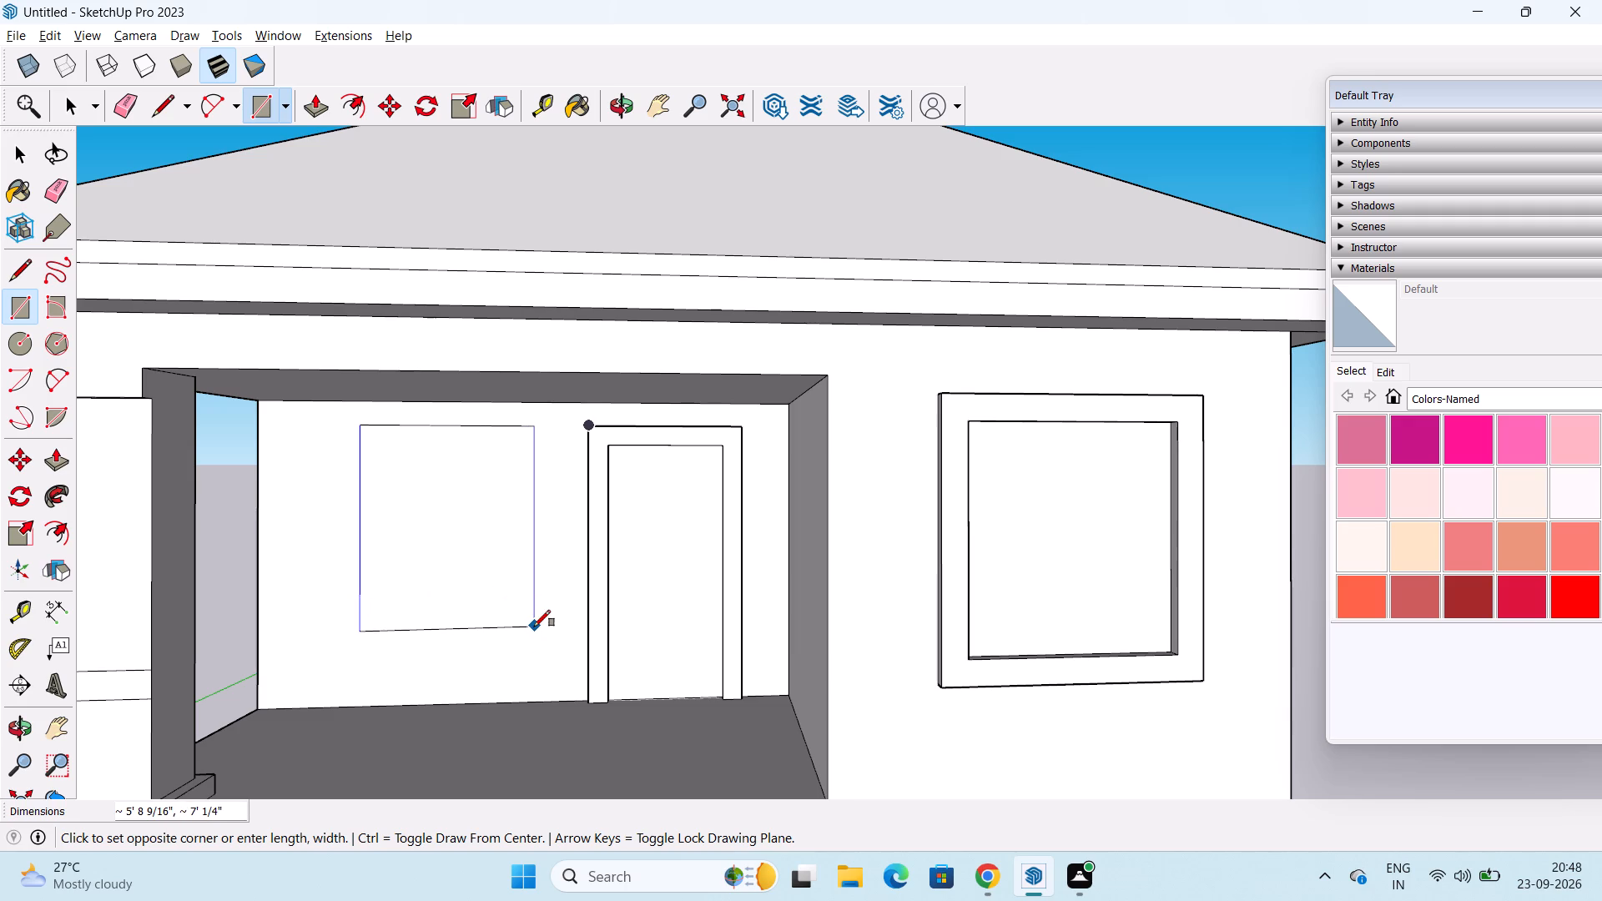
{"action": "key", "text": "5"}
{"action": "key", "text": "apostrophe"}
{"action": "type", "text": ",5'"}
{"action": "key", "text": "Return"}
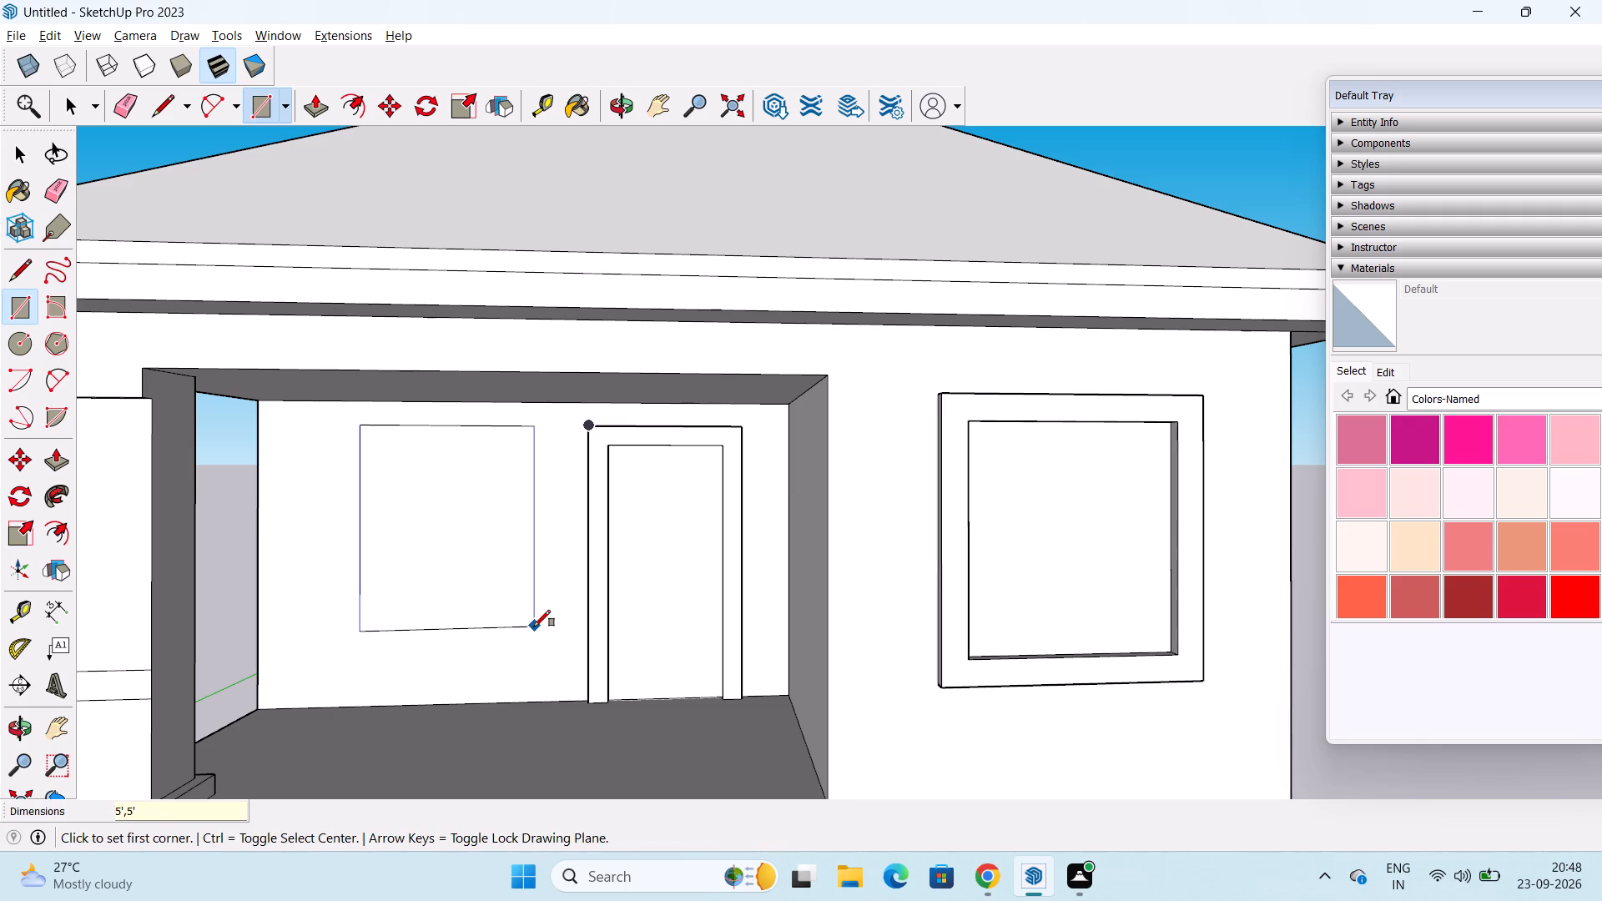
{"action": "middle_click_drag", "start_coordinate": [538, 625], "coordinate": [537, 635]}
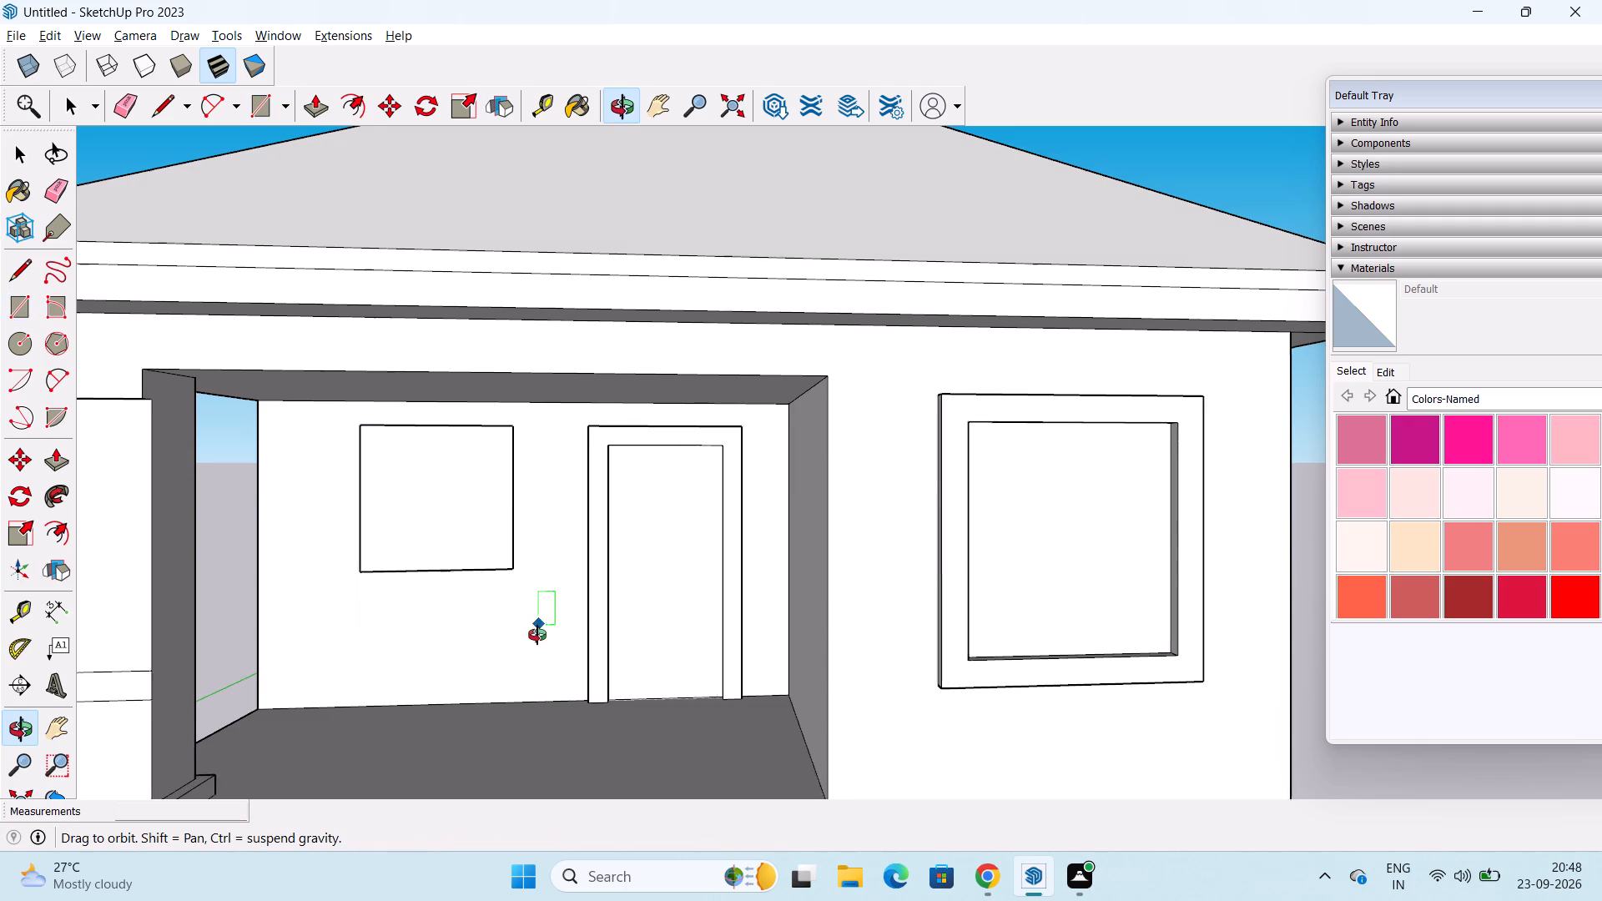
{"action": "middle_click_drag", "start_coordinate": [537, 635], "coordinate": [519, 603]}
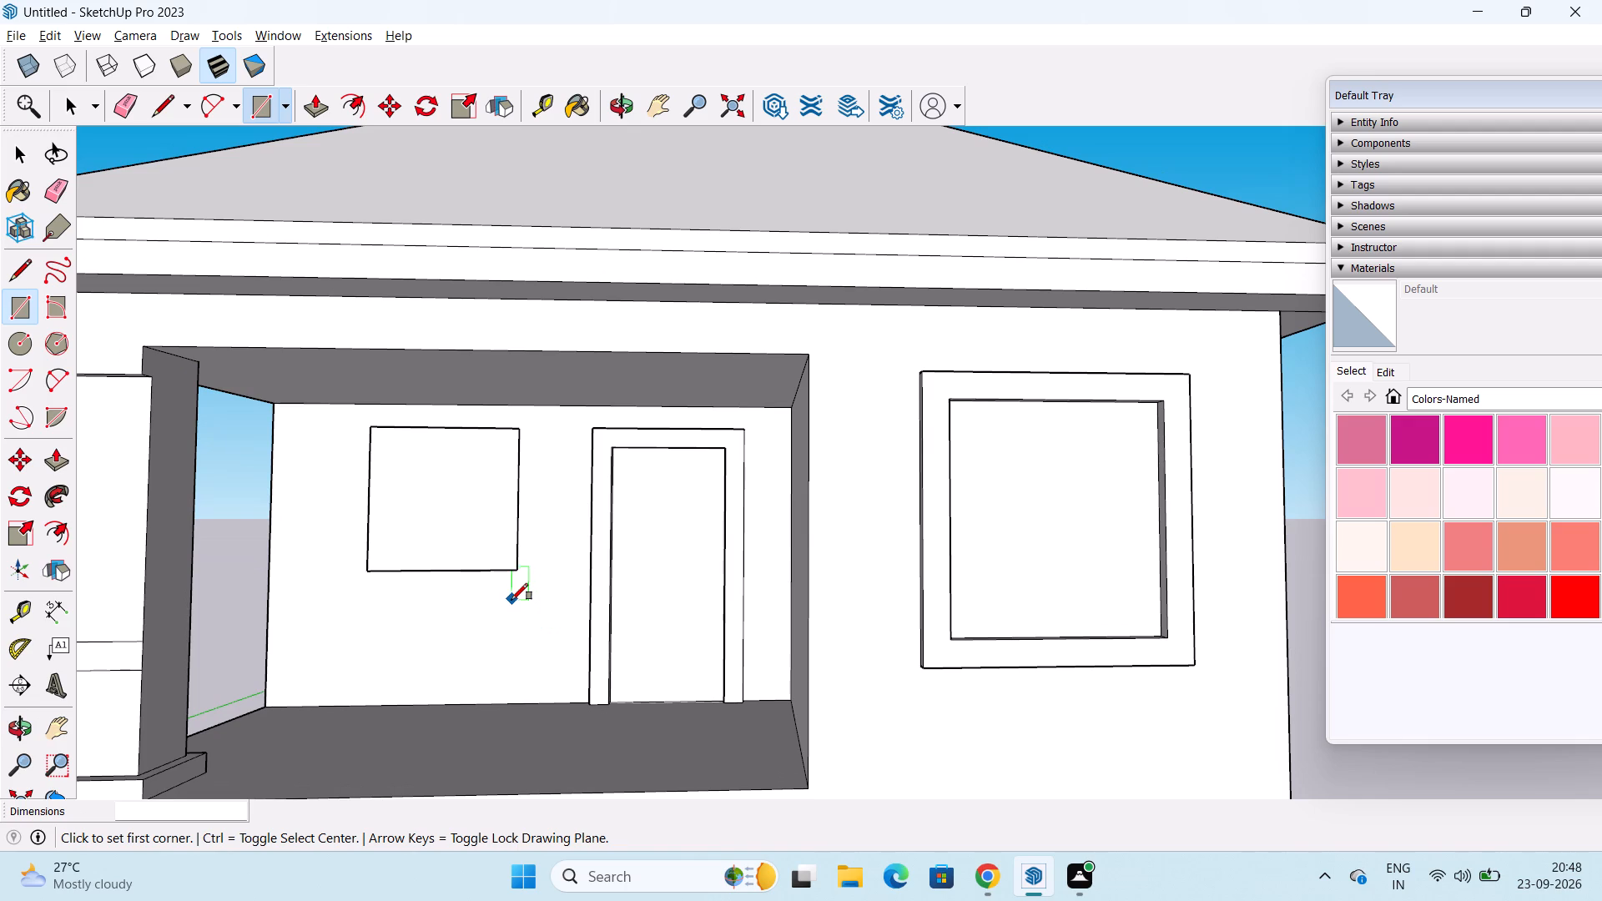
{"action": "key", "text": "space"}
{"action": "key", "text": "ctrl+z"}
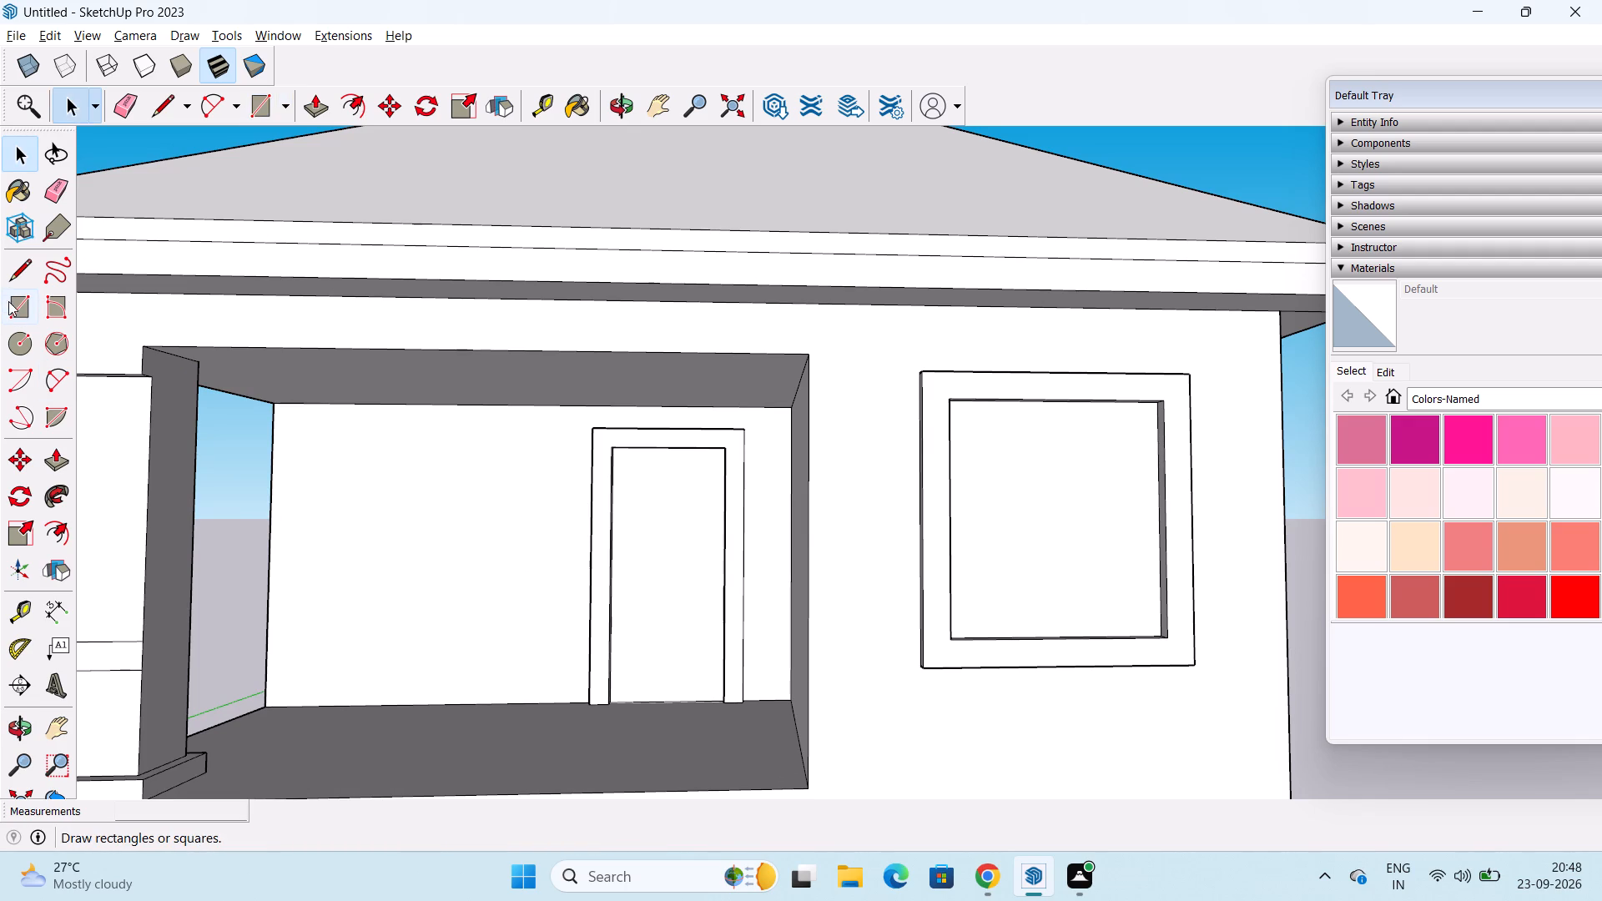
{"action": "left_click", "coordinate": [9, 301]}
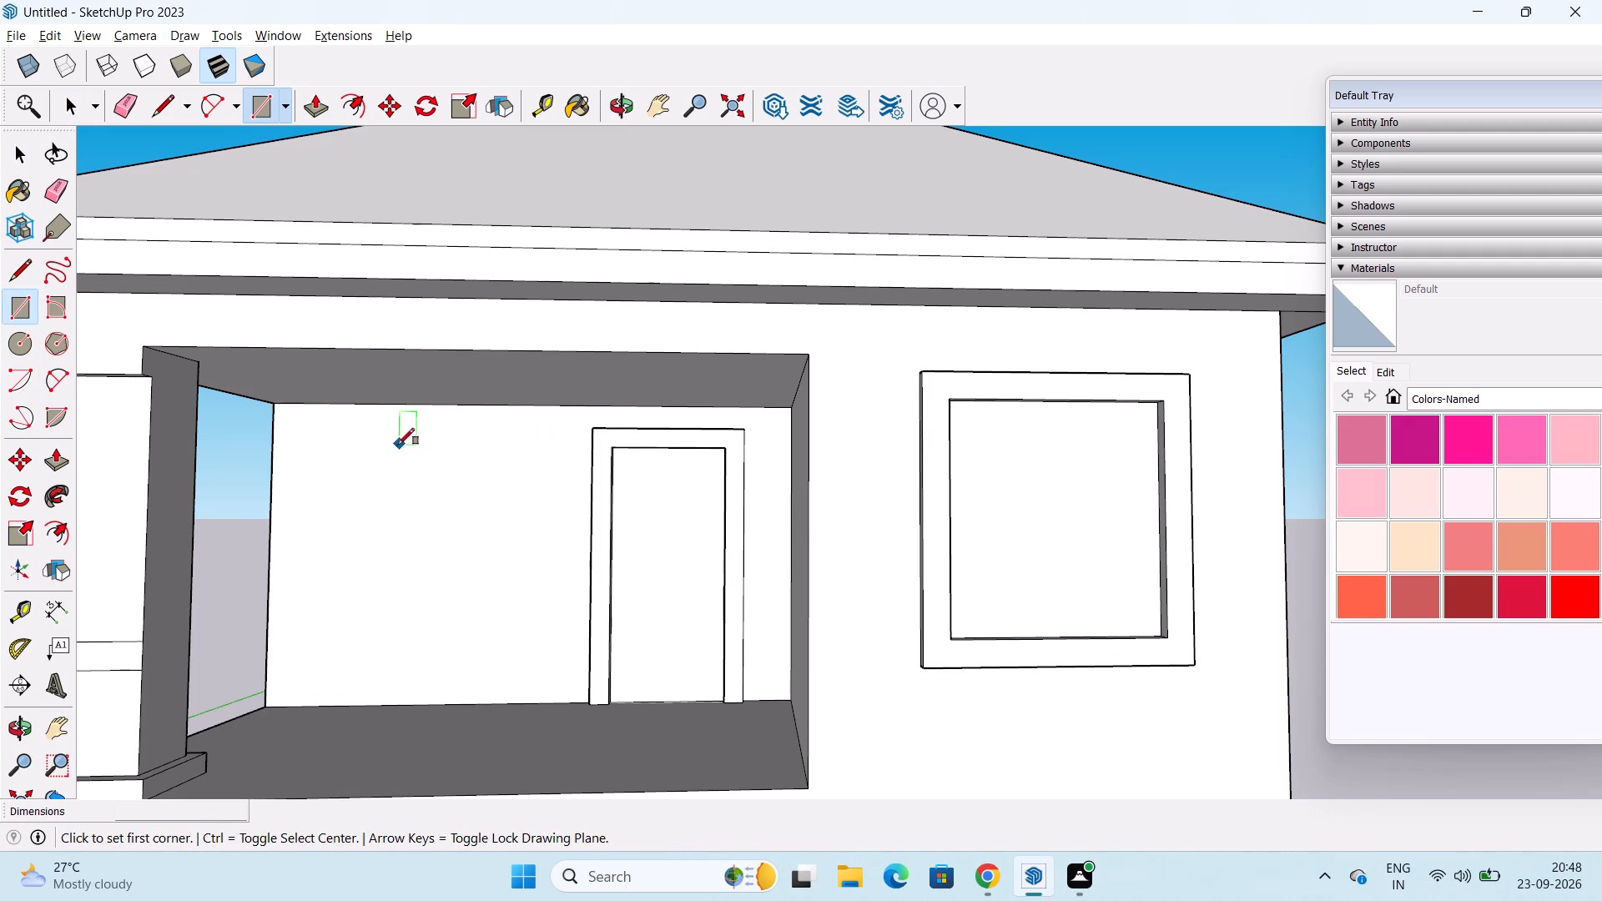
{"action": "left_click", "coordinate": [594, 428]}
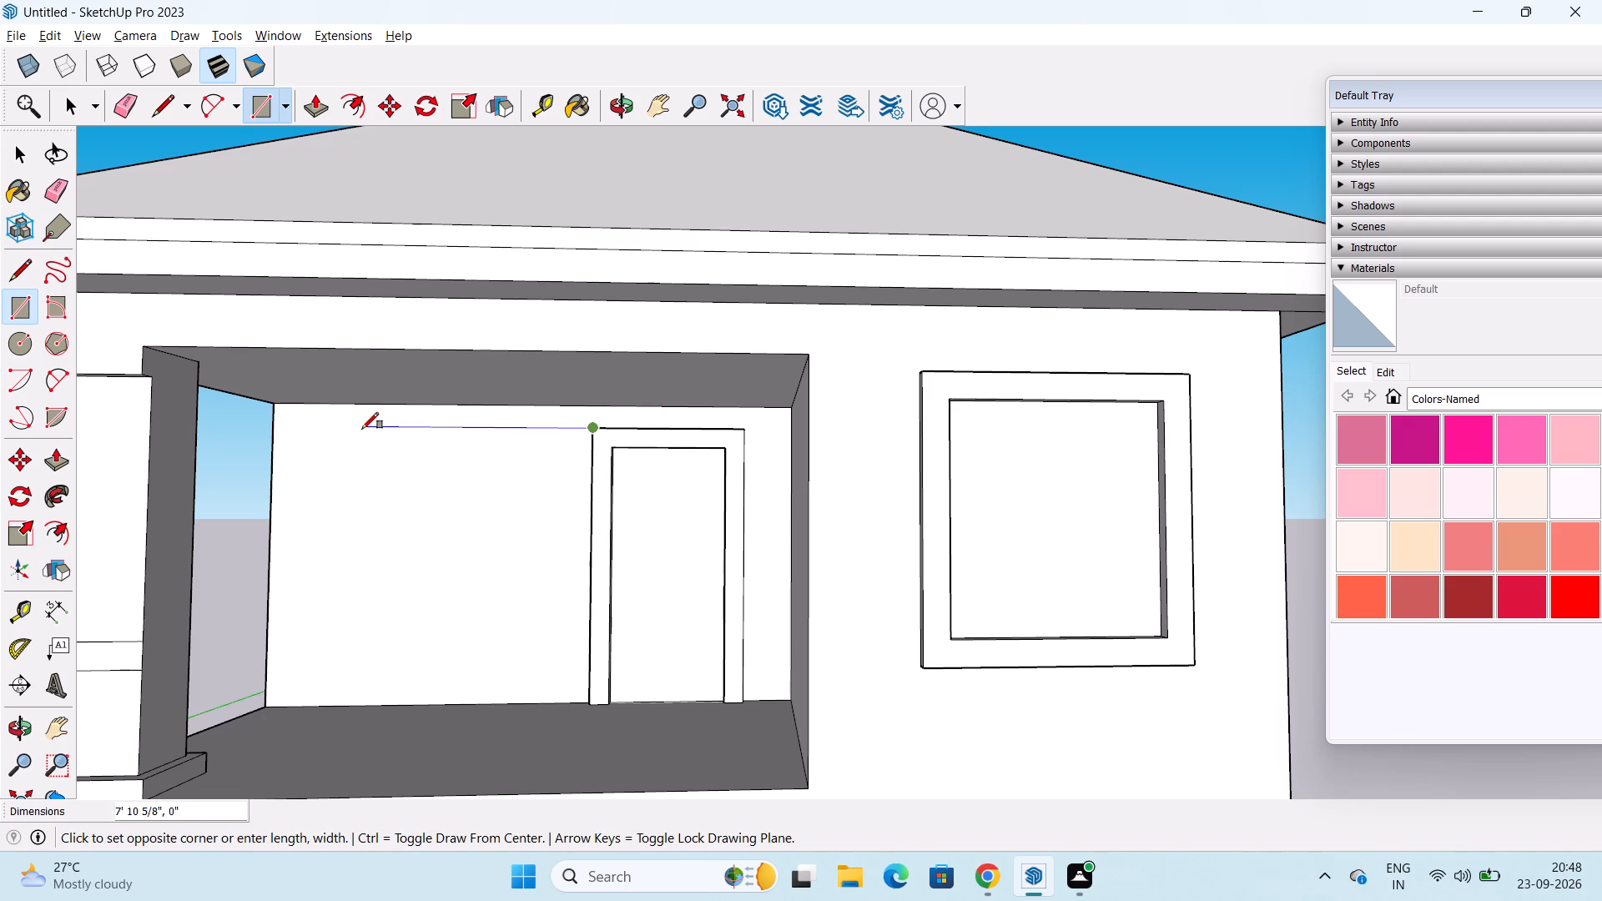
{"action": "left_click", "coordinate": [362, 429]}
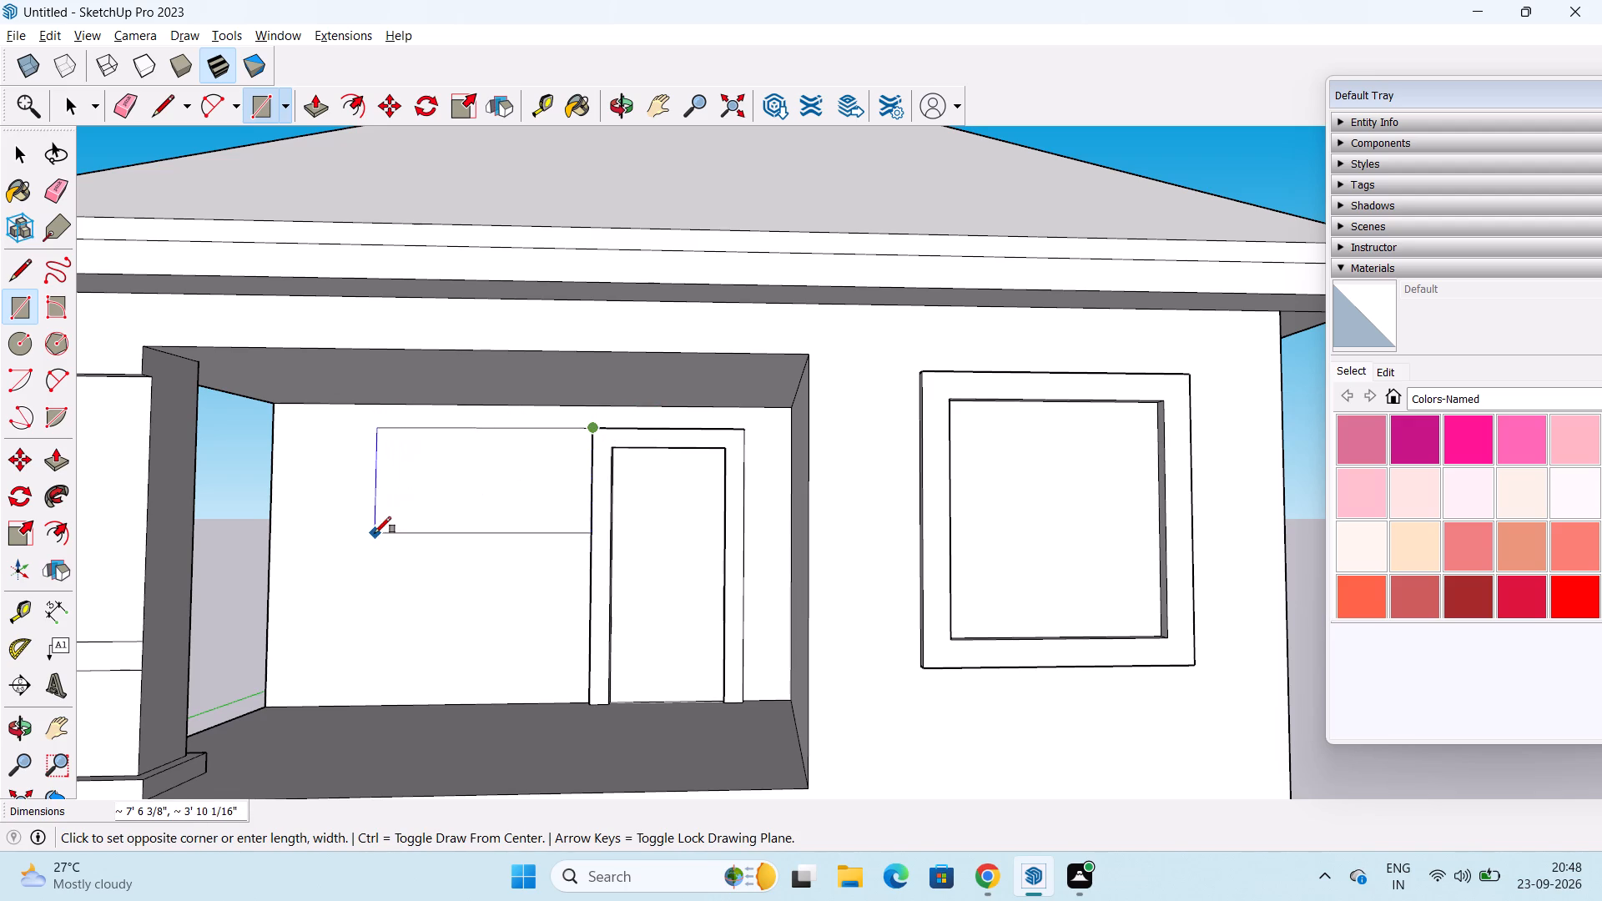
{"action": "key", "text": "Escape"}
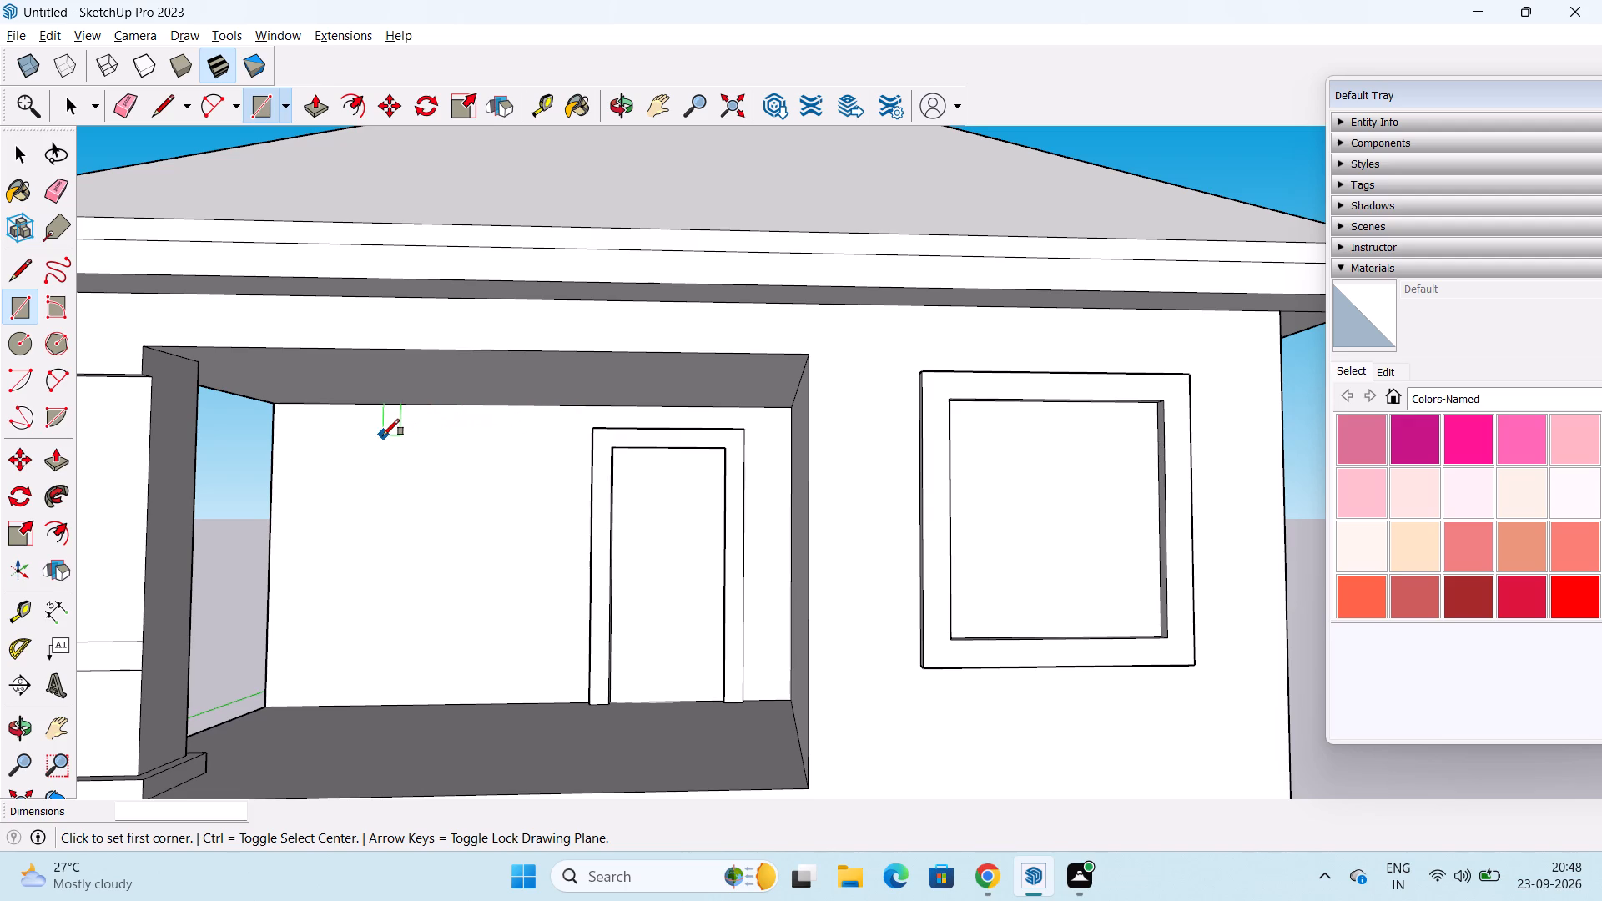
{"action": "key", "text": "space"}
Draw a horizontal line about 9' 6" long across the porch's back wall from the door frame's upper outer corner.
{"action": "key", "text": "l"}
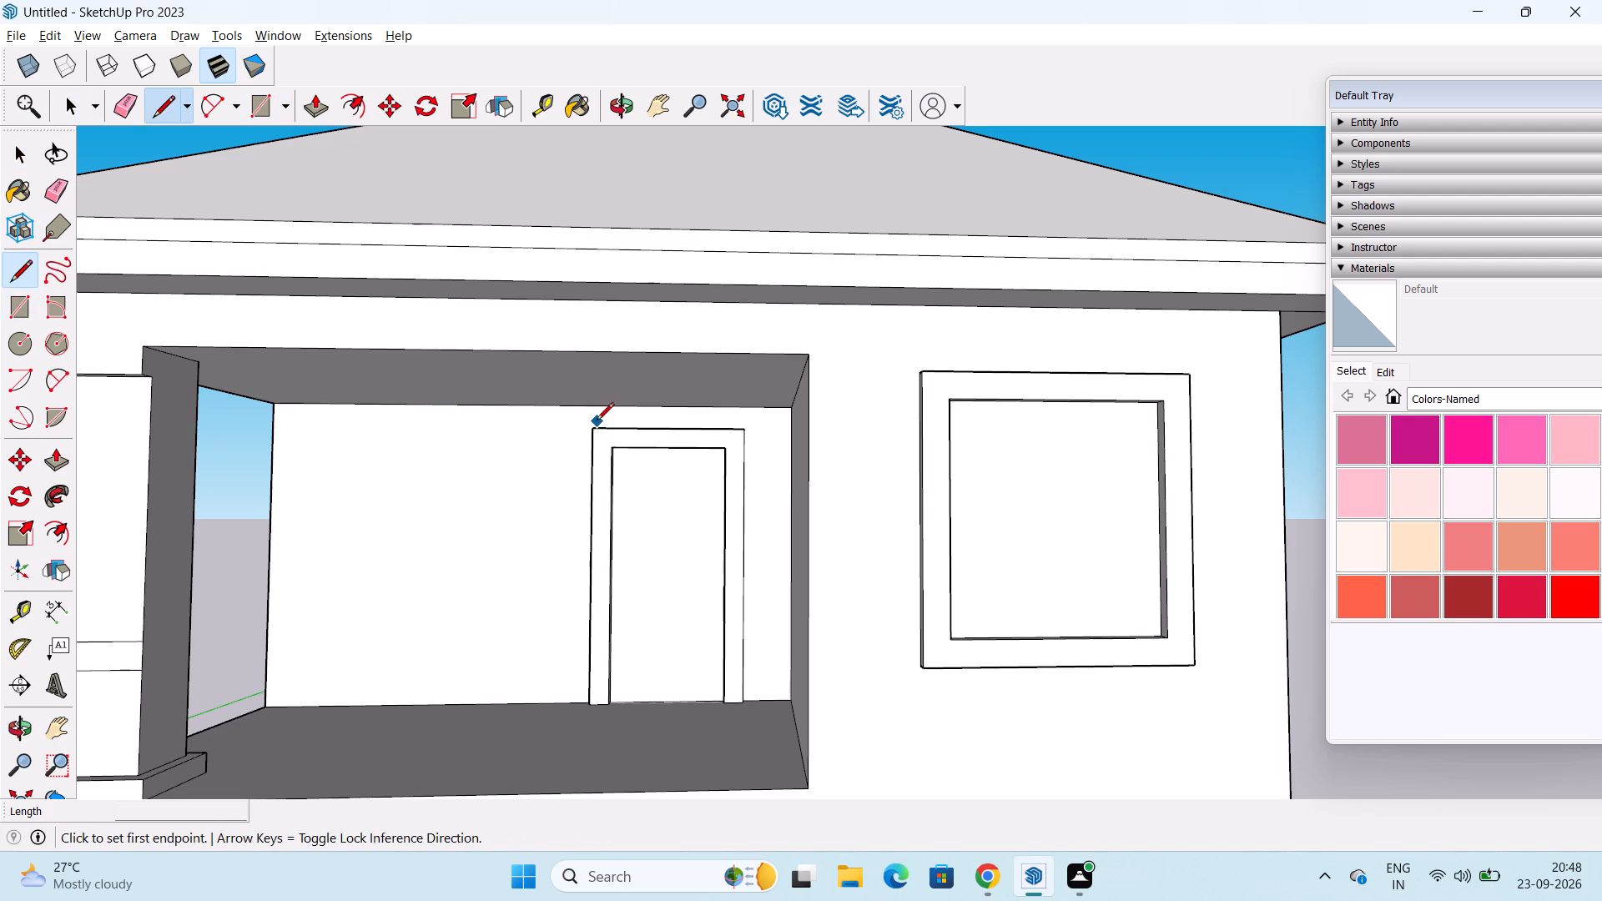
{"action": "left_click", "coordinate": [591, 430]}
{"action": "left_click", "coordinate": [314, 444]}
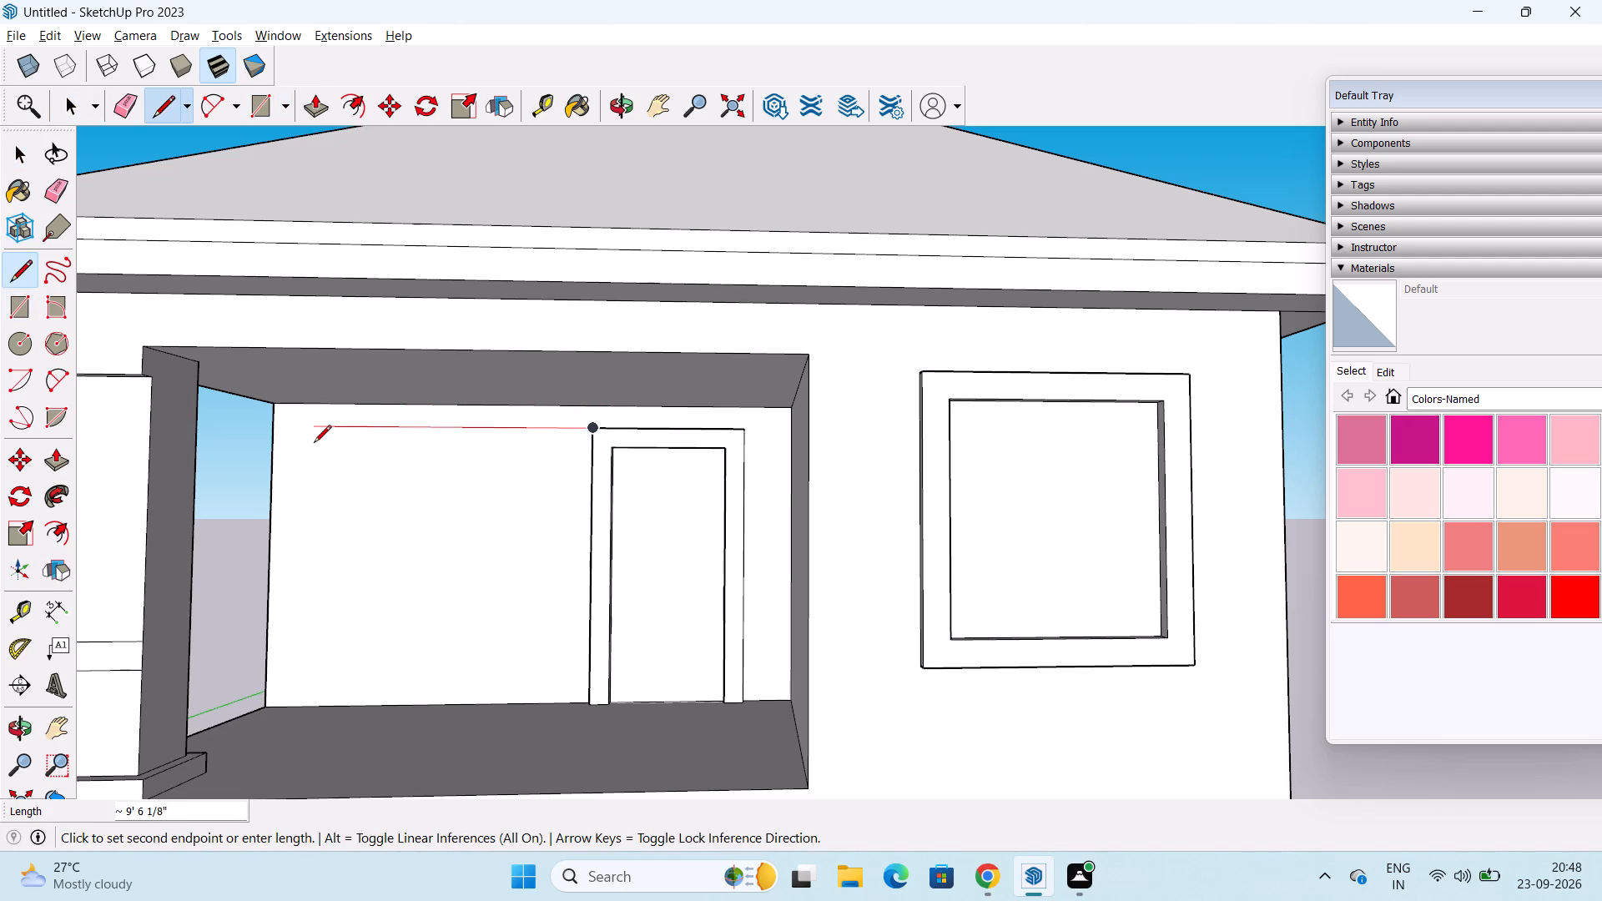
{"action": "key", "text": "space"}
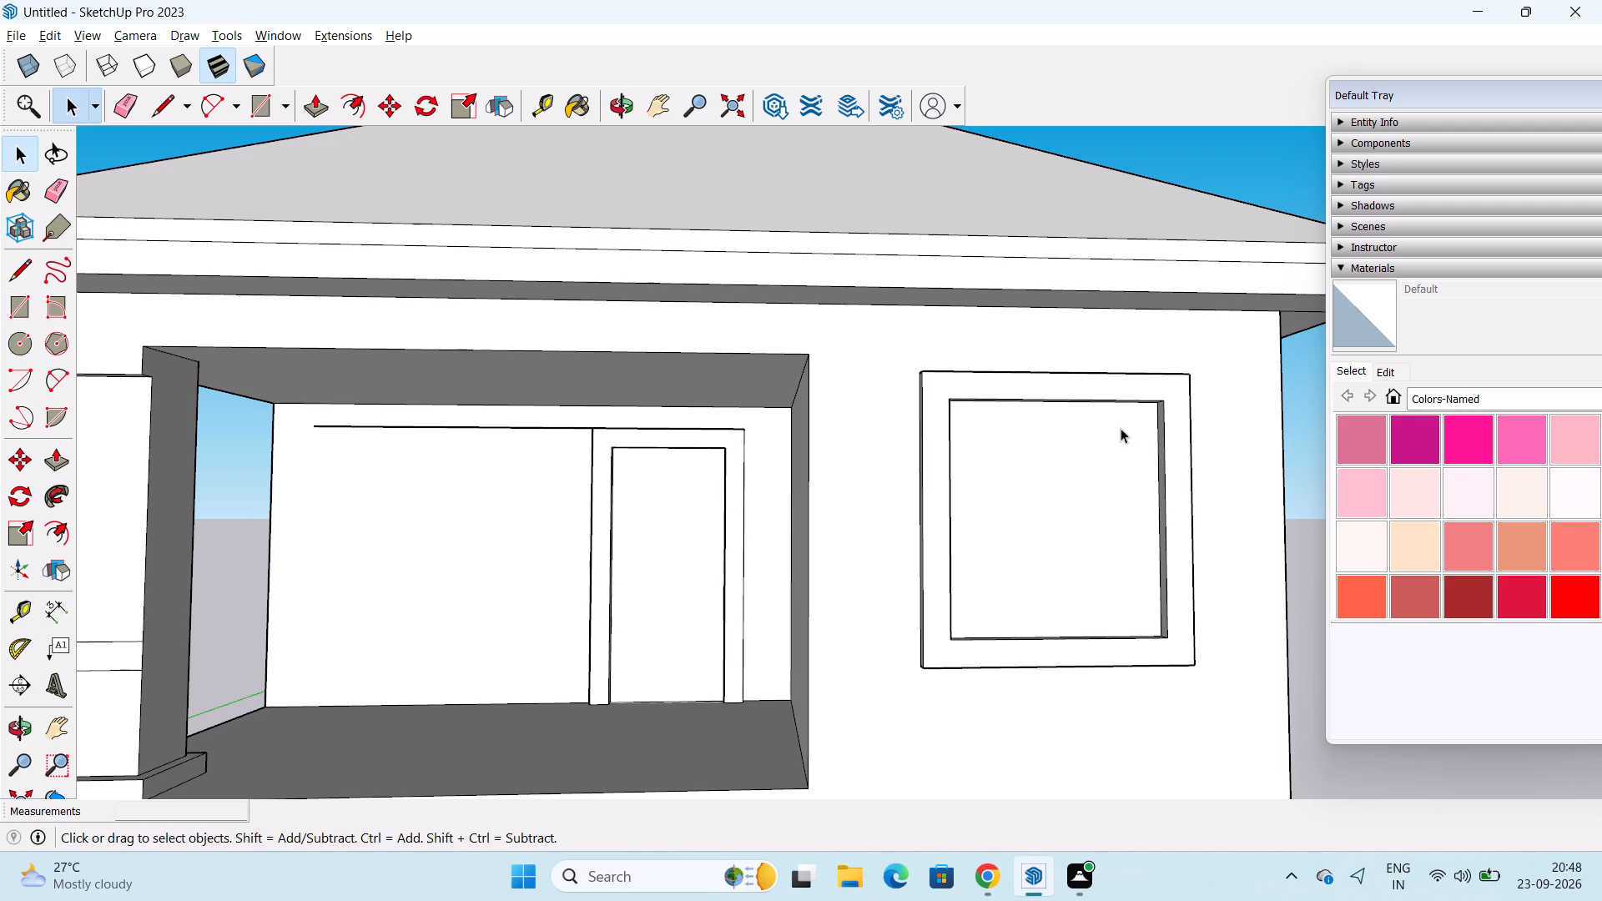
Draw a 5' by 6' window rectangle on the porch's back wall, hanging from the horizontal line beside the door.
{"action": "left_click_drag", "start_coordinate": [12, 305], "coordinate": [23, 305]}
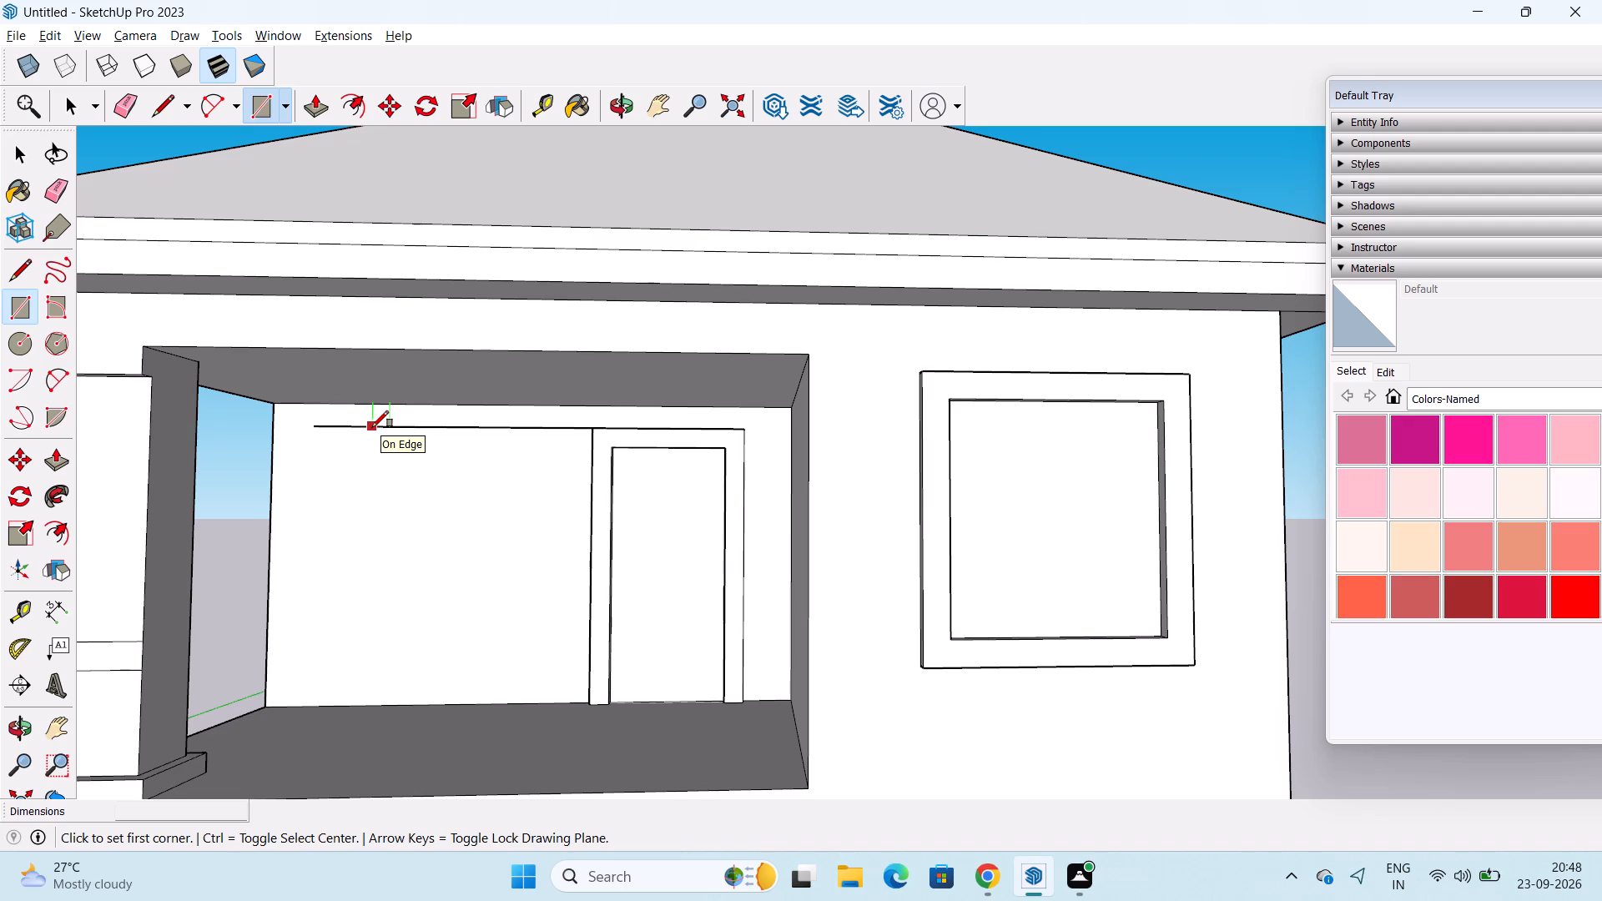
{"action": "middle_click_drag", "start_coordinate": [365, 427], "coordinate": [395, 444]}
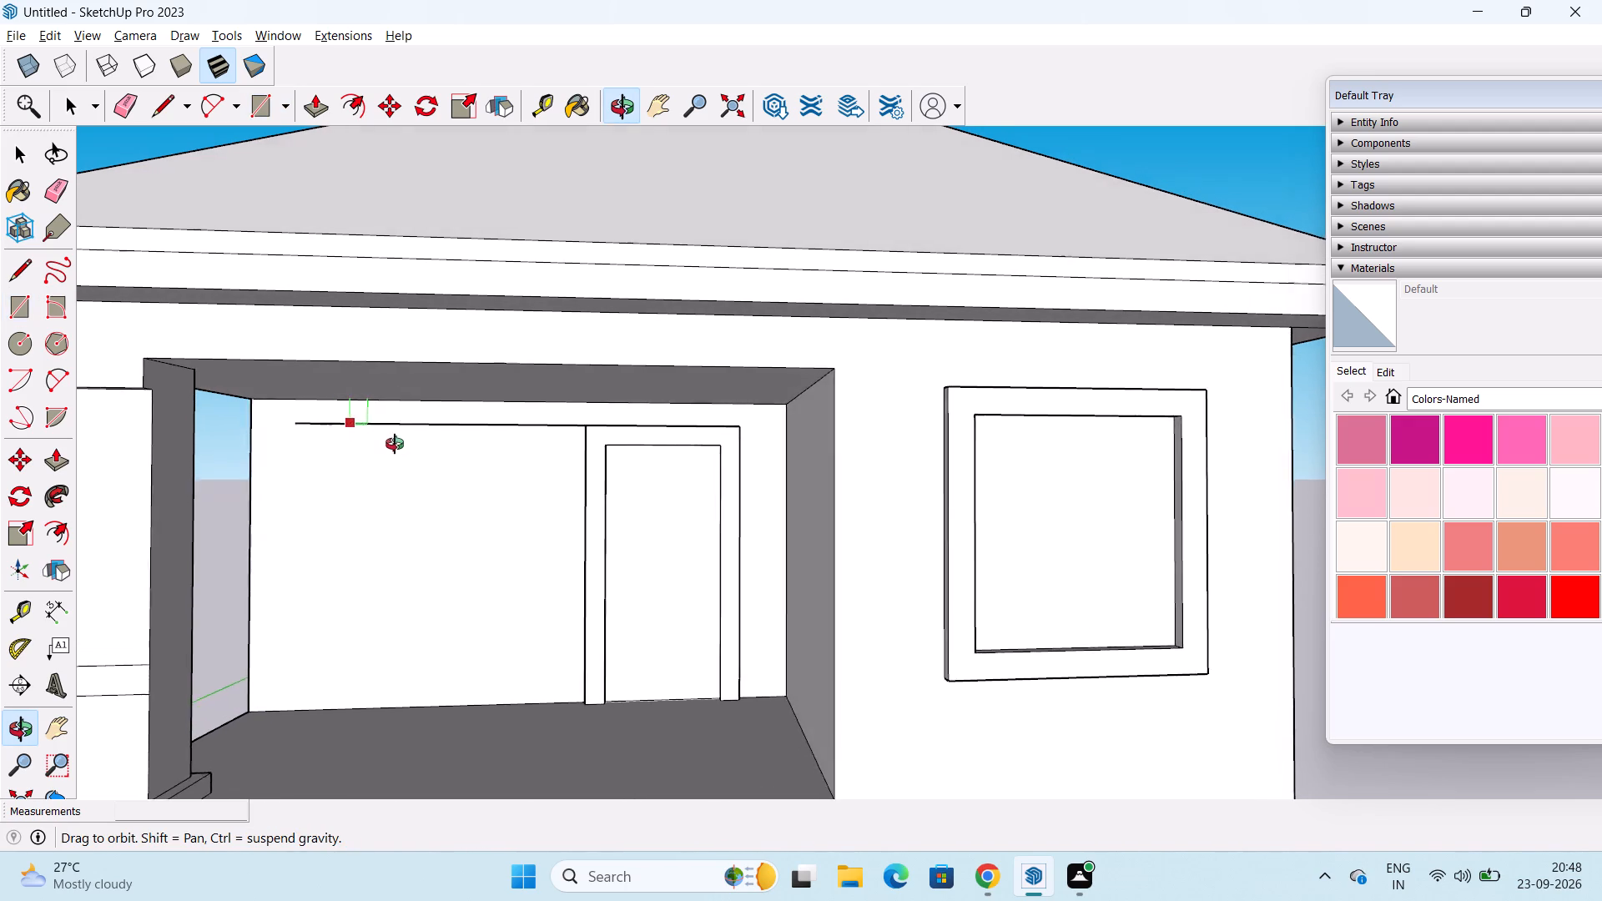
{"action": "middle_click_drag", "start_coordinate": [395, 444], "coordinate": [409, 448]}
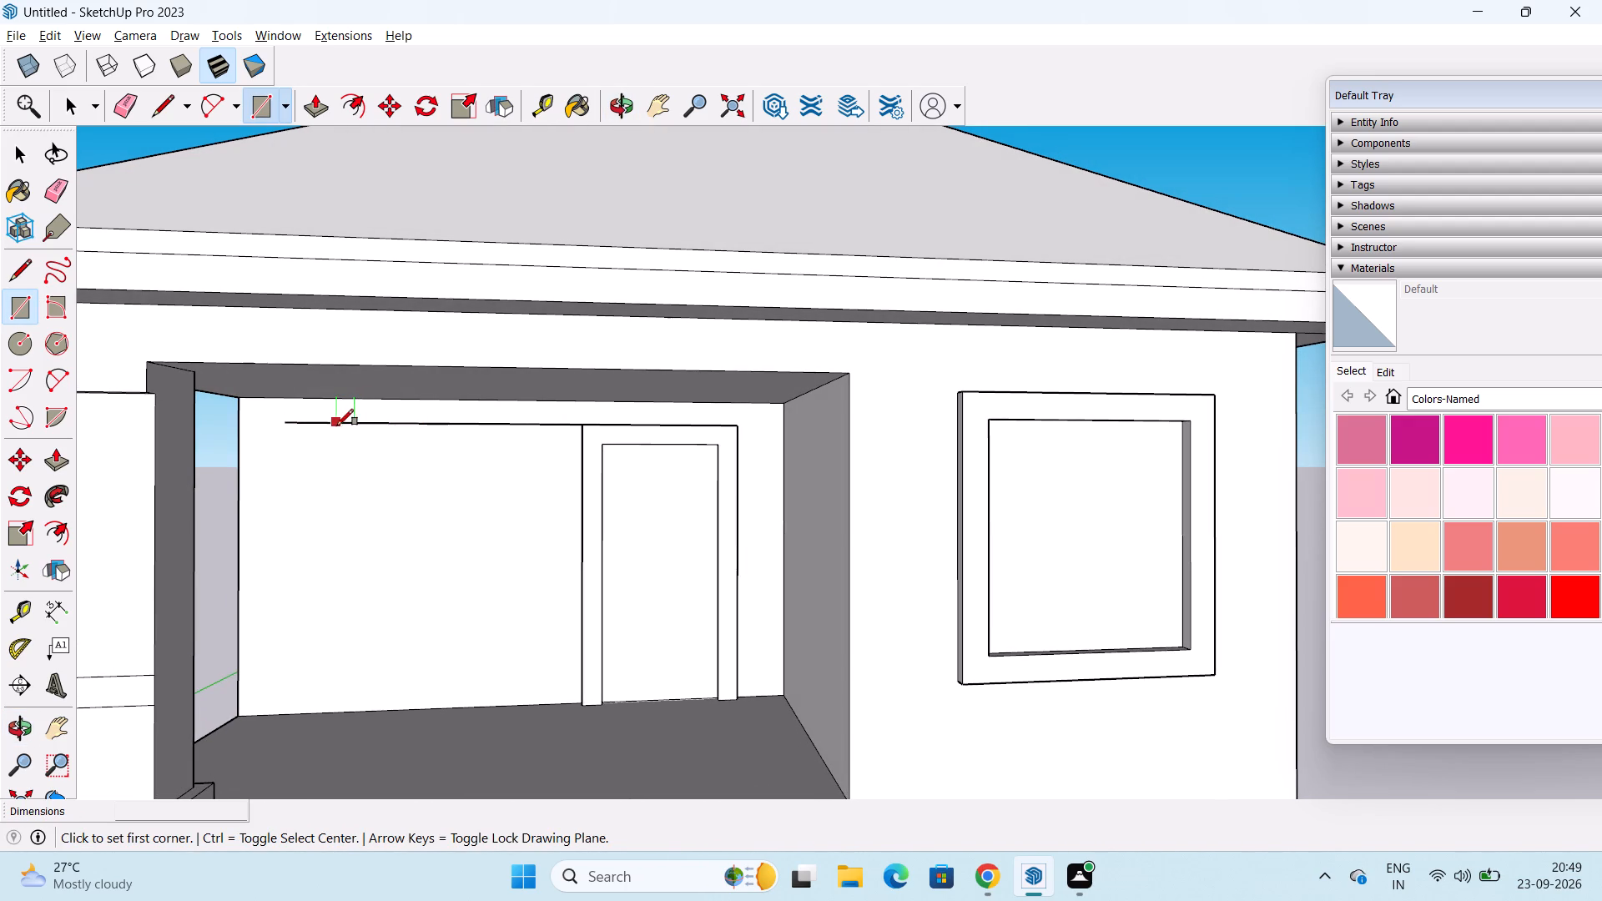
{"action": "left_click", "coordinate": [336, 425]}
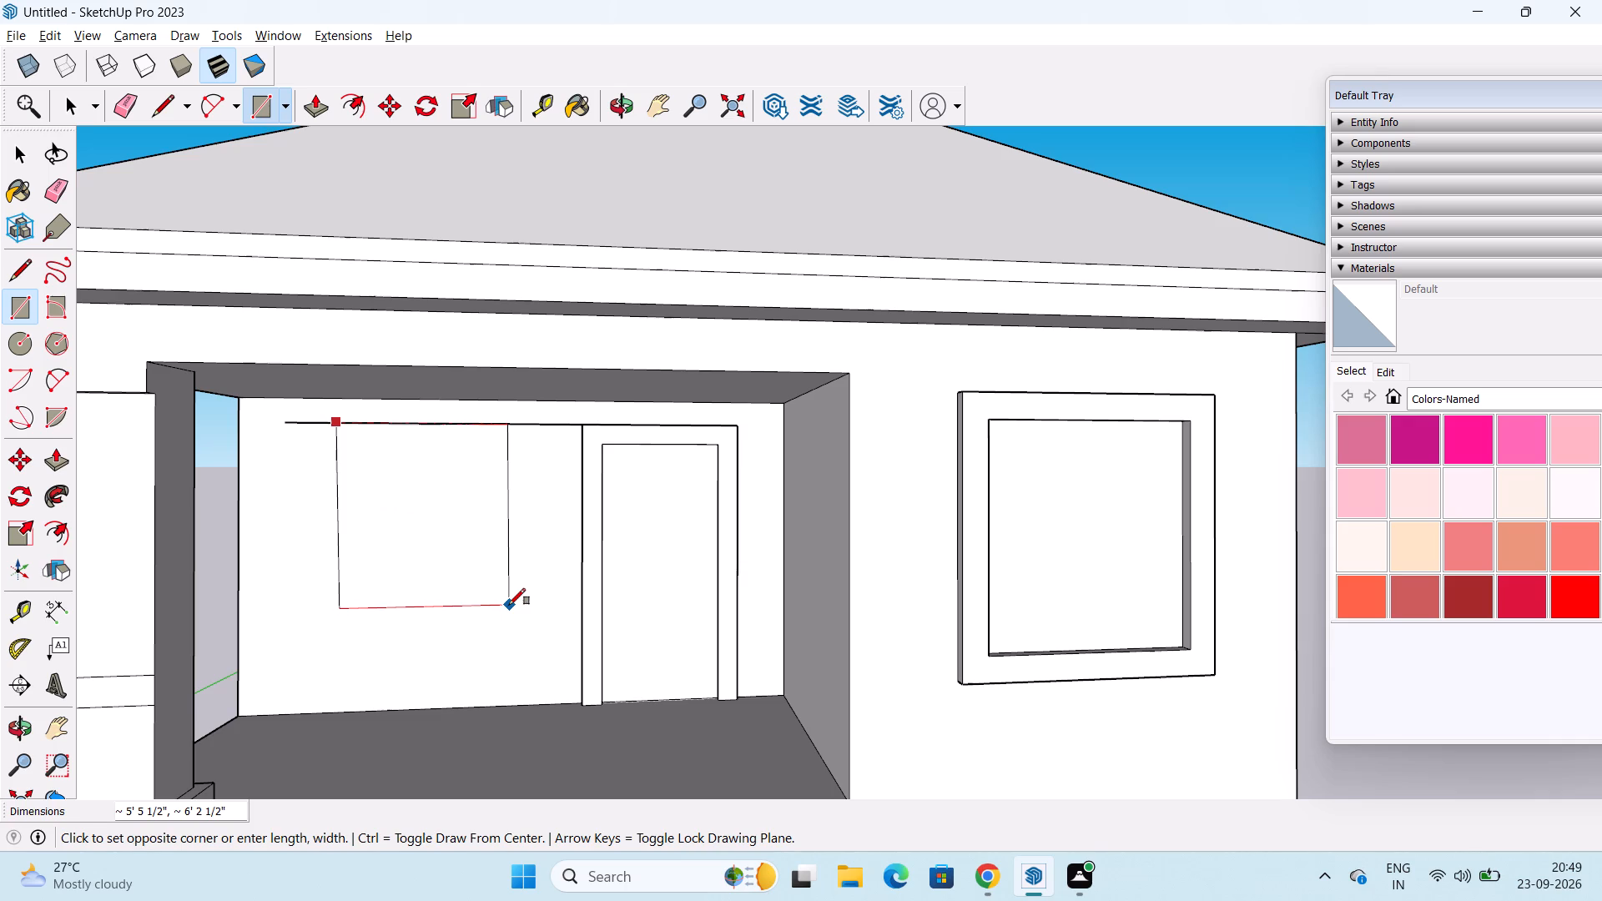
{"action": "middle_click_drag", "start_coordinate": [509, 605], "coordinate": [487, 593]}
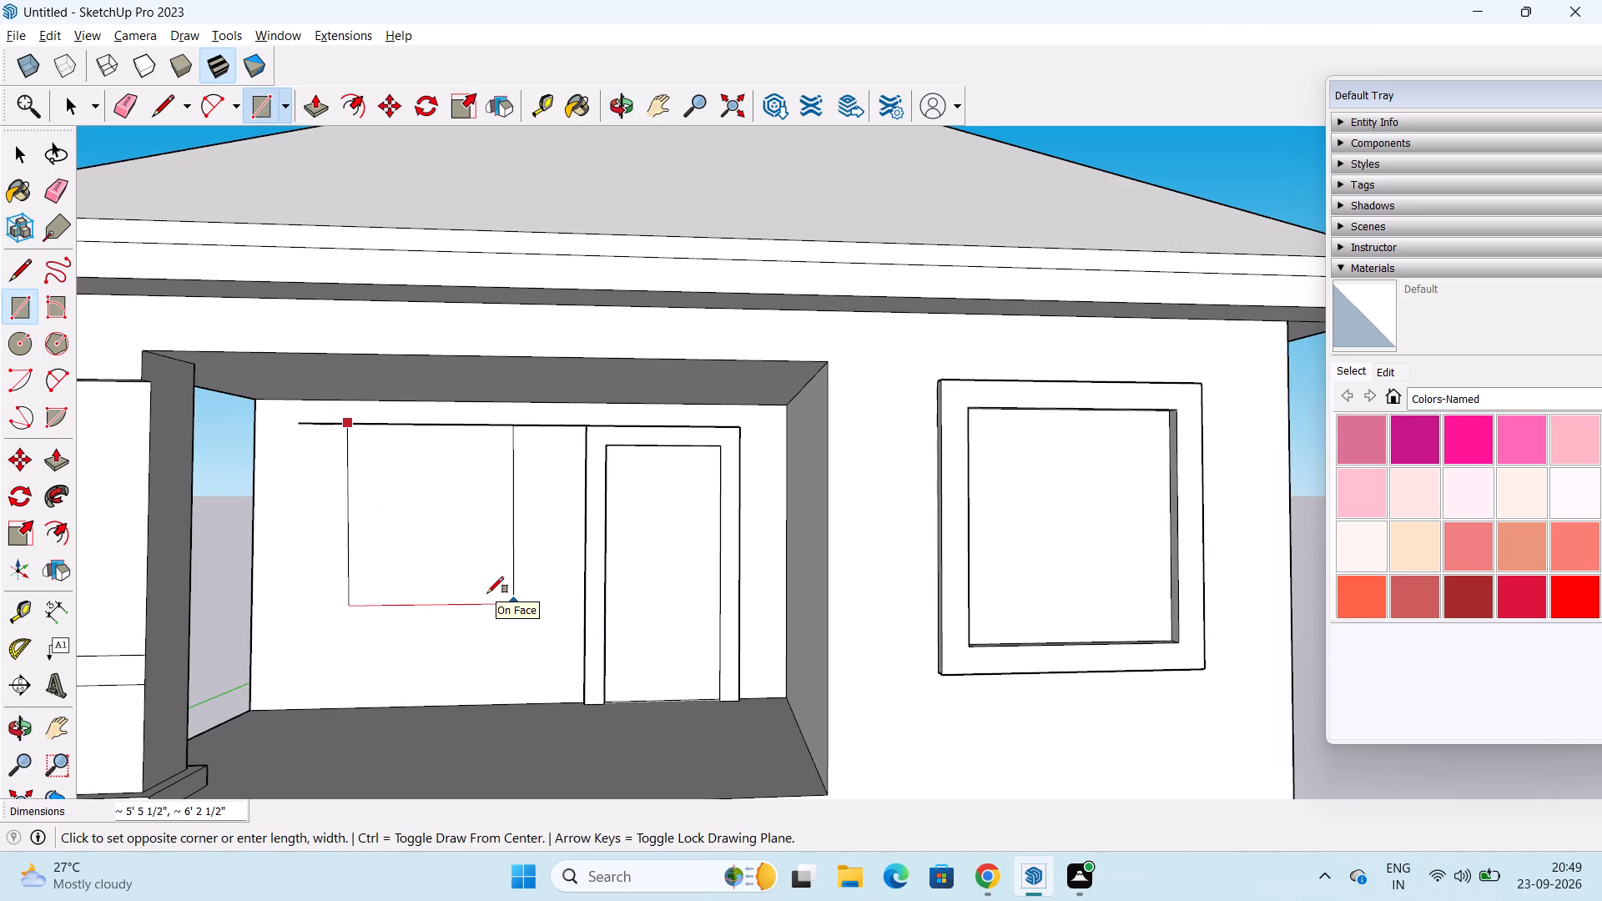
{"action": "type", "text": "5'"}
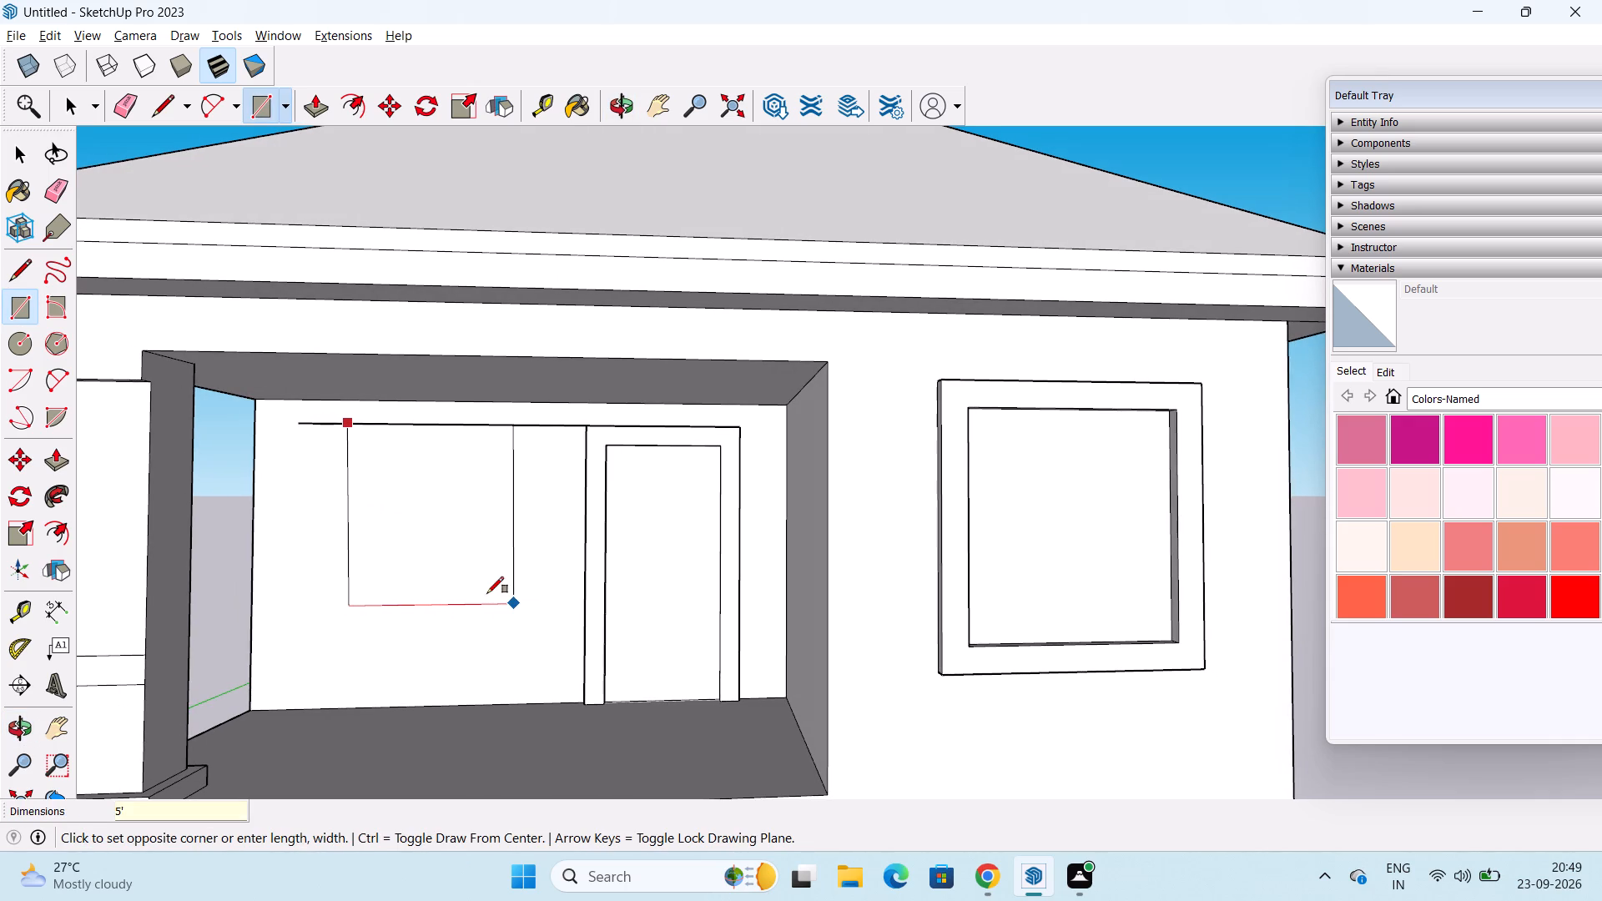
{"action": "type", "text": ",6'"}
{"action": "key", "text": "Return"}
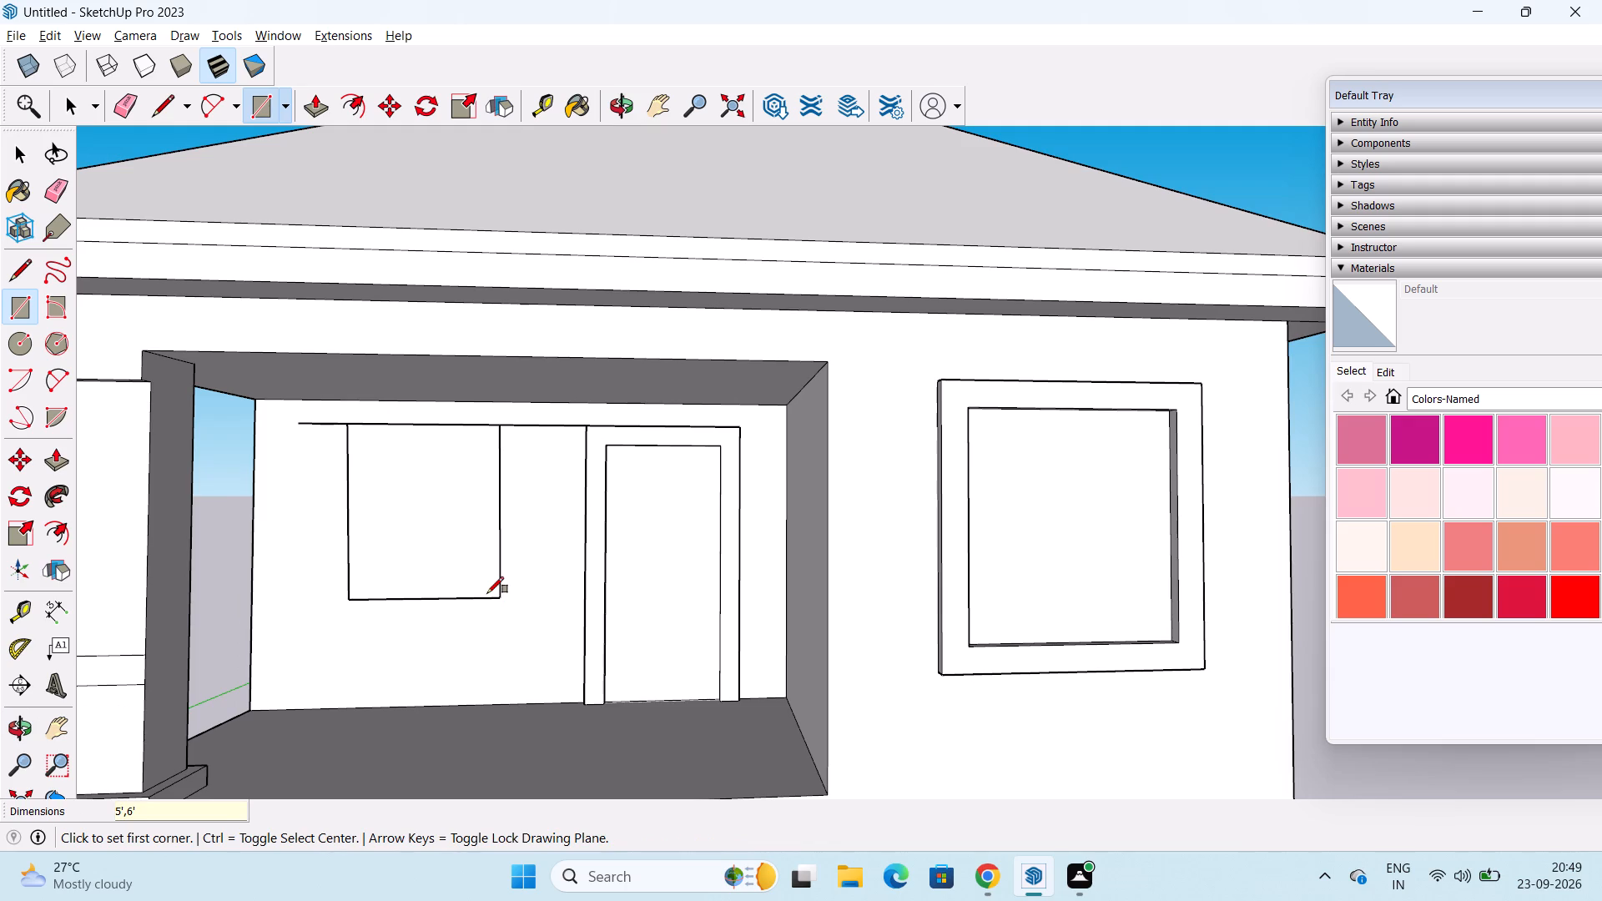
{"action": "middle_click_drag", "start_coordinate": [487, 593], "coordinate": [445, 591]}
{"action": "key", "text": "space"}
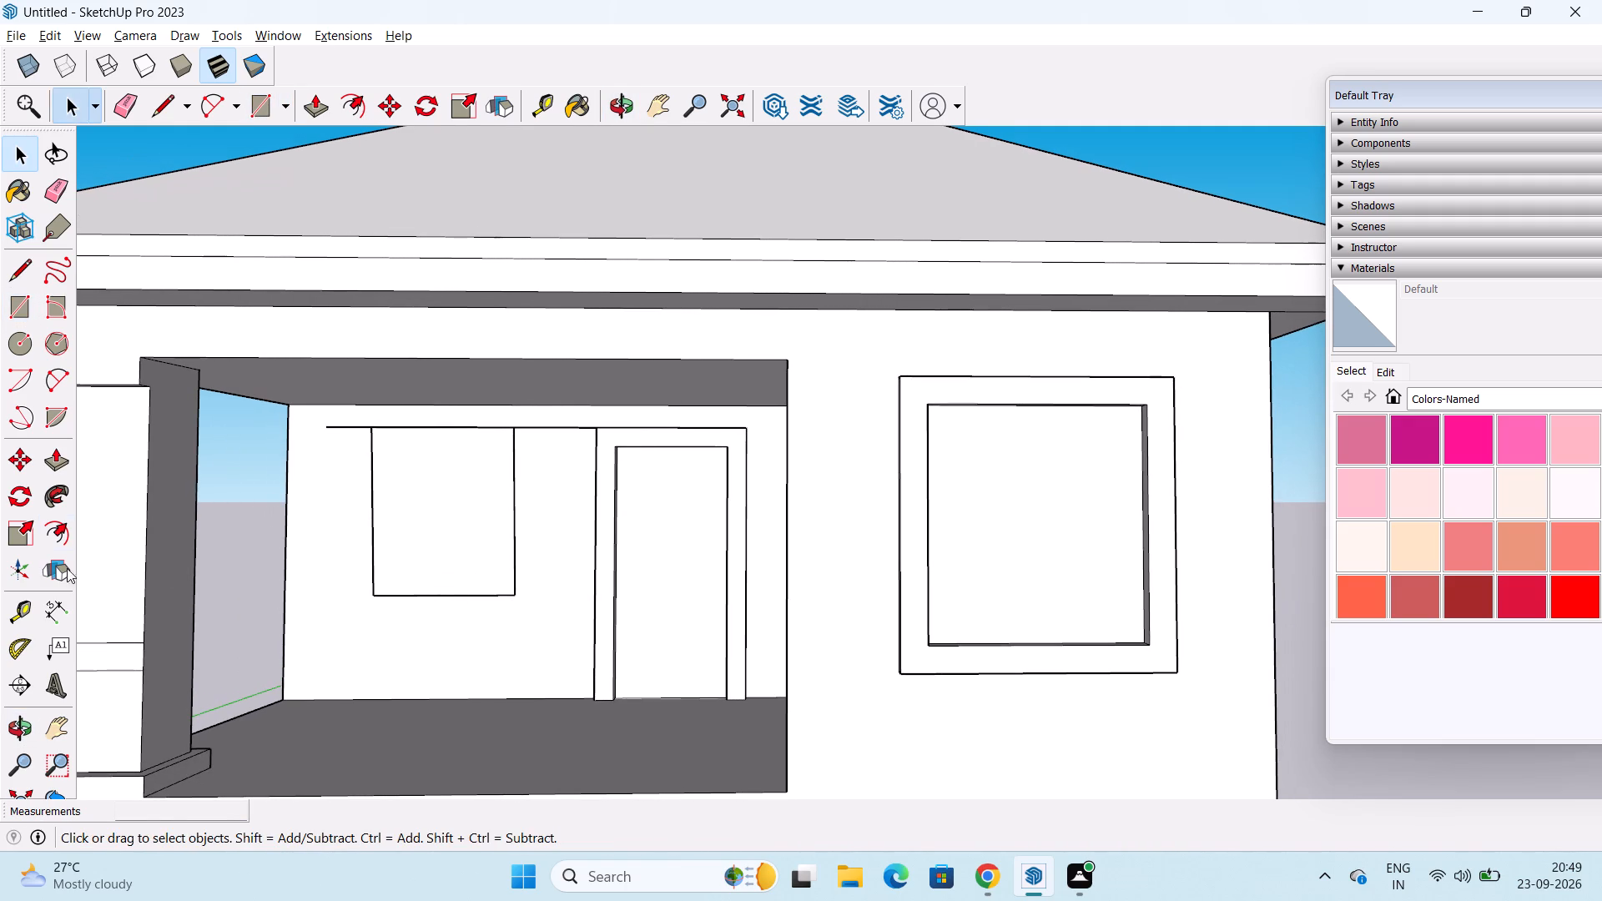
Offset the porch window rectangle's edges 8" inward to form a frame border.
{"action": "left_click", "coordinate": [53, 531]}
{"action": "left_click", "coordinate": [420, 443]}
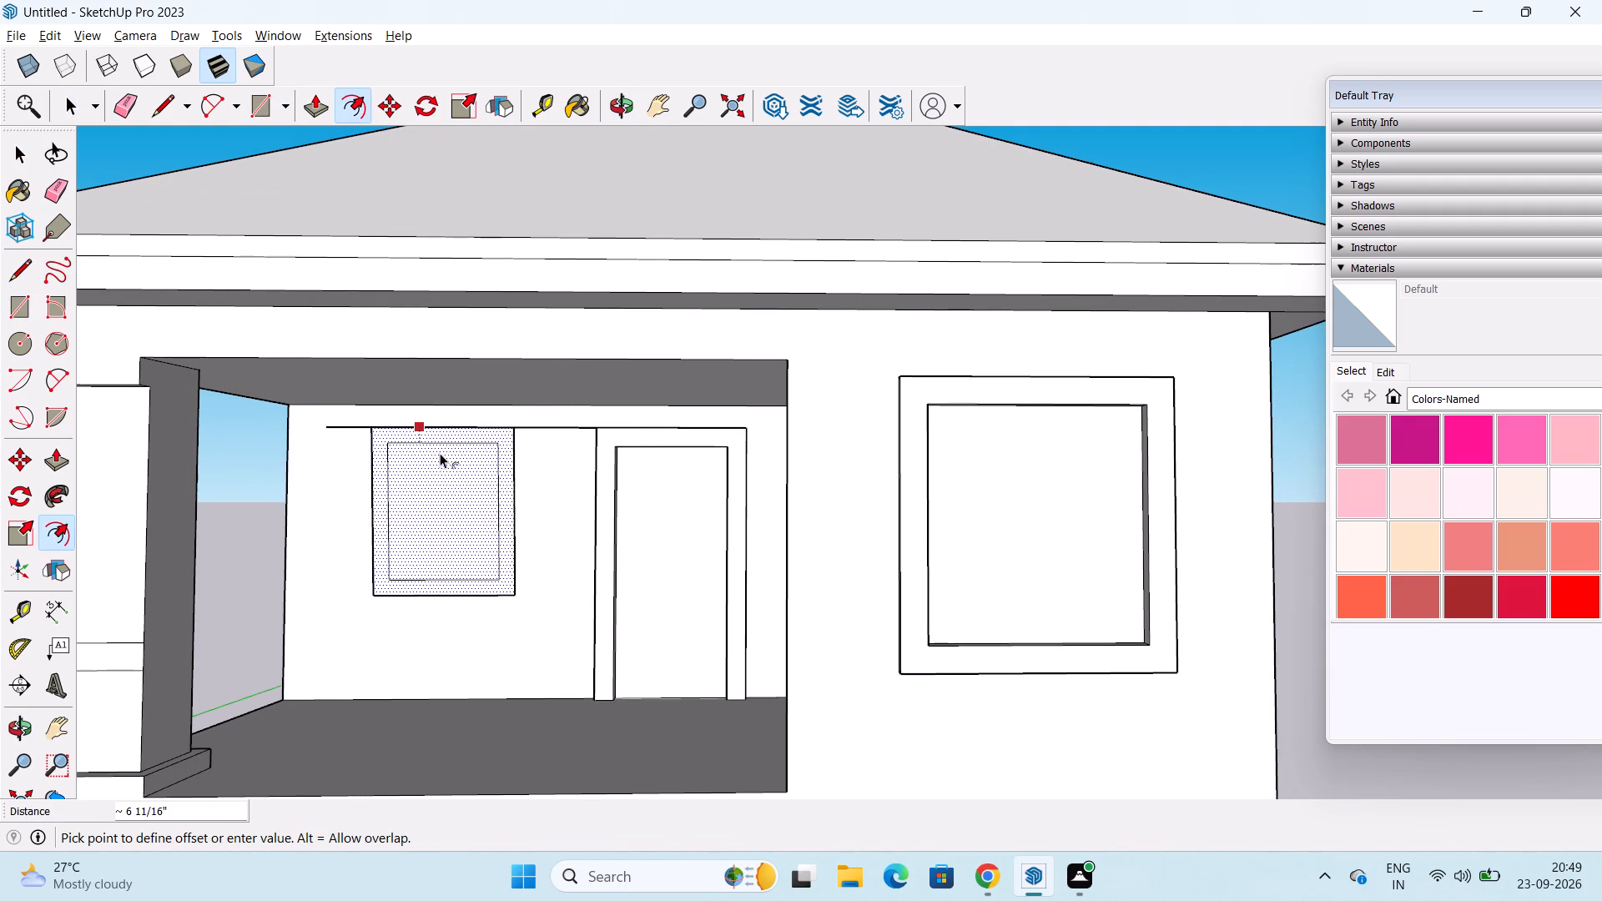
{"action": "key", "text": "ctrl+z"}
{"action": "left_click", "coordinate": [446, 437]}
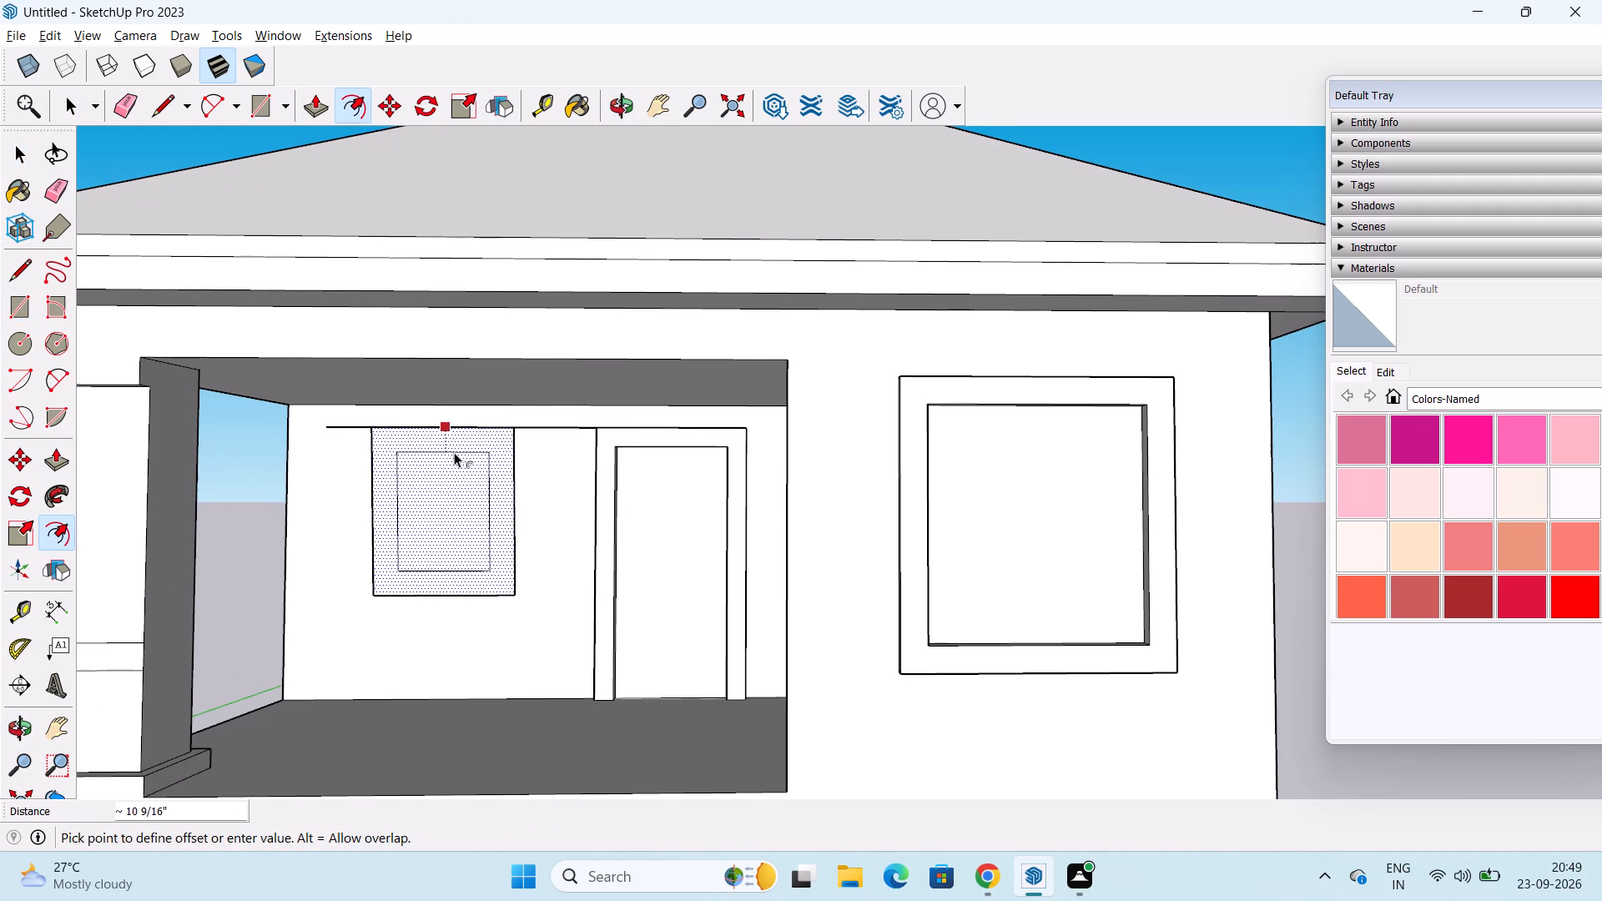
{"action": "type", "text": "8\""}
{"action": "key", "text": "Return"}
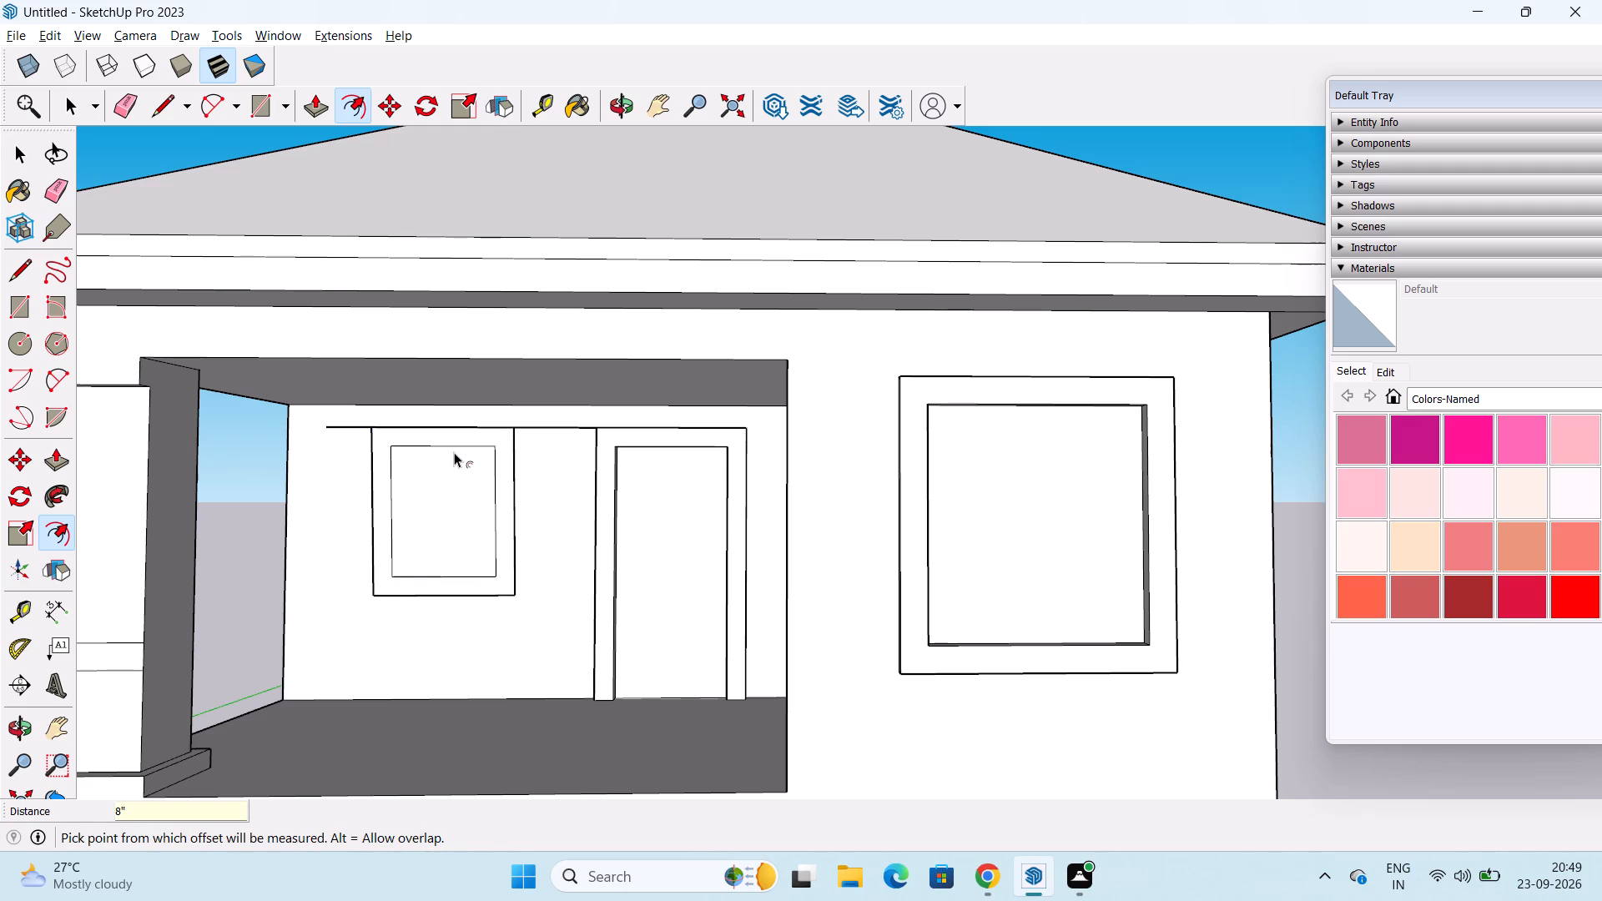
{"action": "key", "text": "space"}
Extrude the porch window's frame border 5" outward from the back wall with Push/Pull.
{"action": "key", "text": "p"}
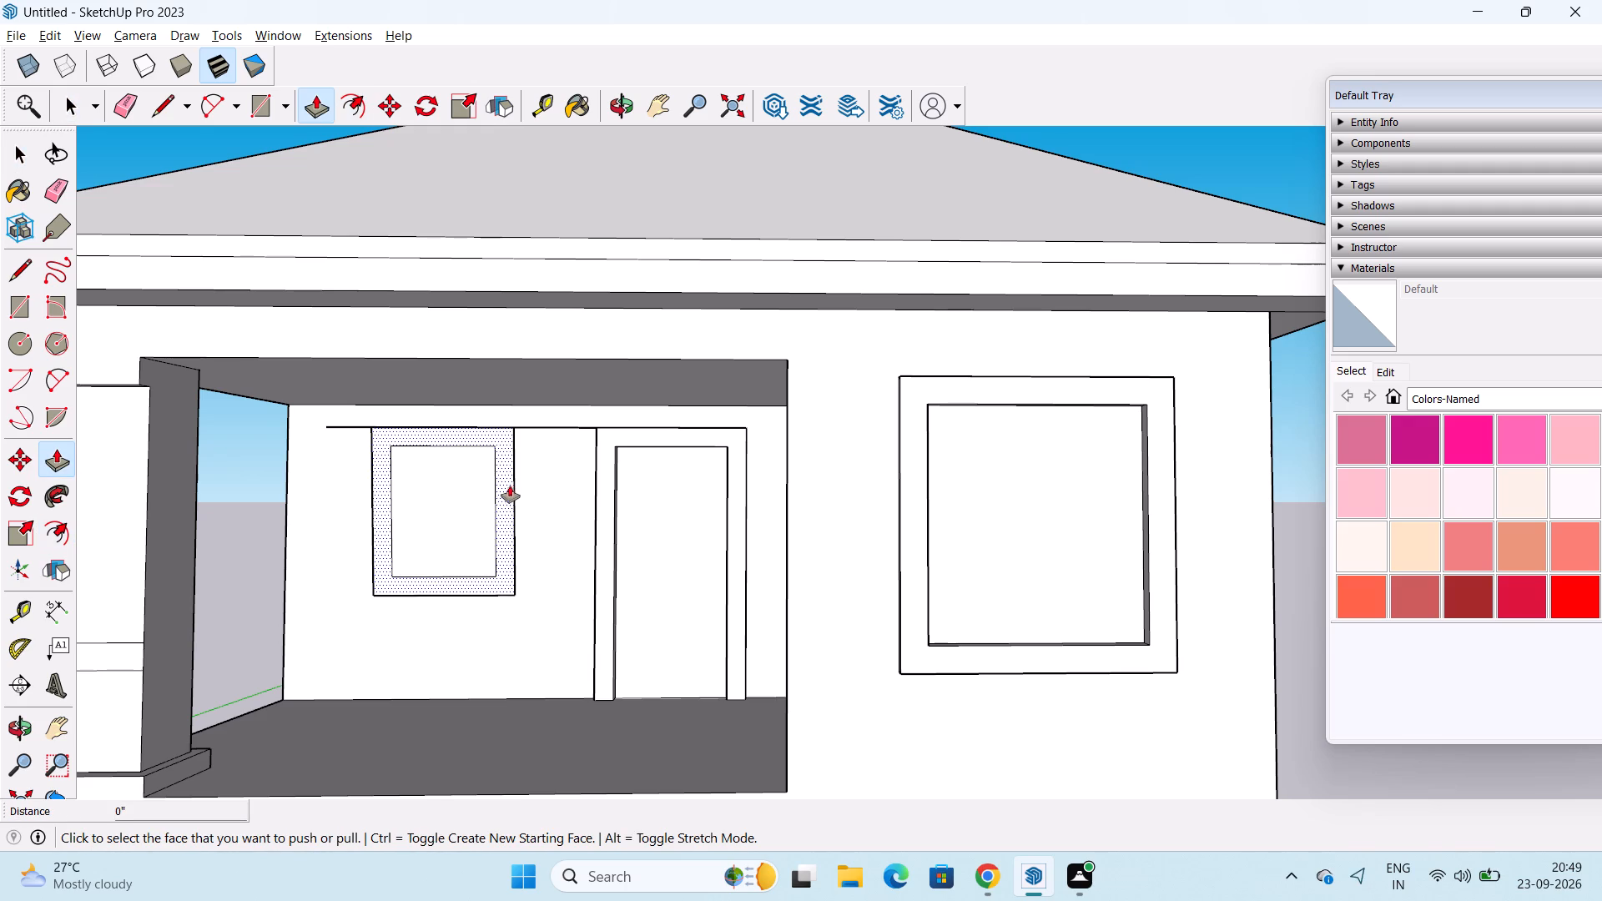
{"action": "left_click", "coordinate": [509, 491]}
{"action": "type", "text": "5\""}
{"action": "key", "text": "Return"}
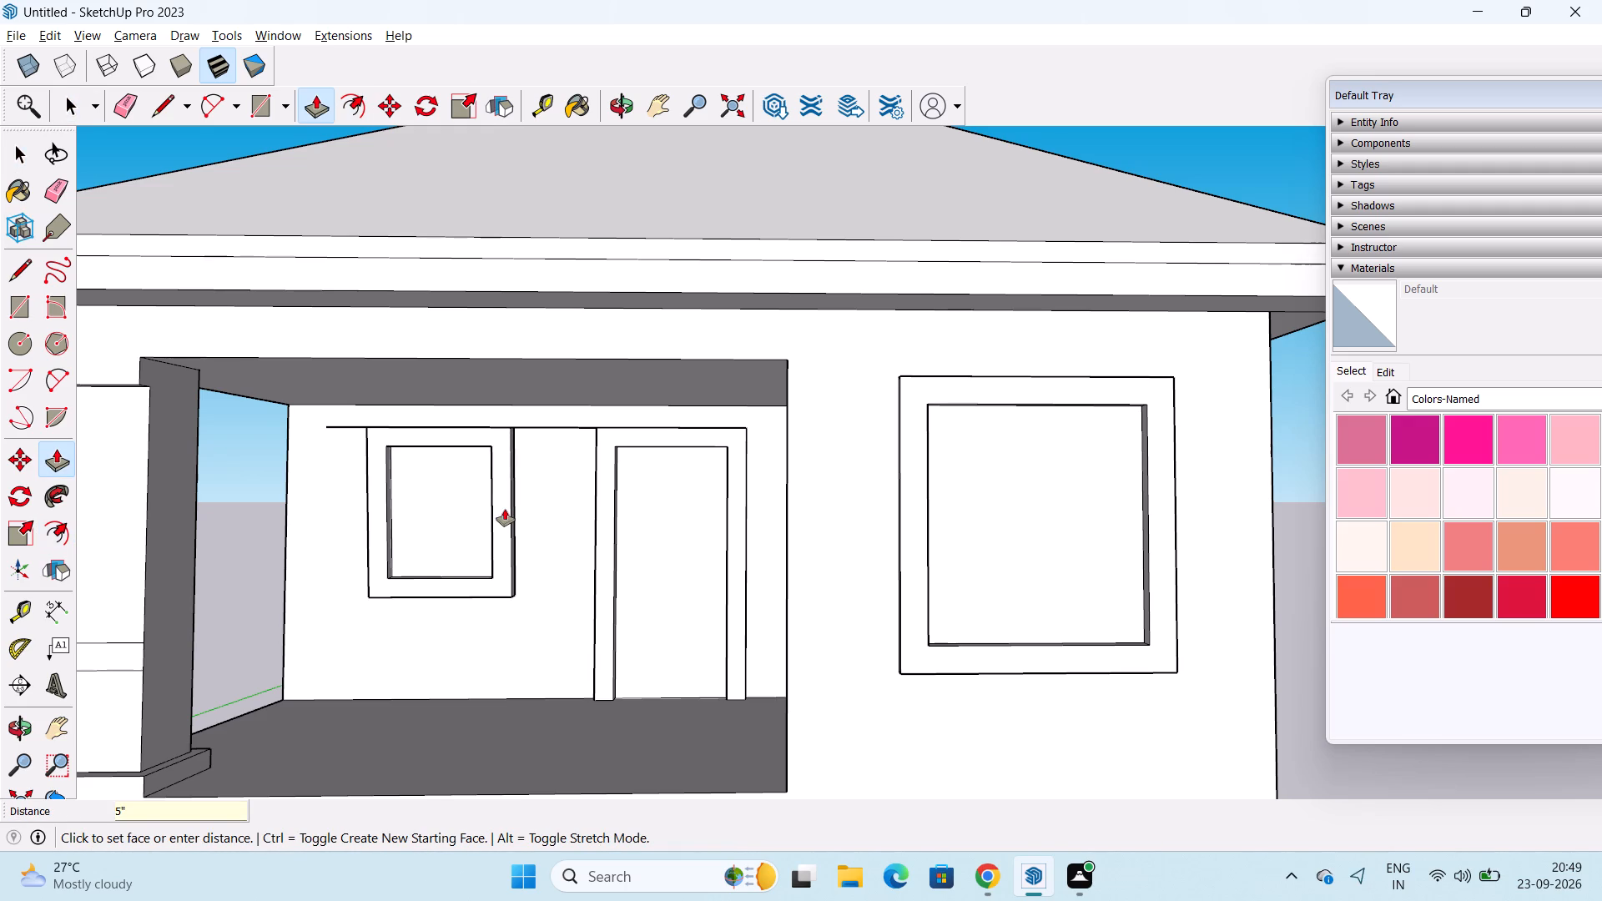
{"action": "key", "text": "space"}
Delete the leftover line segment extending past the porch window's upper corner on the side away from the door.
{"action": "left_click", "coordinate": [349, 425]}
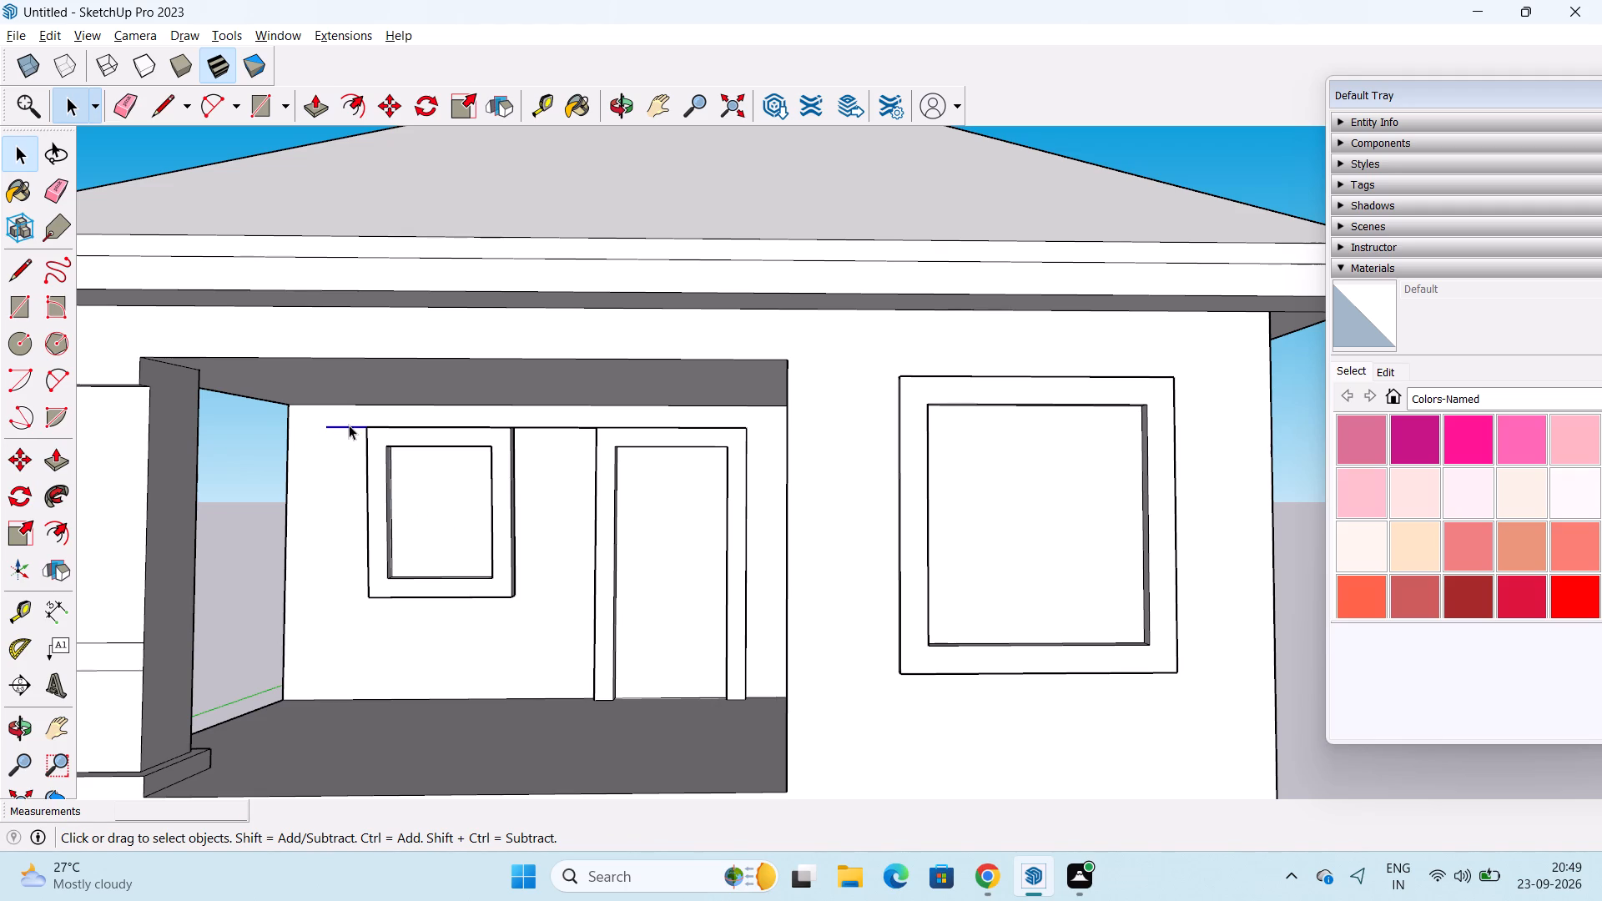
{"action": "key", "text": "Delete"}
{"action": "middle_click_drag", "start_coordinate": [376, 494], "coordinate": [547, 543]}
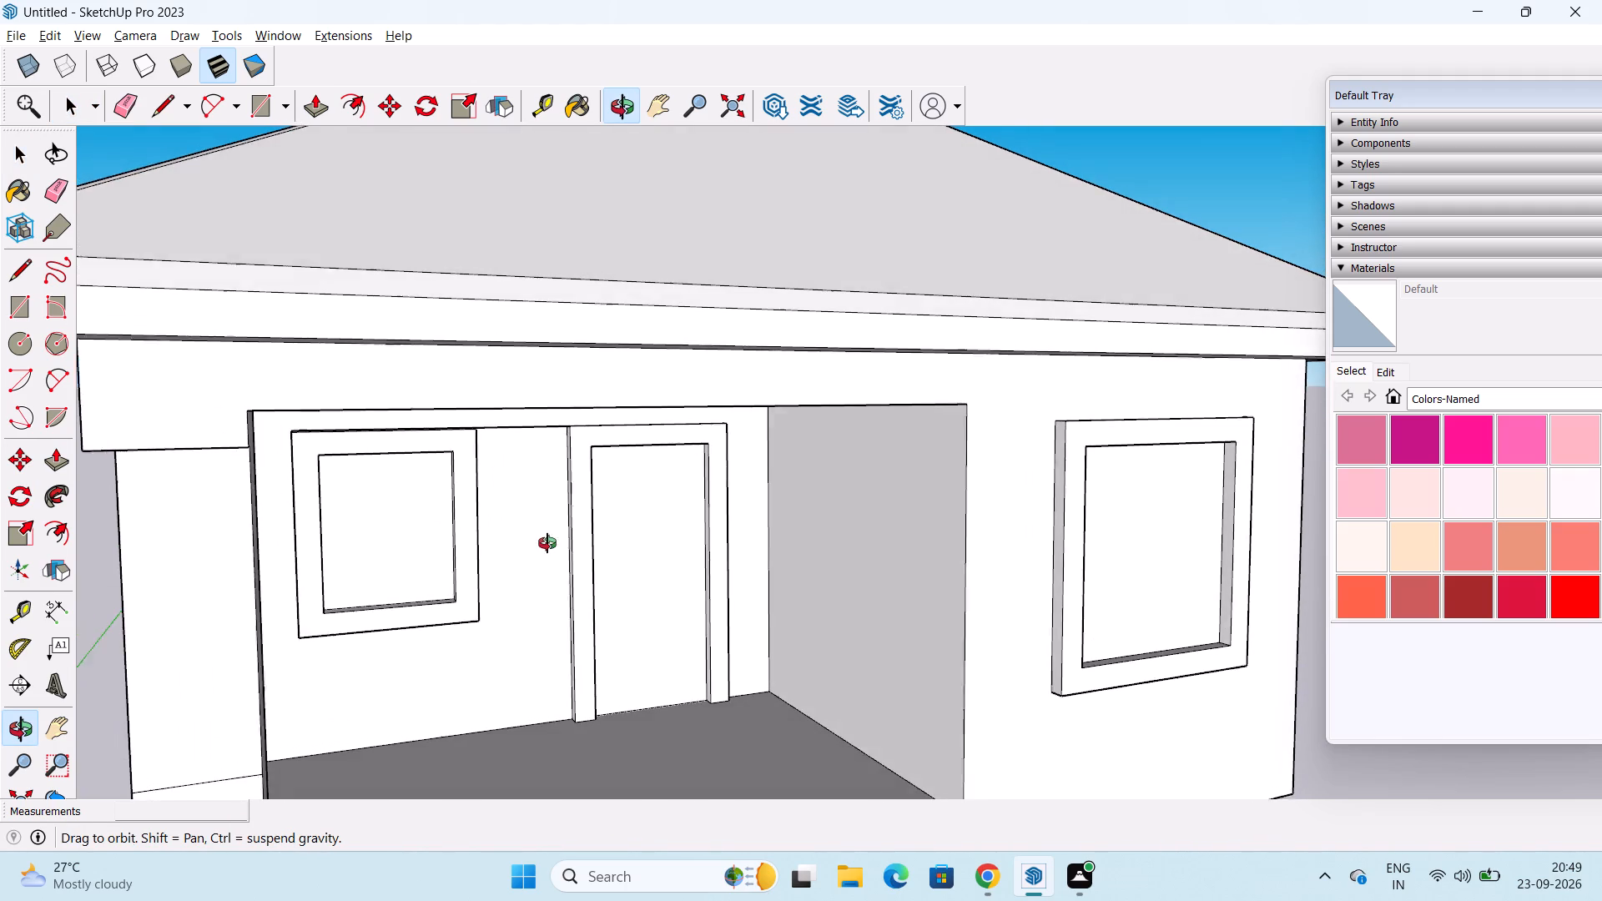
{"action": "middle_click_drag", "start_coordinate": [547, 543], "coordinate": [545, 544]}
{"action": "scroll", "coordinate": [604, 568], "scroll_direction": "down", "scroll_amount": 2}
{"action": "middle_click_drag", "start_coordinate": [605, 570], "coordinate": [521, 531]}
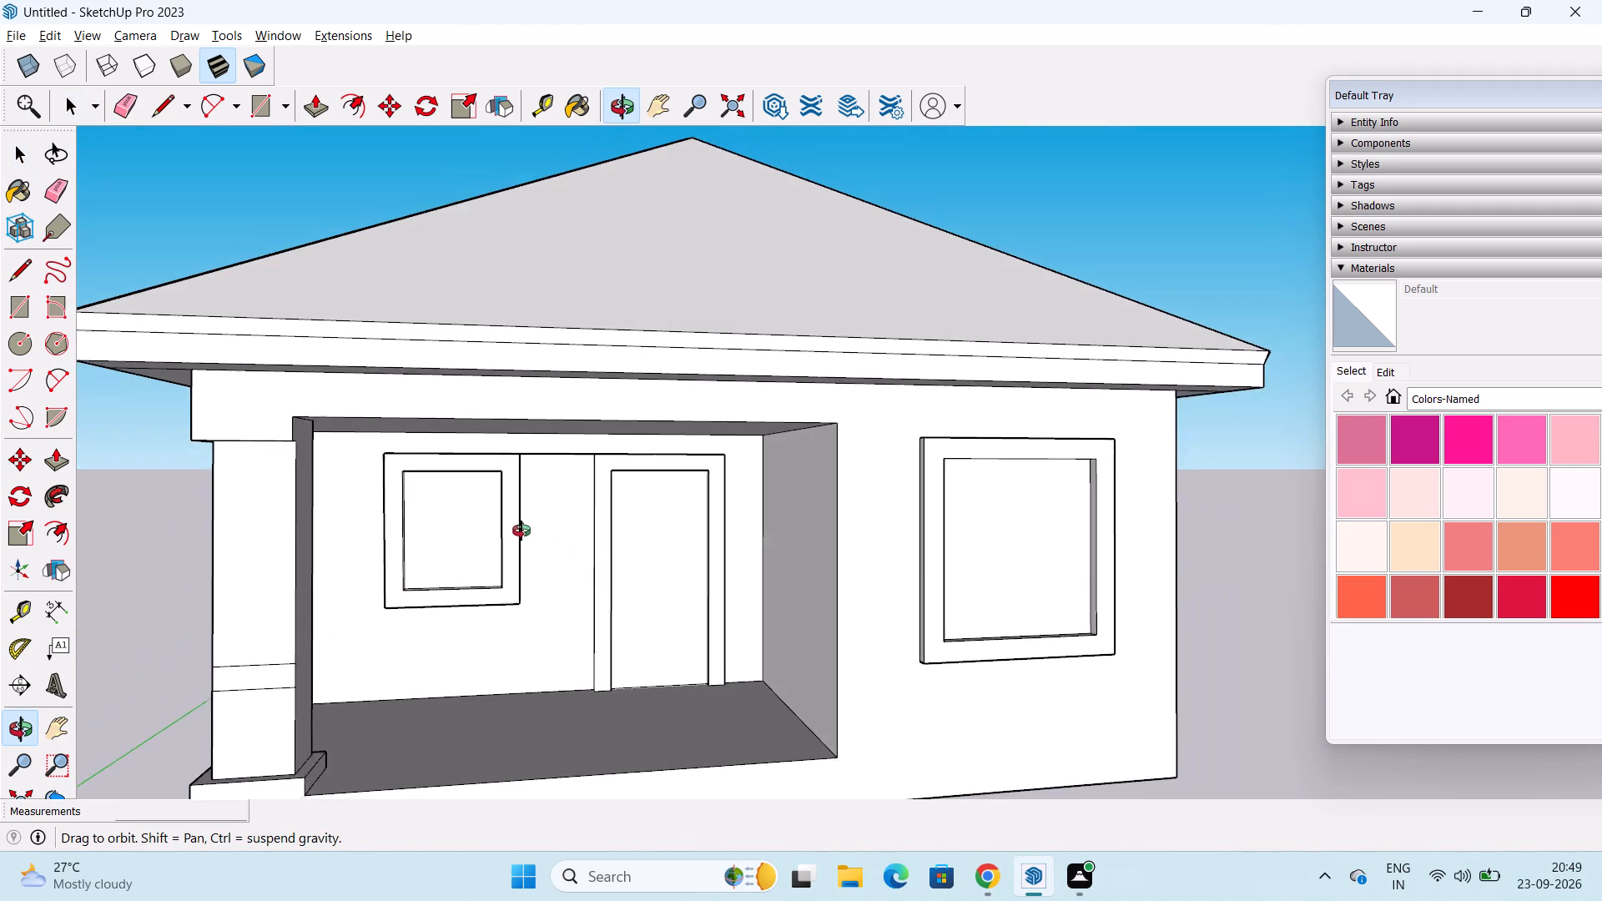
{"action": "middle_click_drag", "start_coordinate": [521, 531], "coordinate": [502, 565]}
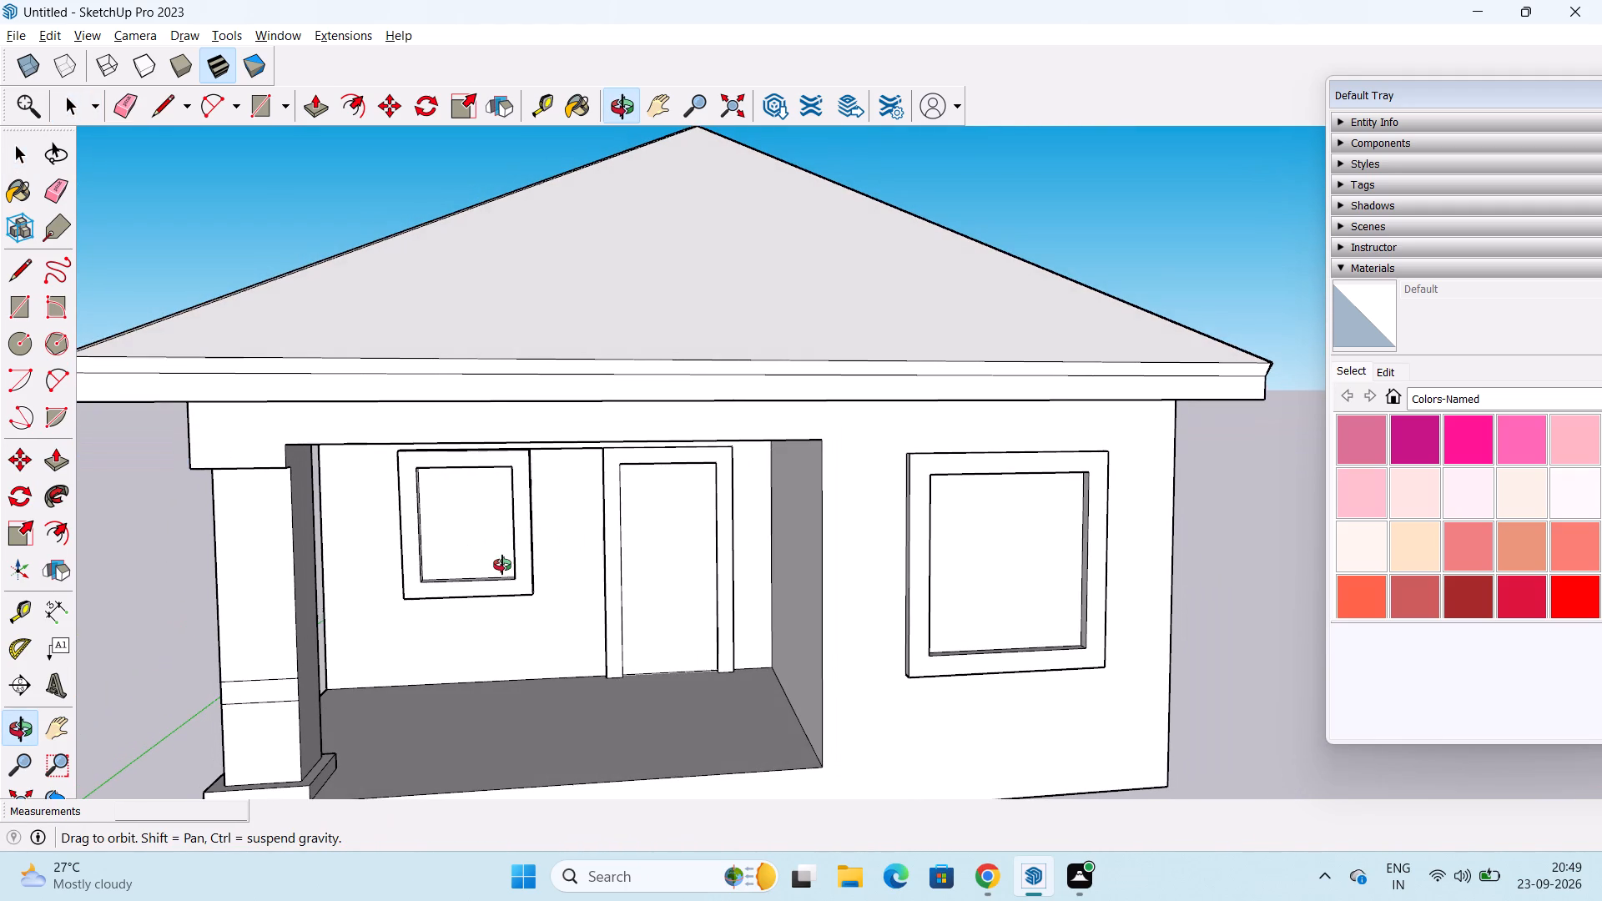
Examine the porch, its framed door and window, and the front window from different angles.
{"action": "middle_click_drag", "start_coordinate": [502, 565], "coordinate": [498, 564]}
{"action": "middle_click_drag", "start_coordinate": [535, 602], "coordinate": [483, 593]}
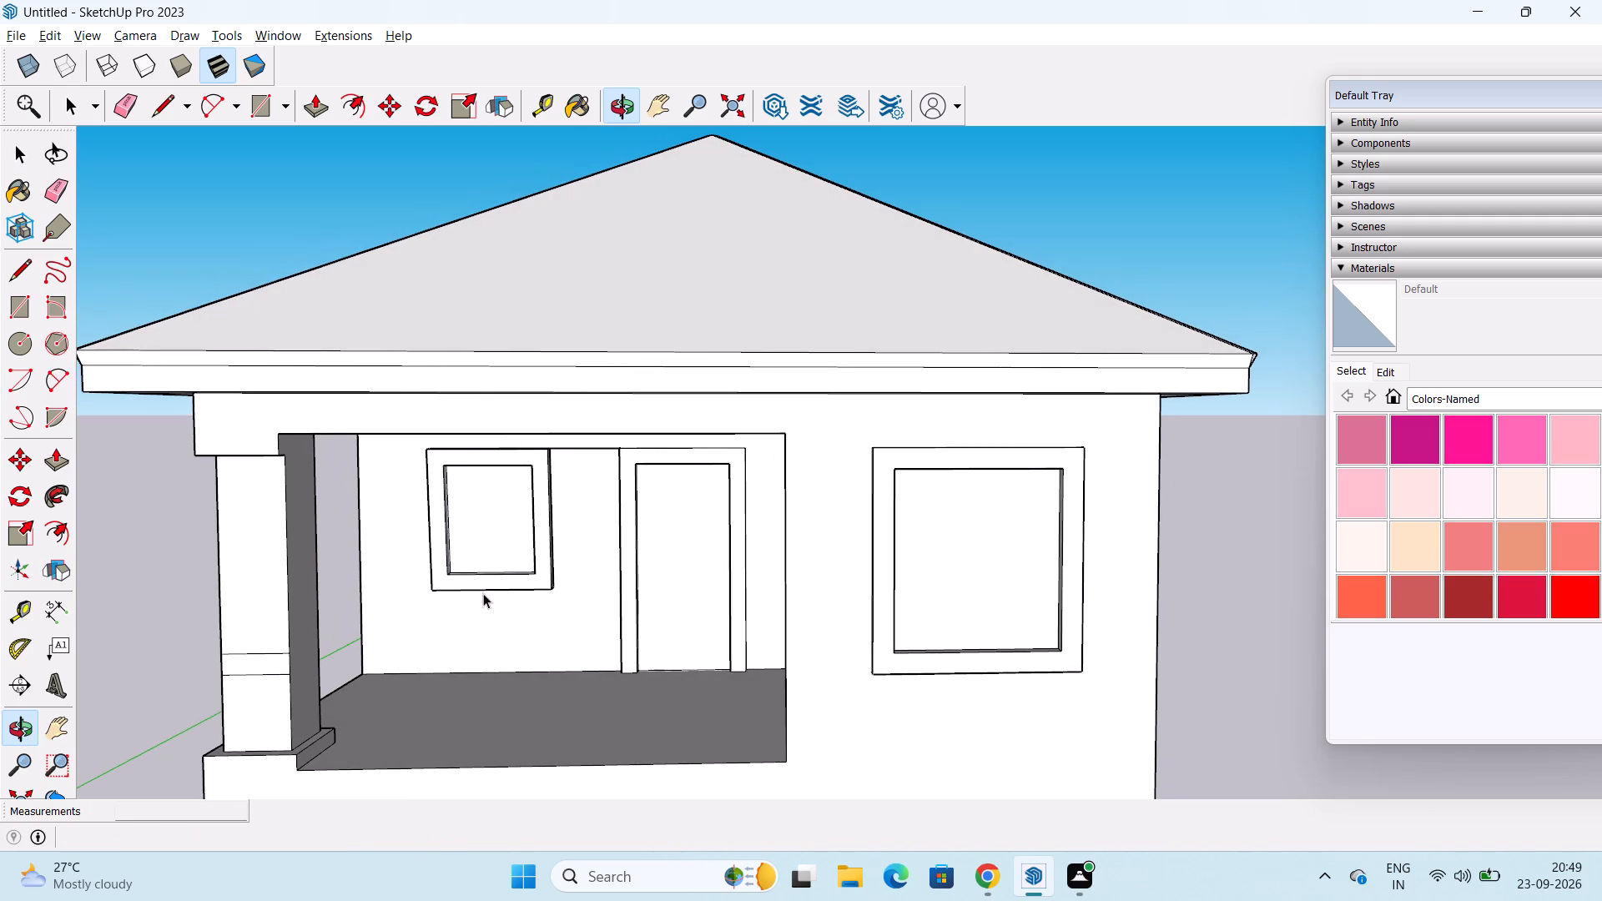
{"action": "middle_click_drag", "start_coordinate": [496, 596], "coordinate": [730, 569]}
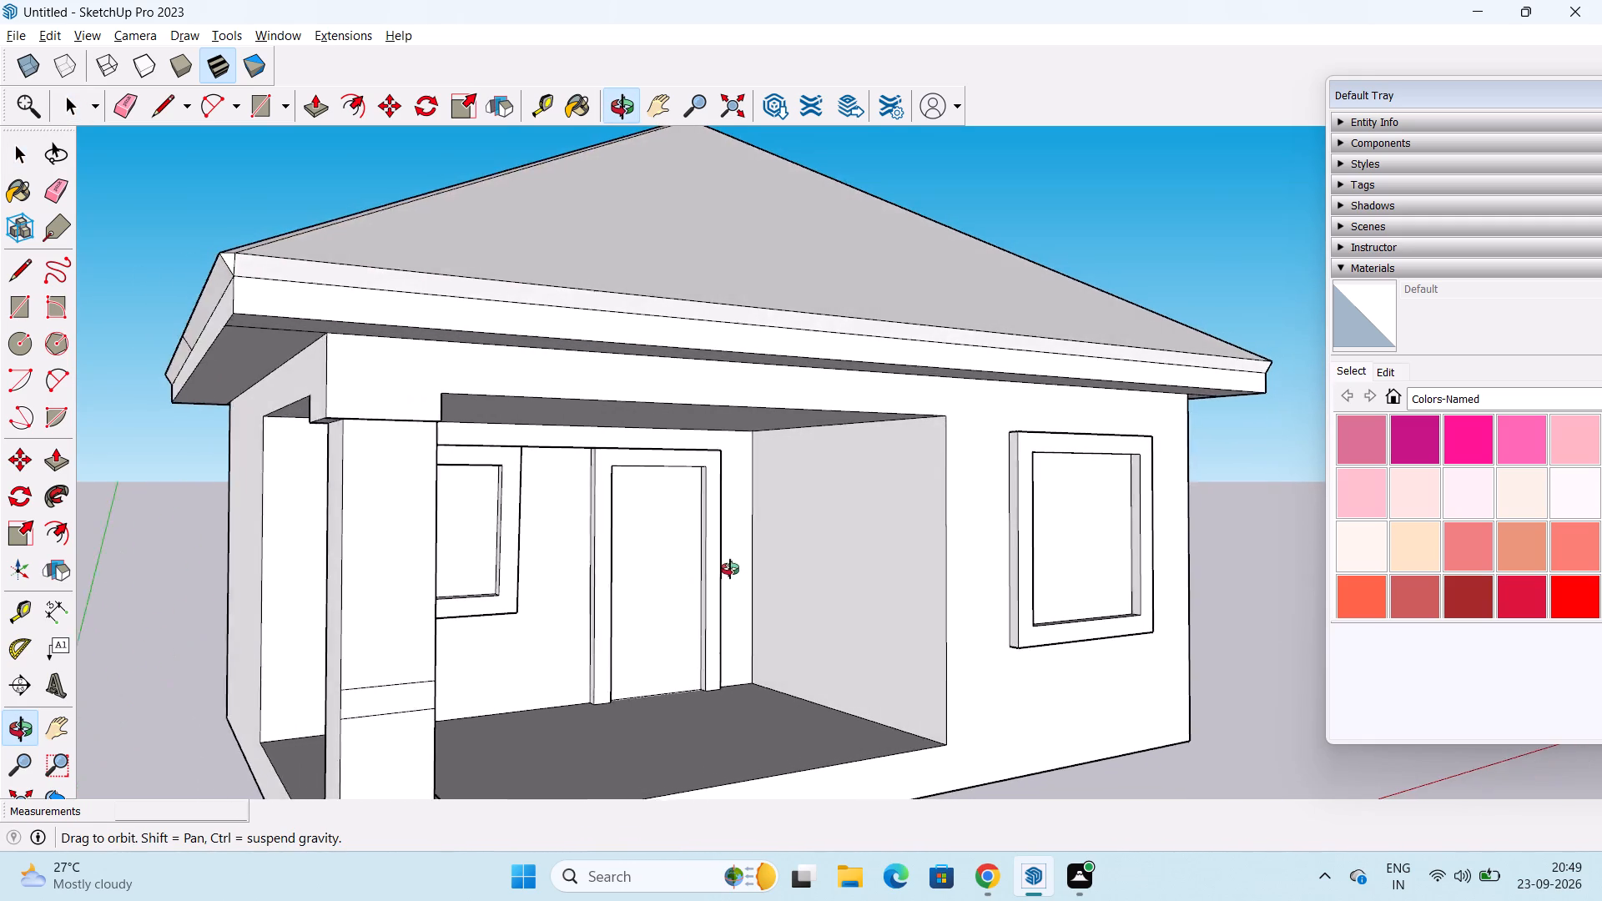
{"action": "middle_click_drag", "start_coordinate": [730, 569], "coordinate": [738, 574]}
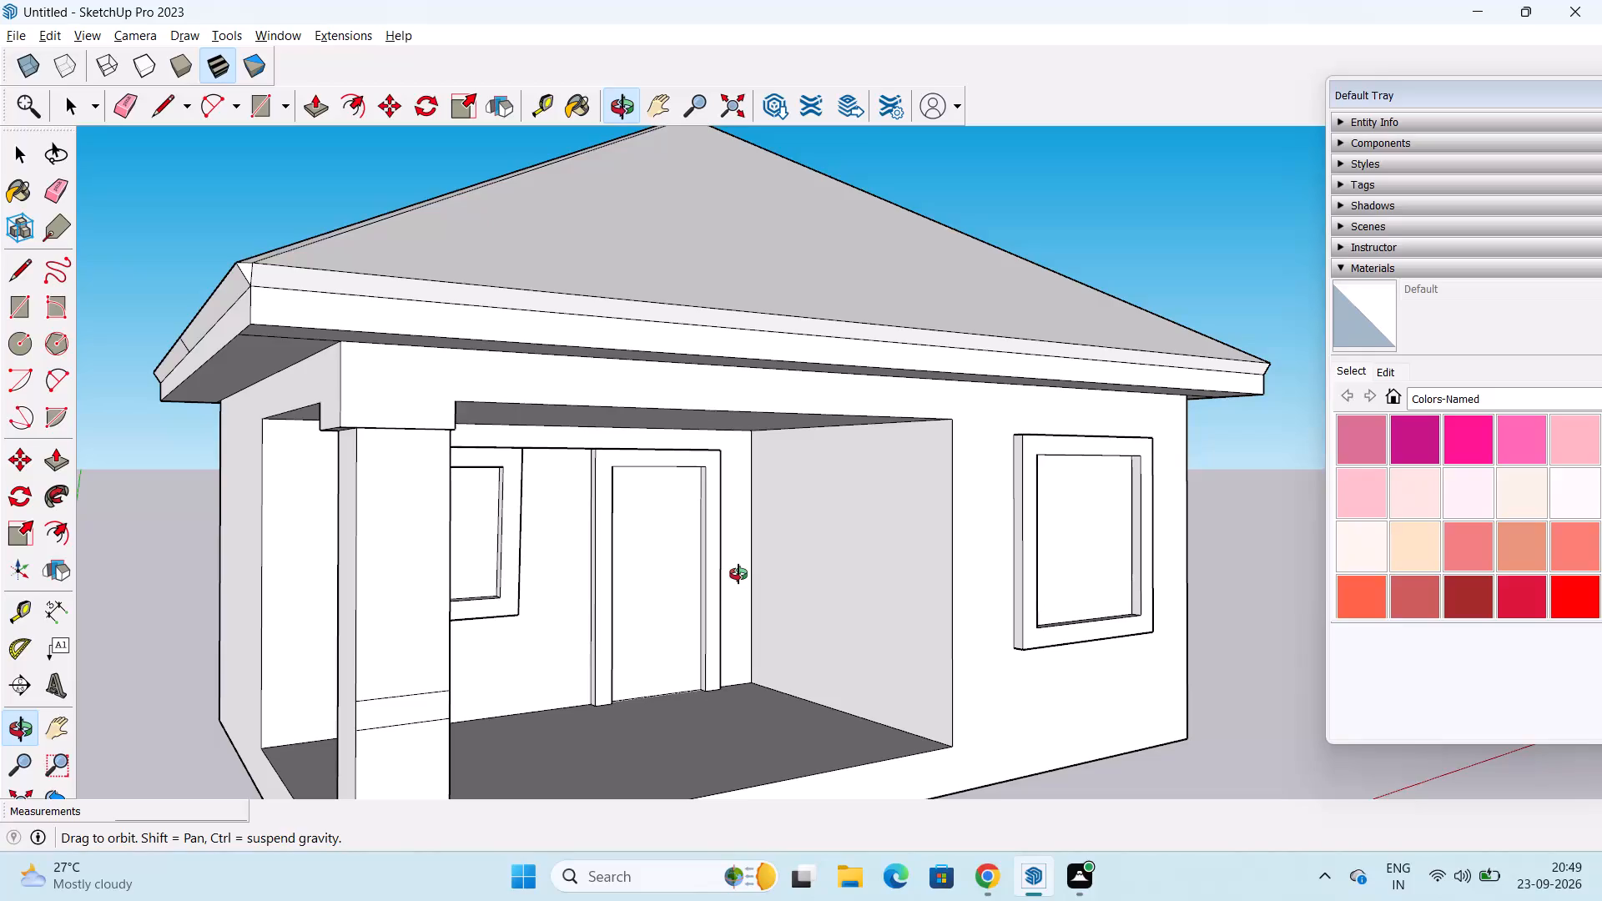
{"action": "middle_click_drag", "start_coordinate": [738, 574], "coordinate": [737, 575]}
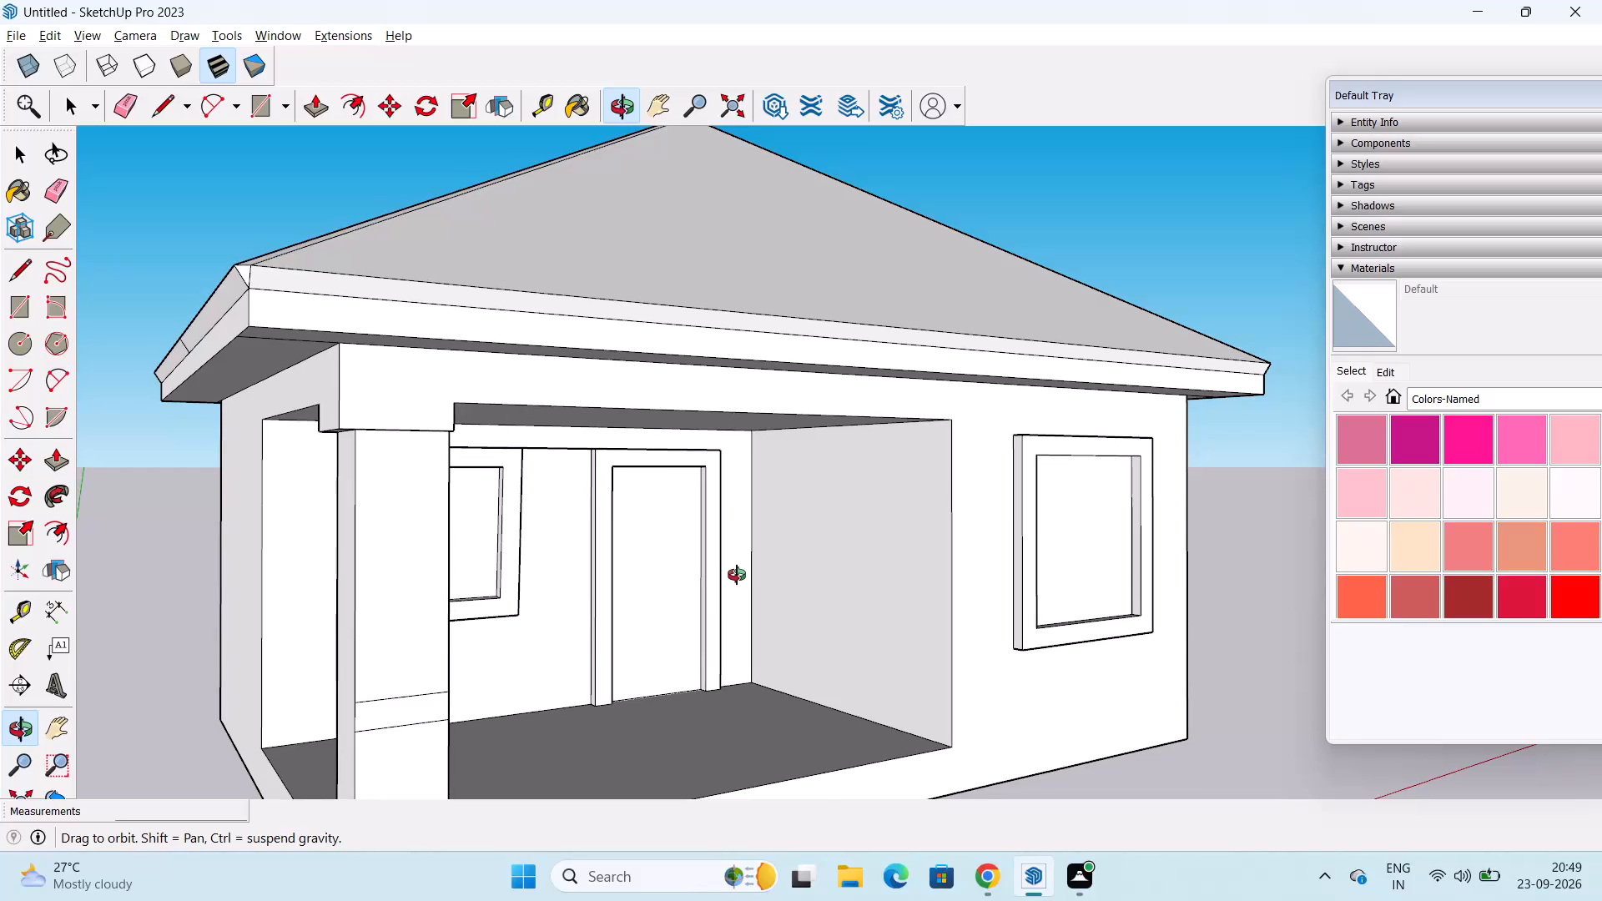
{"action": "middle_click_drag", "start_coordinate": [737, 575], "coordinate": [713, 576]}
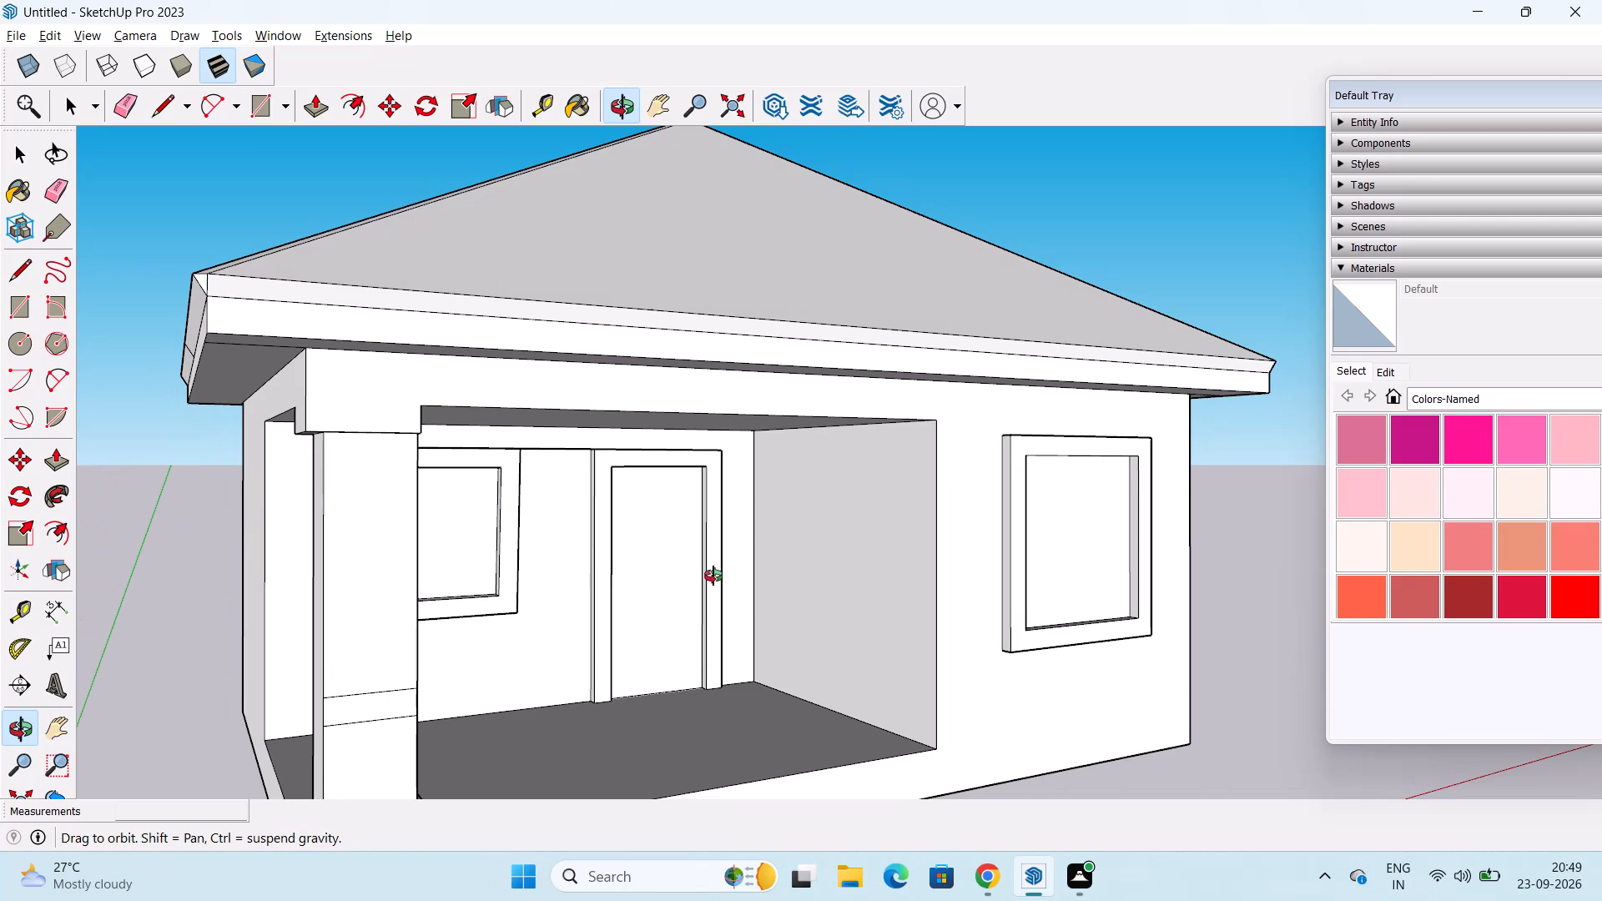
{"action": "middle_click_drag", "start_coordinate": [713, 576], "coordinate": [579, 576]}
{"action": "scroll", "coordinate": [579, 567], "scroll_direction": "down", "scroll_amount": 1}
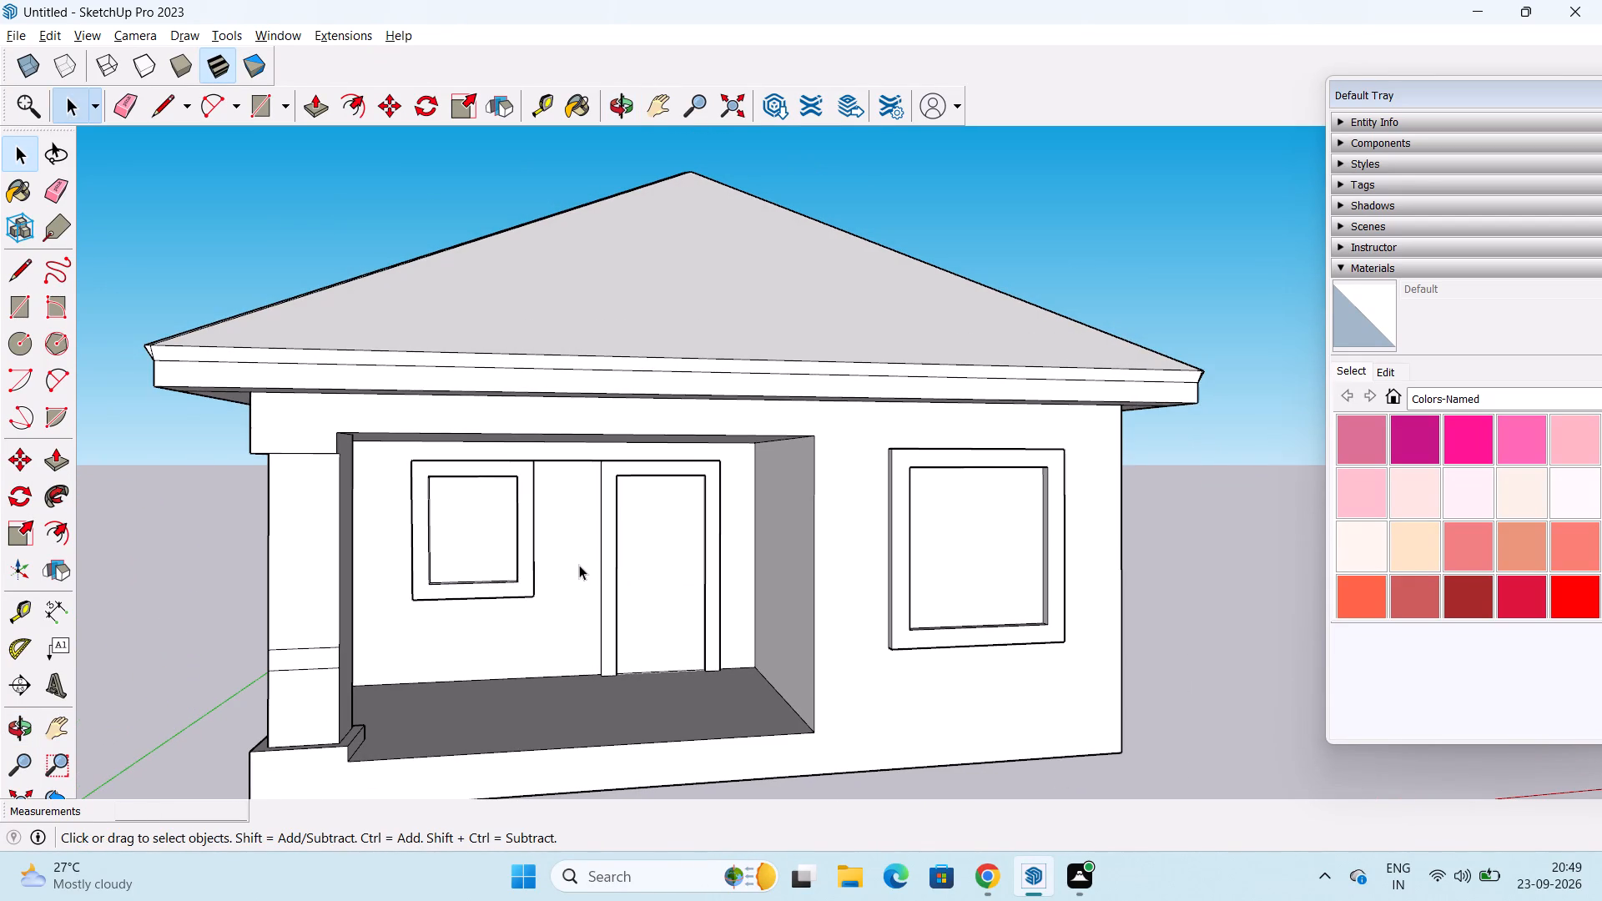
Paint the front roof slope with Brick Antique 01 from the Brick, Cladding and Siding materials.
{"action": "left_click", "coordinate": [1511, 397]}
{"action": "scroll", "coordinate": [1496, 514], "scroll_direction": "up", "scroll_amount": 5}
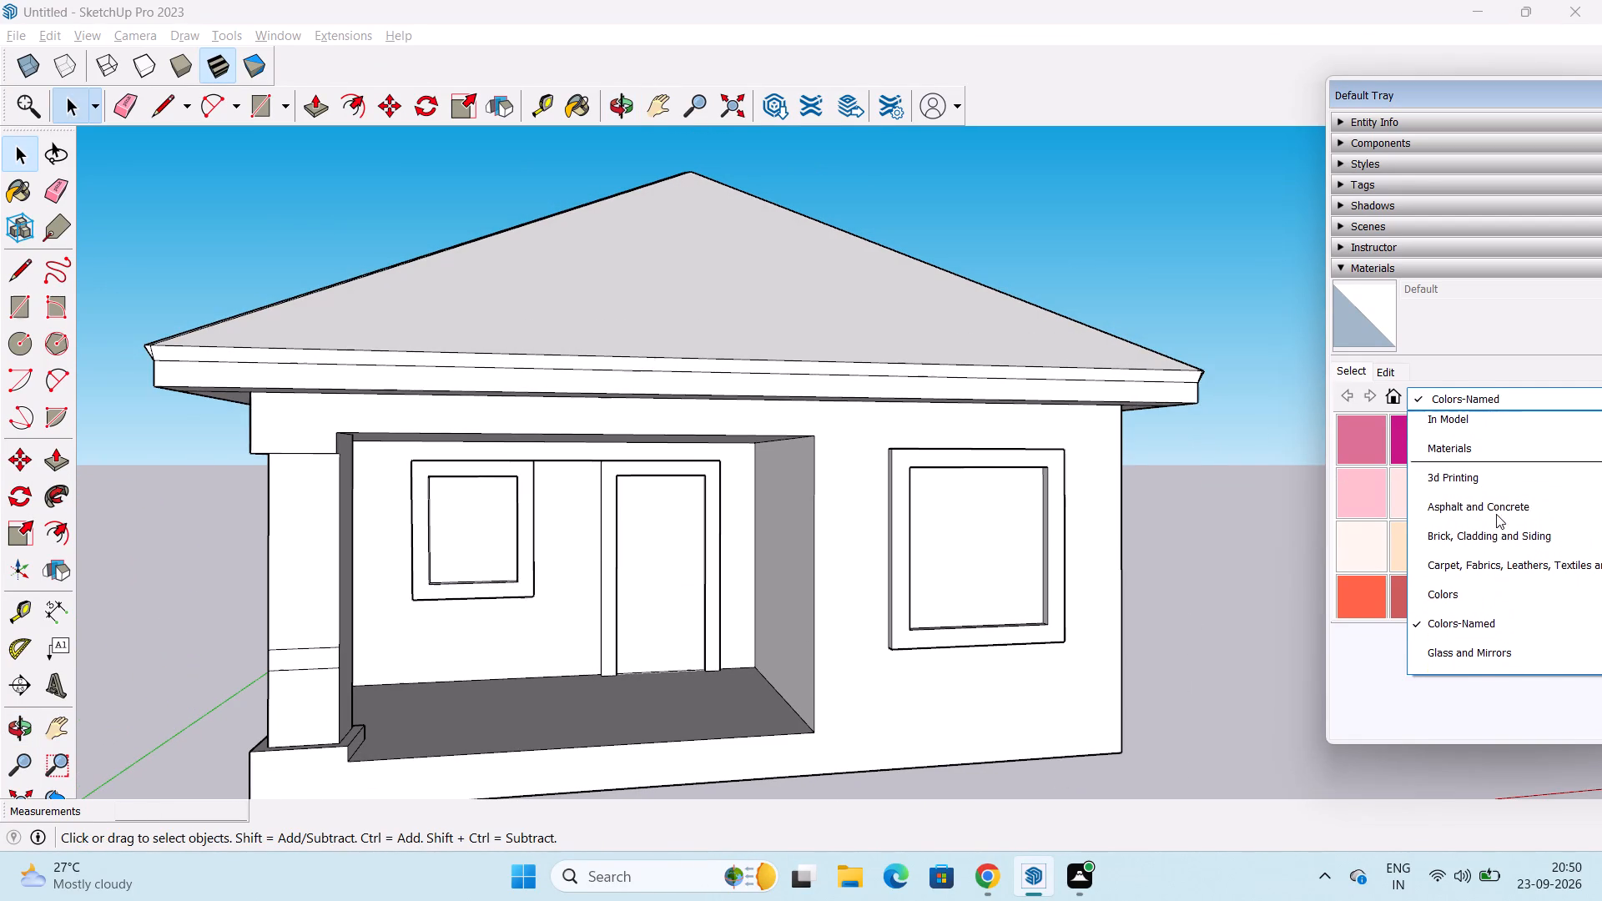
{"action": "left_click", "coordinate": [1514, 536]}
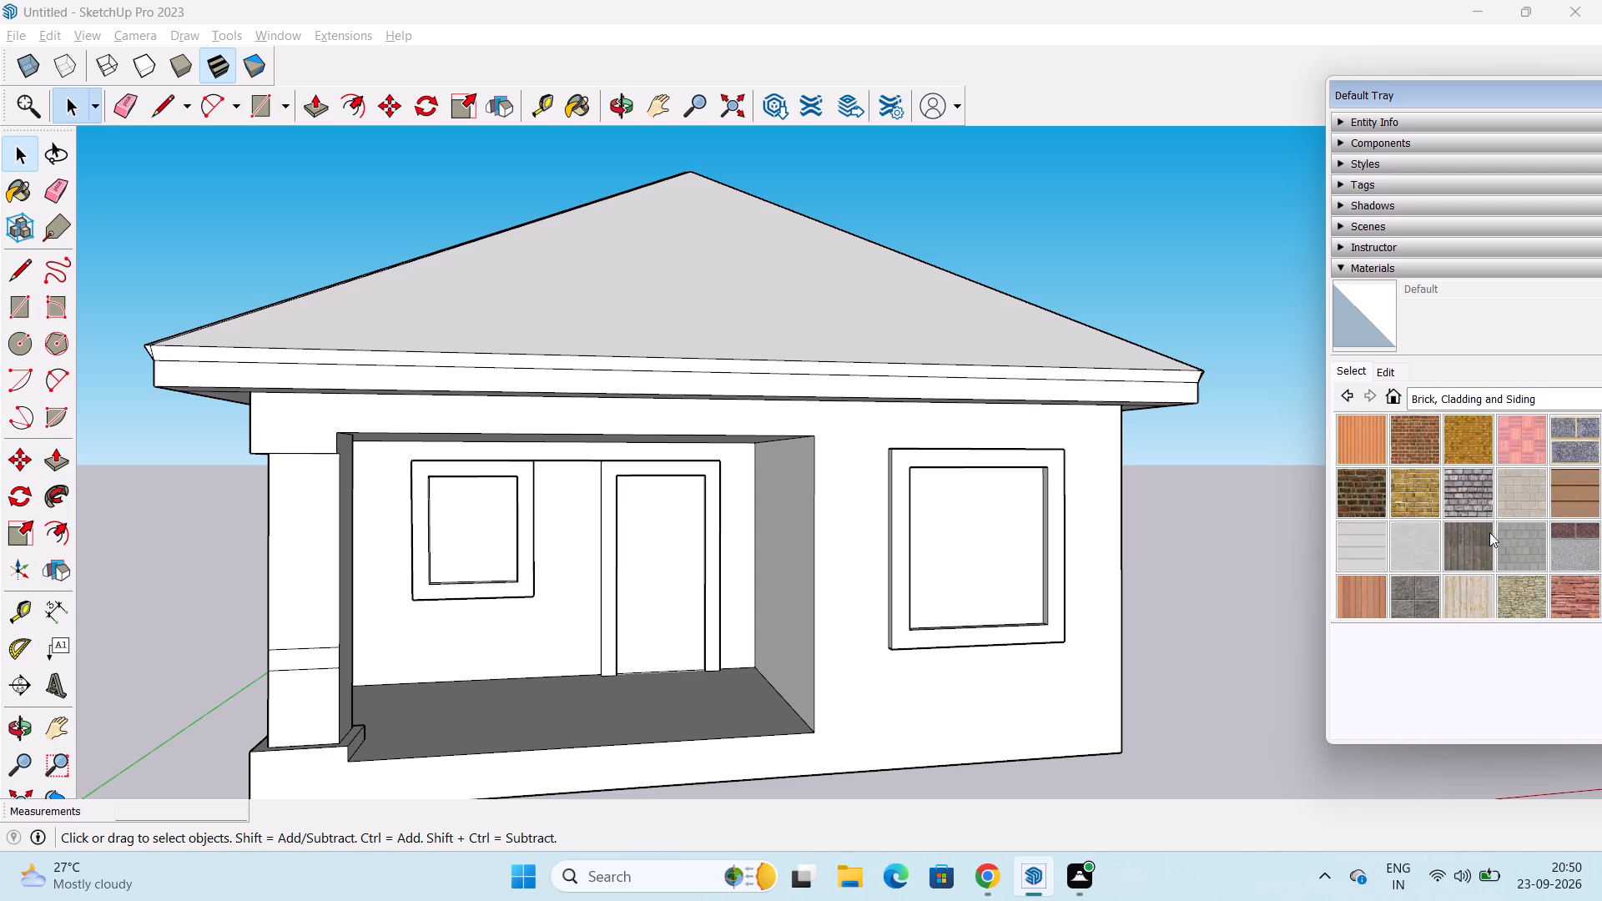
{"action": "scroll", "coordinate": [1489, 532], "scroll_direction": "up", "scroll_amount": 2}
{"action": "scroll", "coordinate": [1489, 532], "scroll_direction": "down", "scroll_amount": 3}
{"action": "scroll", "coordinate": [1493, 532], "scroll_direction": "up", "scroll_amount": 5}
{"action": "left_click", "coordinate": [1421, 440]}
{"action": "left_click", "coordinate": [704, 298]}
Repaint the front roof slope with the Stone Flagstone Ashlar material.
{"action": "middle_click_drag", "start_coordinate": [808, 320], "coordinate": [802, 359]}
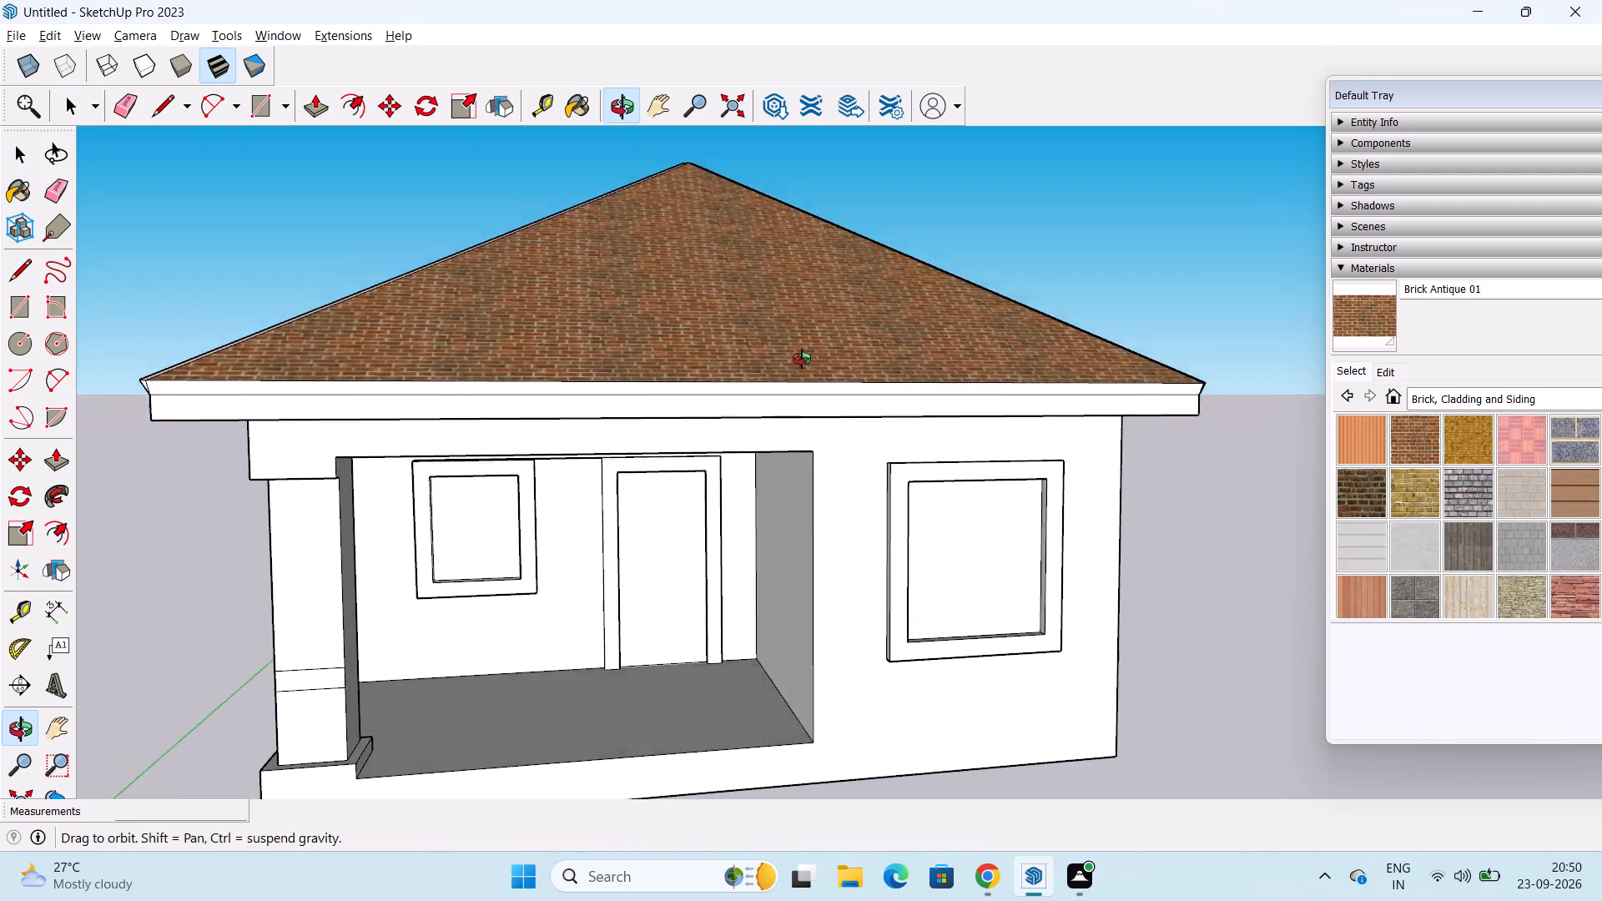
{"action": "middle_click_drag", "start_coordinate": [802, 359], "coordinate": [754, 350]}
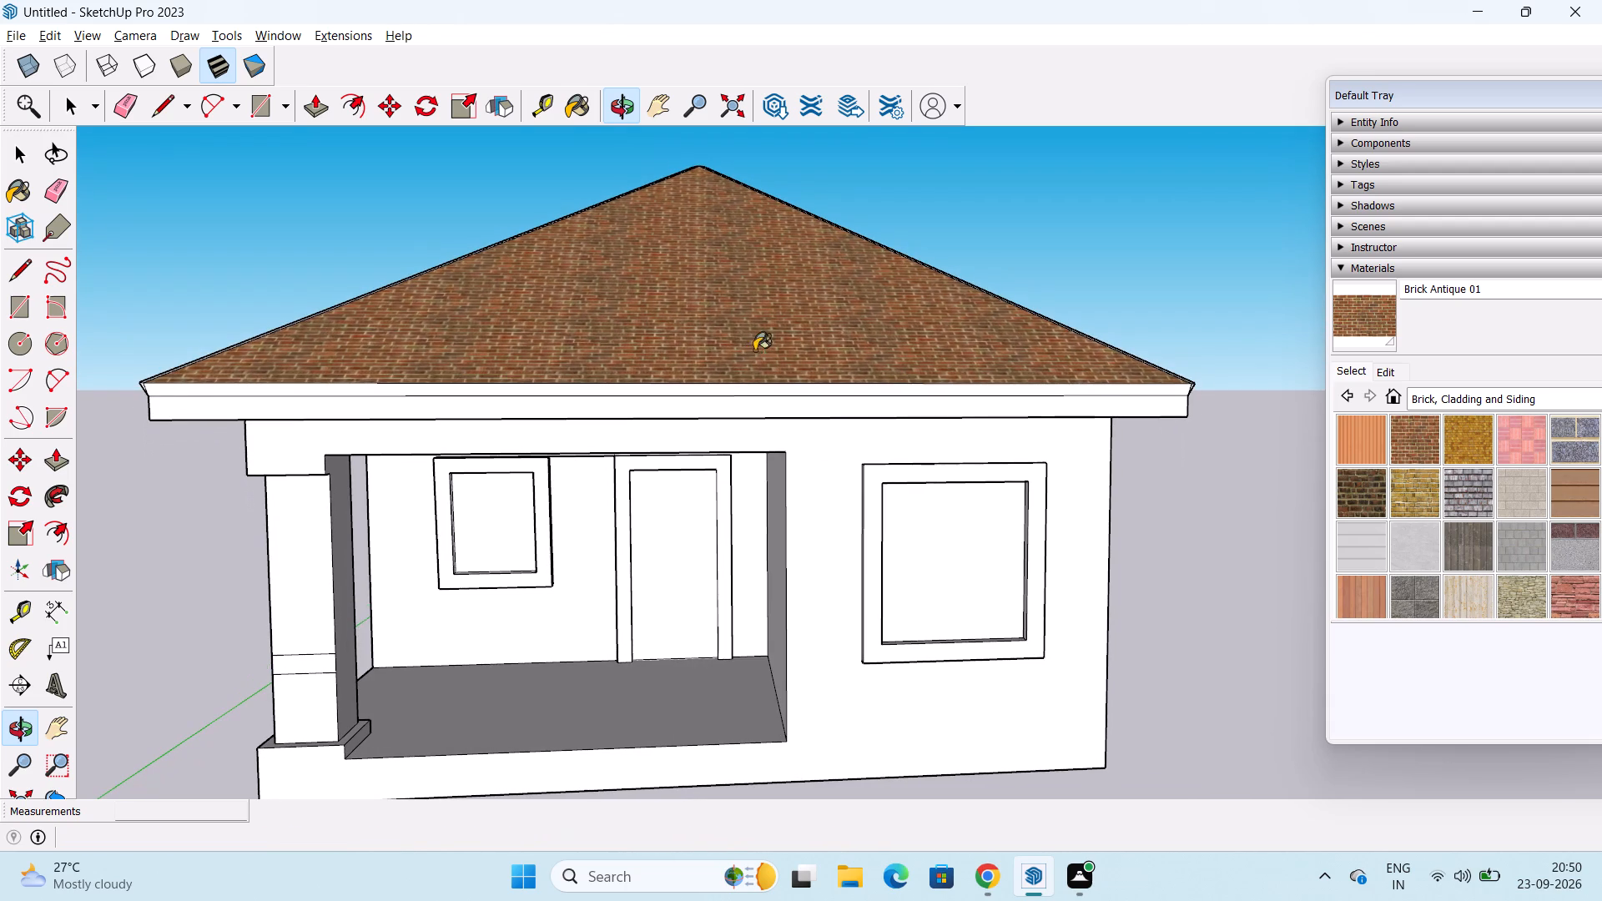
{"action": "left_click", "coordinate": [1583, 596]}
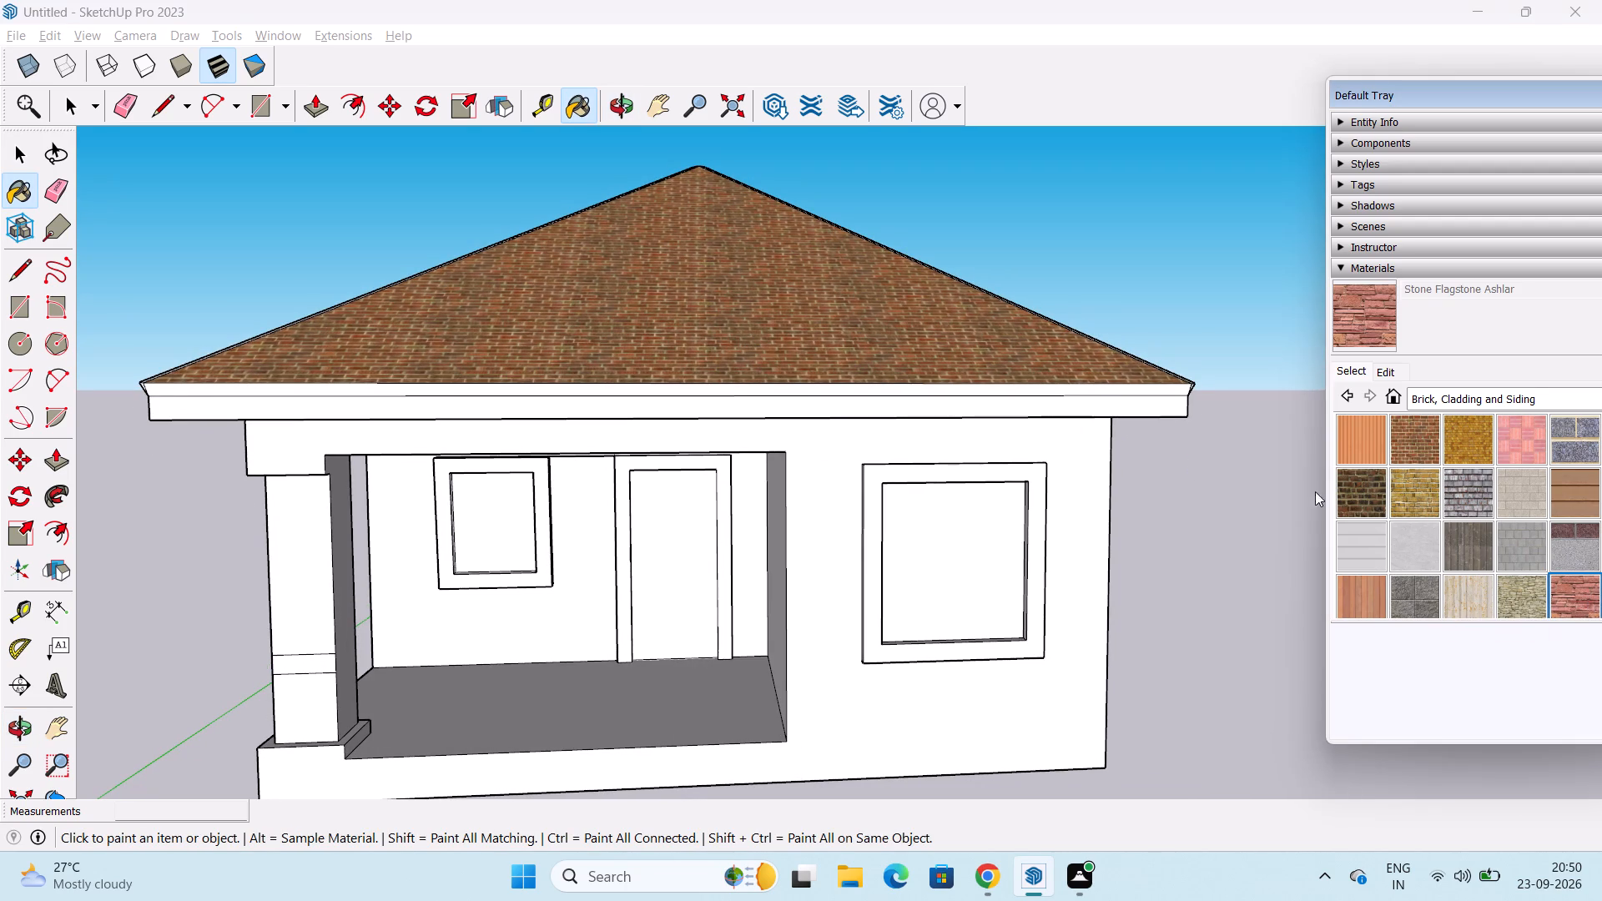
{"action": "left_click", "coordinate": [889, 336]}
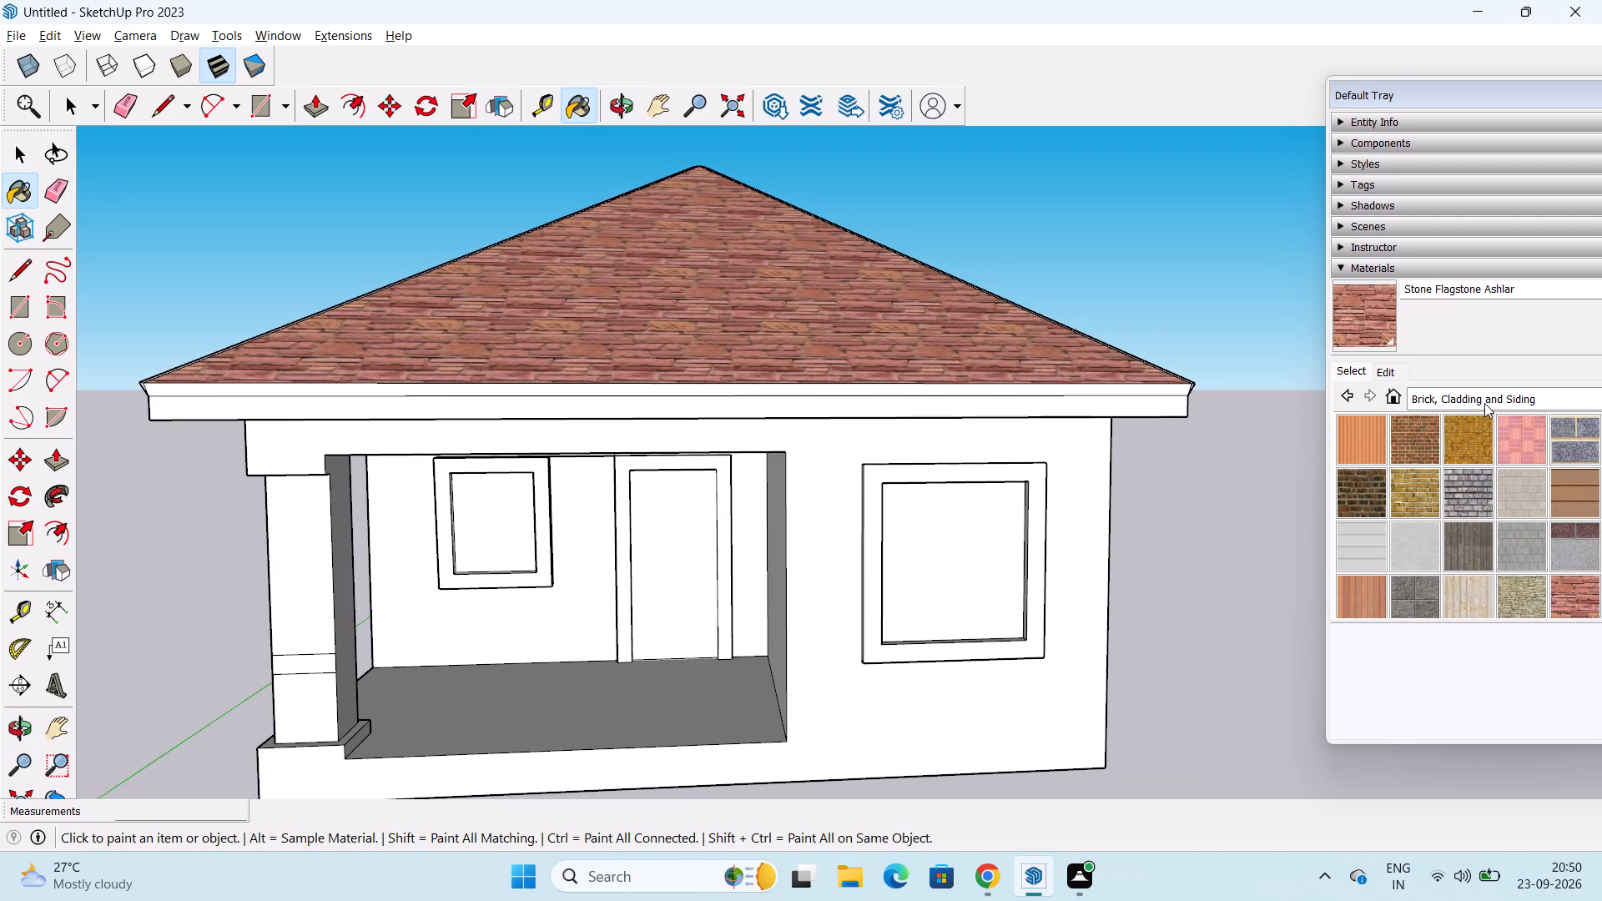
Browse the Asphalt and Concrete and the Carpet, Fabrics, Leathers, Textiles material collections for a roof finish.
{"action": "left_click", "coordinate": [1484, 403]}
{"action": "scroll", "coordinate": [1497, 458], "scroll_direction": "up", "scroll_amount": 2}
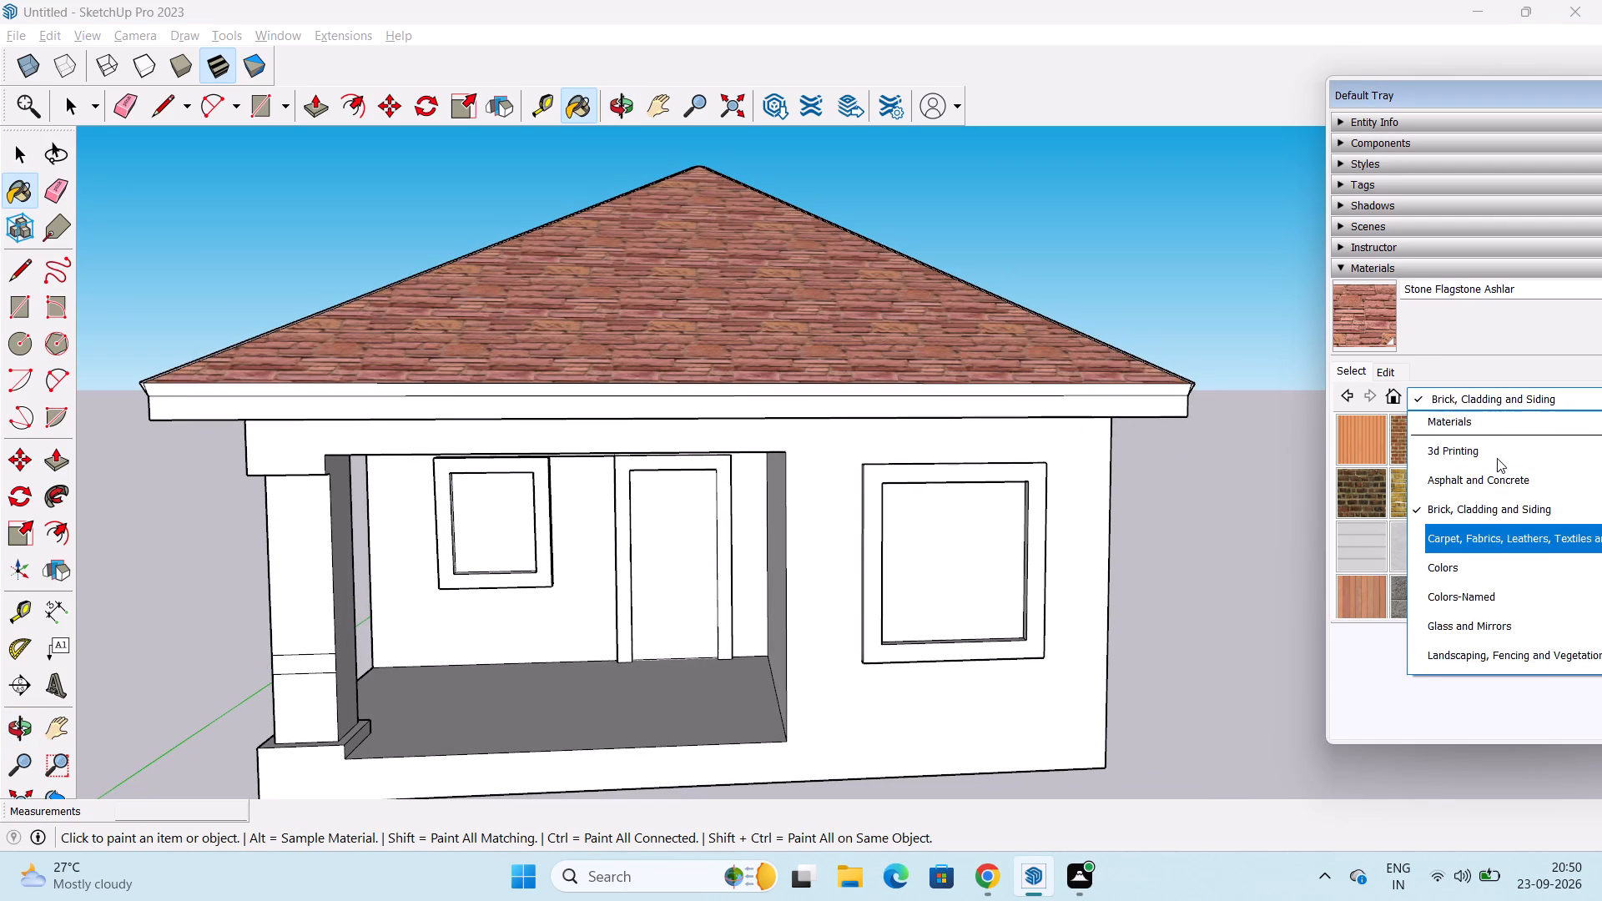
{"action": "left_click", "coordinate": [1502, 515]}
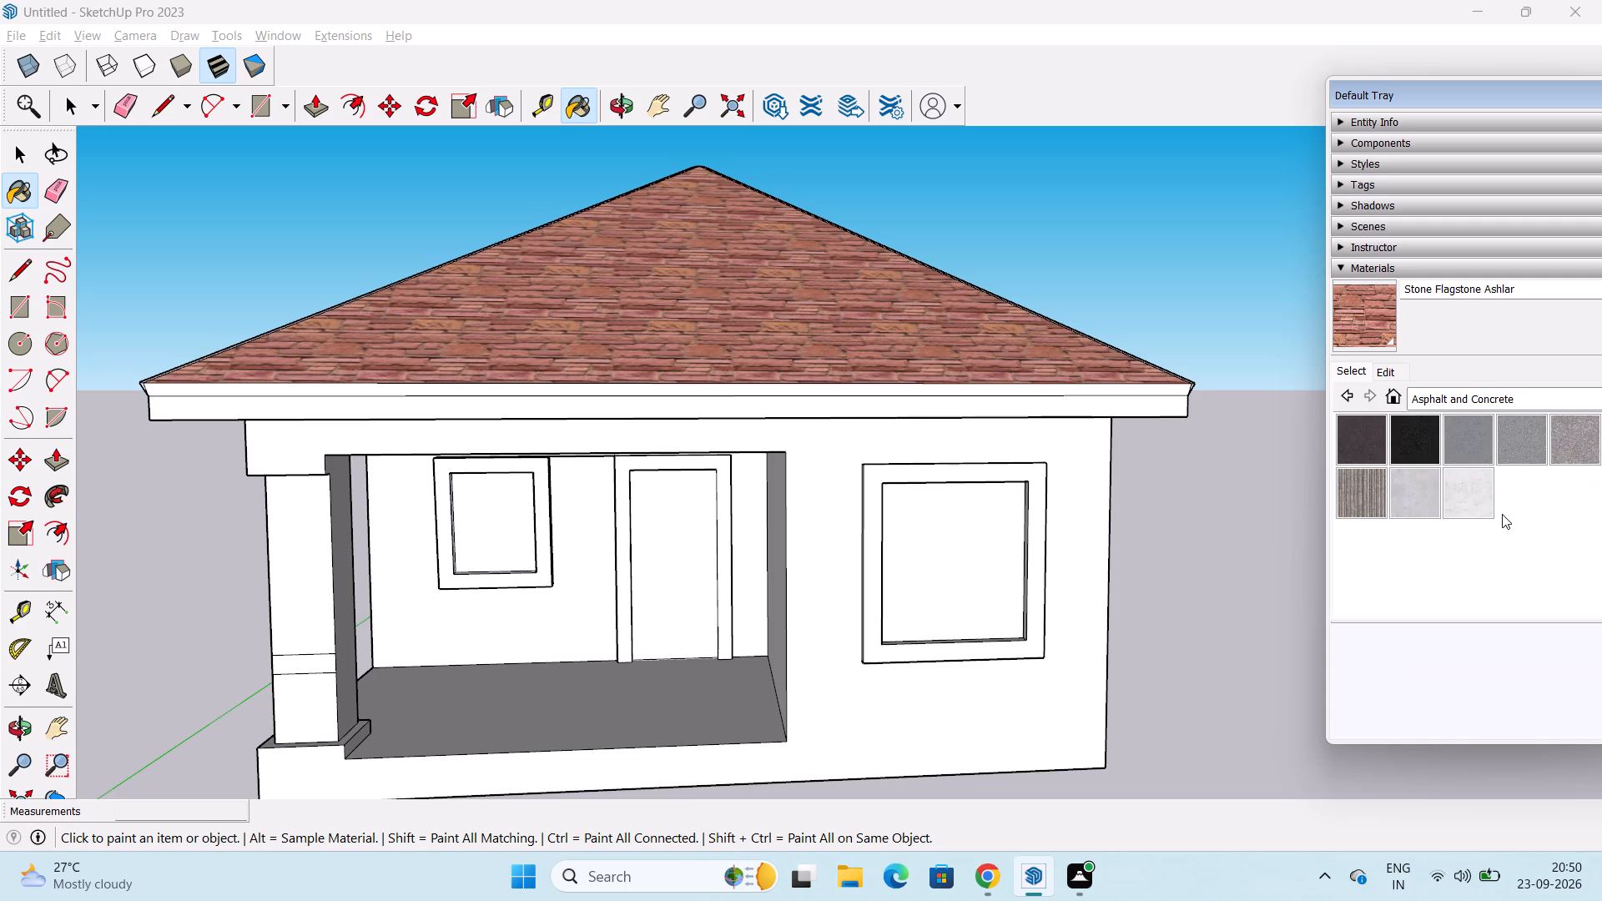
{"action": "scroll", "coordinate": [1502, 514], "scroll_direction": "up", "scroll_amount": 2}
{"action": "left_click", "coordinate": [1493, 396]}
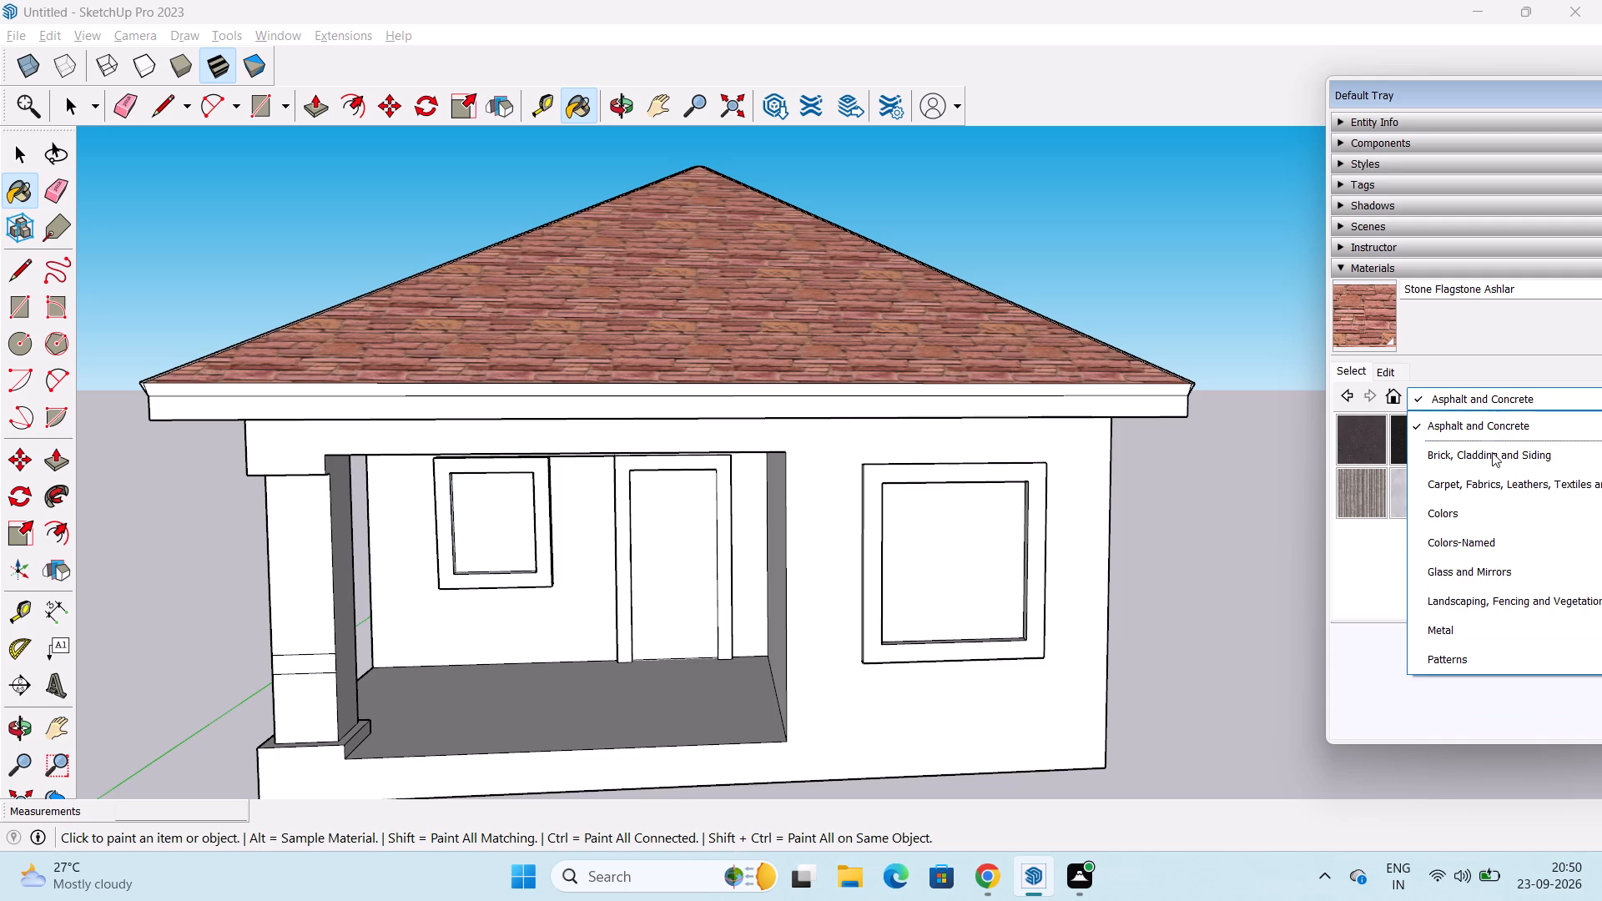
{"action": "scroll", "coordinate": [1492, 481], "scroll_direction": "up", "scroll_amount": 2}
{"action": "scroll", "coordinate": [1492, 481], "scroll_direction": "down", "scroll_amount": 1}
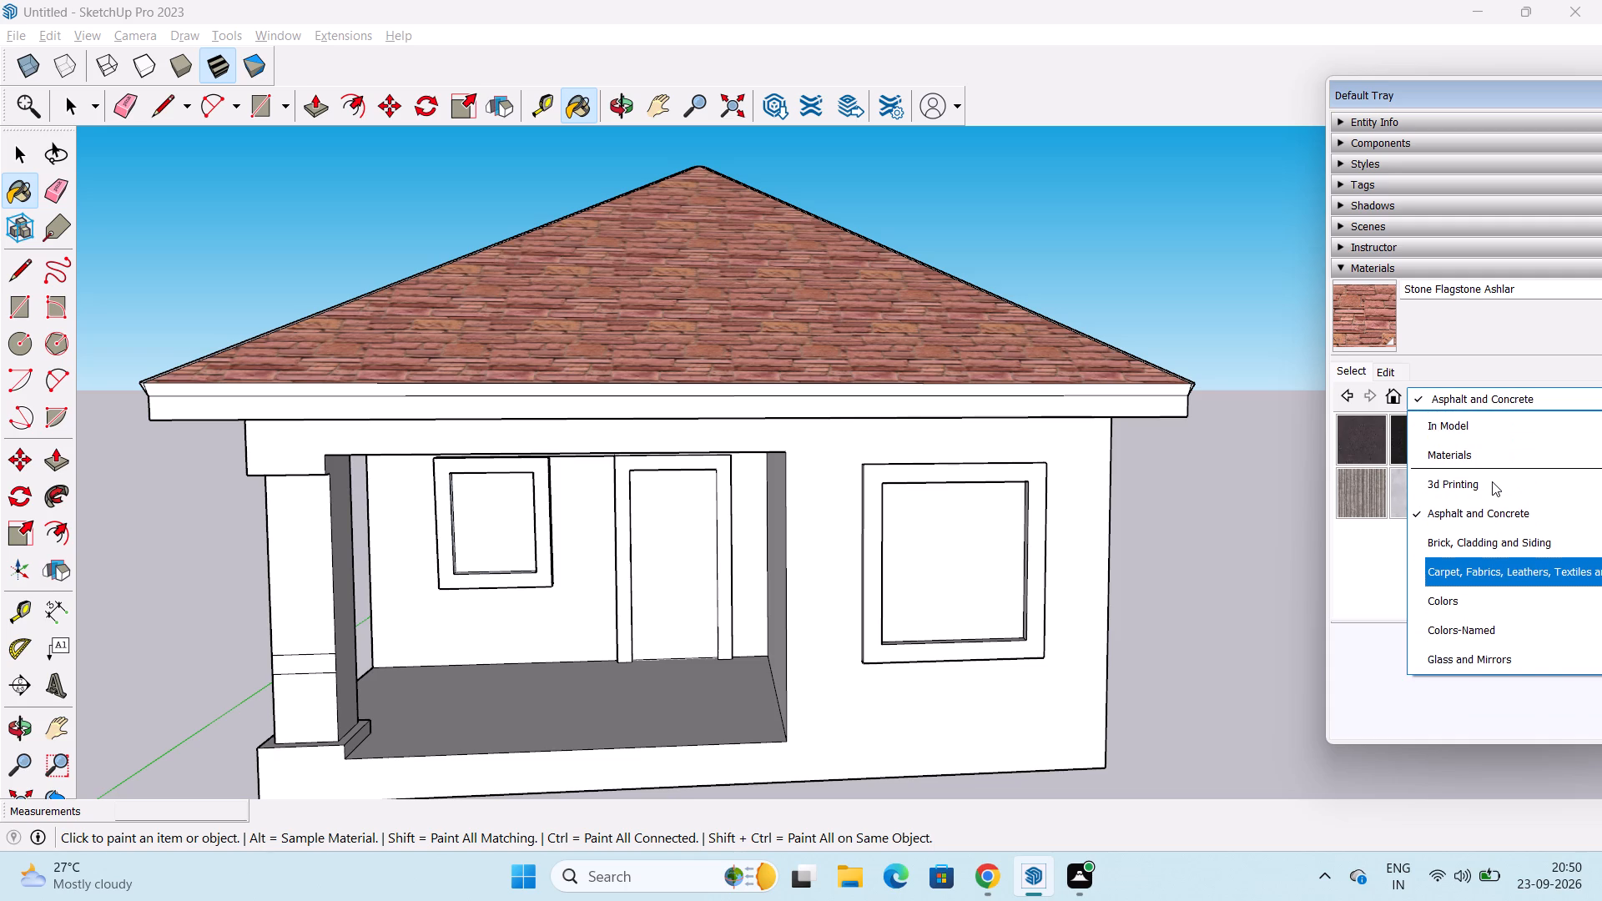
{"action": "left_click", "coordinate": [1503, 481]}
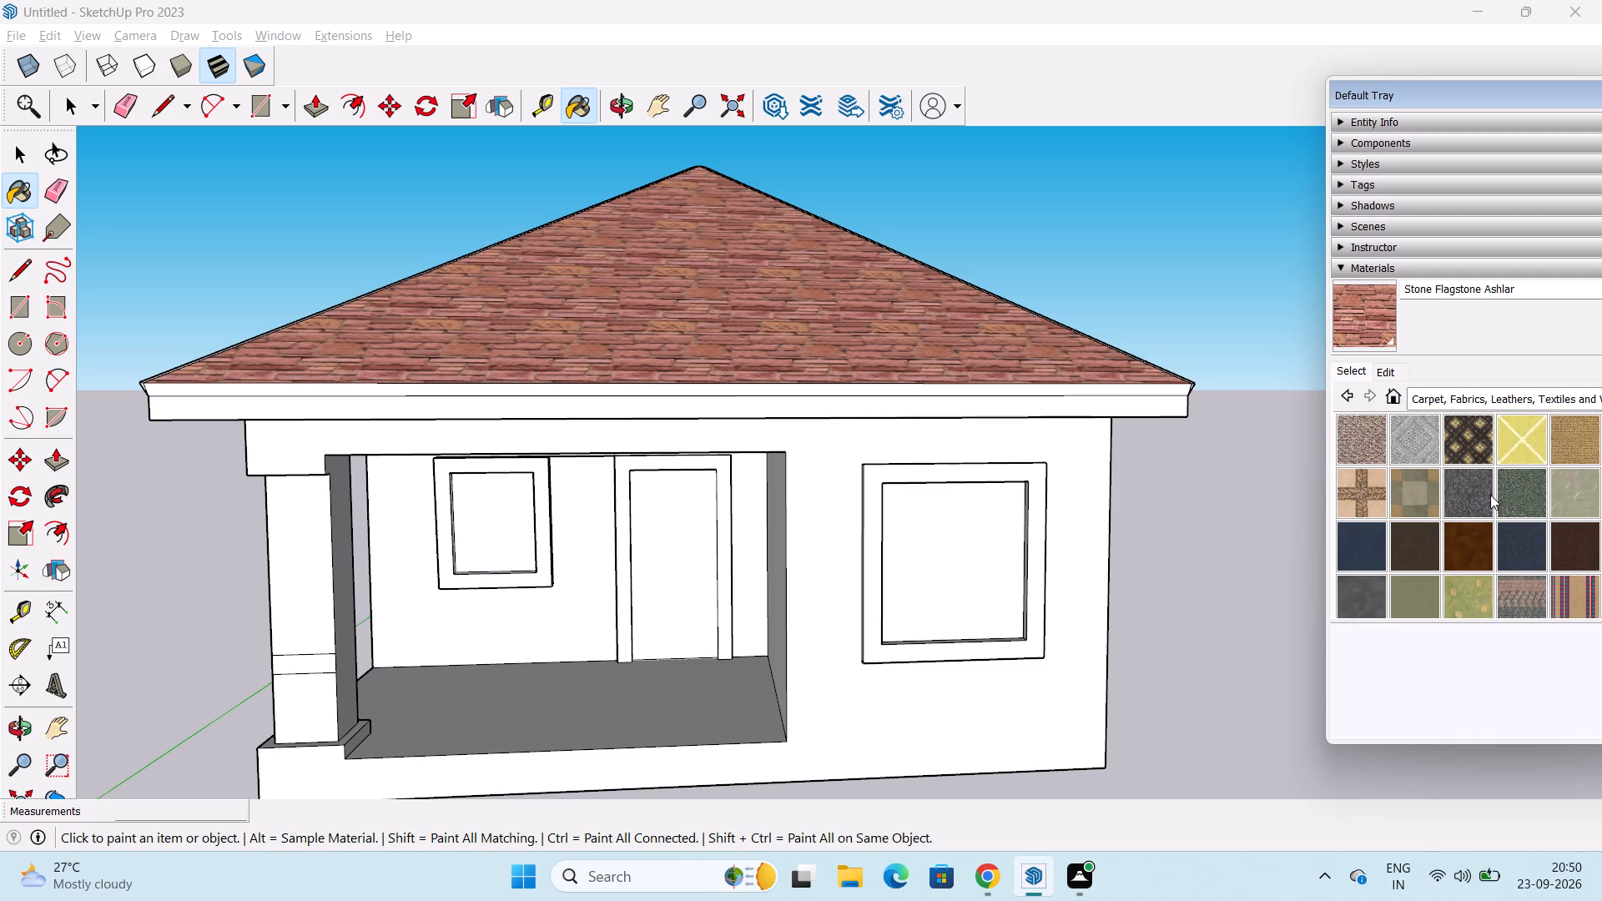
{"action": "scroll", "coordinate": [1490, 495], "scroll_direction": "down", "scroll_amount": 2}
{"action": "scroll", "coordinate": [1490, 495], "scroll_direction": "up", "scroll_amount": 5}
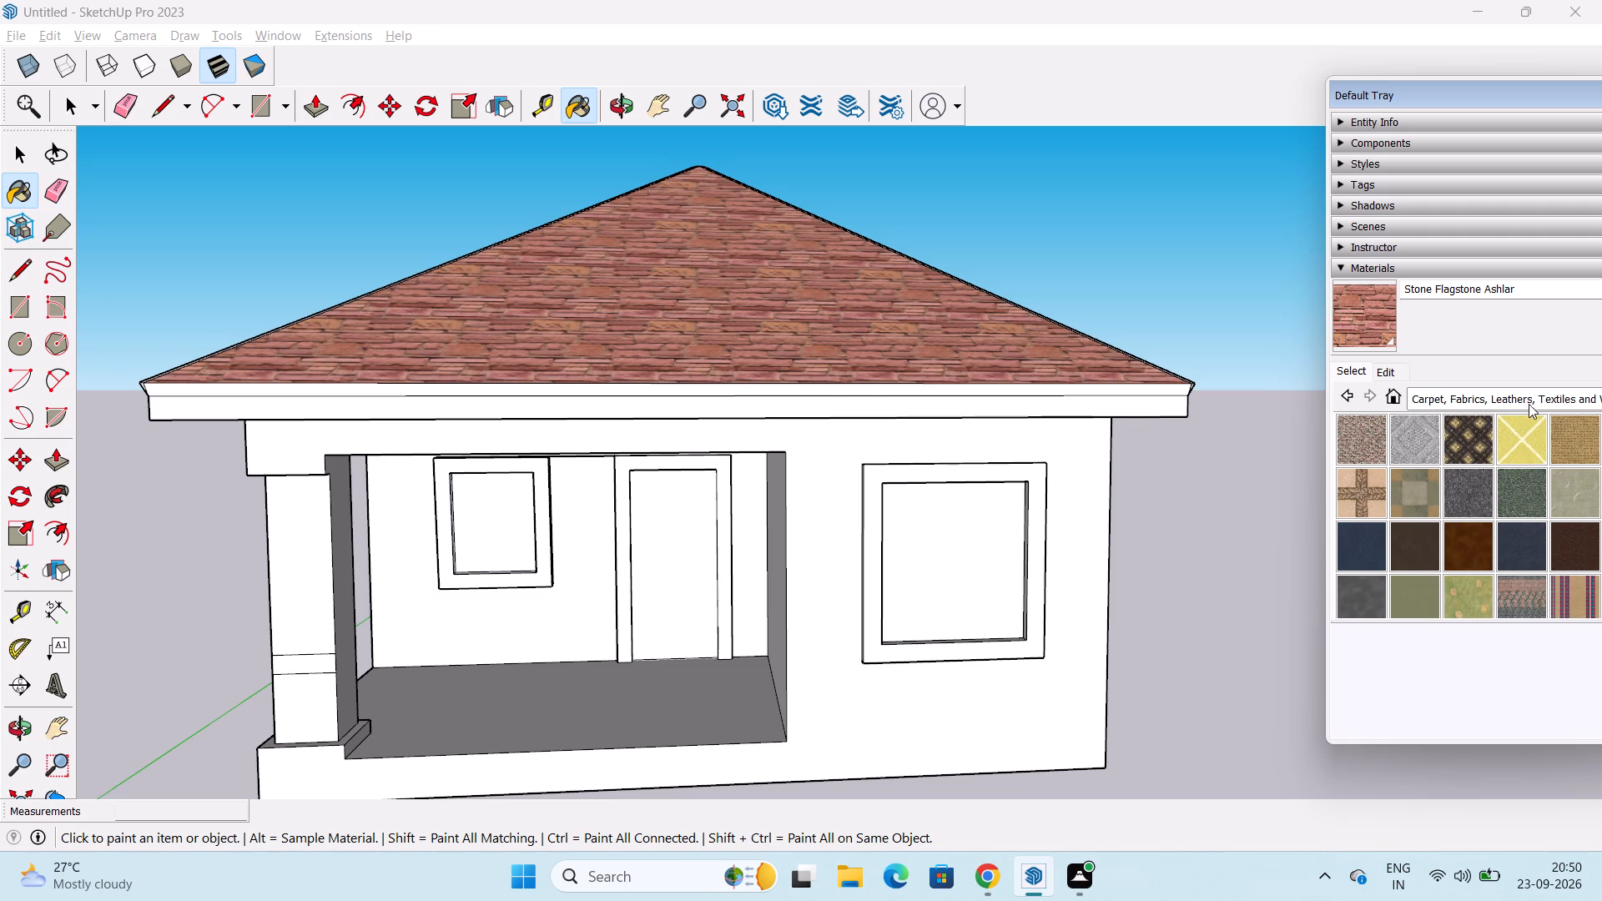
Browse the Landscaping, Fencing and Vegetation material collection for a suitable roof finish.
{"action": "left_click", "coordinate": [1531, 400]}
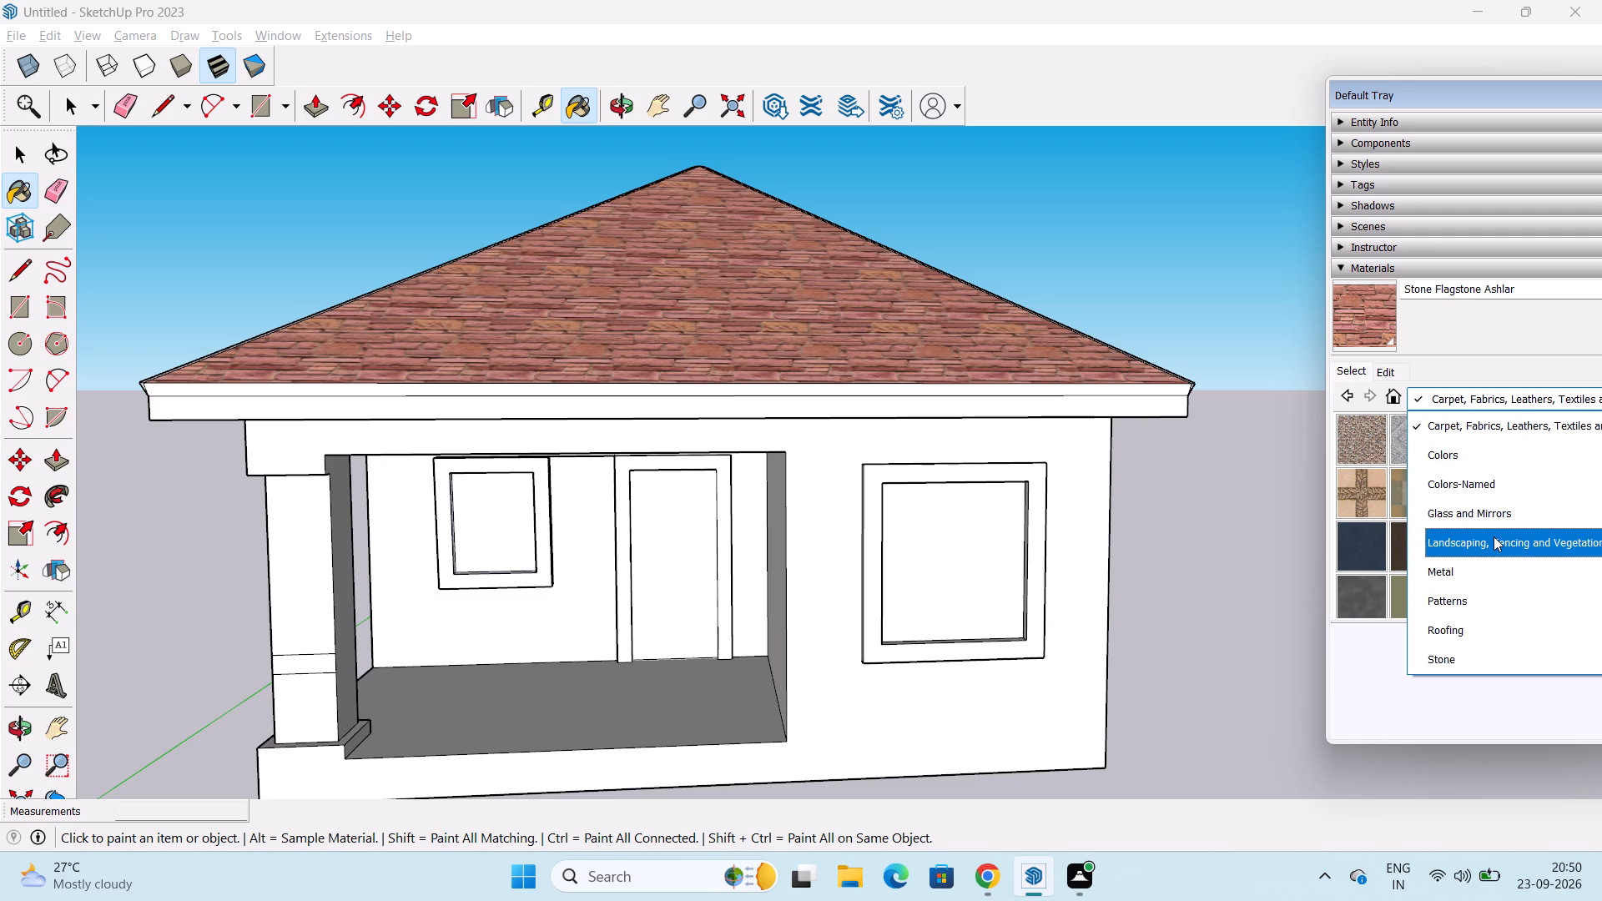
{"action": "left_click", "coordinate": [1494, 536]}
{"action": "scroll", "coordinate": [1490, 526], "scroll_direction": "up", "scroll_amount": 2}
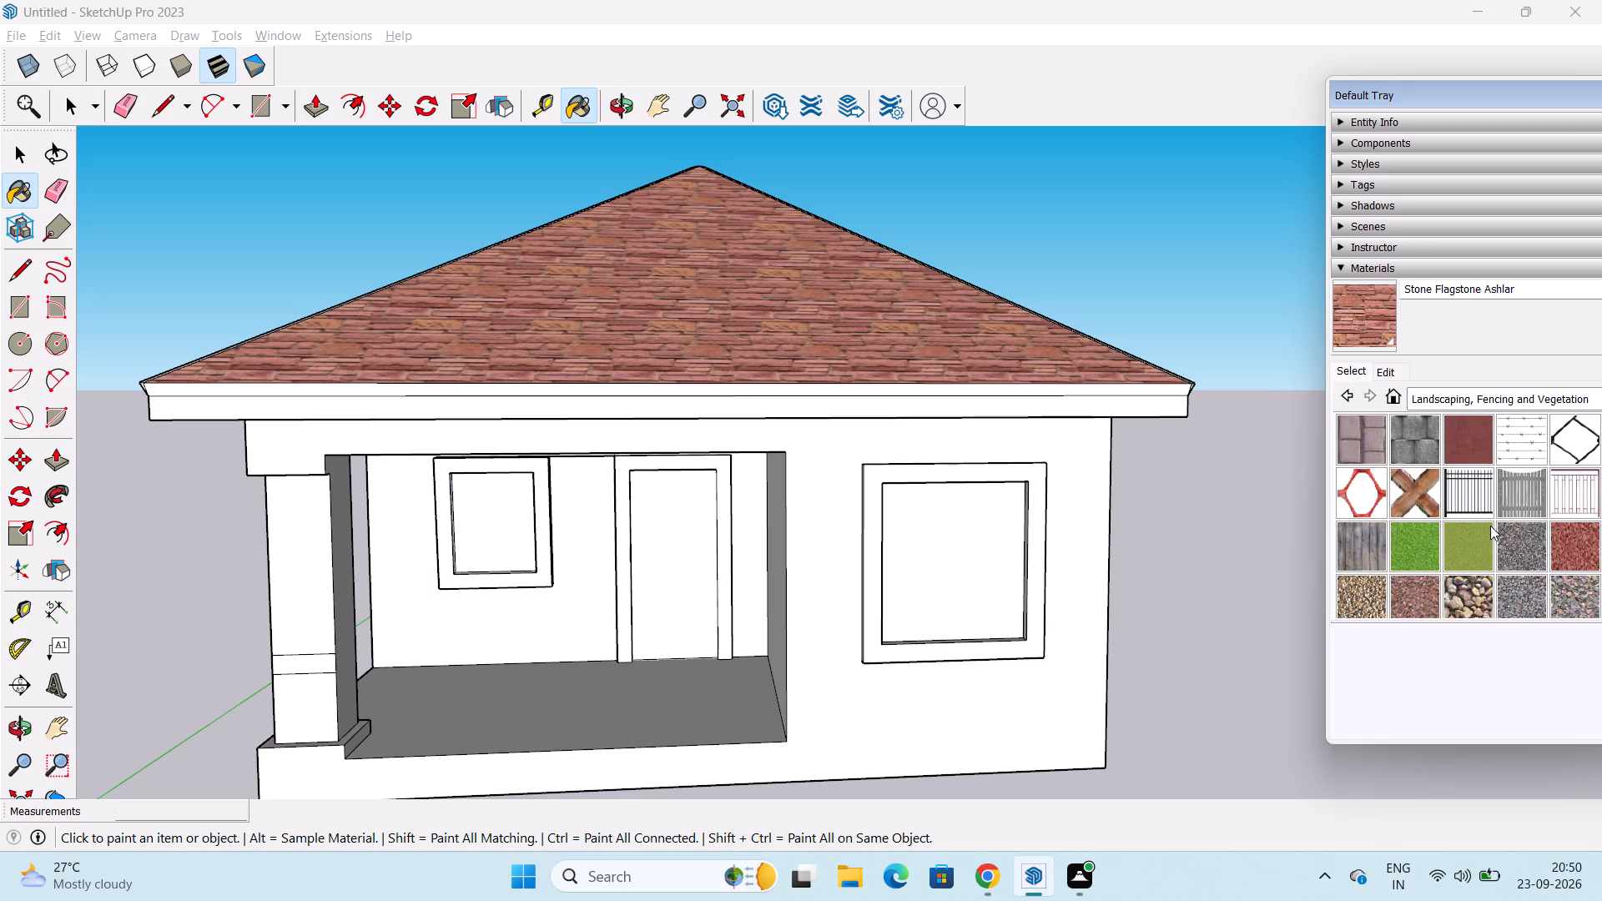
{"action": "scroll", "coordinate": [1490, 526], "scroll_direction": "down", "scroll_amount": 4}
{"action": "scroll", "coordinate": [1490, 521], "scroll_direction": "up", "scroll_amount": 2}
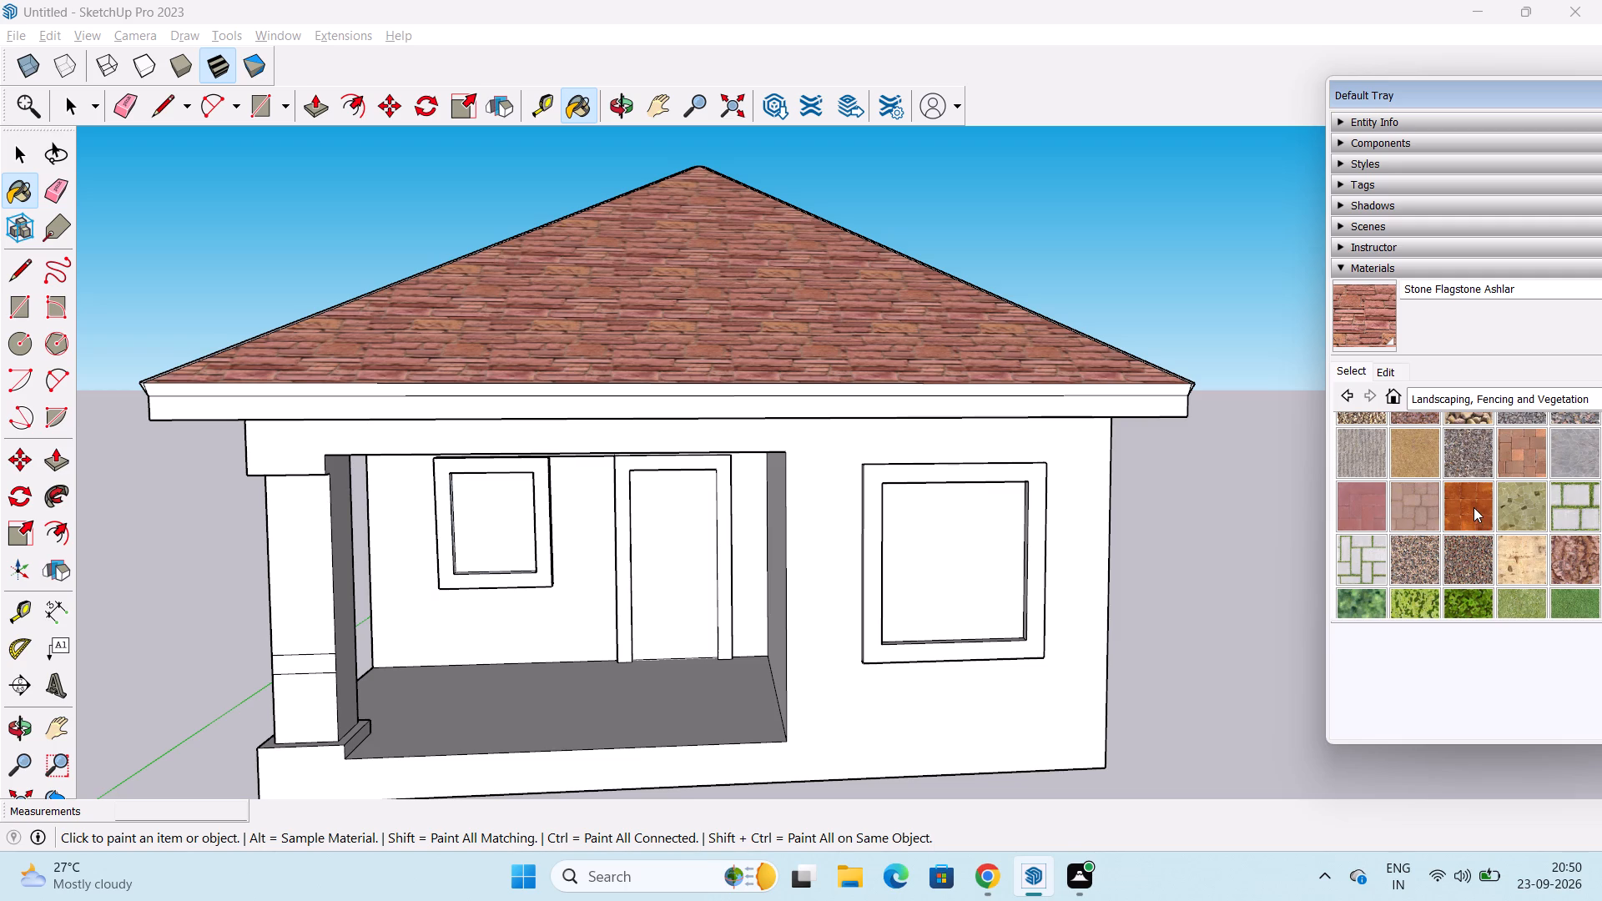
{"action": "middle_click_drag", "start_coordinate": [1474, 507], "coordinate": [1415, 496]}
{"action": "middle_click_drag", "start_coordinate": [1415, 496], "coordinate": [1414, 495]}
{"action": "scroll", "coordinate": [1441, 512], "scroll_direction": "up", "scroll_amount": 4}
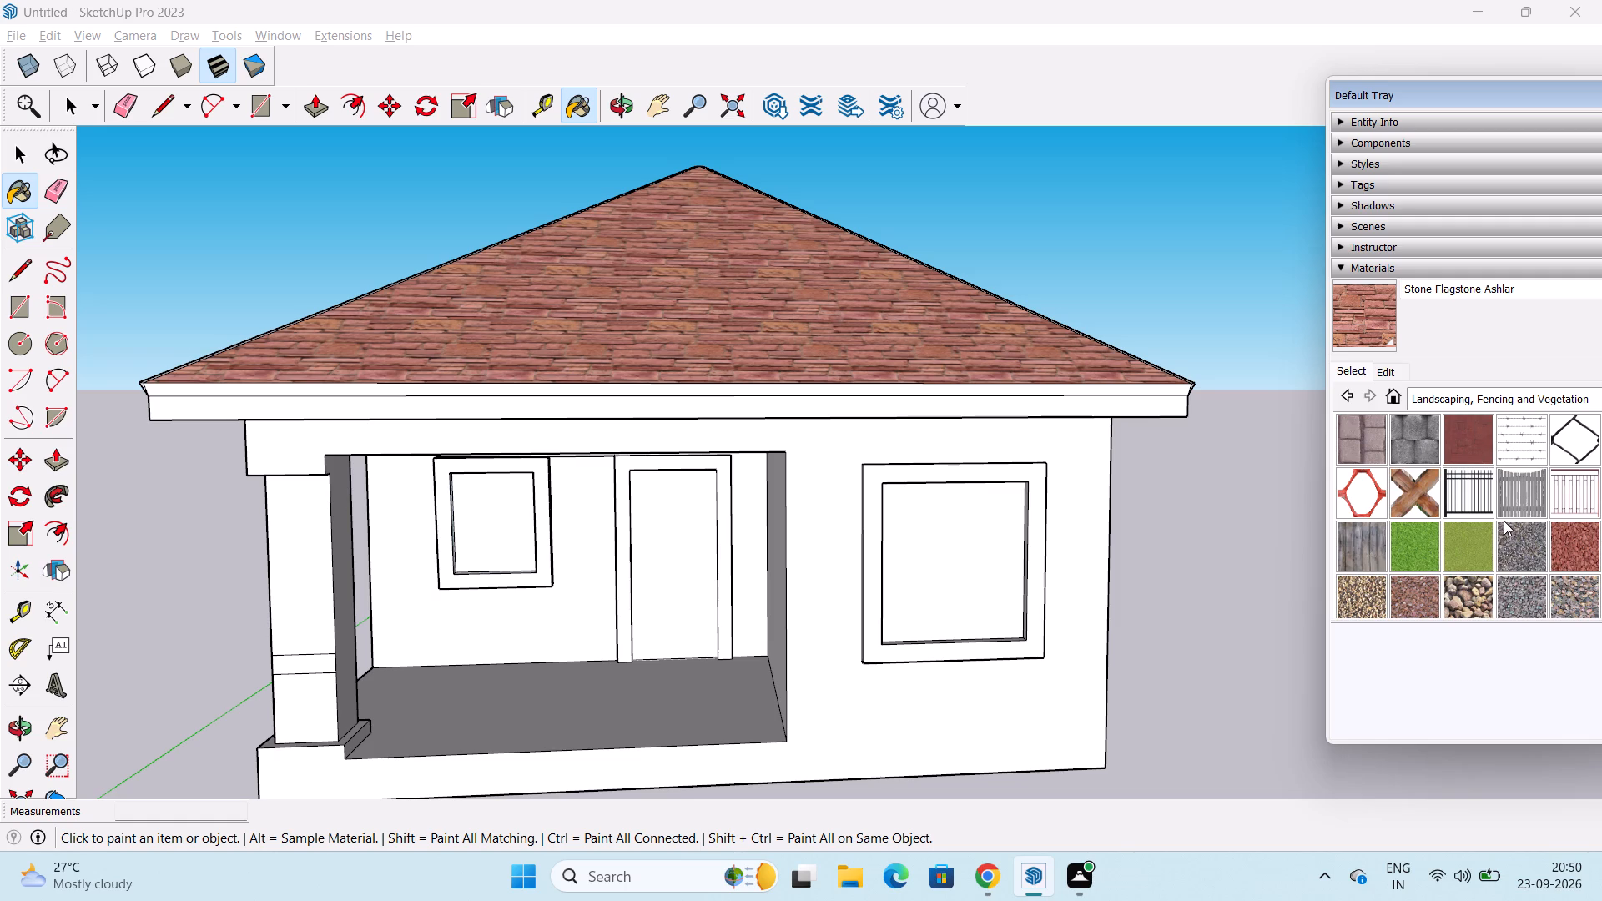
{"action": "scroll", "coordinate": [1536, 538], "scroll_direction": "down", "scroll_amount": 2}
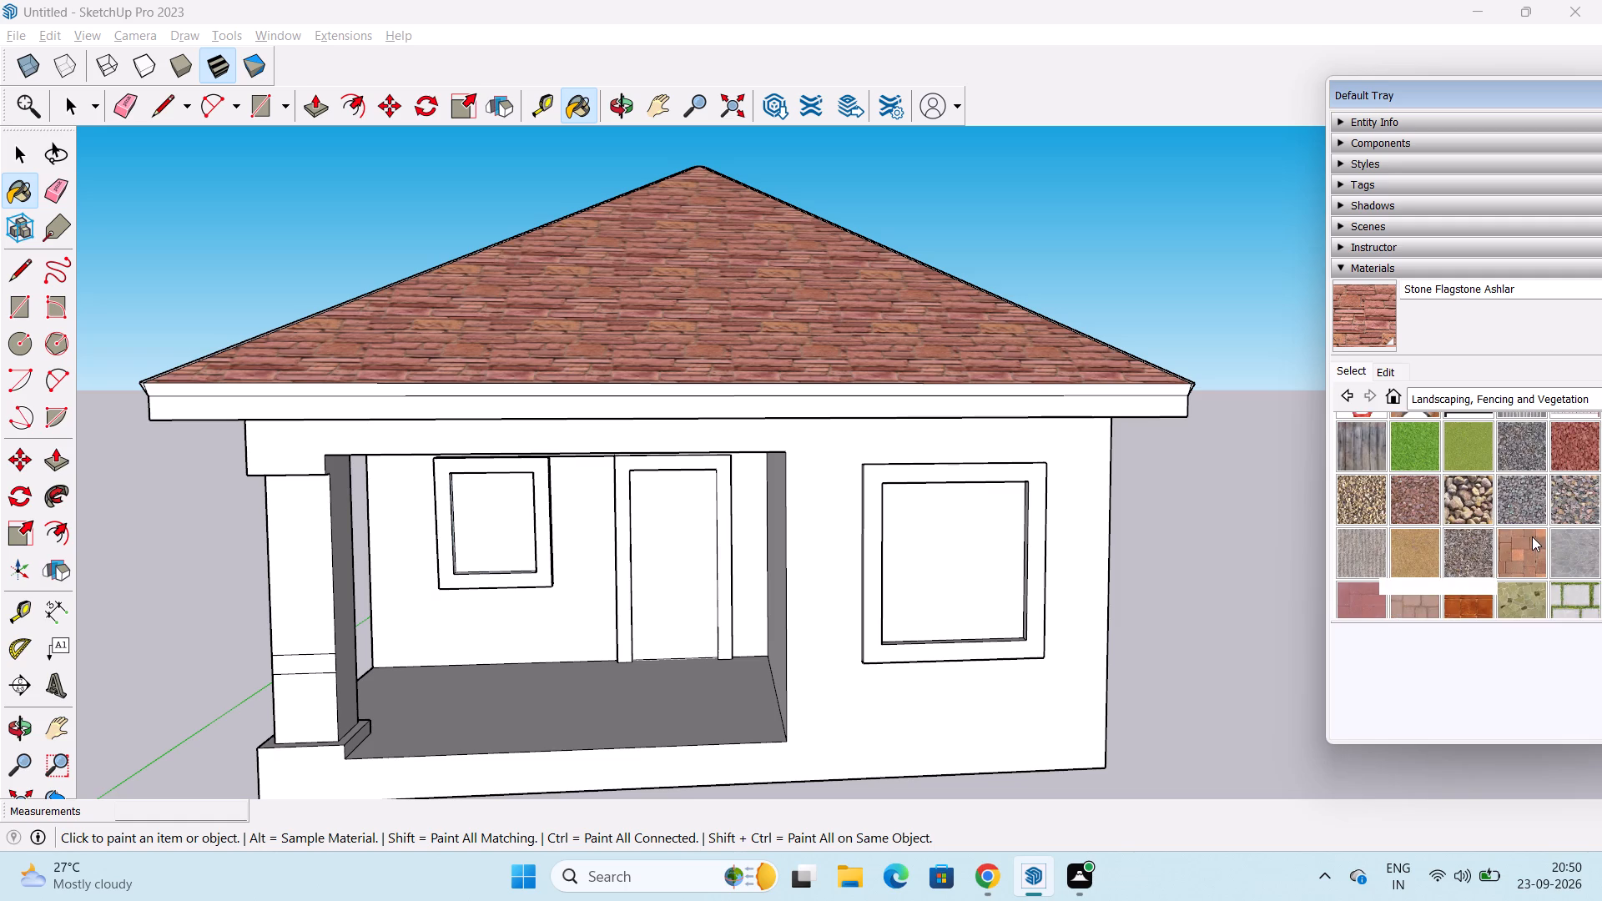
{"action": "scroll", "coordinate": [1532, 536], "scroll_direction": "down", "scroll_amount": 2}
{"action": "scroll", "coordinate": [1532, 536], "scroll_direction": "up", "scroll_amount": 3}
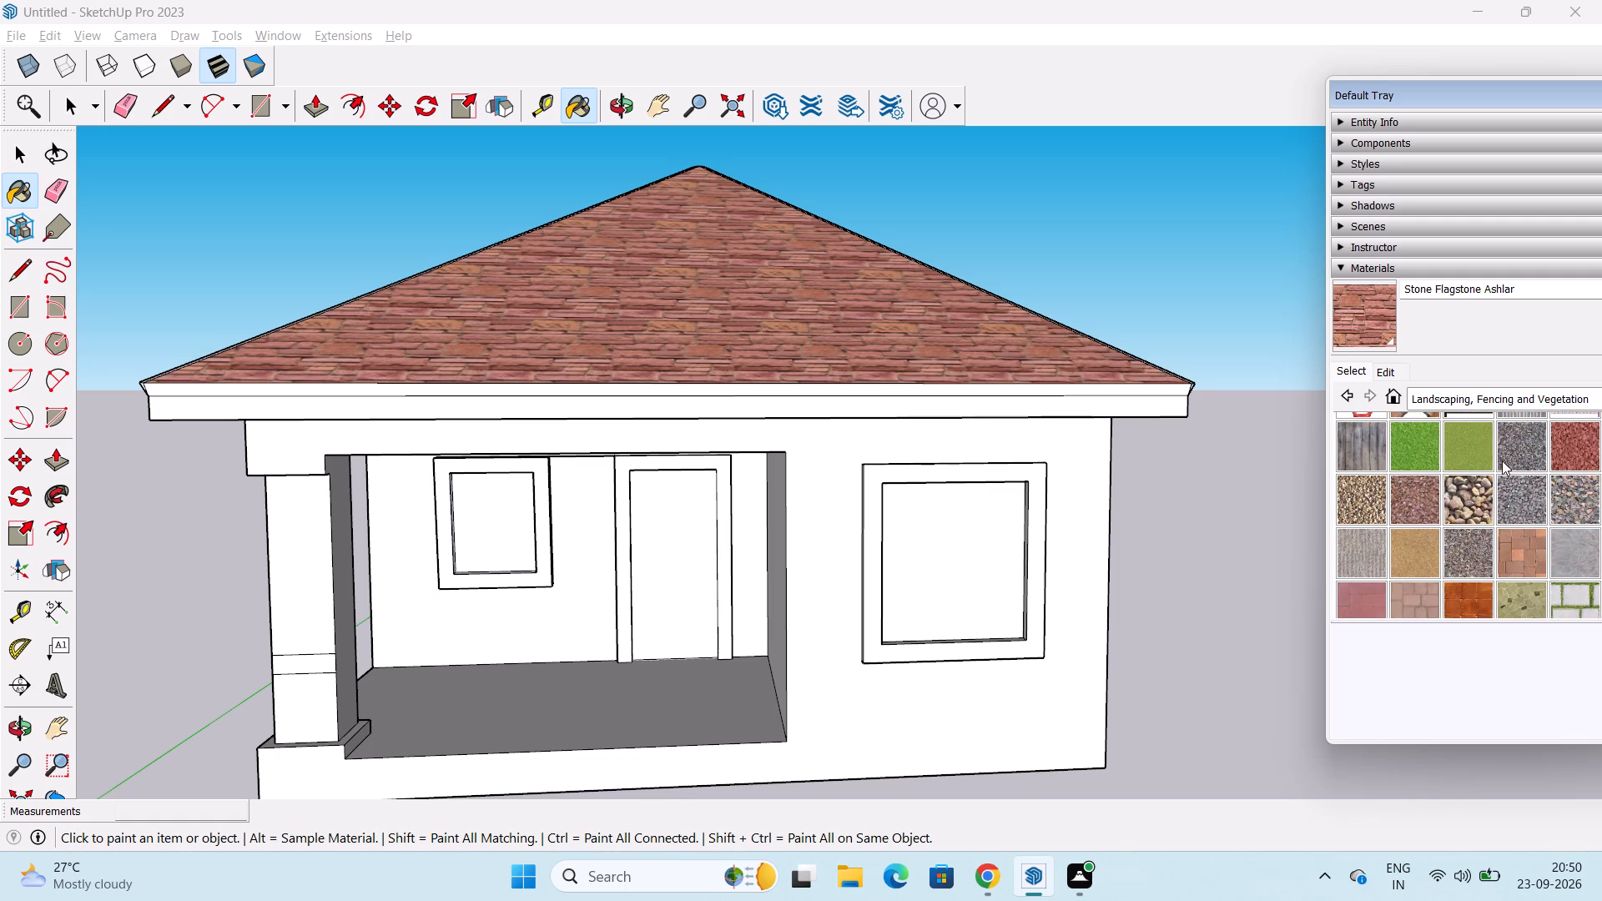
{"action": "scroll", "coordinate": [1460, 434], "scroll_direction": "up", "scroll_amount": 1}
Paint the front roof slope with Roofing Tile Spanish from the Roofing materials.
{"action": "left_click", "coordinate": [1485, 398]}
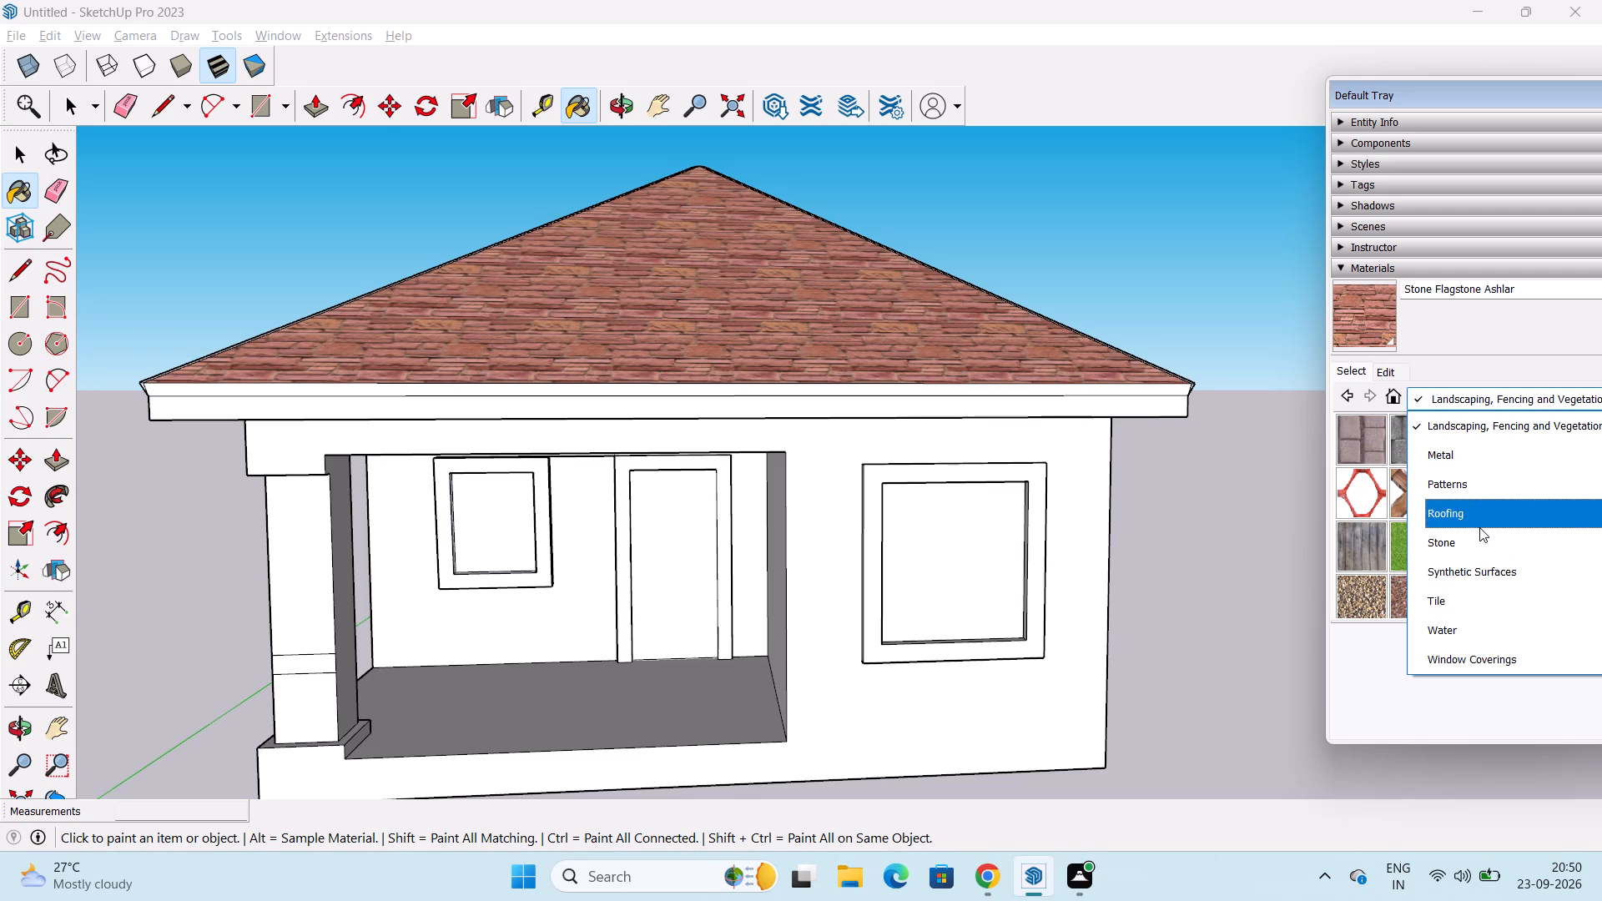
{"action": "left_click", "coordinate": [1479, 527]}
{"action": "left_click", "coordinate": [1512, 500]}
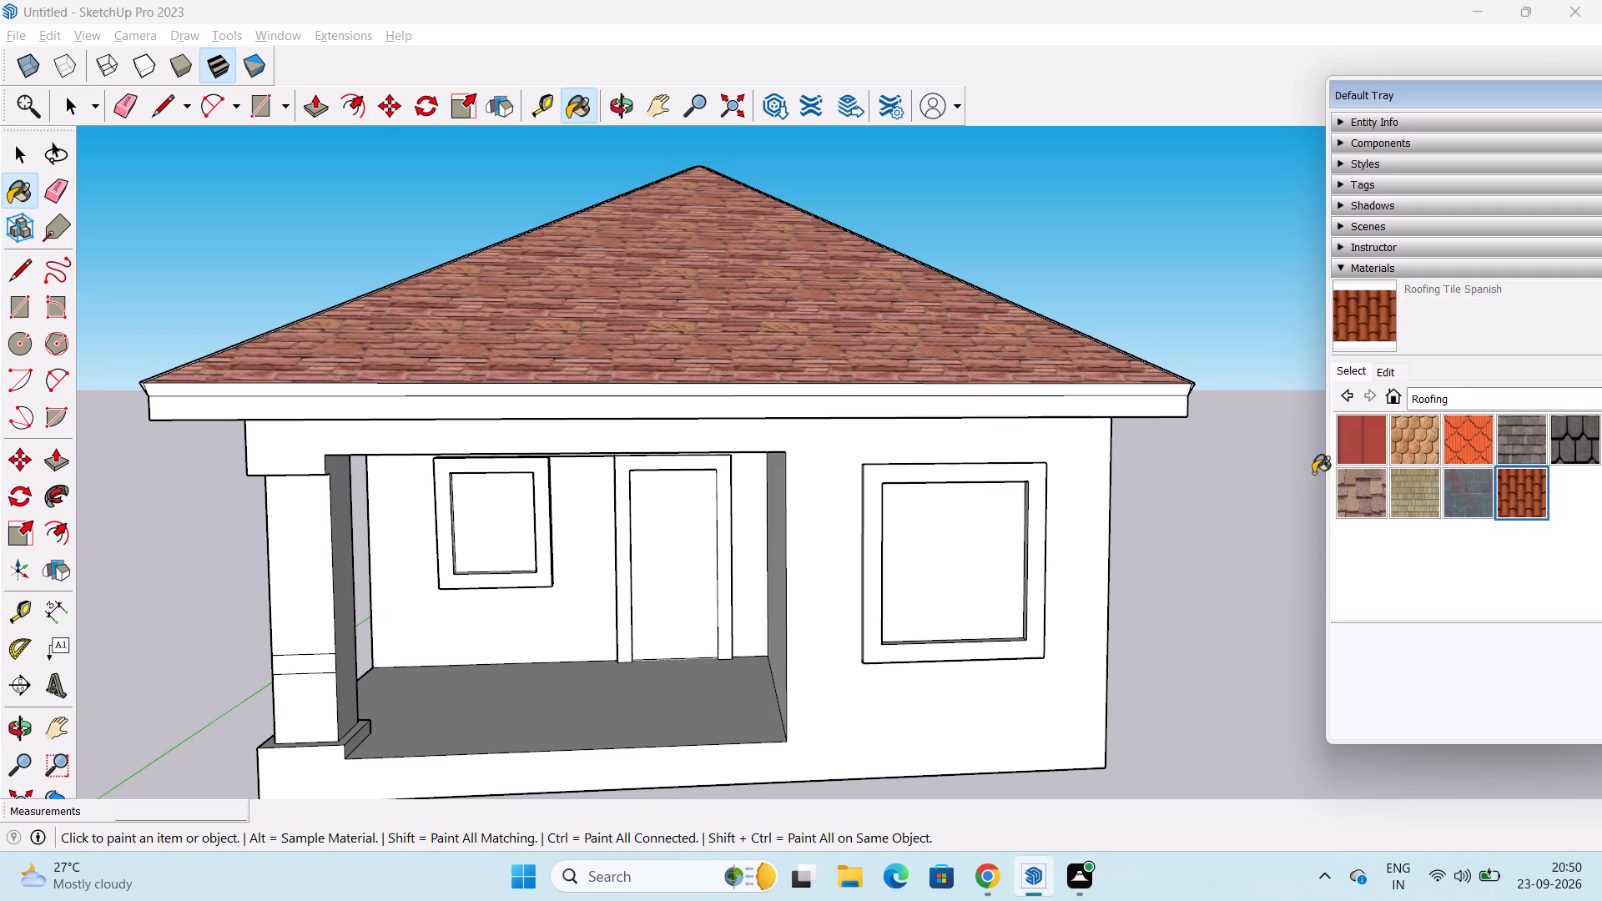
{"action": "left_click", "coordinate": [775, 281]}
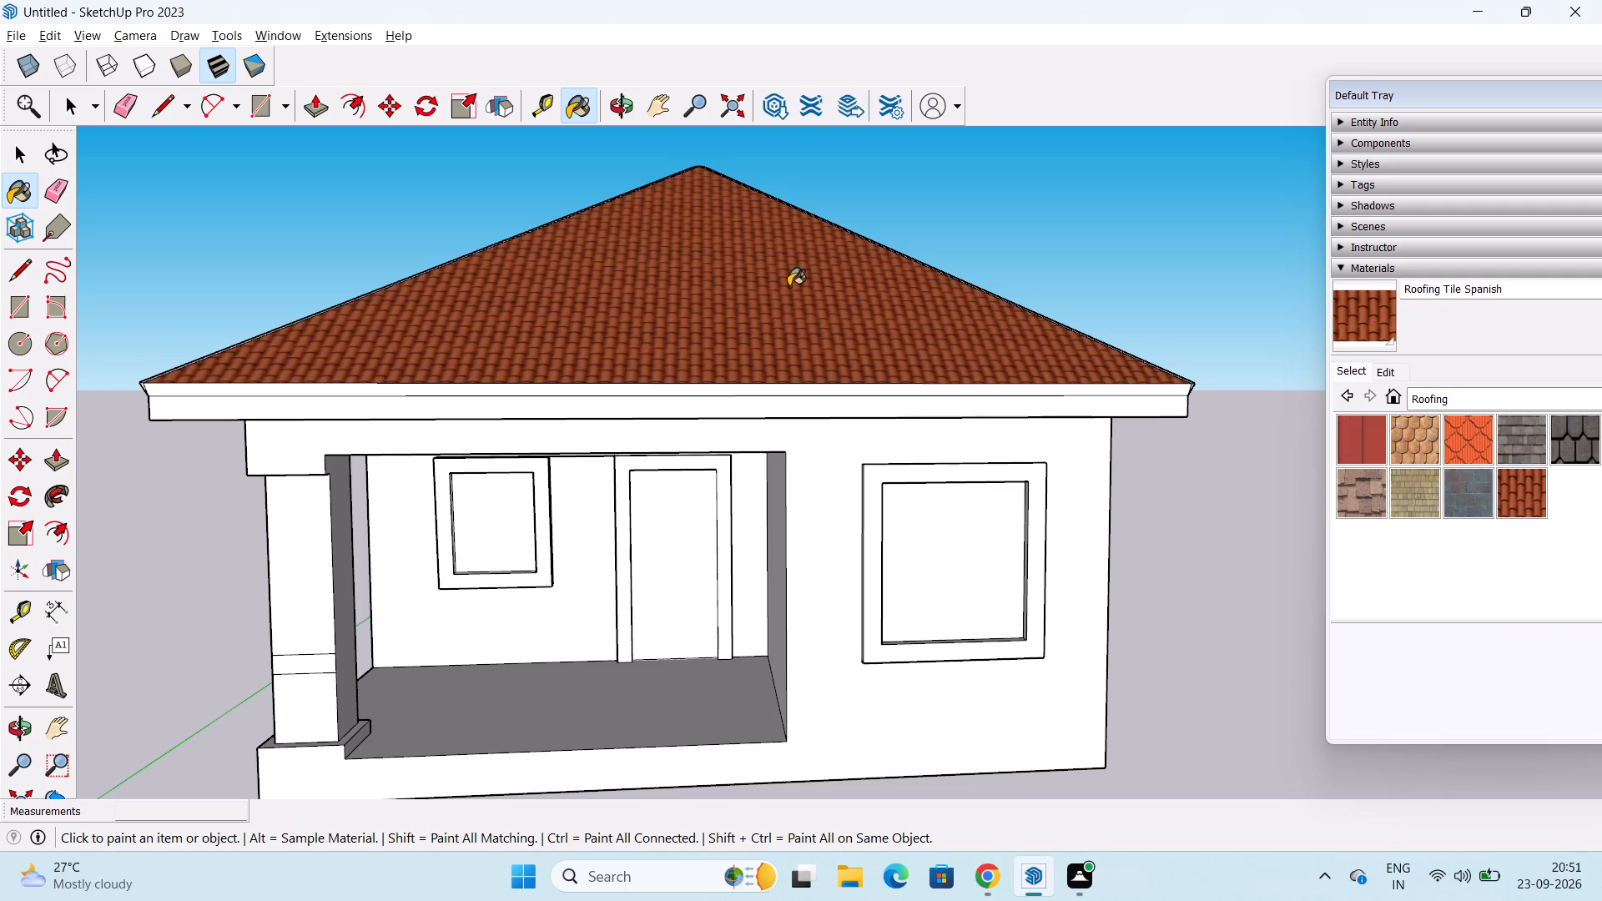
Paint the roof slope on the front window's side and the hip strip joining it to the front slope with Roofing Tile Spanish.
{"action": "middle_click_drag", "start_coordinate": [788, 288], "coordinate": [292, 414]}
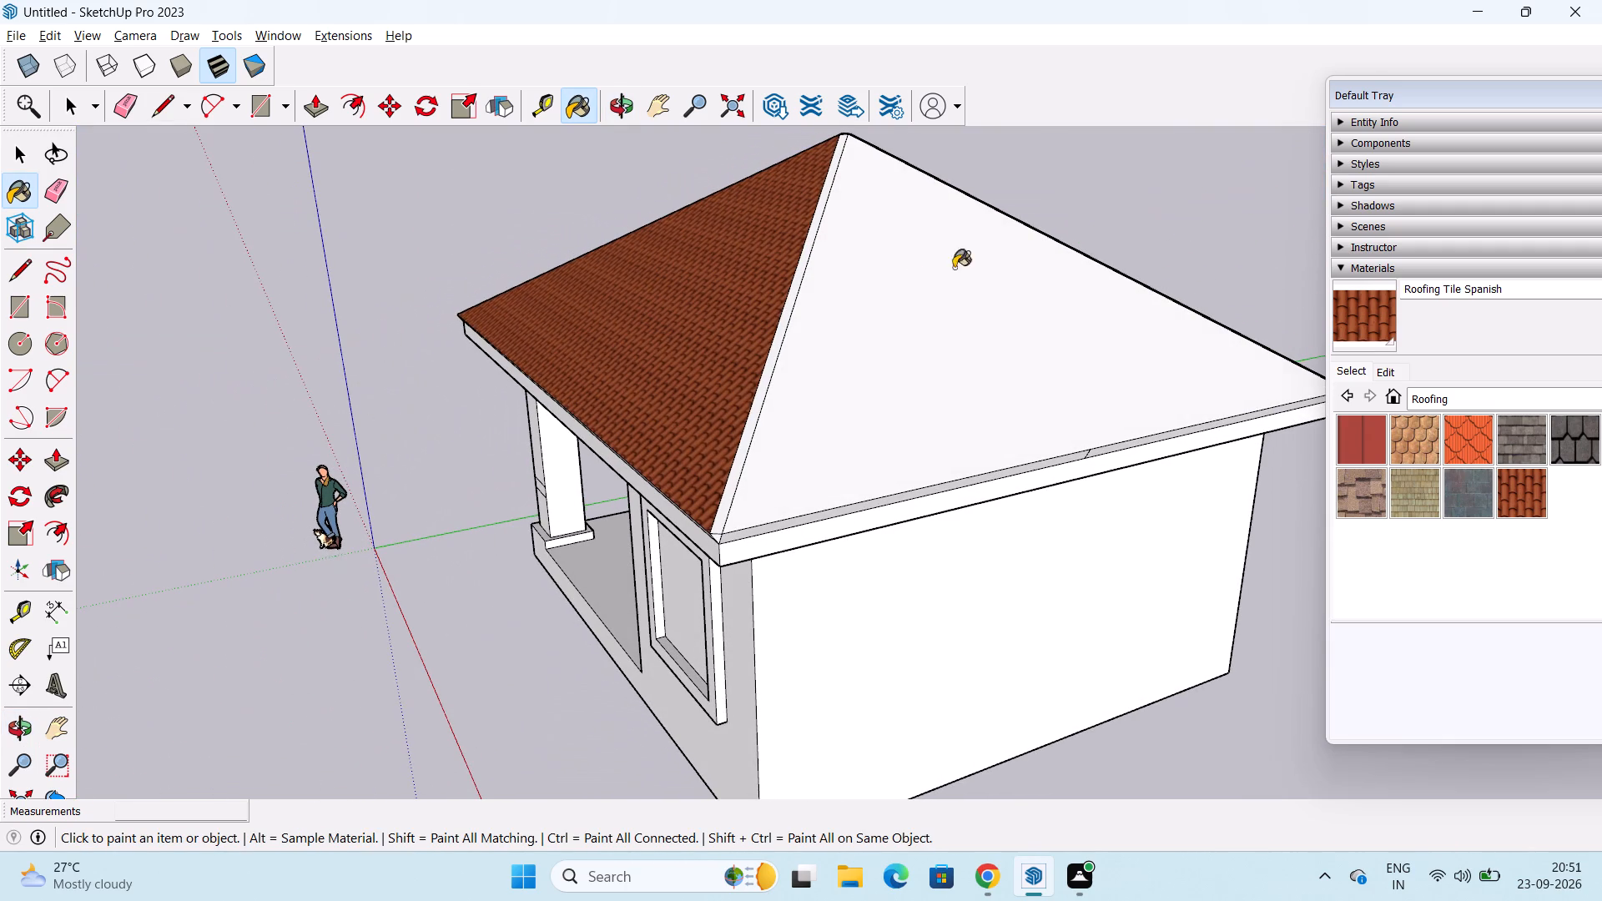
{"action": "left_click", "coordinate": [962, 290]}
{"action": "scroll", "coordinate": [816, 272], "scroll_direction": "up", "scroll_amount": 4}
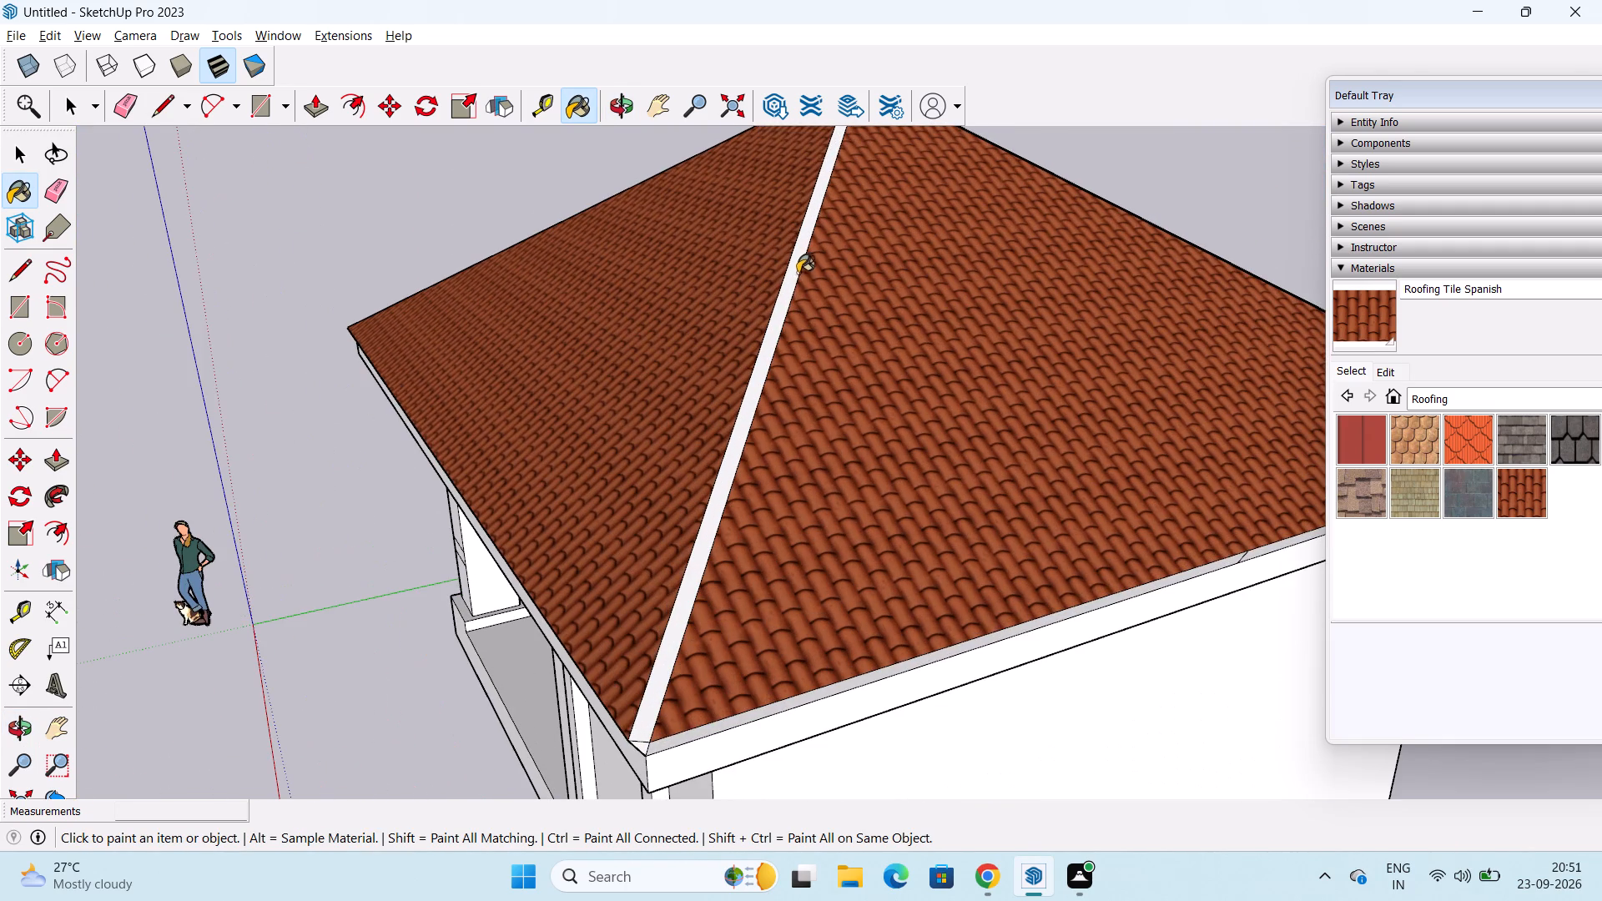
{"action": "left_click", "coordinate": [790, 279]}
Paint the rear roof slope and the hip strip joining it to the painted side slope with Roofing Tile Spanish.
{"action": "middle_click_drag", "start_coordinate": [837, 278], "coordinate": [504, 358]}
{"action": "middle_click_drag", "start_coordinate": [612, 351], "coordinate": [361, 365]}
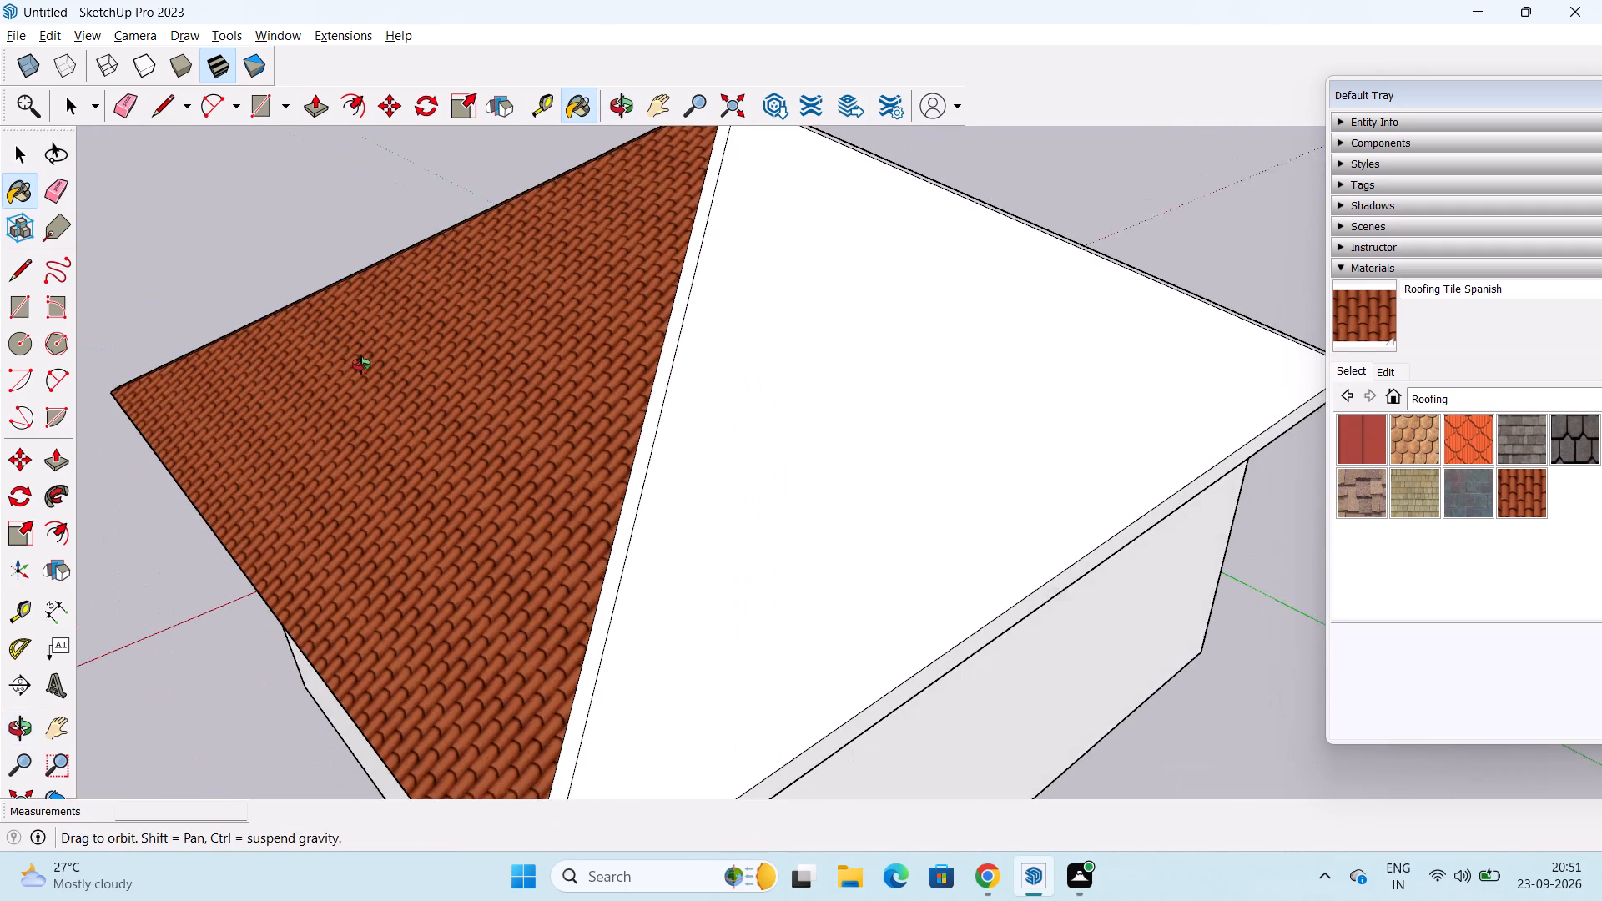
{"action": "middle_click_drag", "start_coordinate": [361, 365], "coordinate": [360, 365]}
{"action": "left_click", "coordinate": [882, 319]}
{"action": "left_click", "coordinate": [662, 331]}
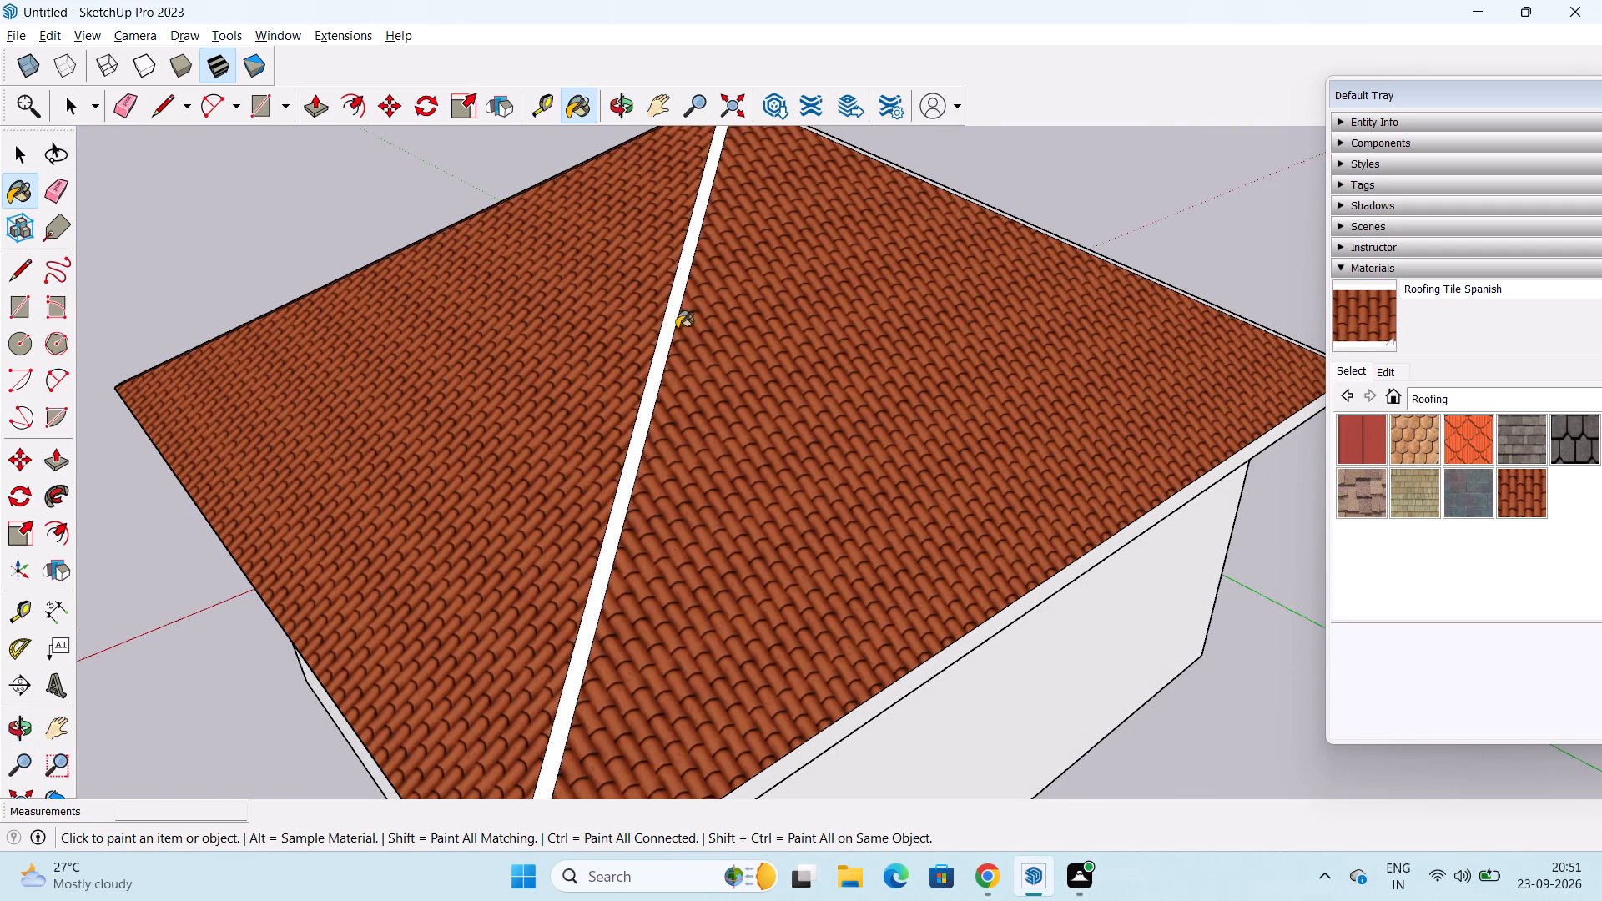
Paint the remaining unpainted roof slope and the hip strips on both of its sides with Roofing Tile Spanish.
{"action": "middle_click_drag", "start_coordinate": [776, 304], "coordinate": [392, 394]}
{"action": "middle_click_drag", "start_coordinate": [750, 345], "coordinate": [488, 415]}
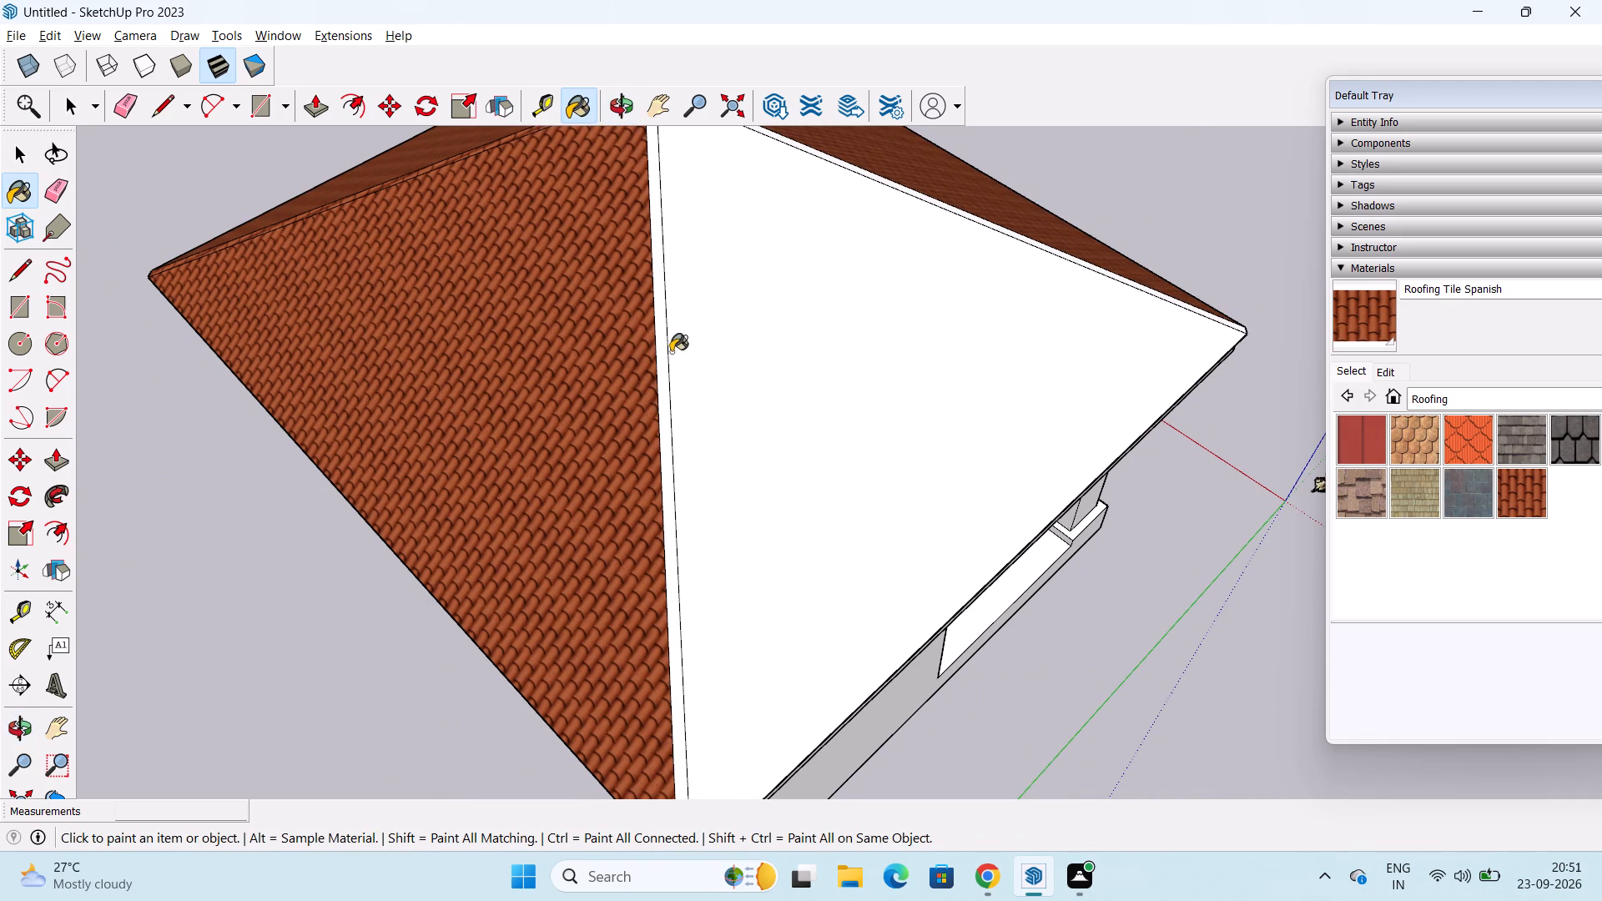
{"action": "left_click", "coordinate": [662, 369]}
{"action": "left_click", "coordinate": [829, 346]}
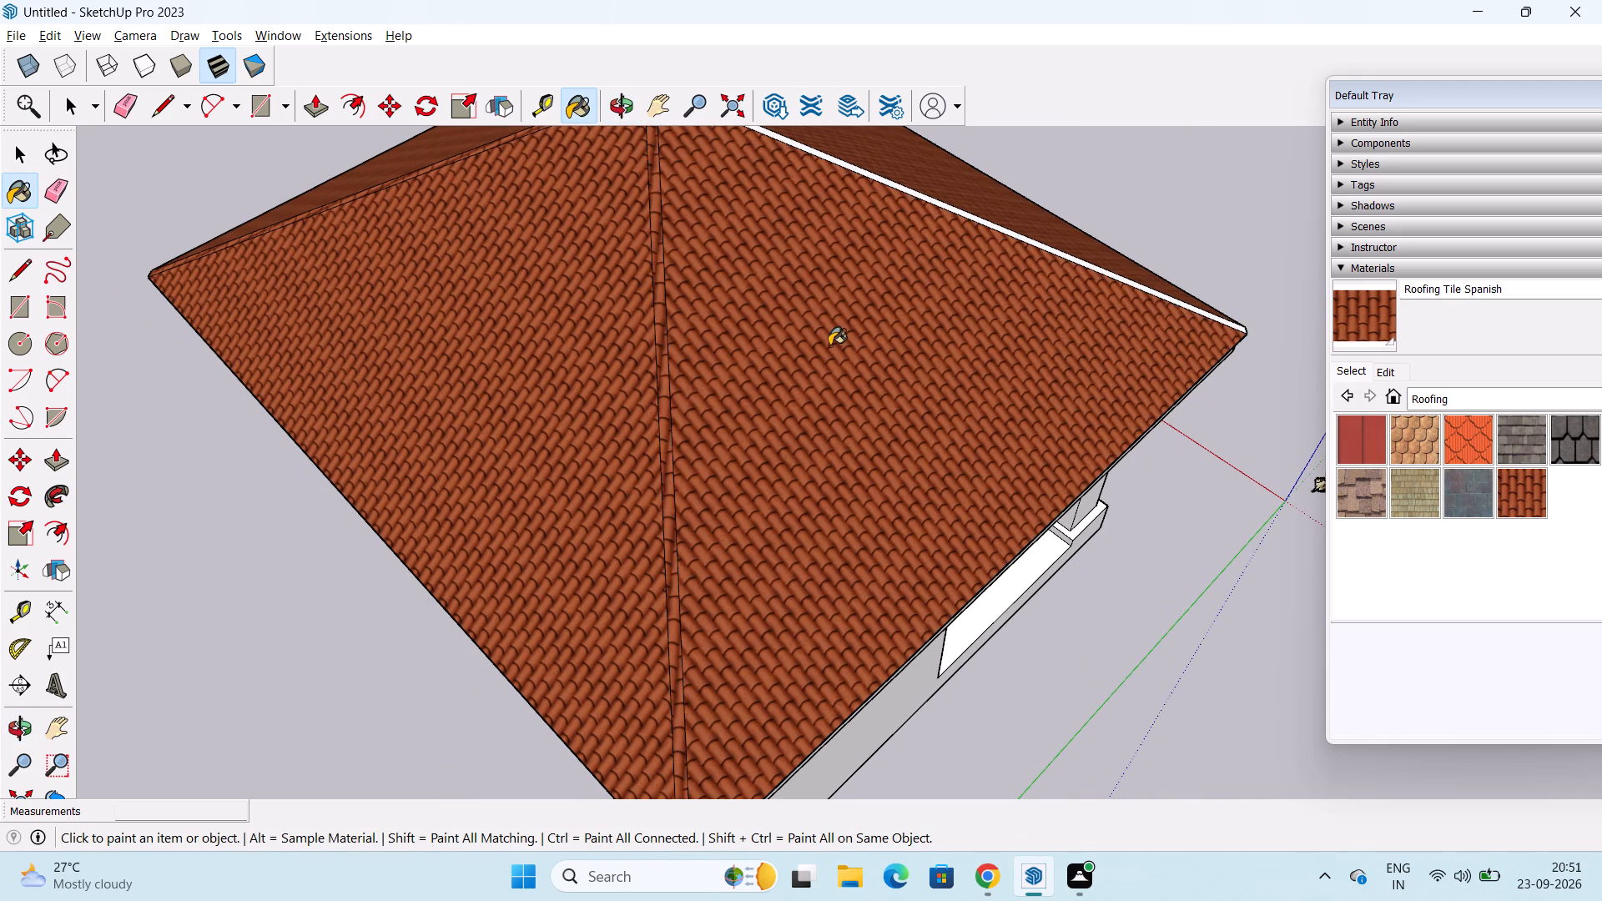
{"action": "middle_click_drag", "start_coordinate": [829, 345], "coordinate": [364, 428]}
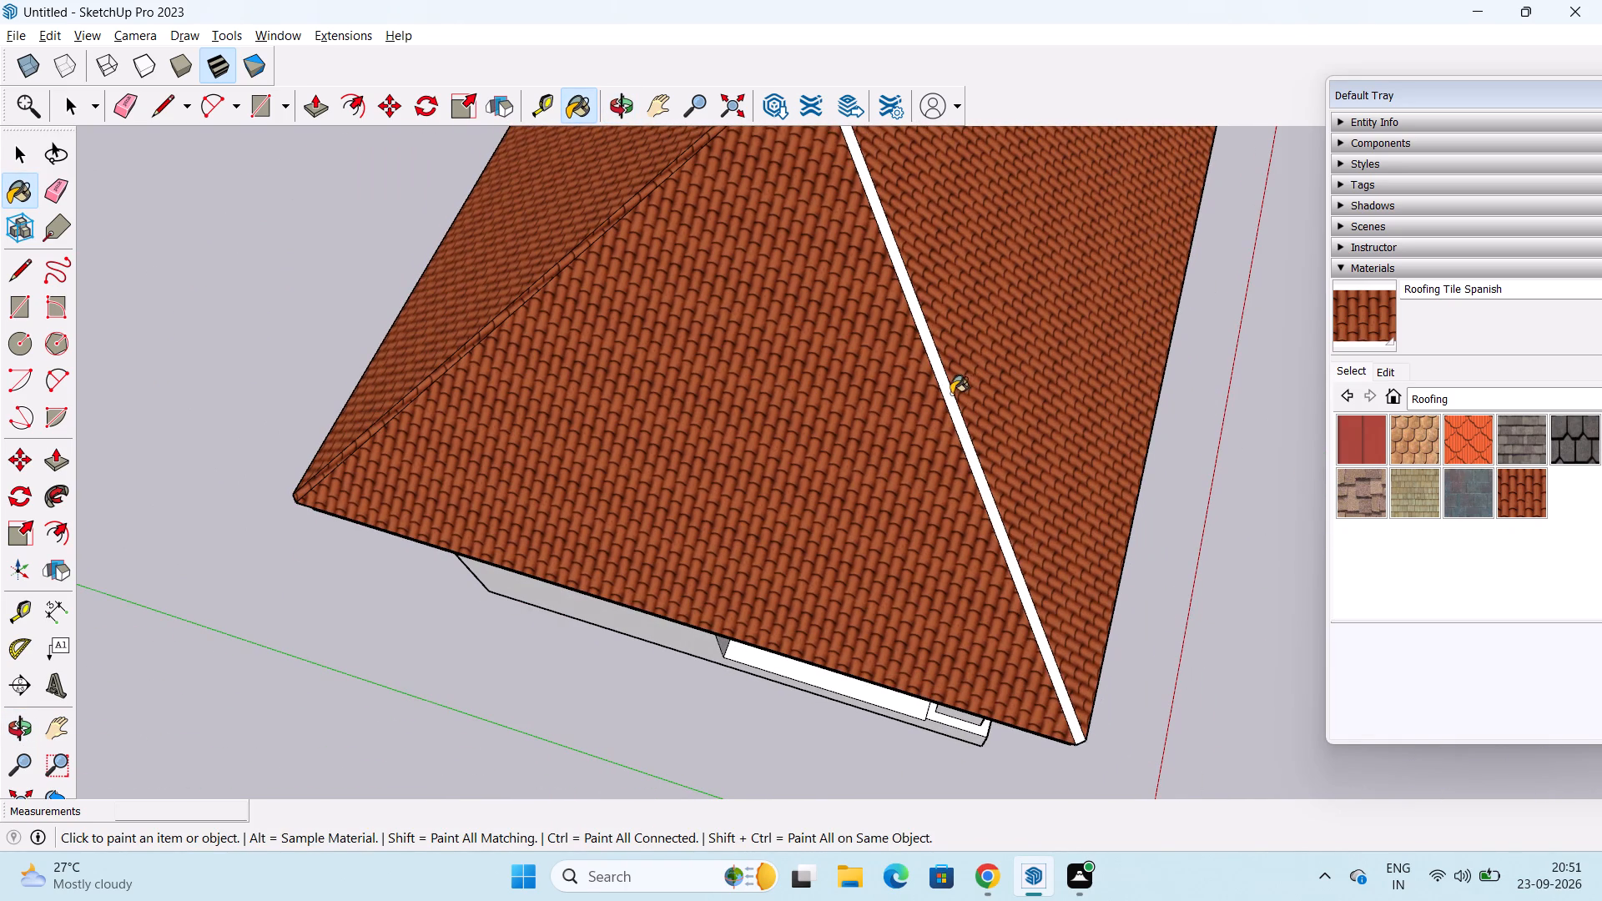
{"action": "left_click", "coordinate": [948, 396]}
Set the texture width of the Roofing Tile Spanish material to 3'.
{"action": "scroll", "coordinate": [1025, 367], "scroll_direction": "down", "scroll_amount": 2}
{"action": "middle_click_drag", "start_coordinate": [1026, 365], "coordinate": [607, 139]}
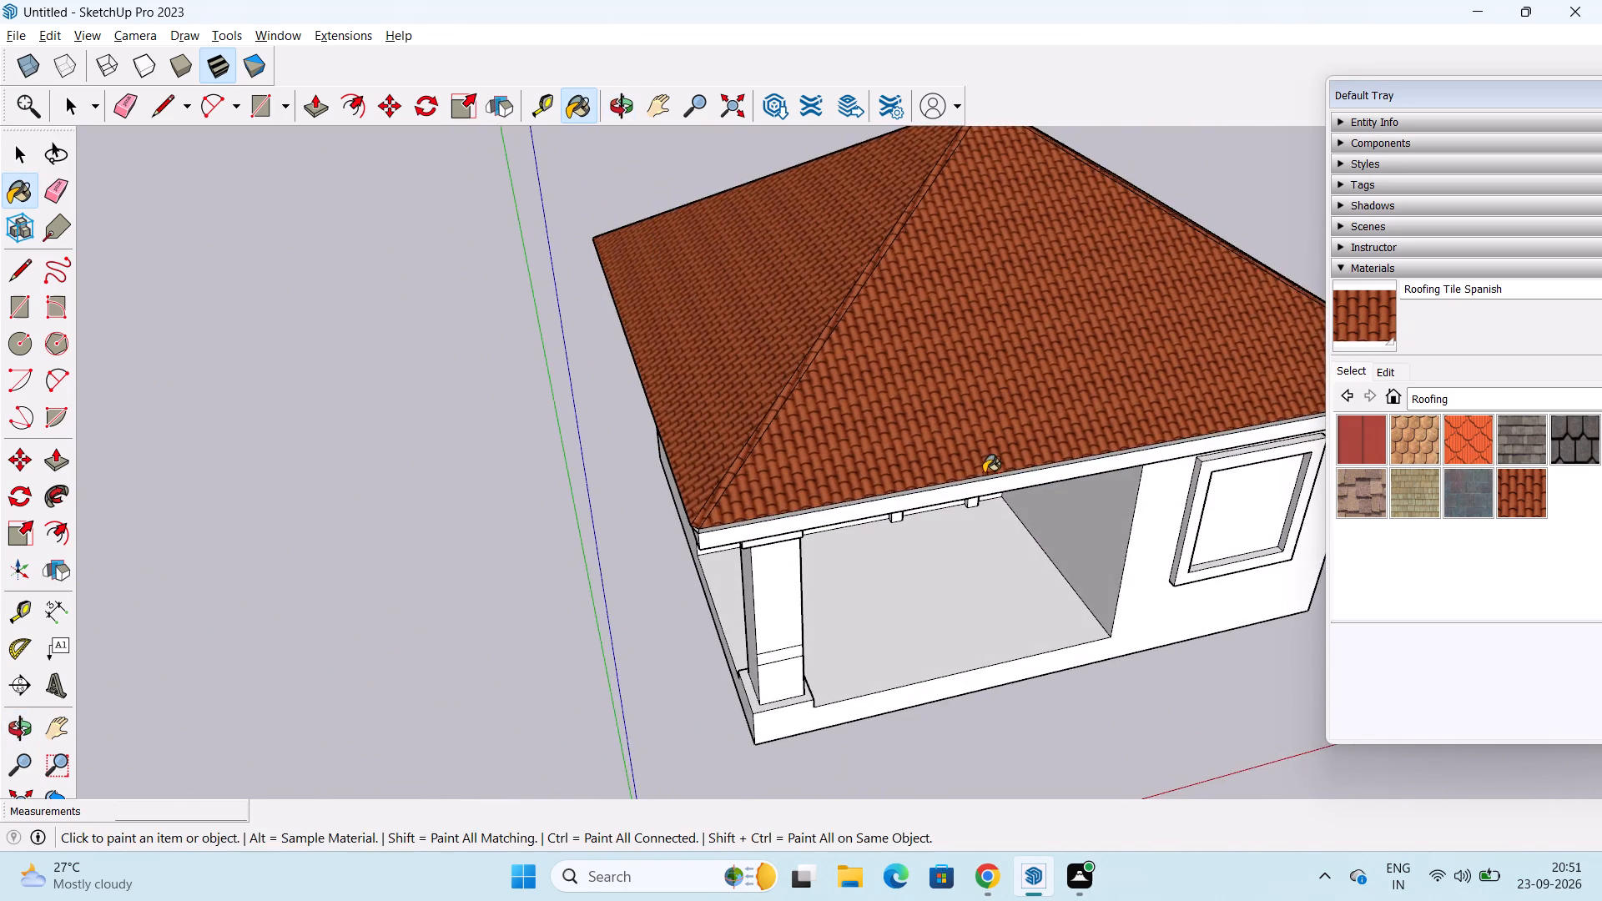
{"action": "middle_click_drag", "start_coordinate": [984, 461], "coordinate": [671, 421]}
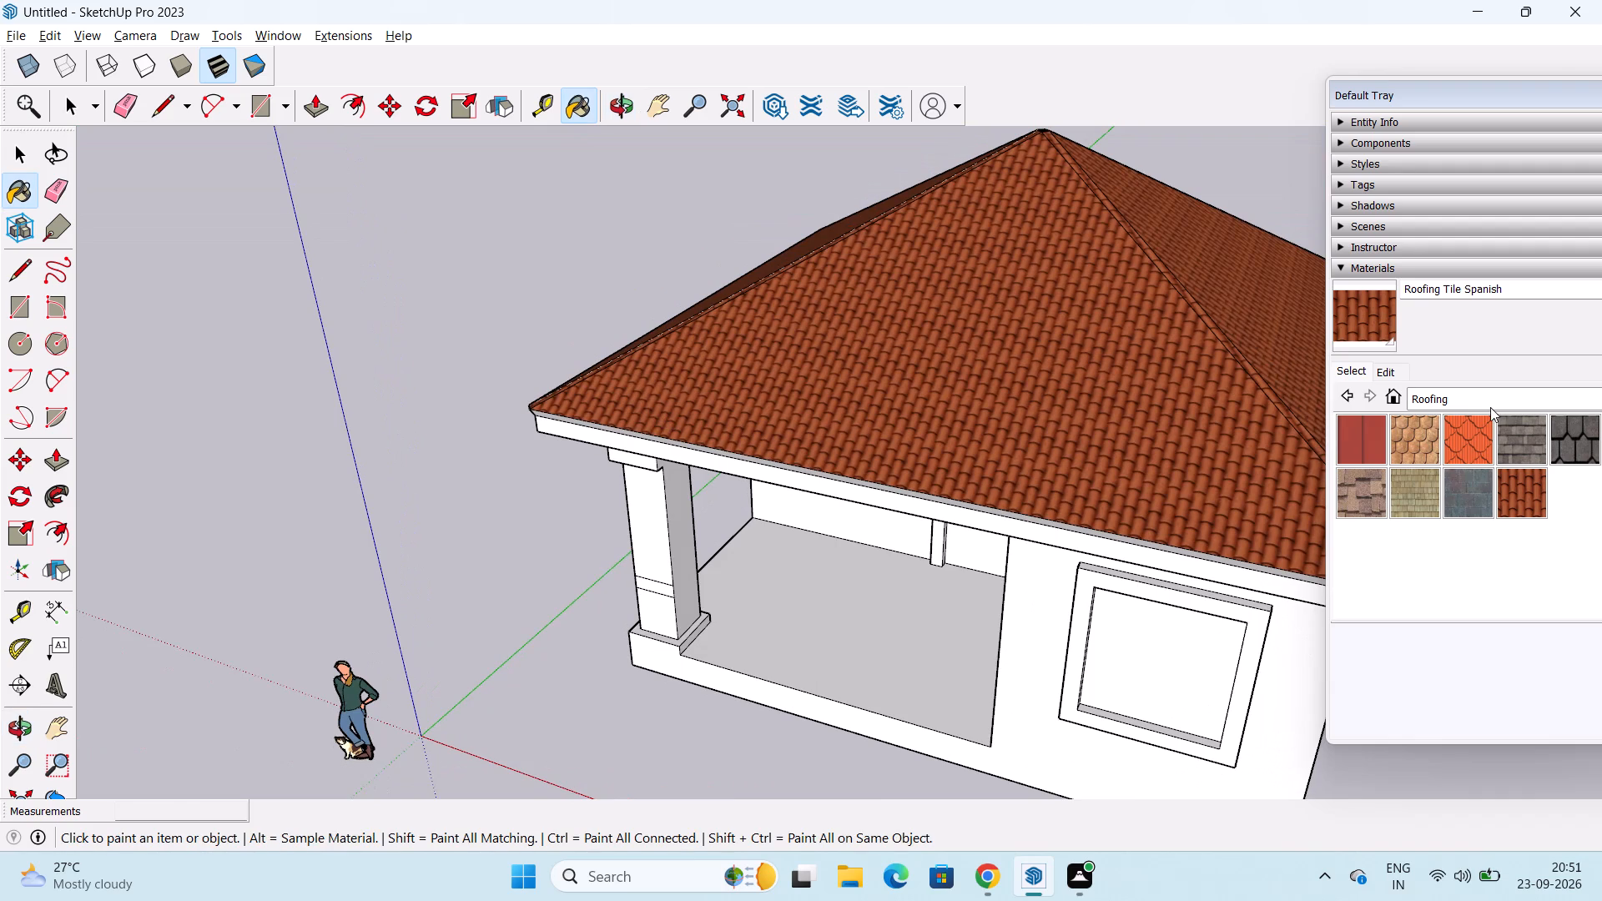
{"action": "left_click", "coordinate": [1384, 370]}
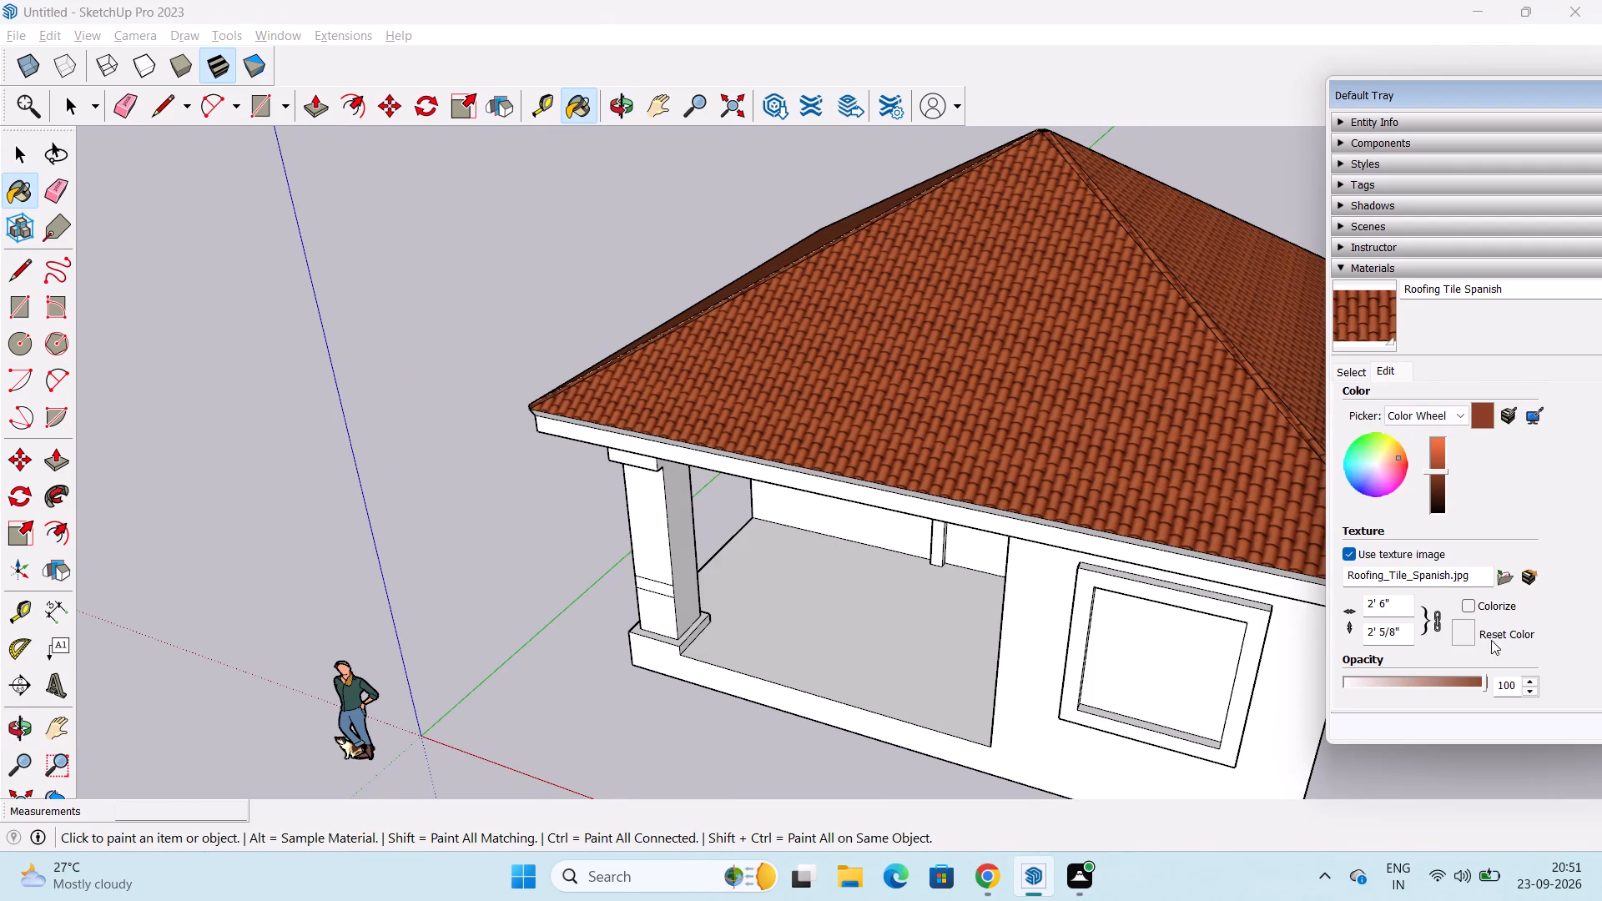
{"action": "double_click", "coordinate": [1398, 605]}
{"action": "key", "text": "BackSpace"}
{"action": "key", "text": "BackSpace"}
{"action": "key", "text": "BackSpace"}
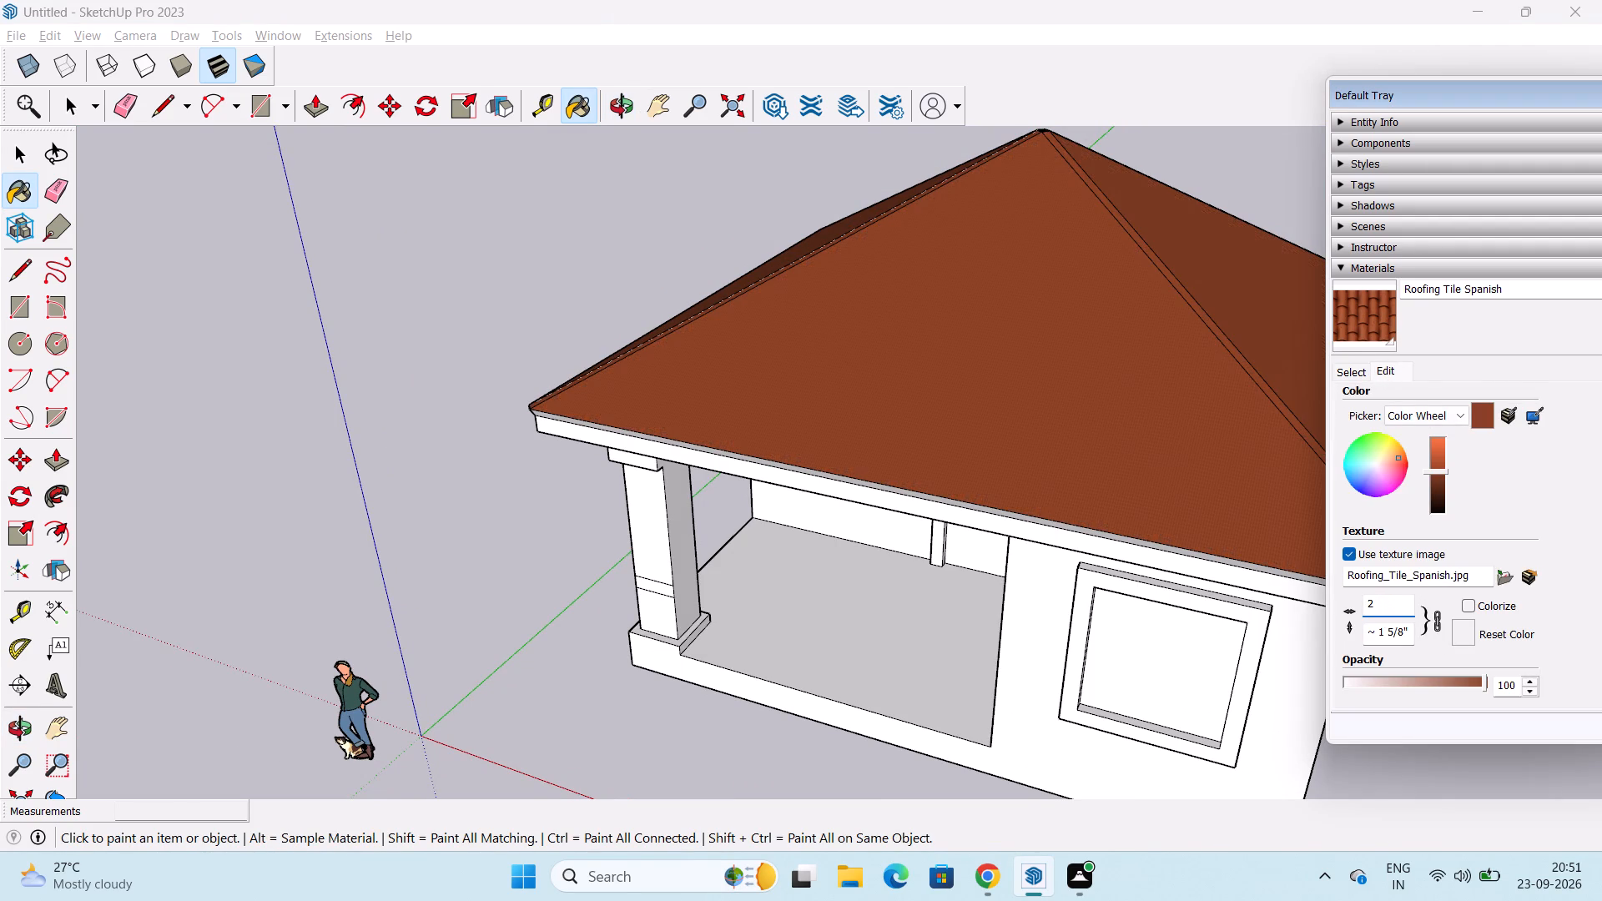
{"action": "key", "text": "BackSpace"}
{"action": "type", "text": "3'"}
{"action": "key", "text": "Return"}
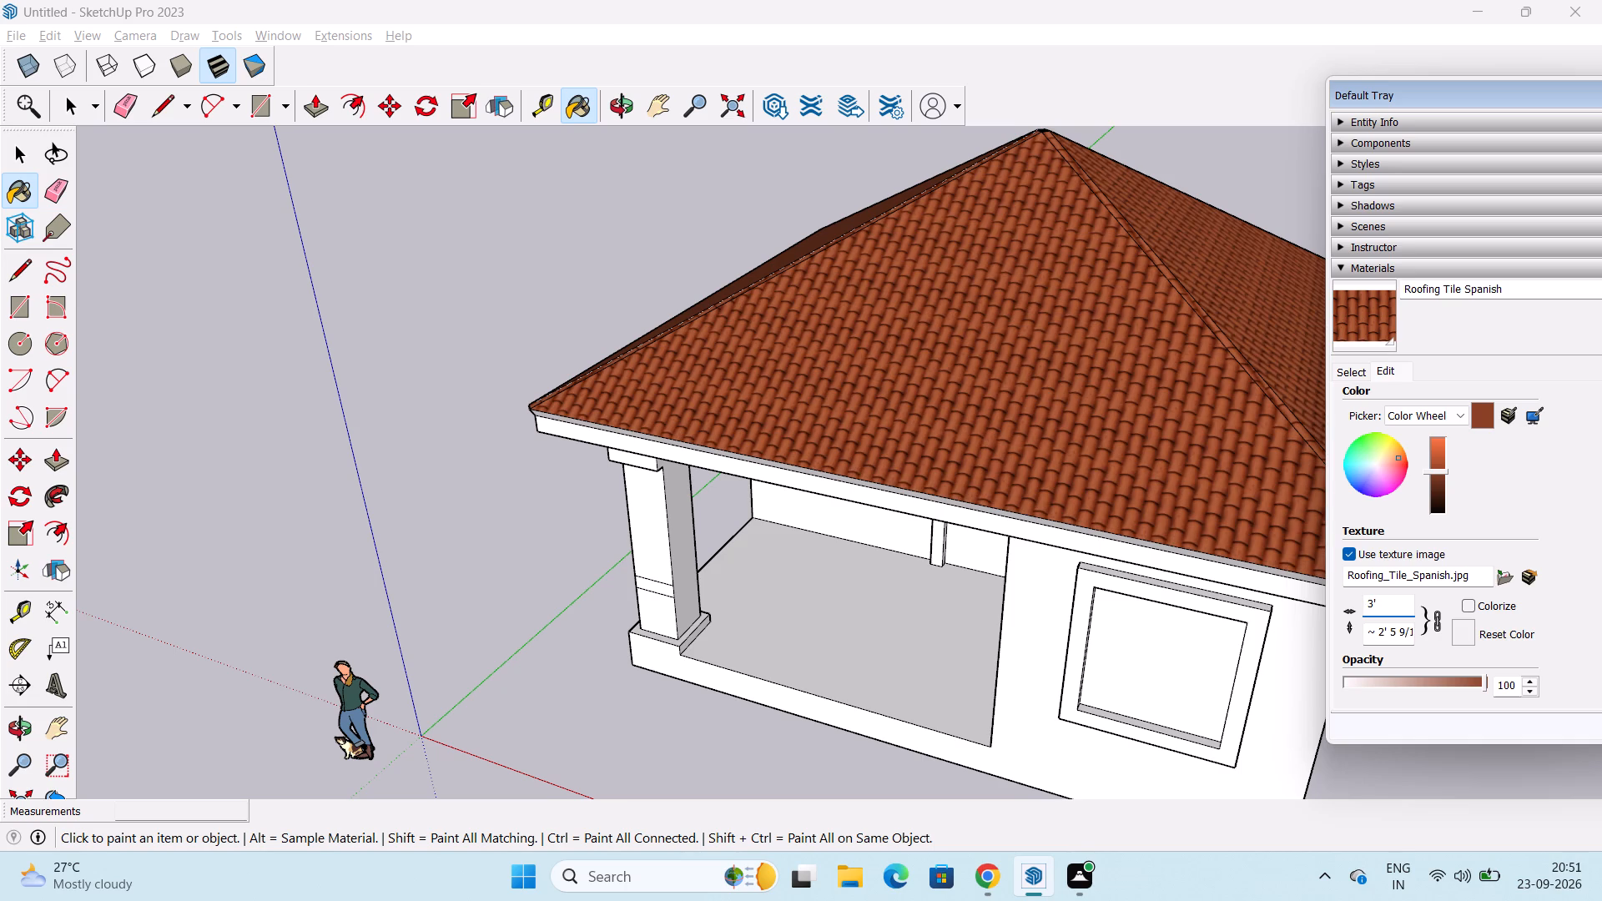
Set the texture width of the Roofing Tile Spanish material to 4'.
{"action": "middle_click_drag", "start_coordinate": [1232, 501], "coordinate": [865, 543]}
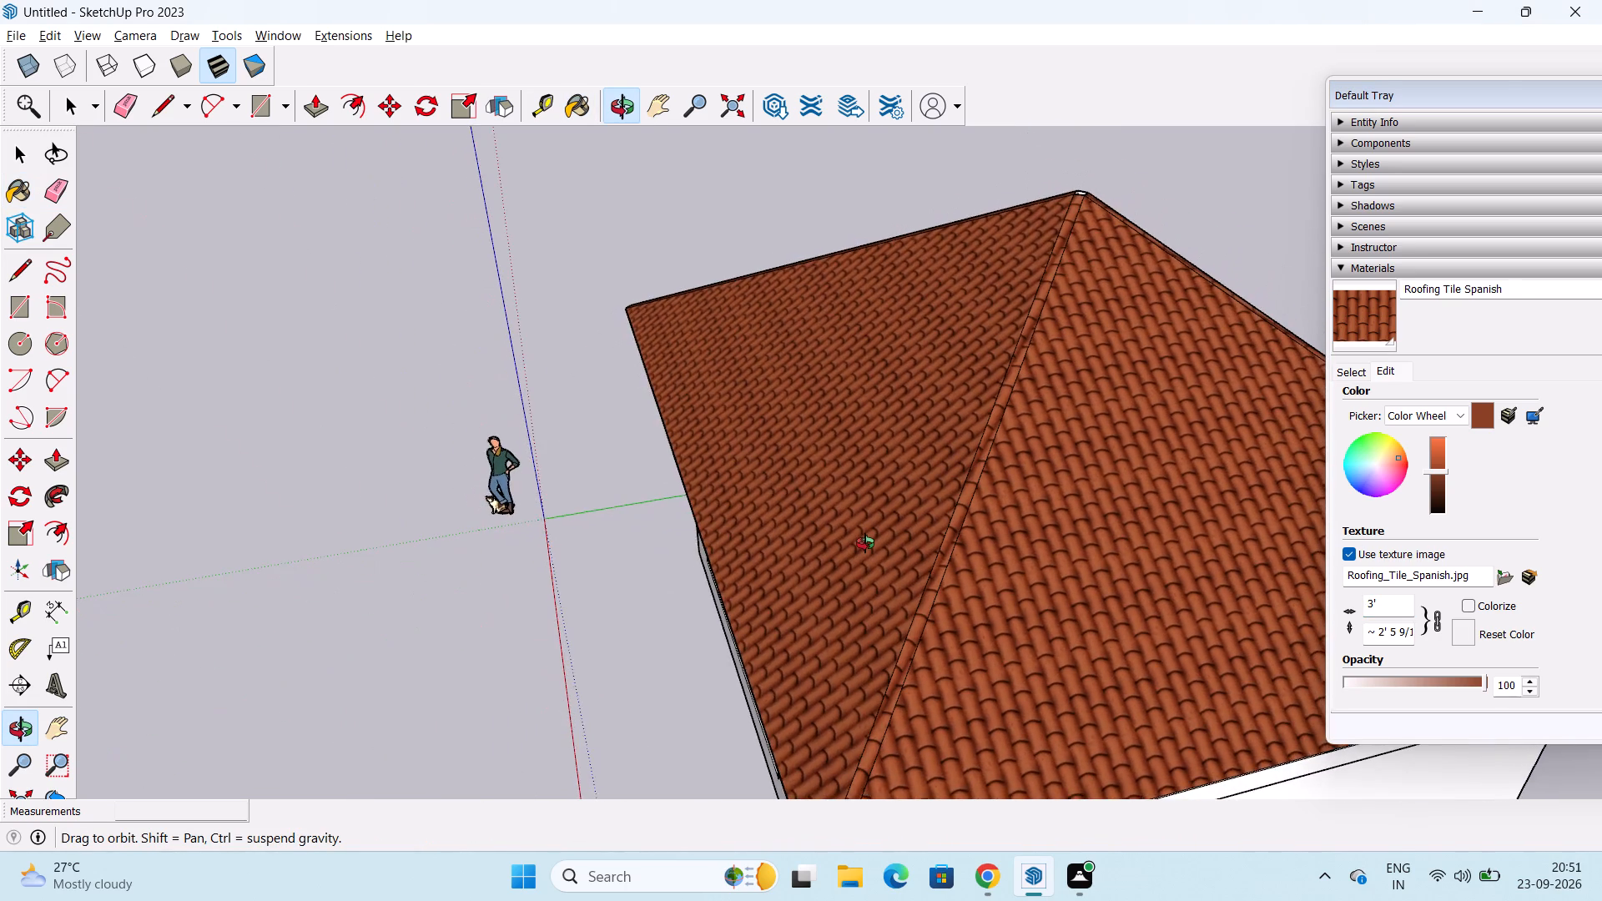
{"action": "middle_click_drag", "start_coordinate": [865, 543], "coordinate": [1294, 532]}
{"action": "double_click", "coordinate": [1404, 607]}
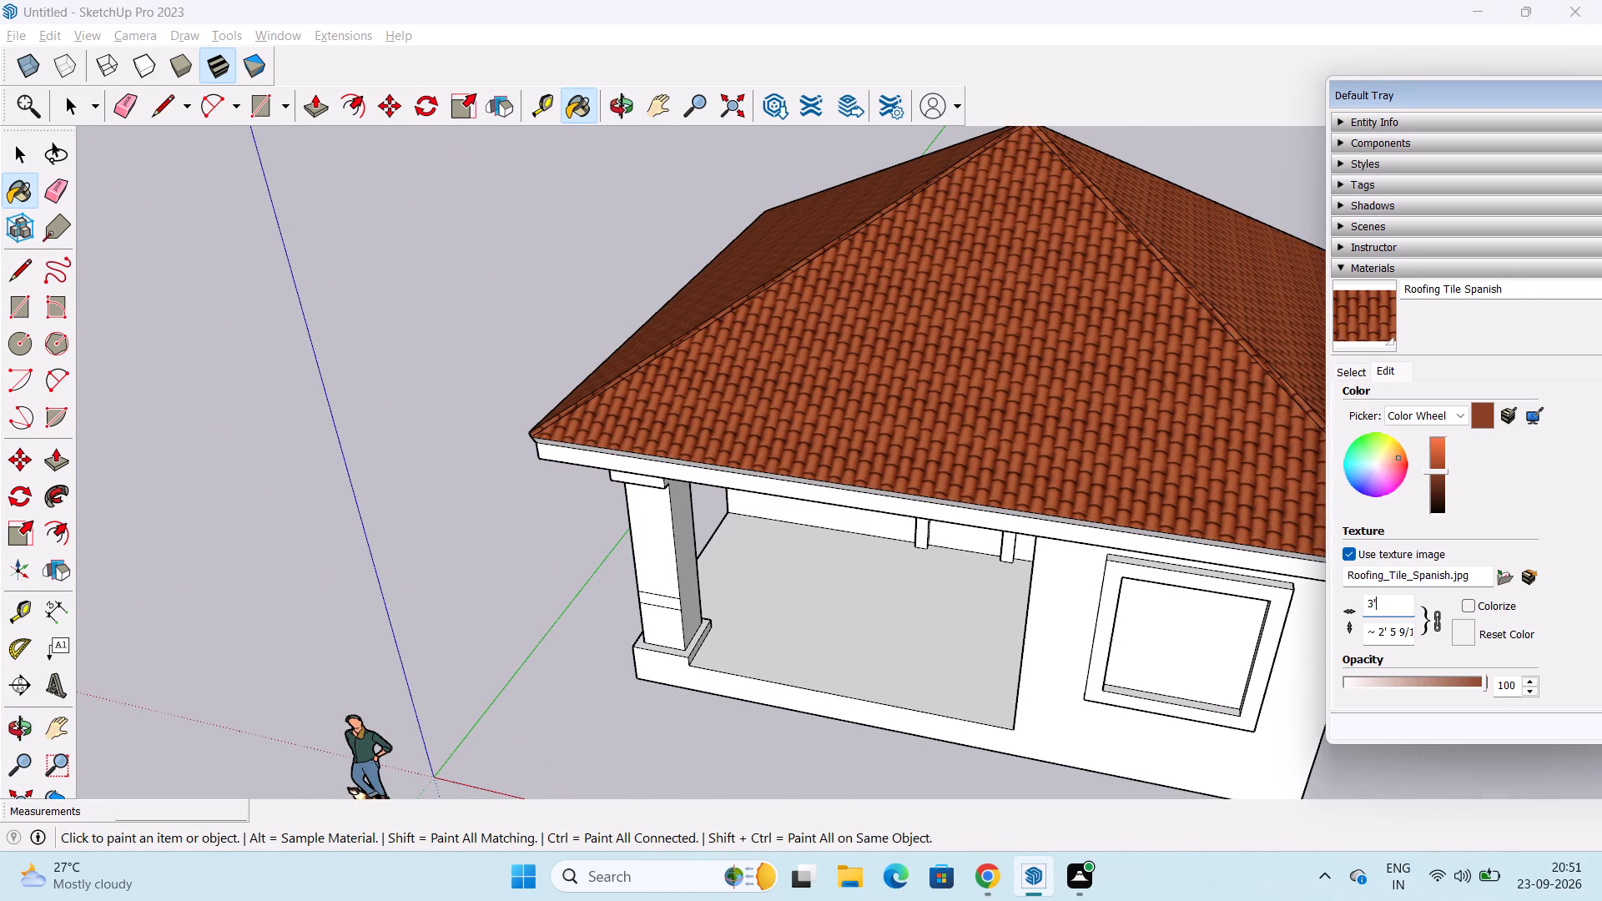
{"action": "type", "text": "4'"}
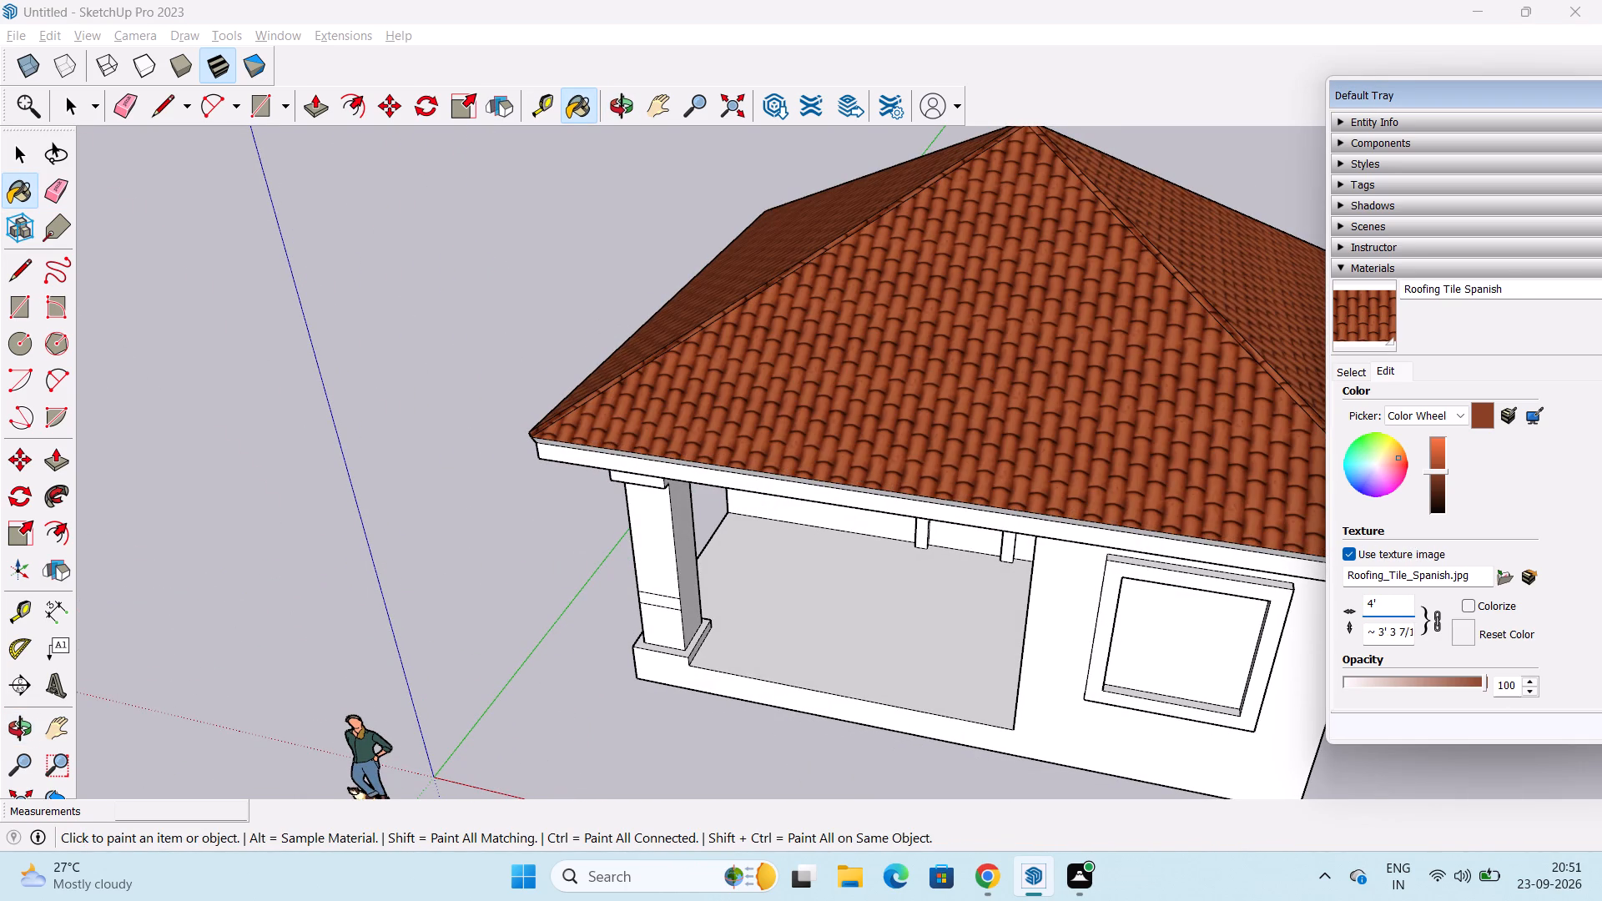
{"action": "type", "text": "5'"}
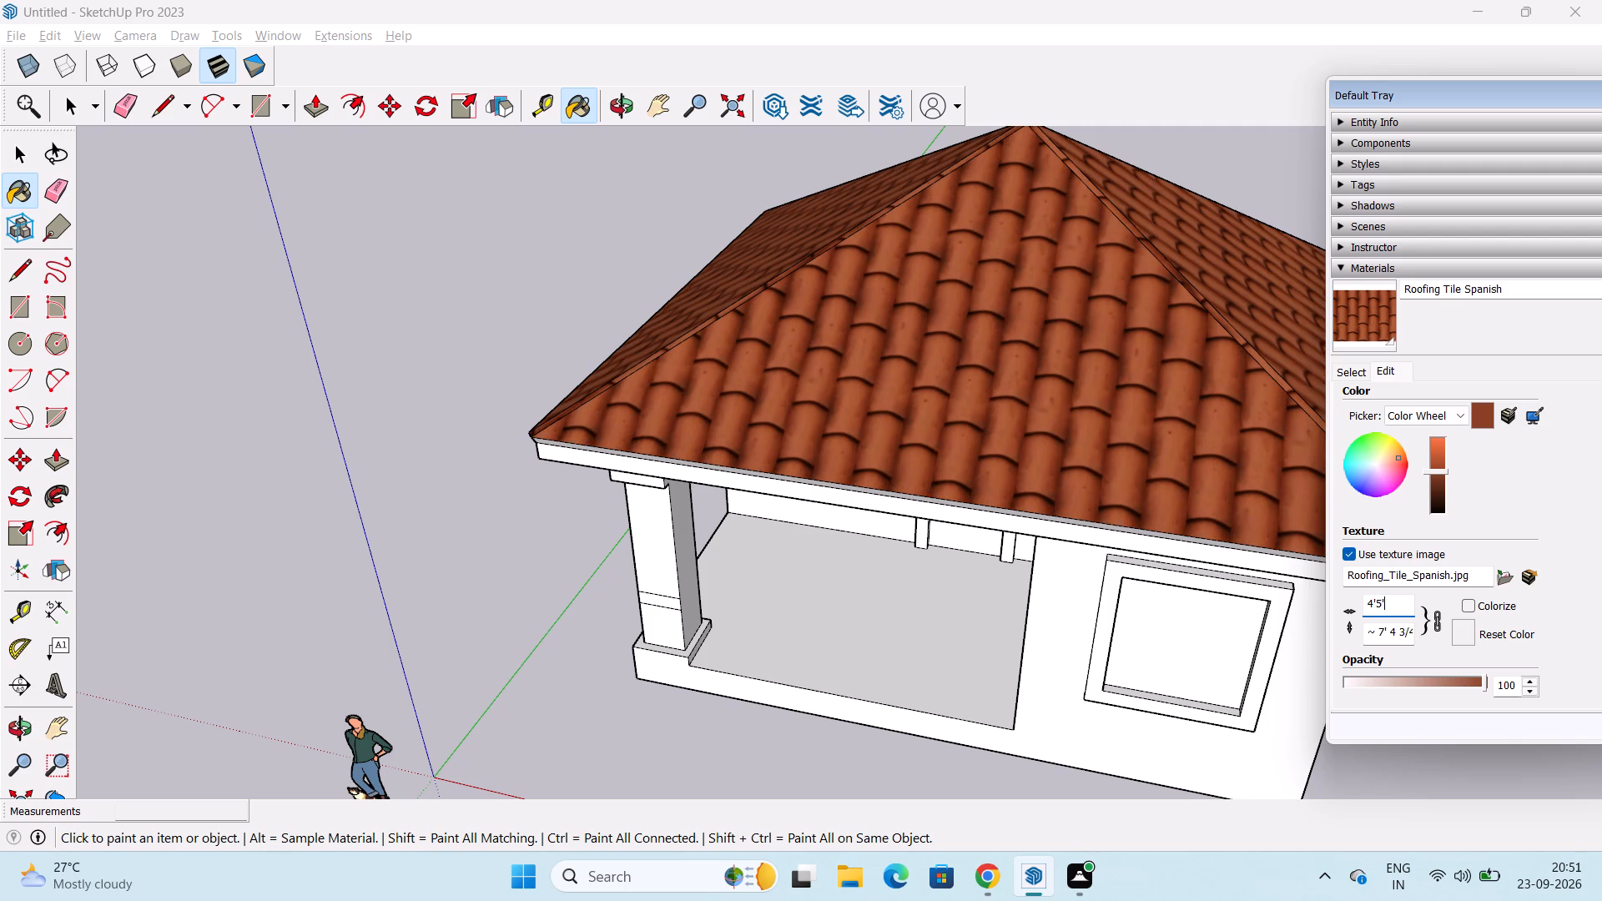
{"action": "key", "text": "BackSpace"}
{"action": "key", "text": "BackSpace"}
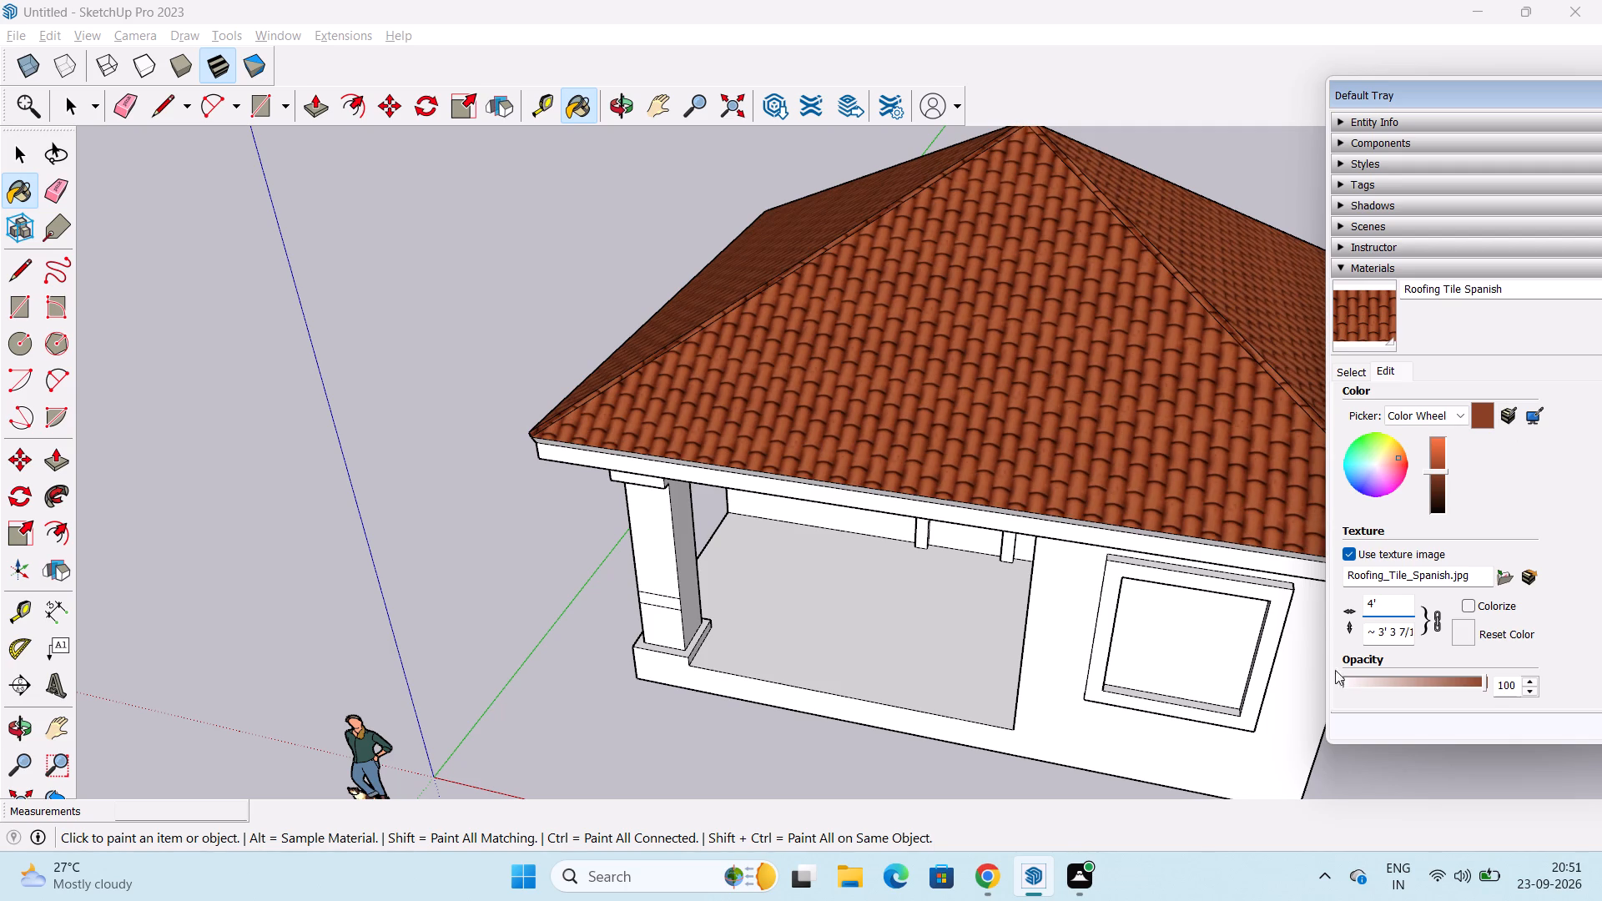
Reapply Roofing Tile Spanish to the front roof slope.
{"action": "middle_click_drag", "start_coordinate": [1293, 664], "coordinate": [1339, 532]}
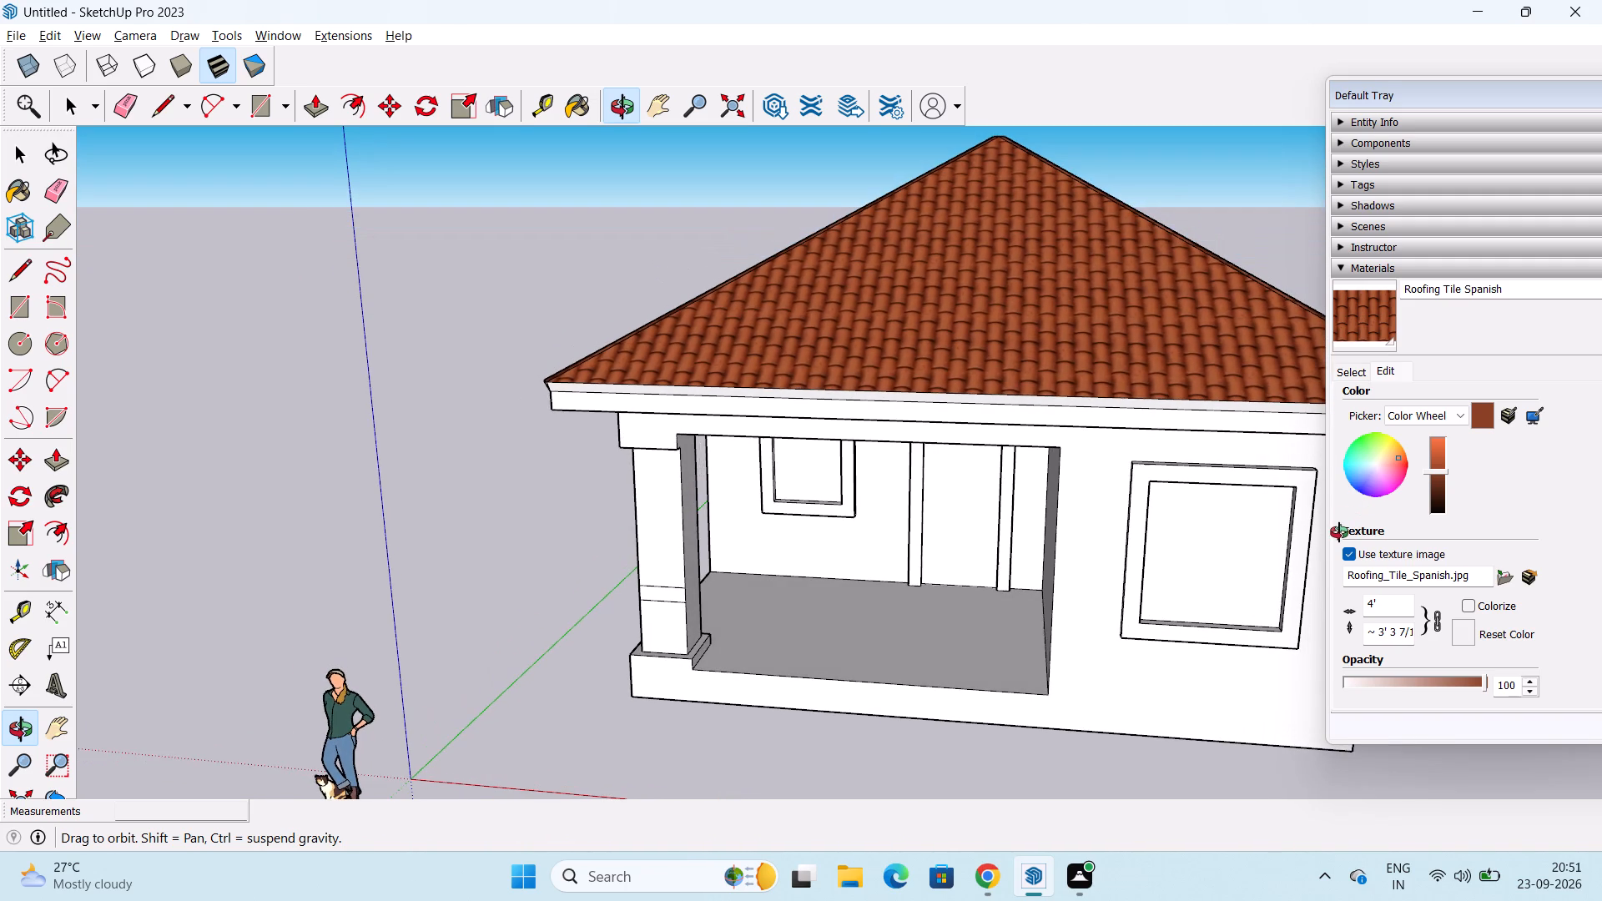
{"action": "middle_click_drag", "start_coordinate": [1339, 532], "coordinate": [1338, 532]}
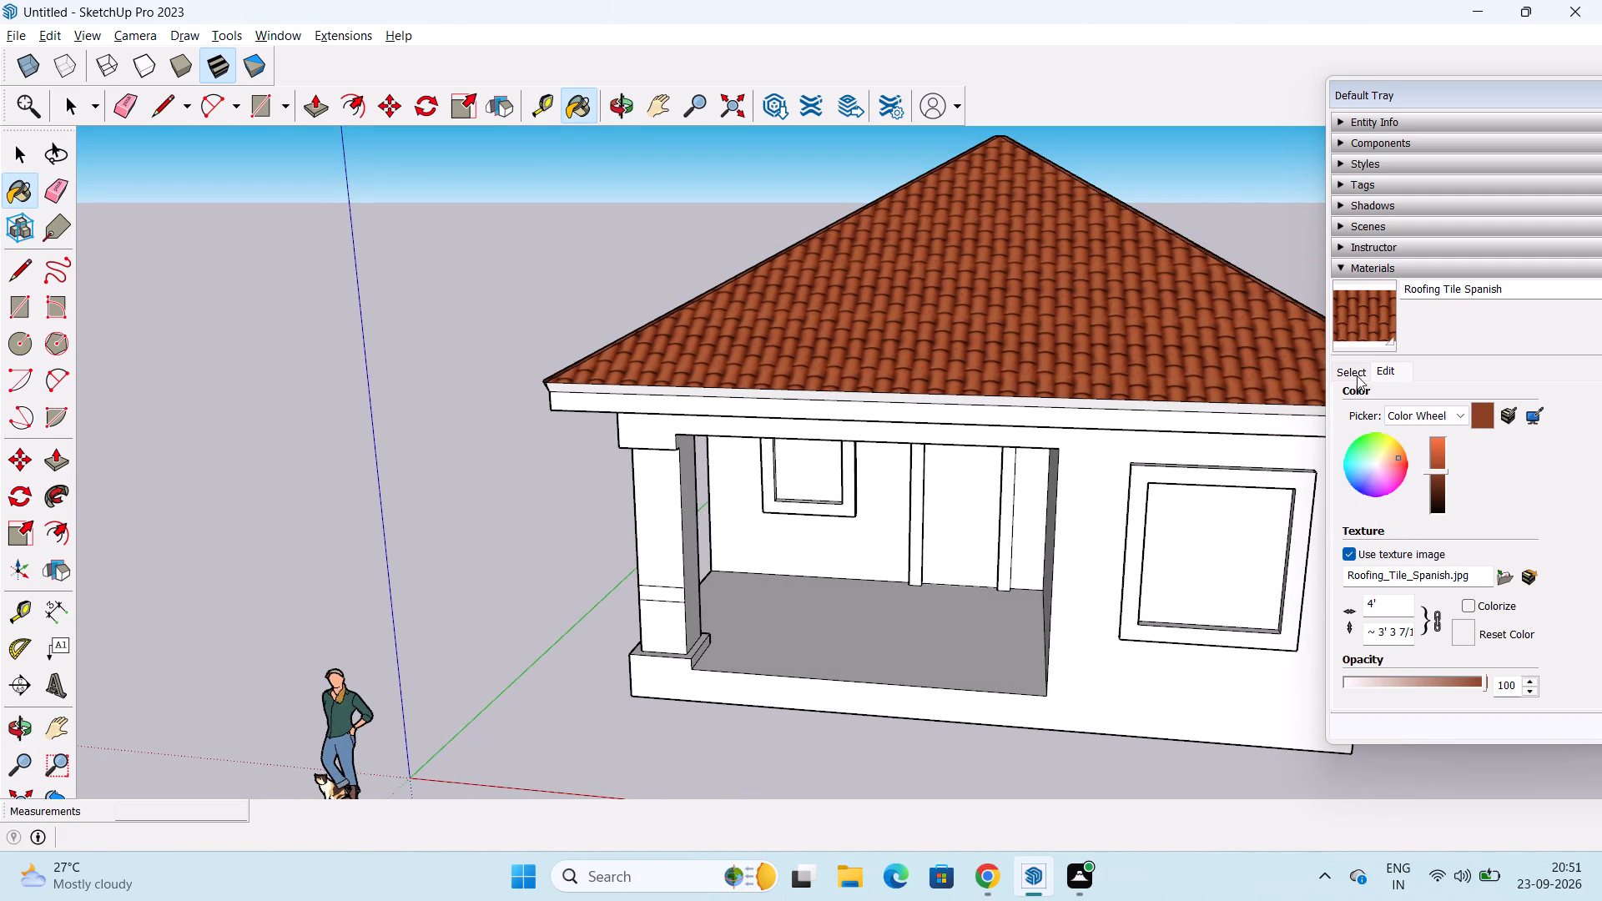
{"action": "left_click", "coordinate": [1356, 371]}
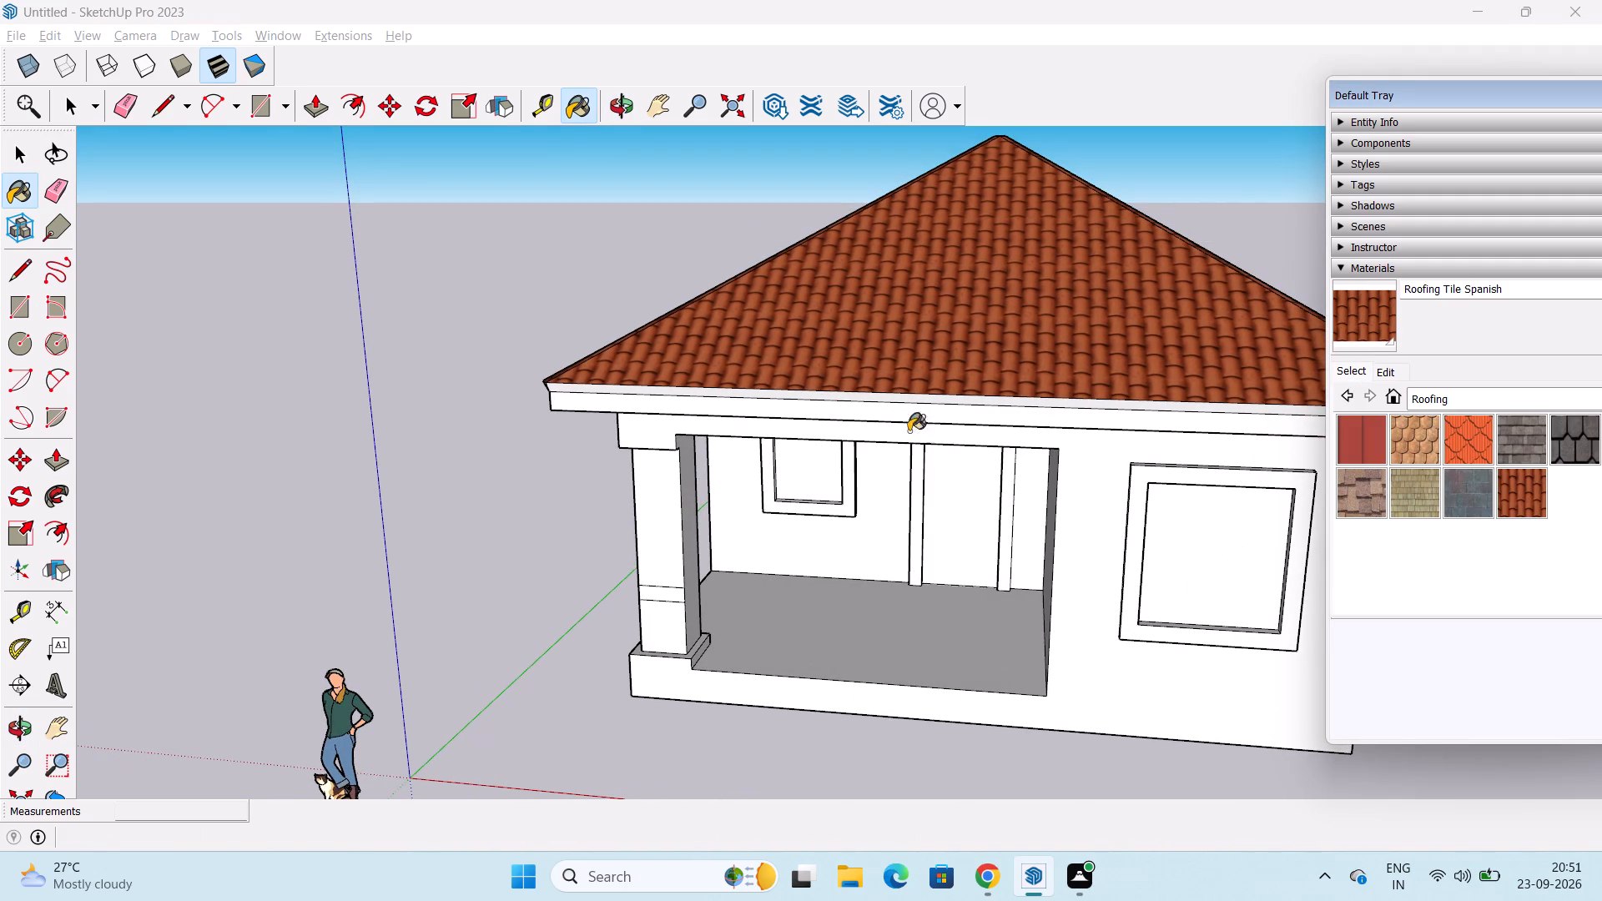
{"action": "left_click", "coordinate": [986, 331]}
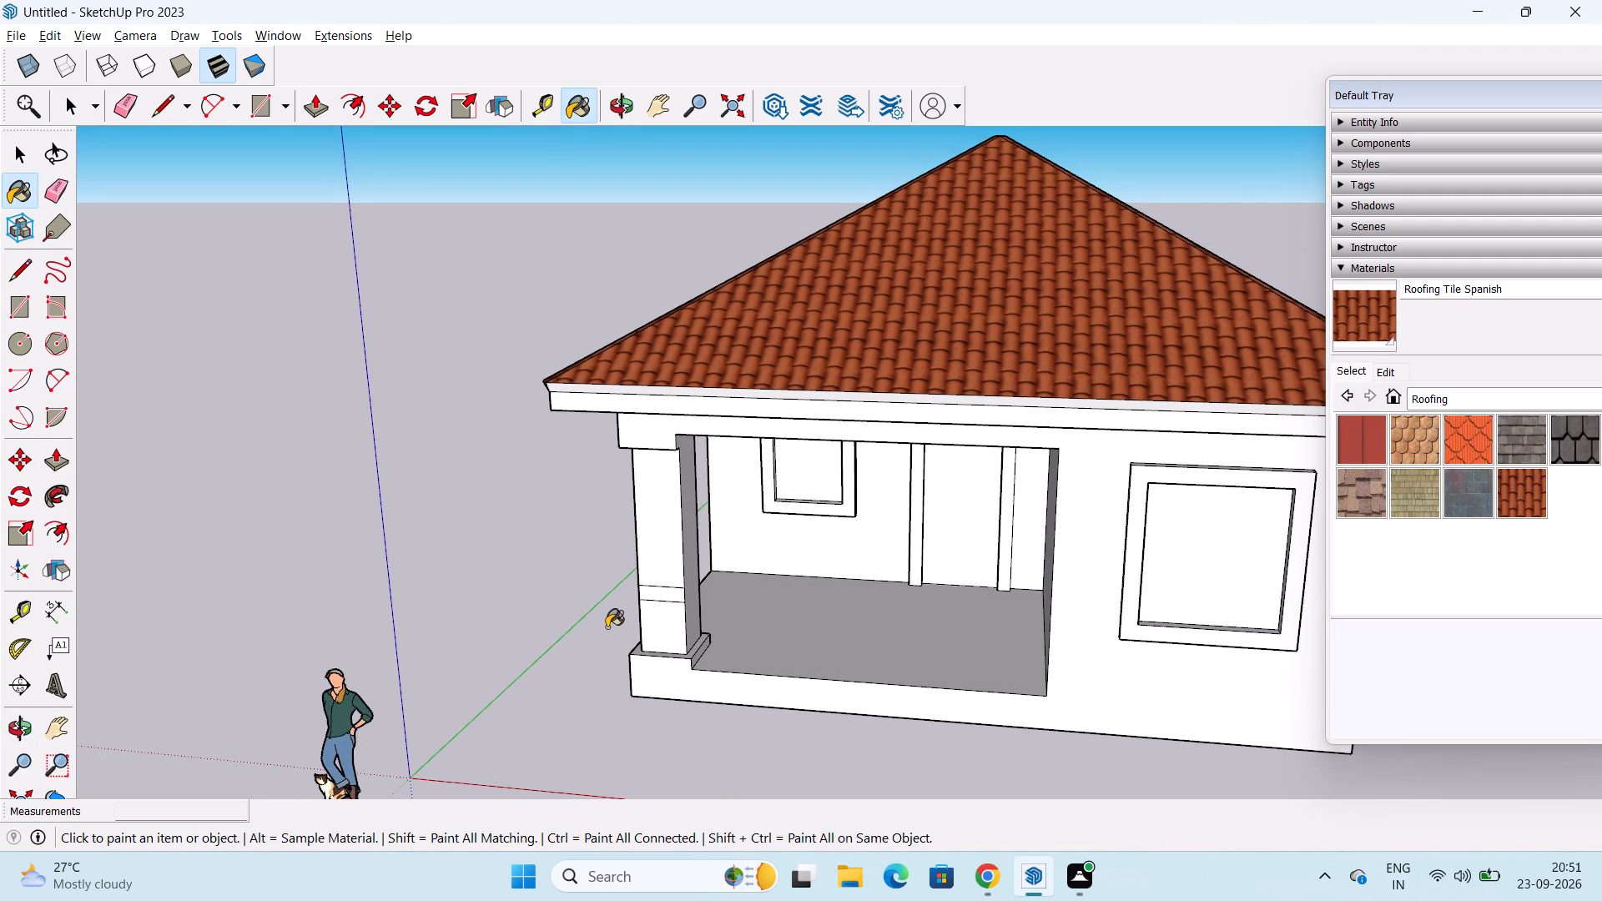
Examine the tiled roof, porch and front facade of the house from several angles.
{"action": "key", "text": "space"}
{"action": "middle_click_drag", "start_coordinate": [585, 581], "coordinate": [587, 762]}
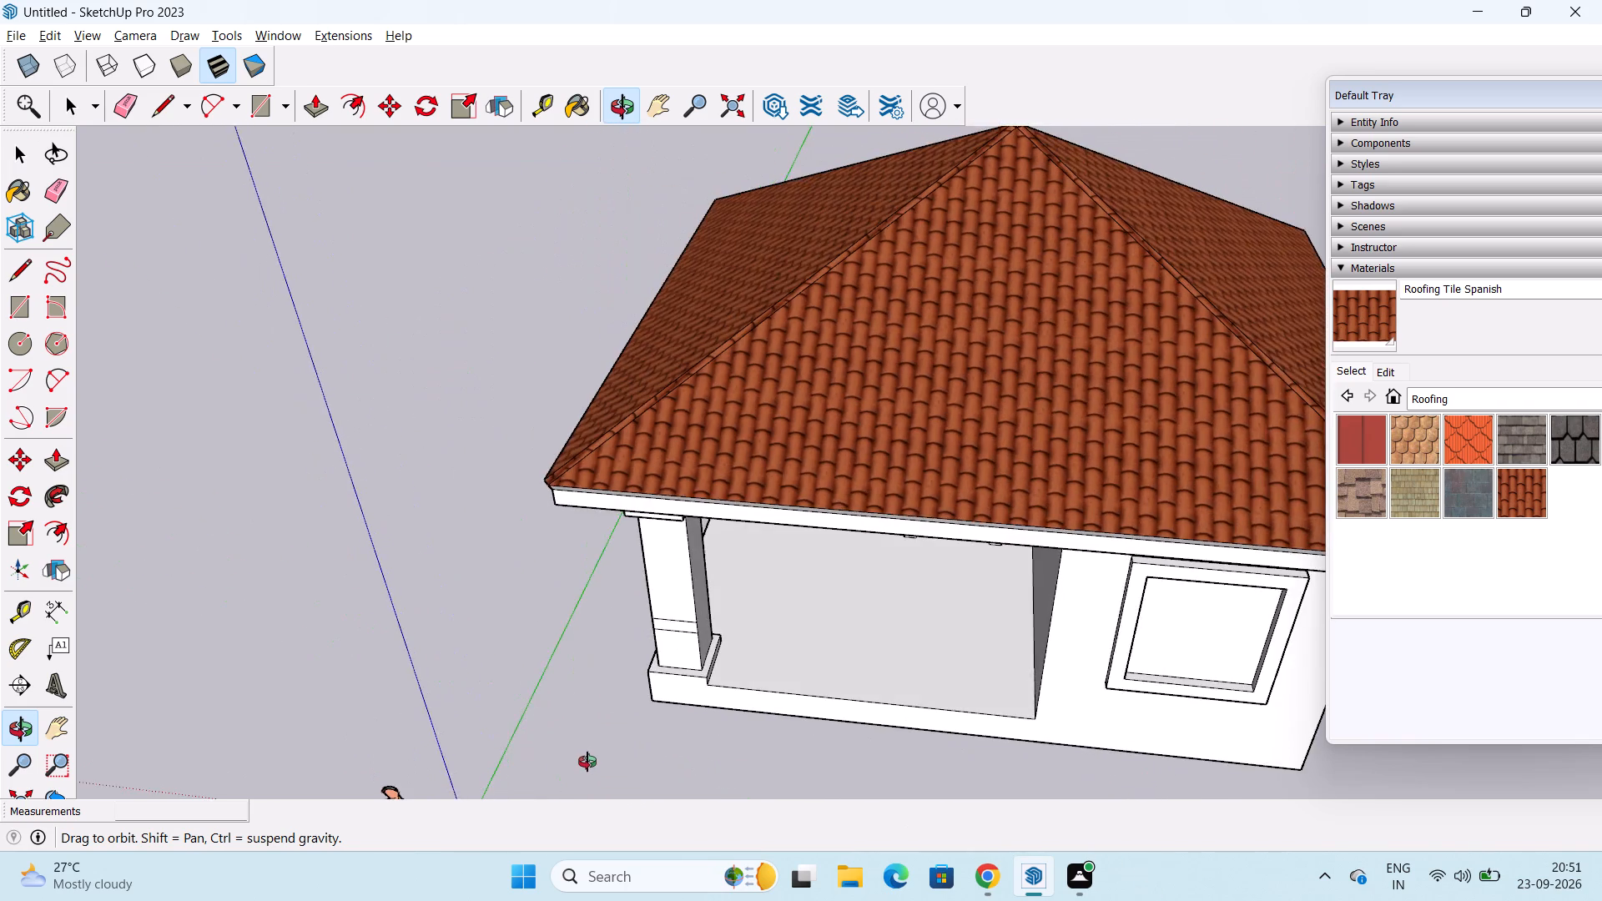
{"action": "middle_click_drag", "start_coordinate": [587, 762], "coordinate": [753, 624]}
{"action": "scroll", "coordinate": [960, 595], "scroll_direction": "down", "scroll_amount": 1}
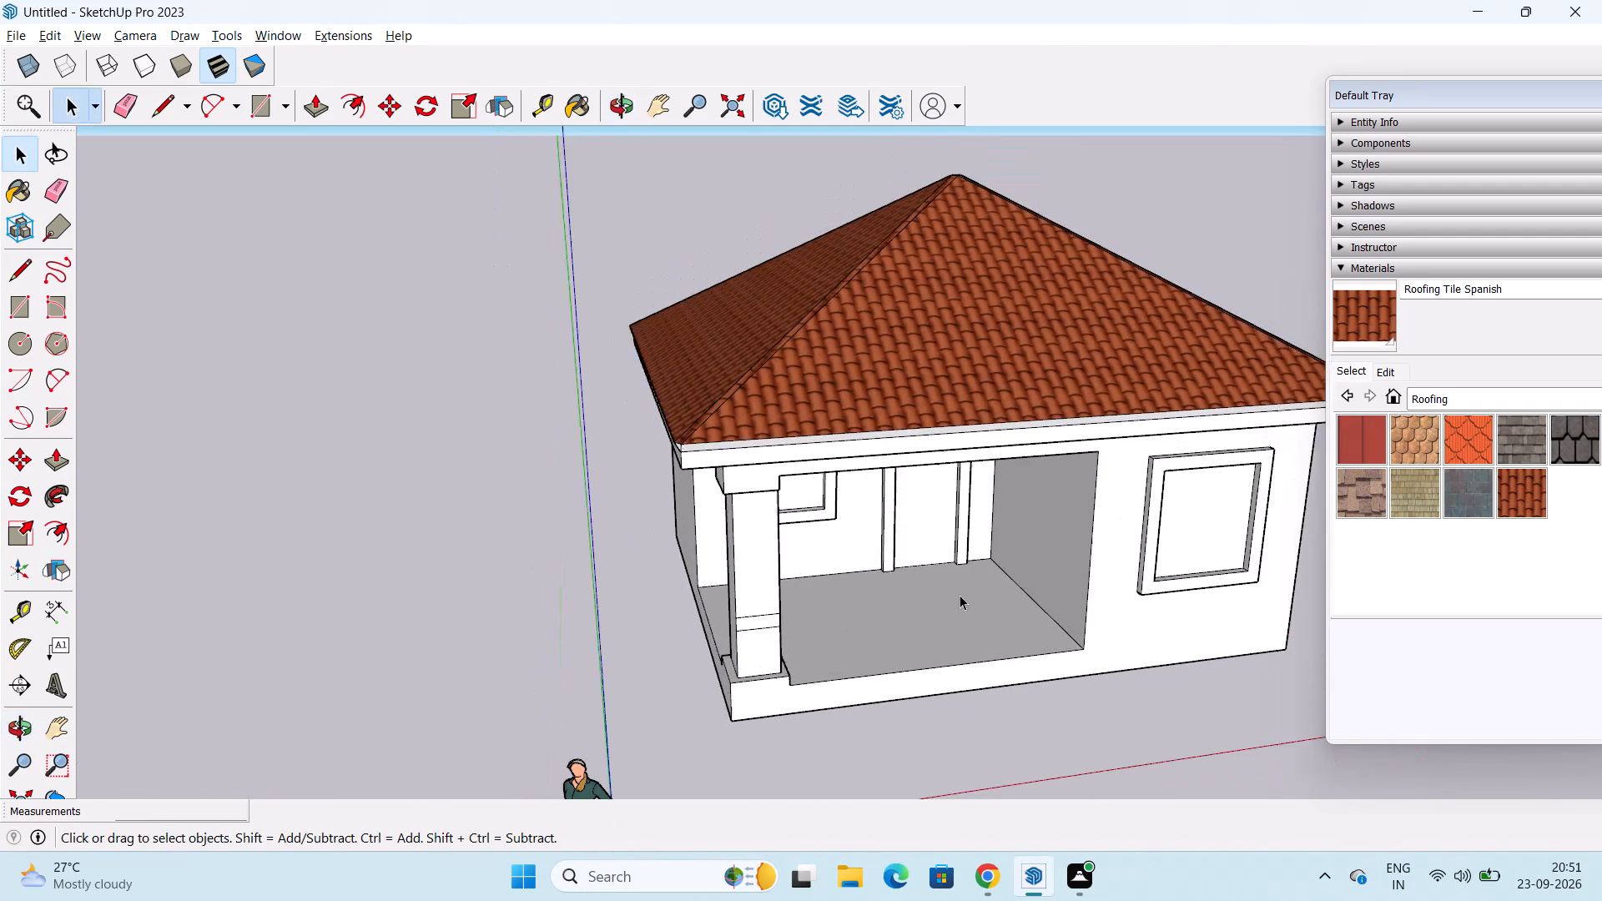
{"action": "scroll", "coordinate": [960, 591], "scroll_direction": "down", "scroll_amount": 2}
{"action": "middle_click_drag", "start_coordinate": [960, 587], "coordinate": [708, 533]}
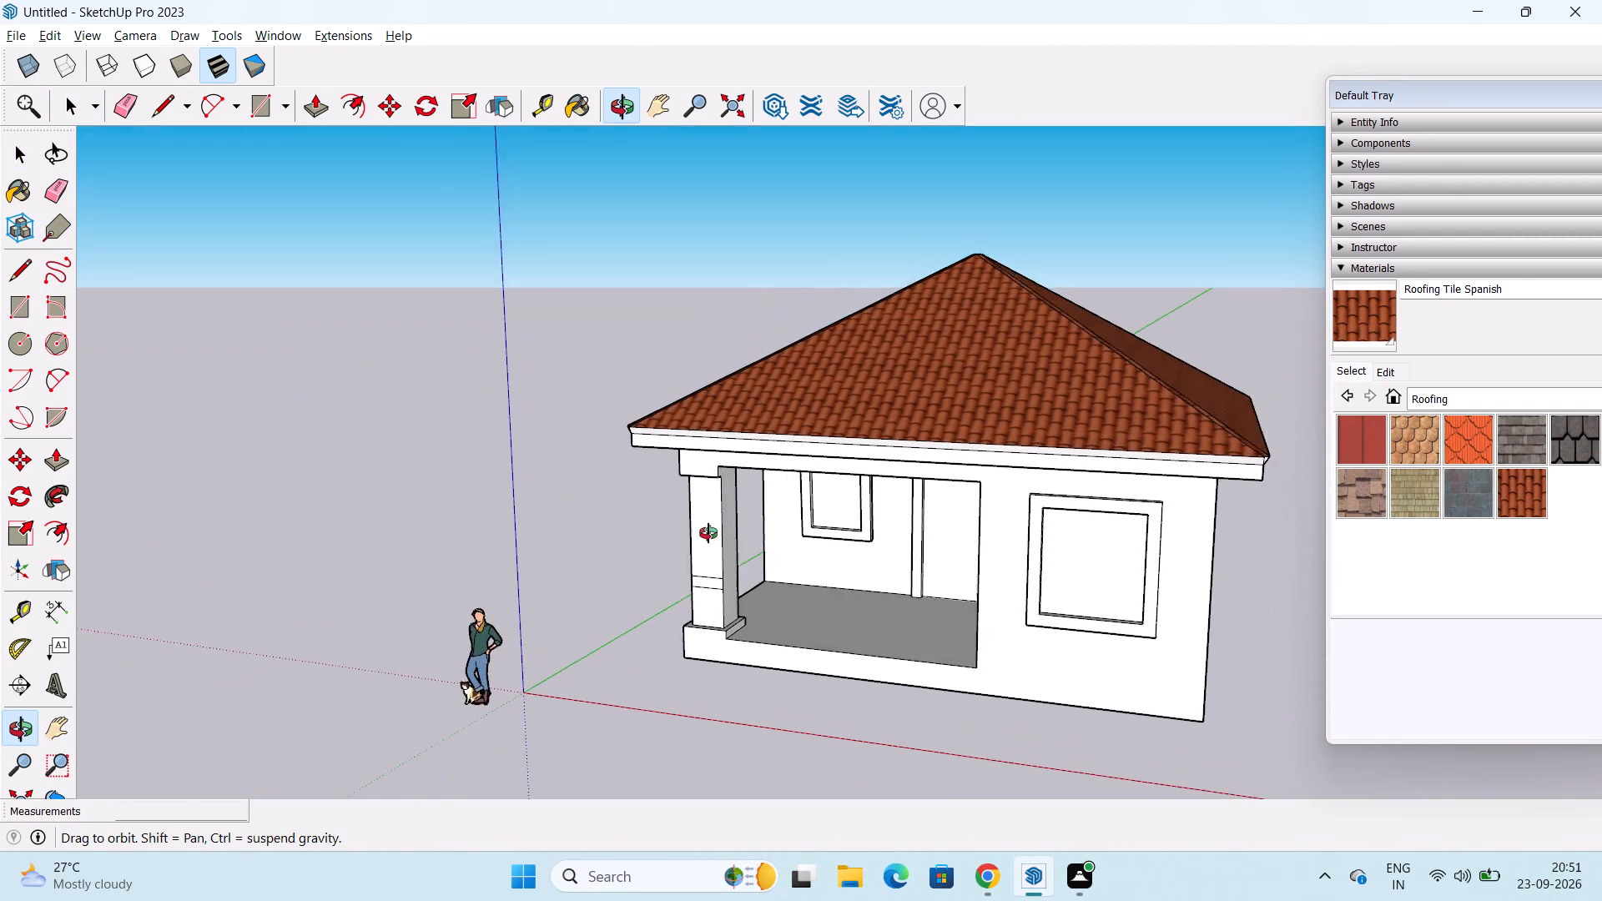
{"action": "middle_click_drag", "start_coordinate": [708, 533], "coordinate": [644, 544]}
{"action": "middle_click_drag", "start_coordinate": [813, 541], "coordinate": [938, 454]}
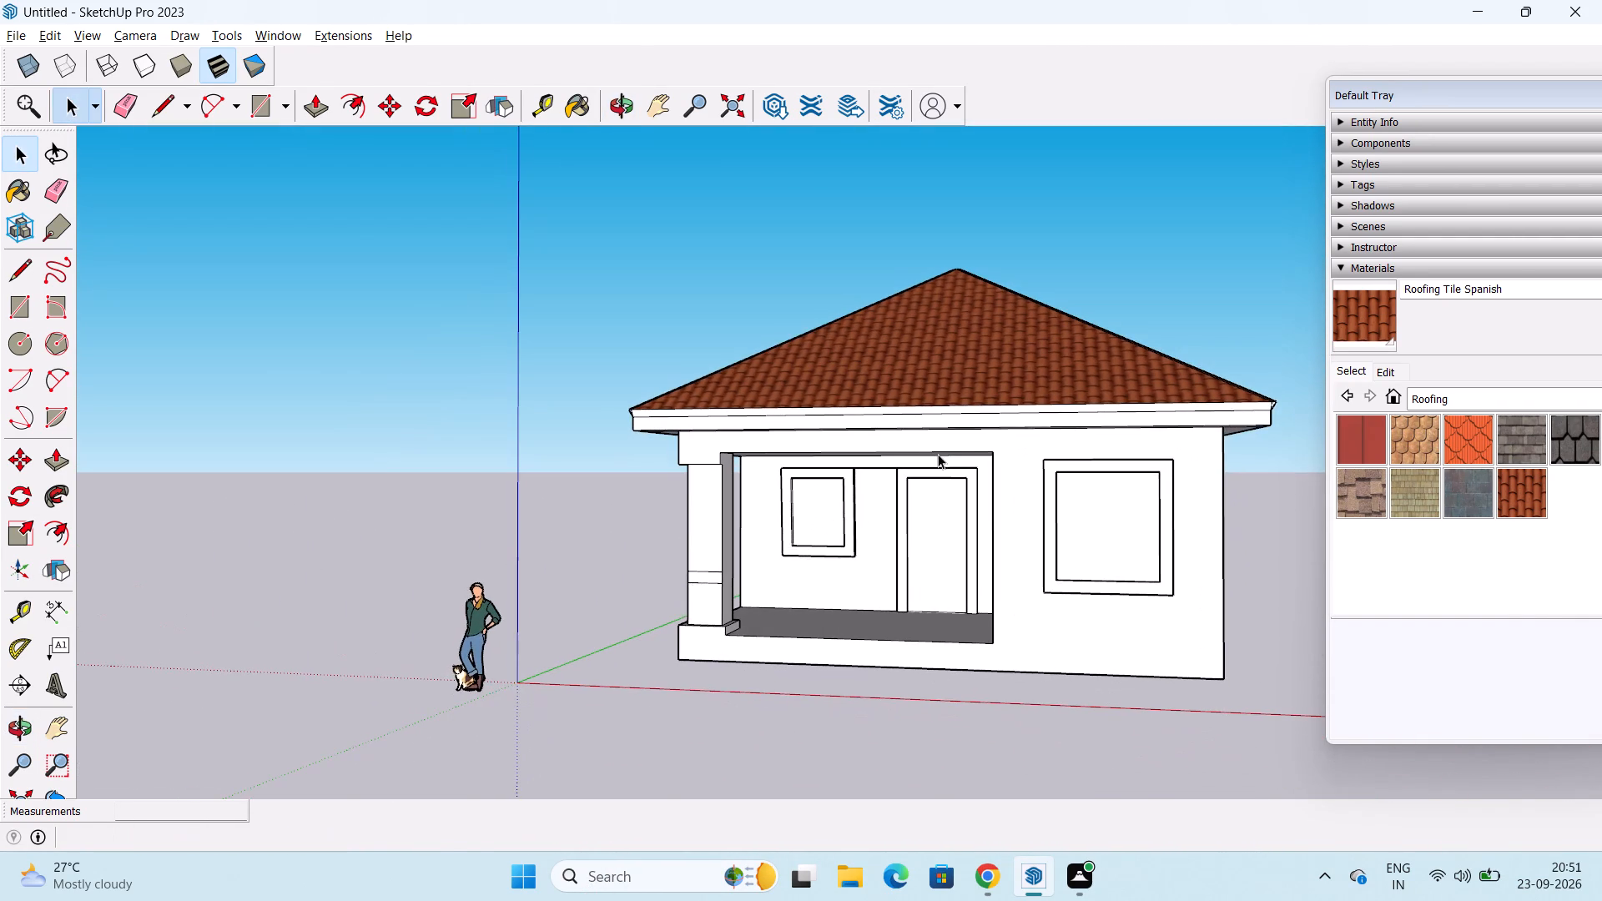
{"action": "scroll", "coordinate": [939, 447], "scroll_direction": "up", "scroll_amount": 3}
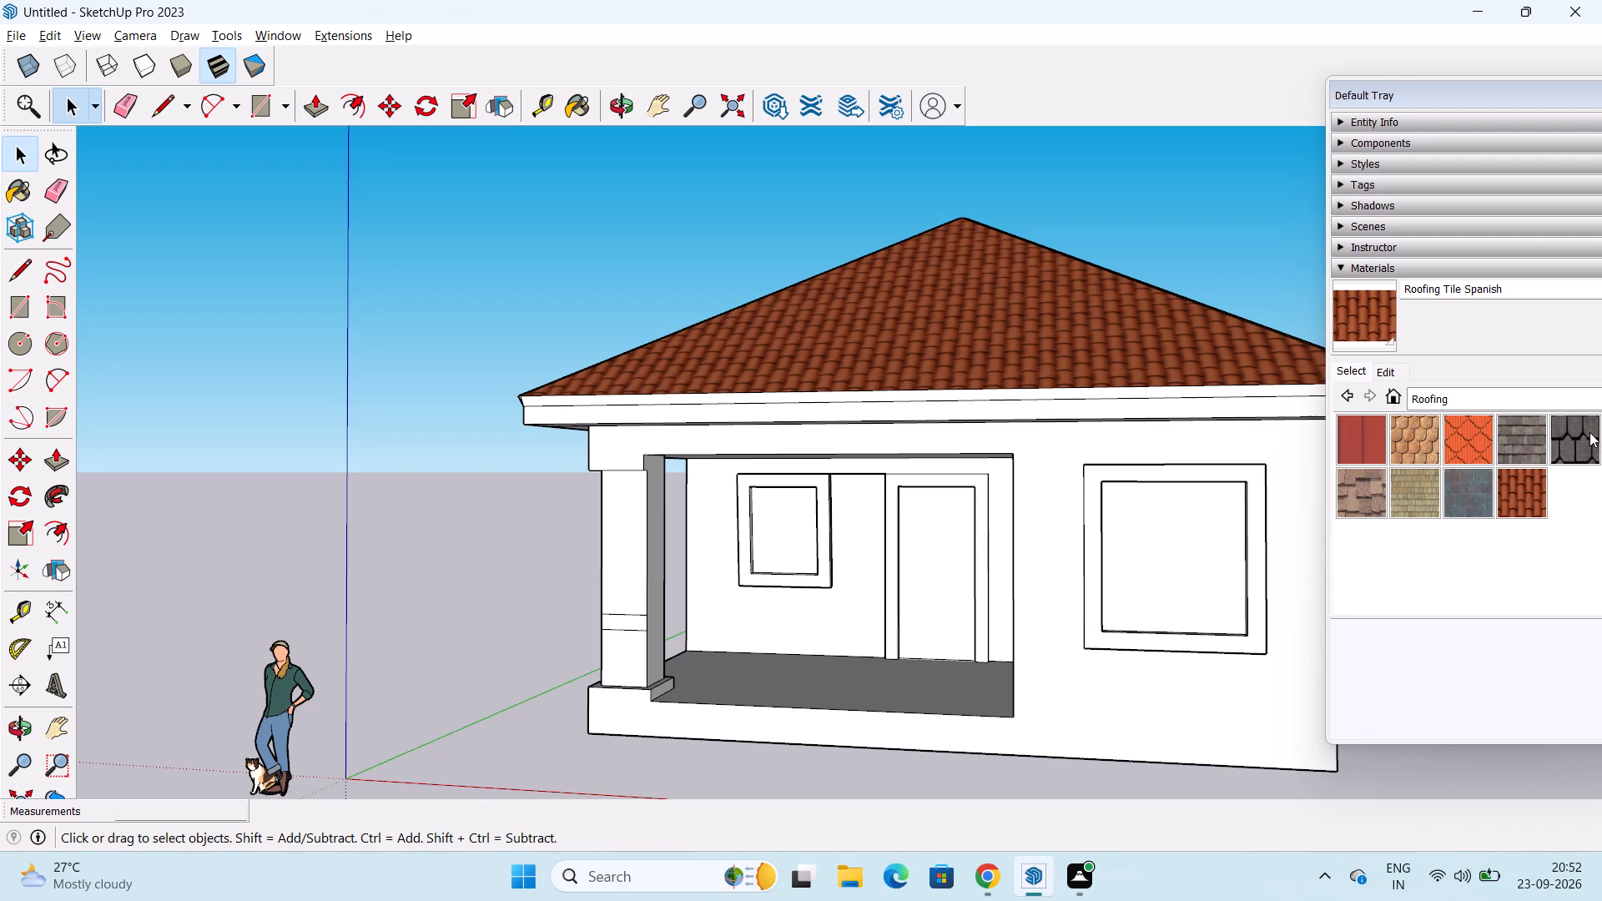
Paint the narrow sloped eave band under the front roof tiles with Granite Dark Gray from the Stone materials.
{"action": "middle_click_drag", "start_coordinate": [1567, 438], "coordinate": [1468, 459]}
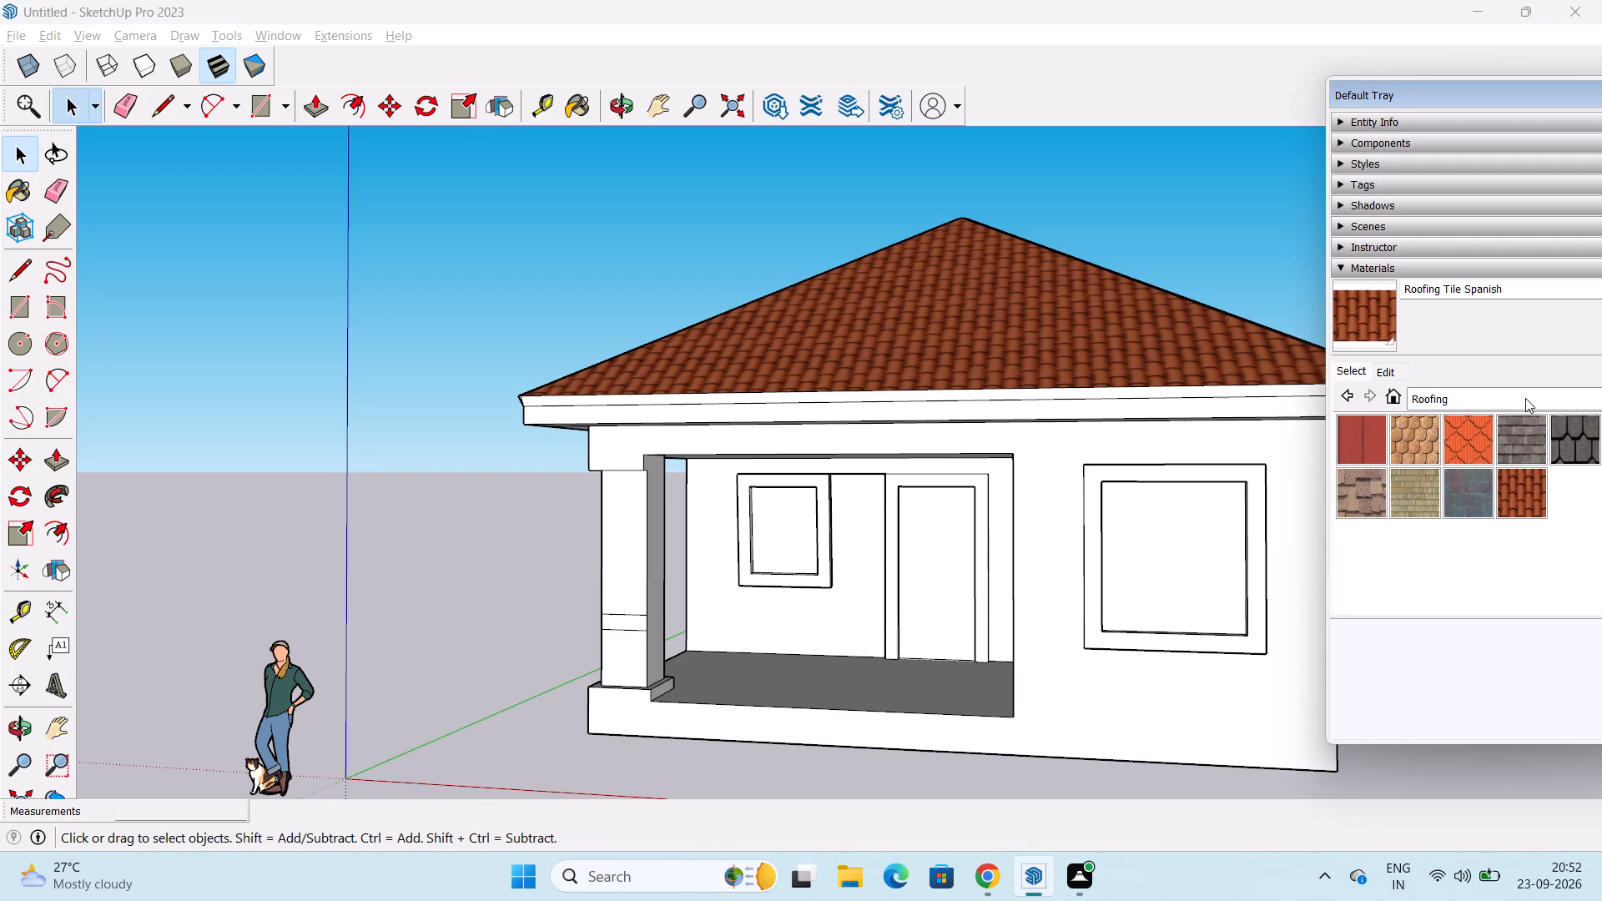
{"action": "left_click", "coordinate": [1525, 398]}
{"action": "left_click", "coordinate": [1509, 506]}
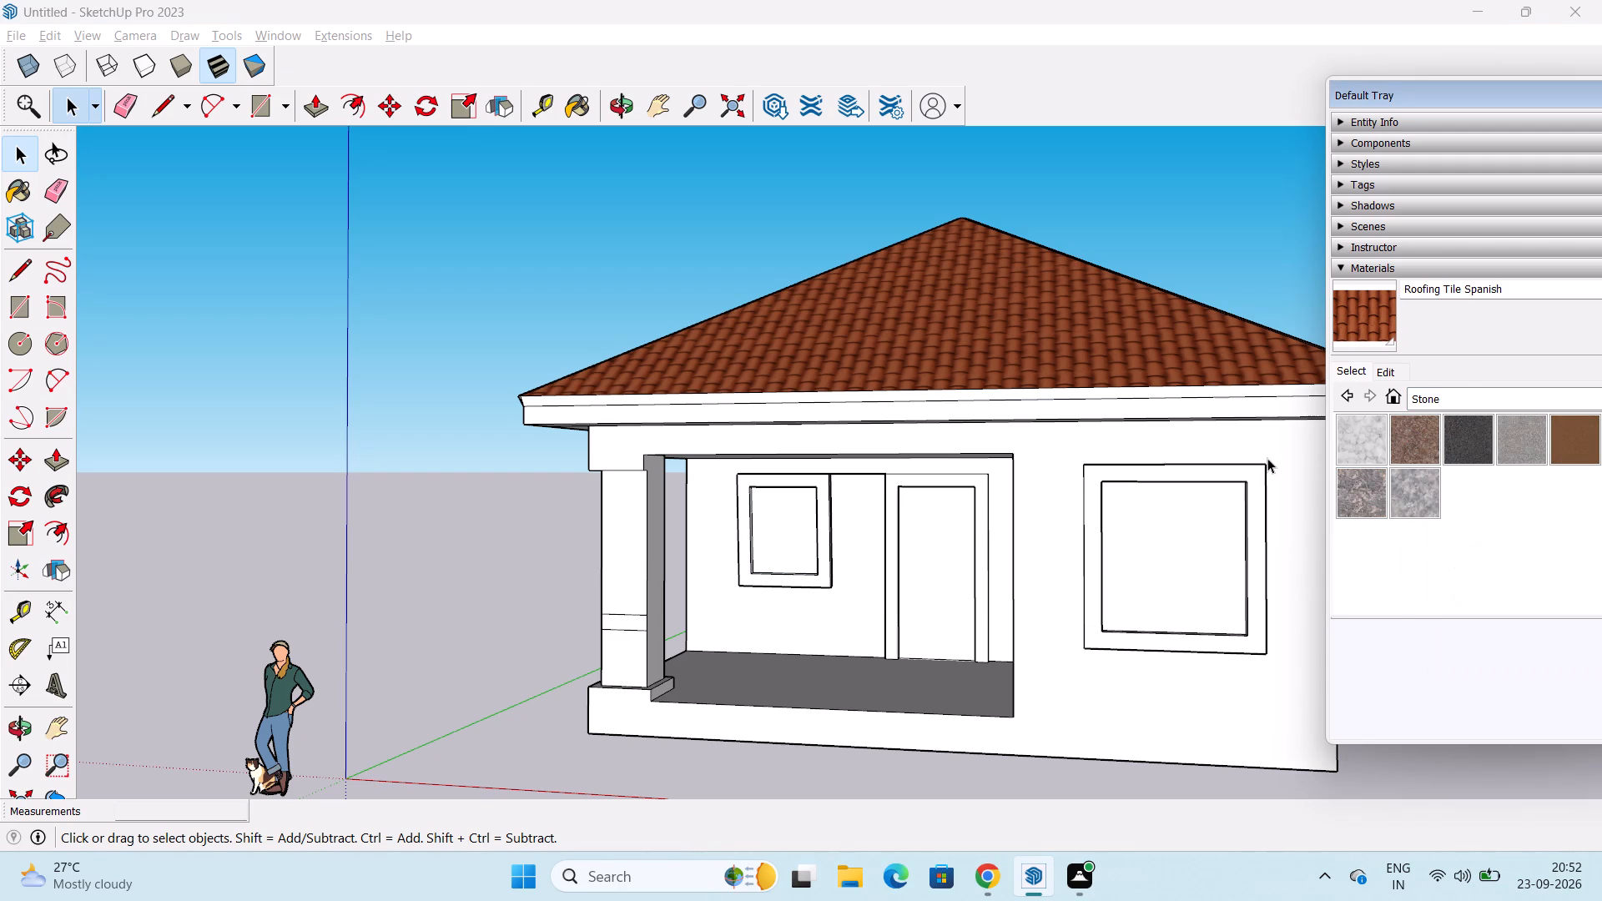
{"action": "left_click", "coordinate": [1468, 438]}
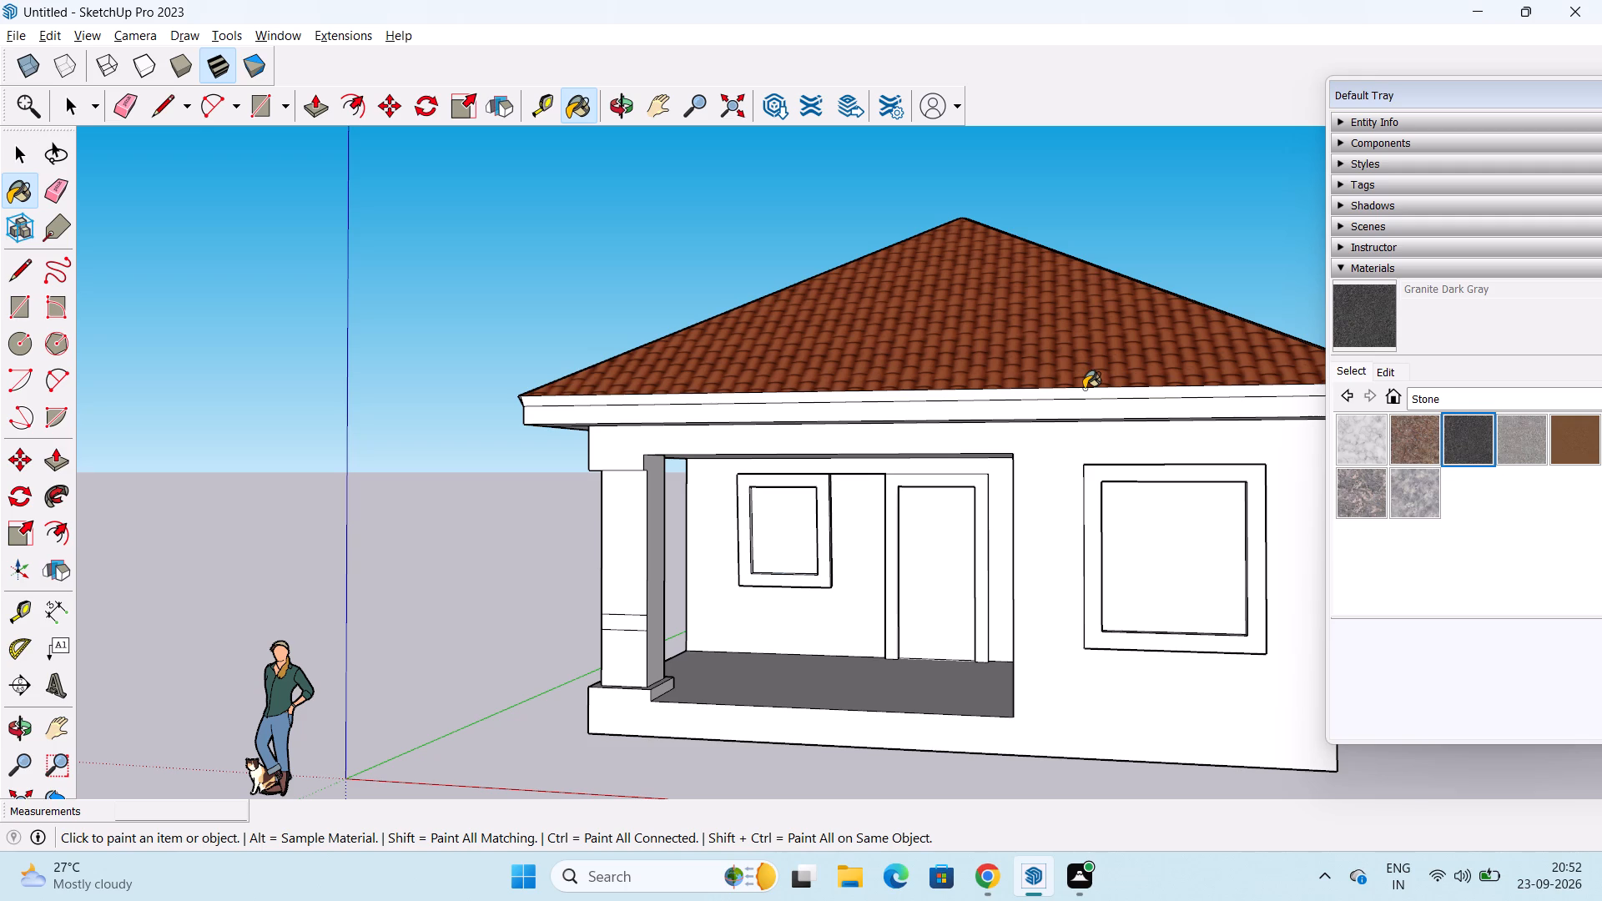
{"action": "left_click", "coordinate": [1084, 392]}
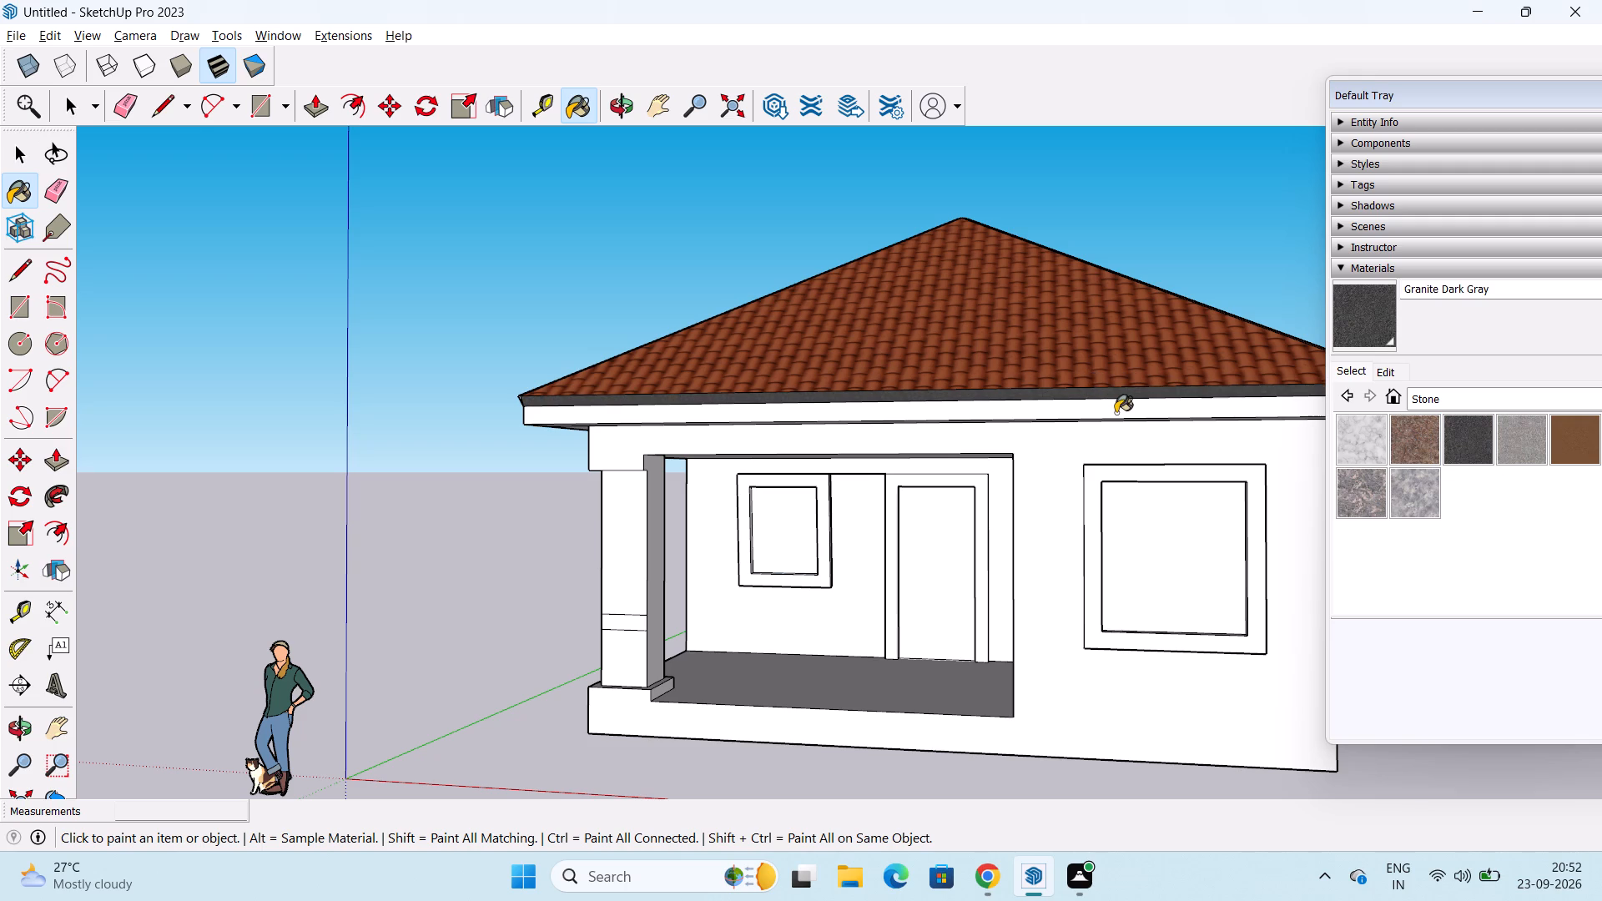
Paint both sections of the eave band on the front window's side and its front corner piece with Granite Dark Gray.
{"action": "middle_click_drag", "start_coordinate": [1121, 397], "coordinate": [939, 435]}
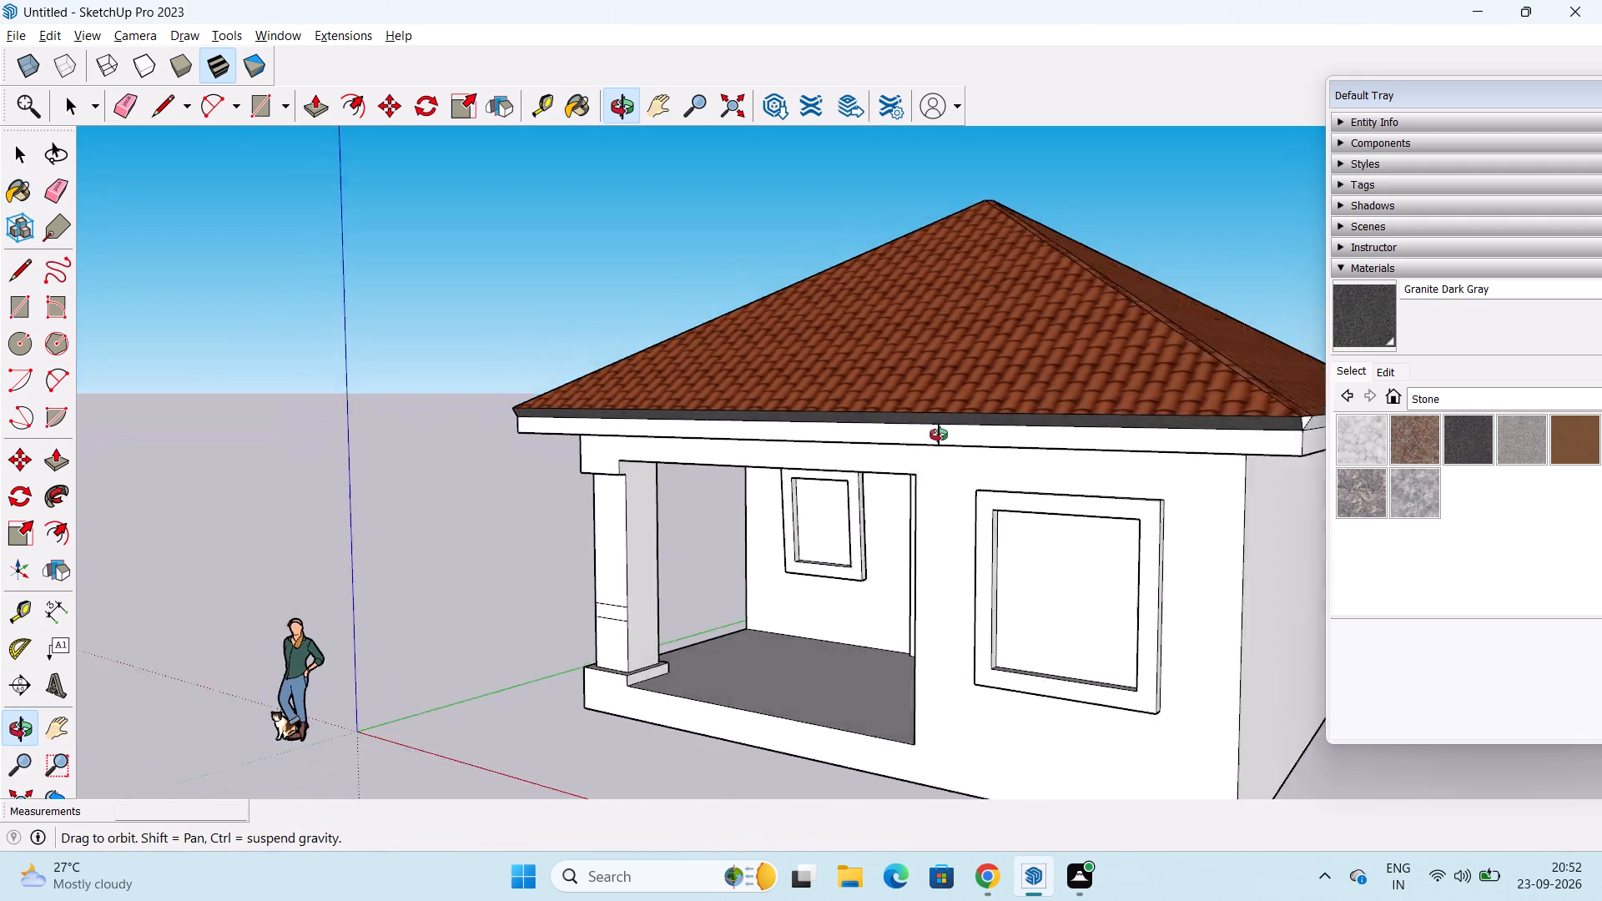
{"action": "middle_click_drag", "start_coordinate": [939, 435], "coordinate": [625, 454]}
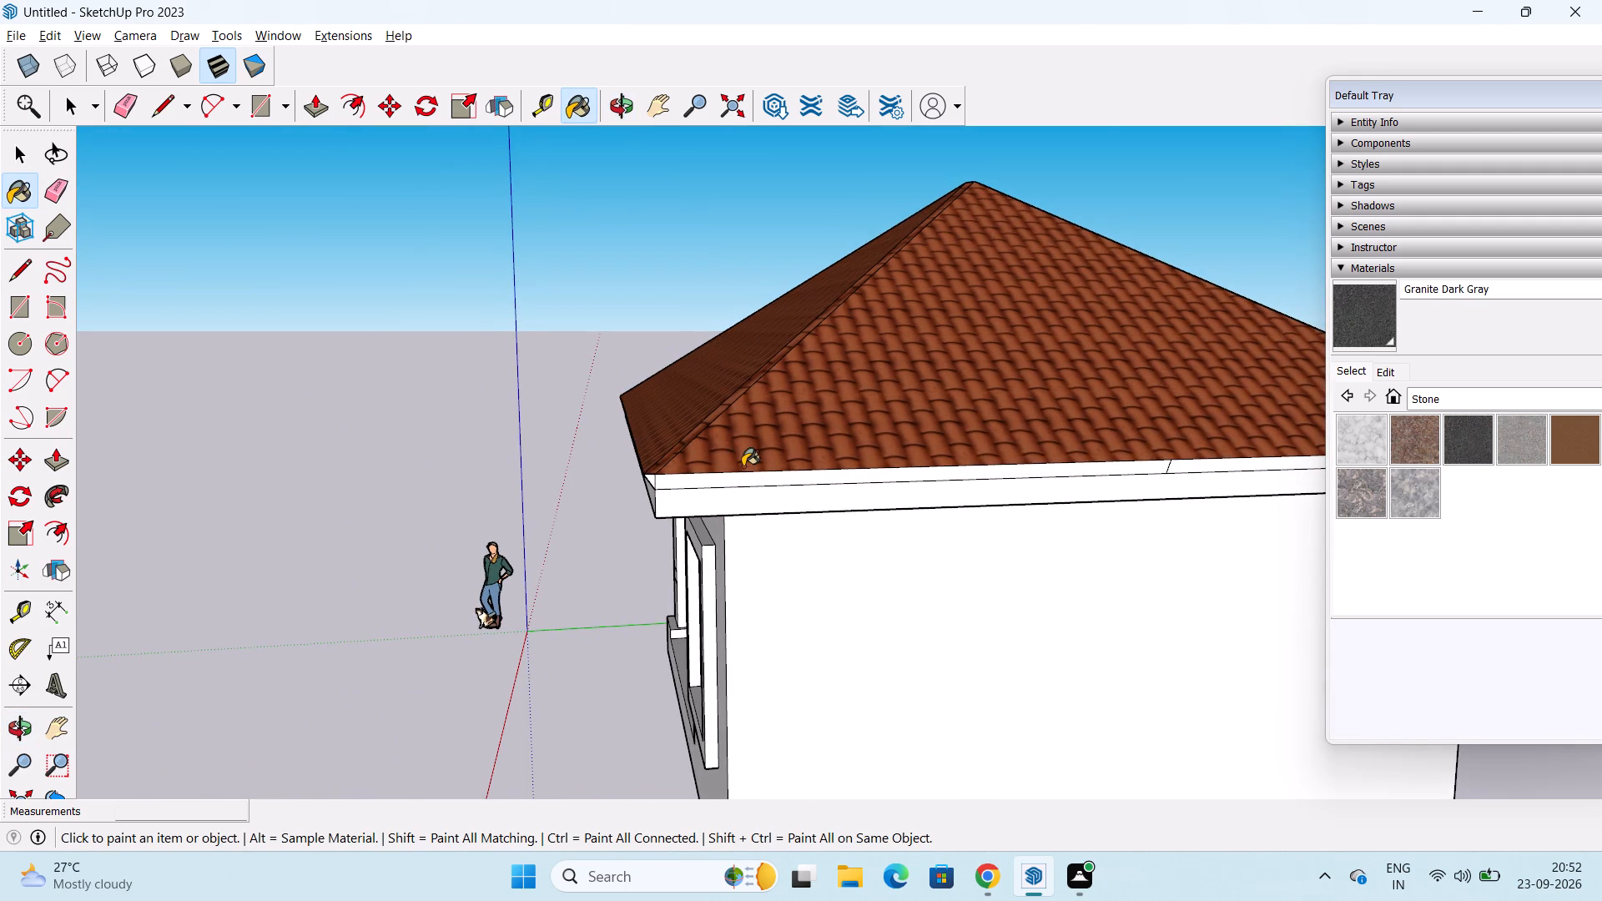
{"action": "scroll", "coordinate": [743, 466], "scroll_direction": "up", "scroll_amount": 4}
{"action": "left_click", "coordinate": [662, 491]}
{"action": "middle_click_drag", "start_coordinate": [650, 490], "coordinate": [879, 417]}
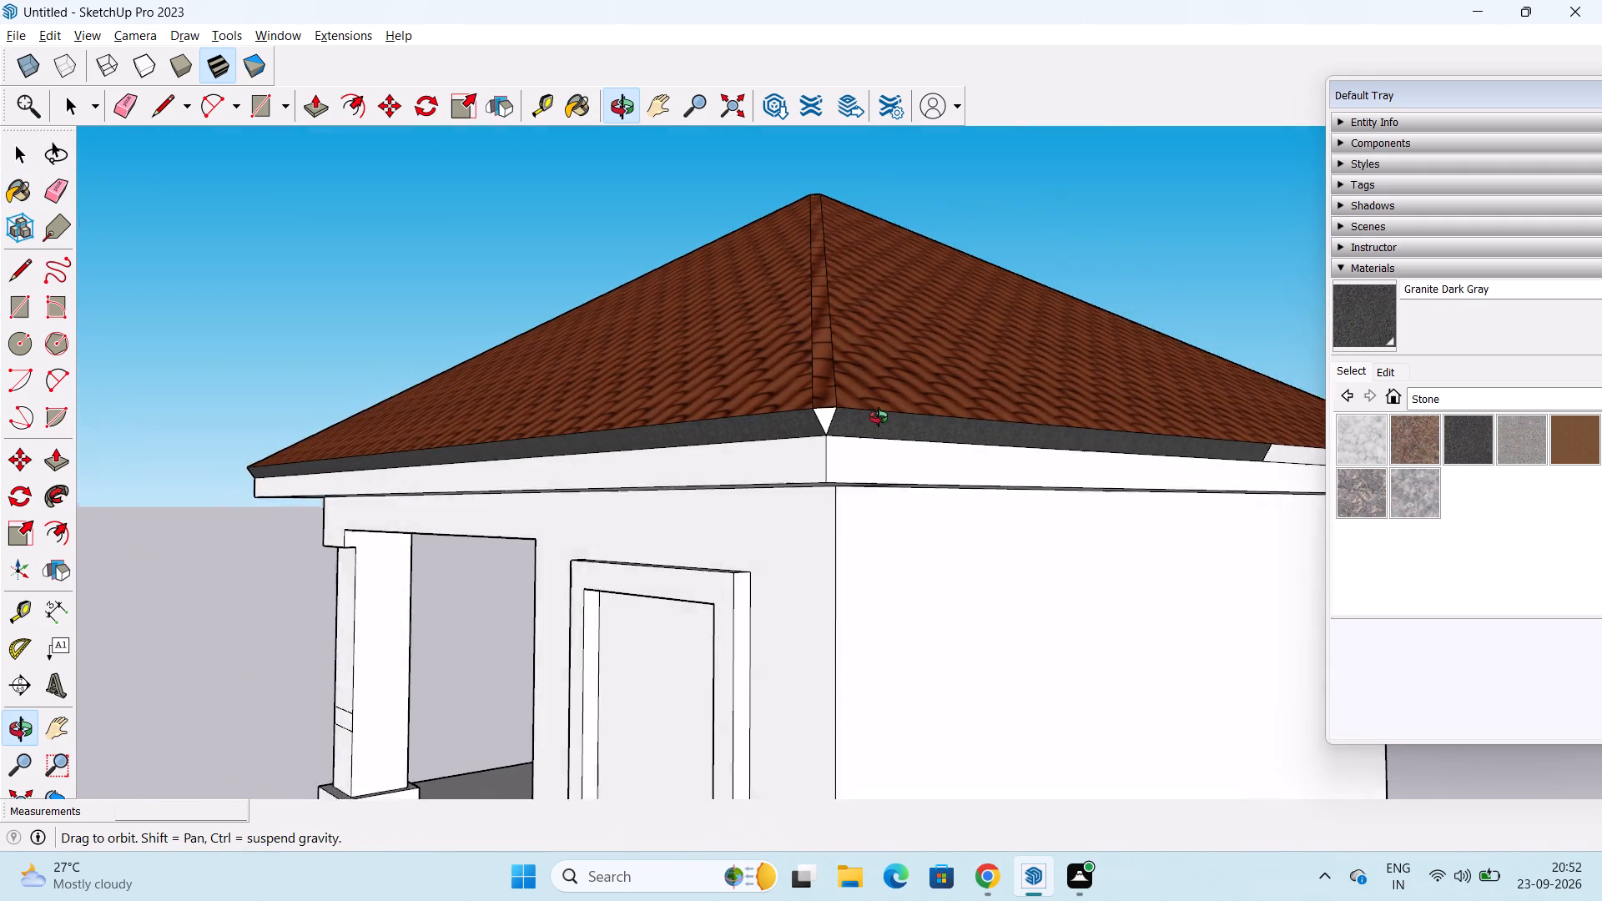
{"action": "middle_click_drag", "start_coordinate": [879, 417], "coordinate": [889, 413]}
{"action": "left_click", "coordinate": [841, 406]}
{"action": "scroll", "coordinate": [963, 420], "scroll_direction": "down", "scroll_amount": 2}
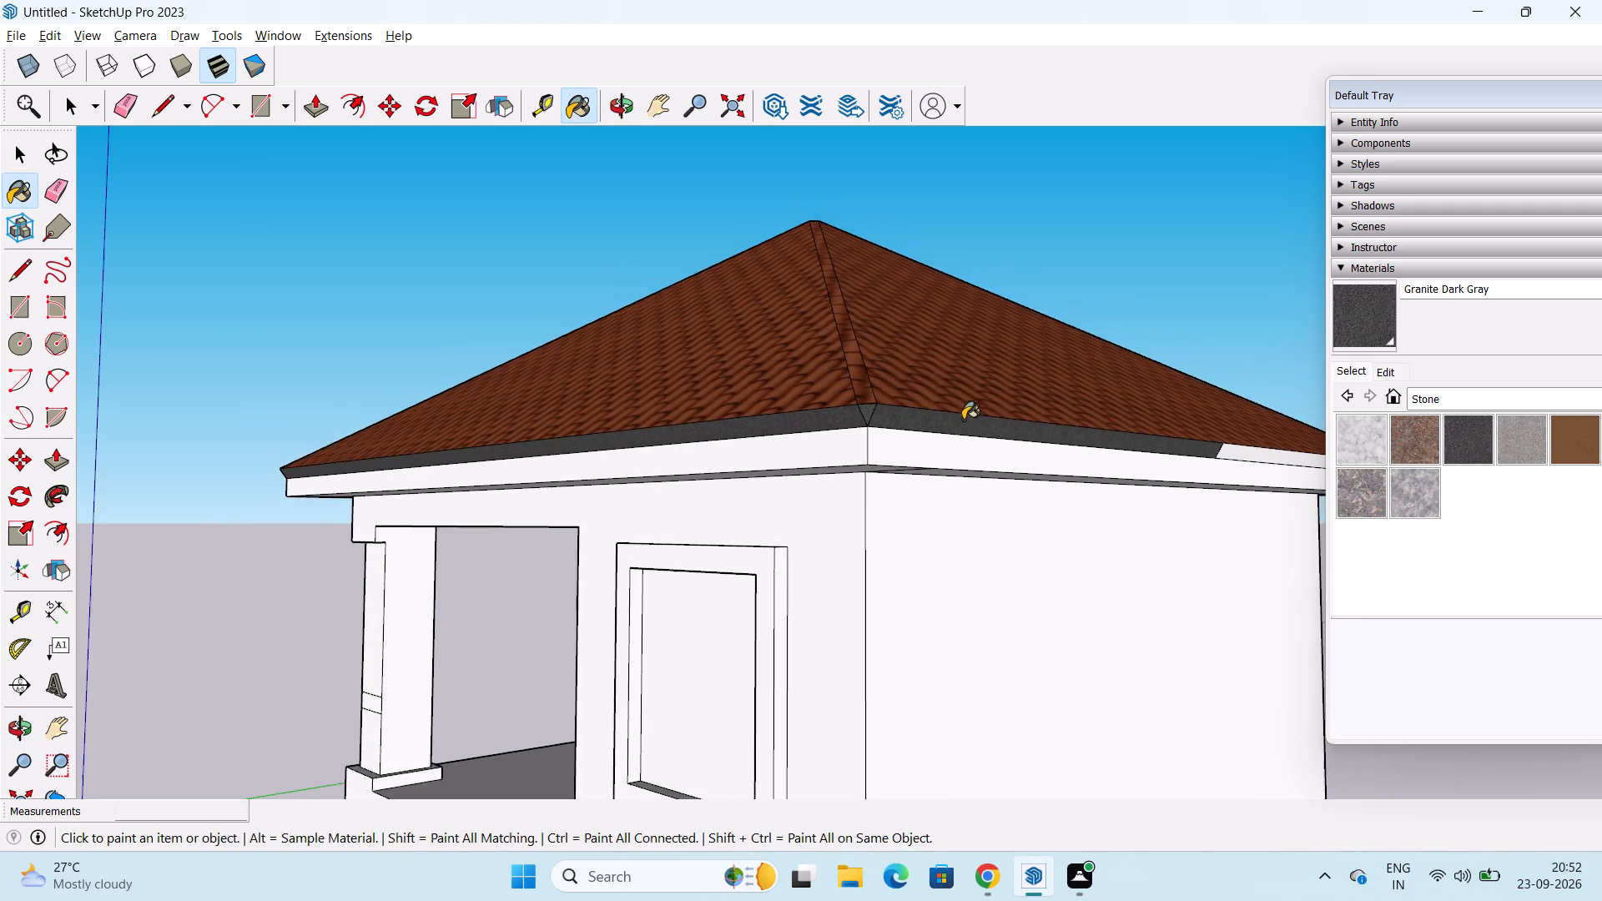
{"action": "middle_click_drag", "start_coordinate": [963, 419], "coordinate": [393, 471]}
{"action": "left_click", "coordinate": [832, 511]}
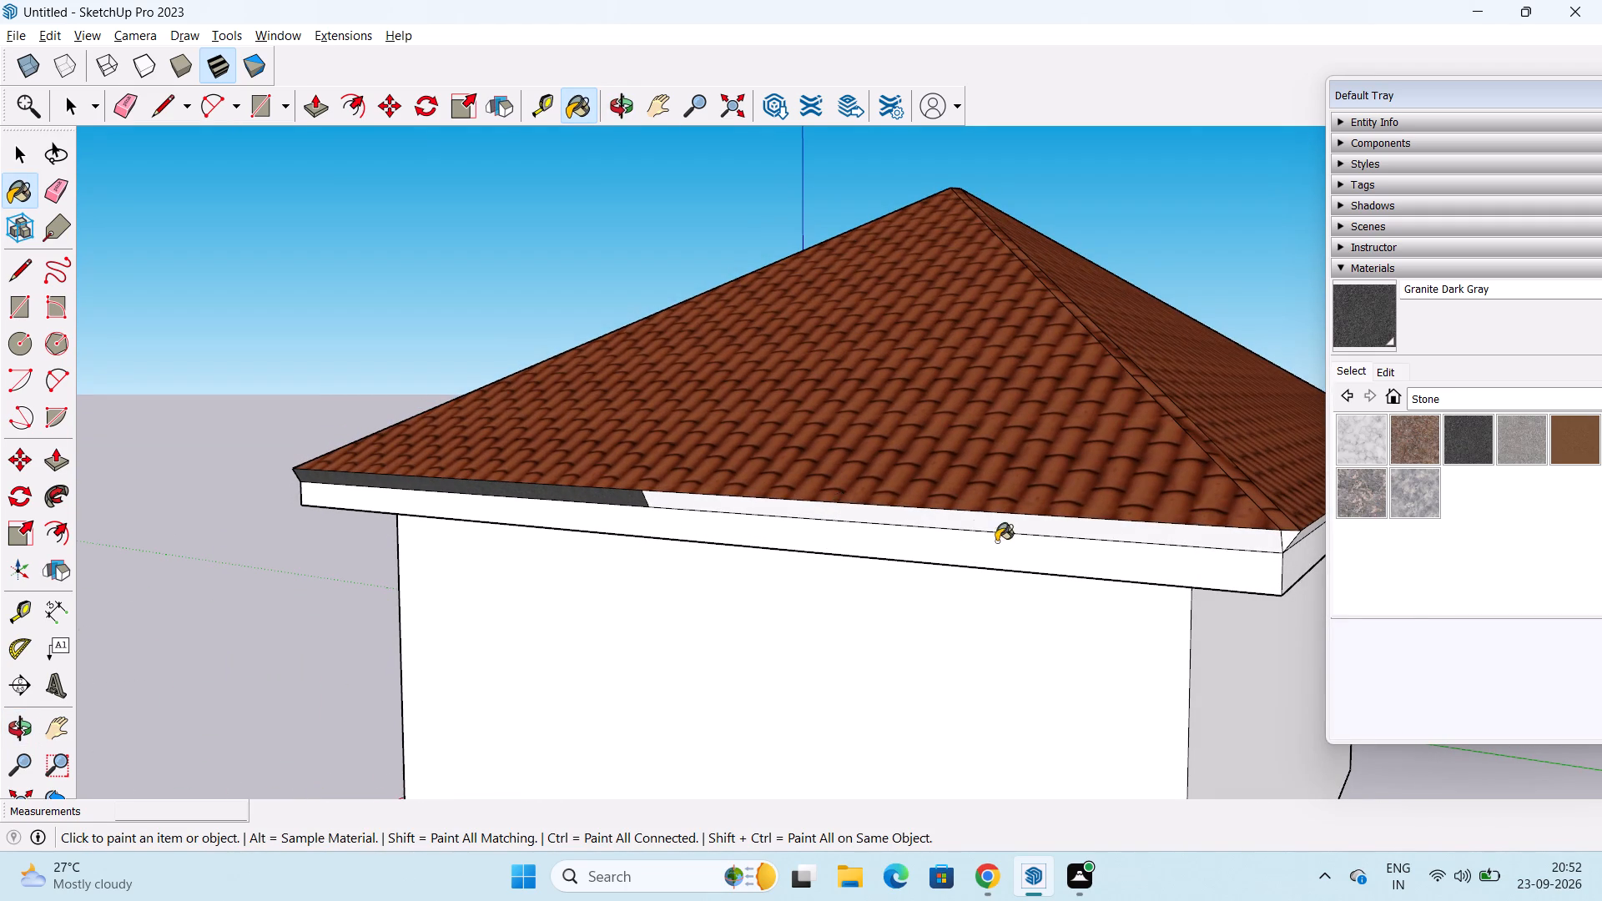
Paint the adjoining rear corner piece and both sections of the rear eave band with Granite Dark Gray.
{"action": "middle_click_drag", "start_coordinate": [996, 541], "coordinate": [497, 541]}
{"action": "middle_click_drag", "start_coordinate": [384, 504], "coordinate": [580, 507]}
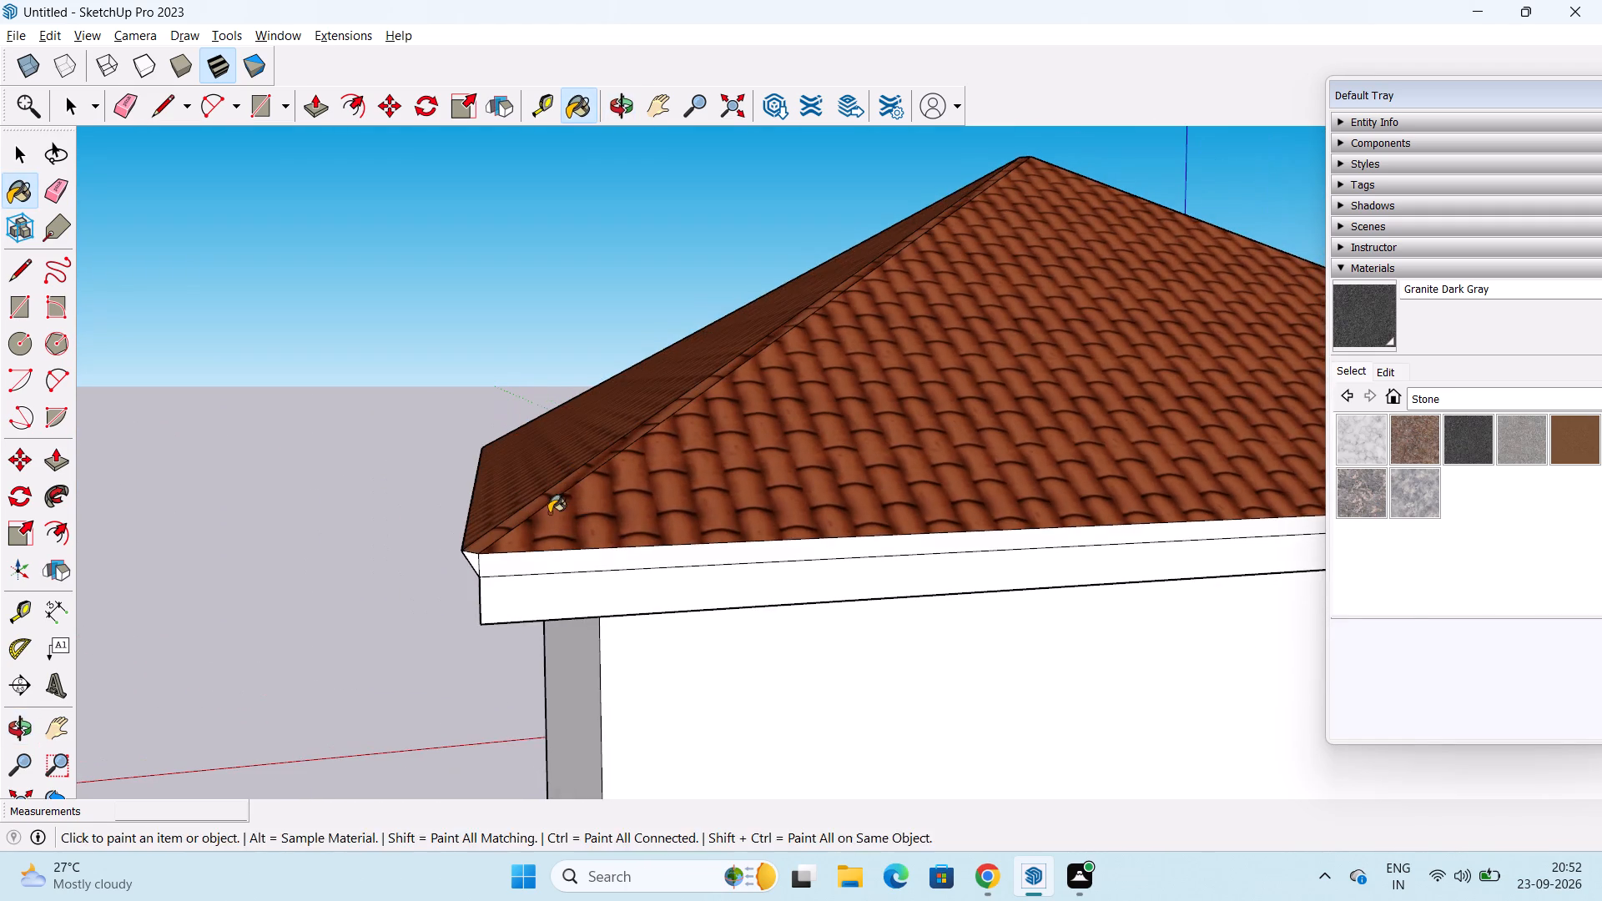
{"action": "middle_click_drag", "start_coordinate": [549, 513], "coordinate": [675, 511]}
{"action": "left_click", "coordinate": [556, 572]}
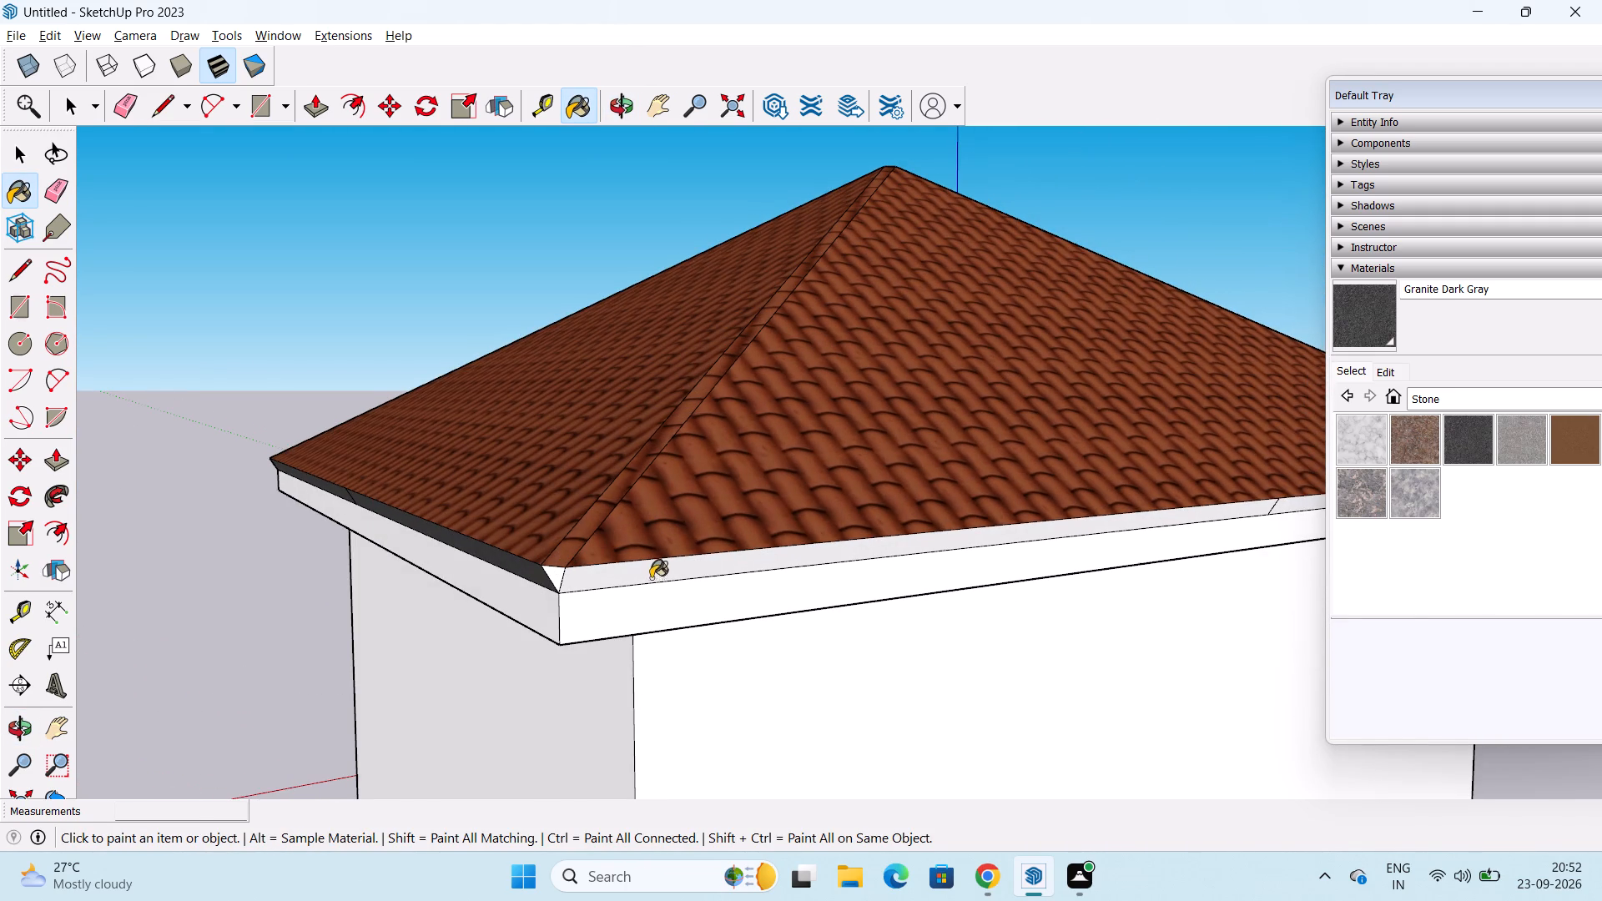
{"action": "left_click", "coordinate": [656, 568]}
{"action": "scroll", "coordinate": [960, 586], "scroll_direction": "down", "scroll_amount": 1}
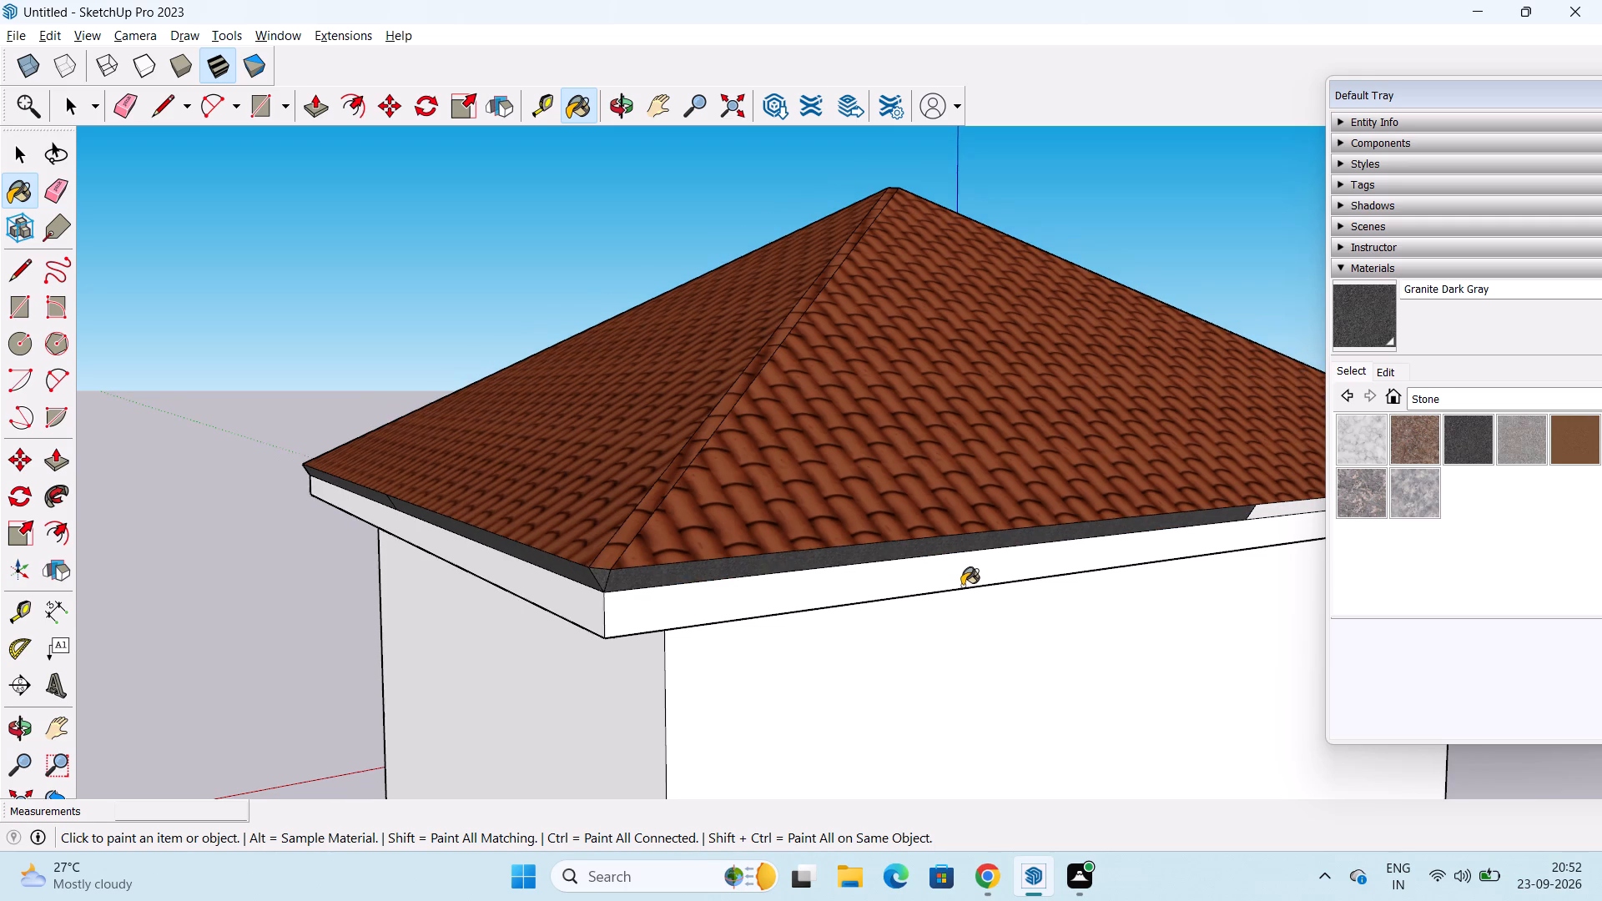
{"action": "middle_click_drag", "start_coordinate": [965, 586], "coordinate": [417, 578]}
{"action": "left_click", "coordinate": [871, 547]}
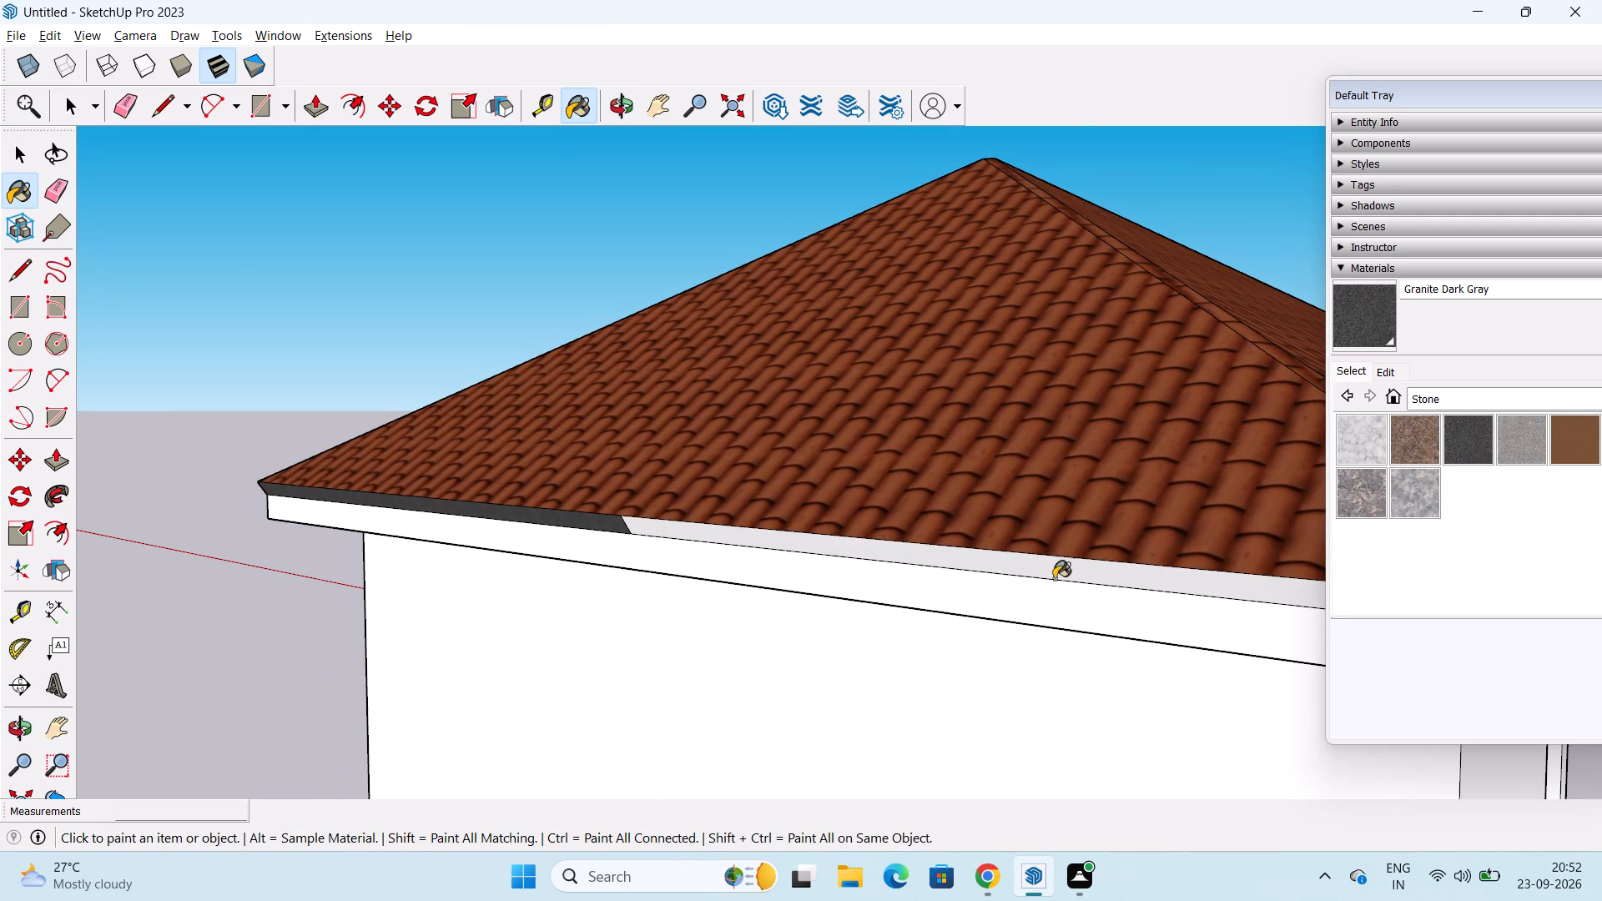
Paint both sections of the eave band on the porch's open side with Granite Dark Gray.
{"action": "scroll", "coordinate": [1055, 579], "scroll_direction": "down", "scroll_amount": 4}
{"action": "middle_click_drag", "start_coordinate": [1059, 575], "coordinate": [476, 511]}
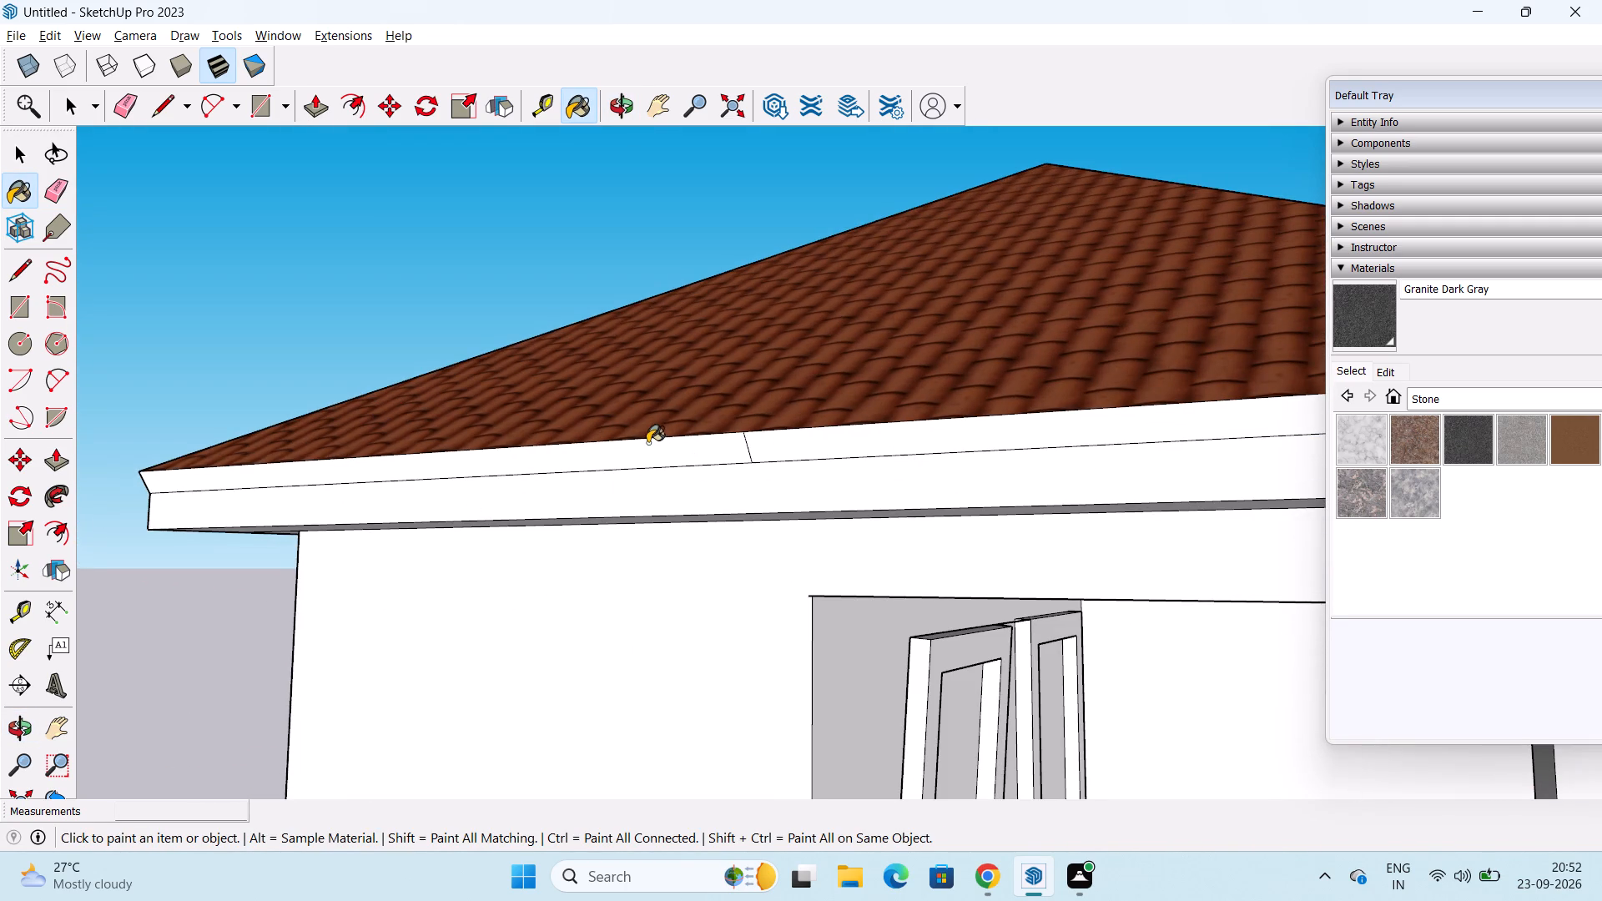
{"action": "left_click_drag", "start_coordinate": [650, 451], "coordinate": [668, 455]}
{"action": "left_click", "coordinate": [864, 447]}
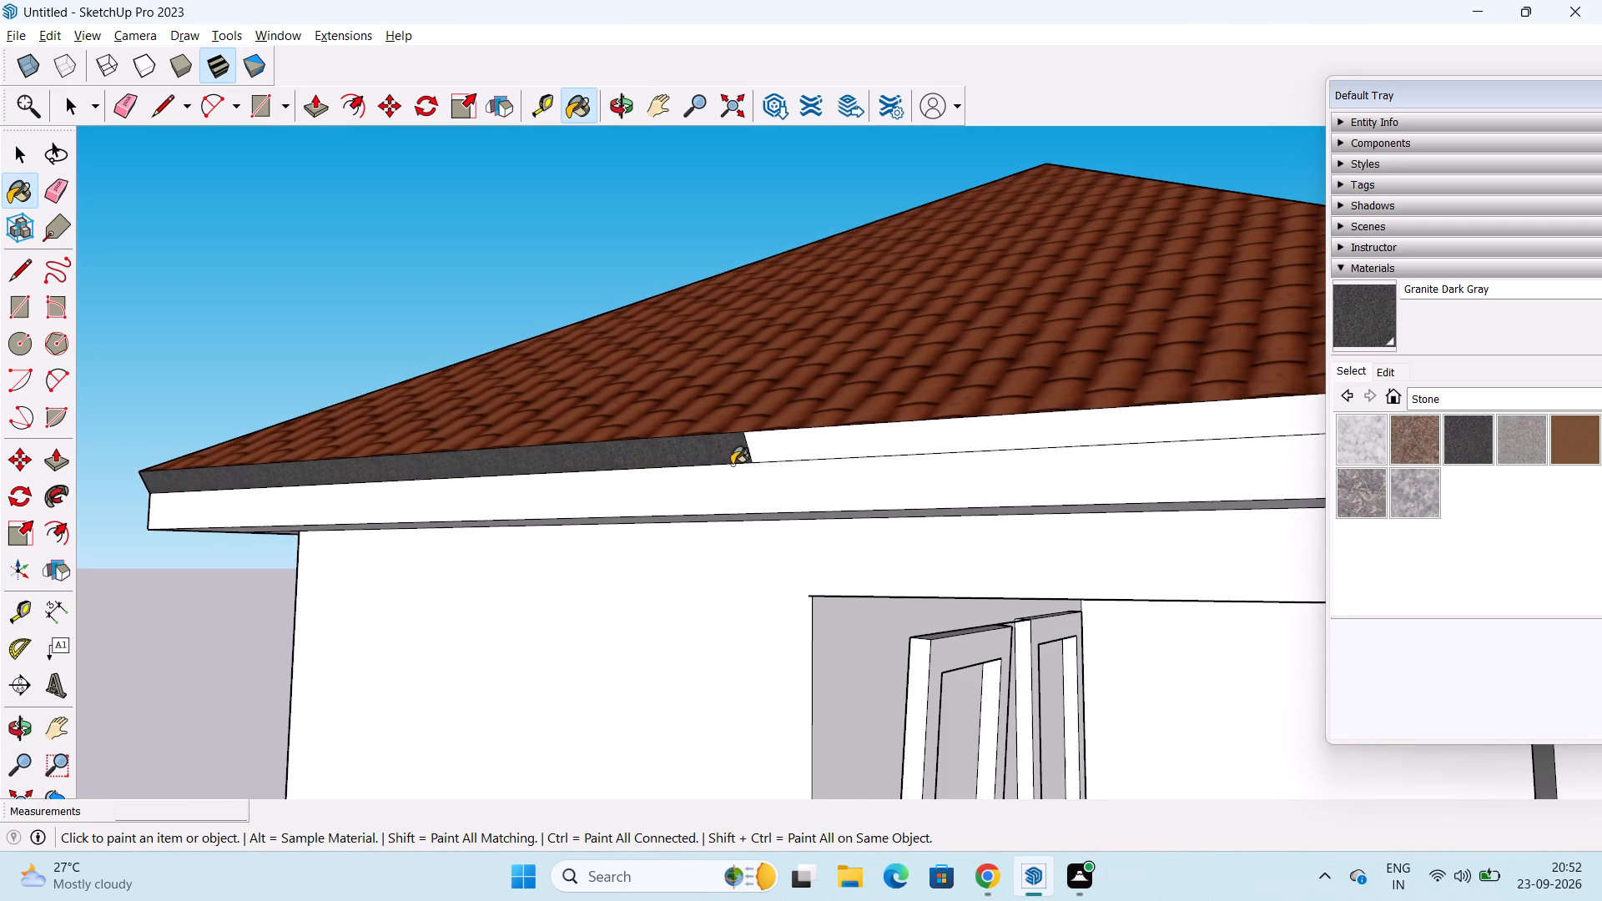
Paint the two remaining eave corner pieces, at the rear and above the porch column, with Granite Dark Gray.
{"action": "scroll", "coordinate": [528, 490], "scroll_direction": "down", "scroll_amount": 2}
{"action": "middle_click_drag", "start_coordinate": [393, 523], "coordinate": [812, 644]}
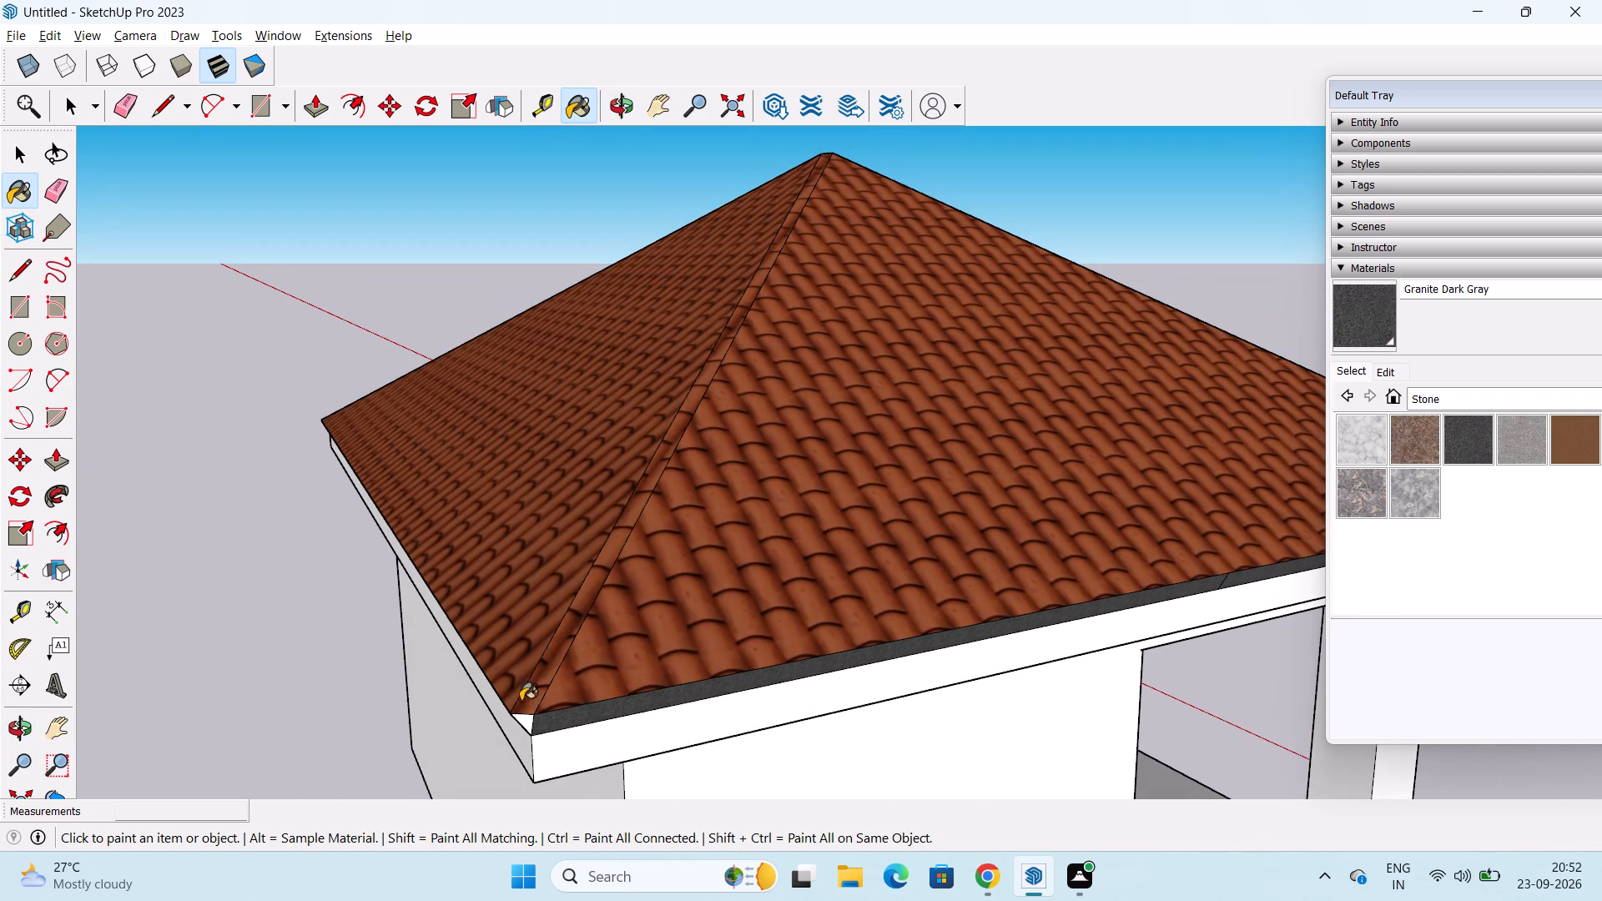
{"action": "left_click", "coordinate": [522, 722]}
{"action": "scroll", "coordinate": [804, 671], "scroll_direction": "down", "scroll_amount": 5}
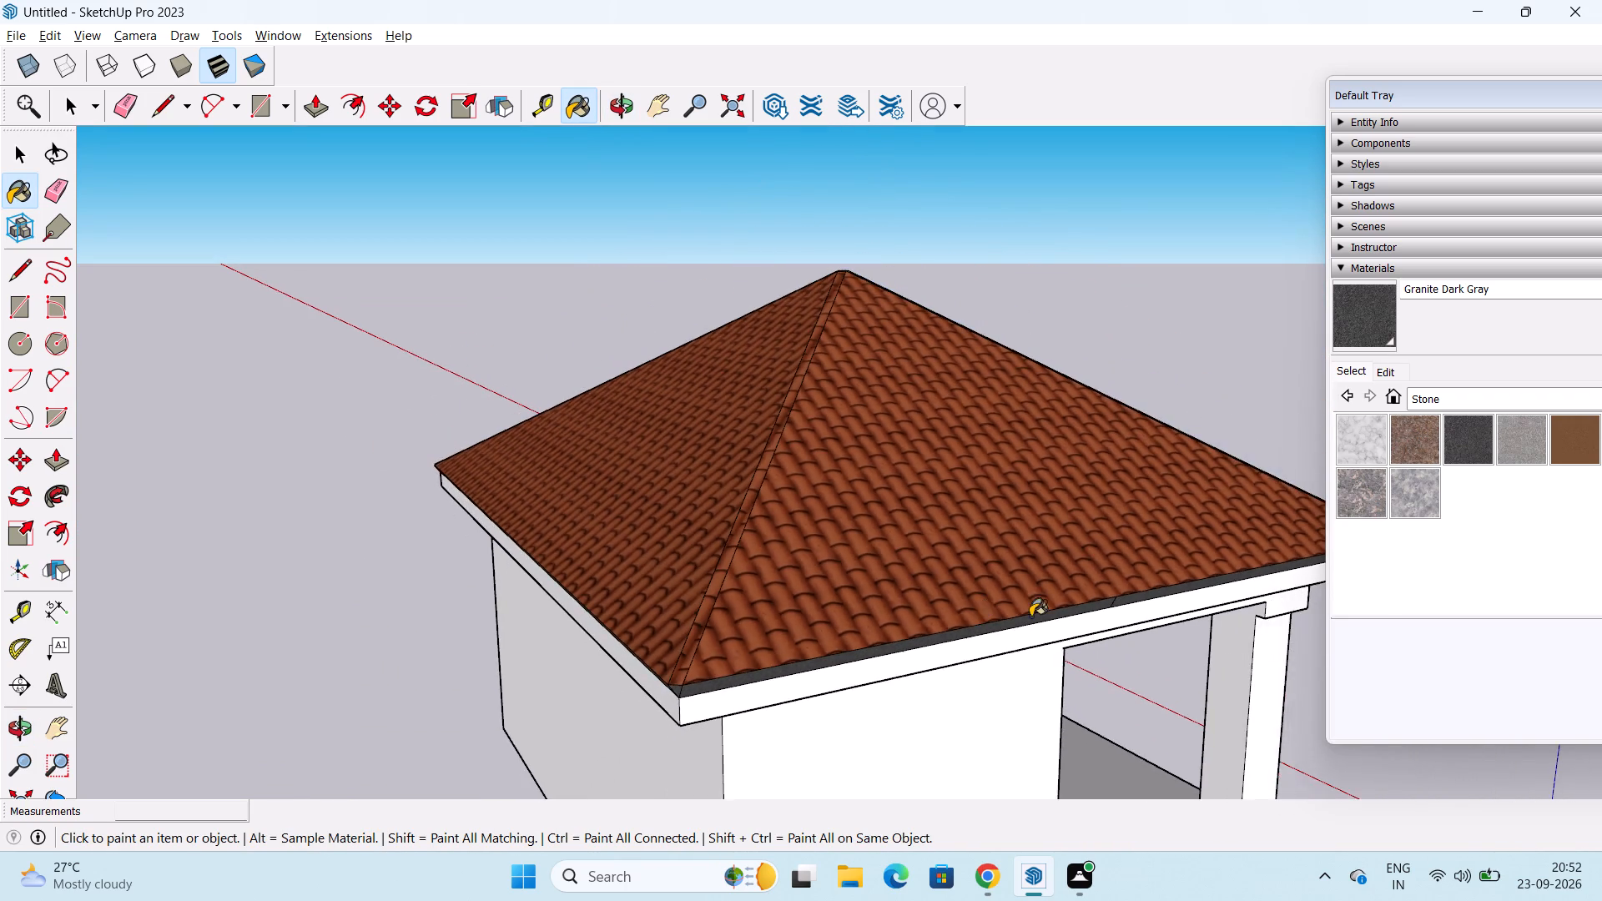
{"action": "middle_click_drag", "start_coordinate": [1030, 617], "coordinate": [270, 520]}
{"action": "middle_click_drag", "start_coordinate": [390, 541], "coordinate": [576, 536]}
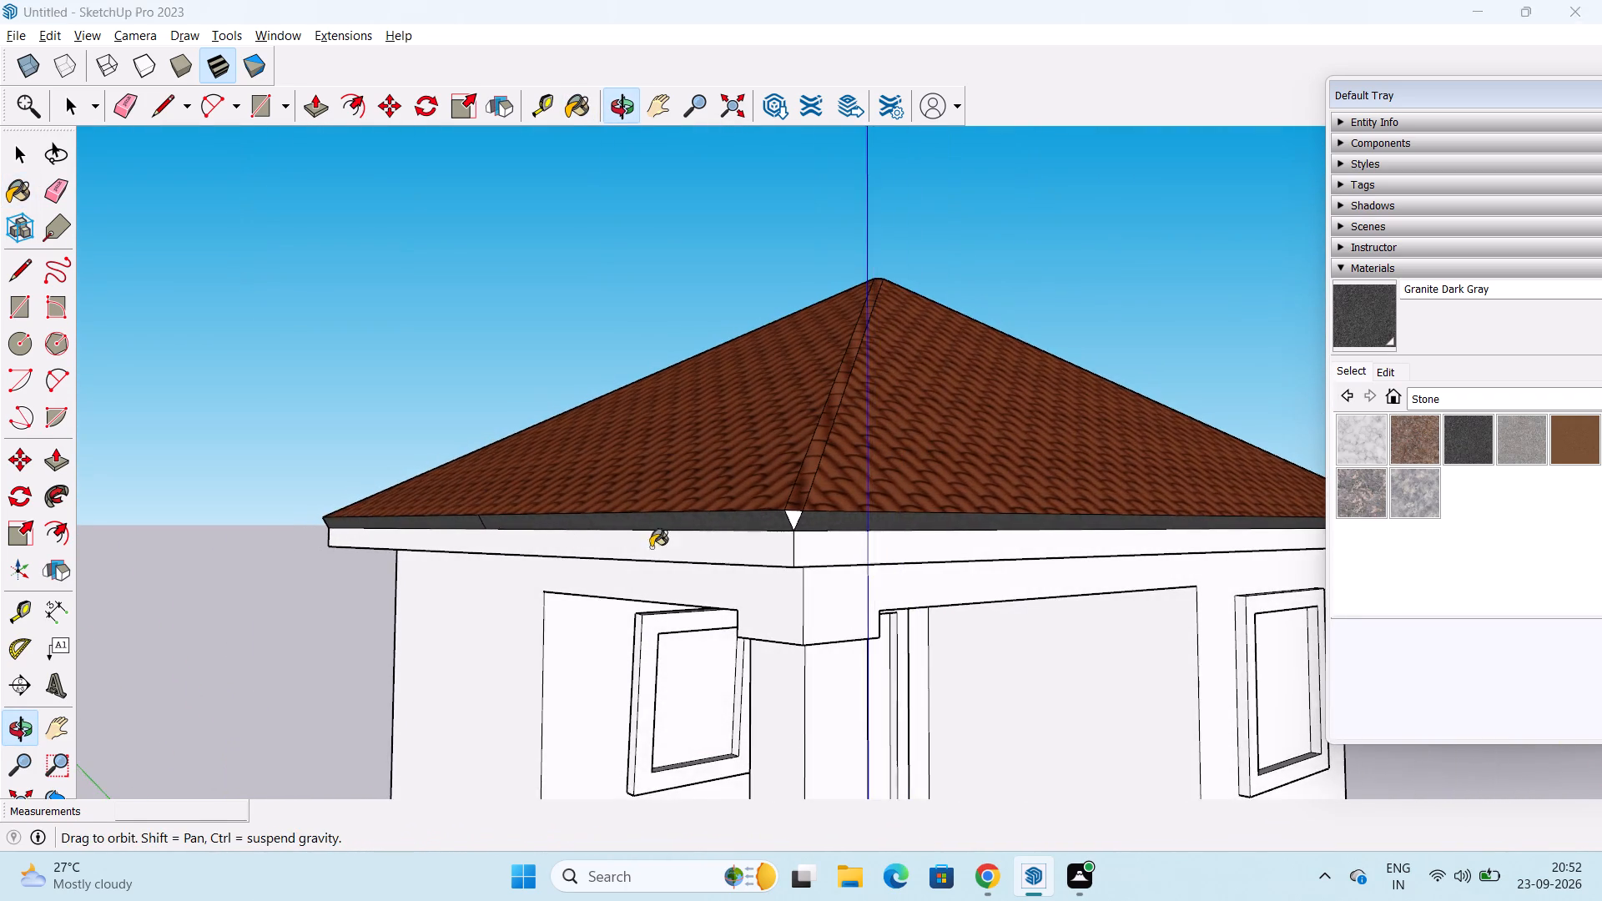
{"action": "scroll", "coordinate": [888, 541], "scroll_direction": "up", "scroll_amount": 2}
{"action": "left_click", "coordinate": [775, 519]}
{"action": "scroll", "coordinate": [899, 522], "scroll_direction": "down", "scroll_amount": 2}
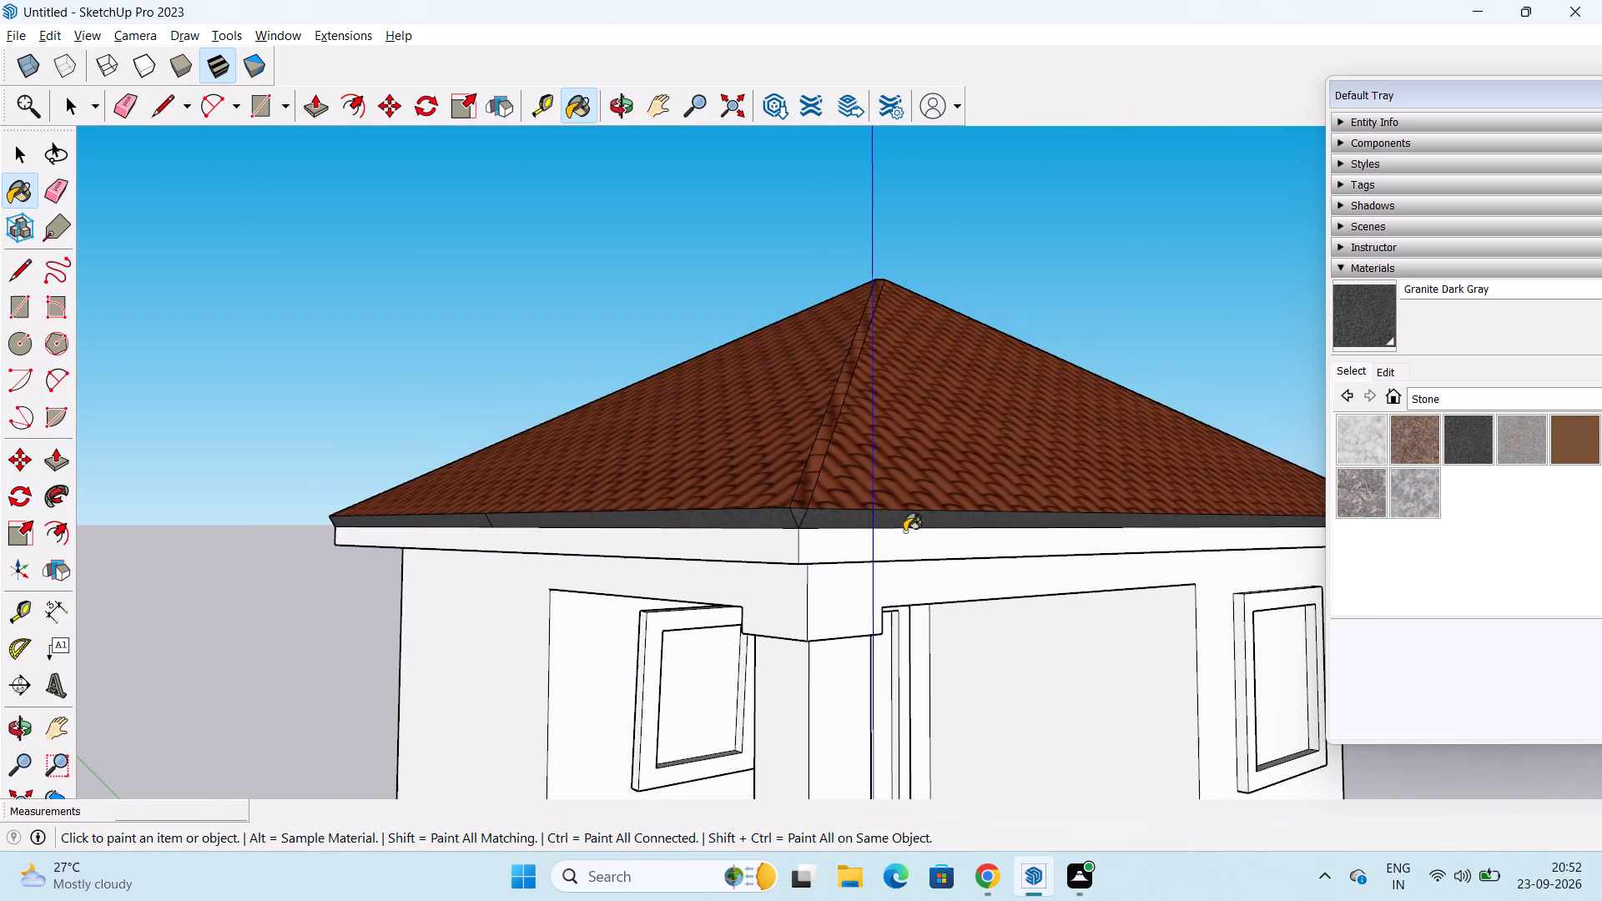
Examine the tiled roof, dark eave trim, porch and front facade from several angles.
{"action": "key", "text": "space"}
{"action": "middle_click_drag", "start_coordinate": [929, 546], "coordinate": [694, 526]}
{"action": "scroll", "coordinate": [766, 523], "scroll_direction": "down", "scroll_amount": 6}
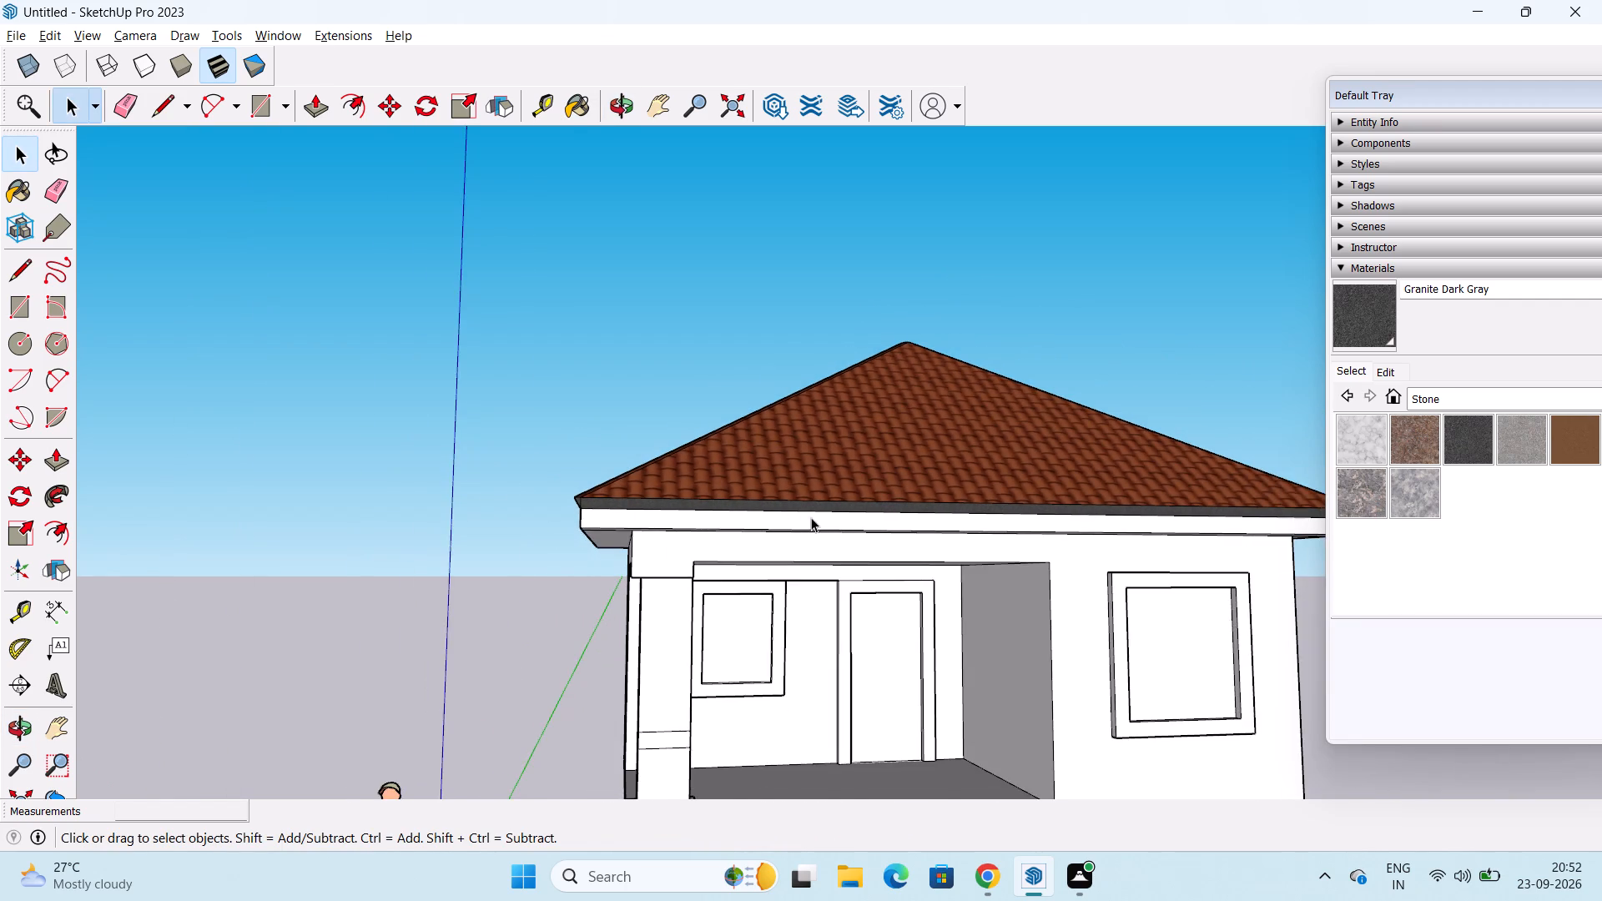
{"action": "scroll", "coordinate": [811, 517], "scroll_direction": "down", "scroll_amount": 1}
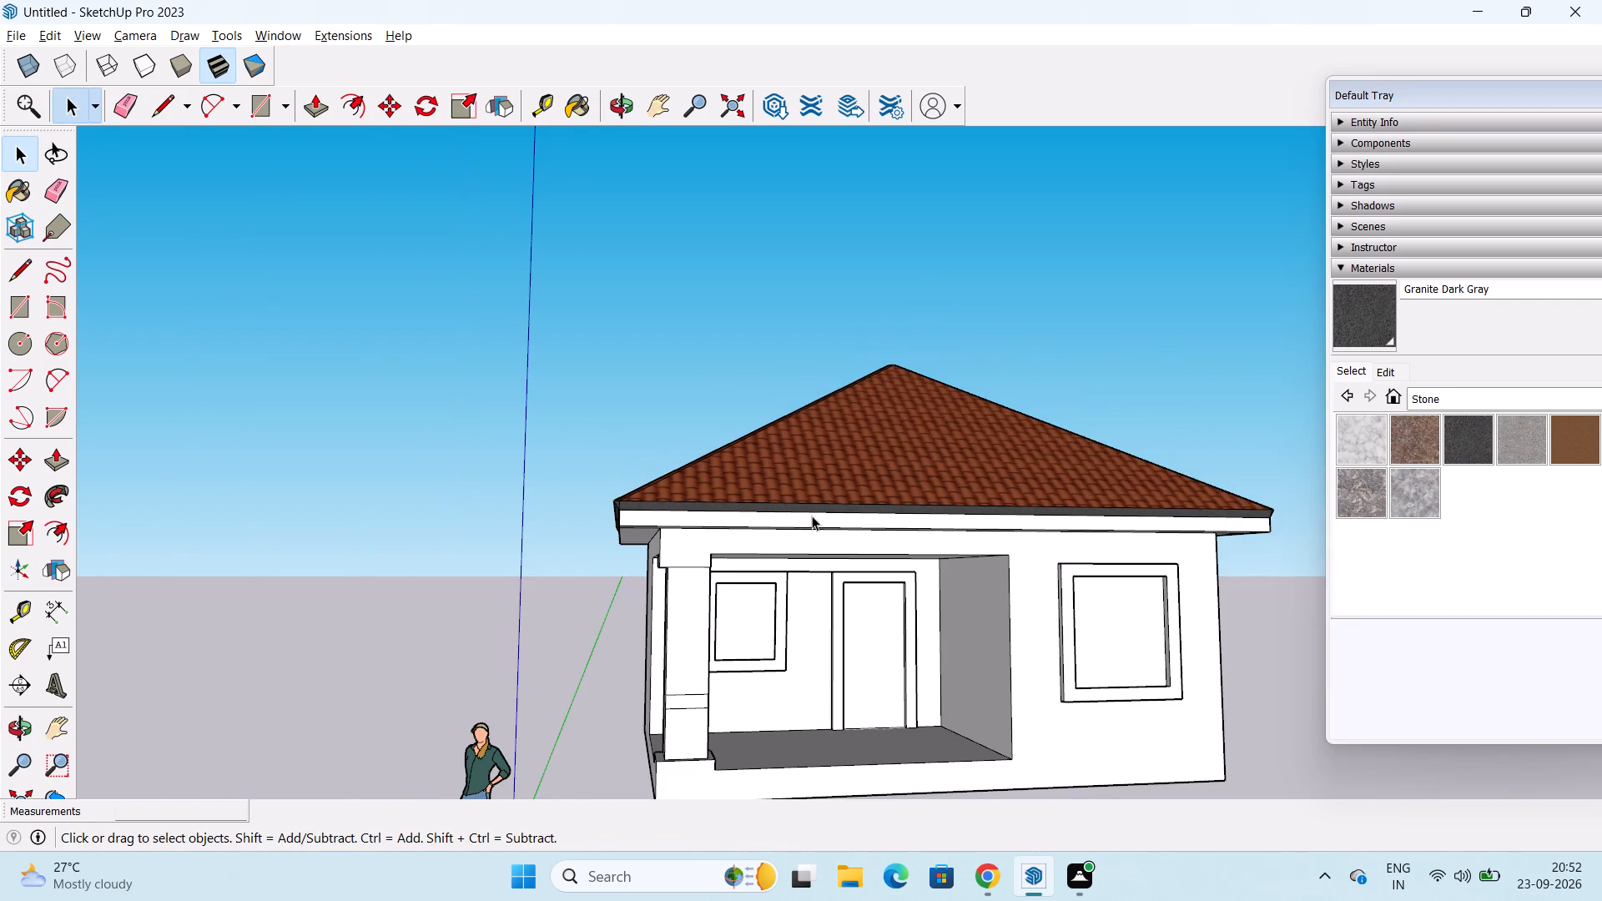
{"action": "scroll", "coordinate": [812, 516], "scroll_direction": "down", "scroll_amount": 1}
{"action": "middle_click_drag", "start_coordinate": [955, 571], "coordinate": [871, 552]}
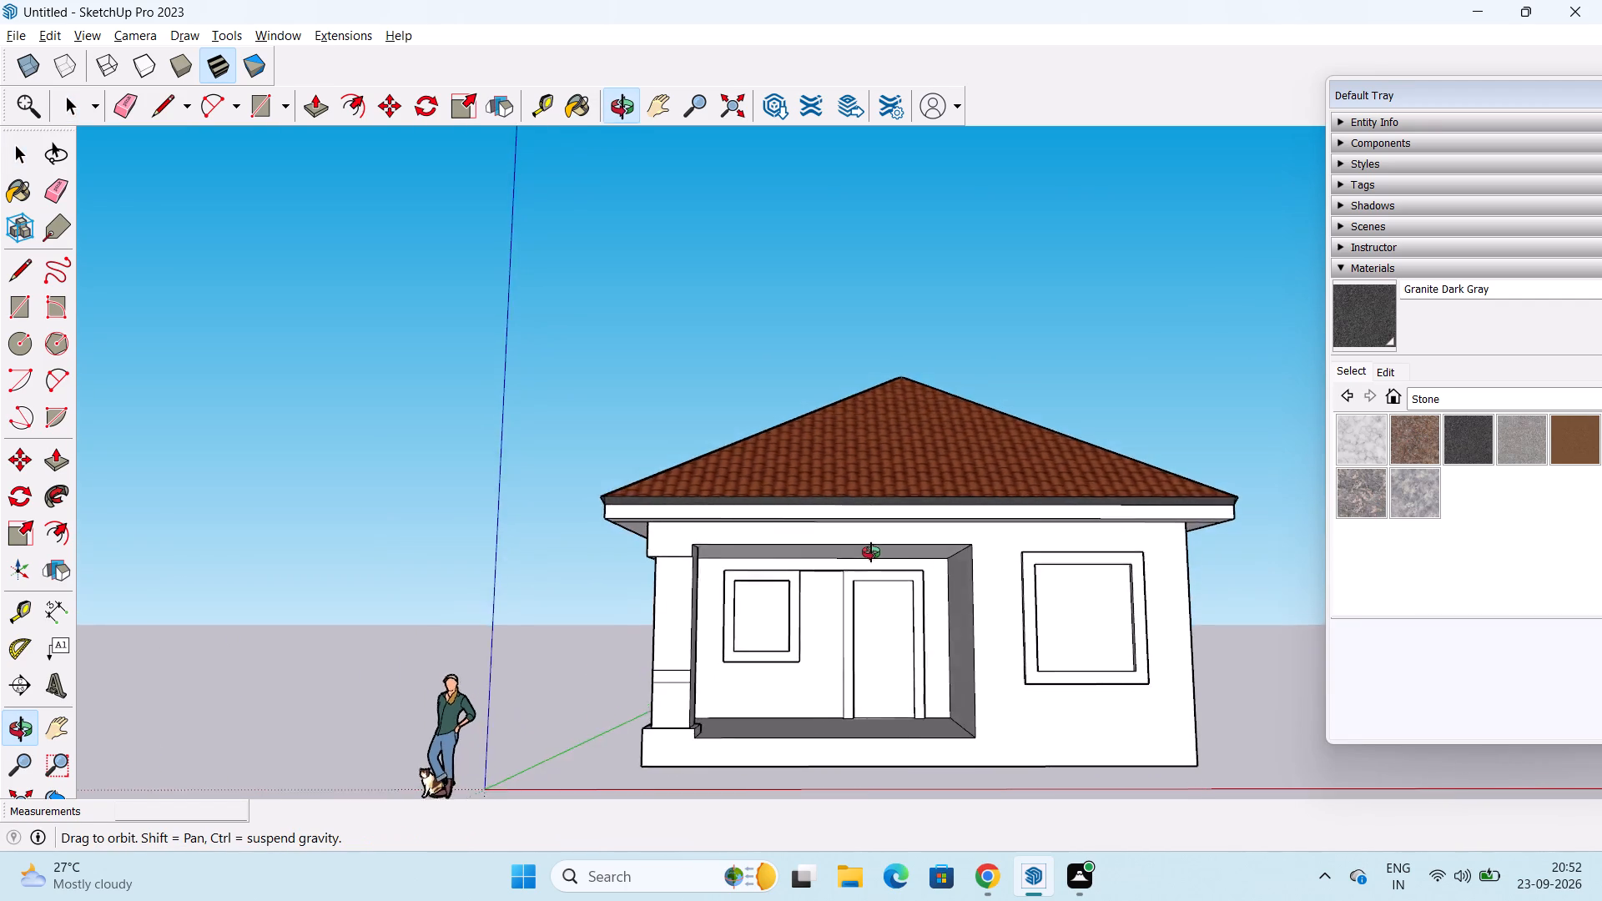
{"action": "middle_click_drag", "start_coordinate": [871, 552], "coordinate": [1173, 625]}
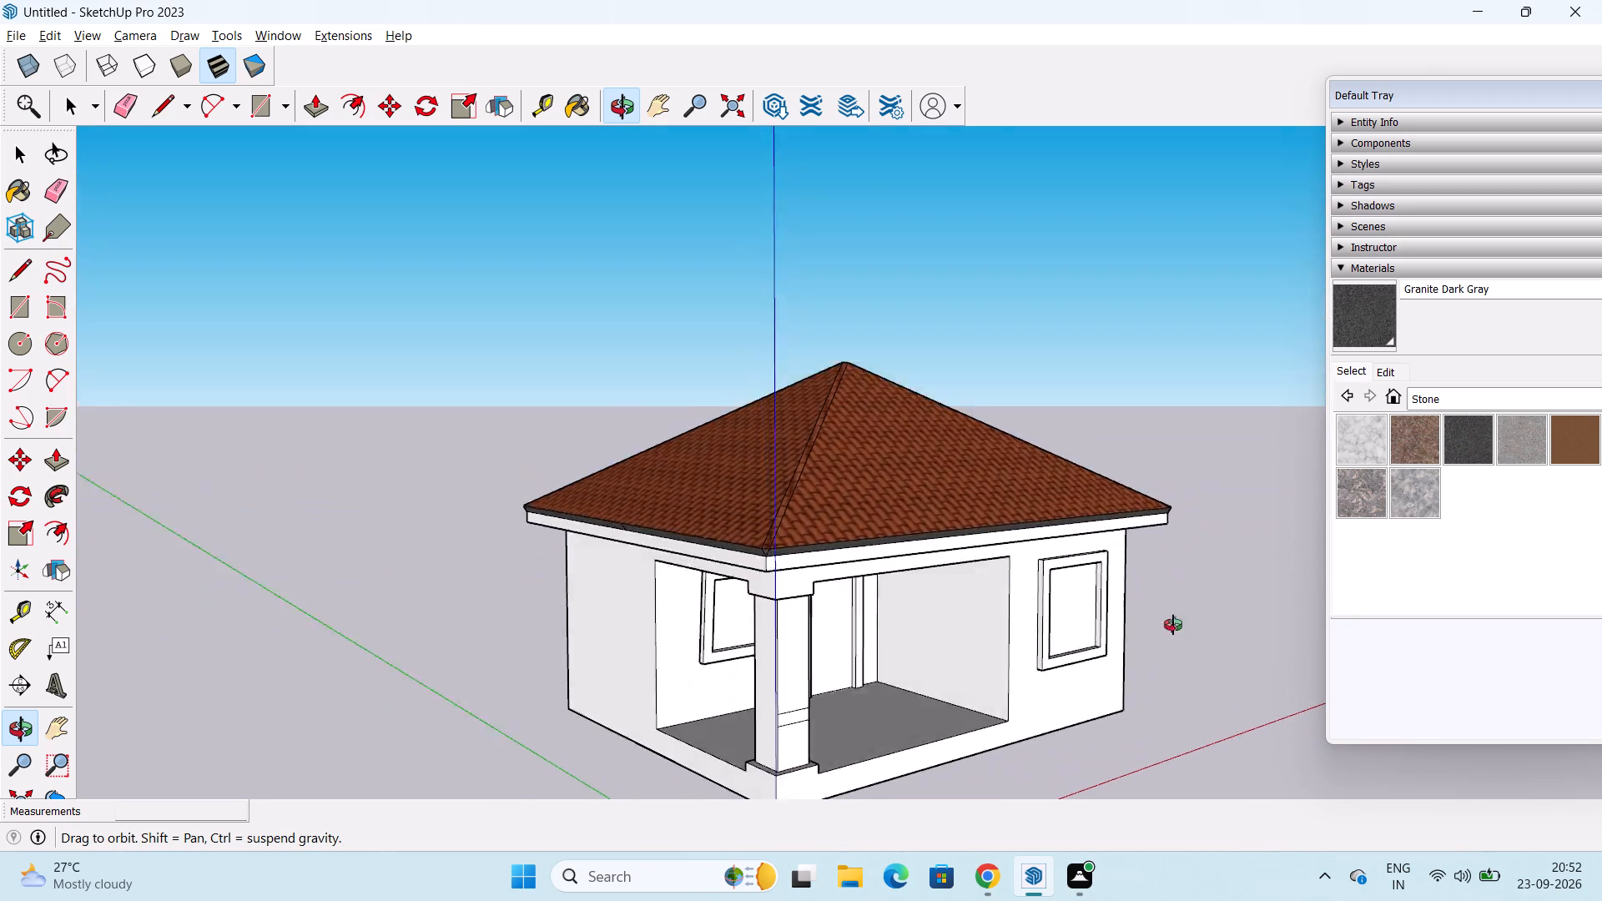
{"action": "middle_click_drag", "start_coordinate": [1173, 625], "coordinate": [1234, 566]}
{"action": "scroll", "coordinate": [1225, 566], "scroll_direction": "down", "scroll_amount": 1}
{"action": "scroll", "coordinate": [821, 708], "scroll_direction": "up", "scroll_amount": 3}
{"action": "middle_click_drag", "start_coordinate": [823, 670], "coordinate": [1040, 708]}
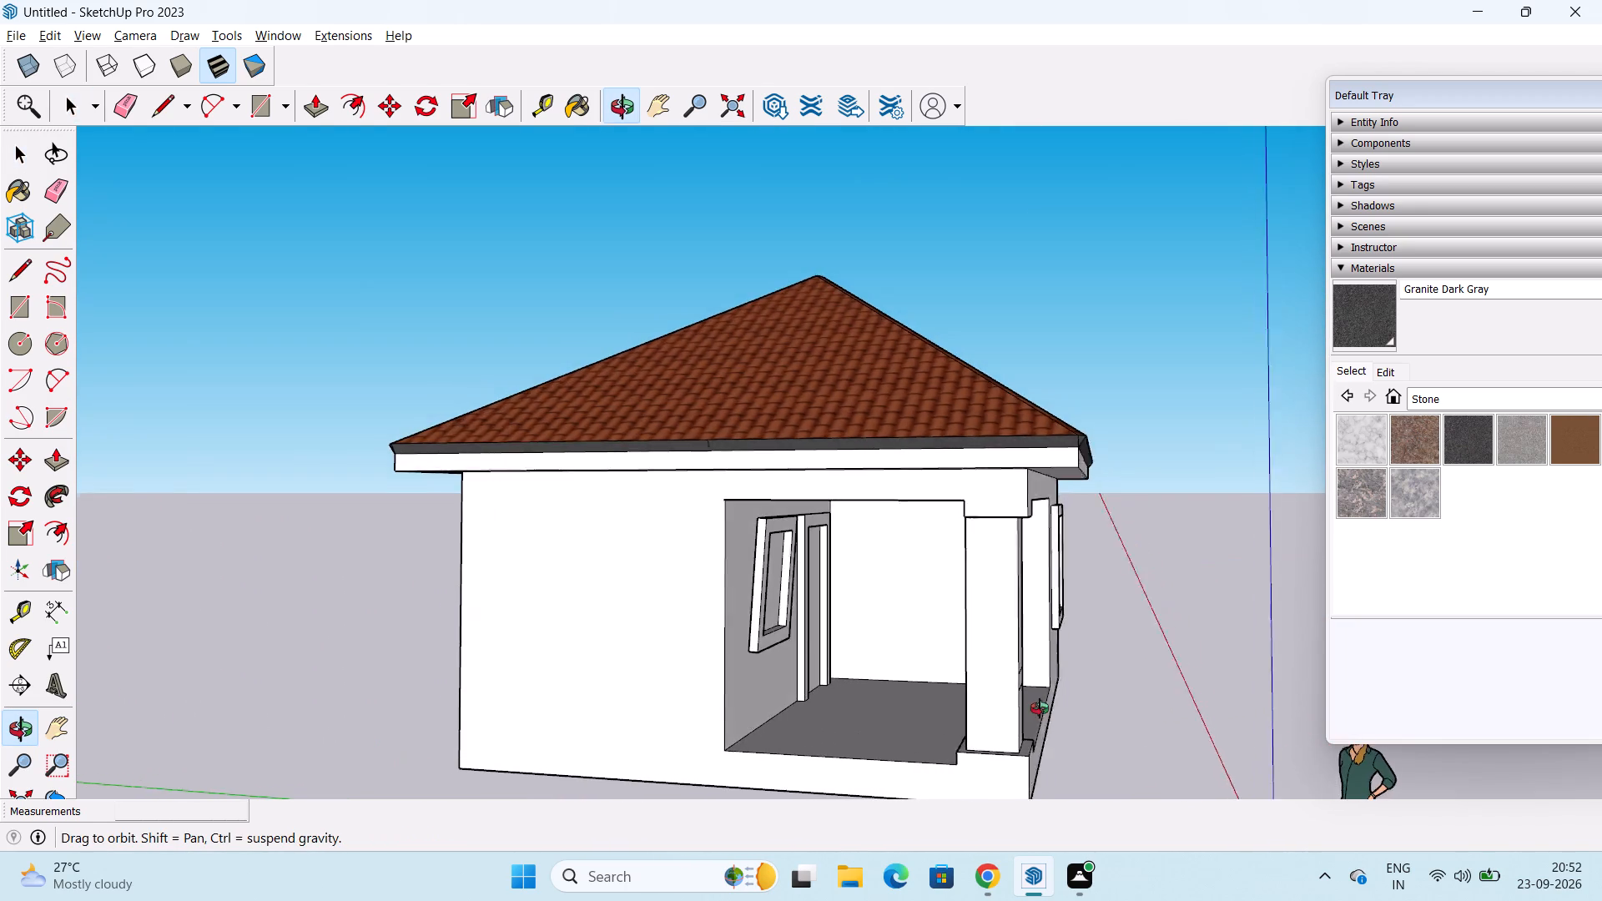
{"action": "middle_click_drag", "start_coordinate": [1040, 708], "coordinate": [1046, 708]}
Delete the framed window on the porch's back wall beside the door.
{"action": "scroll", "coordinate": [684, 661], "scroll_direction": "up", "scroll_amount": 5}
{"action": "middle_click_drag", "start_coordinate": [748, 647], "coordinate": [628, 551]}
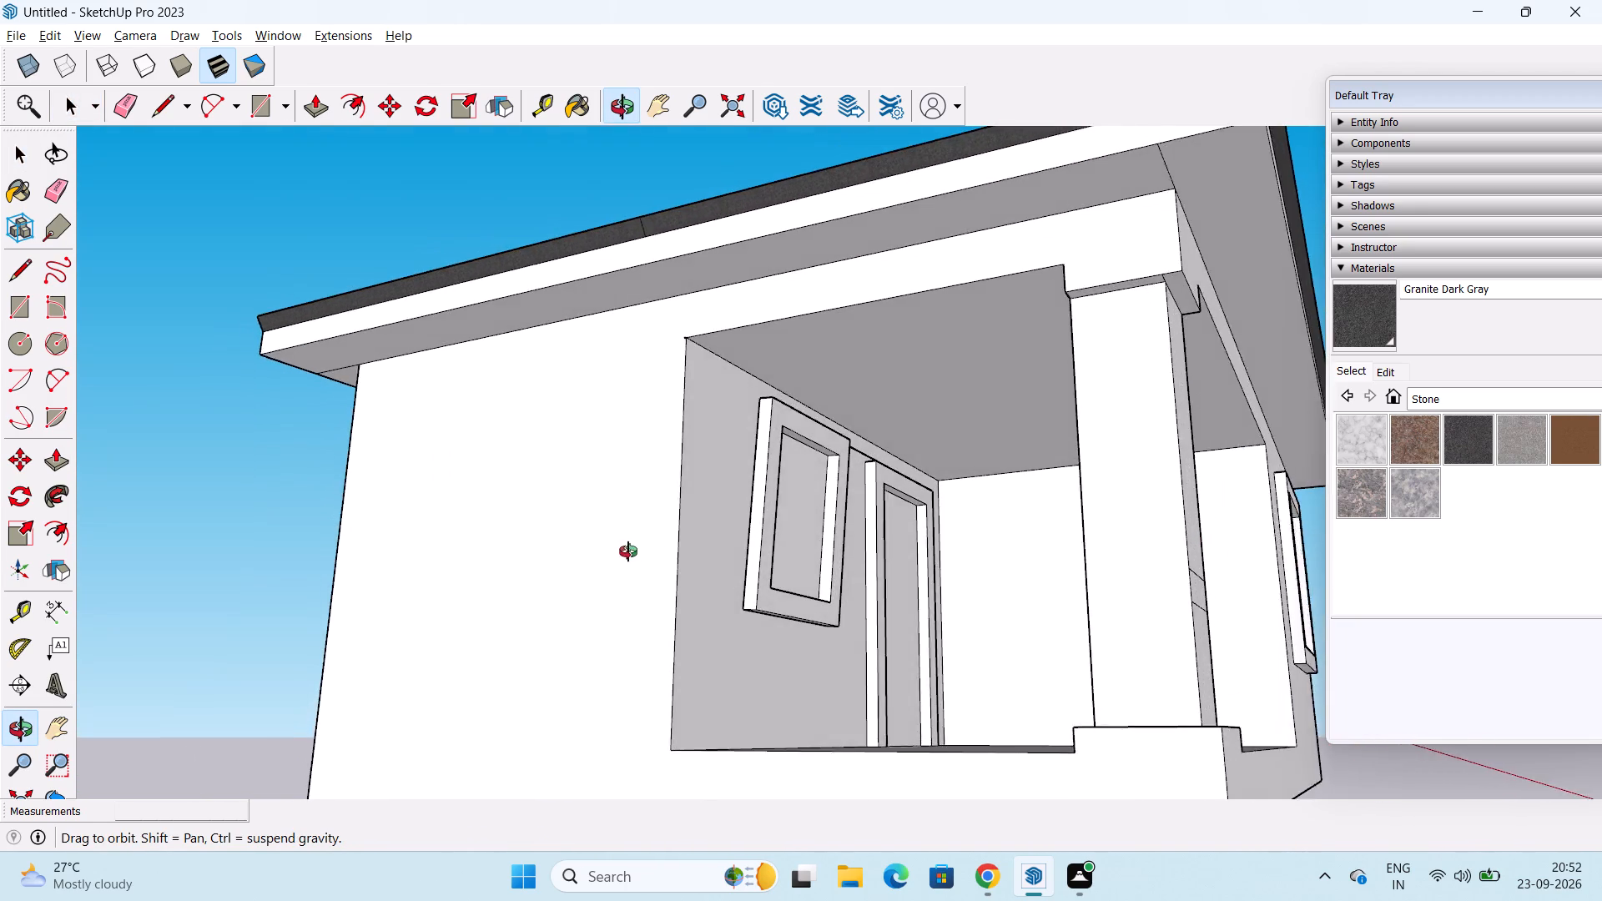
{"action": "middle_click_drag", "start_coordinate": [628, 551], "coordinate": [780, 664]}
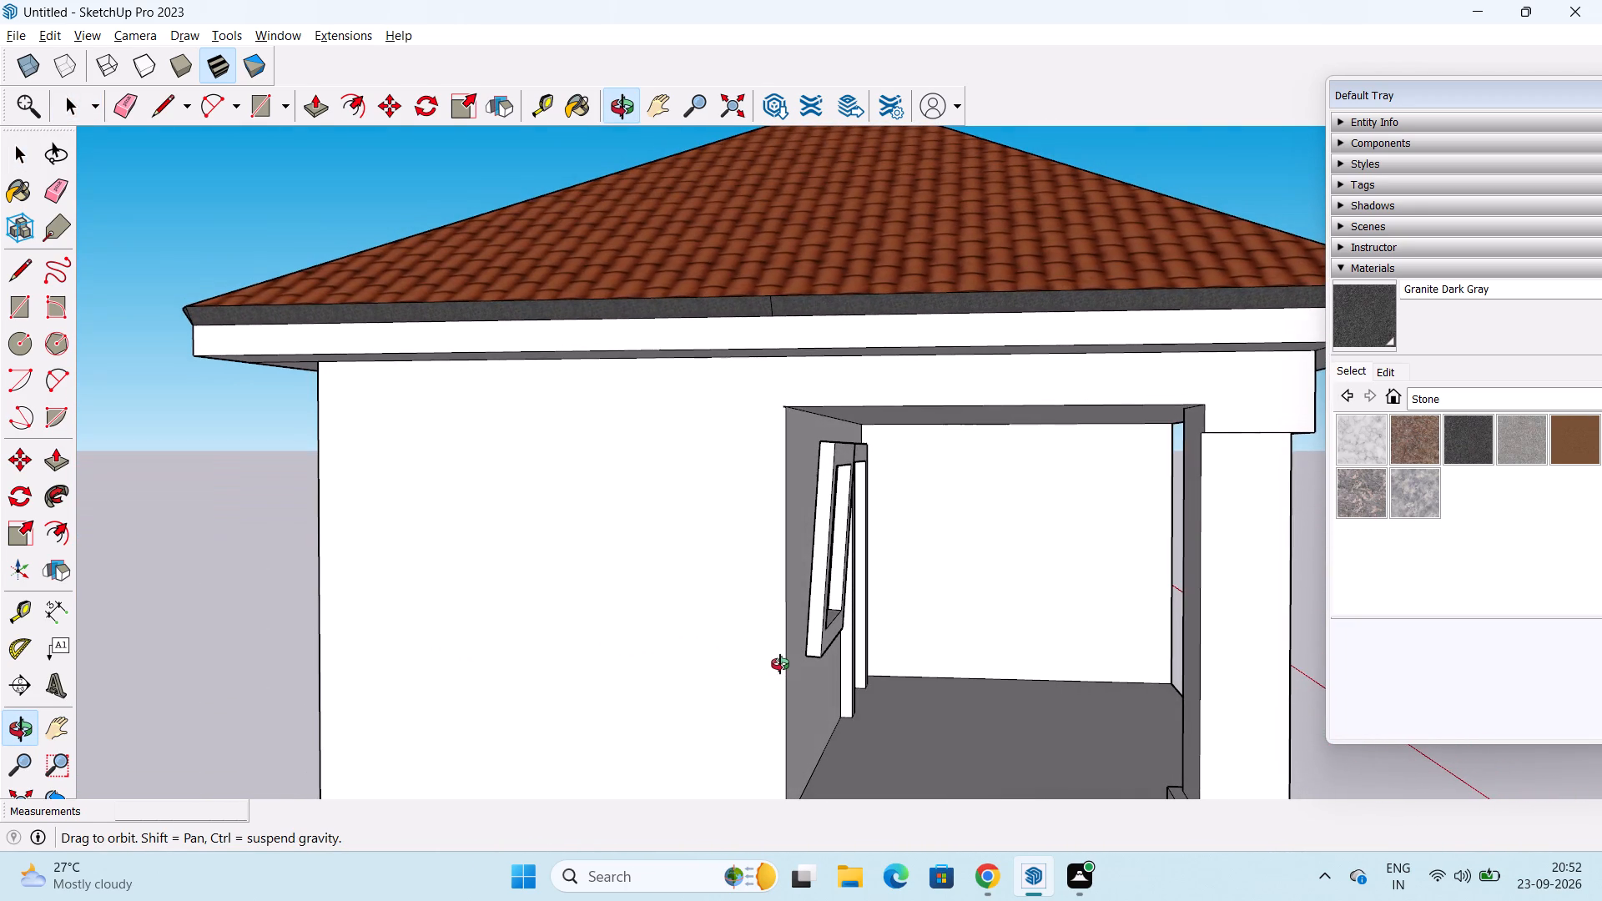
{"action": "middle_click_drag", "start_coordinate": [780, 664], "coordinate": [628, 669]}
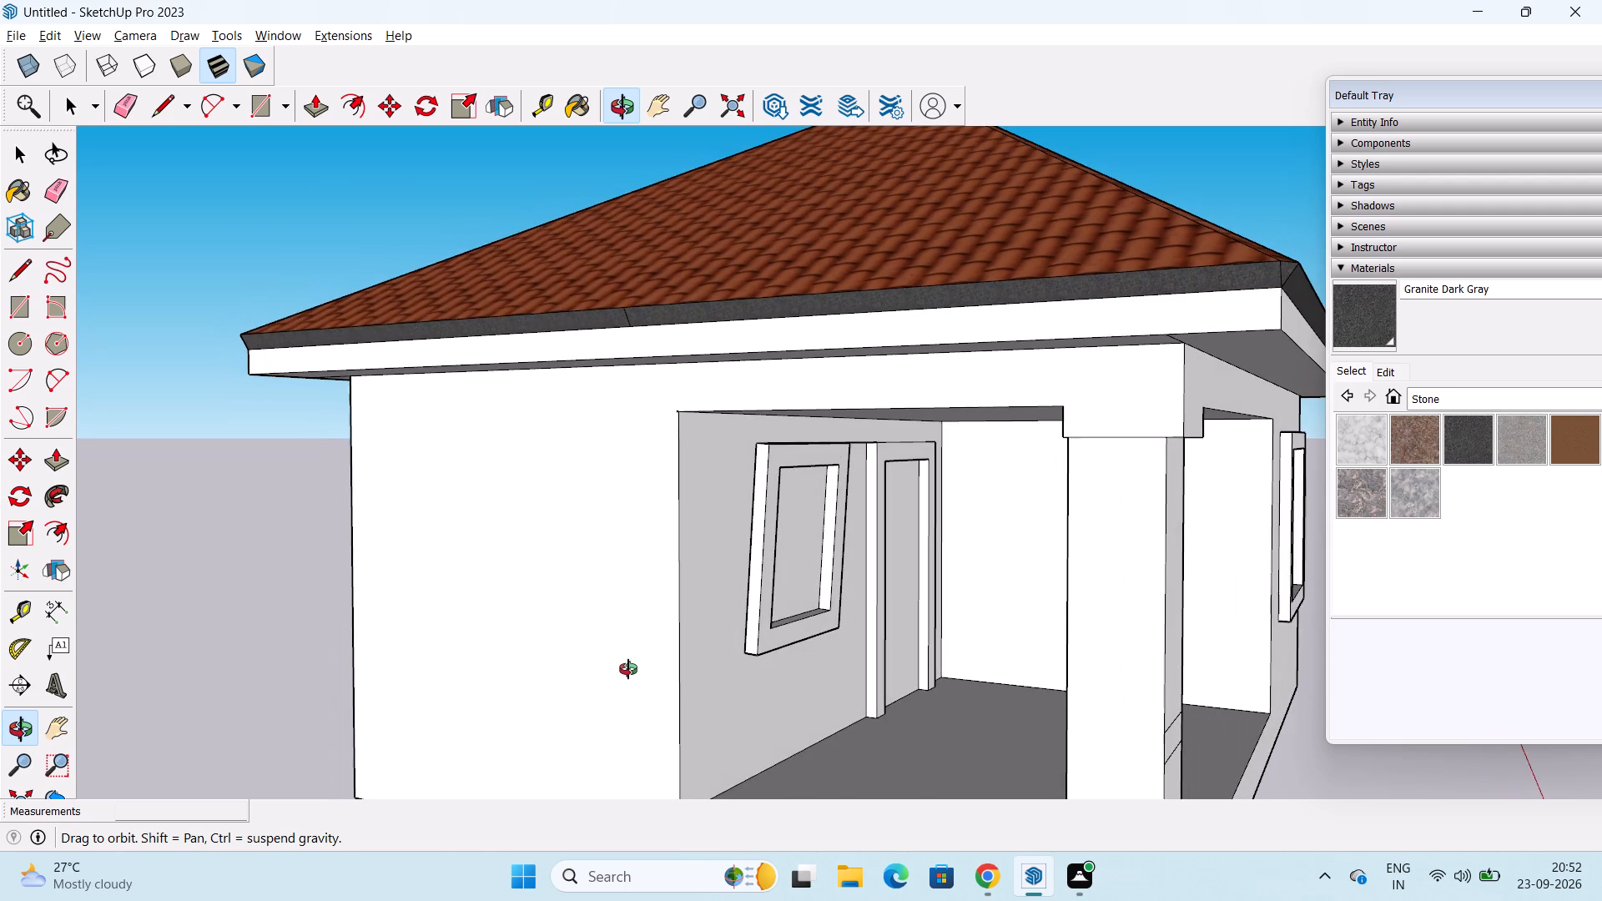
{"action": "middle_click_drag", "start_coordinate": [628, 669], "coordinate": [611, 702]}
{"action": "scroll", "coordinate": [802, 620], "scroll_direction": "up", "scroll_amount": 5}
{"action": "middle_click_drag", "start_coordinate": [811, 596], "coordinate": [874, 523]}
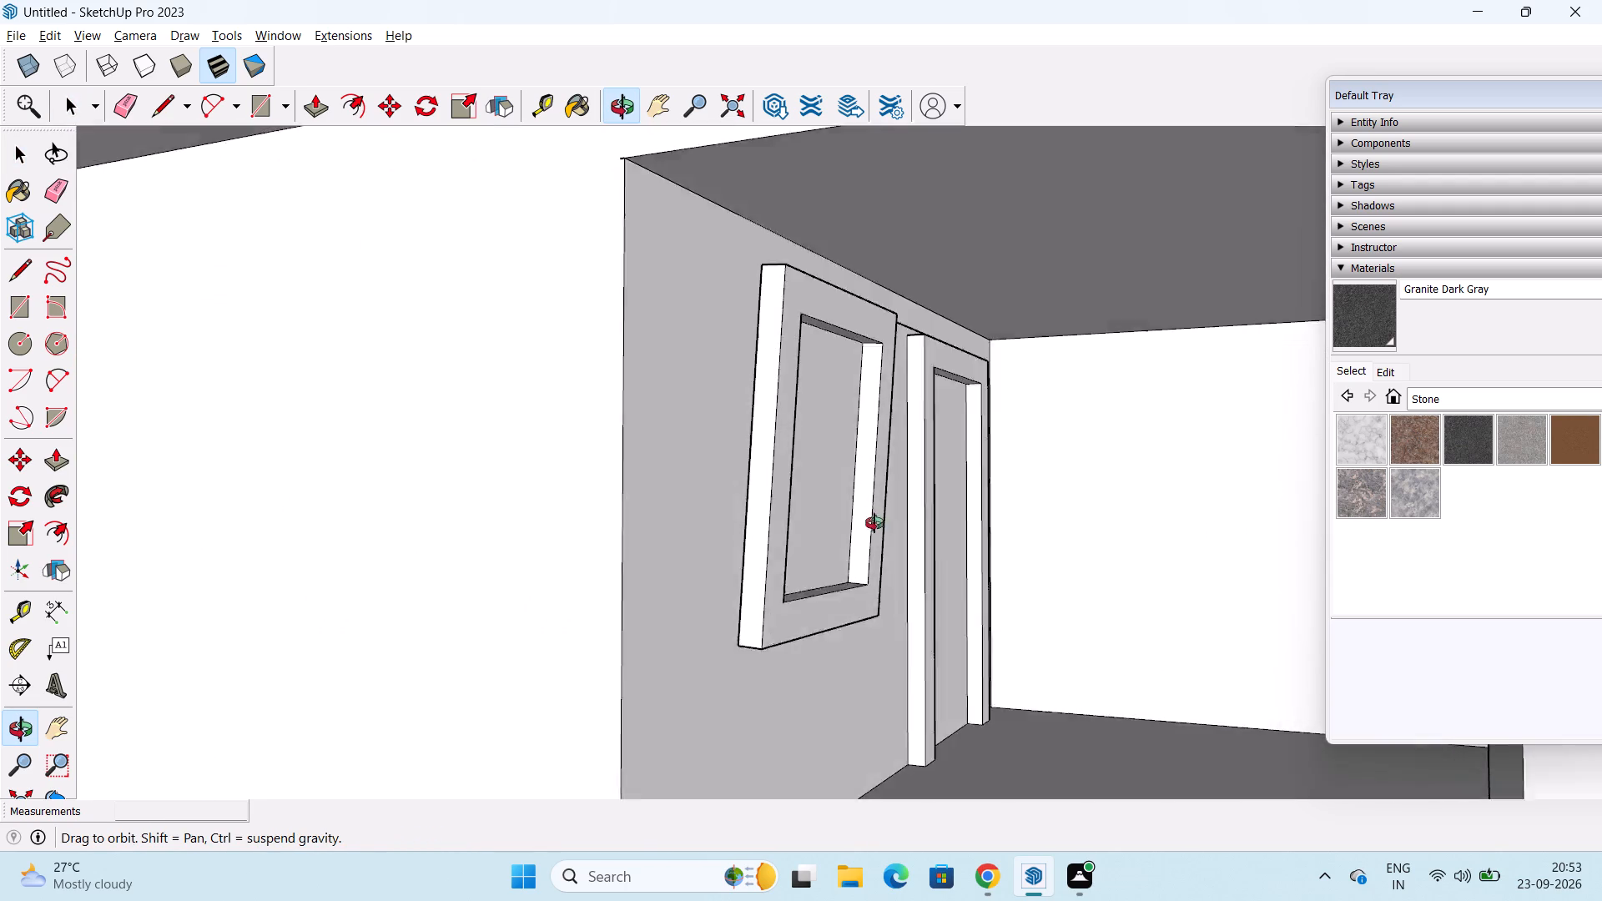
{"action": "middle_click_drag", "start_coordinate": [874, 523], "coordinate": [1009, 642]}
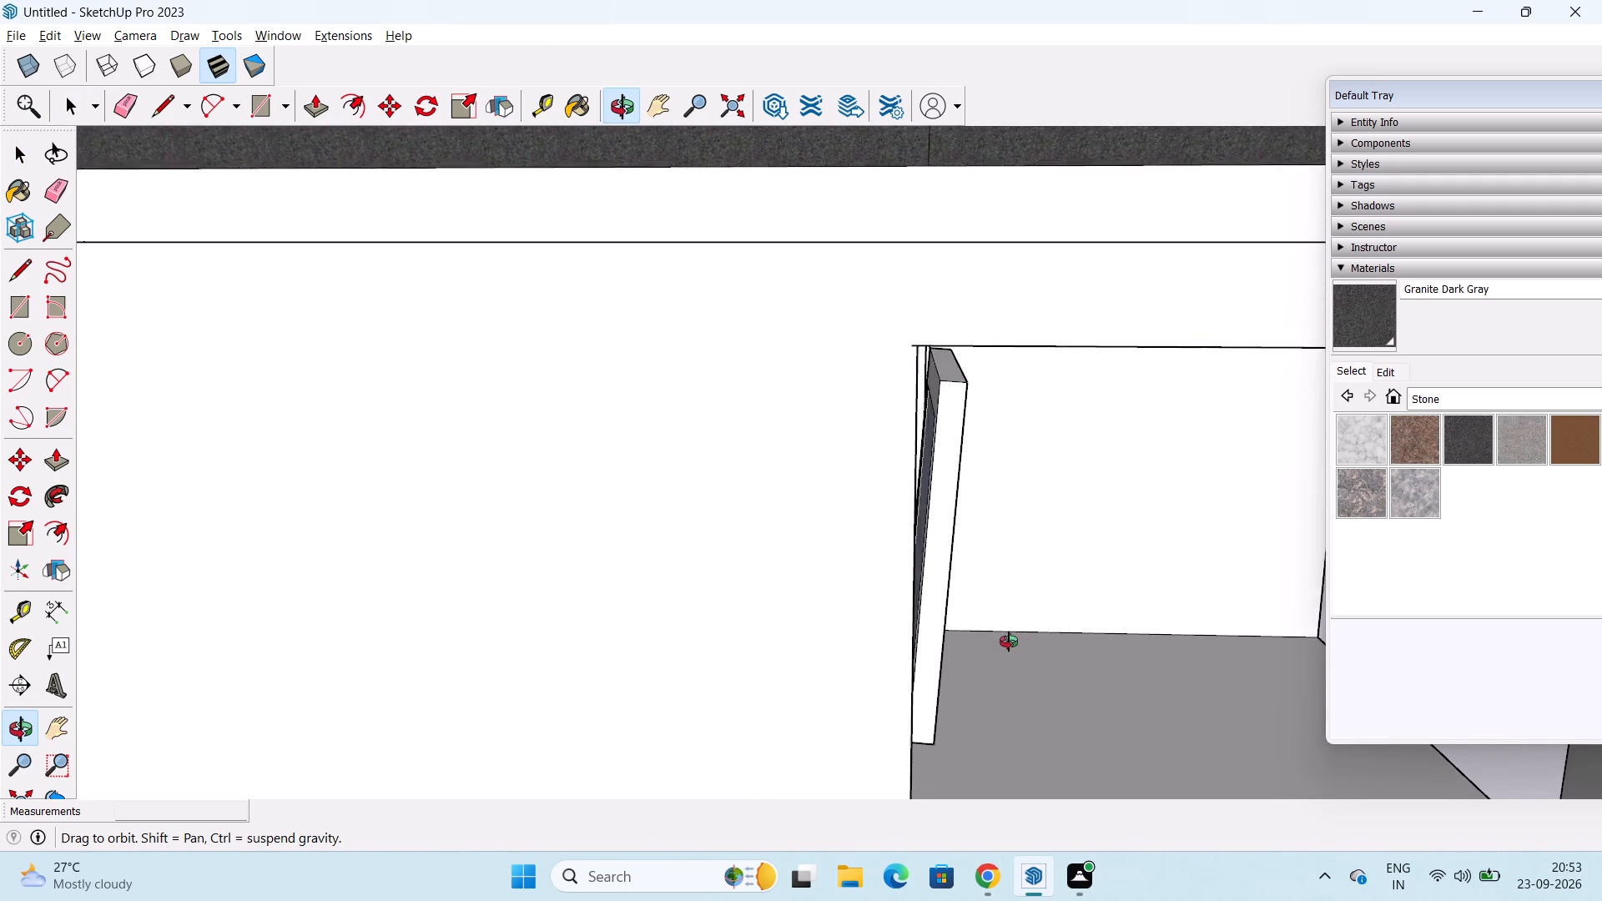
{"action": "middle_click_drag", "start_coordinate": [1009, 642], "coordinate": [1028, 617]}
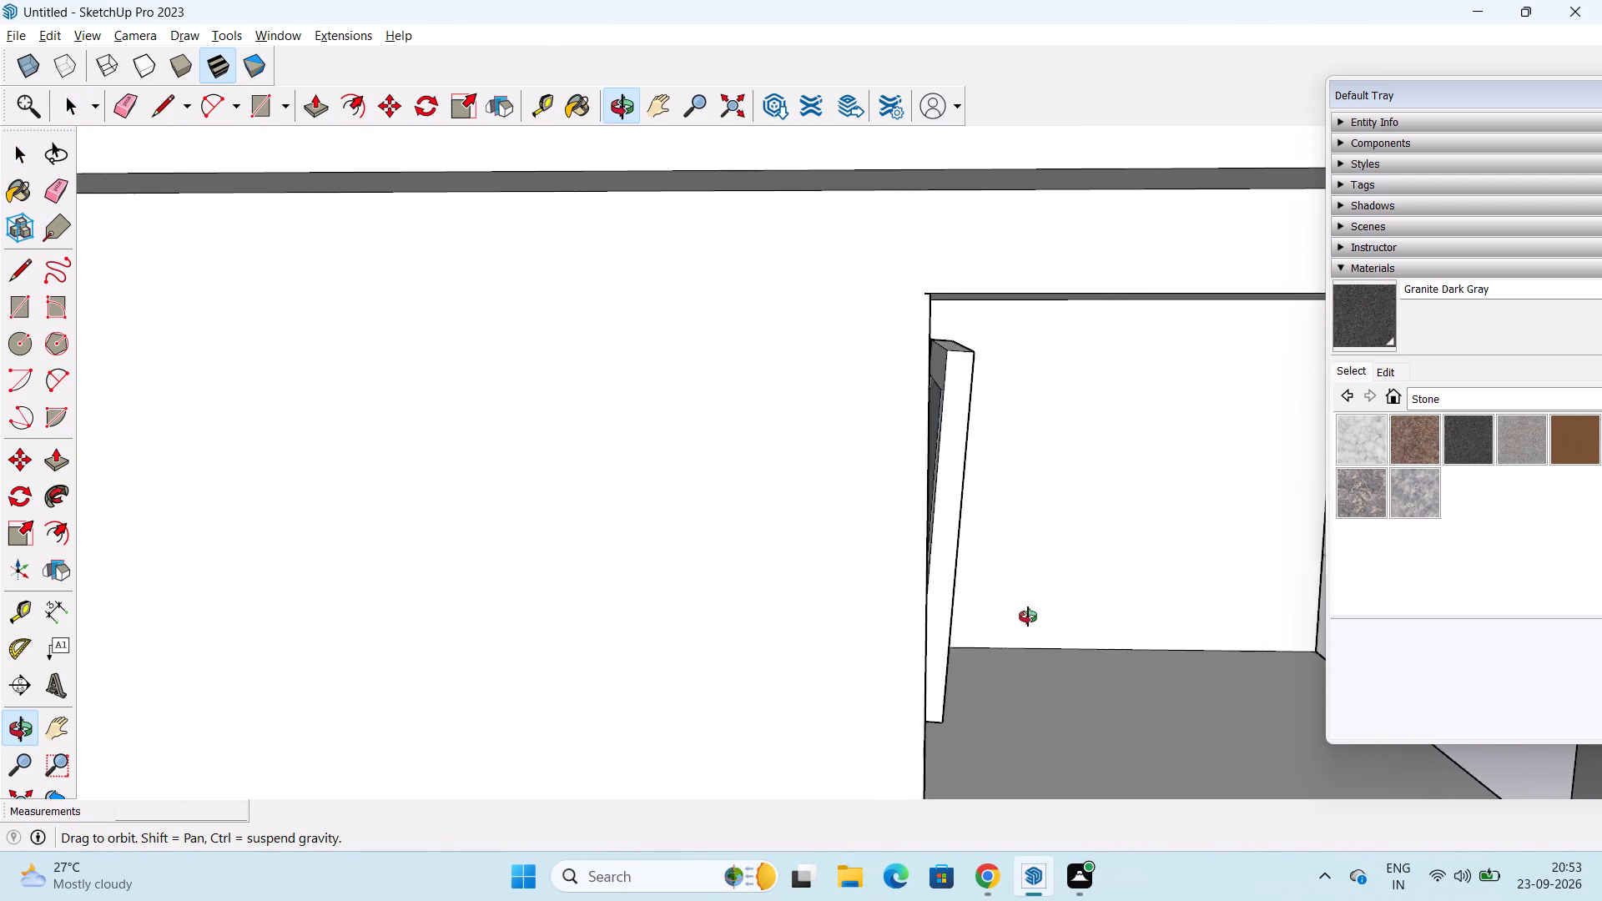
{"action": "middle_click_drag", "start_coordinate": [1028, 617], "coordinate": [471, 572]}
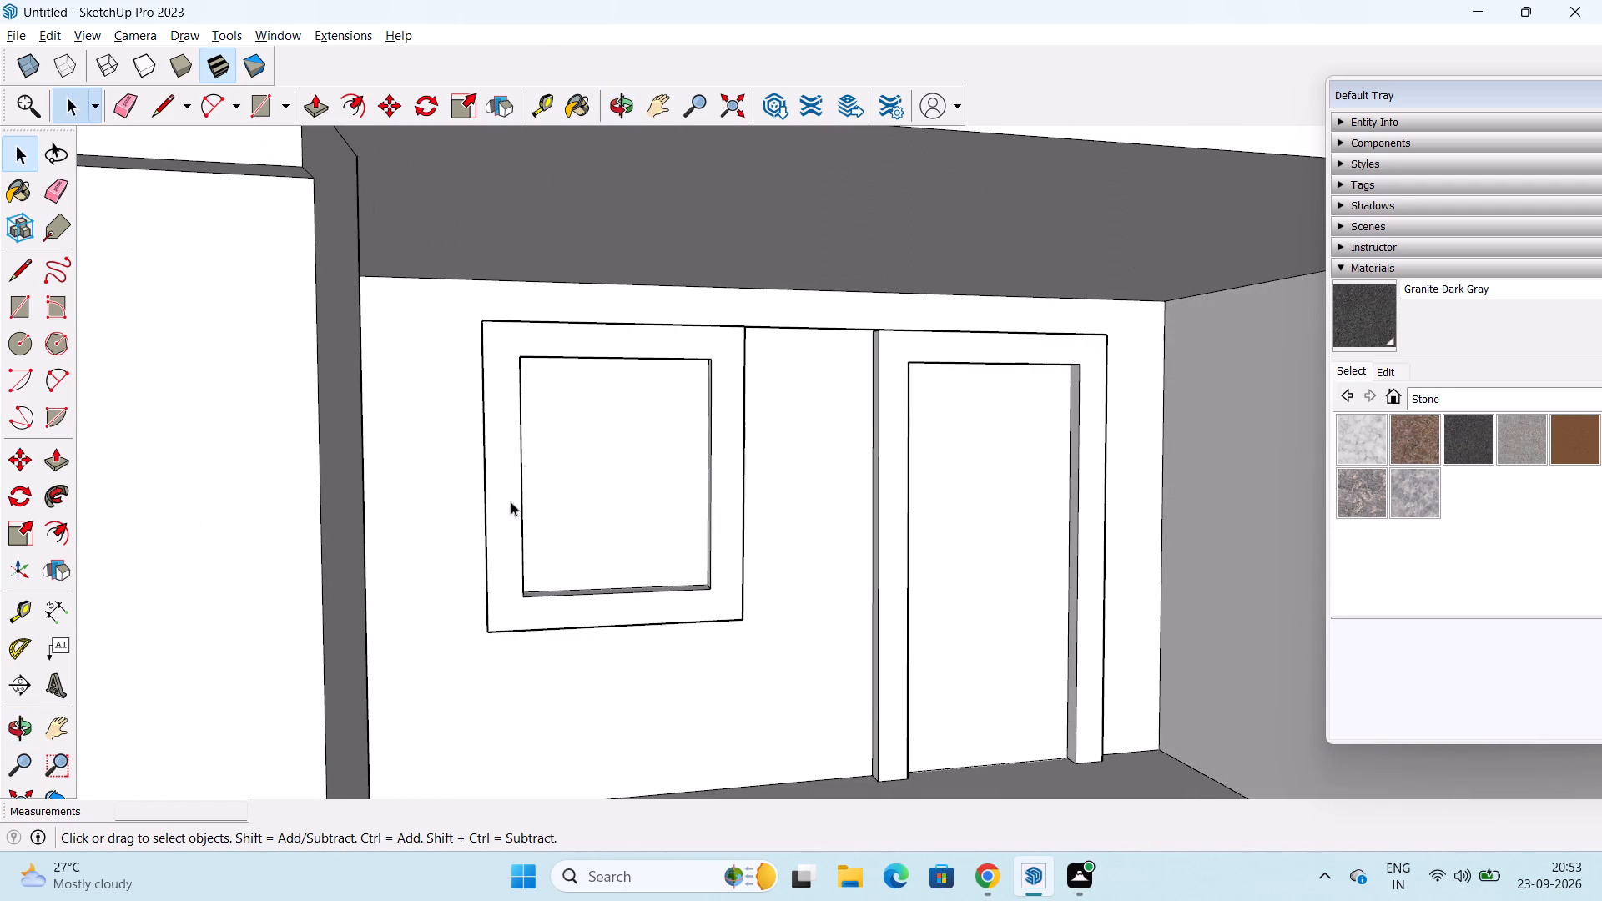
{"action": "left_click_drag", "start_coordinate": [446, 298], "coordinate": [778, 682]}
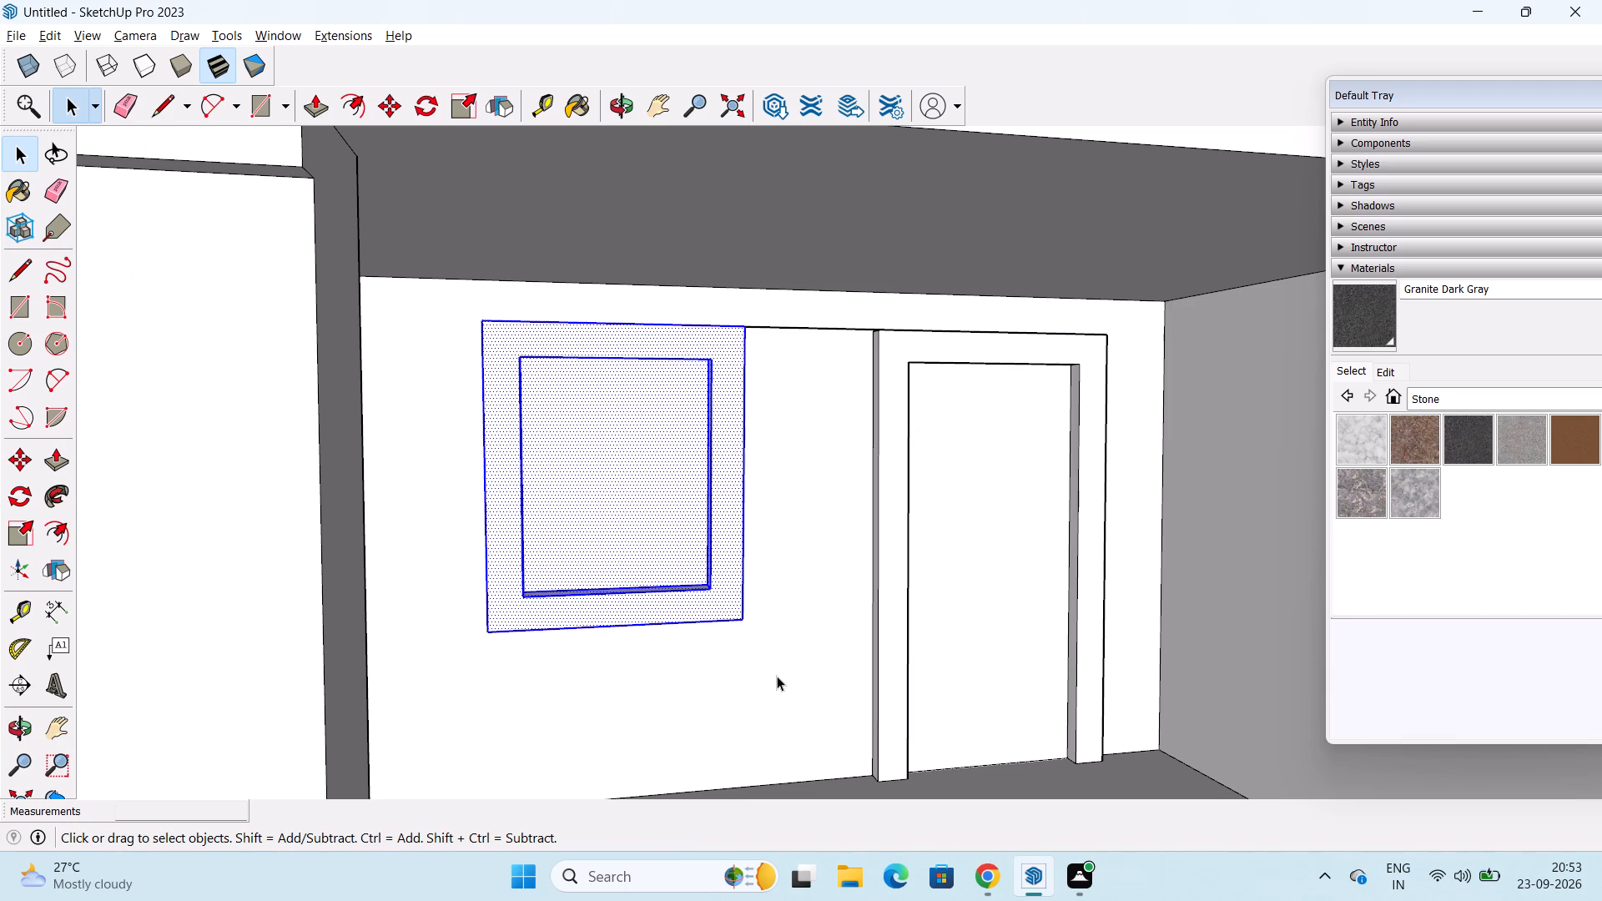
{"action": "key", "text": "Delete"}
Delete the leftover line extending from the top of the door frame on the porch's back wall.
{"action": "middle_click_drag", "start_coordinate": [729, 567], "coordinate": [926, 630]}
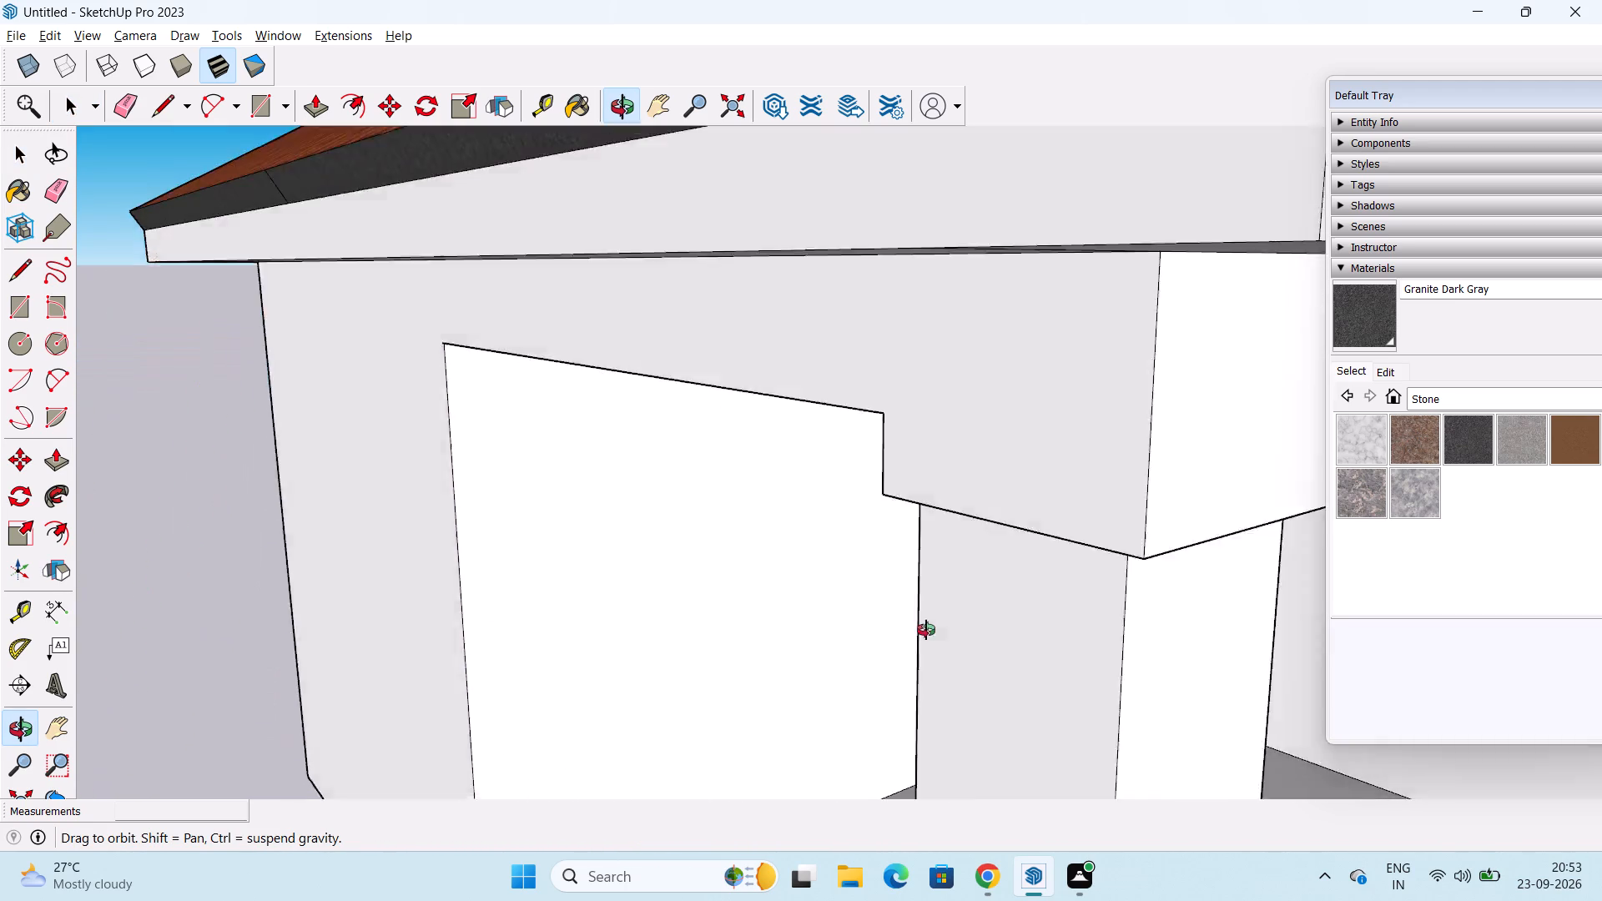
{"action": "middle_click_drag", "start_coordinate": [926, 630], "coordinate": [962, 623]}
{"action": "scroll", "coordinate": [853, 639], "scroll_direction": "up", "scroll_amount": 2}
{"action": "middle_click_drag", "start_coordinate": [857, 615], "coordinate": [979, 593]}
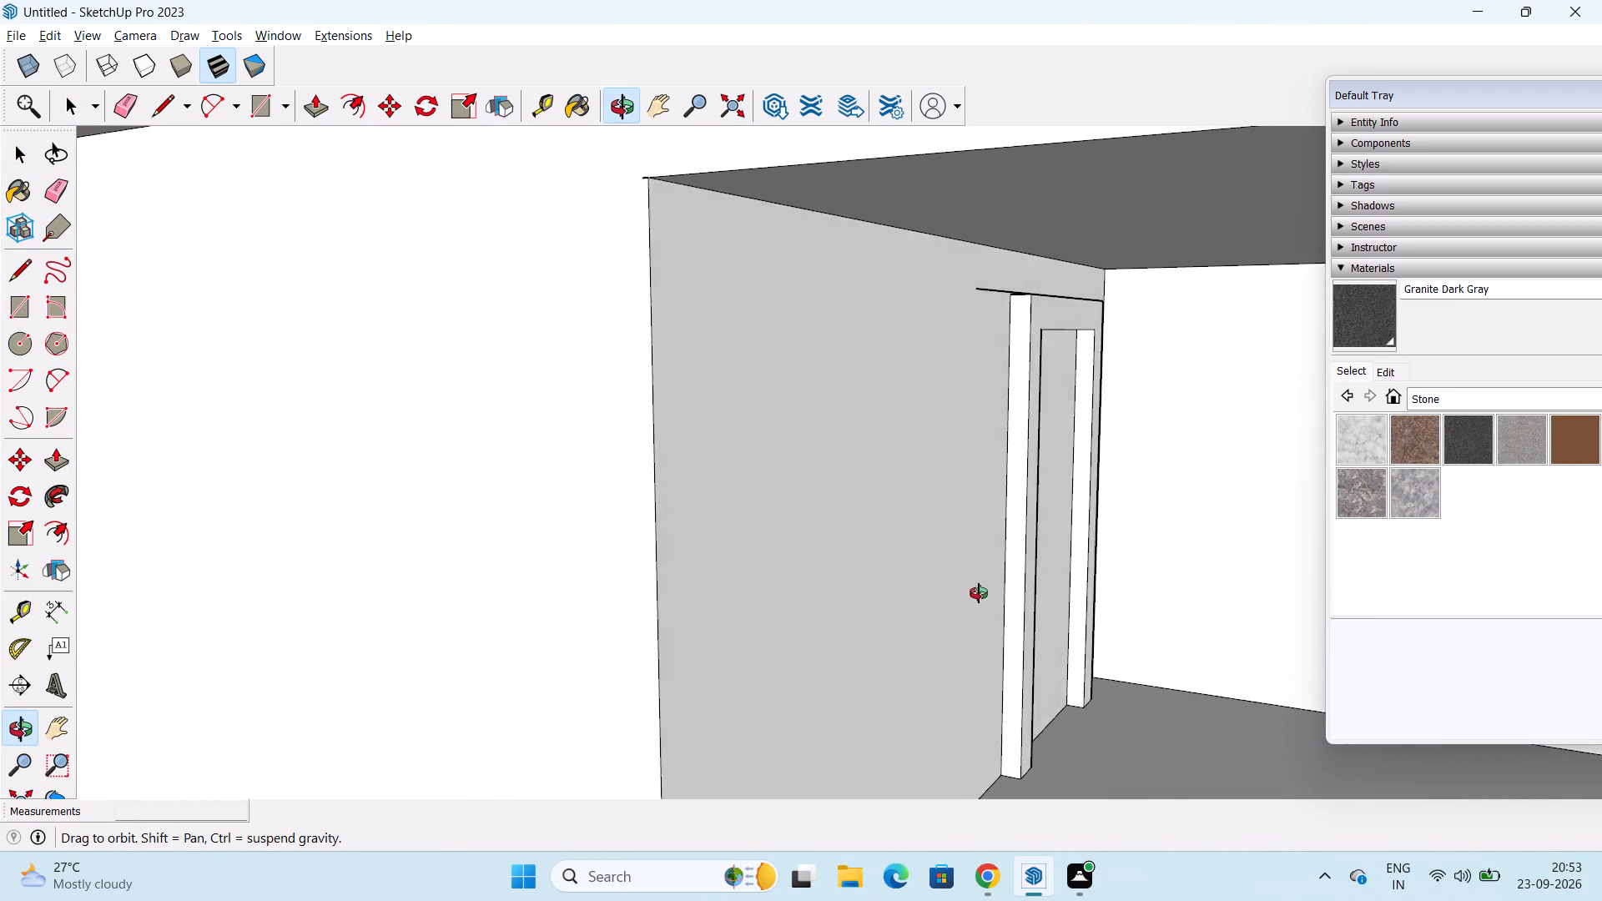
{"action": "middle_click_drag", "start_coordinate": [979, 593], "coordinate": [1101, 602]}
{"action": "middle_click_drag", "start_coordinate": [1027, 370], "coordinate": [894, 276]}
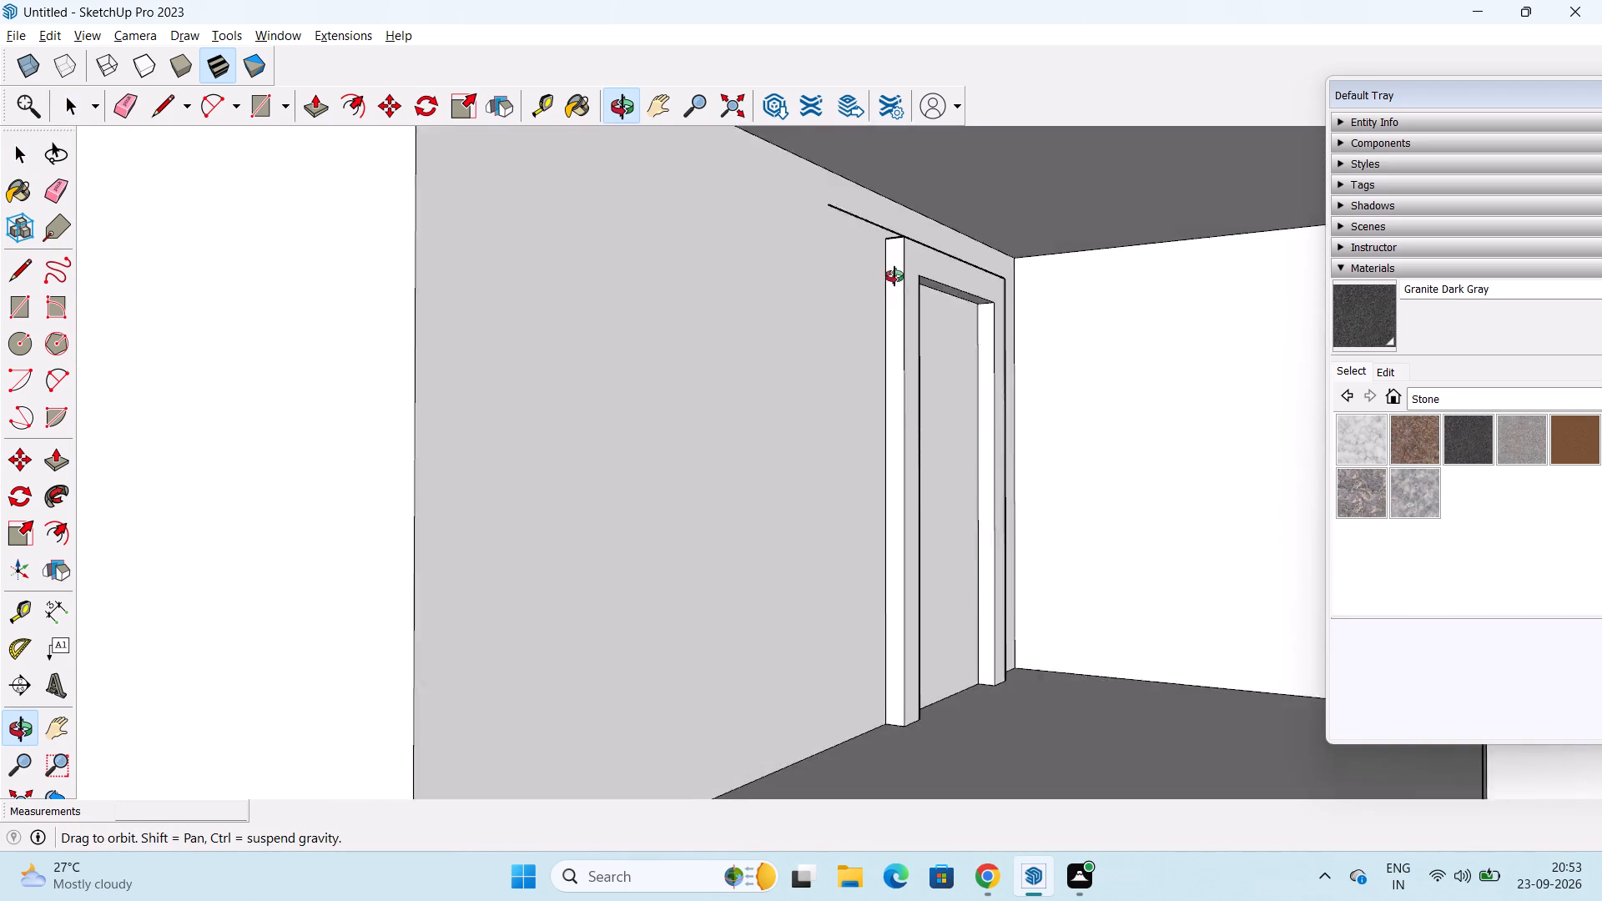
{"action": "middle_click_drag", "start_coordinate": [894, 276], "coordinate": [893, 269]}
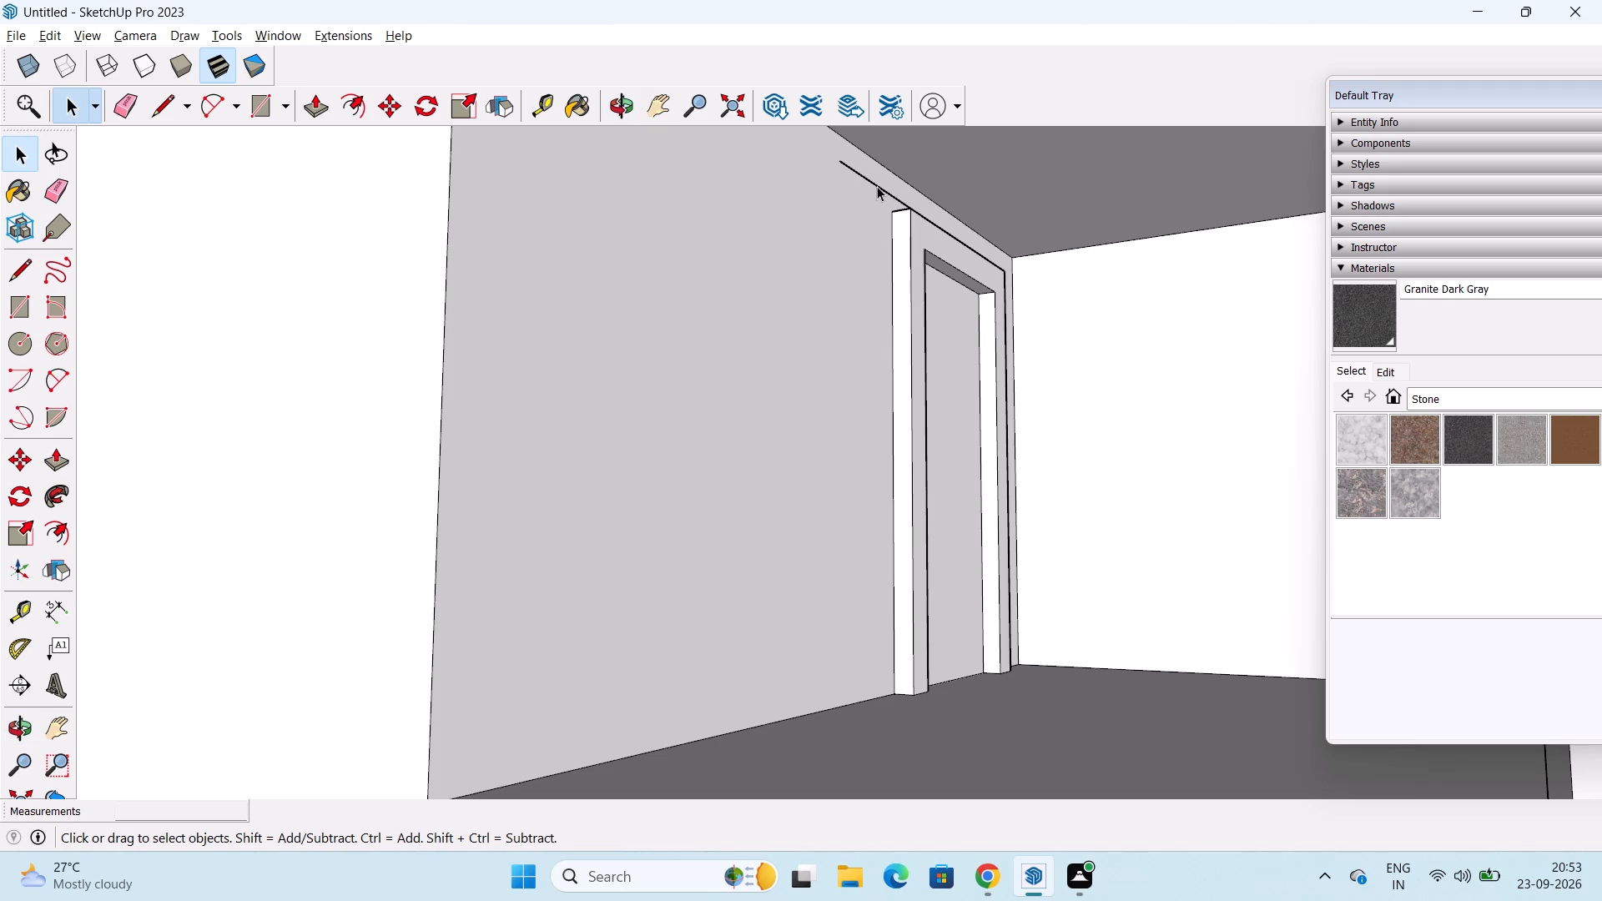
{"action": "left_click", "coordinate": [877, 186]}
{"action": "key", "text": "Delete"}
Draw a horizontal line about 9 ft long across the porch's back wall from the door frame's top outer corner.
{"action": "key", "text": "l"}
{"action": "left_click", "coordinate": [892, 217]}
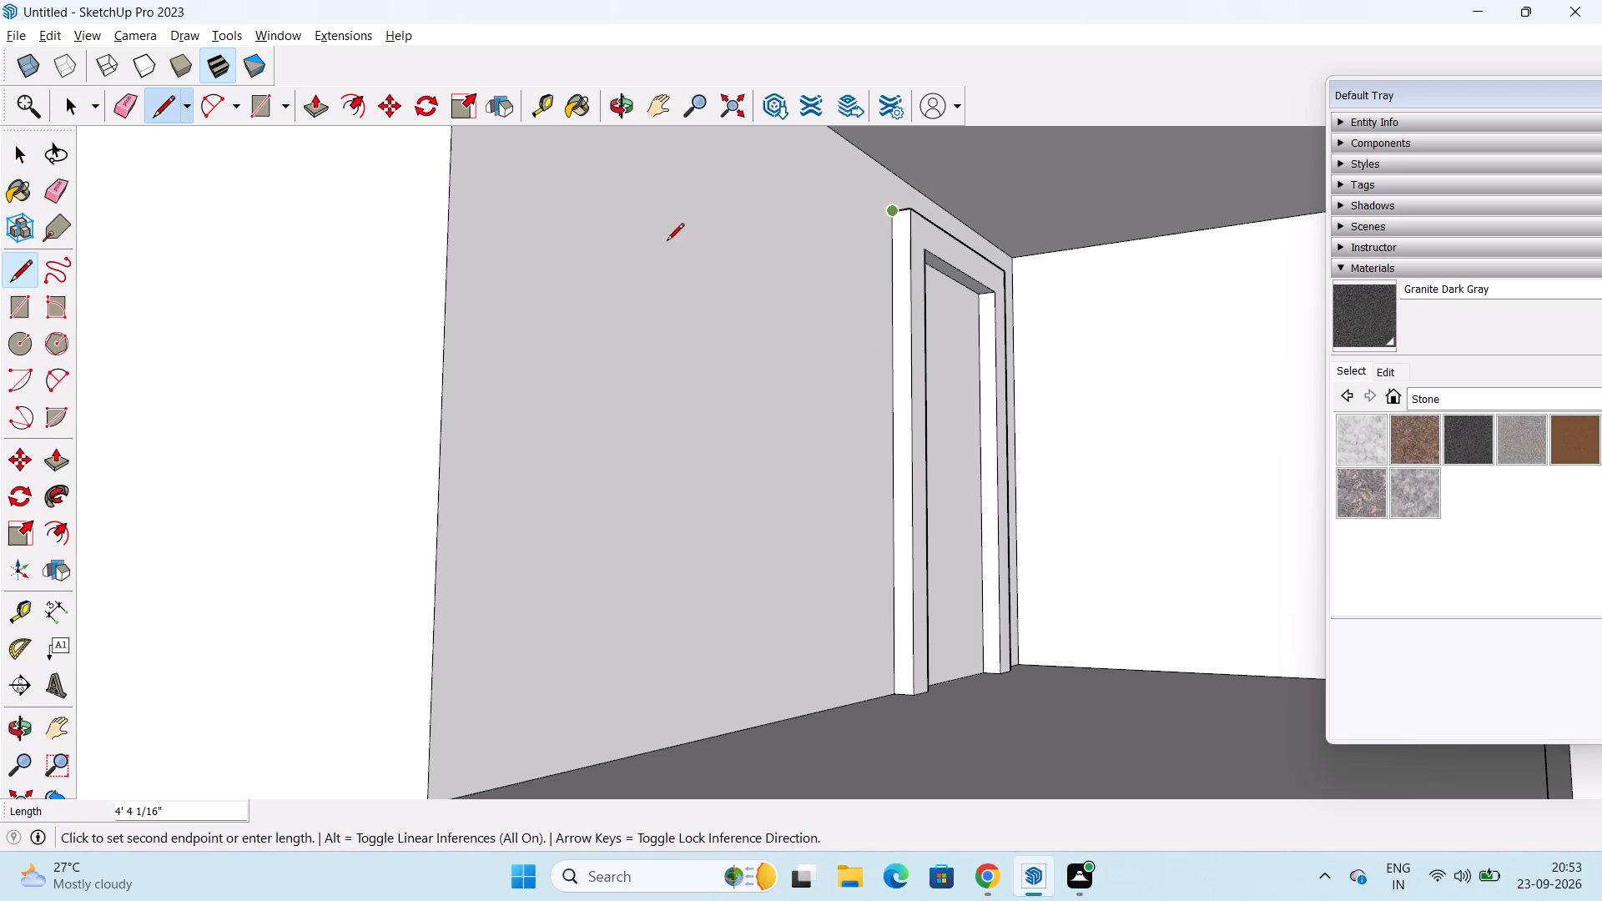
{"action": "middle_click_drag", "start_coordinate": [659, 125], "coordinate": [678, 306]}
{"action": "middle_click_drag", "start_coordinate": [677, 273], "coordinate": [693, 392]}
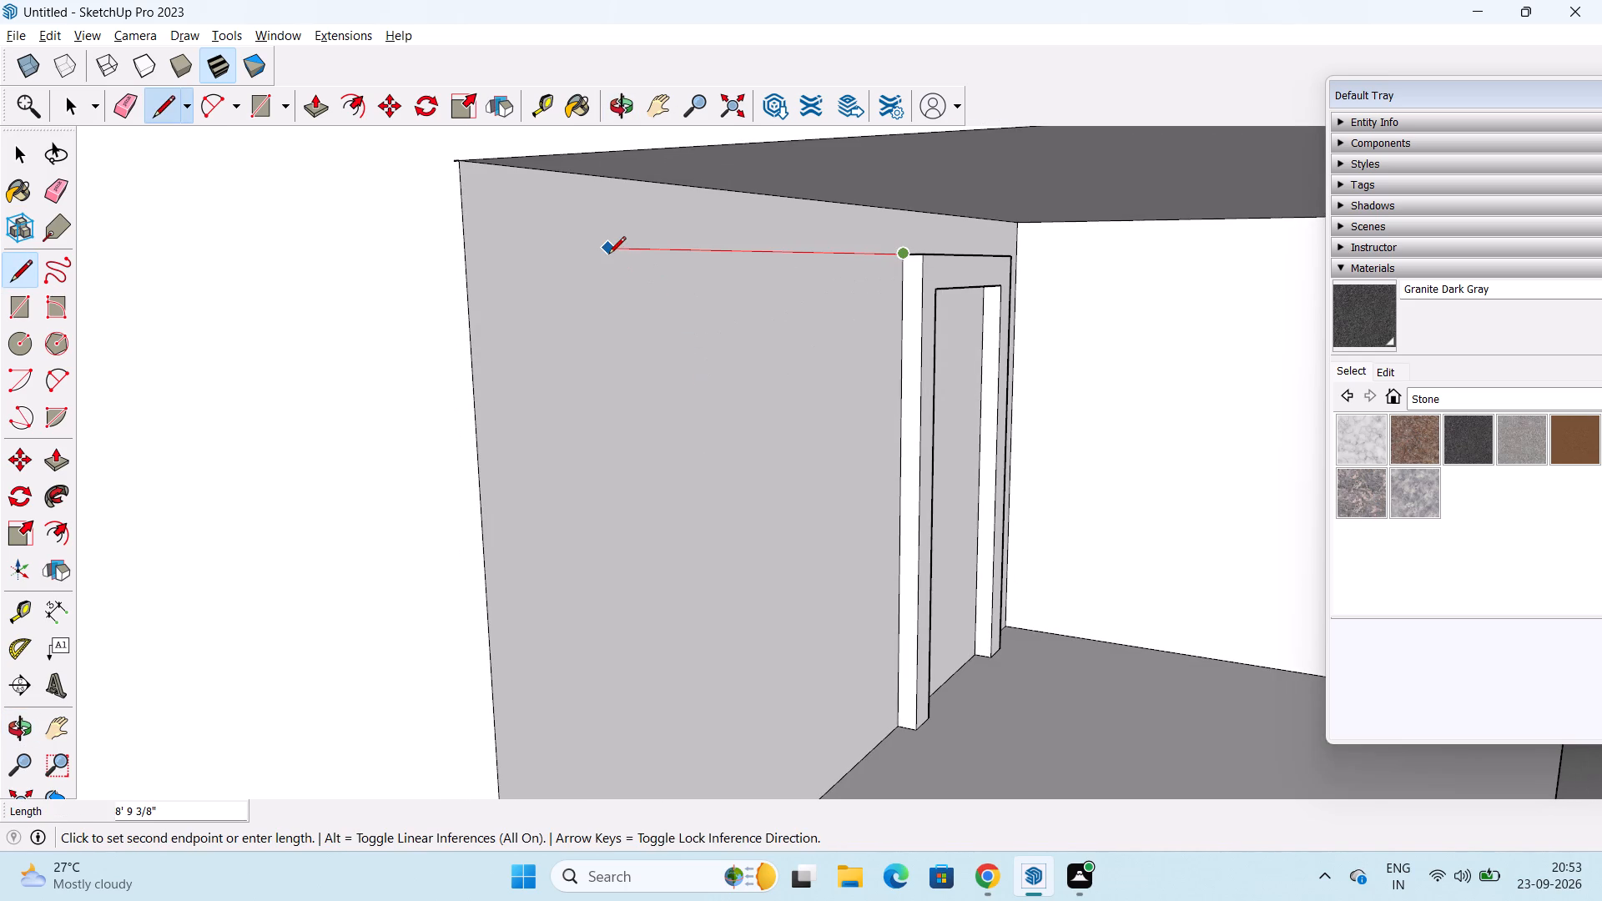
{"action": "left_click", "coordinate": [590, 255]}
{"action": "scroll", "coordinate": [788, 343], "scroll_direction": "down", "scroll_amount": 5}
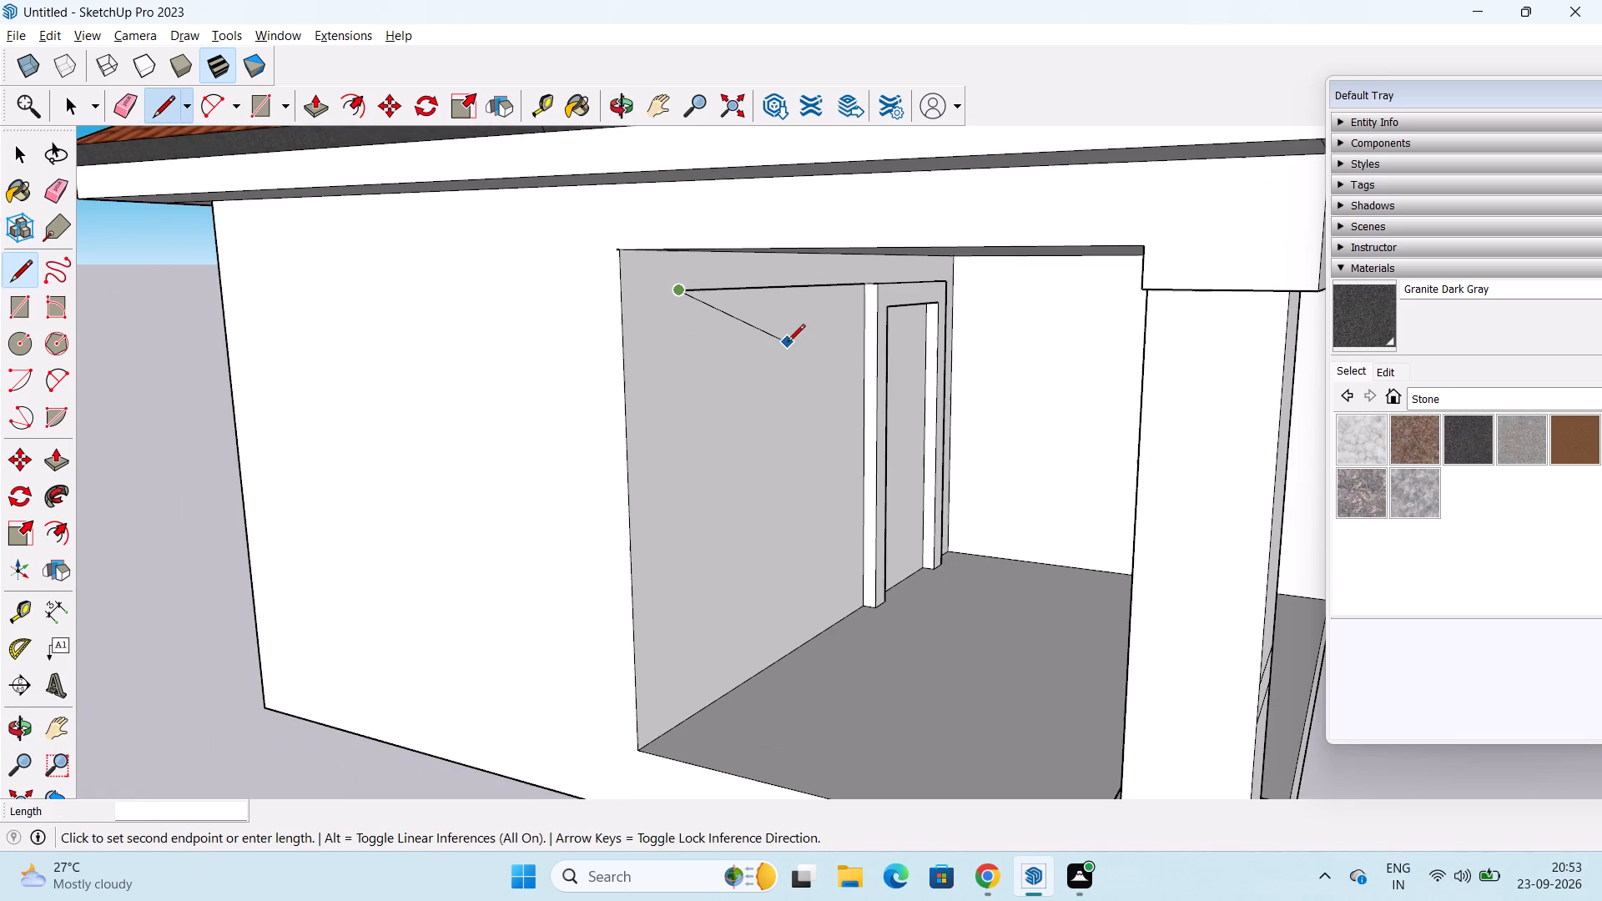
{"action": "key", "text": "space"}
Draw a window rectangle 5' wide and 6' high on the porch's back wall, hanging from the horizontal guide line.
{"action": "scroll", "coordinate": [788, 343], "scroll_direction": "down", "scroll_amount": 3}
{"action": "middle_click_drag", "start_coordinate": [904, 374], "coordinate": [466, 346]}
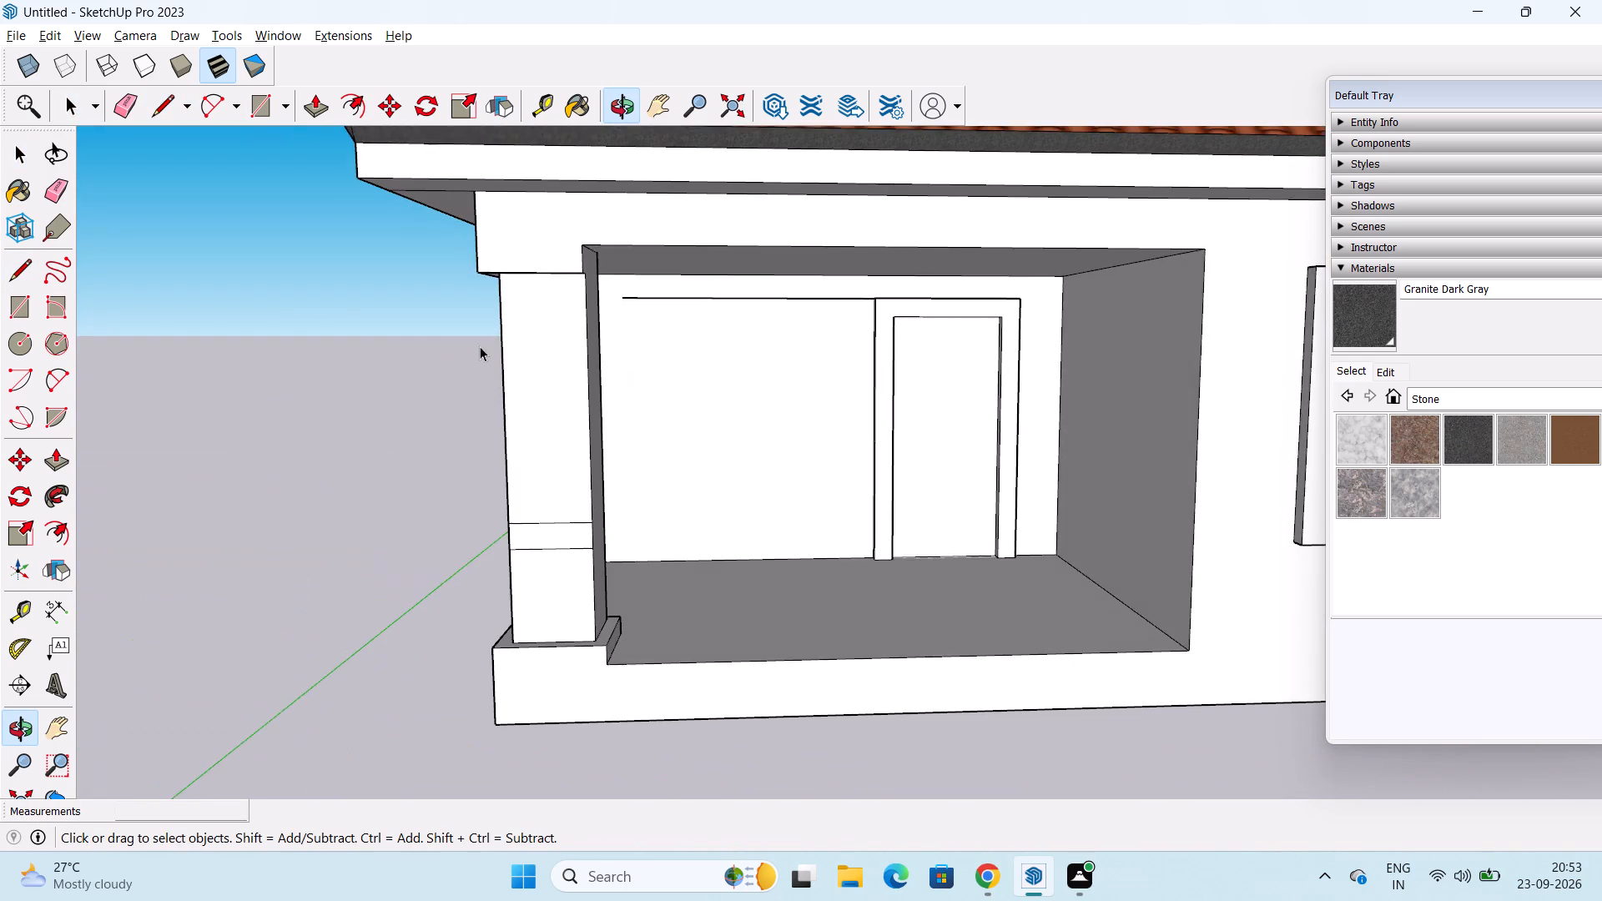
{"action": "scroll", "coordinate": [657, 357], "scroll_direction": "up", "scroll_amount": 5}
{"action": "middle_click_drag", "start_coordinate": [617, 322], "coordinate": [551, 310]}
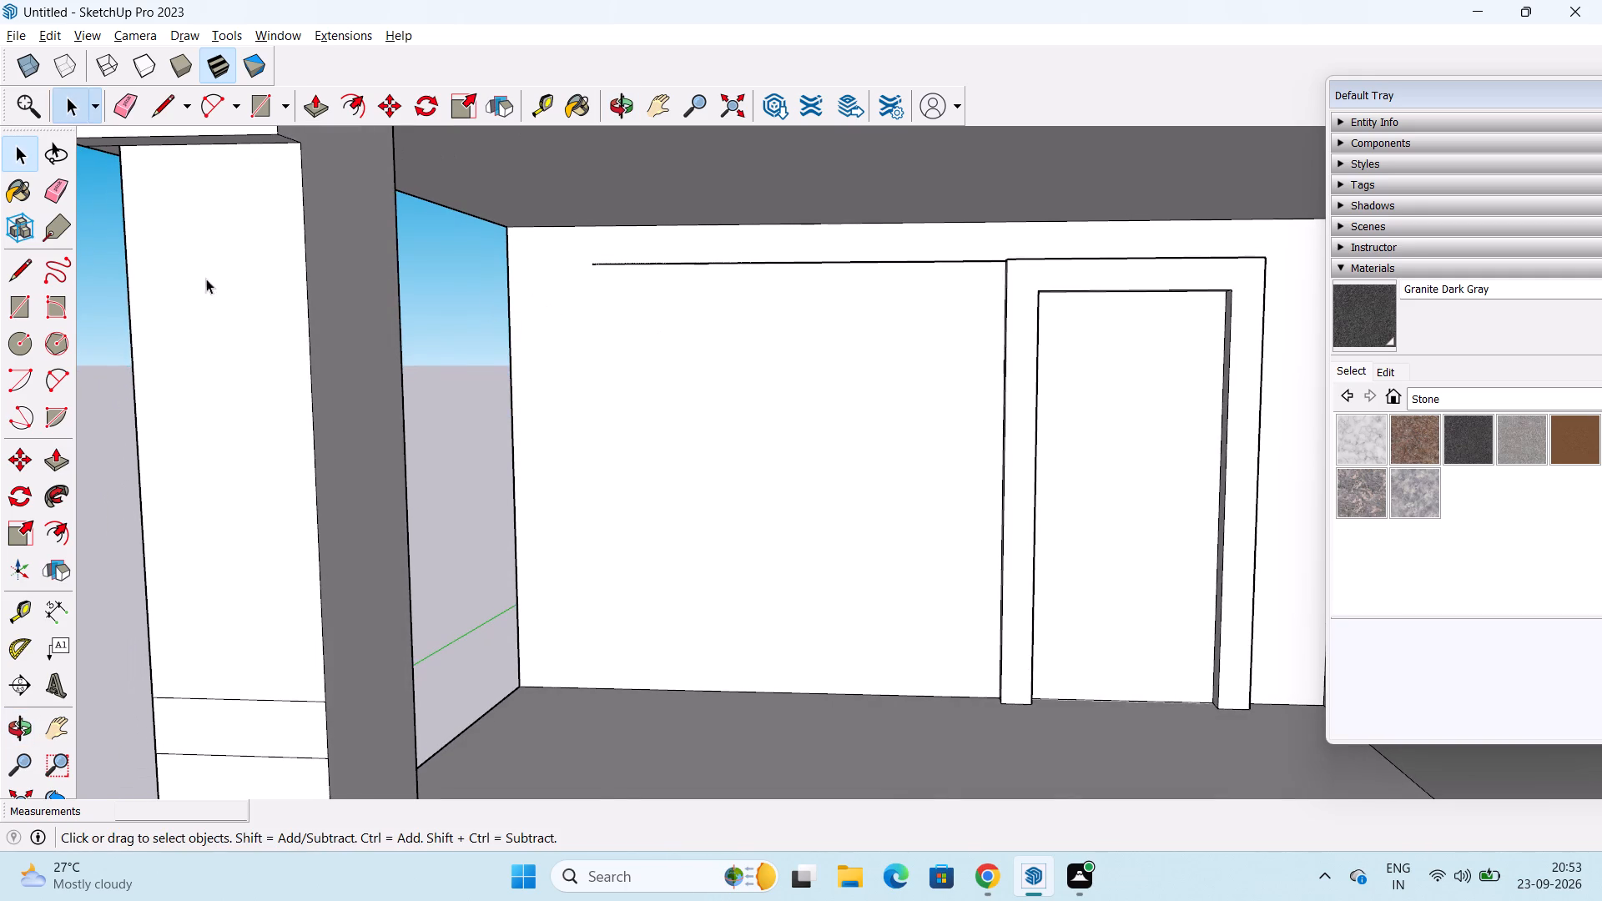
{"action": "left_click", "coordinate": [18, 311]}
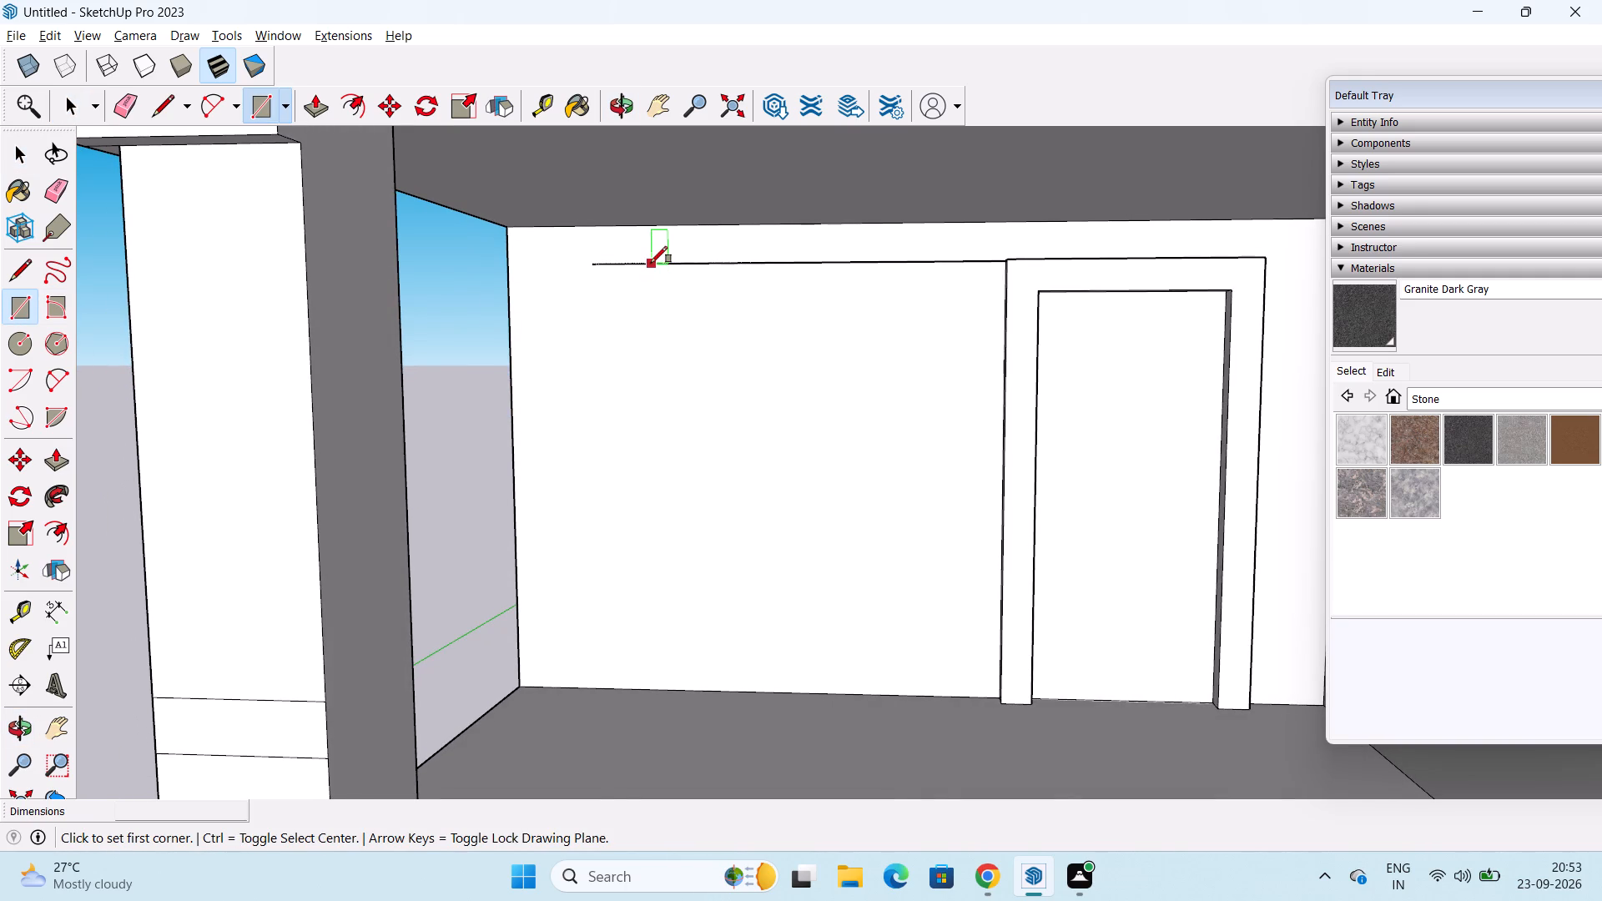
{"action": "left_click", "coordinate": [643, 265]}
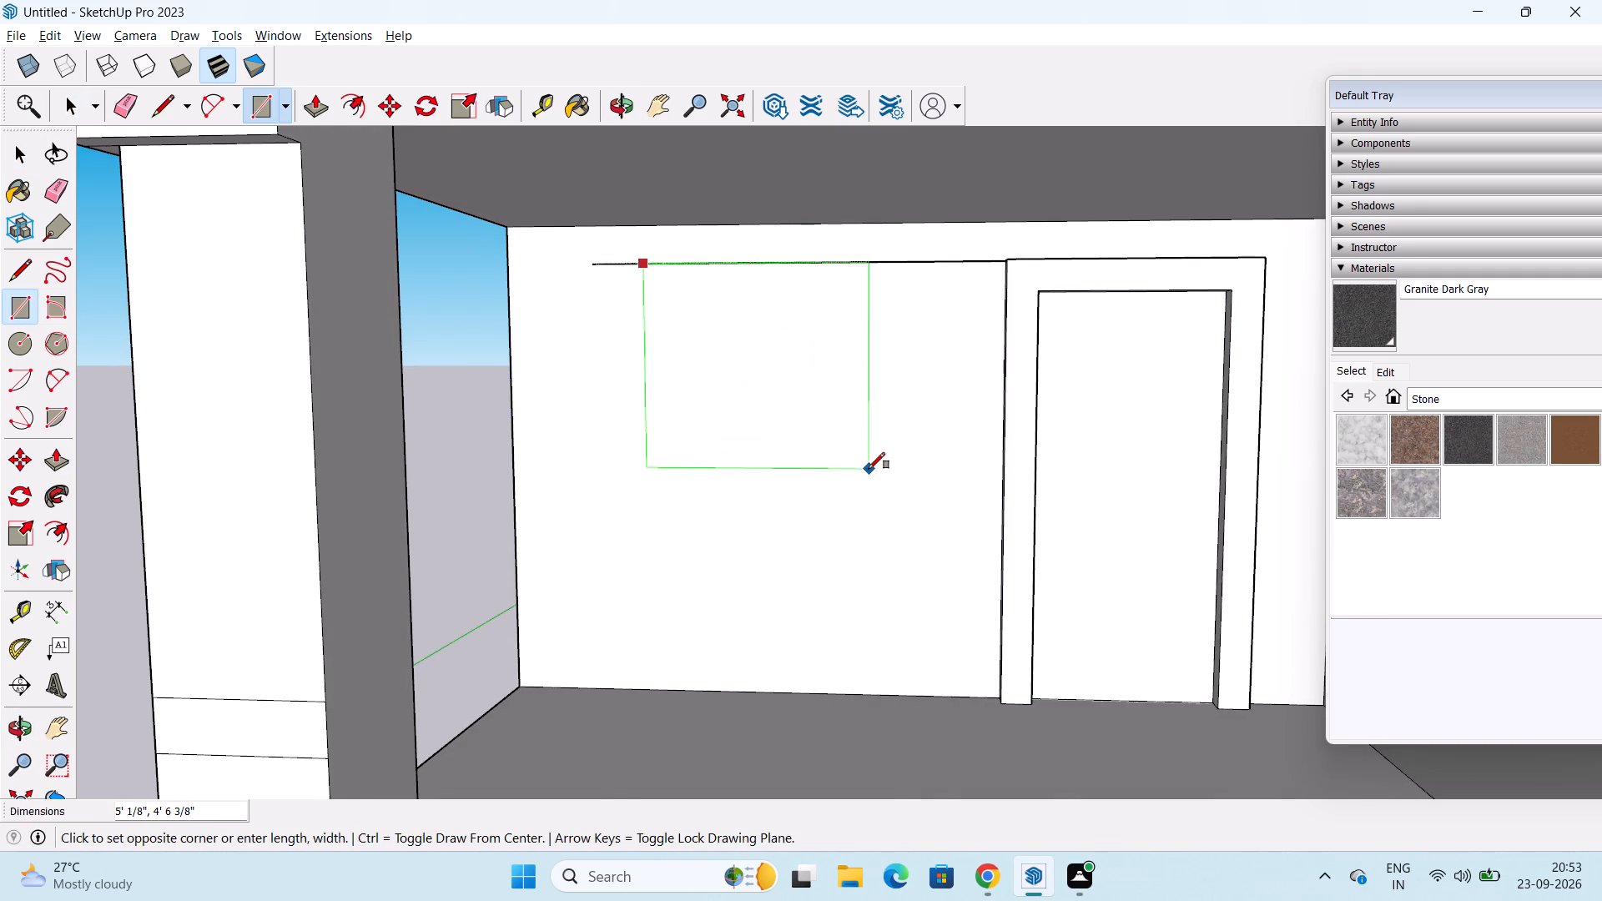
{"action": "key", "text": "Escape"}
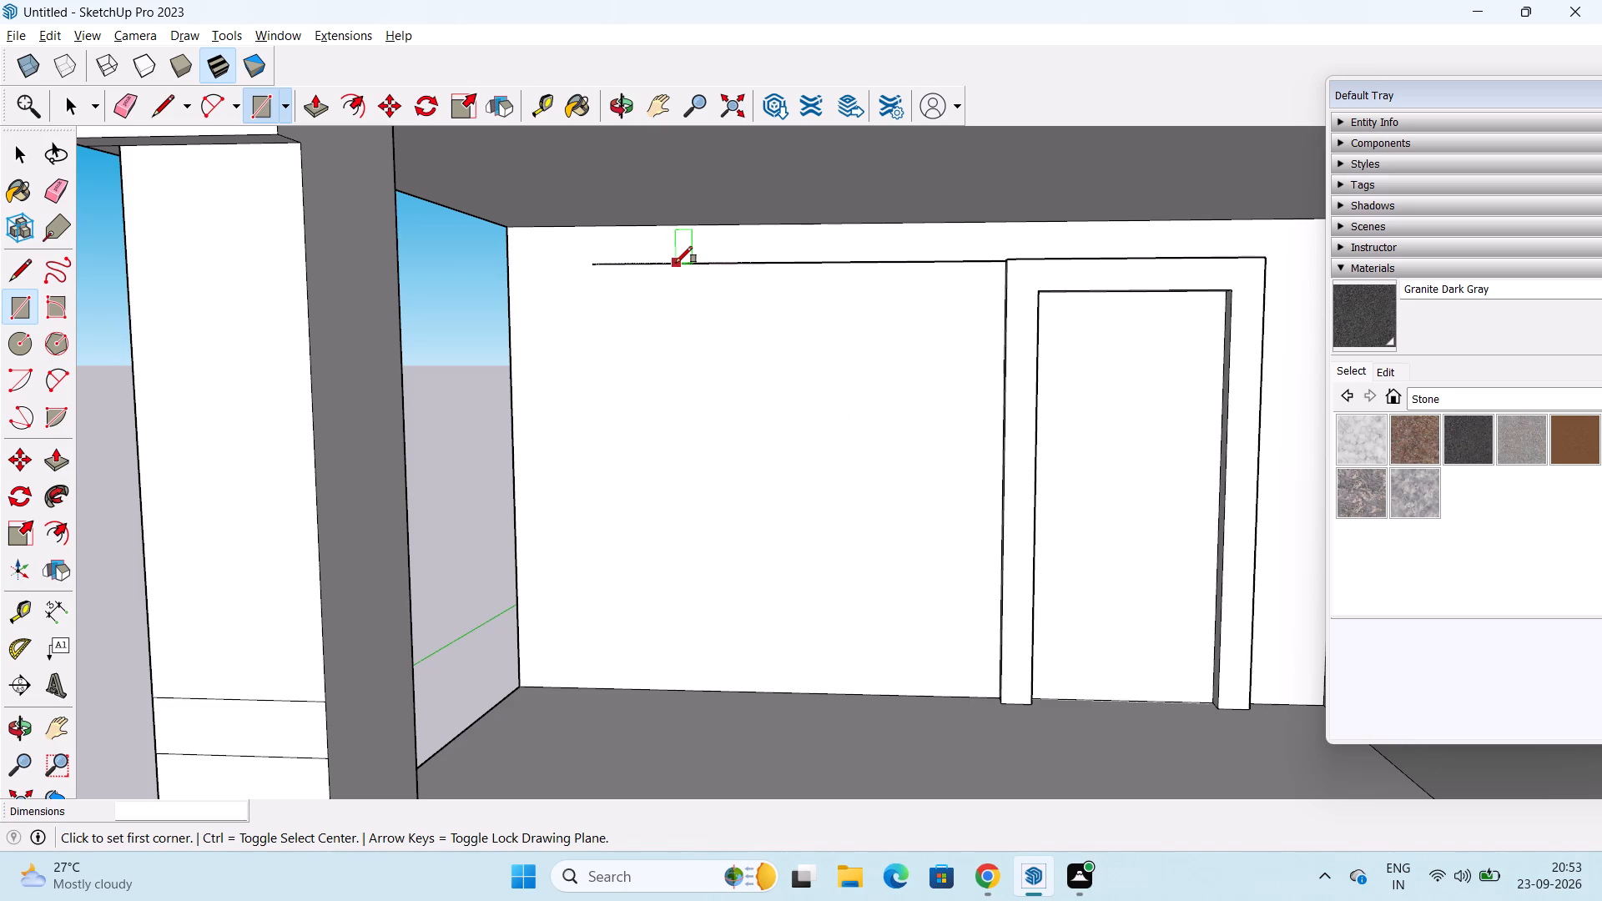
{"action": "left_click", "coordinate": [676, 263]}
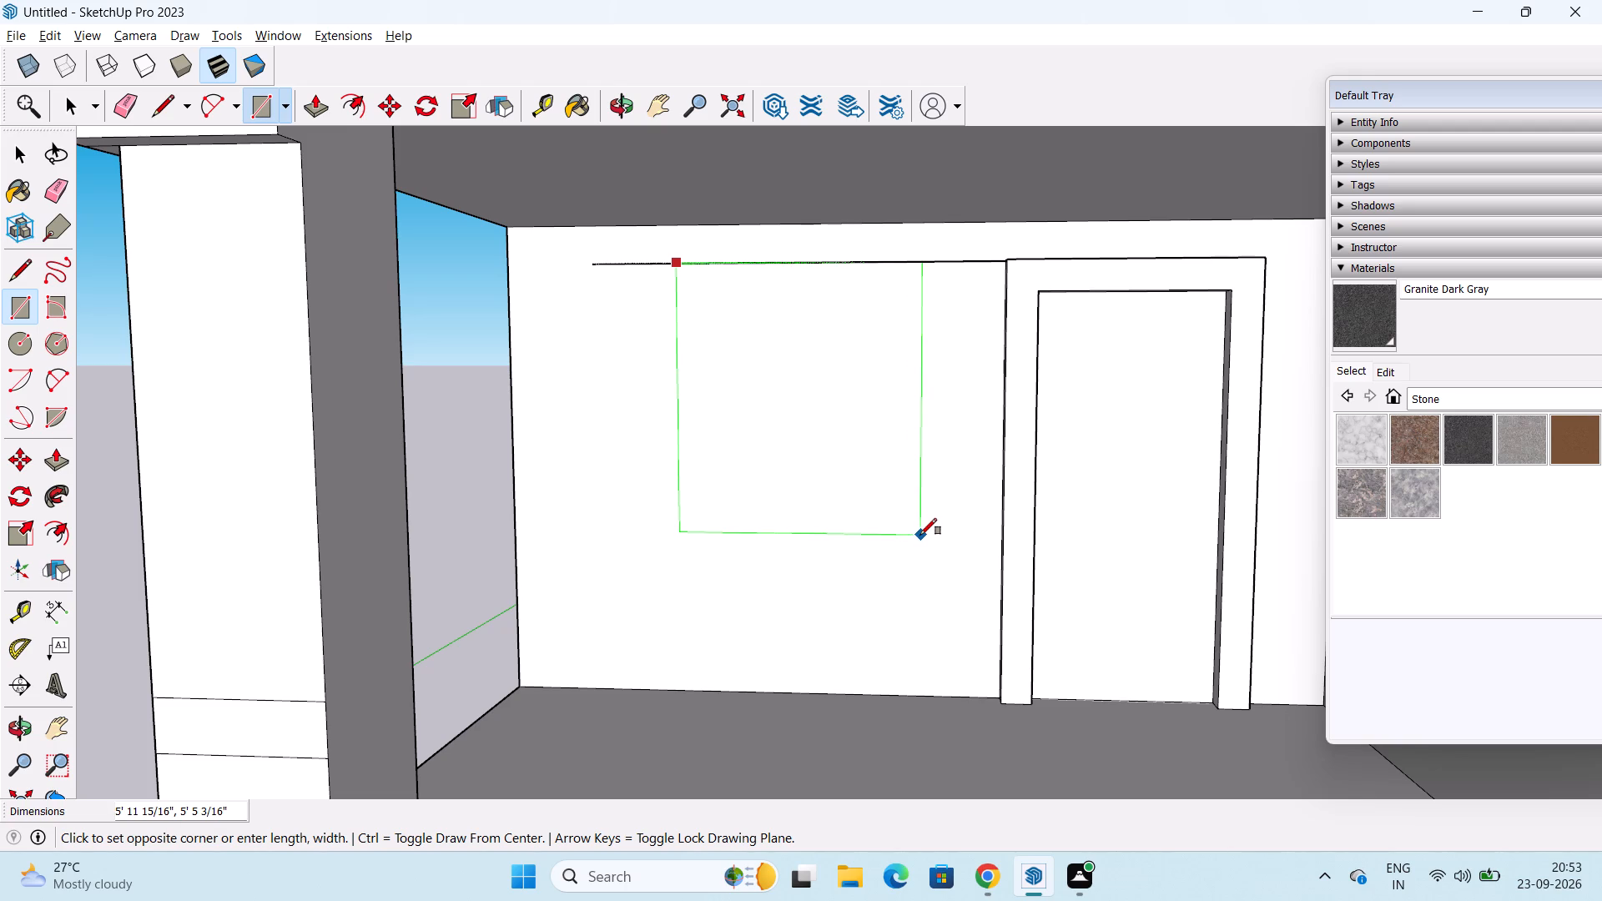
{"action": "type", "text": "6'"}
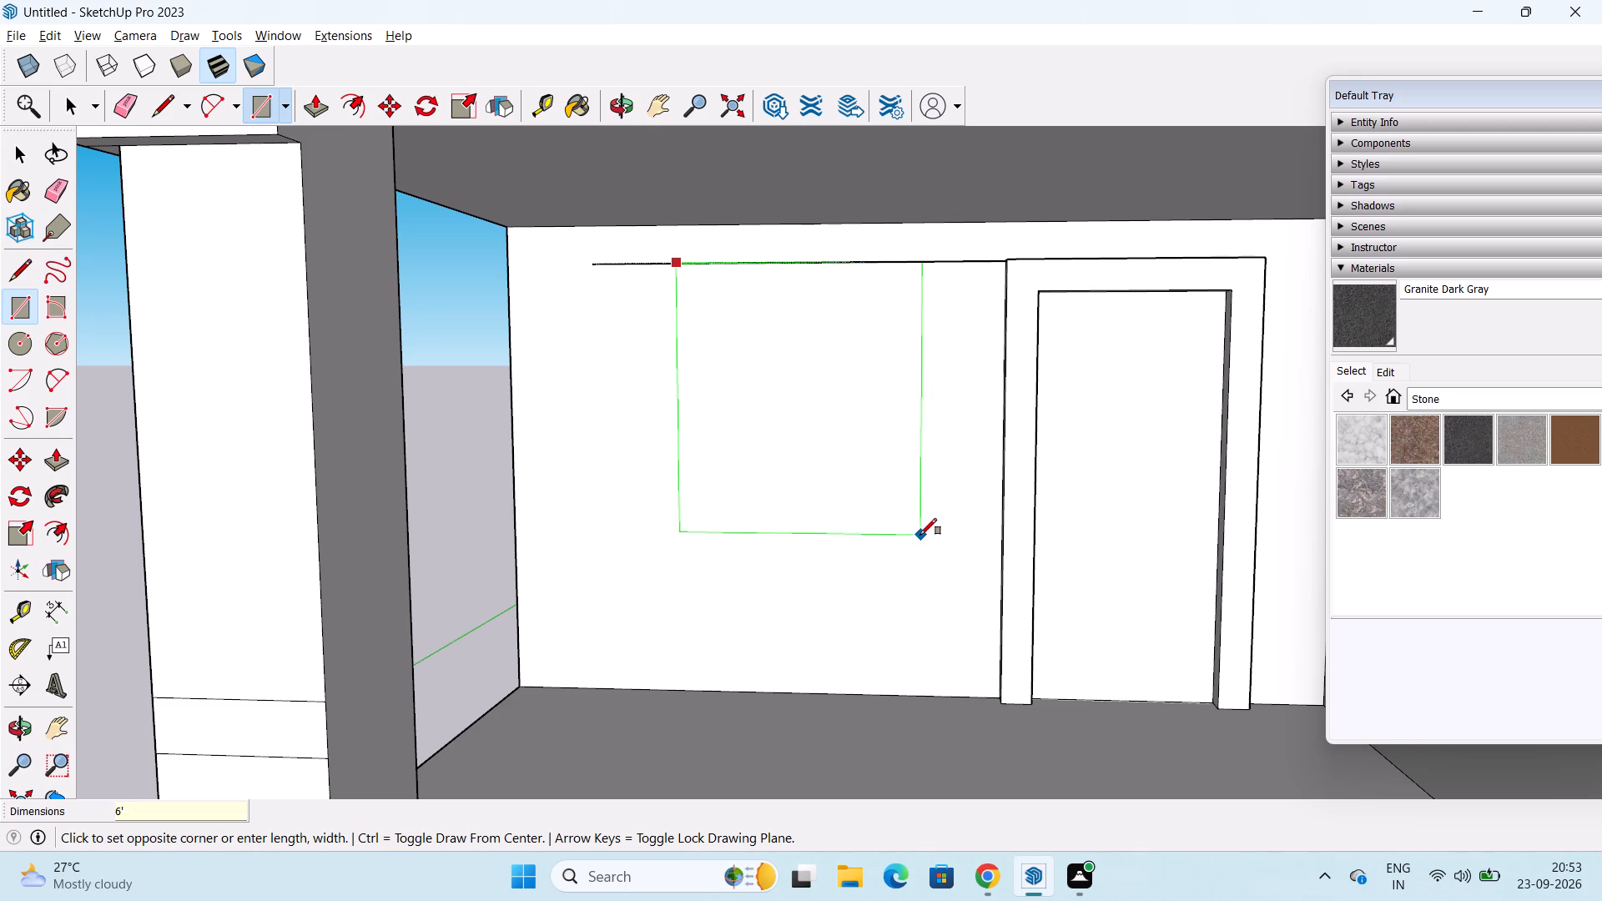
{"action": "type", "text": ",5'"}
{"action": "key", "text": "Return"}
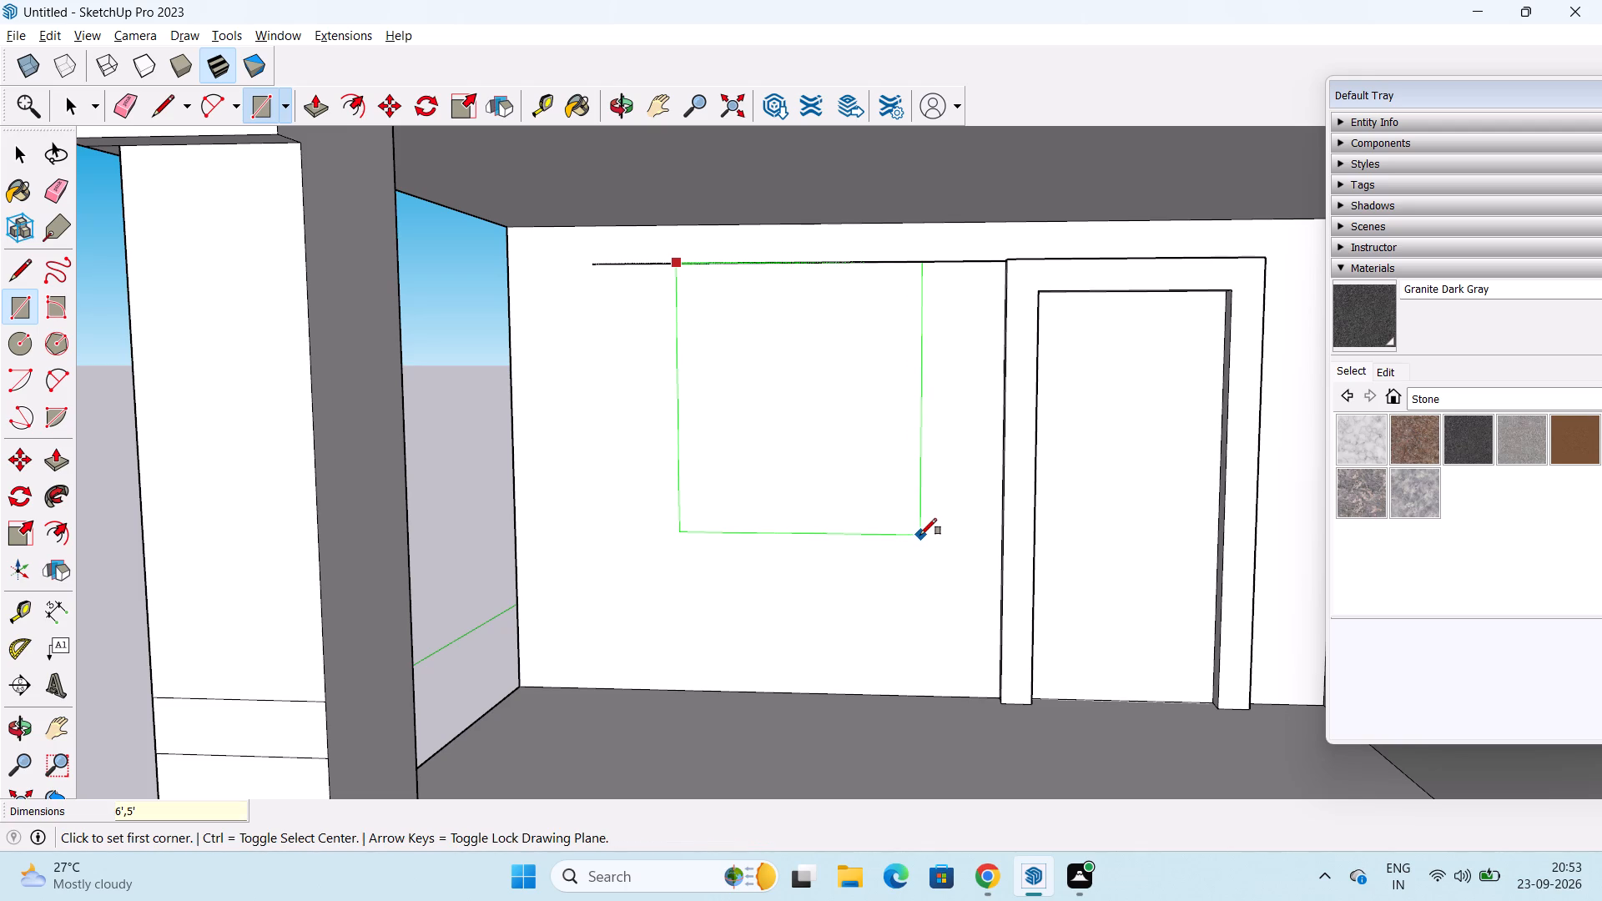
{"action": "key", "text": "space"}
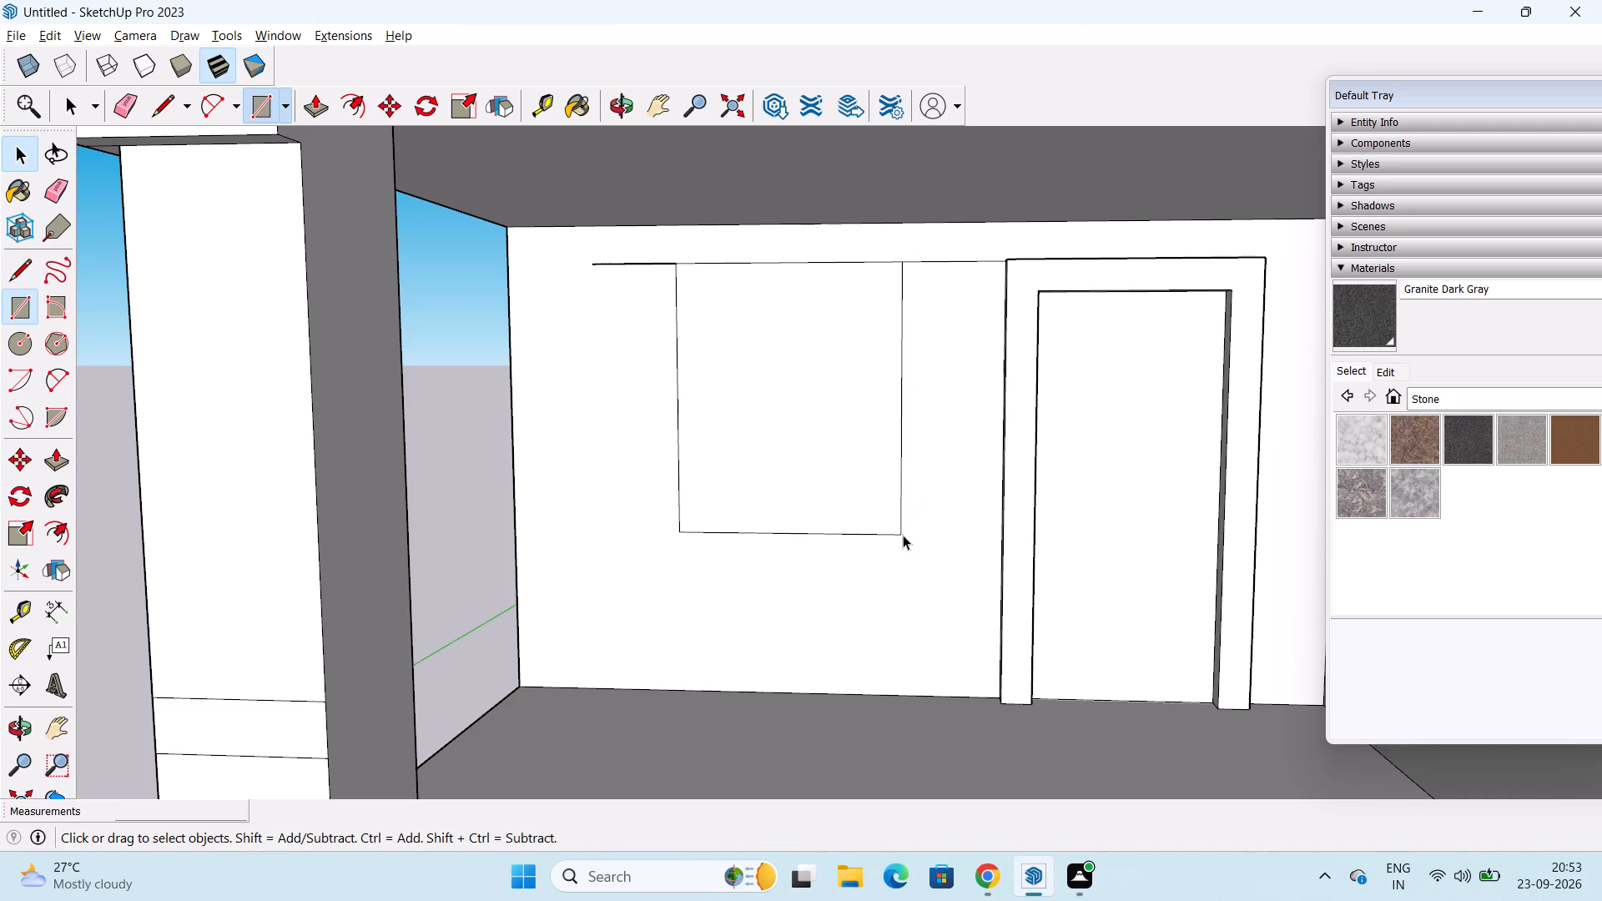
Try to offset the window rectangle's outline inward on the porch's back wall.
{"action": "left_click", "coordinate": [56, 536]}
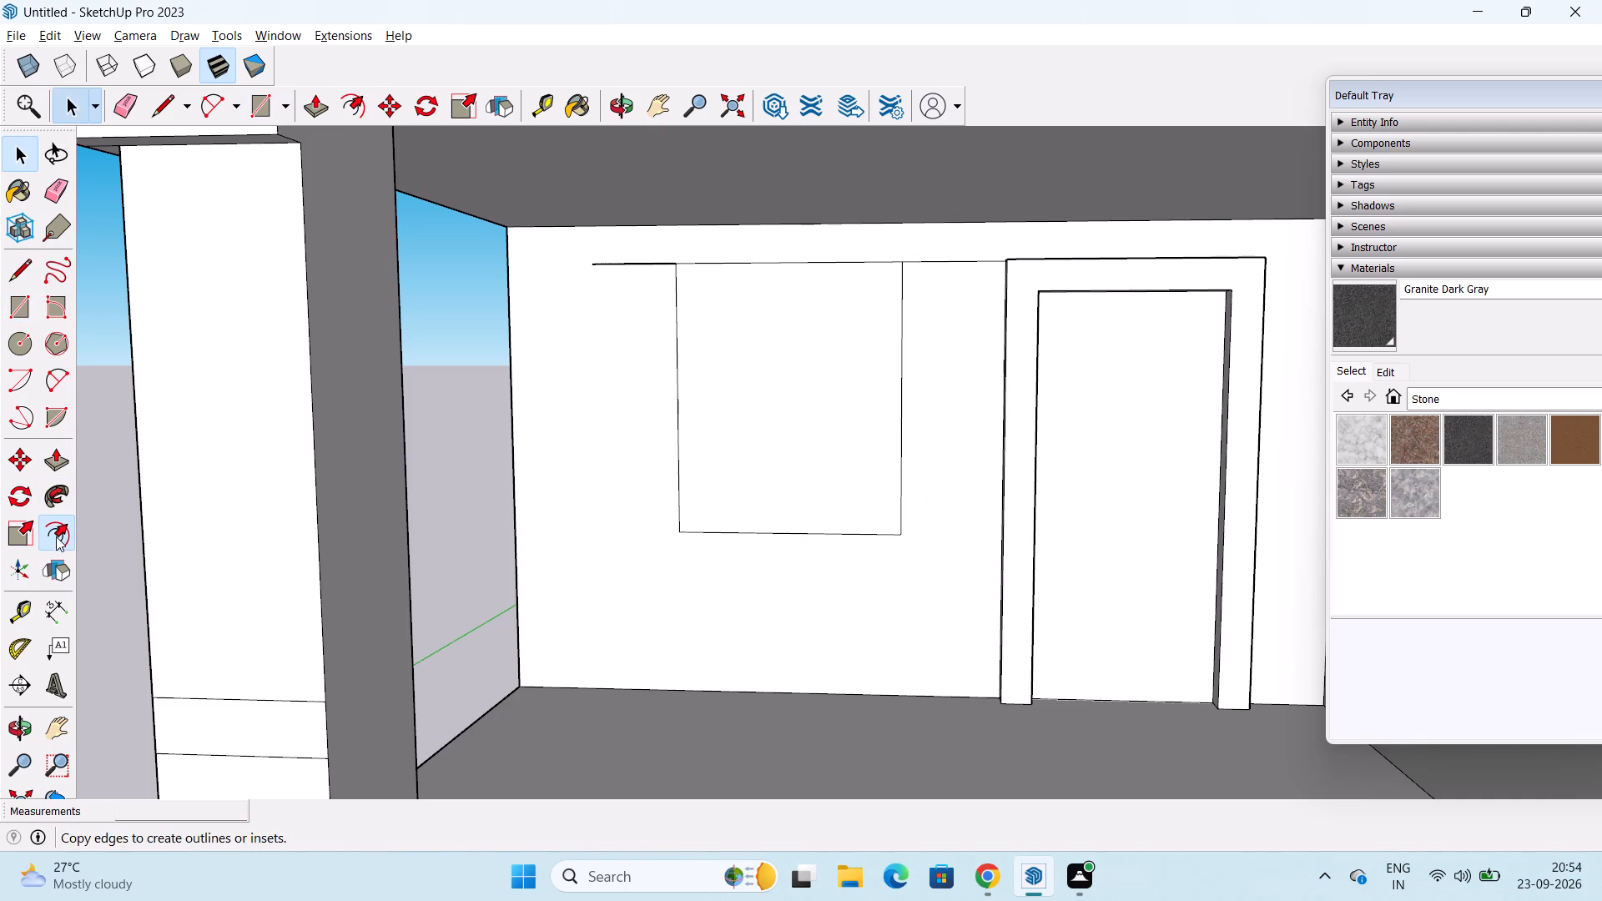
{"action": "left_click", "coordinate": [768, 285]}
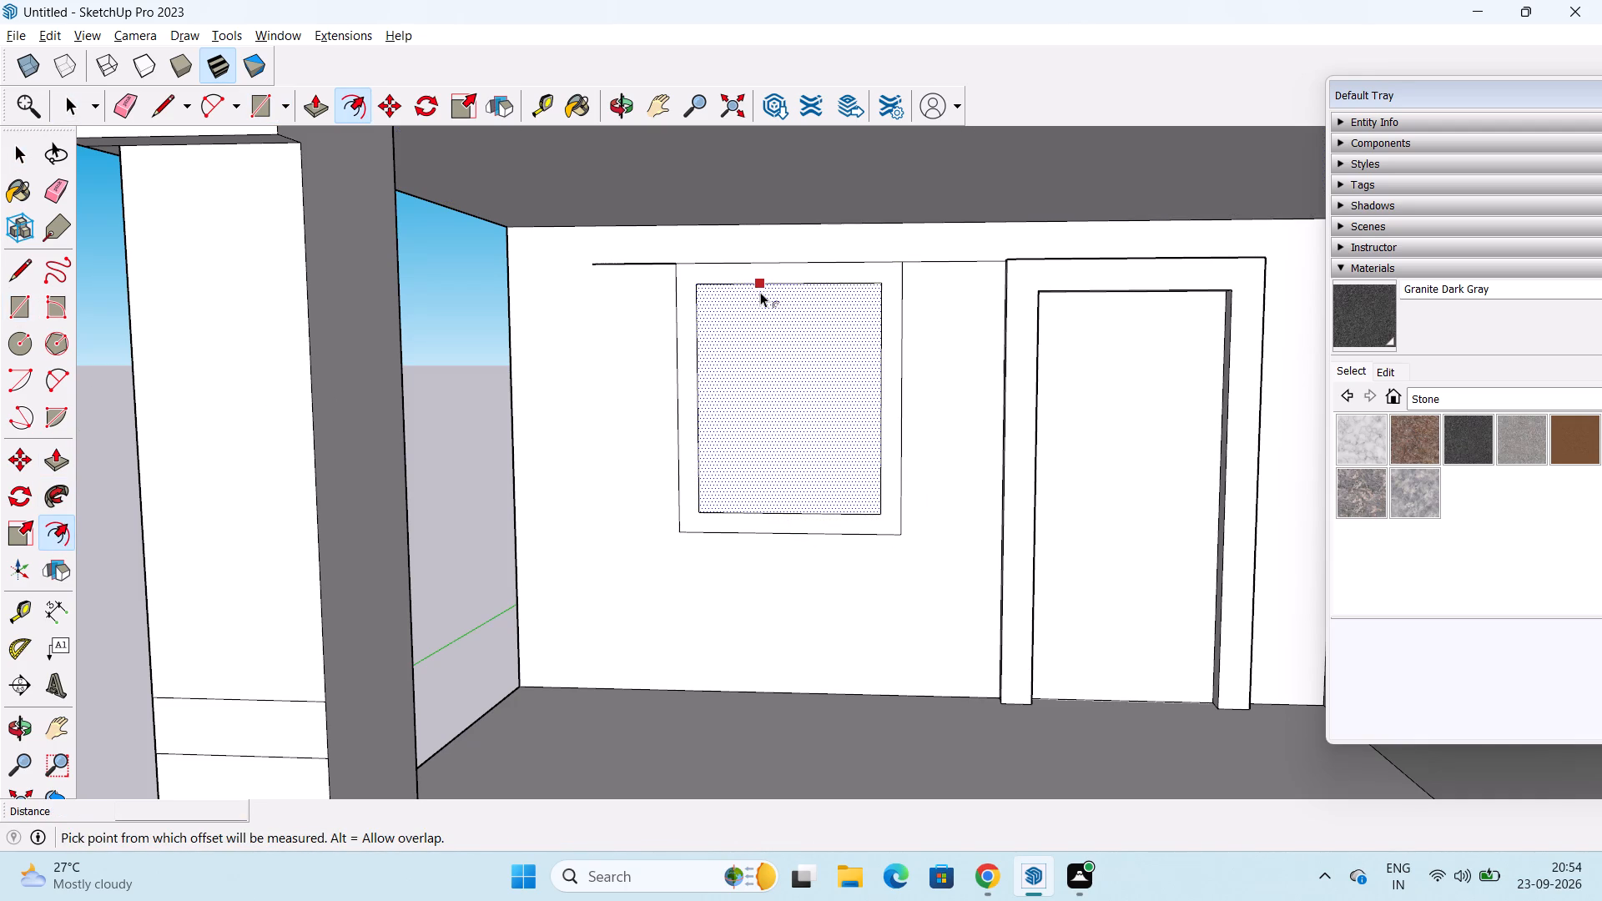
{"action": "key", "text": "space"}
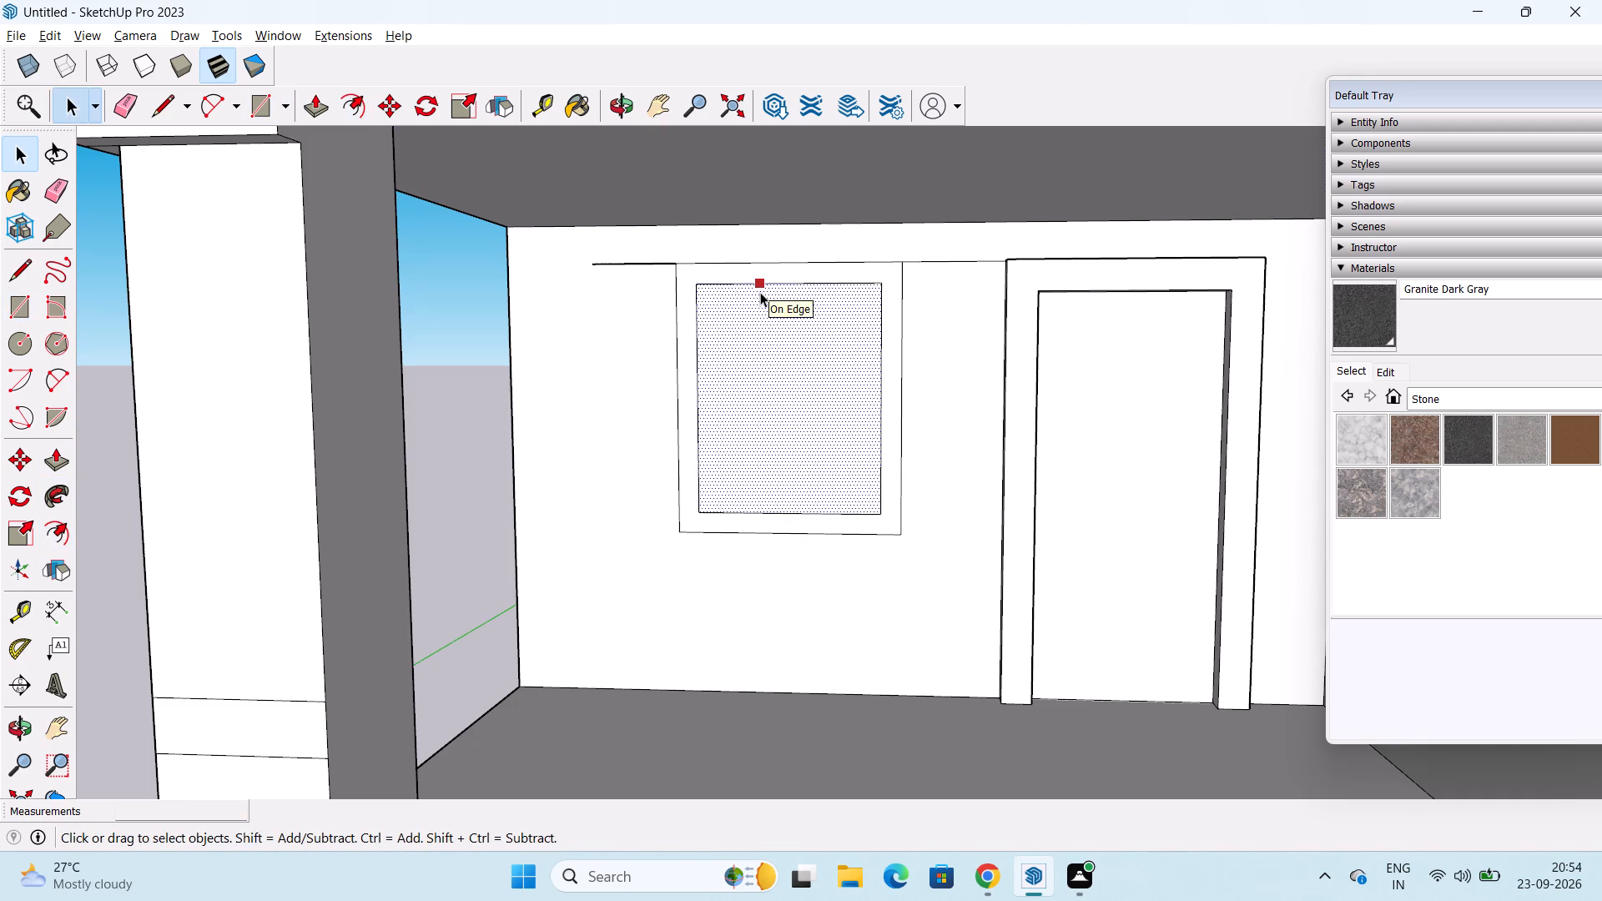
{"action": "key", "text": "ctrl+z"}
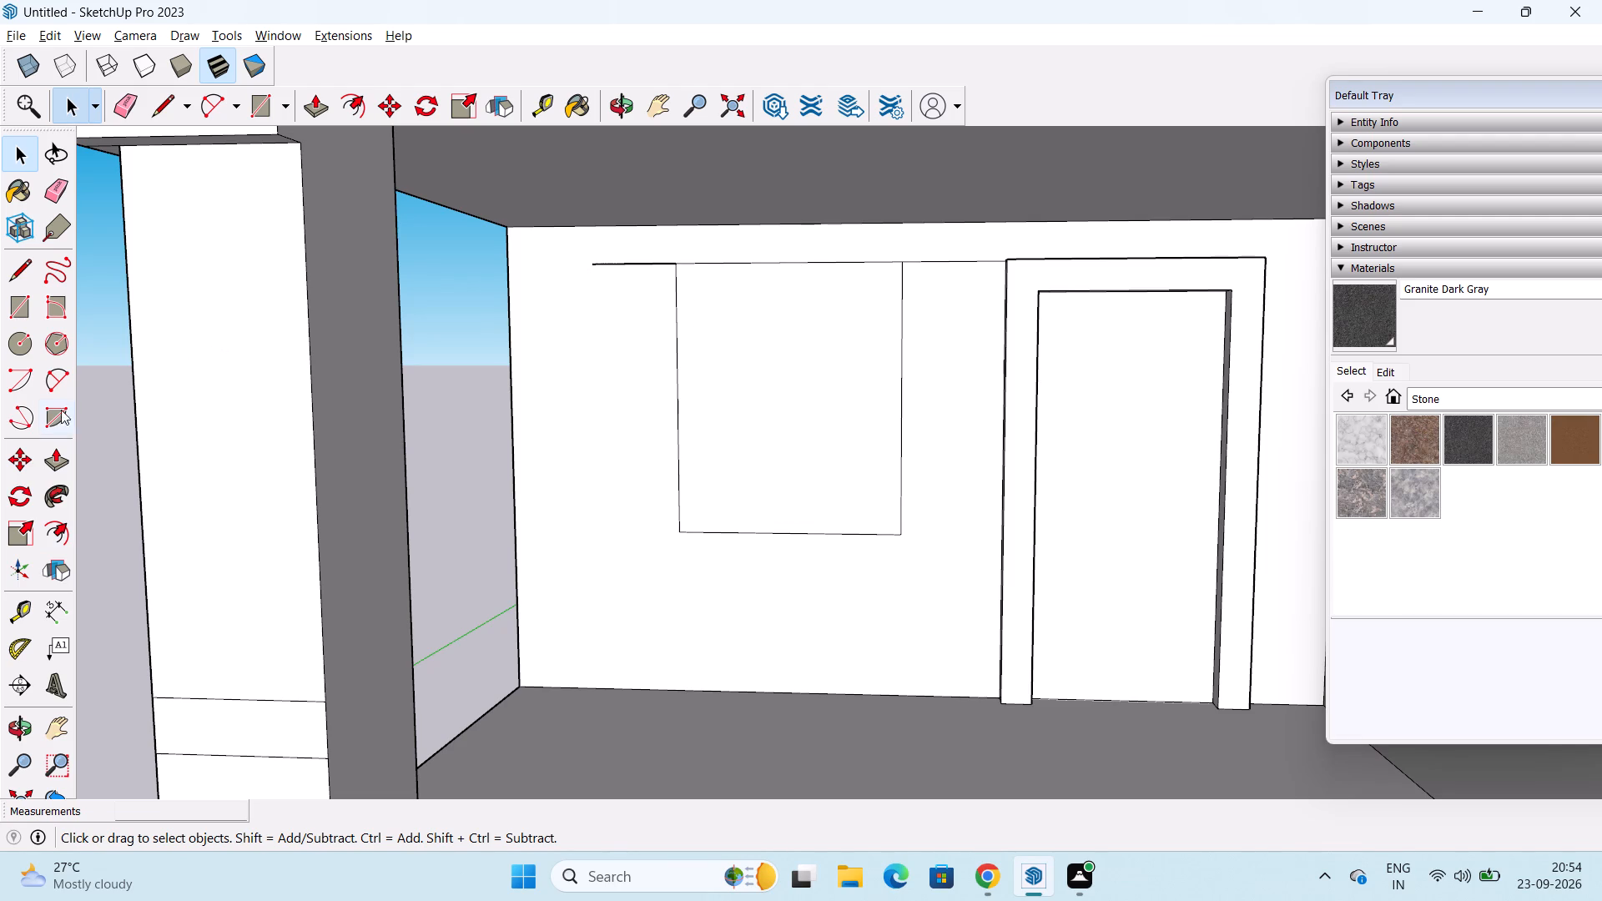
Offset the window rectangle's outline inward by 8" to form a frame border.
{"action": "left_click_drag", "start_coordinate": [60, 525], "coordinate": [61, 516]}
{"action": "left_click", "coordinate": [781, 282]}
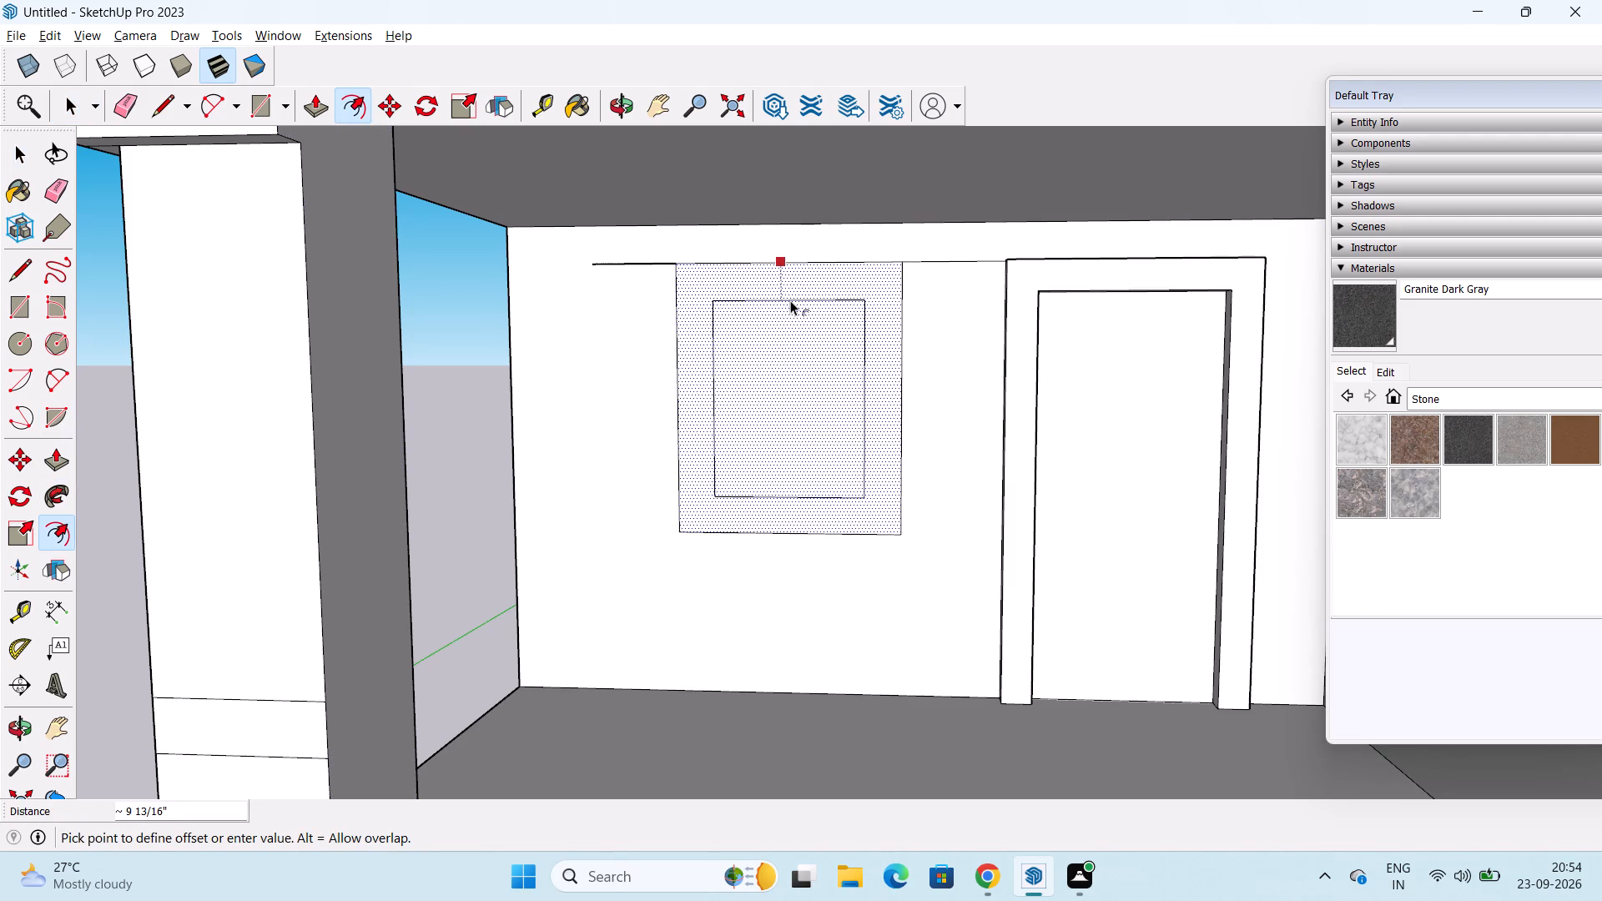
{"action": "type", "text": "8\""}
{"action": "key", "text": "Return"}
{"action": "key", "text": "space"}
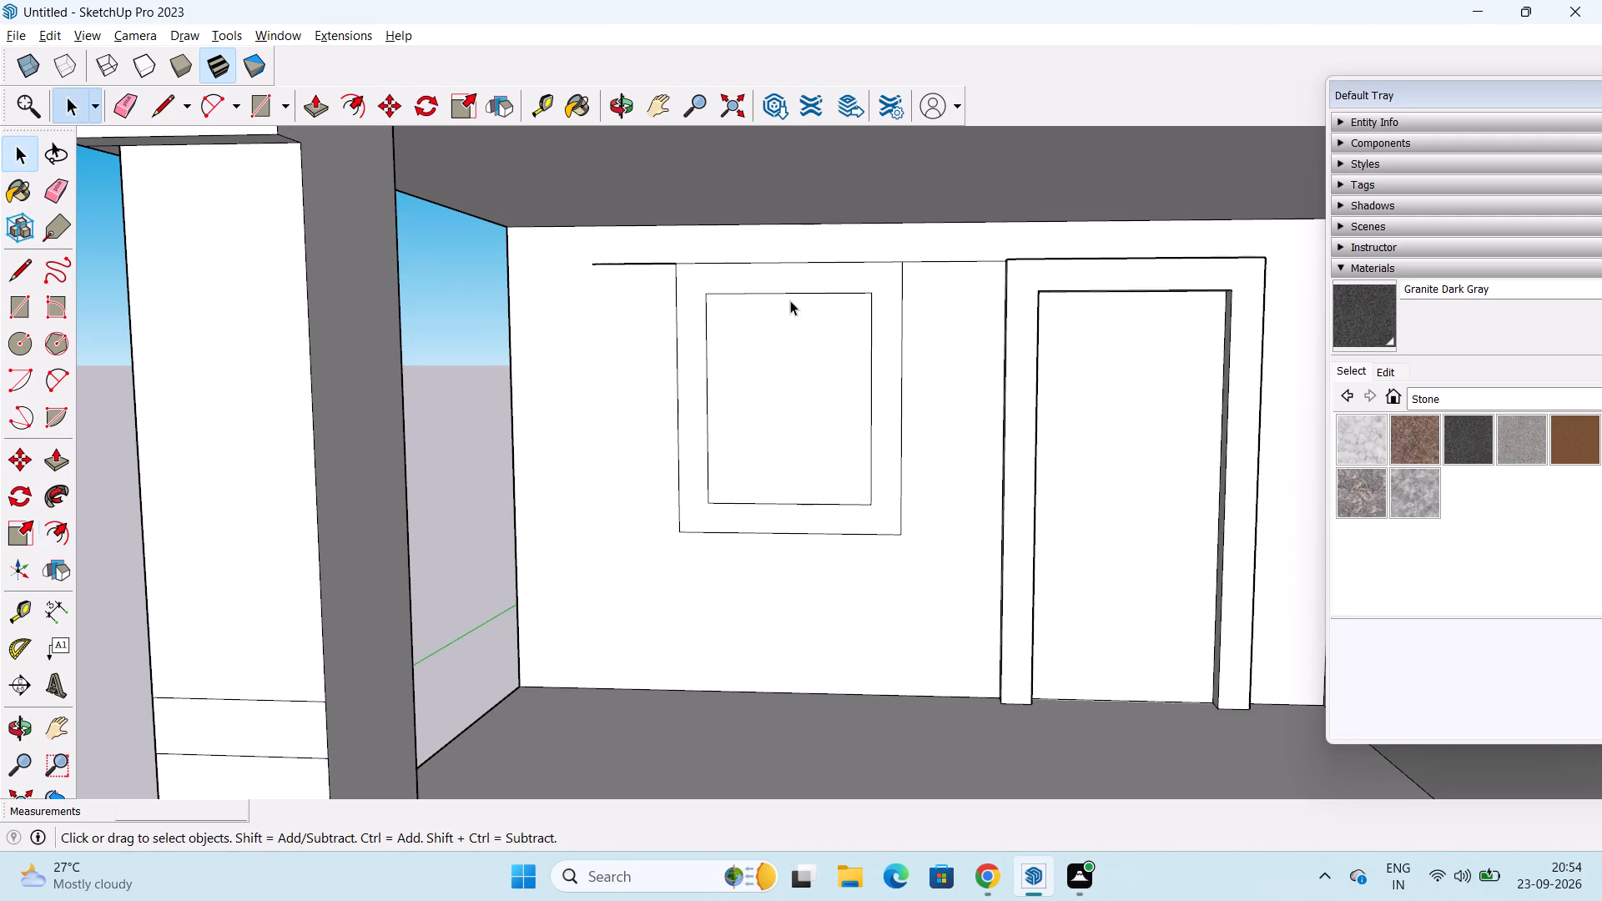
Push/Pull the window's frame border 5" outward from the porch's back wall.
{"action": "type", "text": "p"}
{"action": "left_click", "coordinate": [854, 279]}
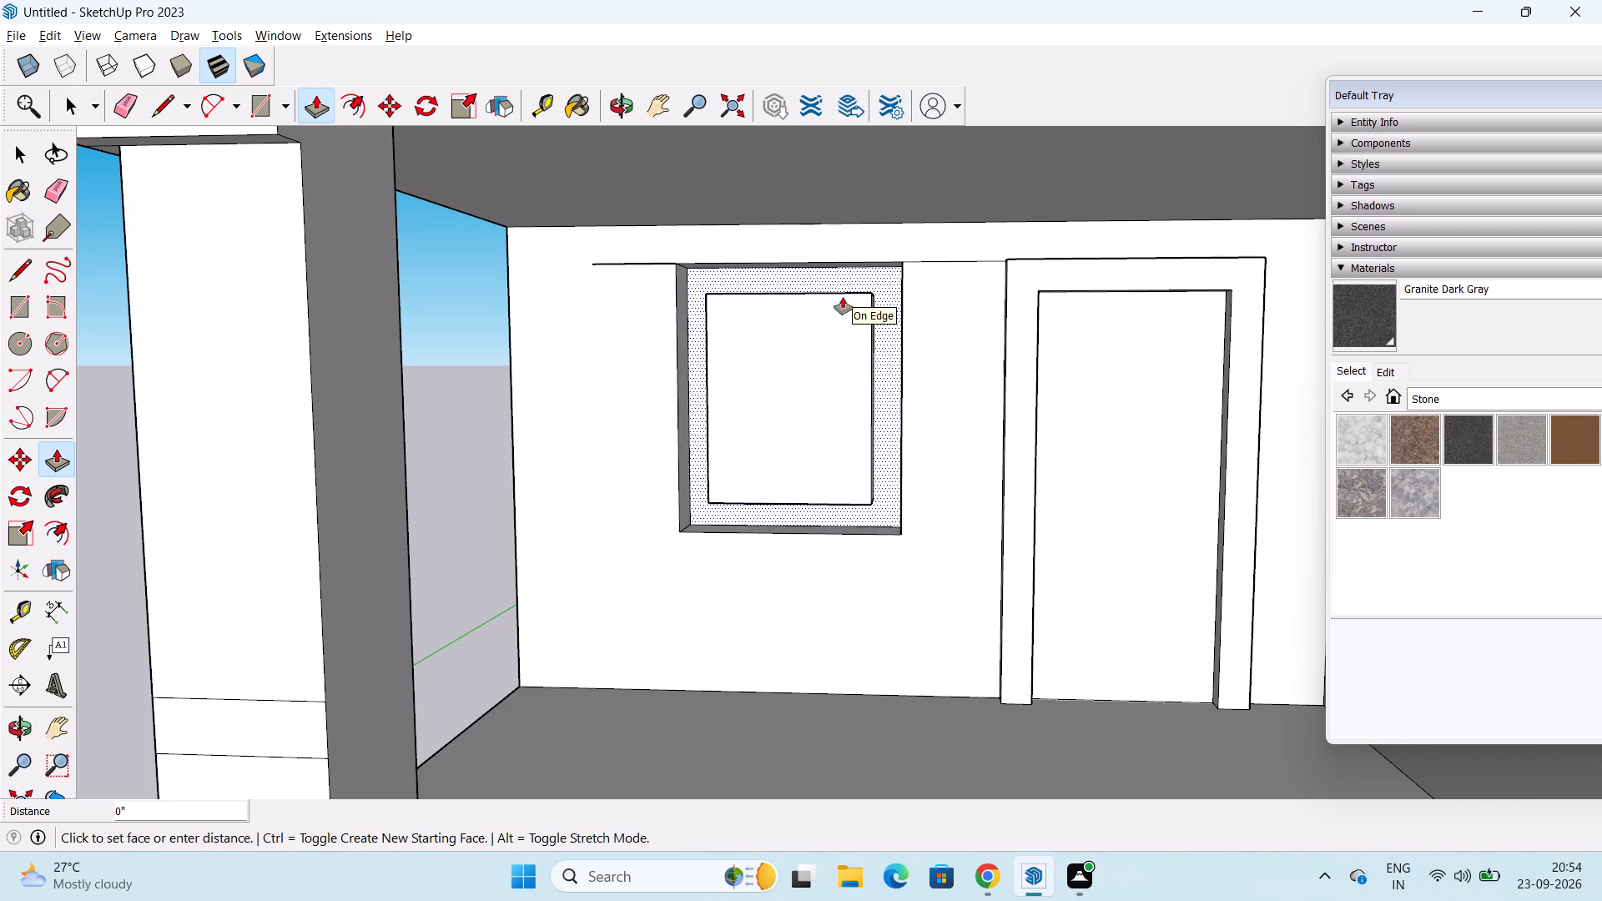
{"action": "type", "text": "5\""}
{"action": "key", "text": "Return"}
{"action": "key", "text": "space"}
Delete the leftover line segment extending past the window frame's outer top corner, on the side away from the door.
{"action": "middle_click_drag", "start_coordinate": [796, 315], "coordinate": [788, 311]}
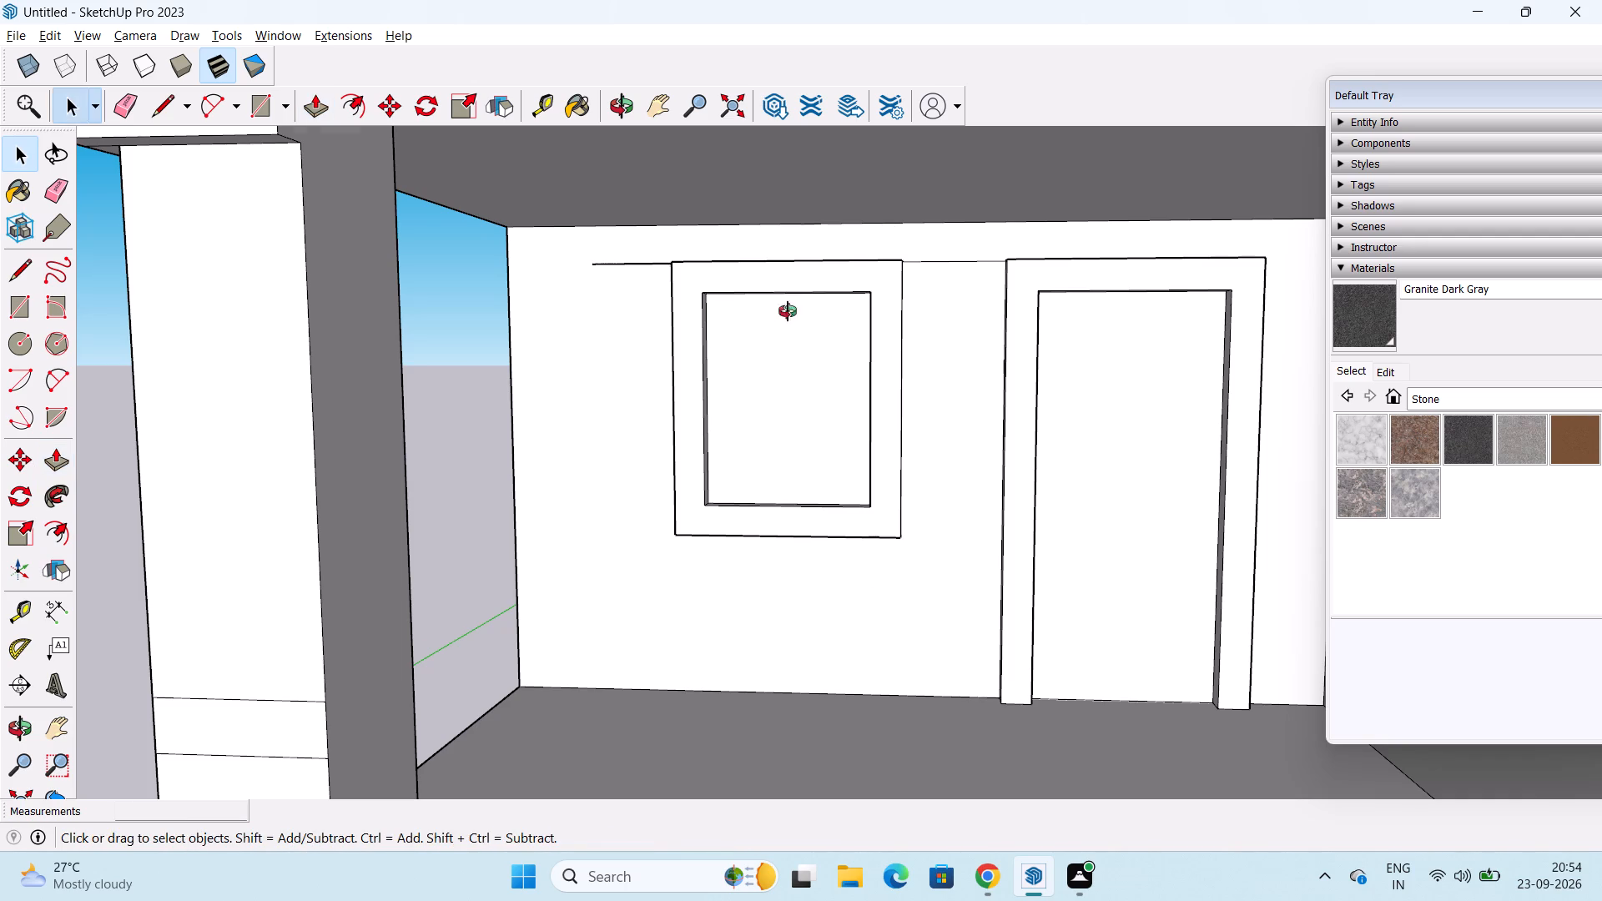
{"action": "middle_click_drag", "start_coordinate": [788, 311], "coordinate": [1290, 367]}
{"action": "middle_click_drag", "start_coordinate": [919, 486], "coordinate": [1040, 486]}
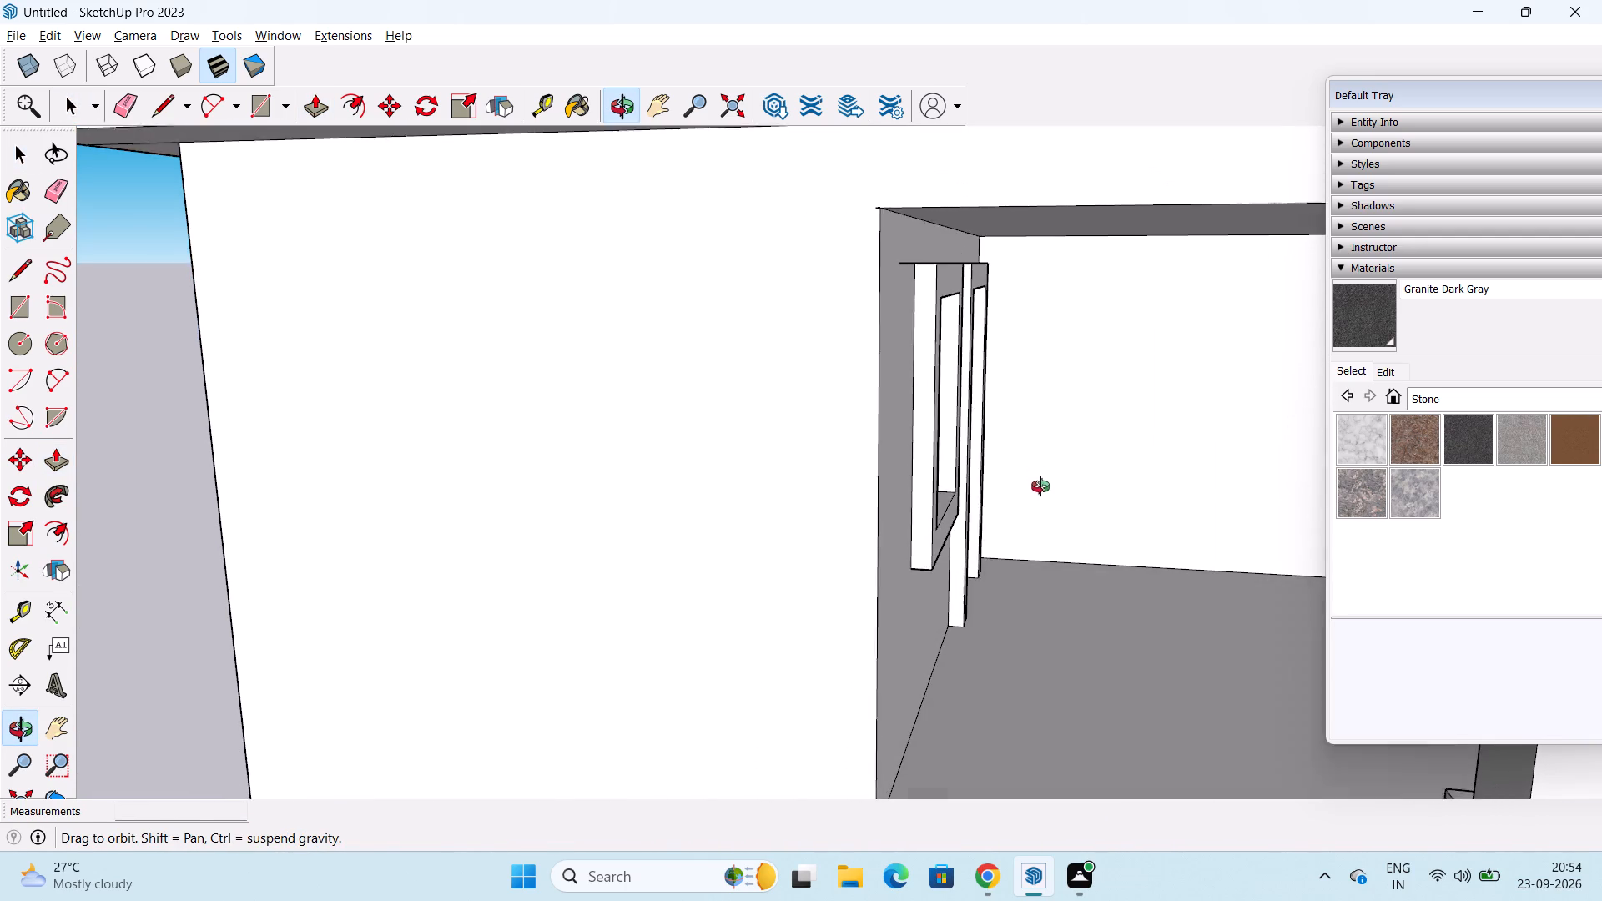
{"action": "middle_click_drag", "start_coordinate": [1040, 486], "coordinate": [1042, 491]}
{"action": "left_click", "coordinate": [911, 269]}
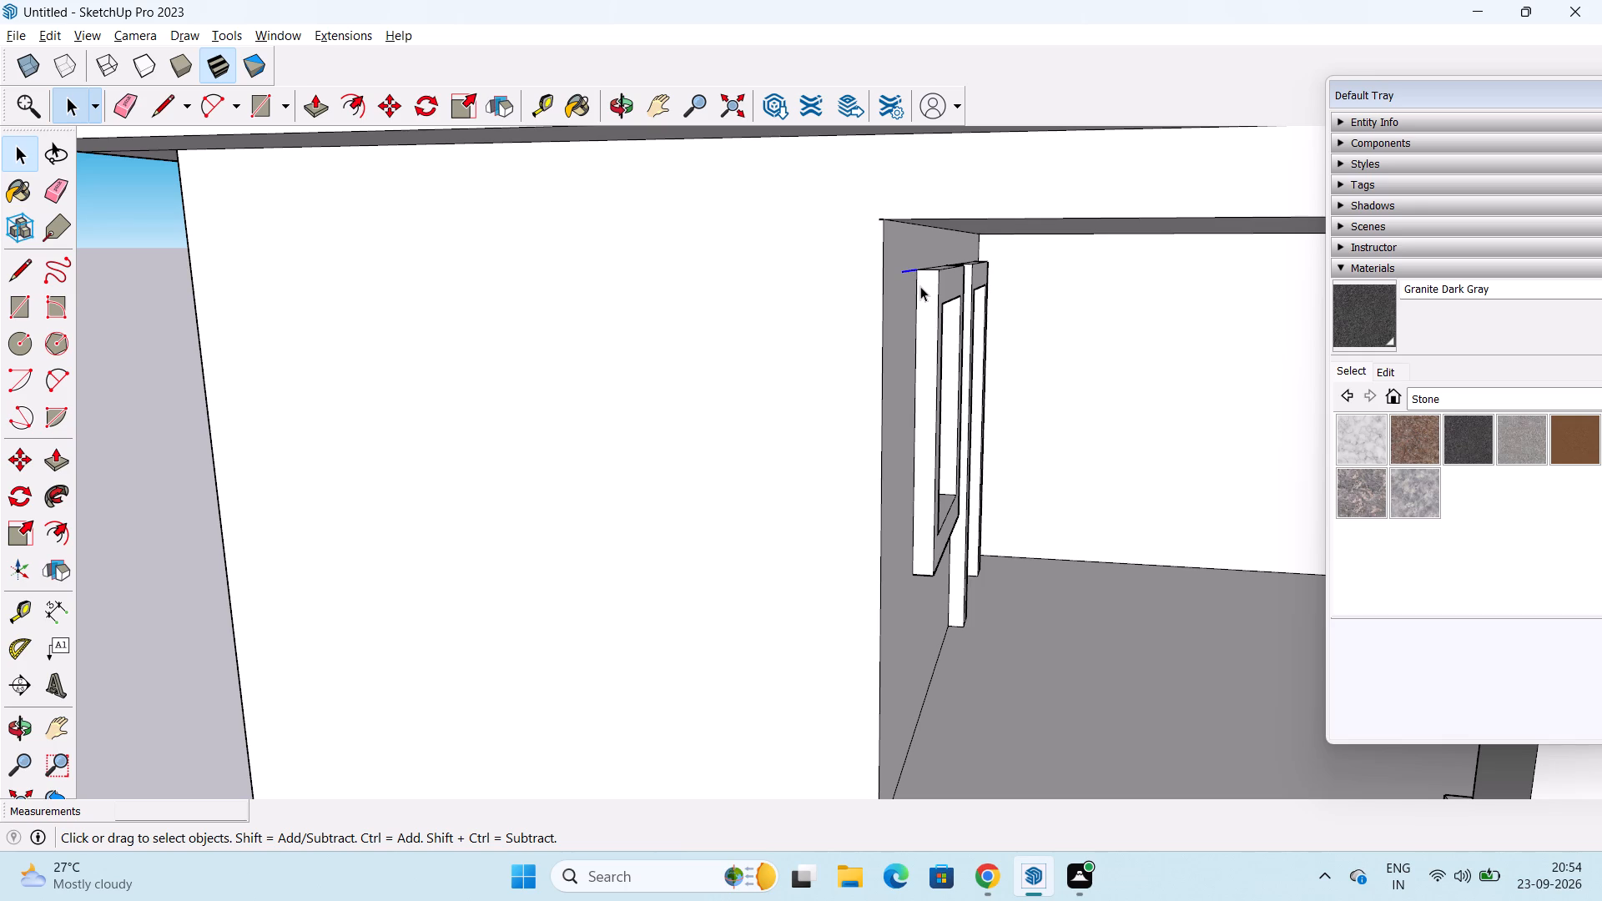
{"action": "key", "text": "Delete"}
Examine the redrawn porch window, the door and the front facade from several angles.
{"action": "scroll", "coordinate": [970, 304], "scroll_direction": "down", "scroll_amount": 3}
{"action": "scroll", "coordinate": [1045, 479], "scroll_direction": "down", "scroll_amount": 1}
{"action": "middle_click_drag", "start_coordinate": [1045, 479], "coordinate": [697, 445]}
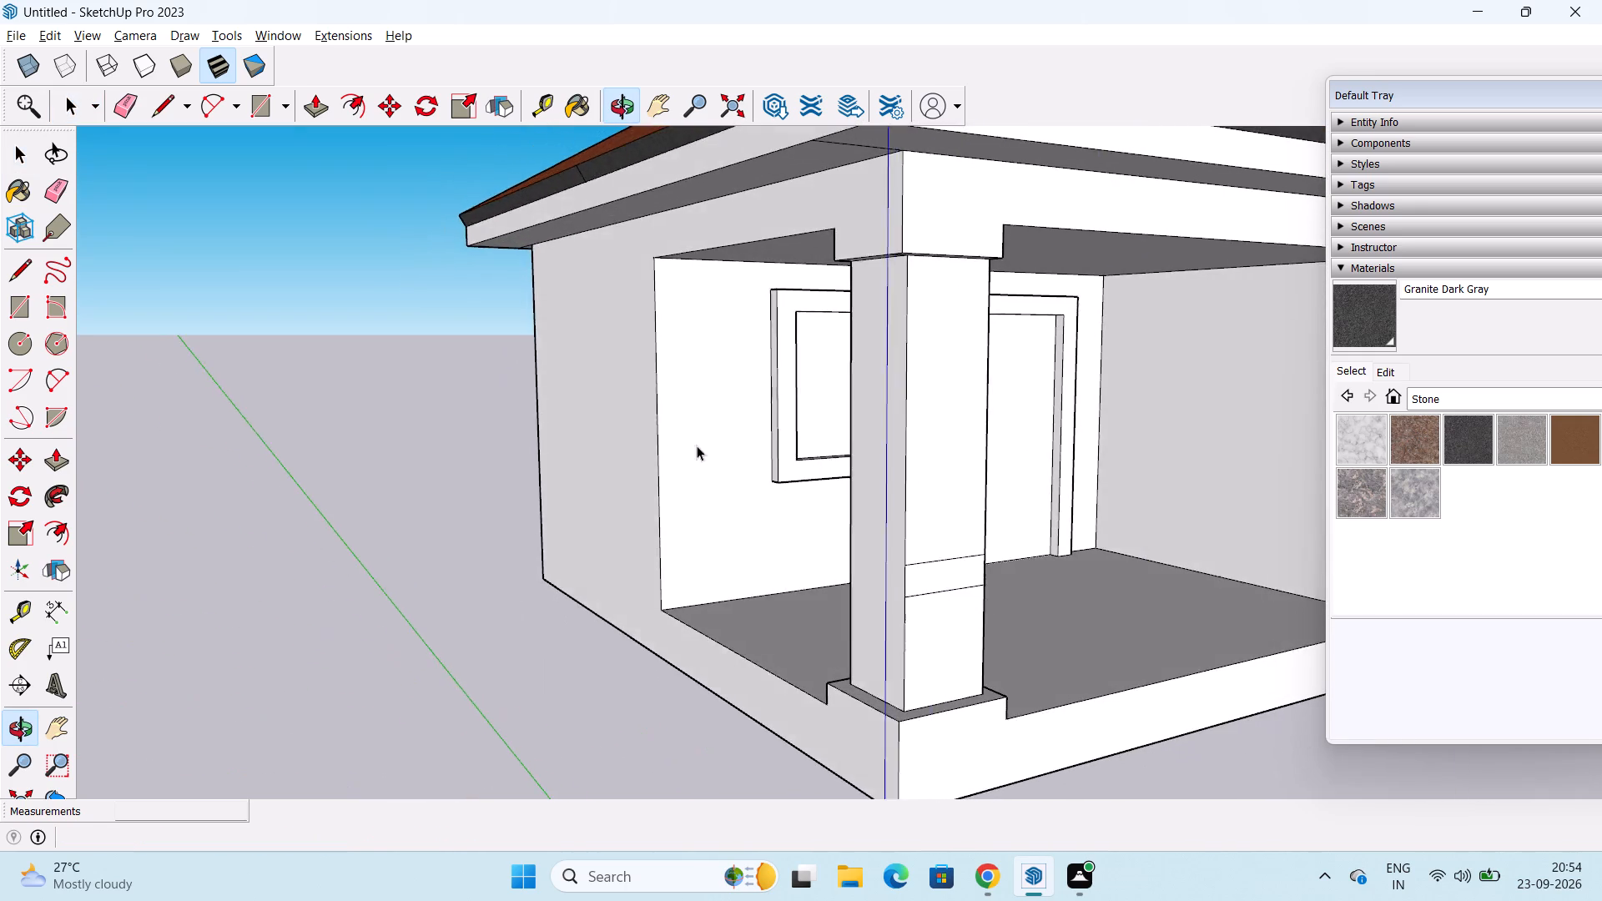
{"action": "scroll", "coordinate": [844, 419], "scroll_direction": "down", "scroll_amount": 6}
{"action": "middle_click_drag", "start_coordinate": [869, 414], "coordinate": [679, 417]}
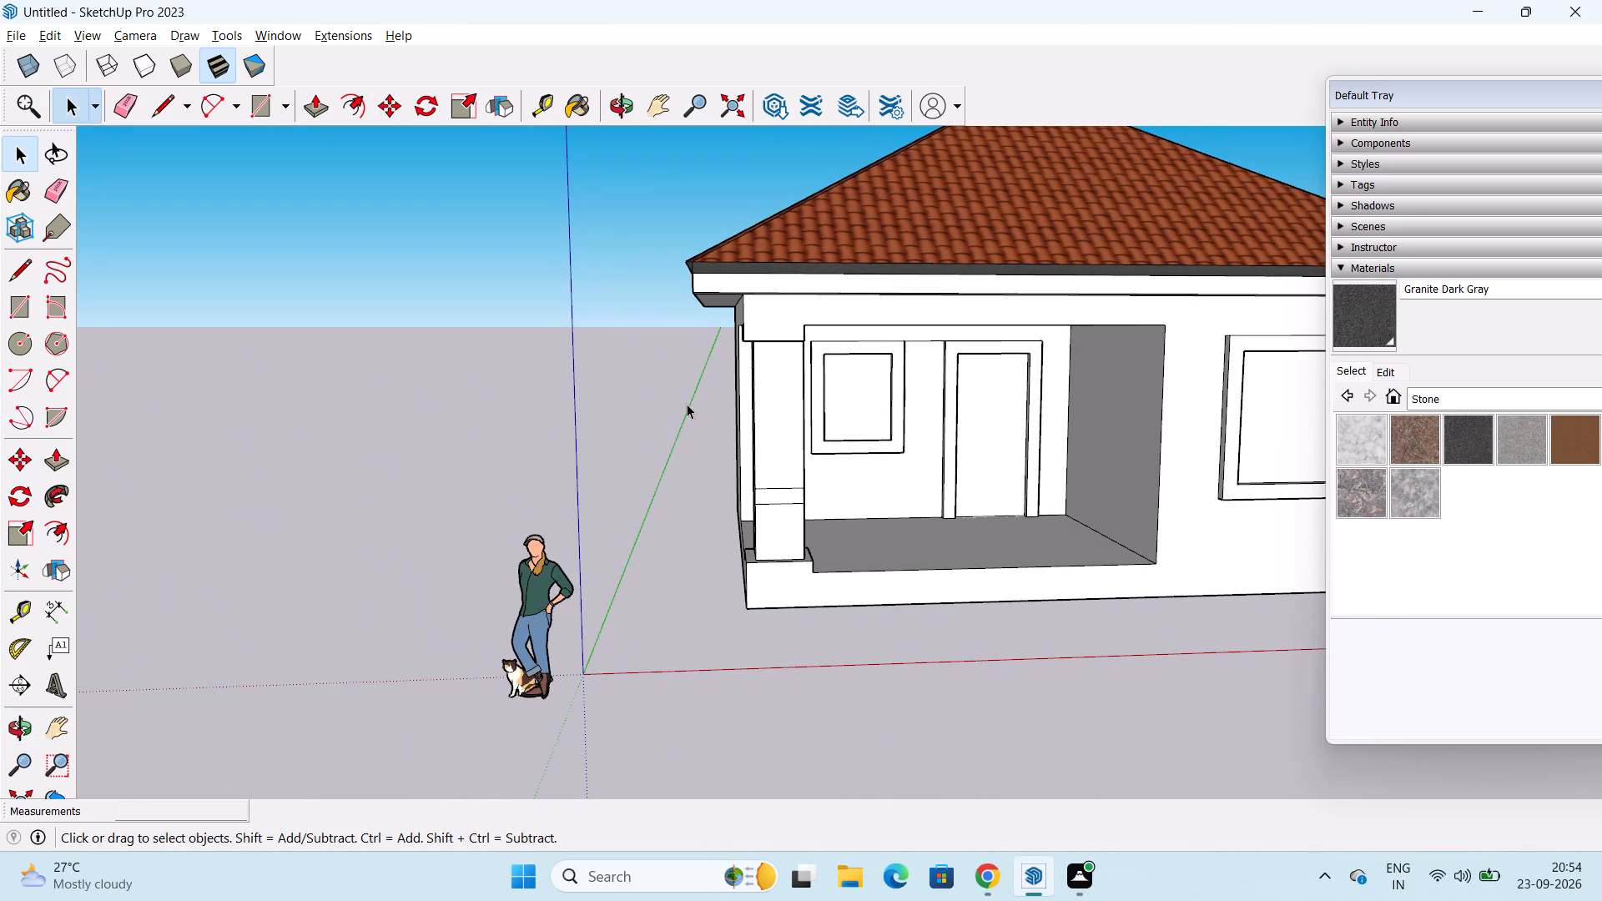
{"action": "middle_click_drag", "start_coordinate": [919, 410], "coordinate": [877, 395]}
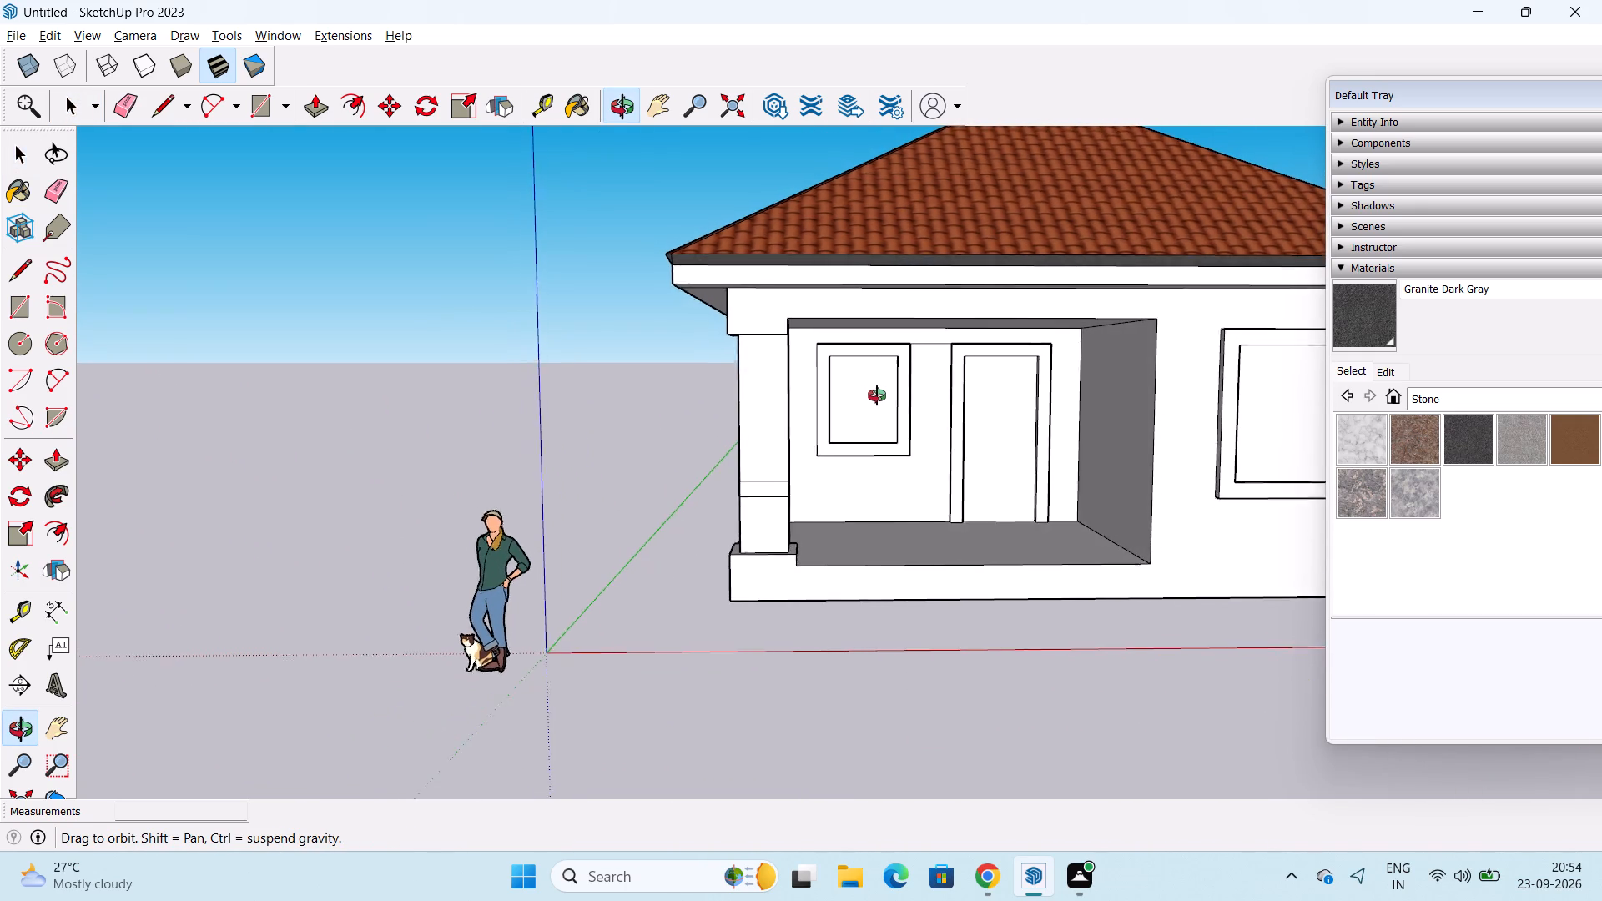
{"action": "middle_click_drag", "start_coordinate": [877, 395], "coordinate": [877, 405]}
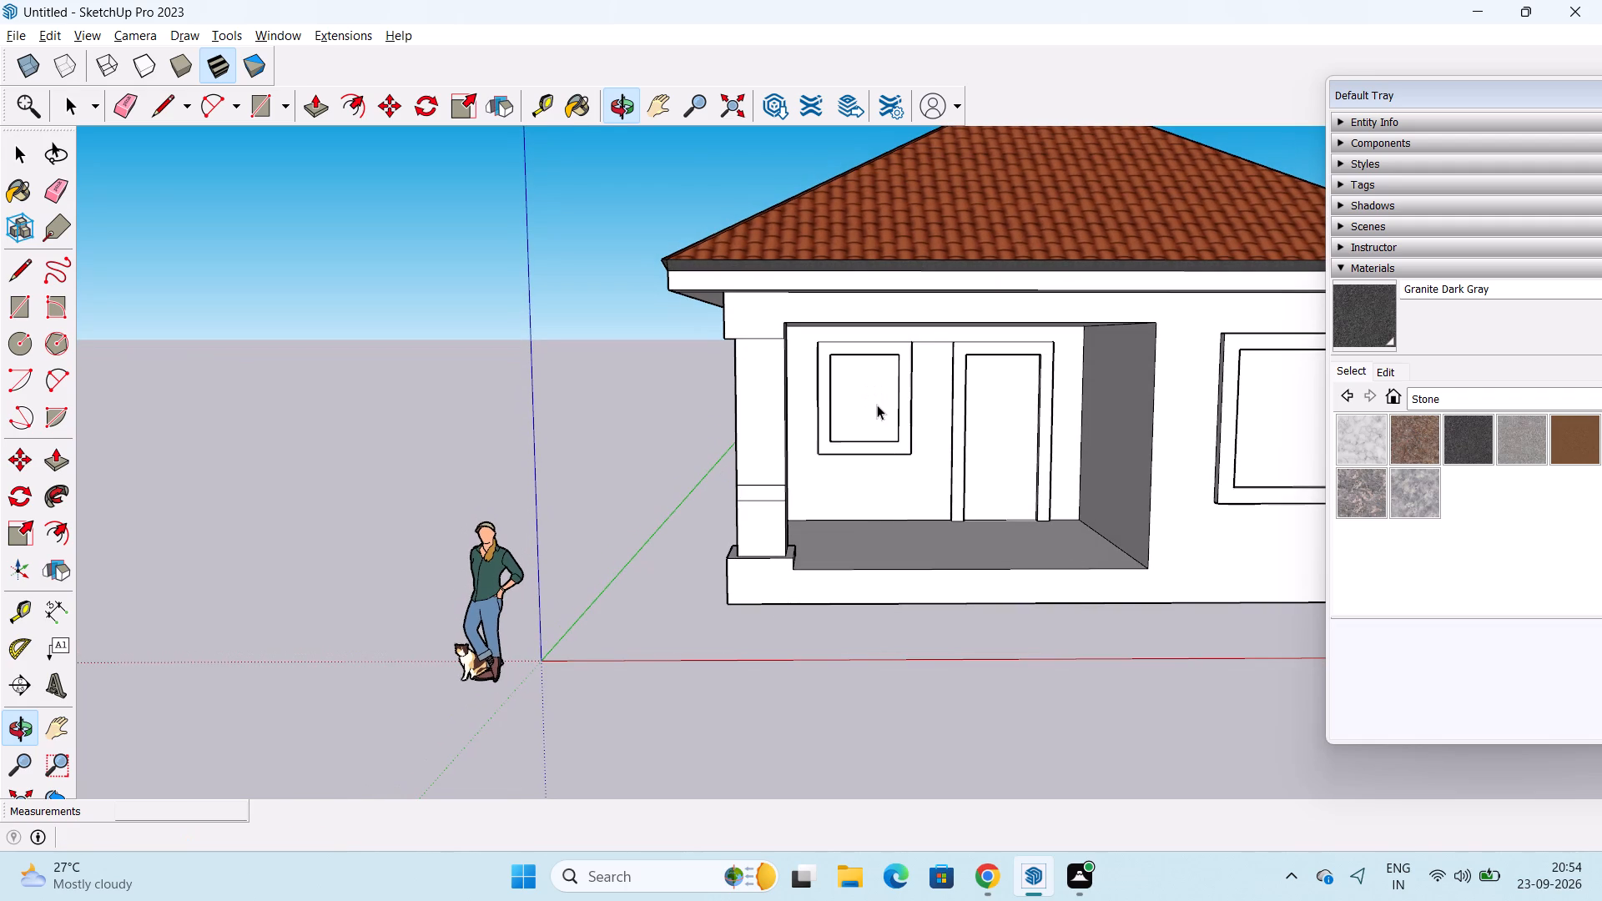
{"action": "middle_click_drag", "start_coordinate": [883, 405], "coordinate": [885, 418]}
{"action": "scroll", "coordinate": [884, 418], "scroll_direction": "down", "scroll_amount": 1}
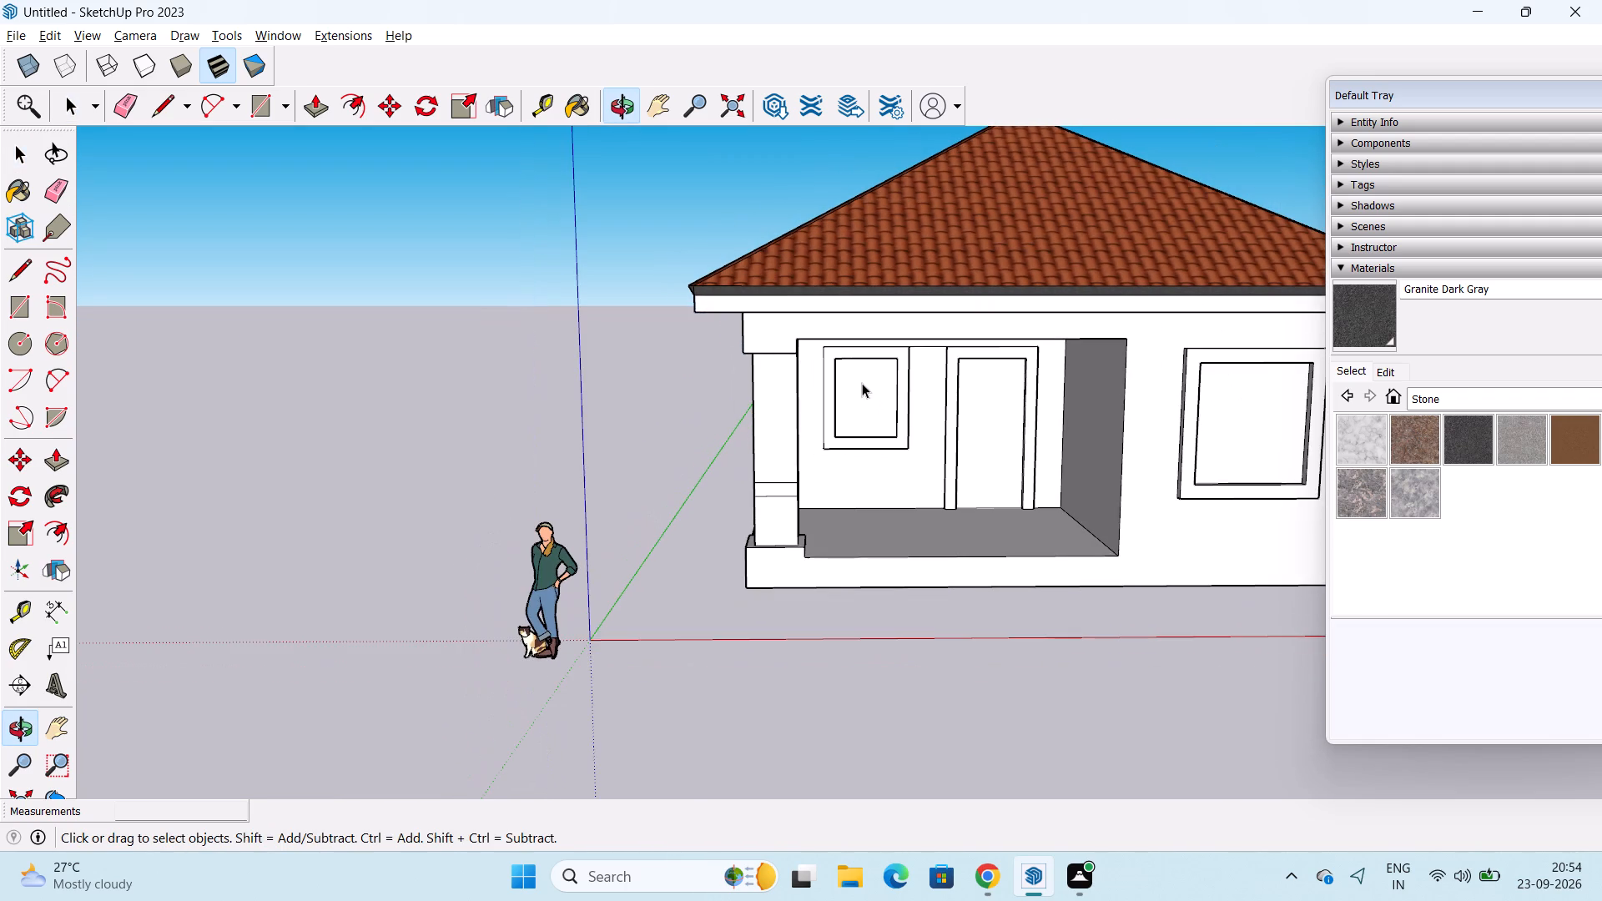
{"action": "middle_click_drag", "start_coordinate": [860, 379], "coordinate": [808, 357]}
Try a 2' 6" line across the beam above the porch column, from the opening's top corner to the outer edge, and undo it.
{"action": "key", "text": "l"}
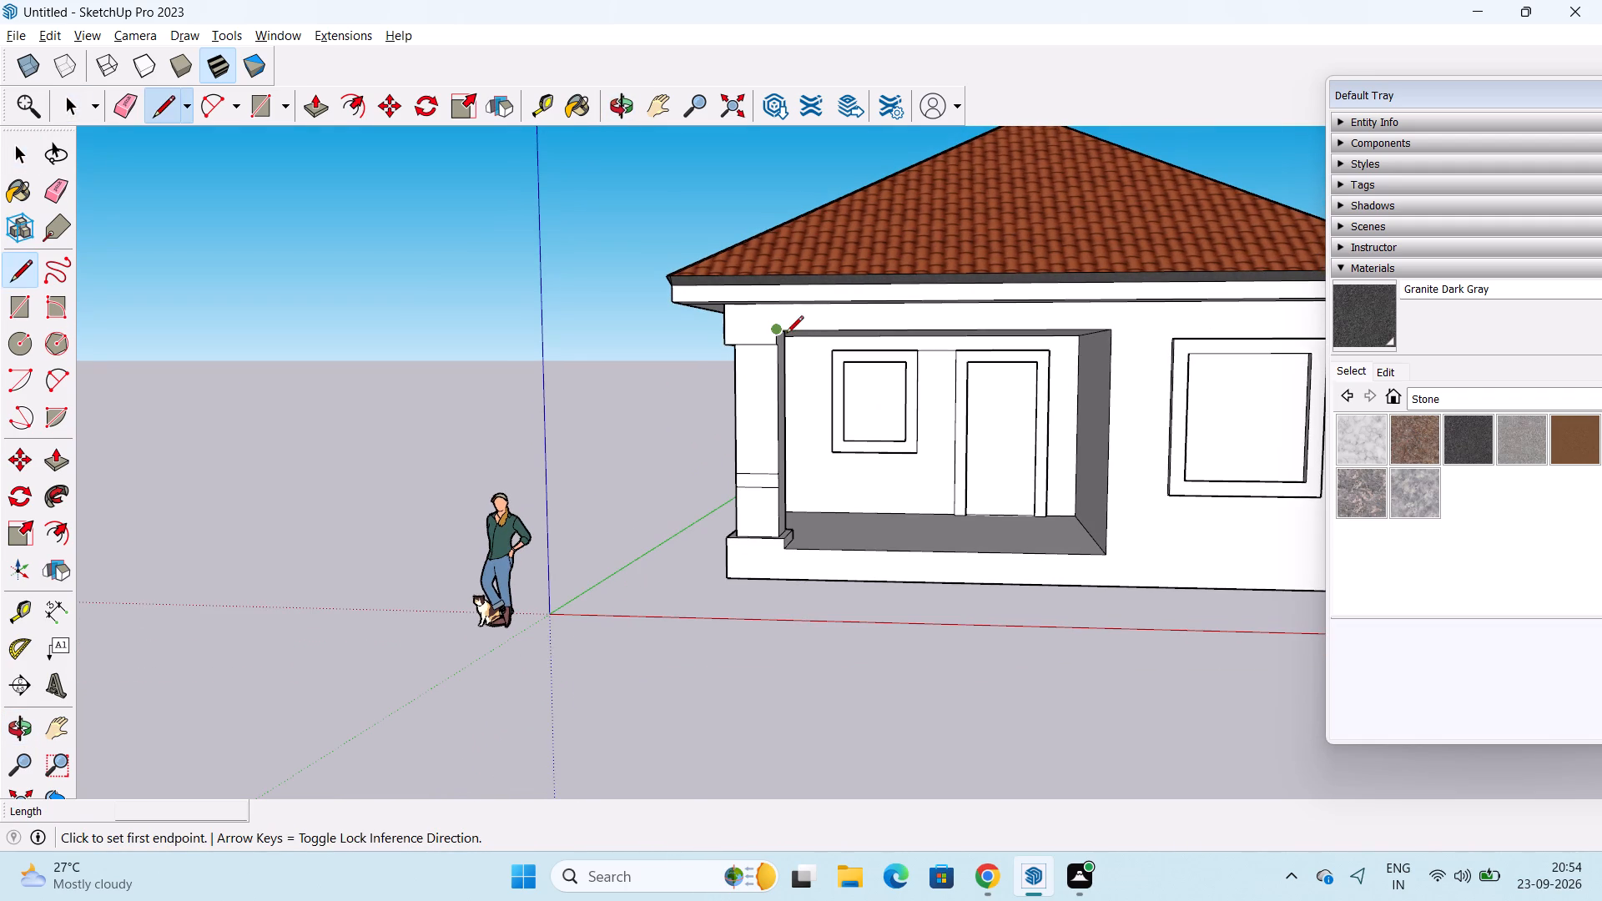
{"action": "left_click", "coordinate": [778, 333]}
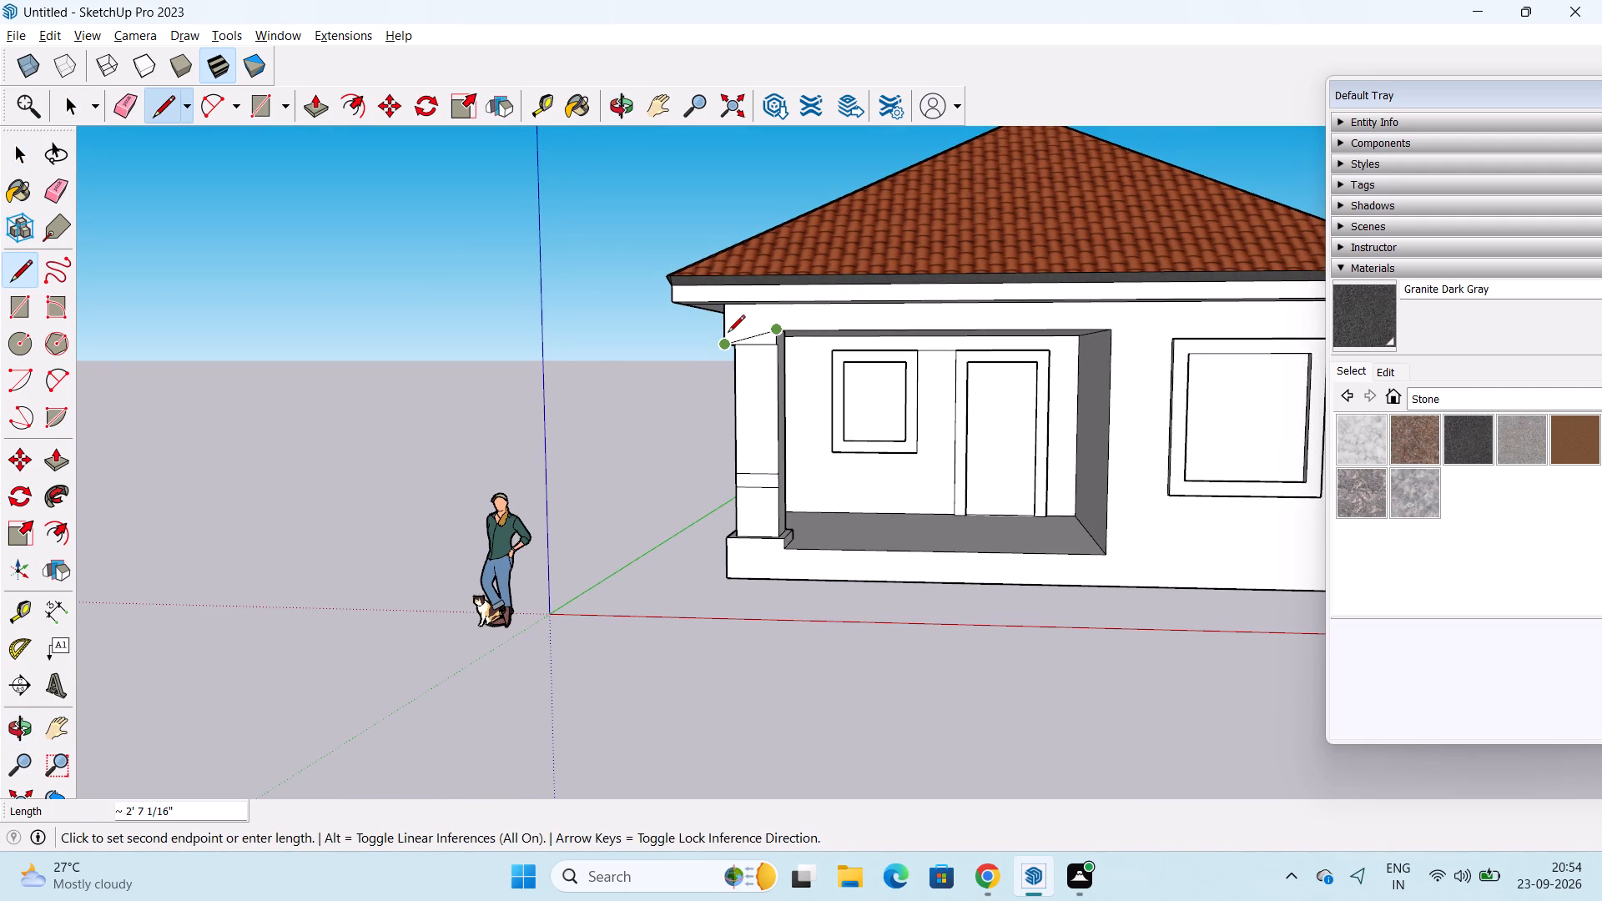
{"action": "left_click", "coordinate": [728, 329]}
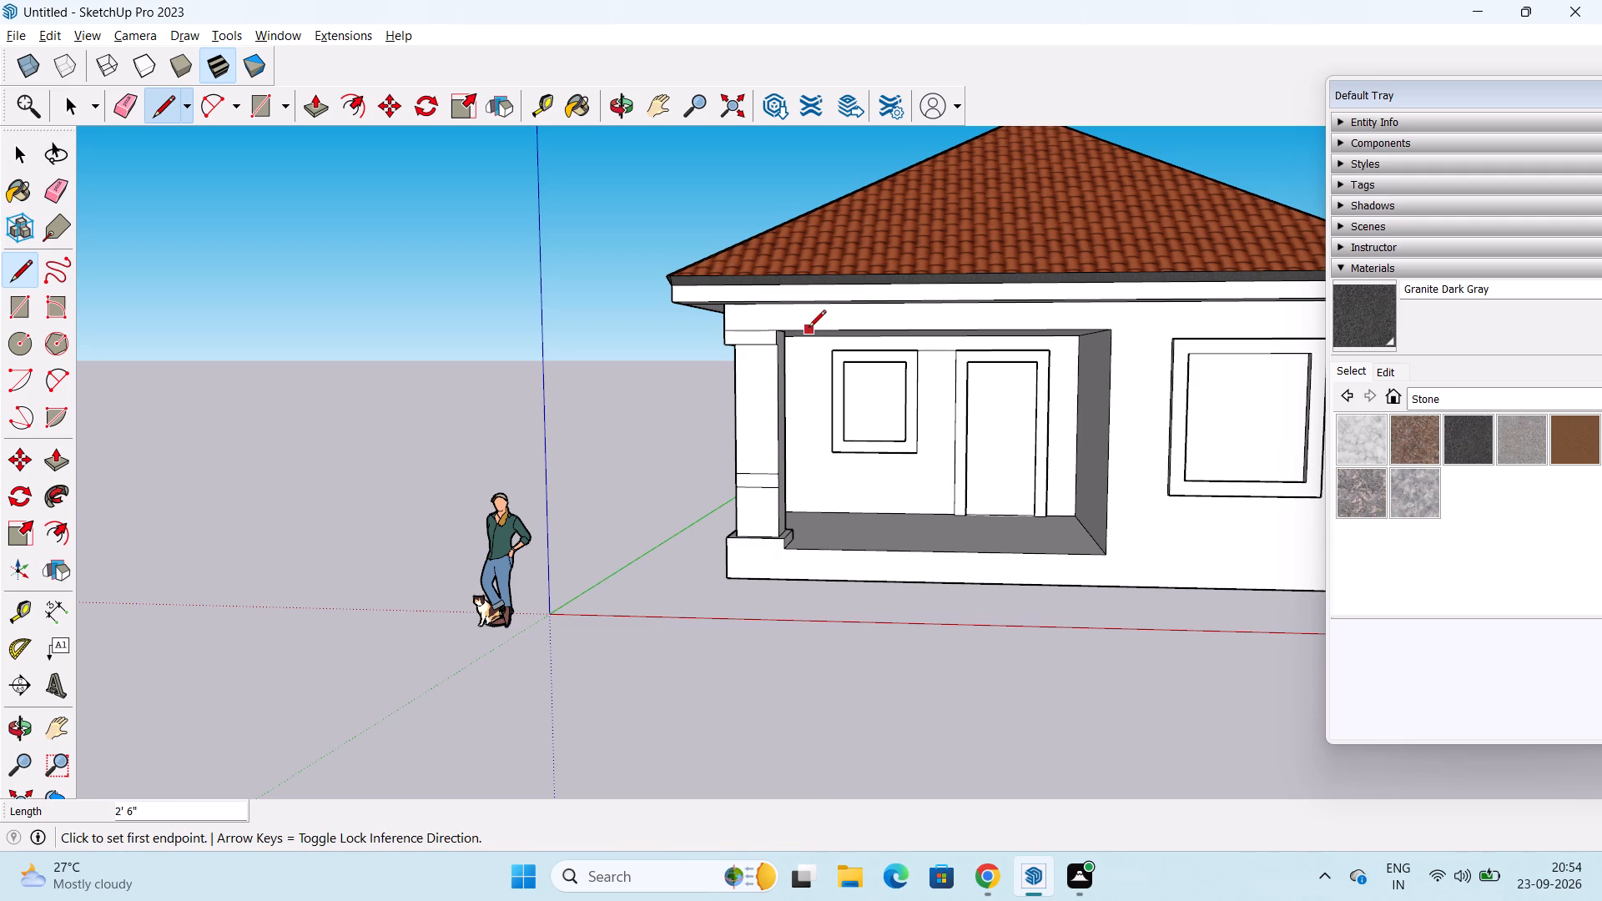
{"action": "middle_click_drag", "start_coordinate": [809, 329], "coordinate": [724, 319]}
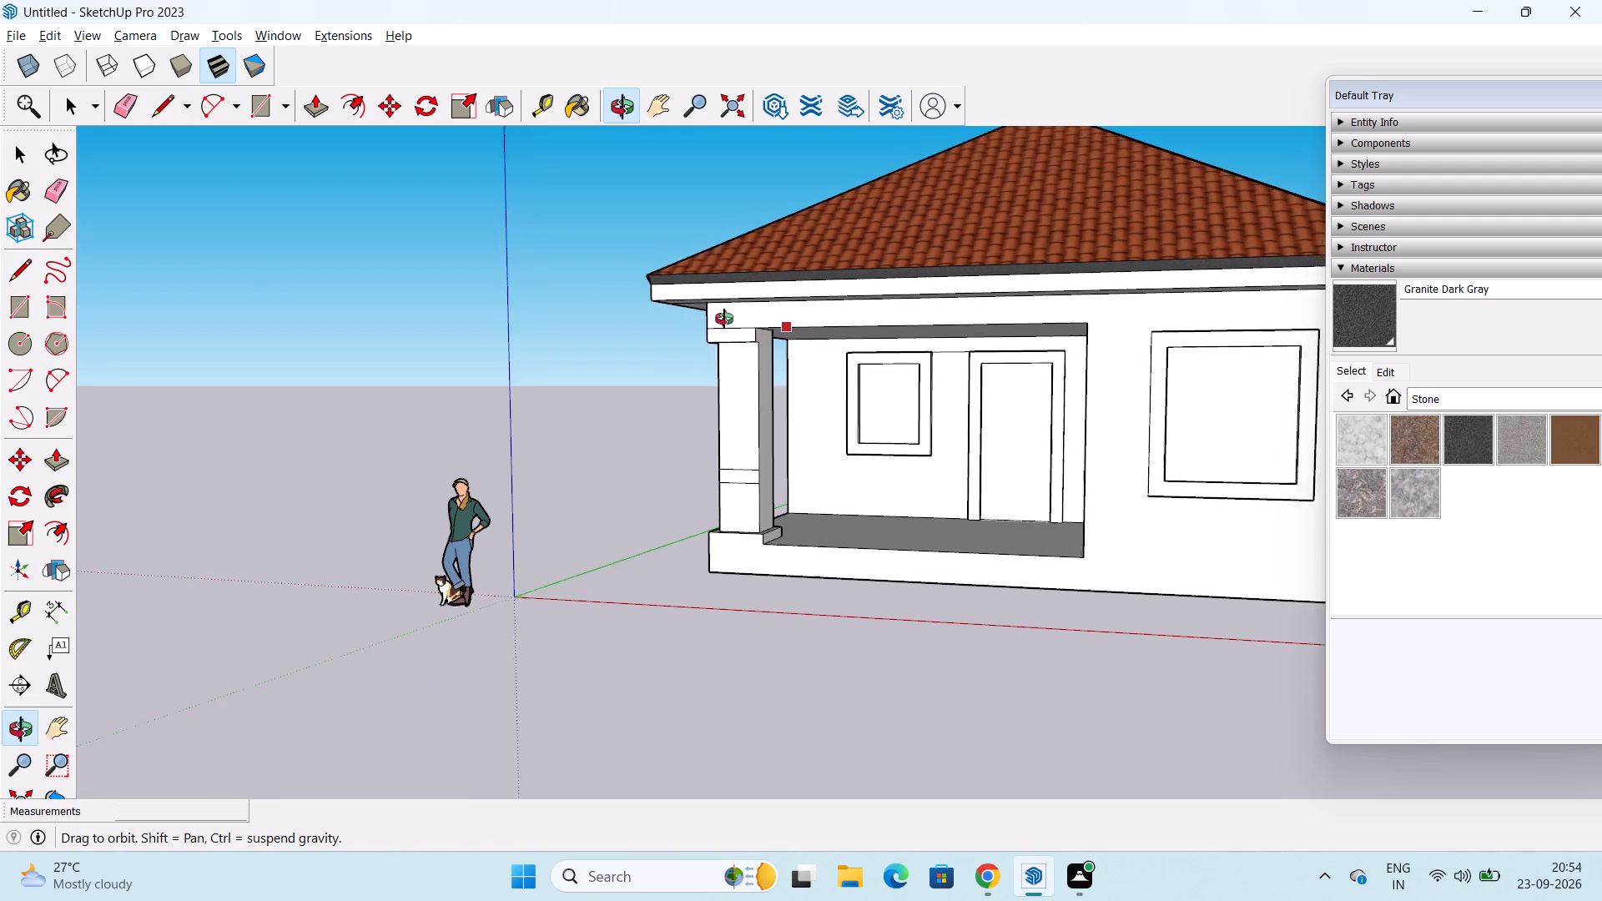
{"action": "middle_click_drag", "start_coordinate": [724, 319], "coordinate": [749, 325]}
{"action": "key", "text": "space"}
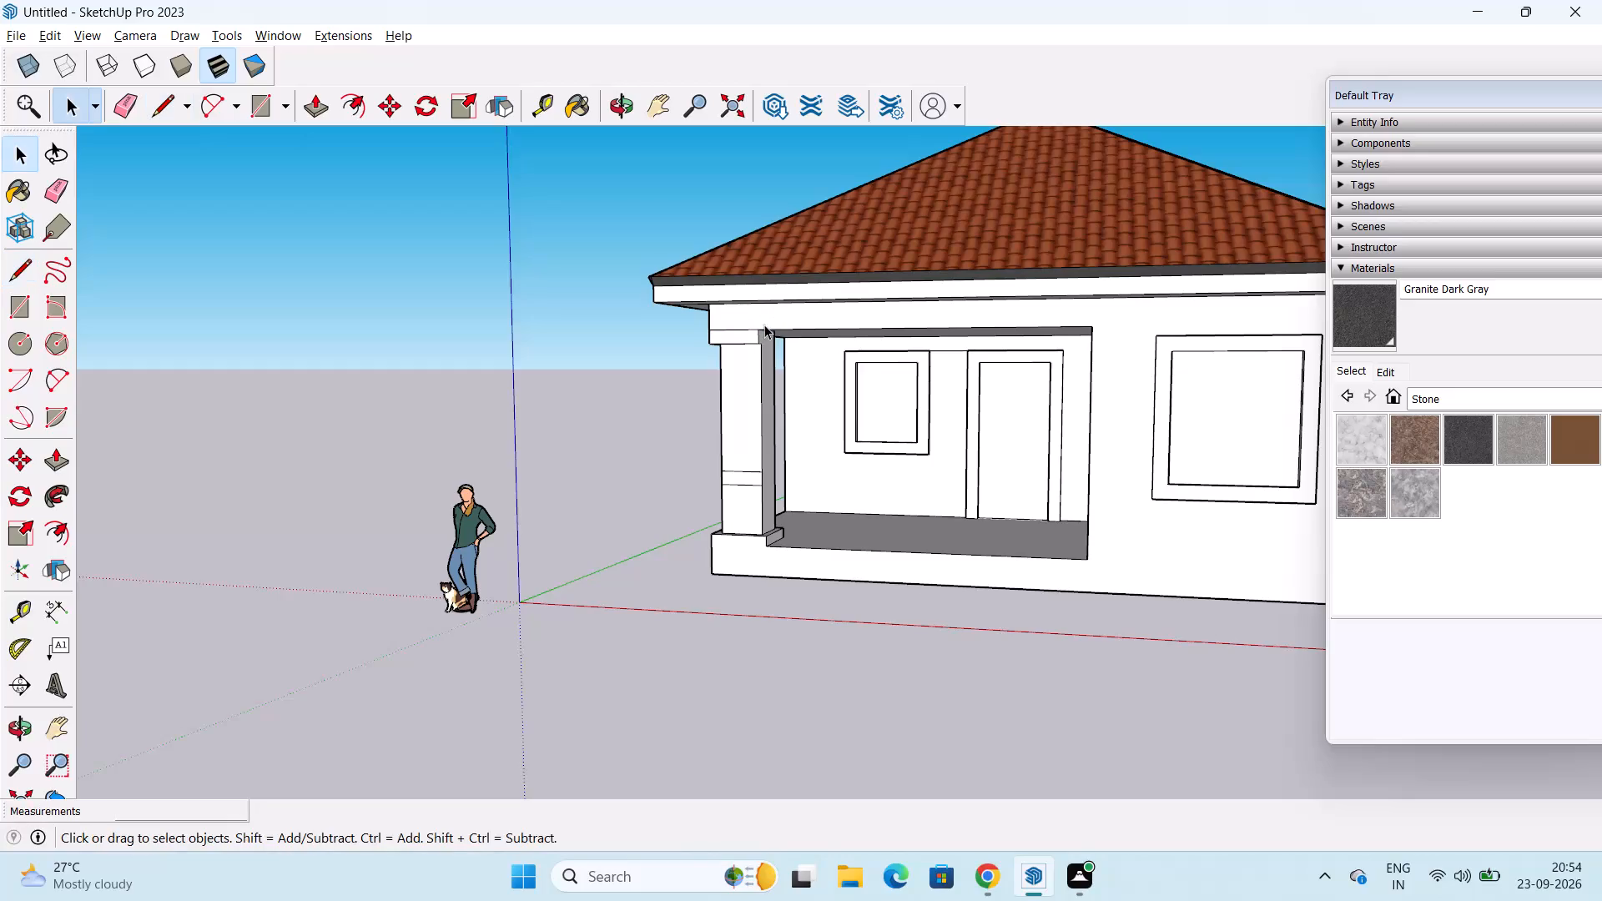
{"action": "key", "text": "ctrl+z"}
Copy the porch opening's front top edge upward onto the beam face by 6", and correct the copy distance to 4".
{"action": "left_click", "coordinate": [827, 326]}
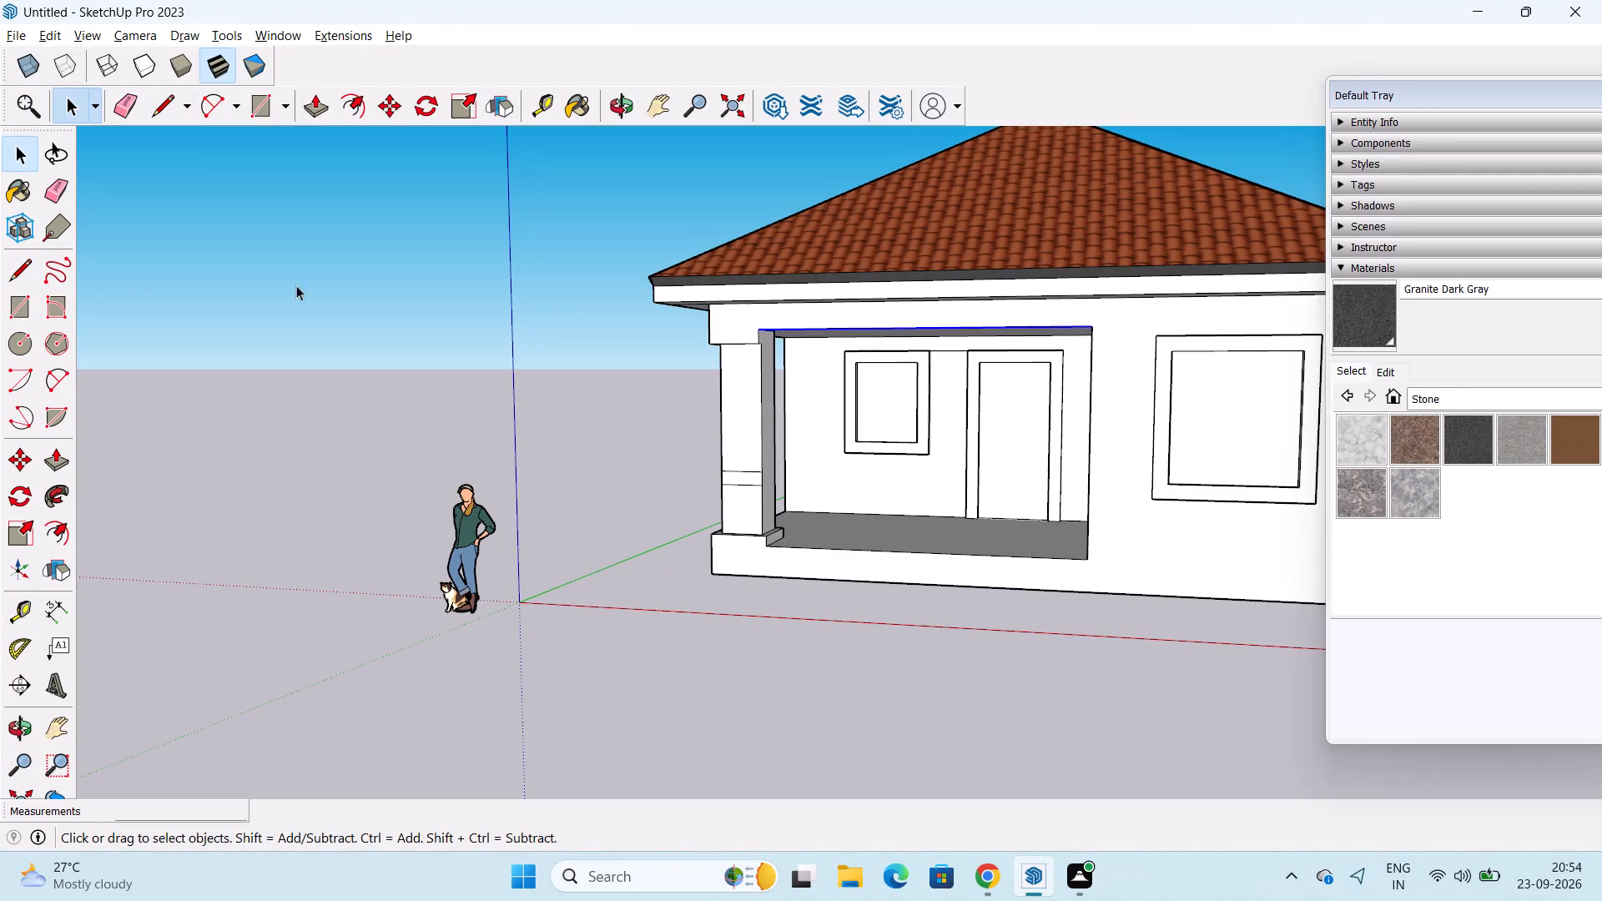
{"action": "key", "text": "m"}
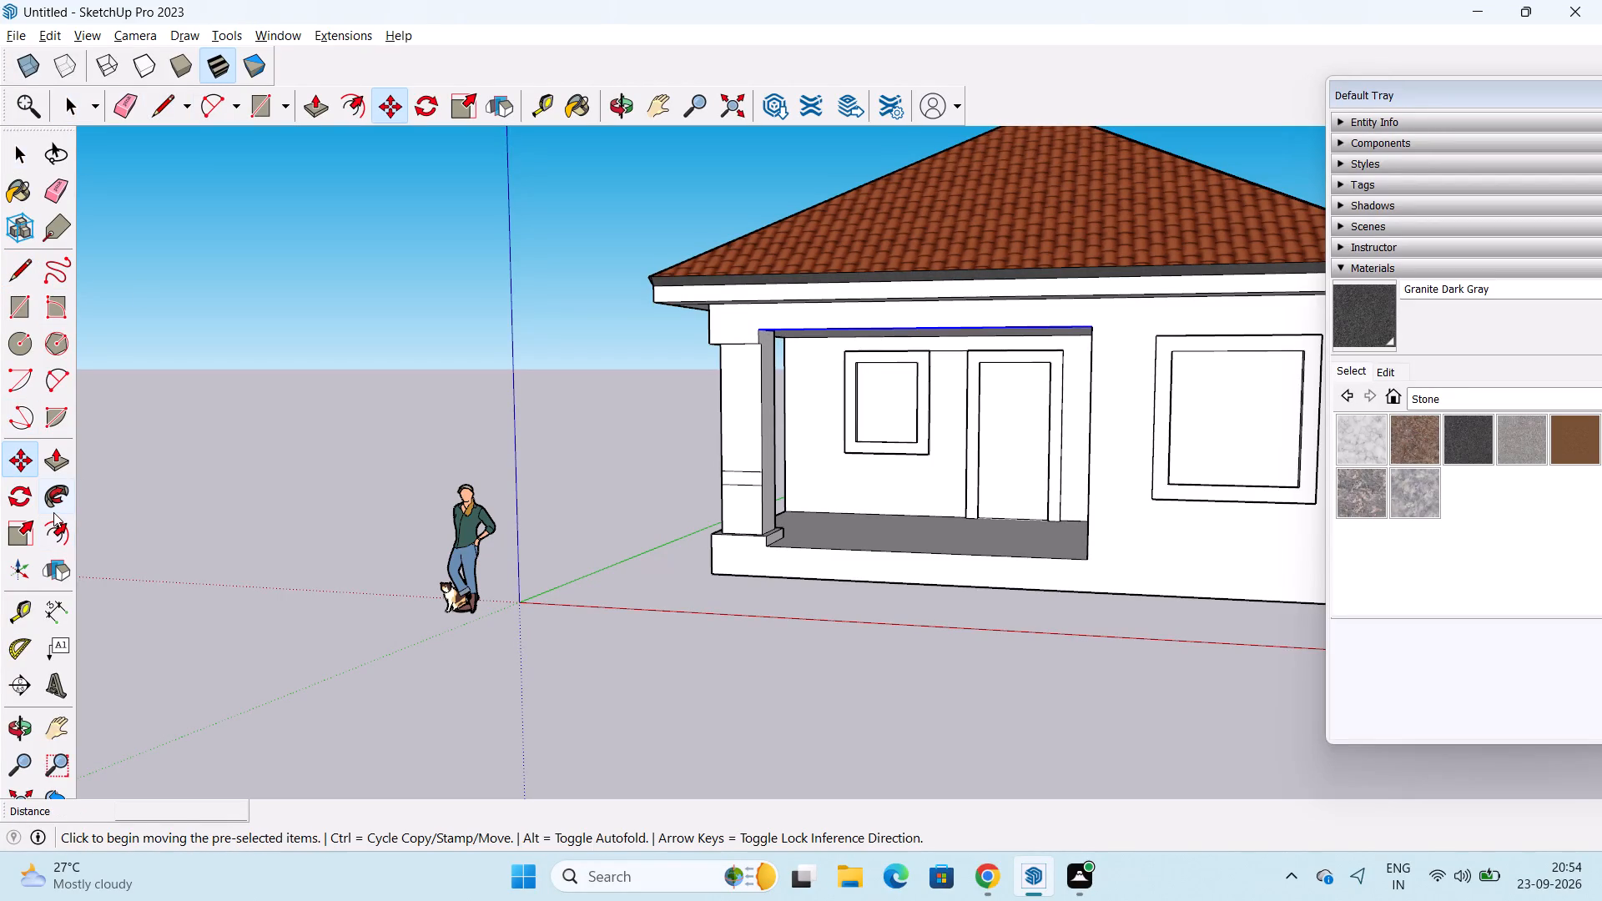
{"action": "left_click", "coordinate": [1088, 325]}
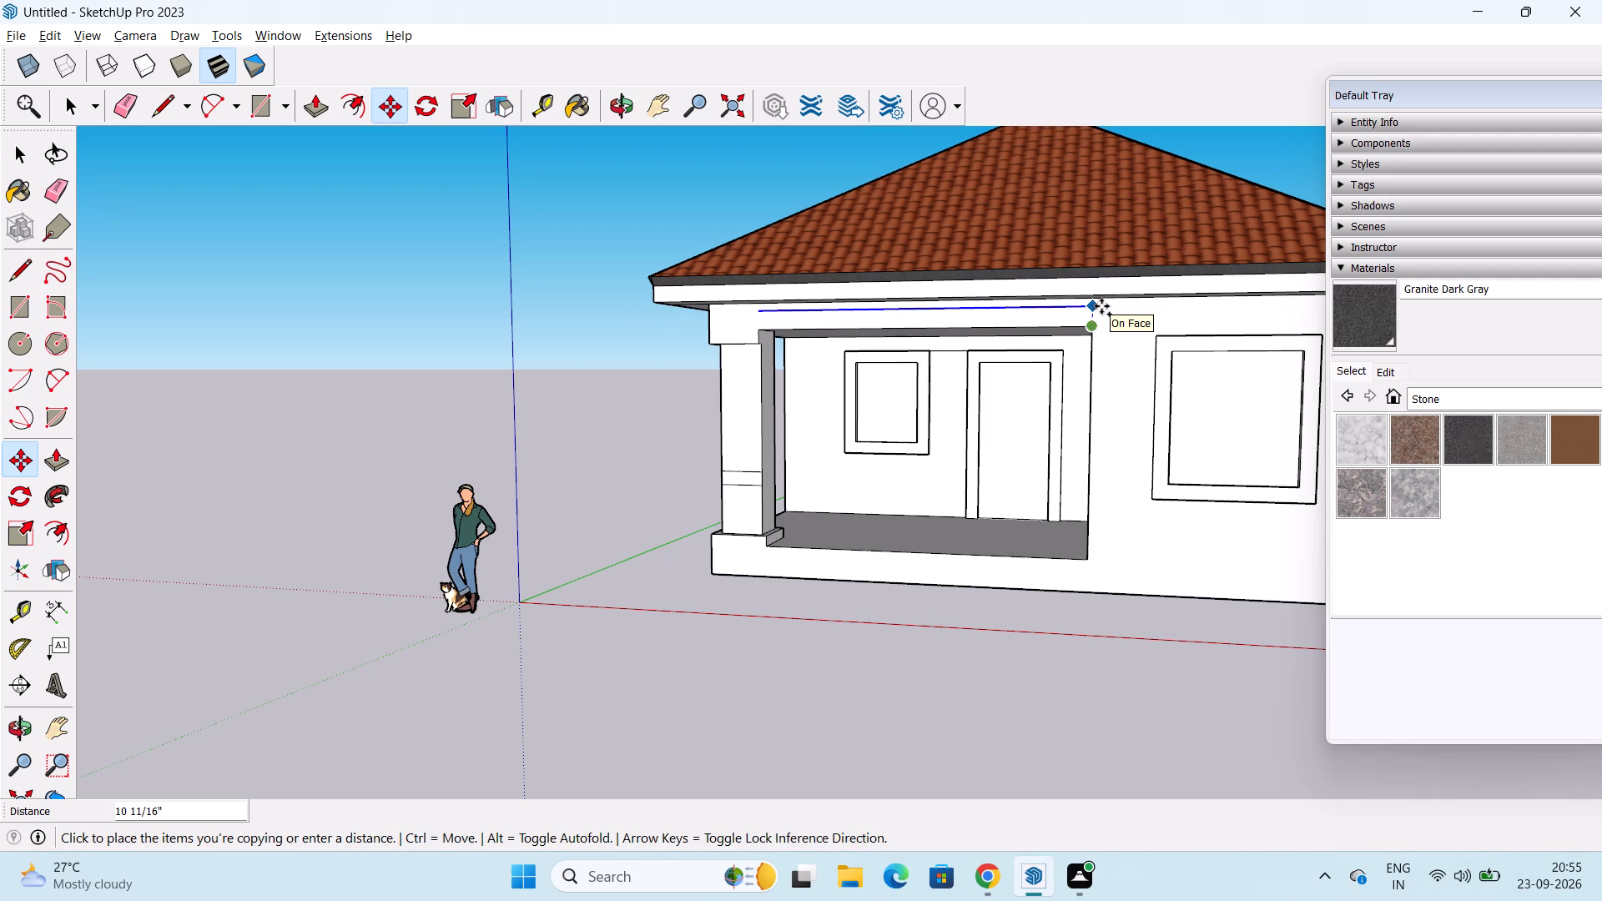
{"action": "type", "text": "6\""}
{"action": "key", "text": "Return"}
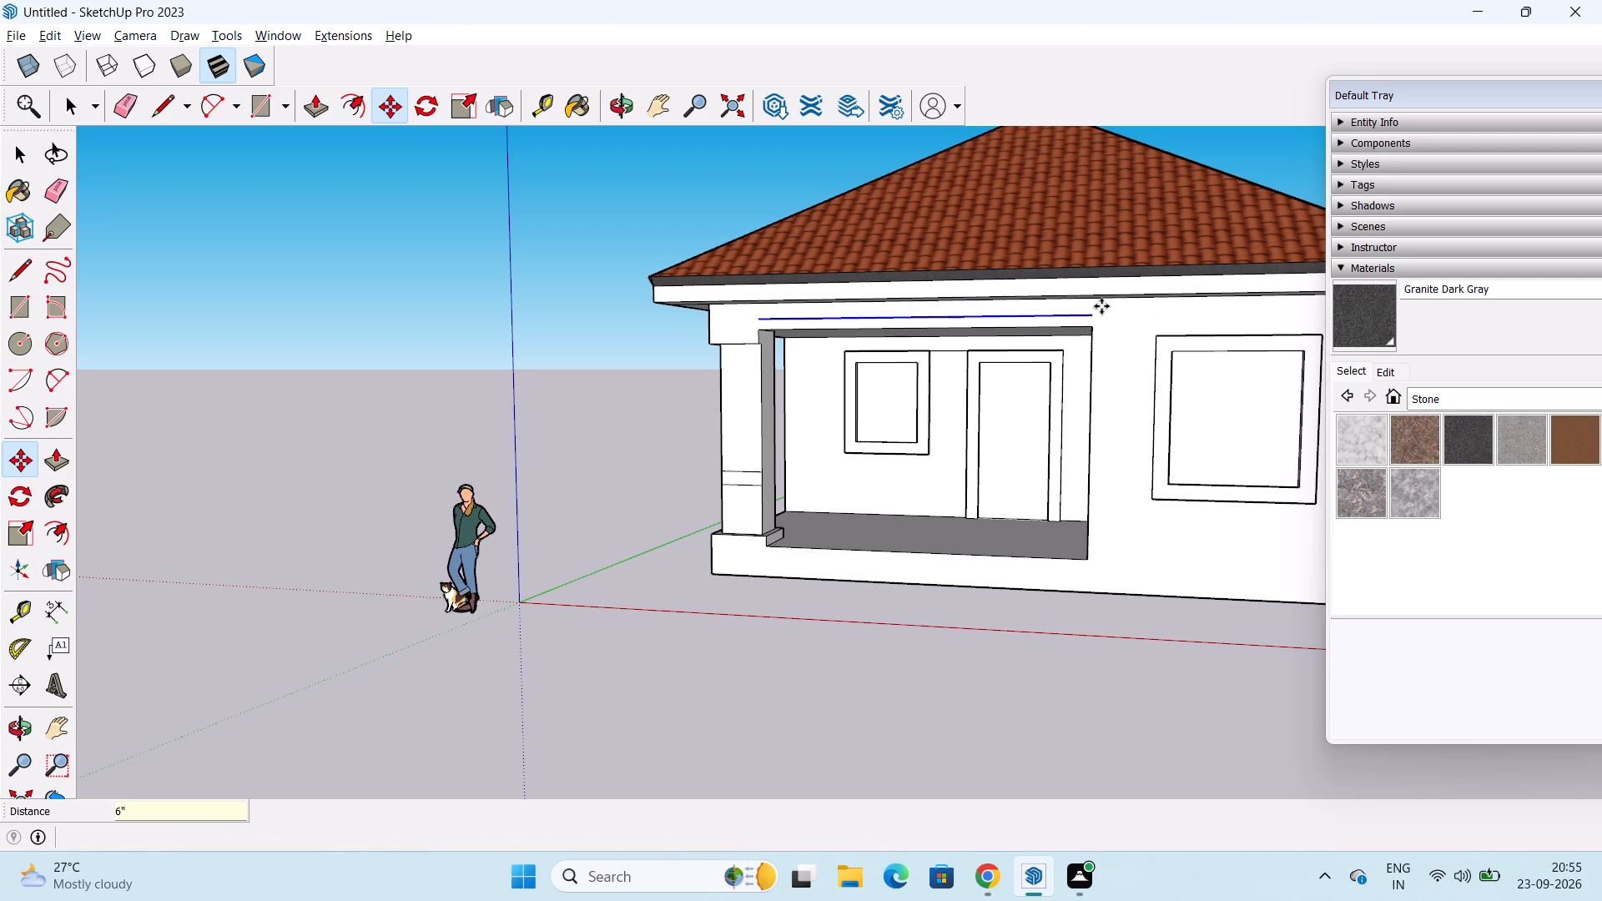
{"action": "key", "text": "BackSpace"}
{"action": "key", "text": "BackSpace"}
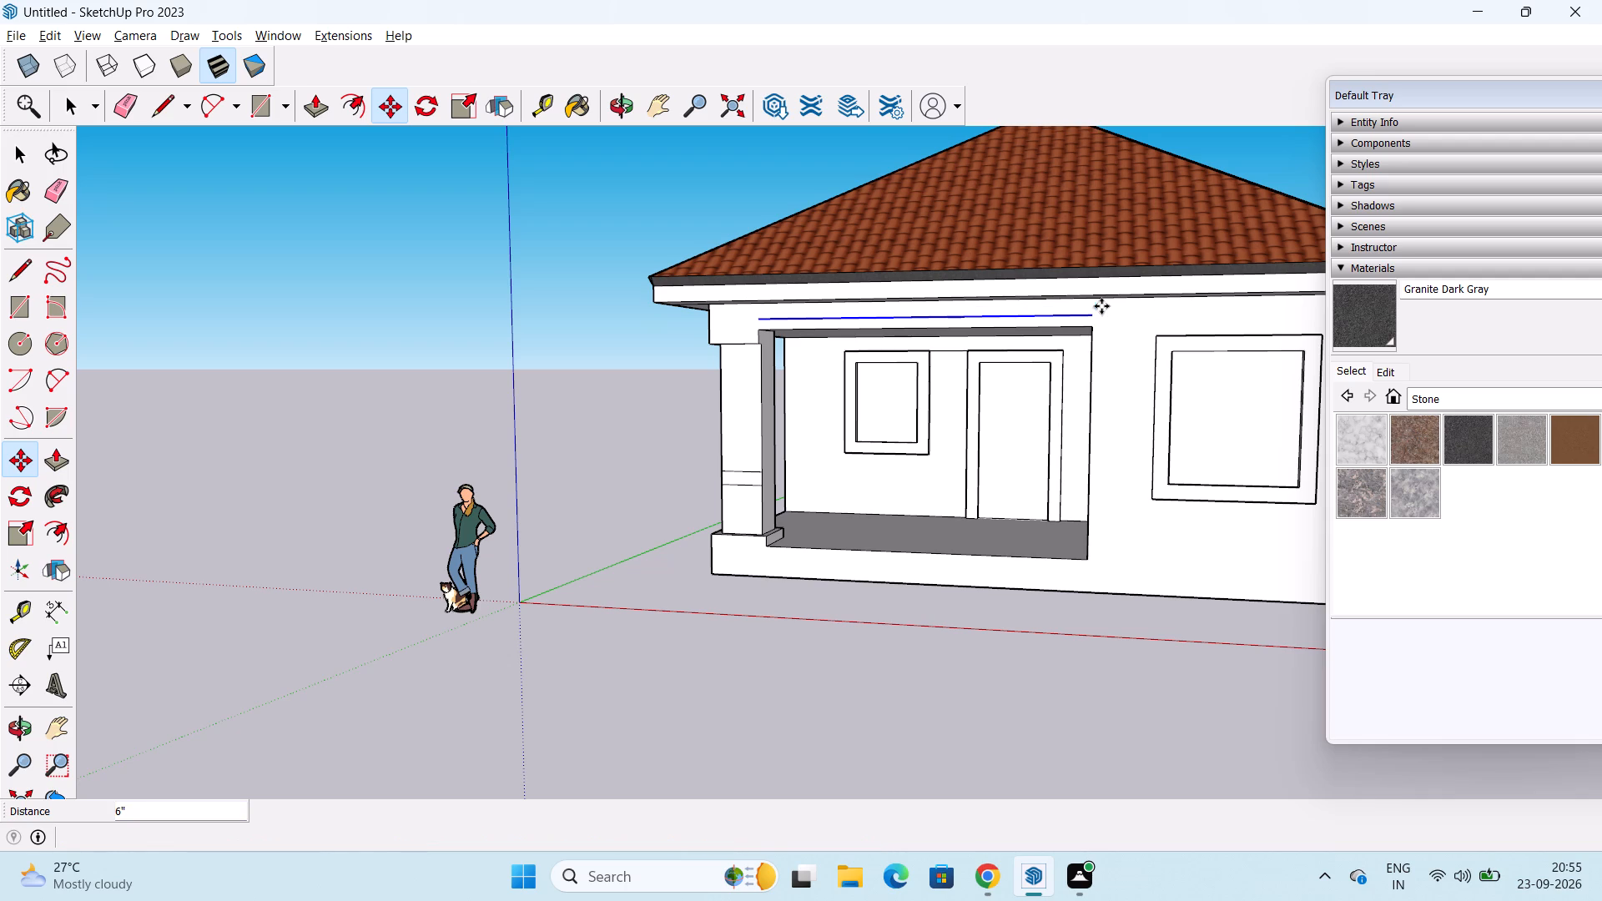
{"action": "type", "text": "4\""}
{"action": "key", "text": "Return"}
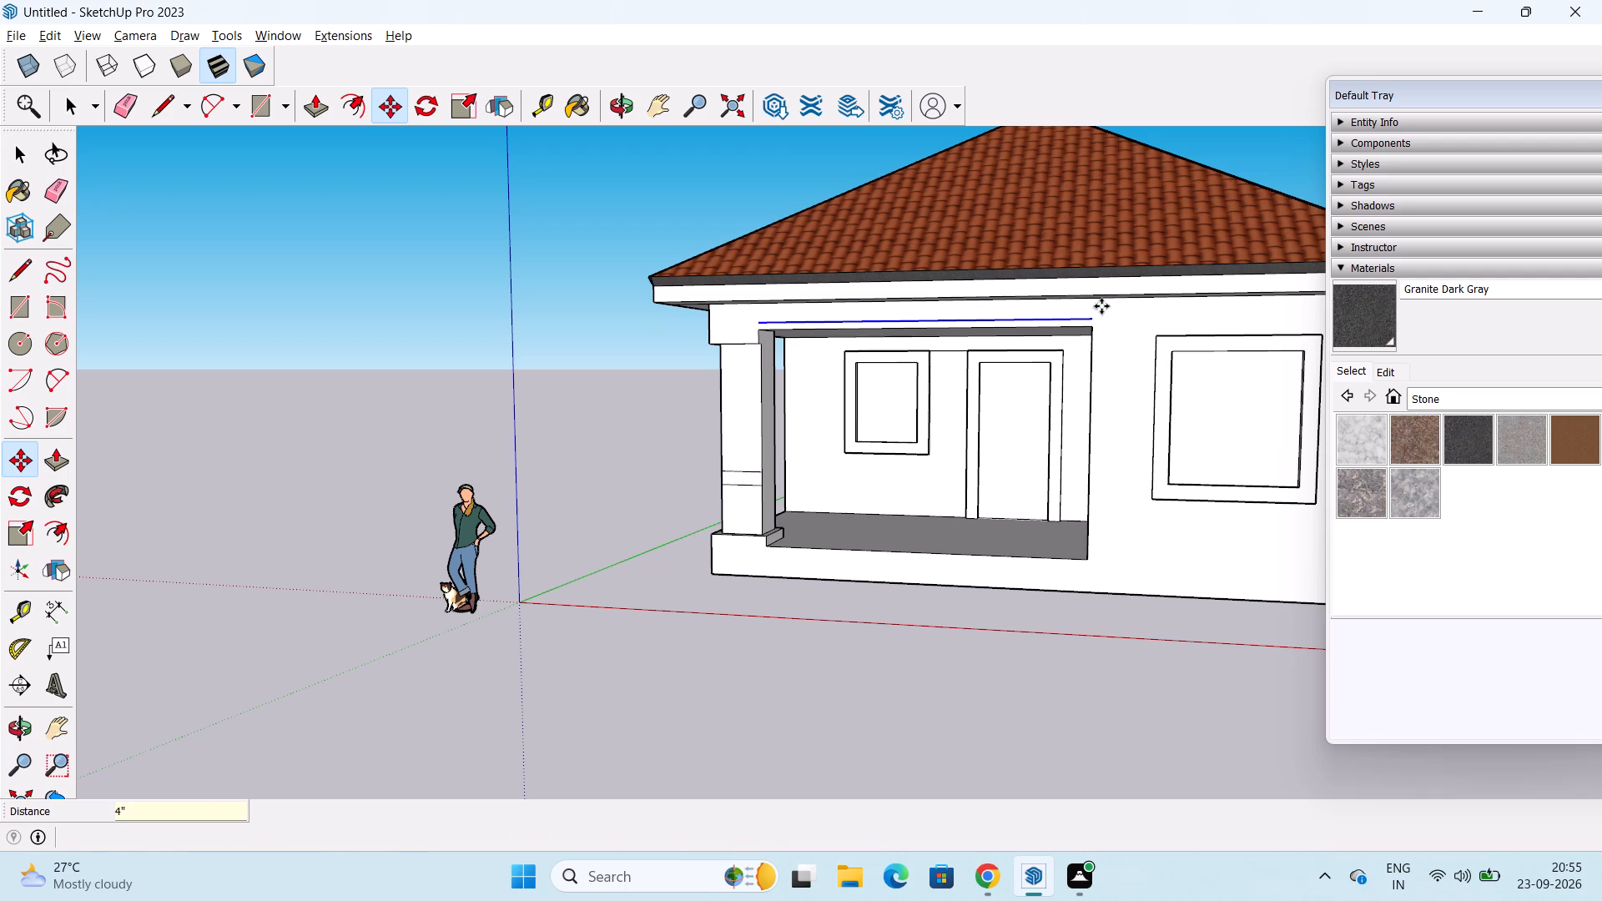
Draw a short vertical line joining the copied edge's door-side end on the beam face to the porch opening's top corner.
{"action": "key", "text": "space"}
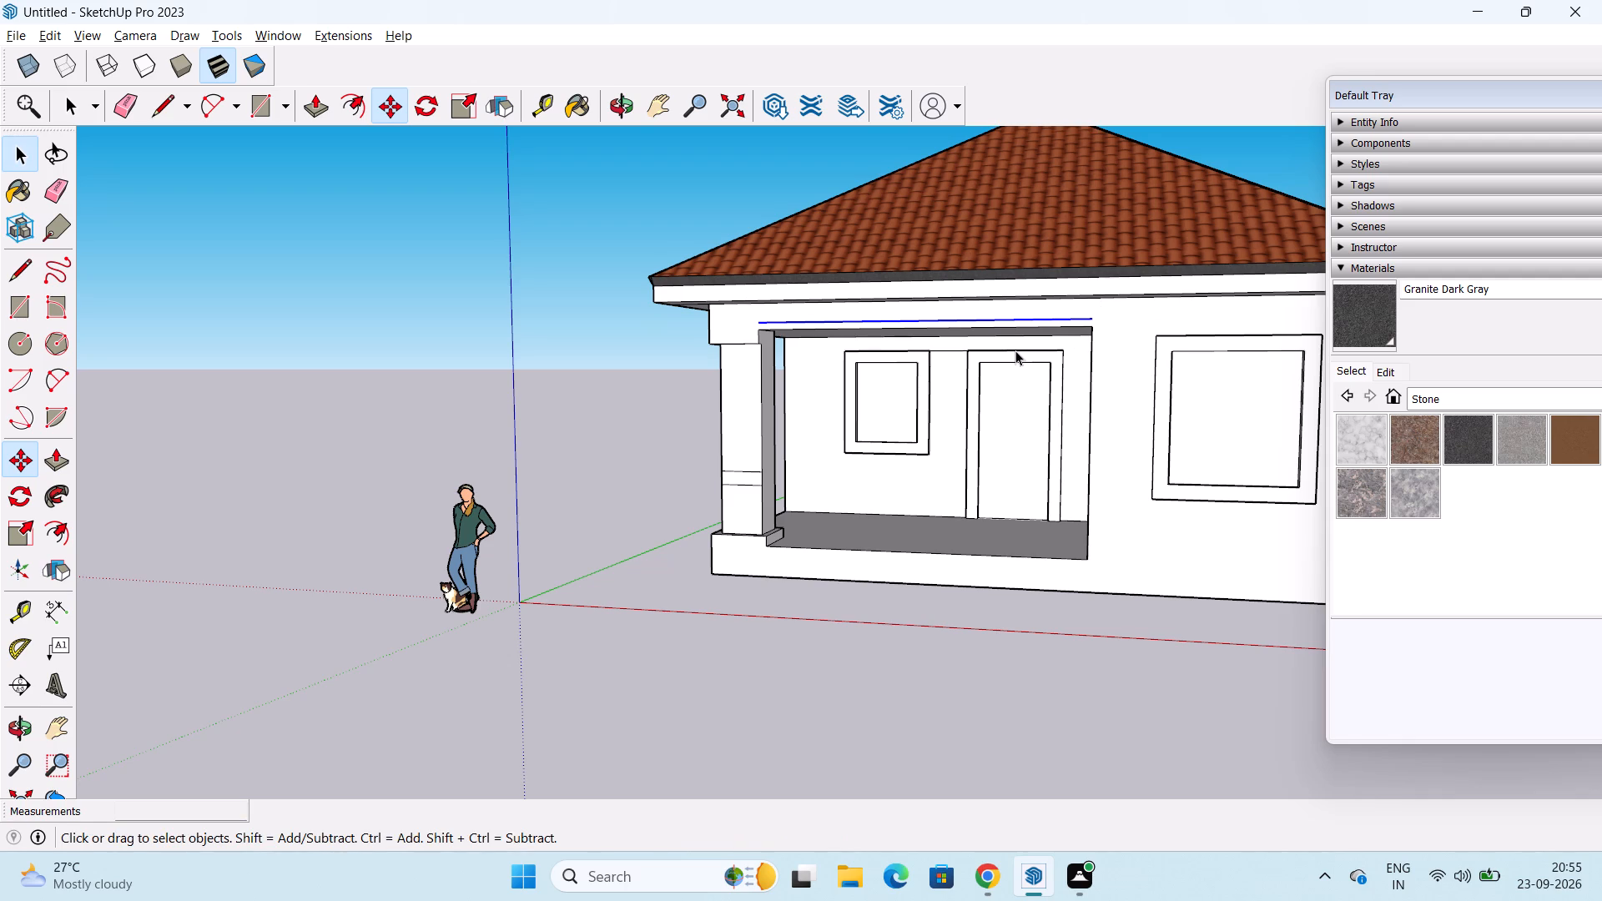
{"action": "middle_click_drag", "start_coordinate": [1015, 350], "coordinate": [1030, 348]}
{"action": "key", "text": "l"}
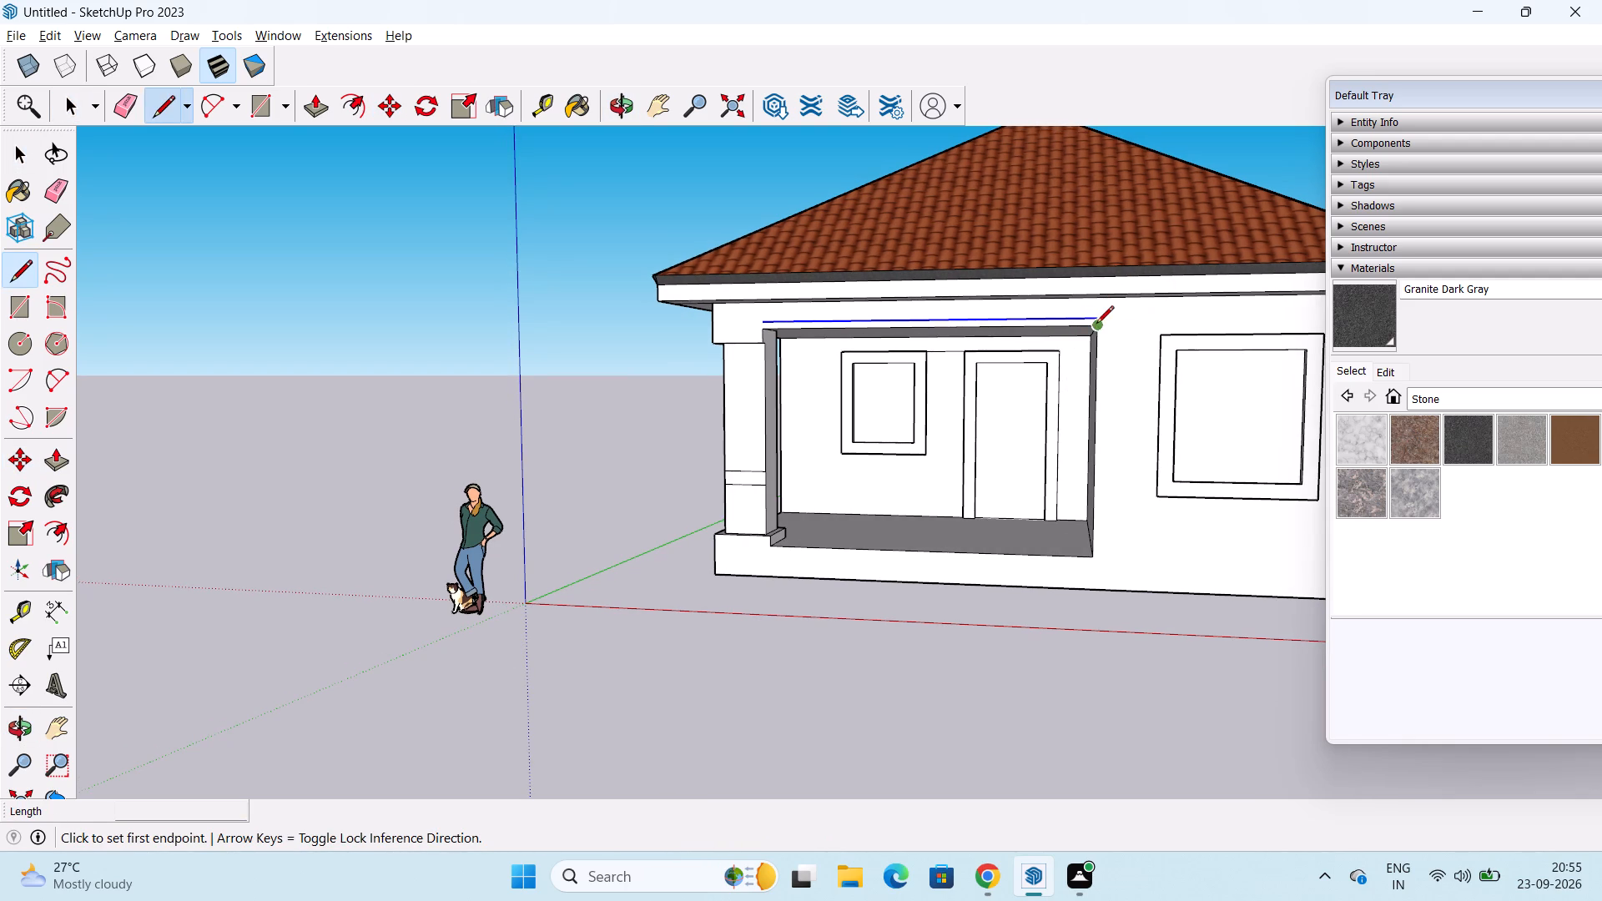
{"action": "left_click", "coordinate": [1096, 317]}
{"action": "scroll", "coordinate": [1096, 329], "scroll_direction": "up", "scroll_amount": 3}
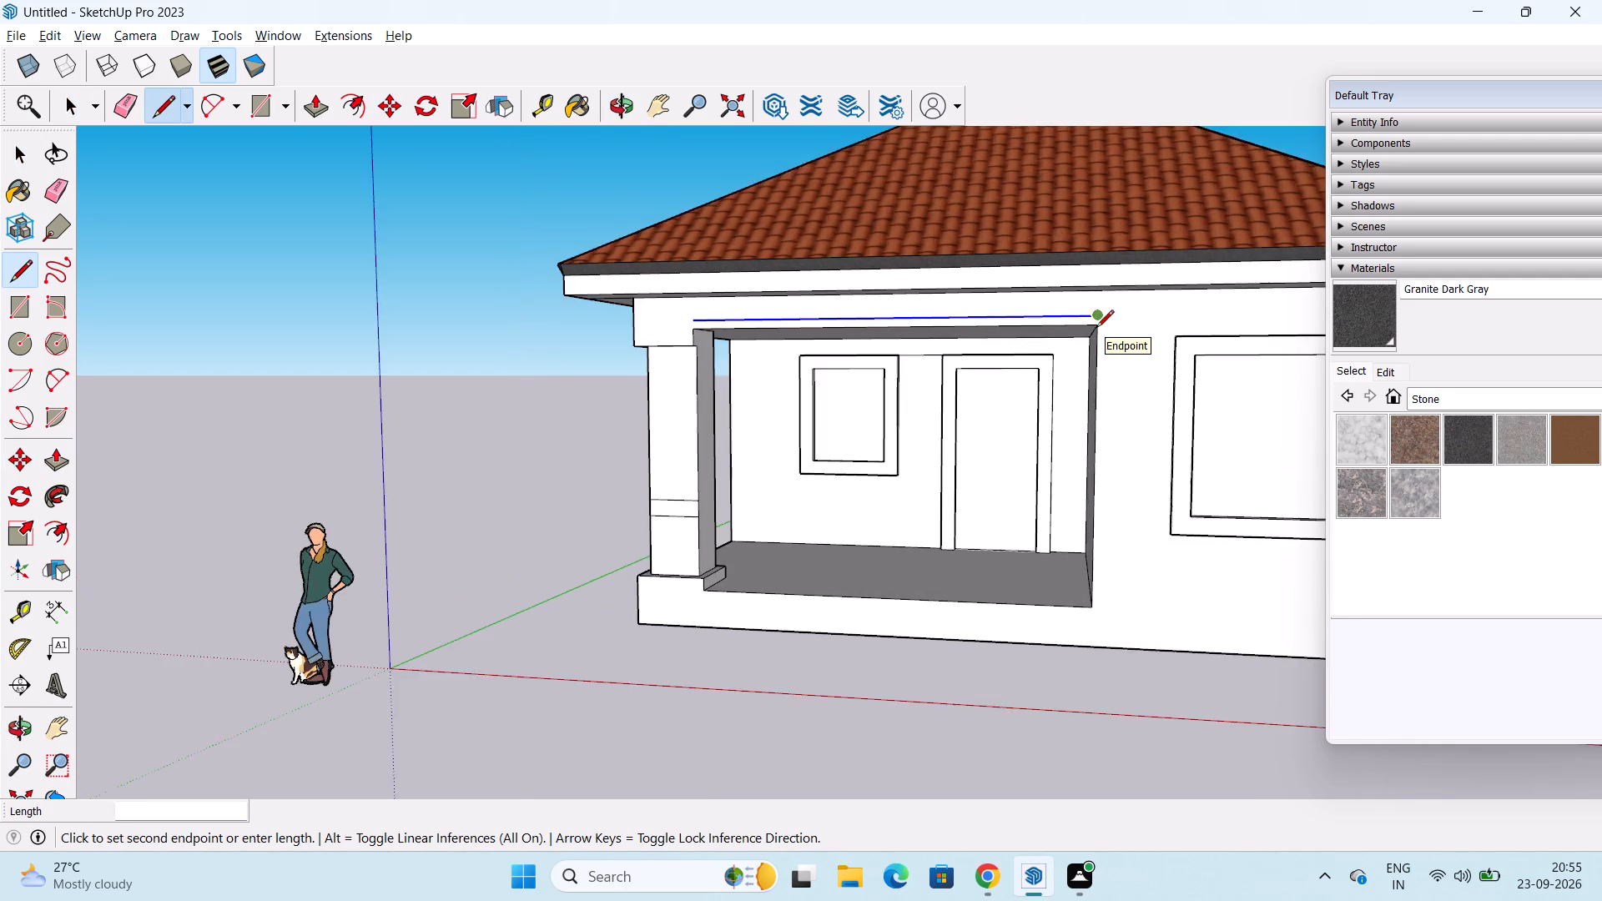
{"action": "scroll", "coordinate": [1096, 329], "scroll_direction": "up", "scroll_amount": 2}
{"action": "left_click", "coordinate": [1094, 330]}
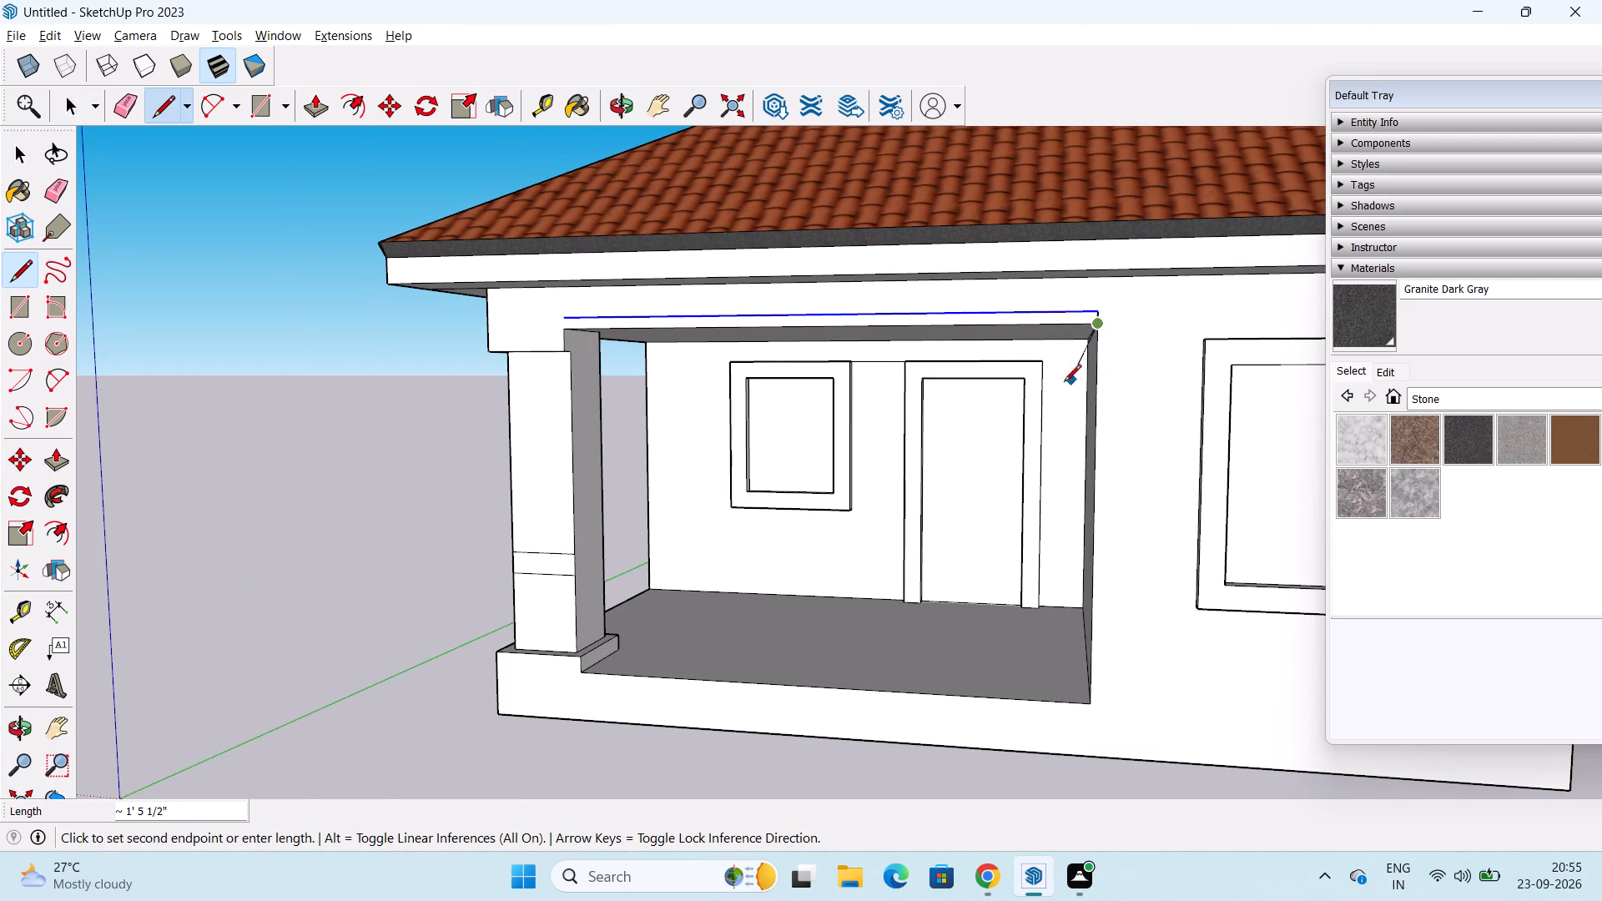
Draw a 2' 6" horizontal line from the copied edge's column-side end to the beam's outer corner.
{"action": "key", "text": "space"}
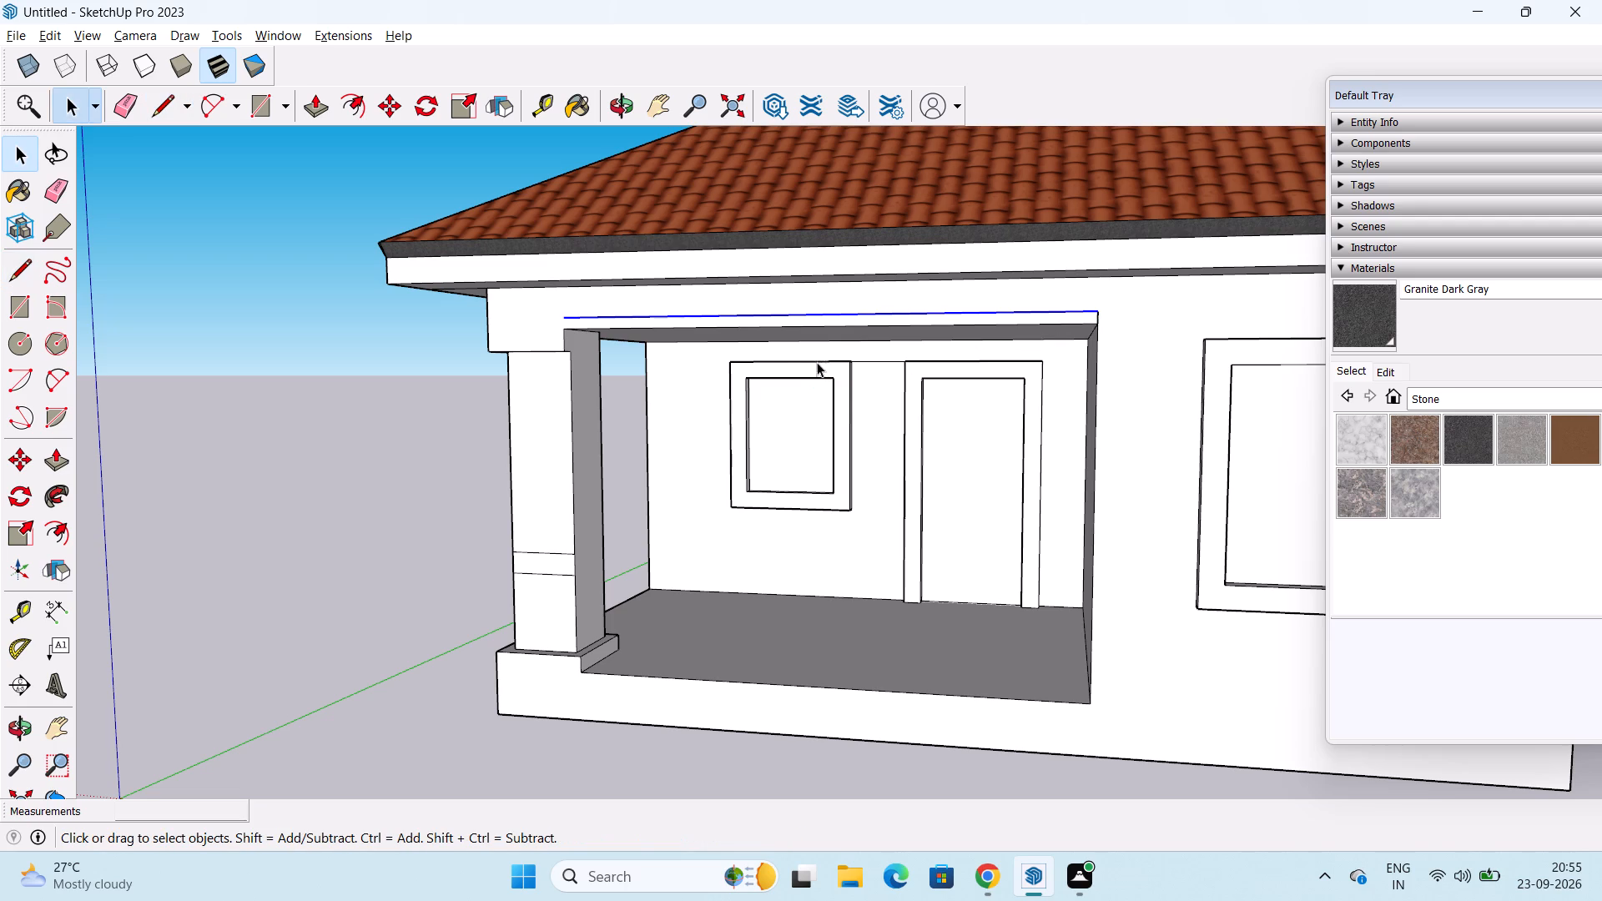
{"action": "key", "text": "space"}
{"action": "key", "text": "l"}
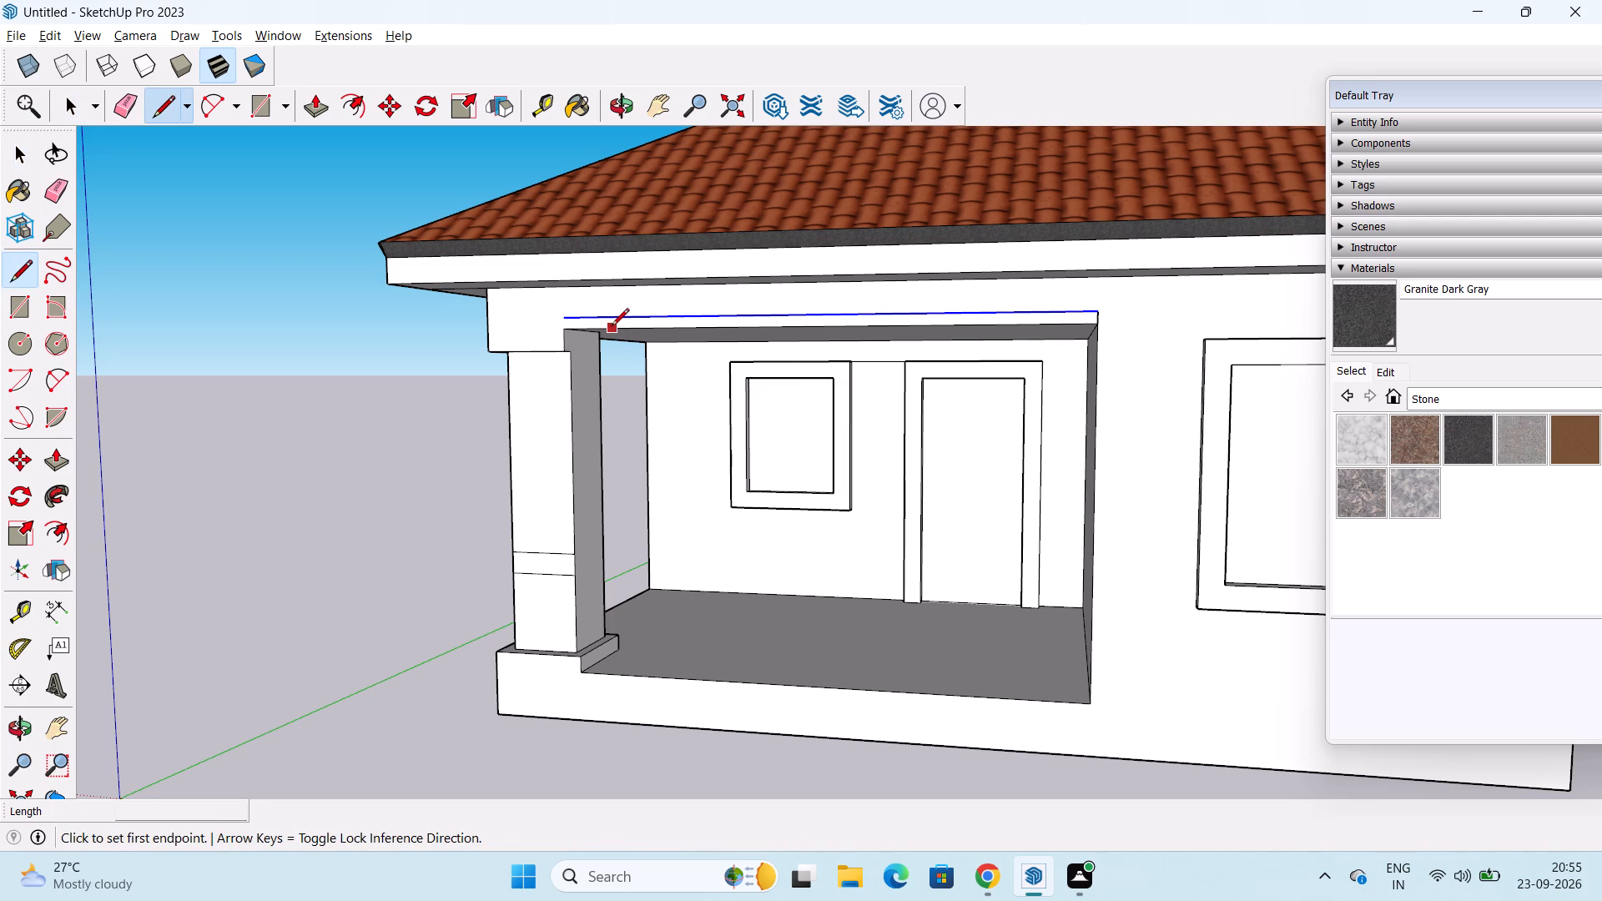
{"action": "middle_click_drag", "start_coordinate": [612, 327], "coordinate": [690, 311]}
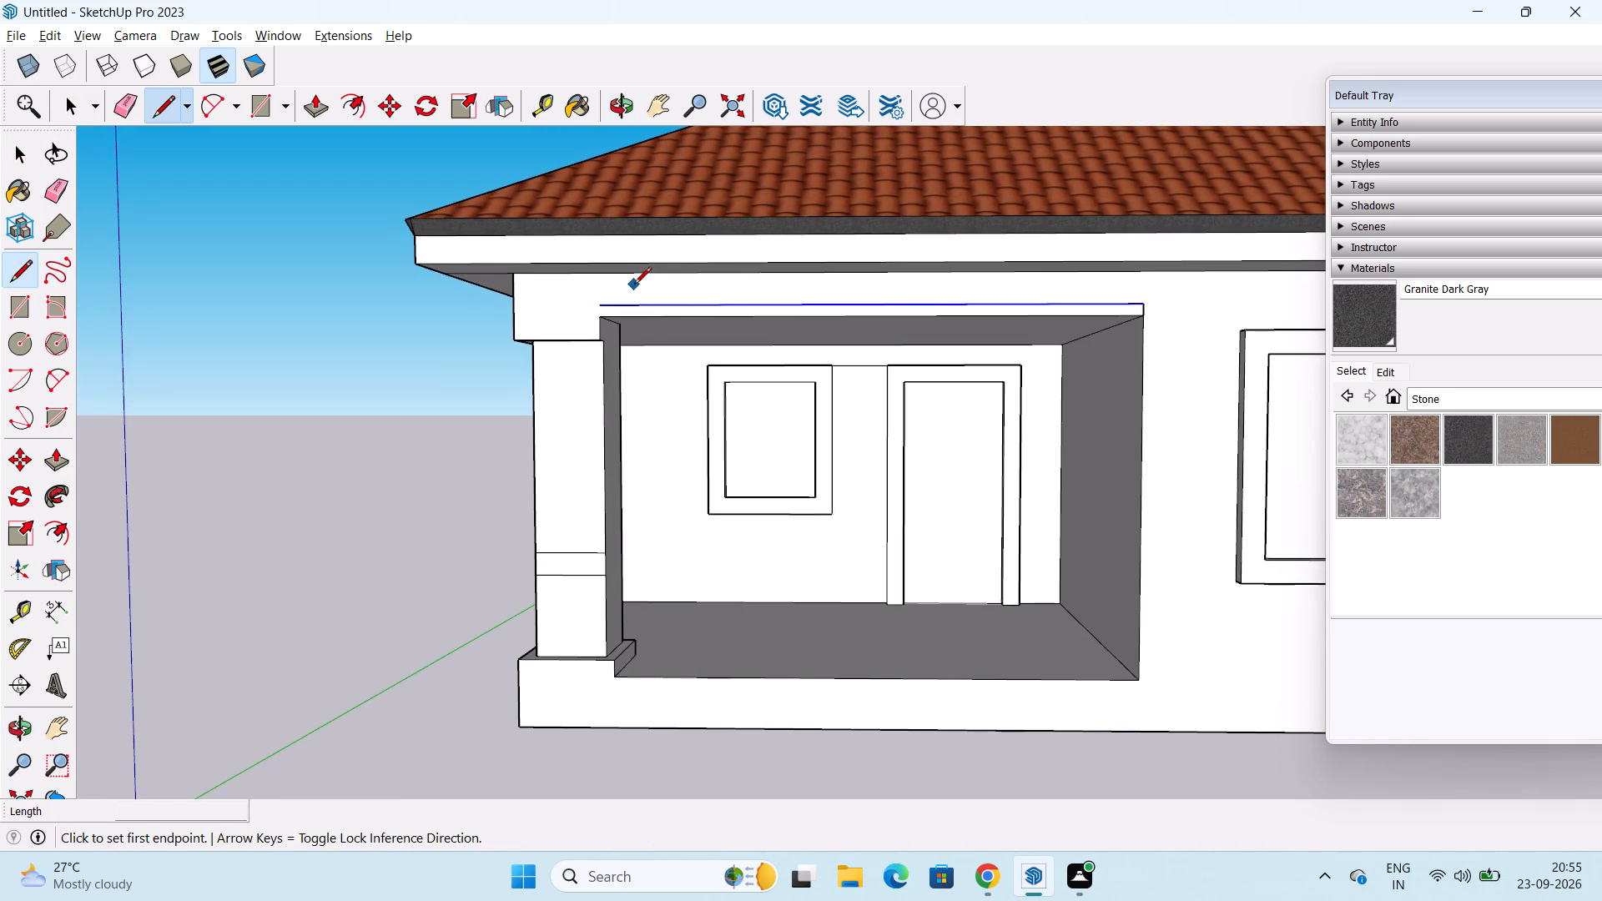
{"action": "left_click", "coordinate": [595, 304]}
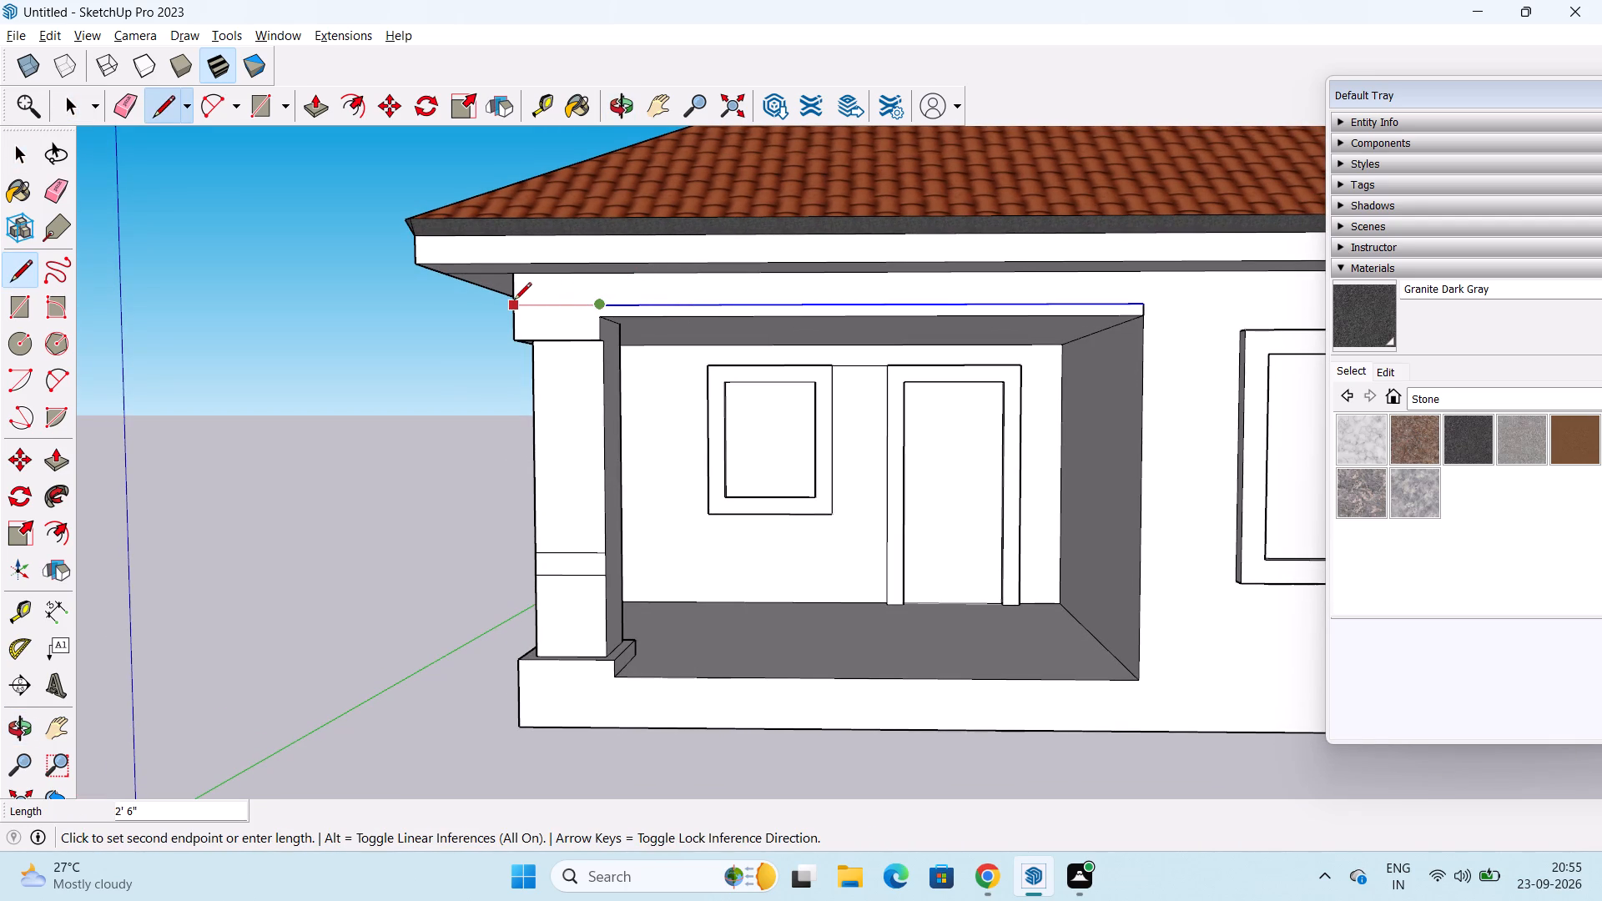
{"action": "left_click", "coordinate": [514, 301]}
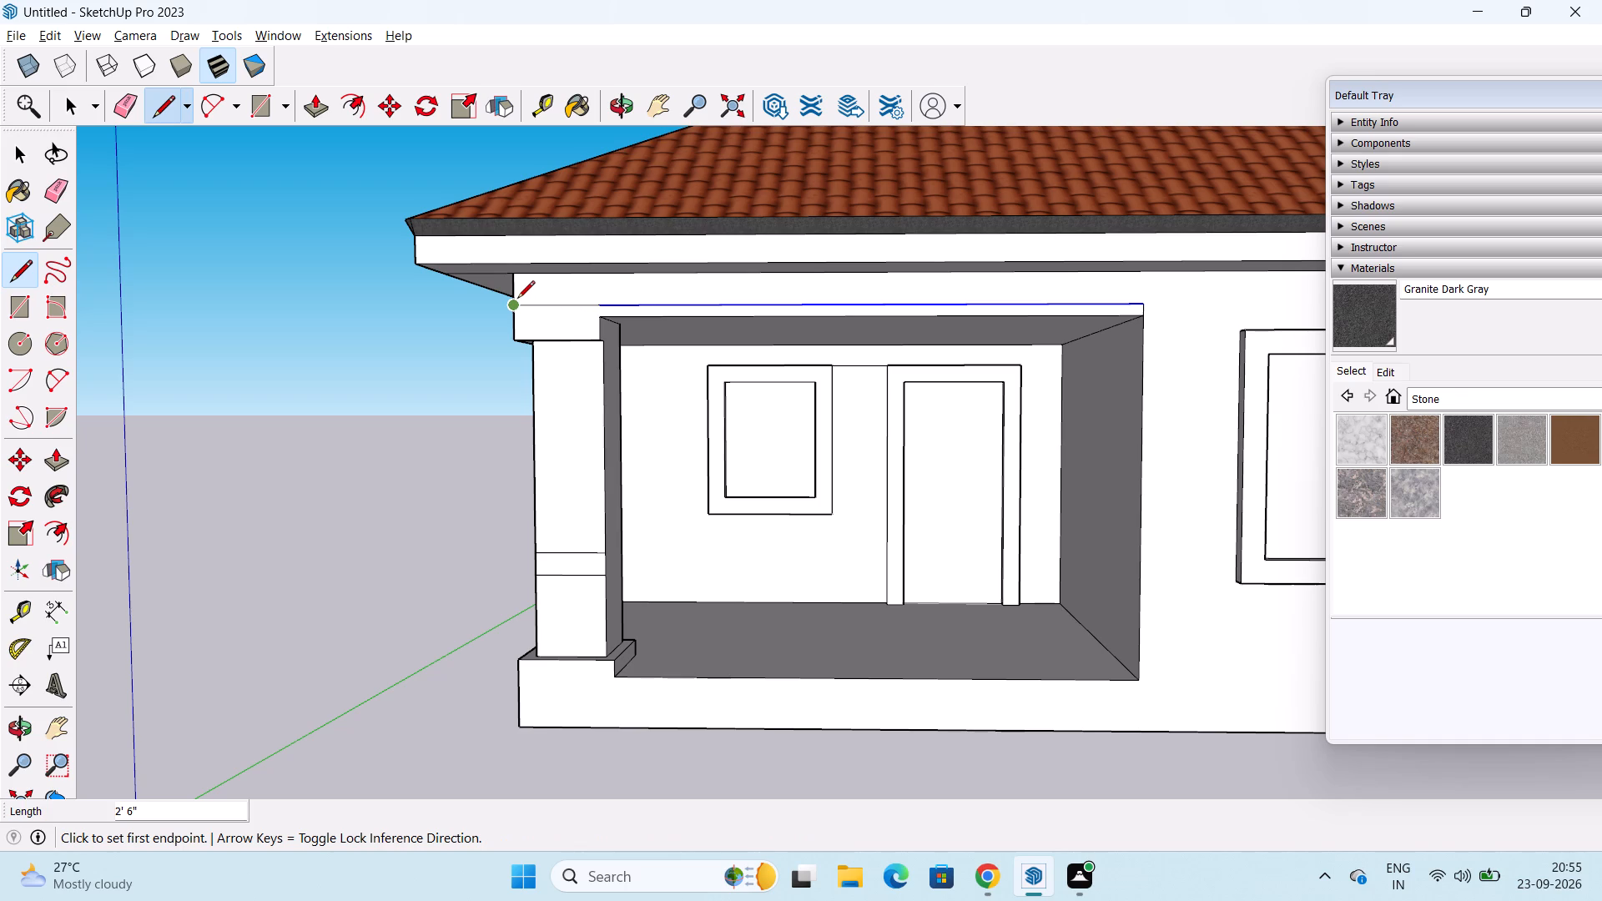
Draw a 2' 1" line across the top of the column's inner side face to separate the capital from the shaft.
{"action": "scroll", "coordinate": [517, 299], "scroll_direction": "down", "scroll_amount": 1}
{"action": "middle_click_drag", "start_coordinate": [517, 299], "coordinate": [390, 307]}
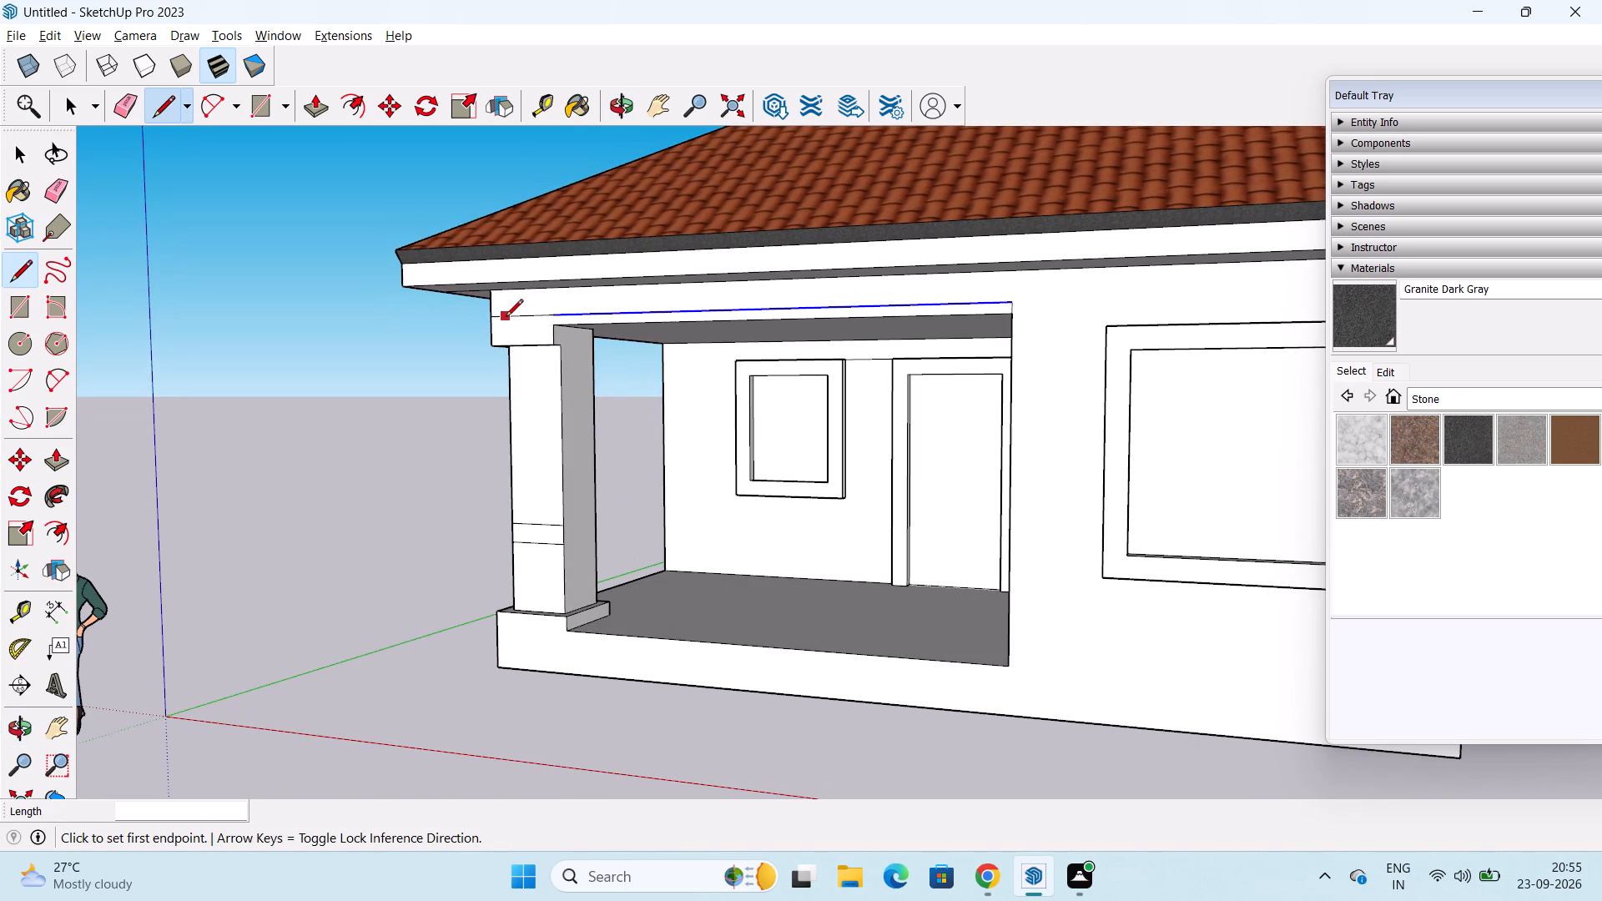
{"action": "left_click", "coordinate": [563, 349]}
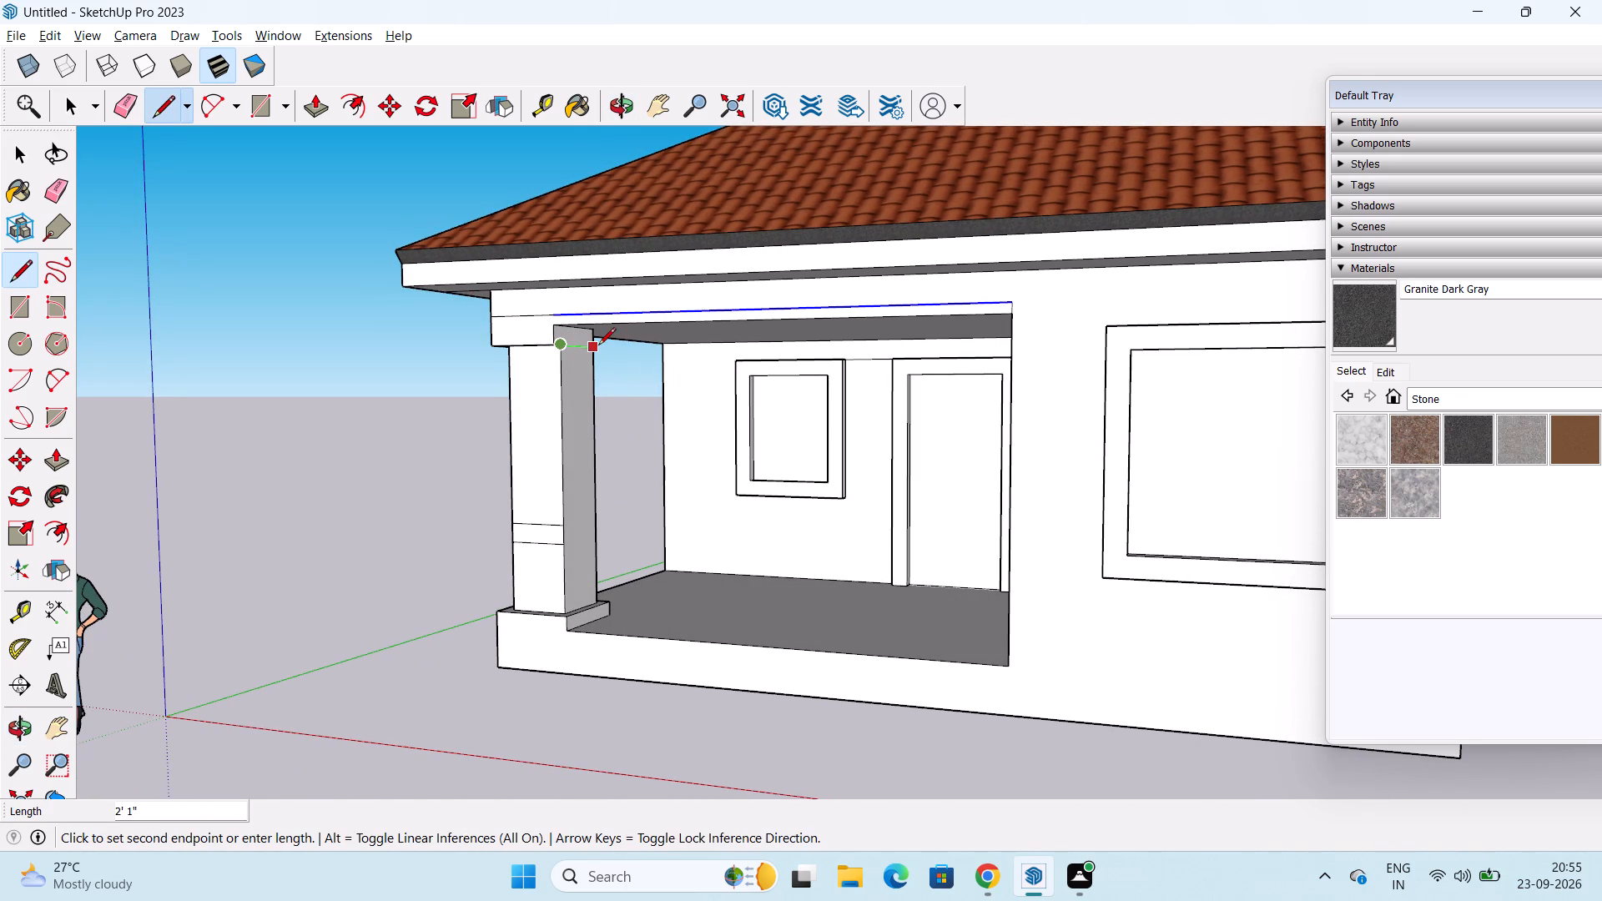
{"action": "left_click", "coordinate": [598, 346]}
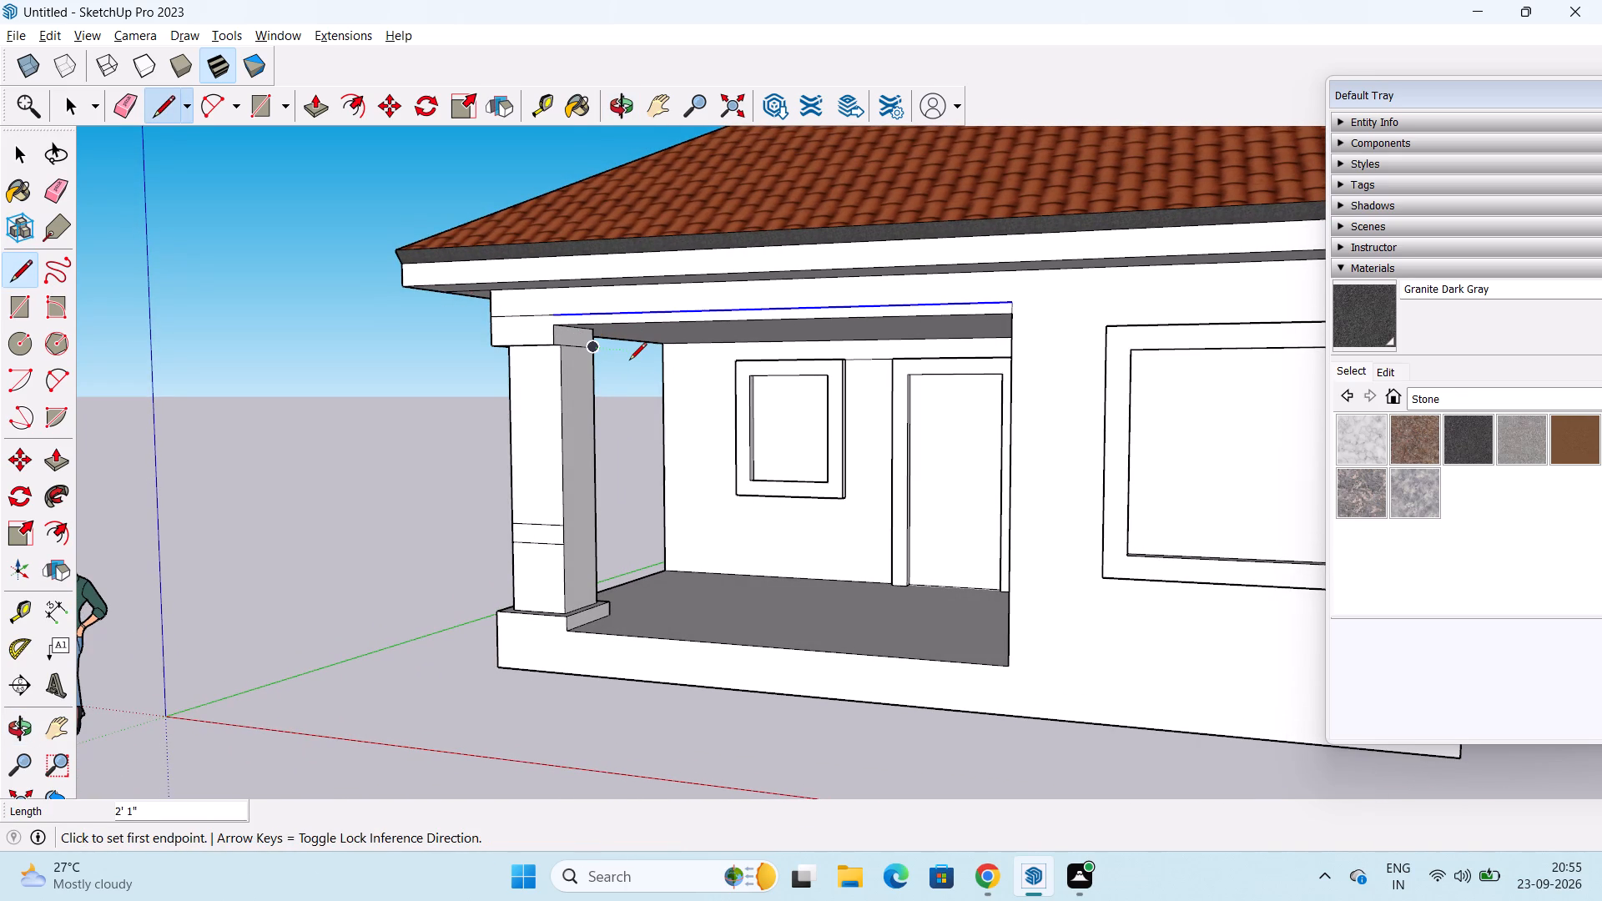
Push/Pull the lower beam band and column capital face on the front facade outward by 2".
{"action": "middle_click_drag", "start_coordinate": [629, 361], "coordinate": [590, 371]}
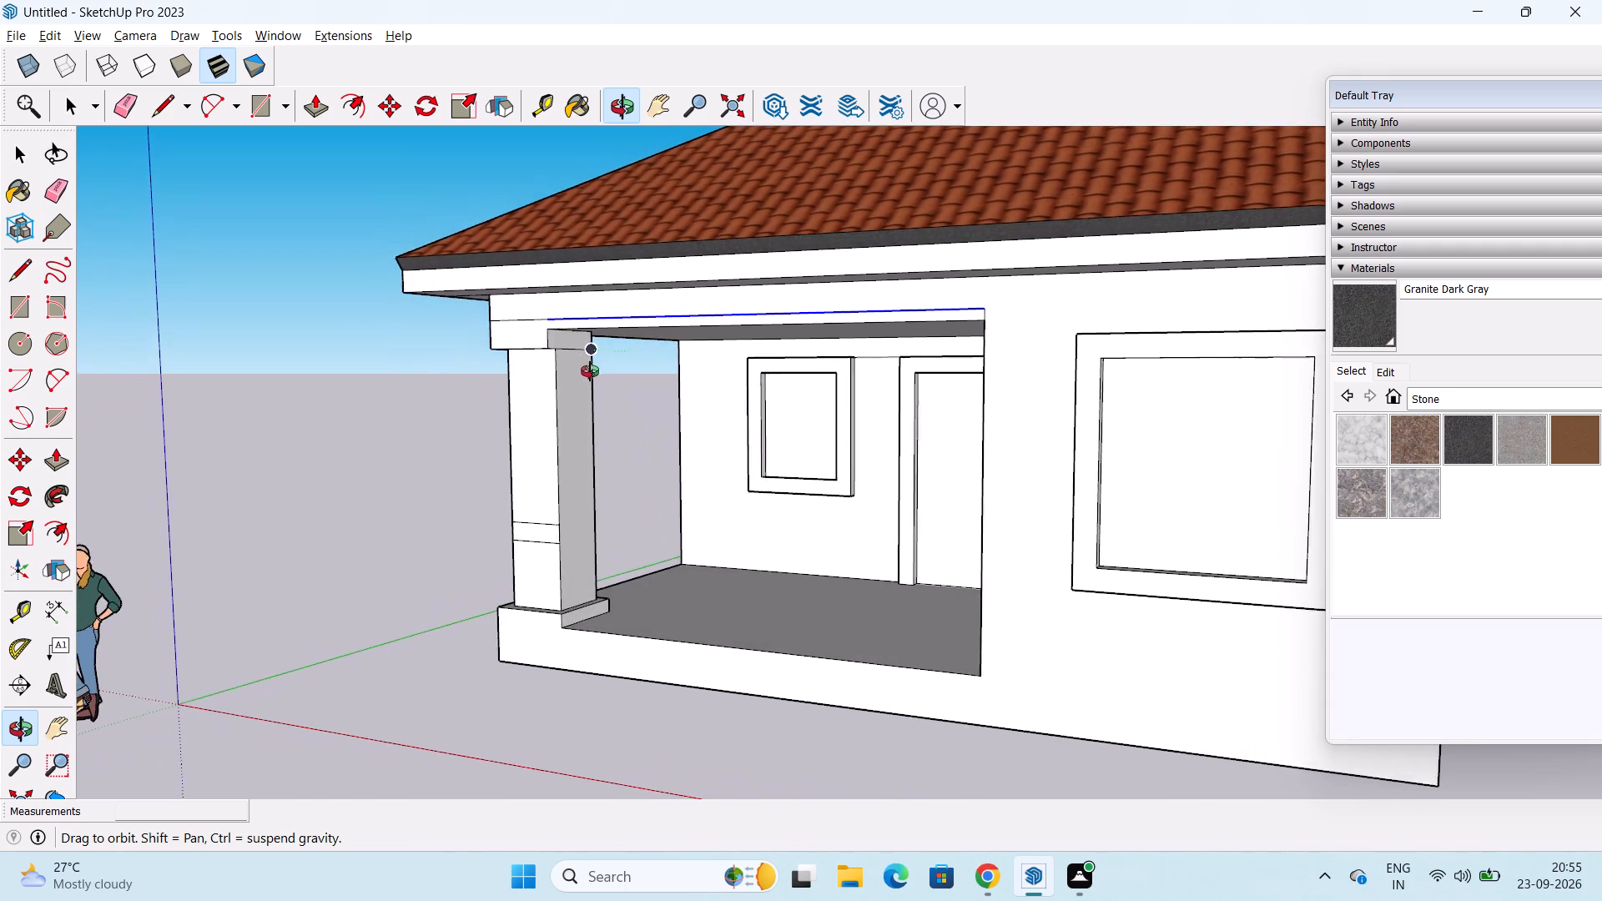
{"action": "middle_click_drag", "start_coordinate": [590, 371], "coordinate": [692, 374]}
{"action": "key", "text": "space"}
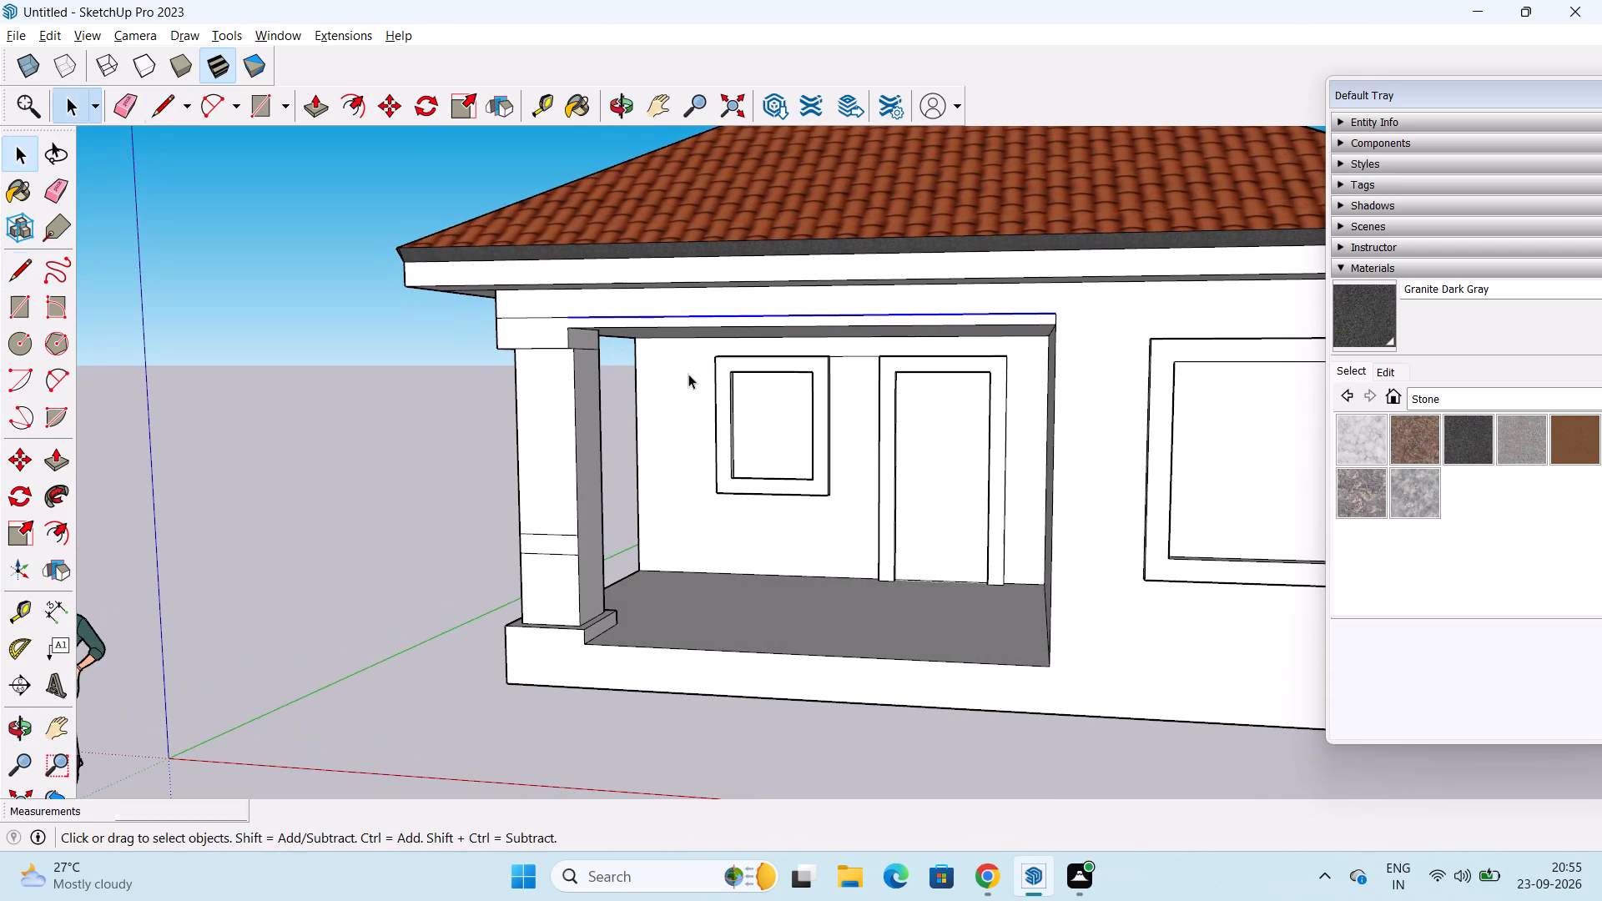
{"action": "middle_click_drag", "start_coordinate": [683, 377], "coordinate": [725, 390]}
{"action": "middle_click_drag", "start_coordinate": [707, 384], "coordinate": [707, 383]}
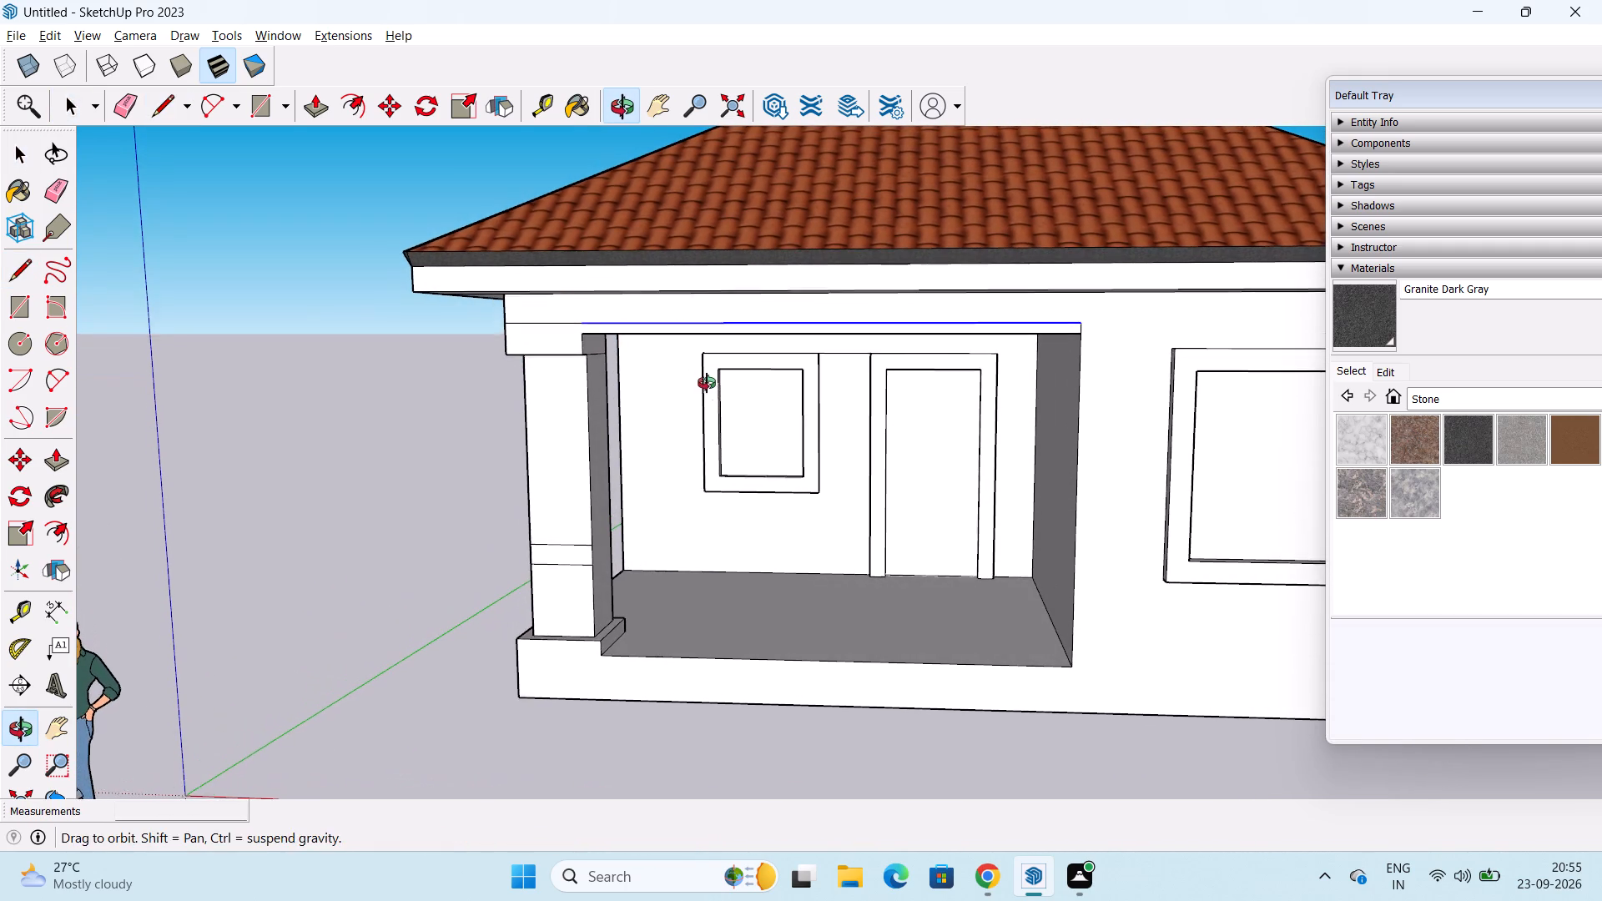
{"action": "middle_click_drag", "start_coordinate": [707, 383], "coordinate": [686, 378]}
{"action": "key", "text": "p"}
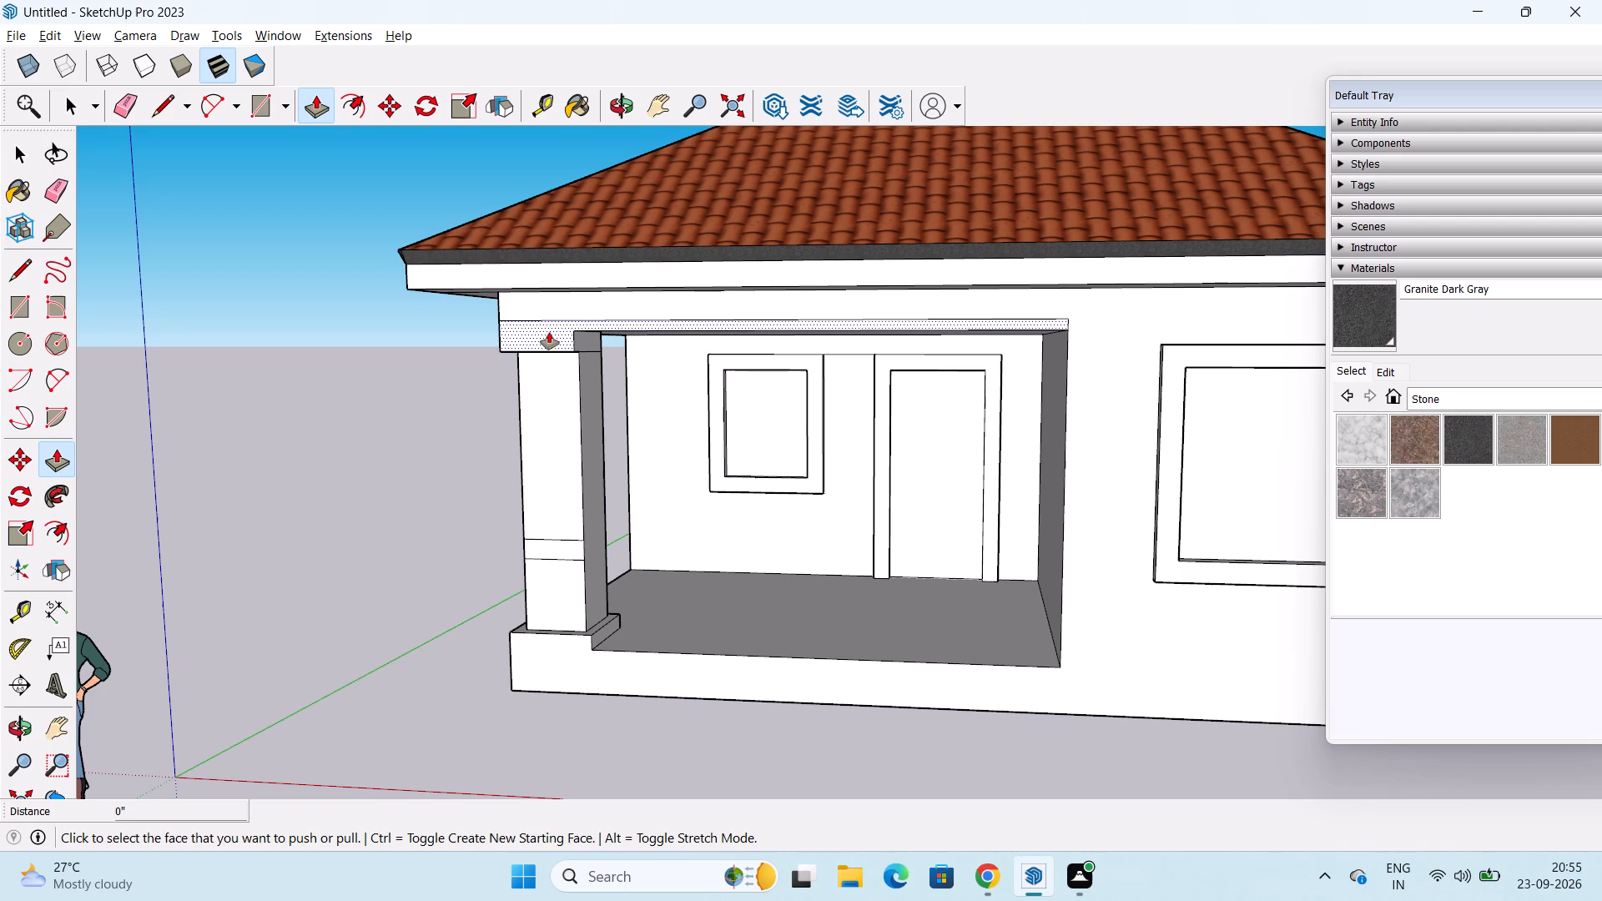
{"action": "left_click", "coordinate": [549, 332]}
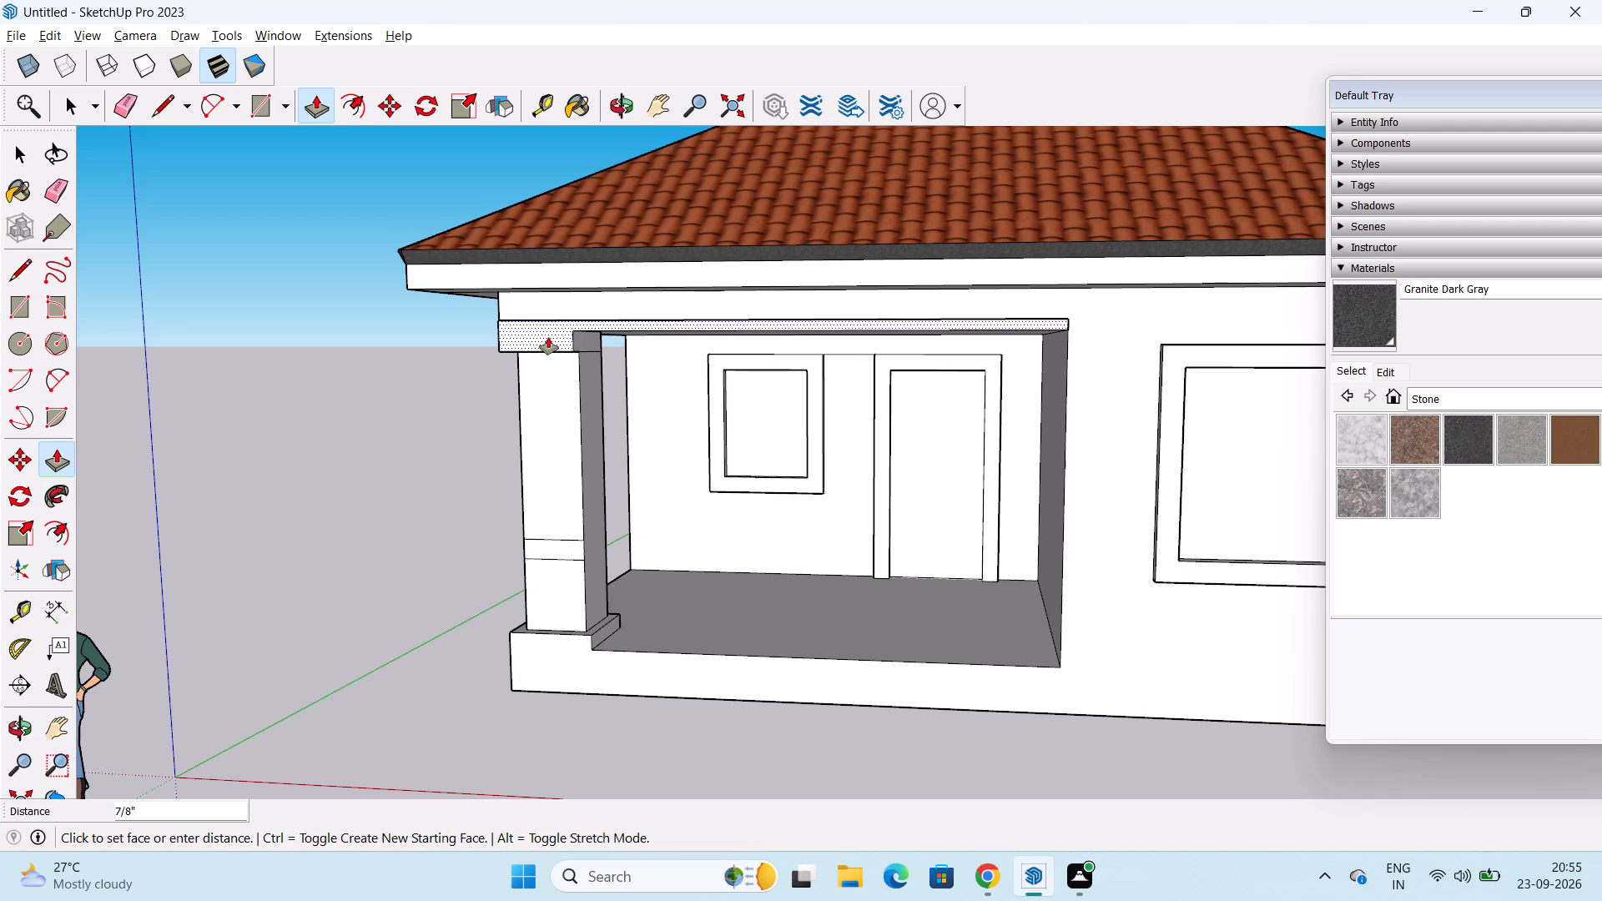
{"action": "type", "text": "2'"}
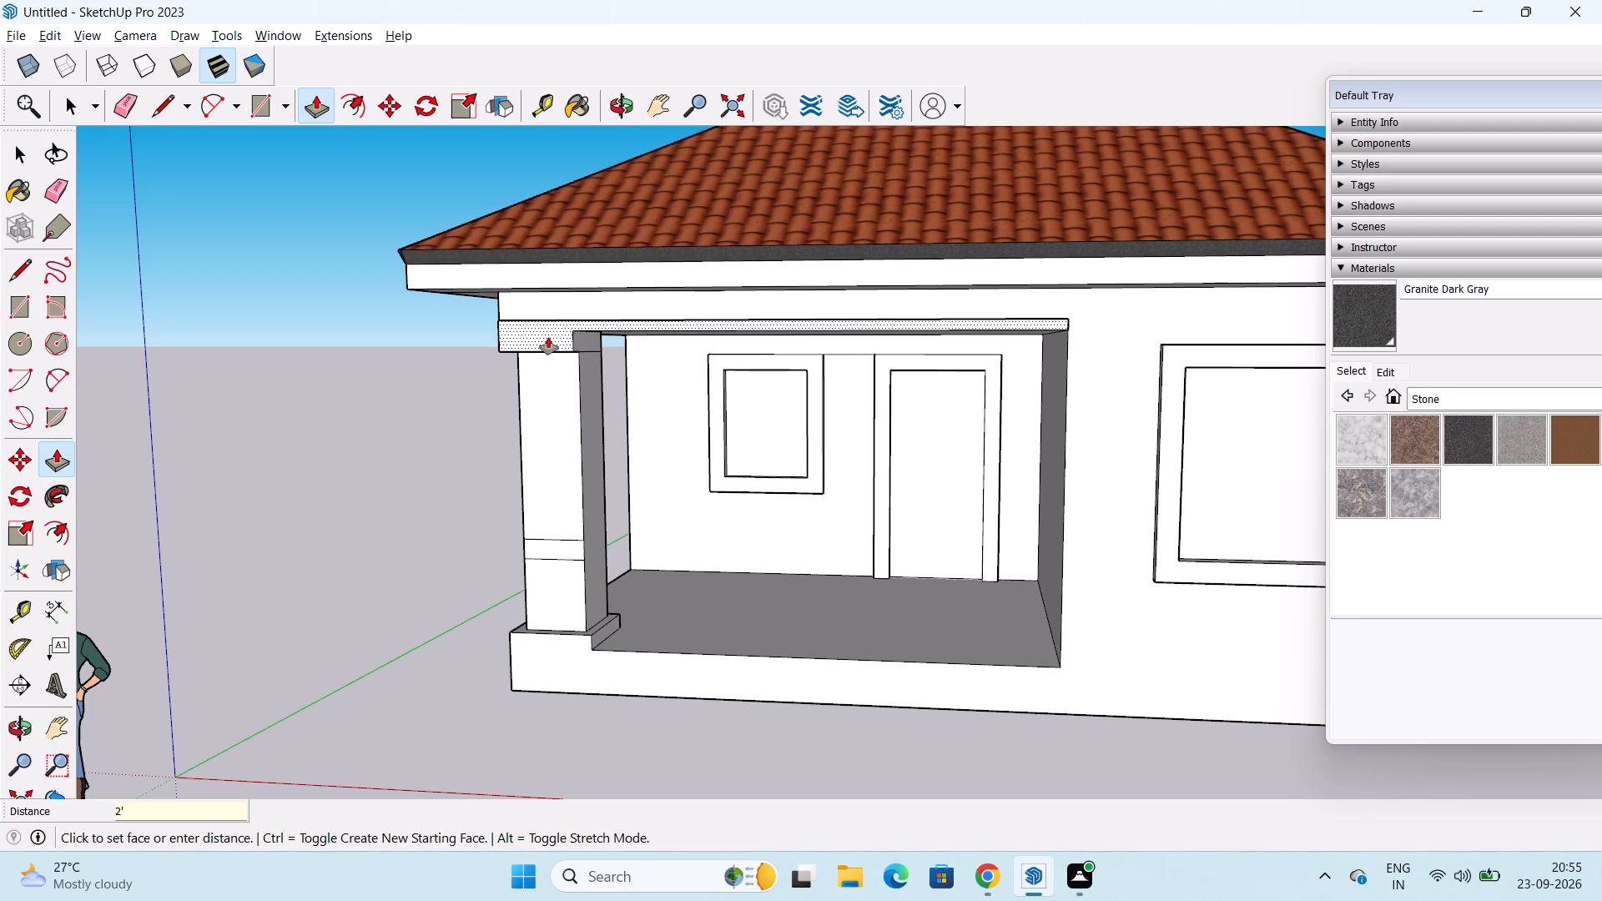
{"action": "key", "text": "BackSpace"}
{"action": "key", "text": "shift+quotedbl"}
{"action": "key", "text": "Return"}
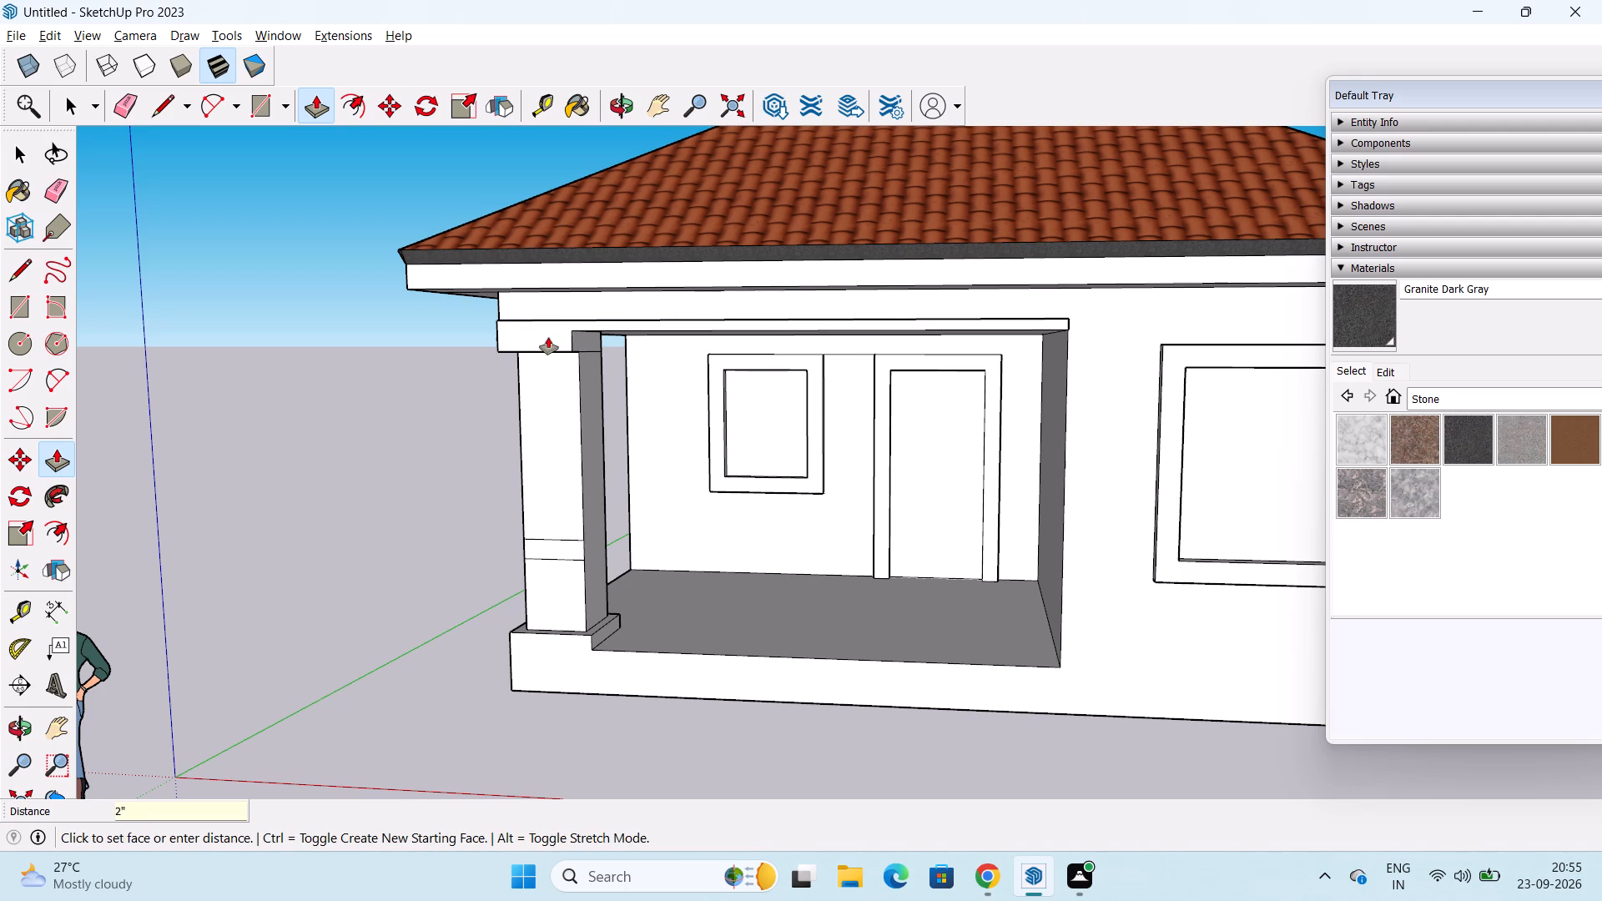
Push/Pull the column capital's inner side face toward the porch opening by 6" and by a further 3".
{"action": "middle_click_drag", "start_coordinate": [583, 391], "coordinate": [559, 387]}
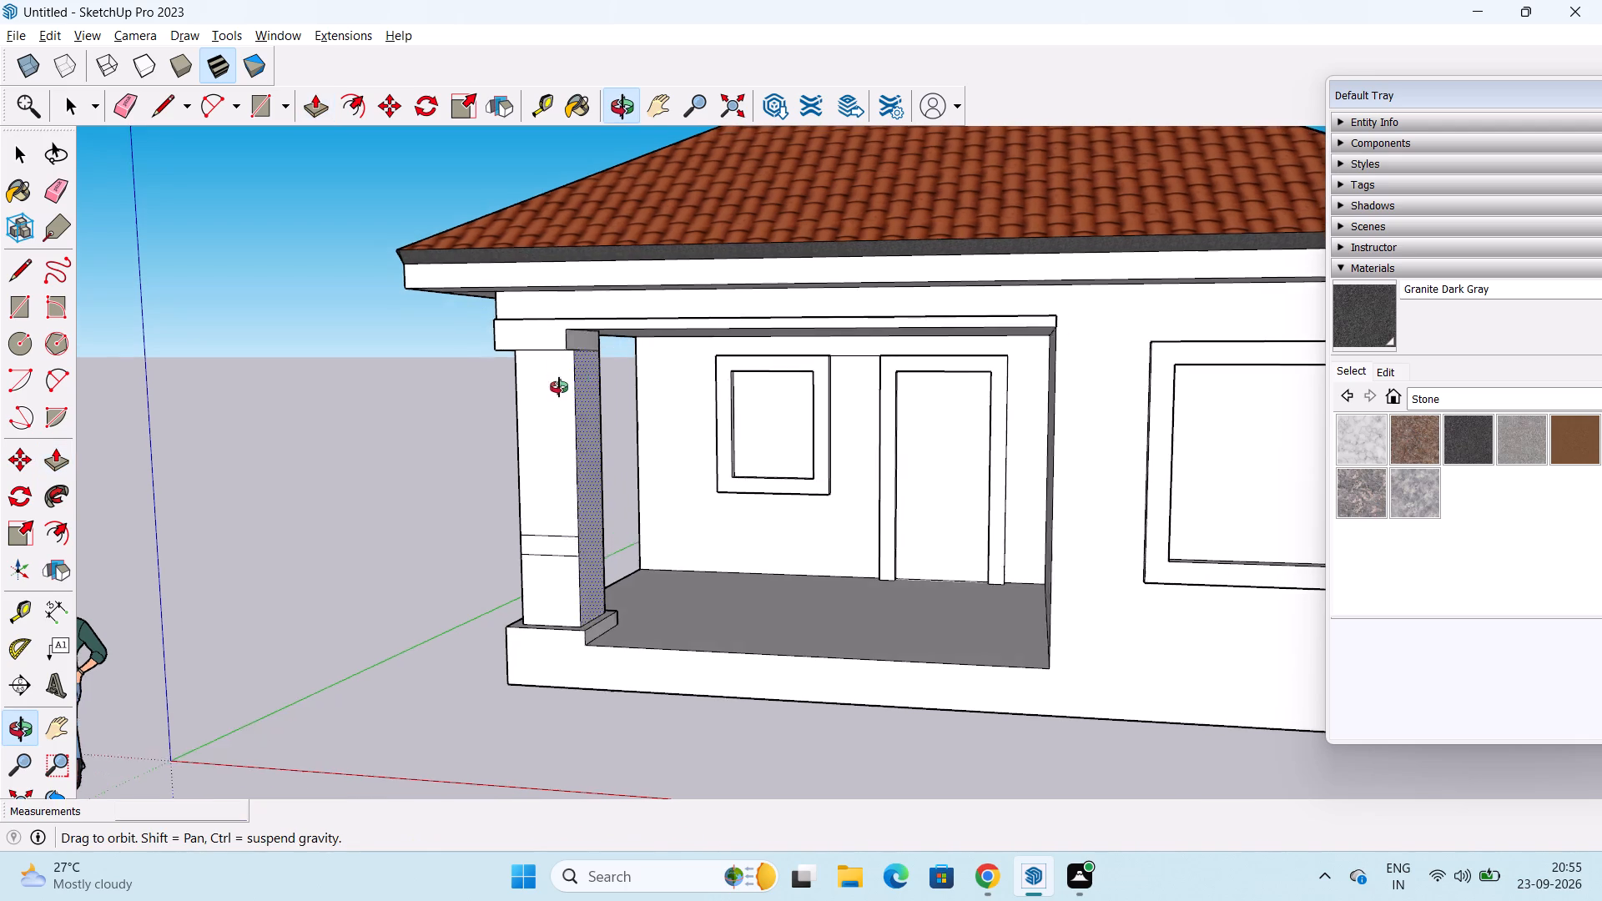
{"action": "middle_click_drag", "start_coordinate": [559, 387], "coordinate": [576, 383]}
{"action": "left_click", "coordinate": [587, 335]}
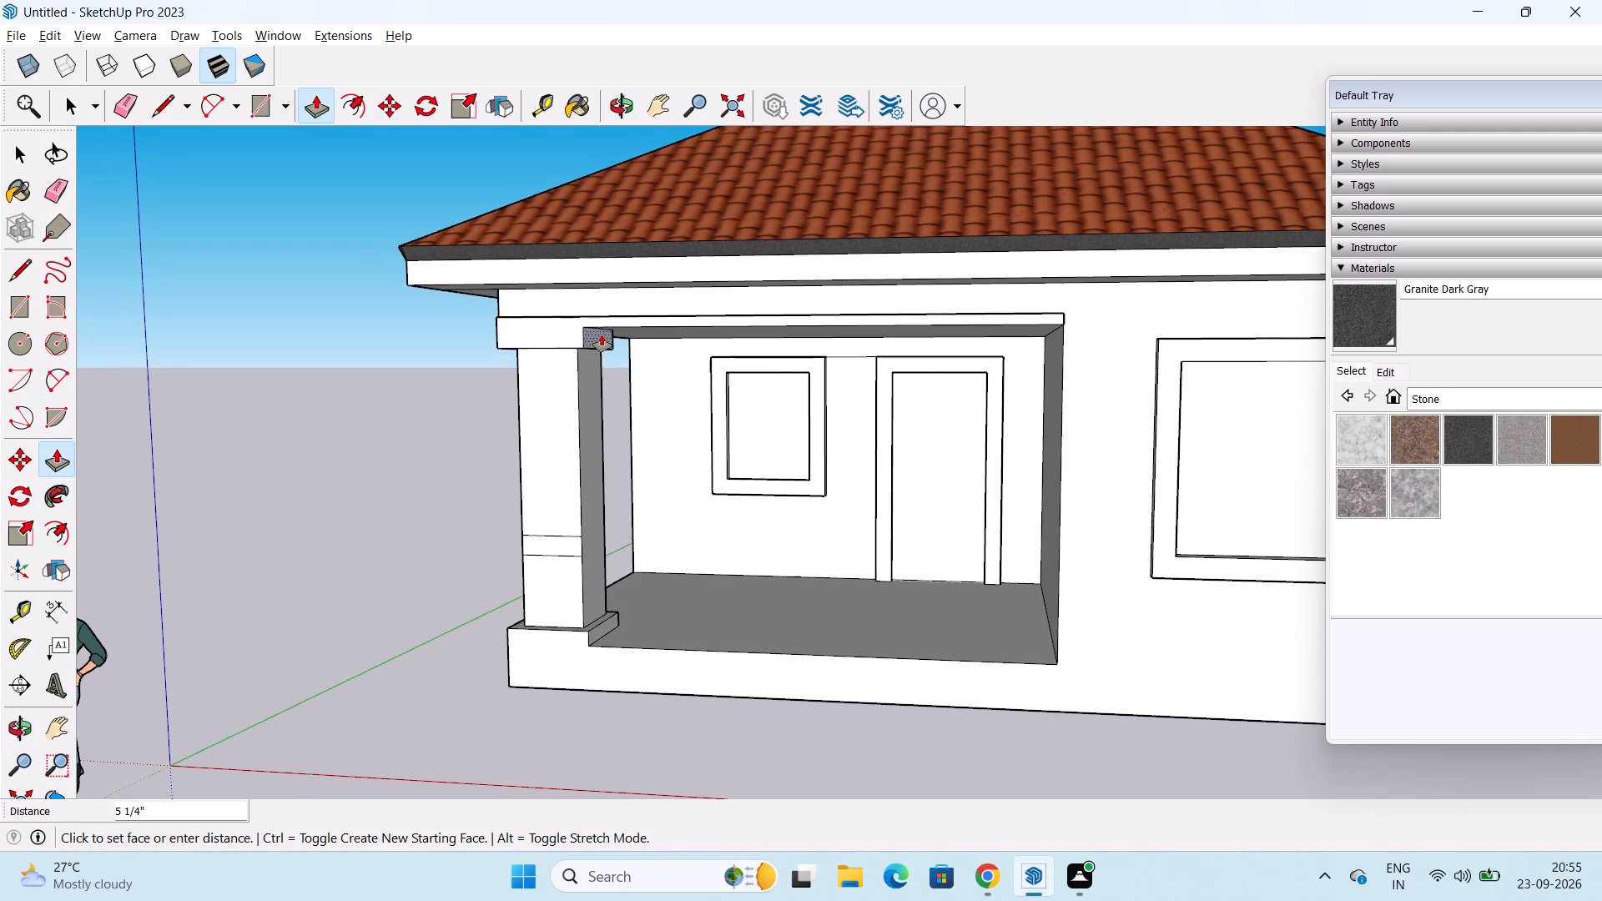
{"action": "middle_click_drag", "start_coordinate": [614, 334], "coordinate": [640, 346]}
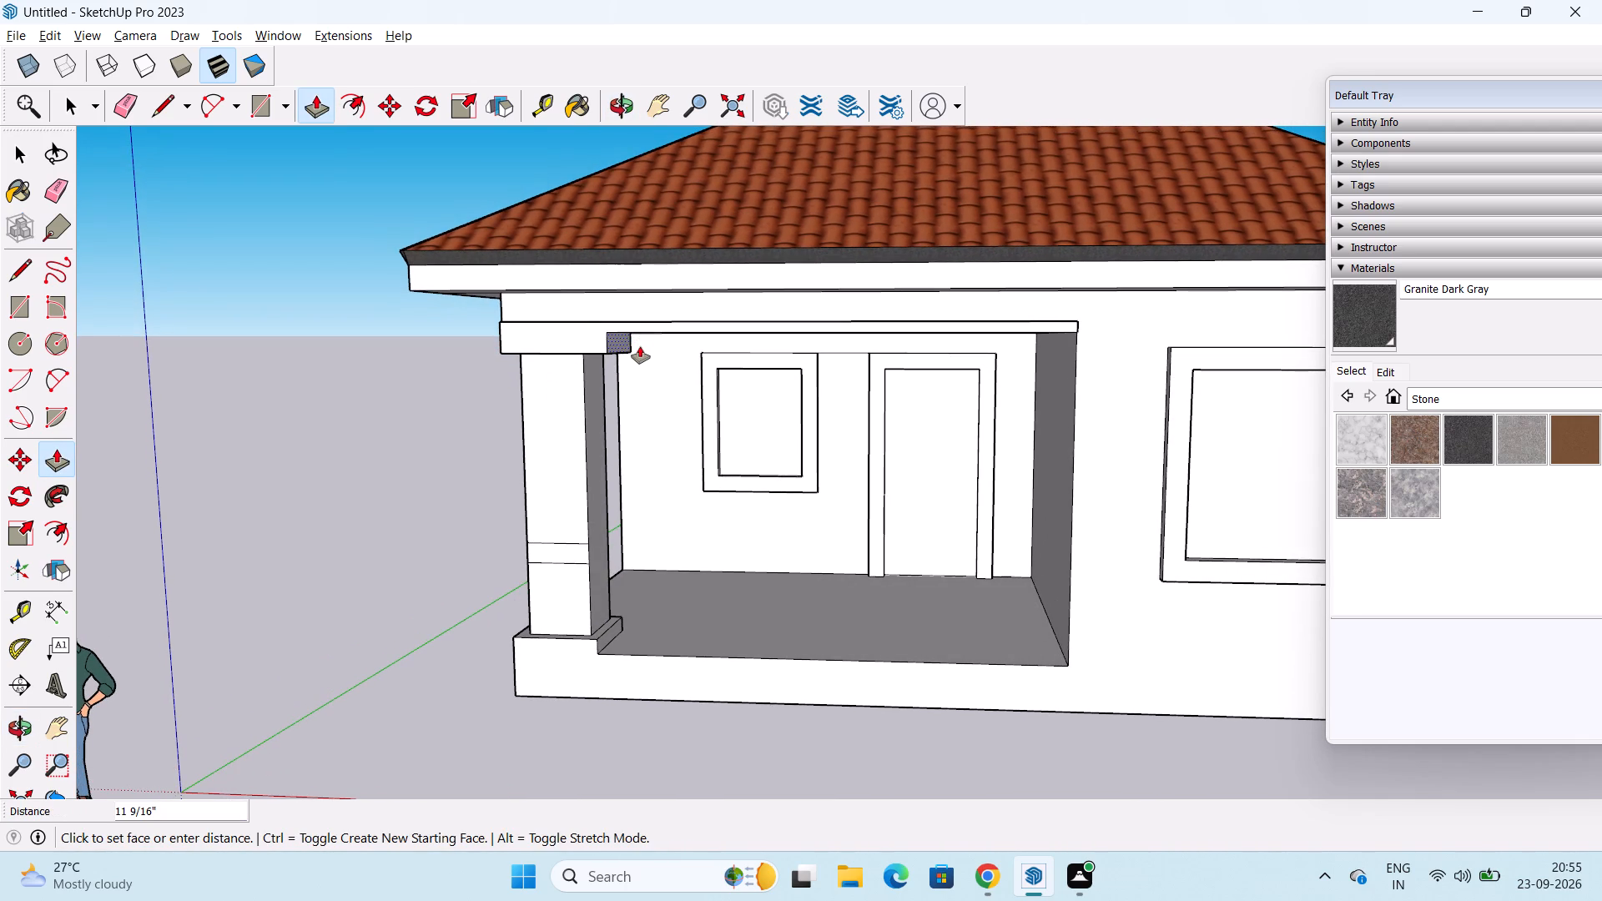
{"action": "middle_click_drag", "start_coordinate": [617, 342], "coordinate": [667, 340]}
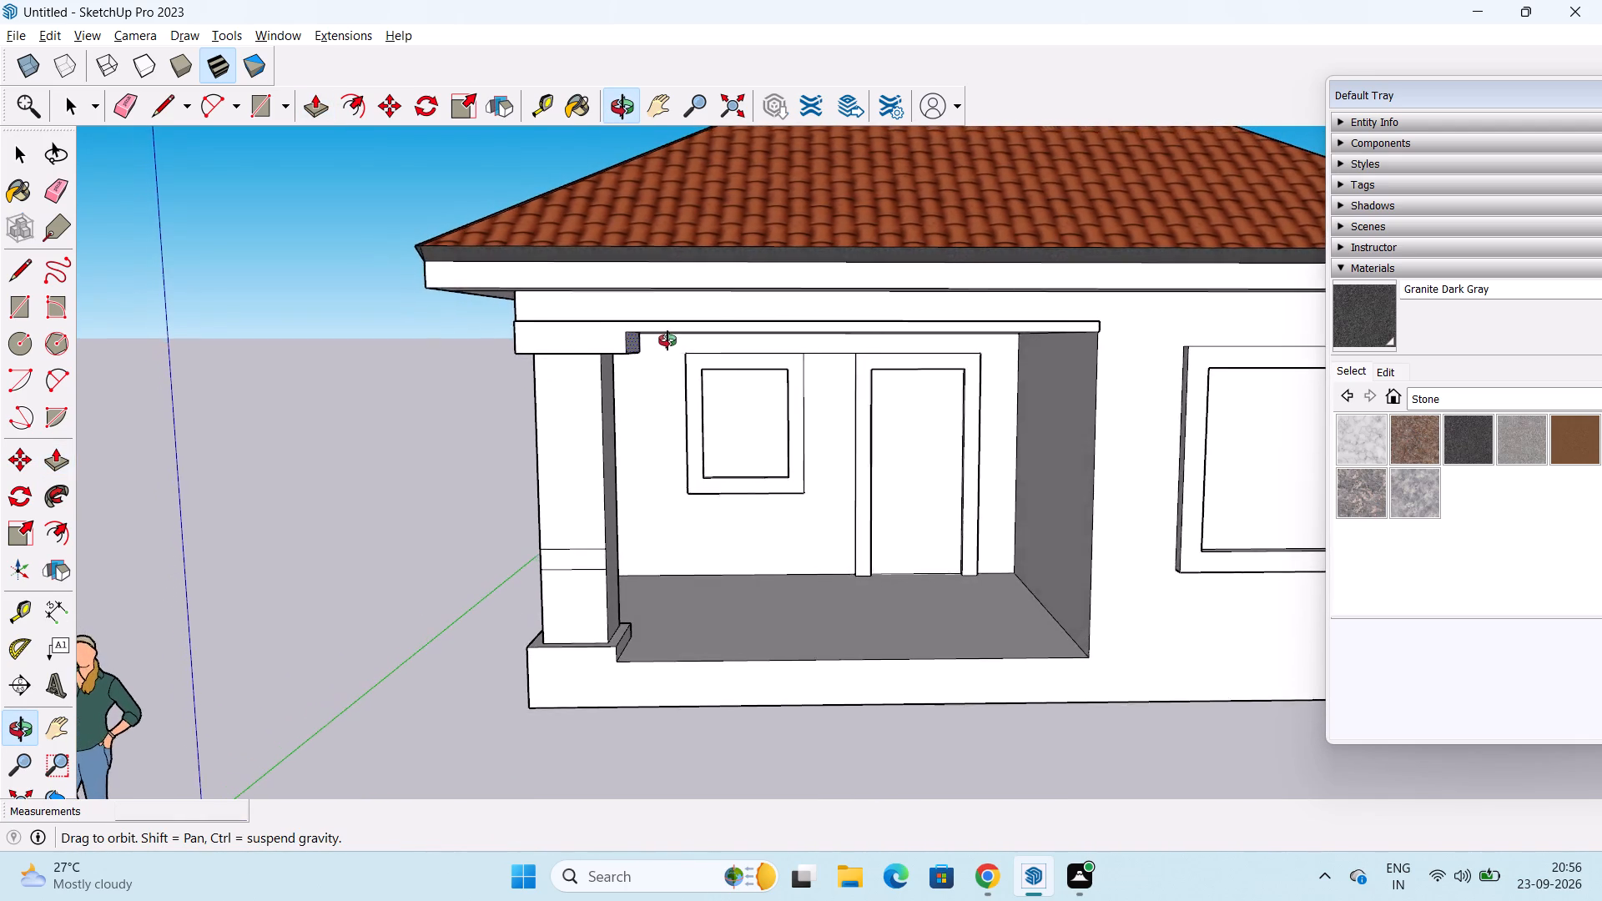
{"action": "middle_click_drag", "start_coordinate": [667, 340], "coordinate": [673, 327]}
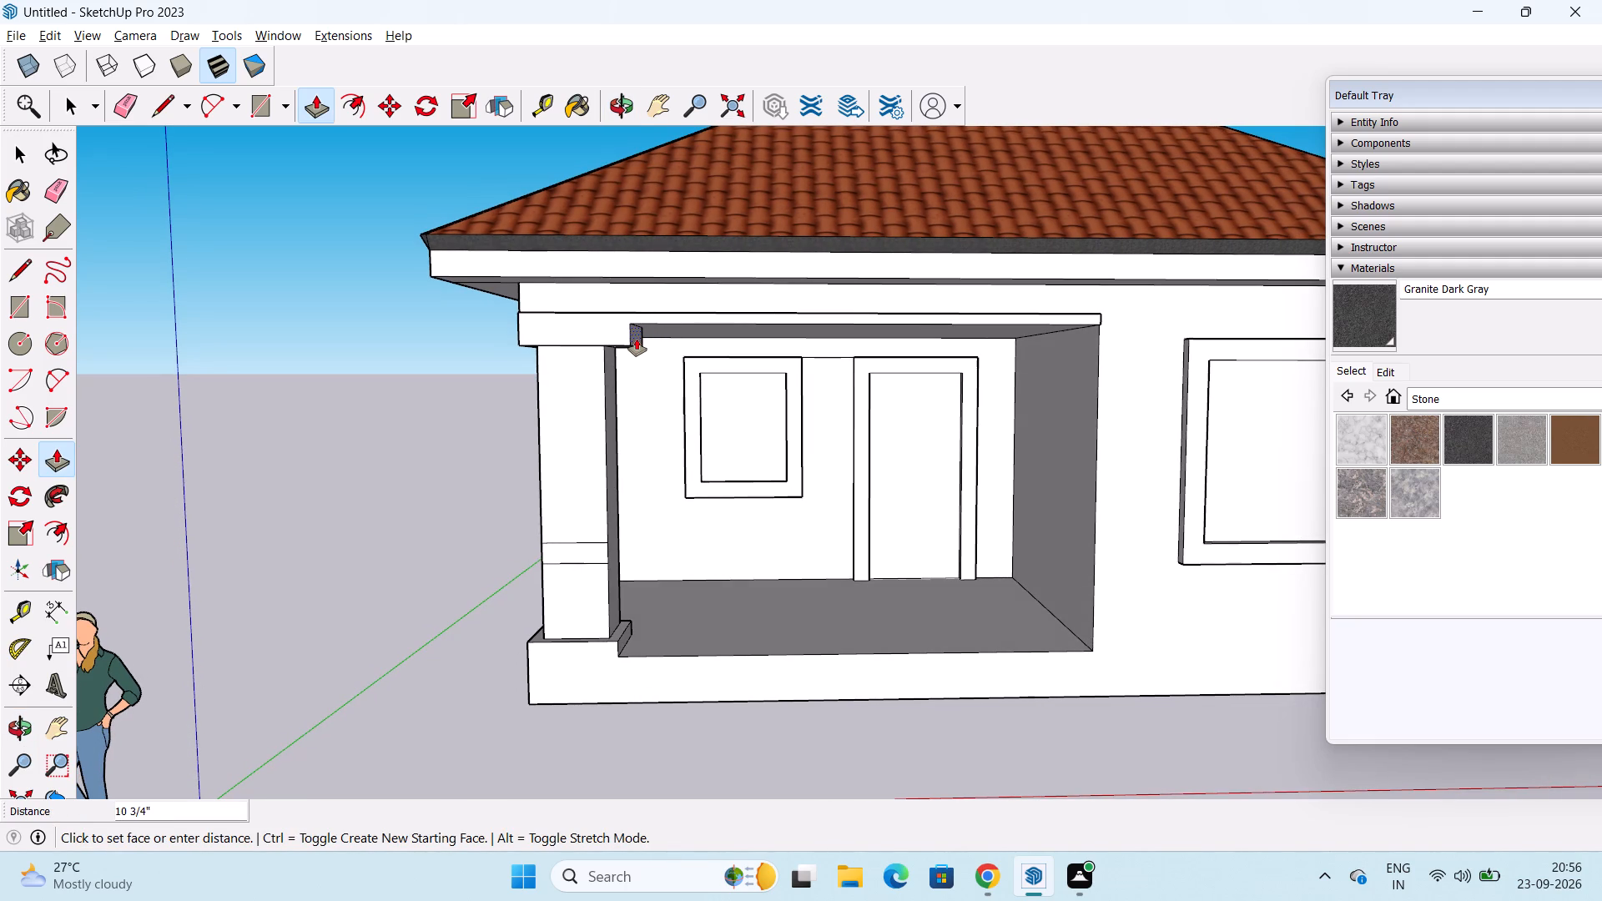
{"action": "type", "text": "6\""}
{"action": "key", "text": "Return"}
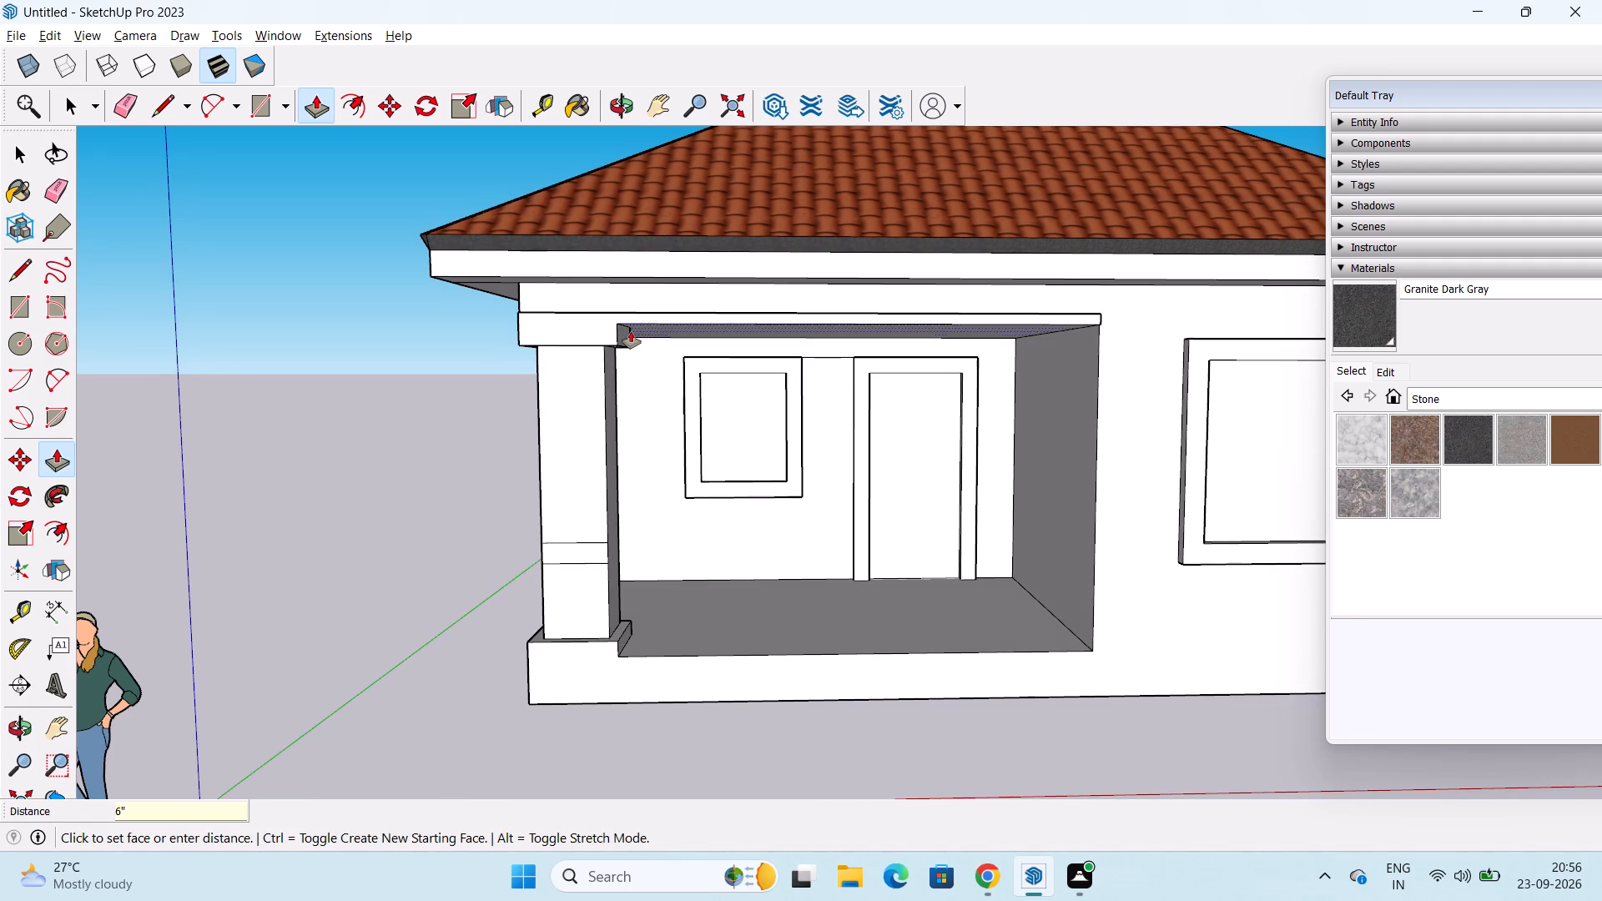
{"action": "left_click", "coordinate": [626, 333]}
{"action": "type", "text": "3\""}
{"action": "key", "text": "Return"}
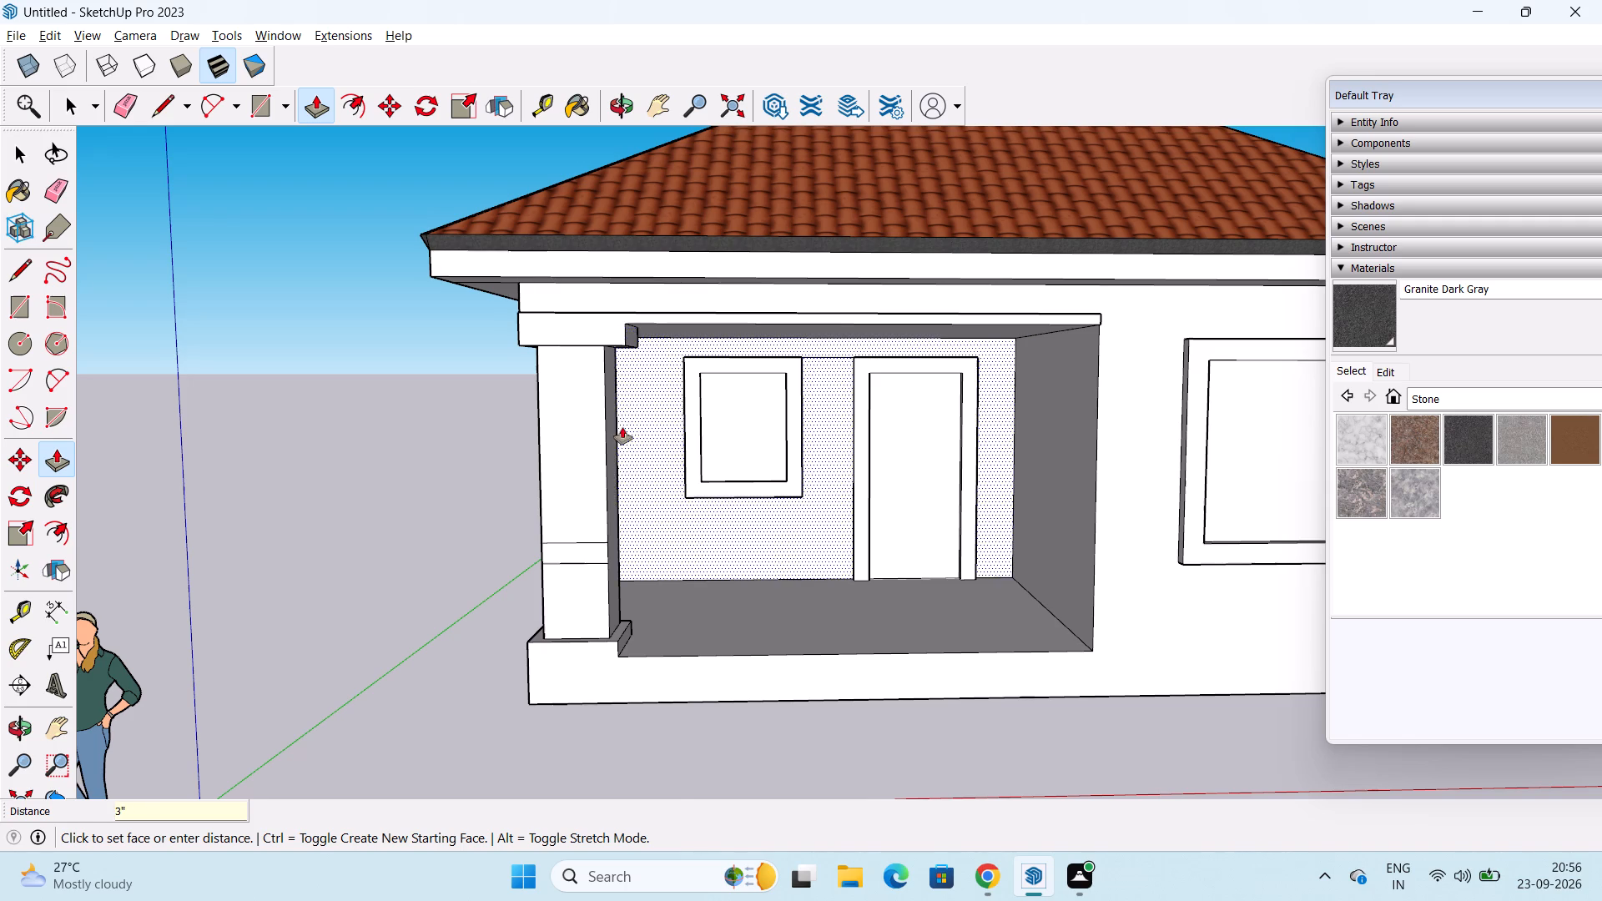
Draw a 2' 1" line across the top of the column's rear face, level with the underside of the capital.
{"action": "middle_click_drag", "start_coordinate": [622, 427], "coordinate": [695, 435]}
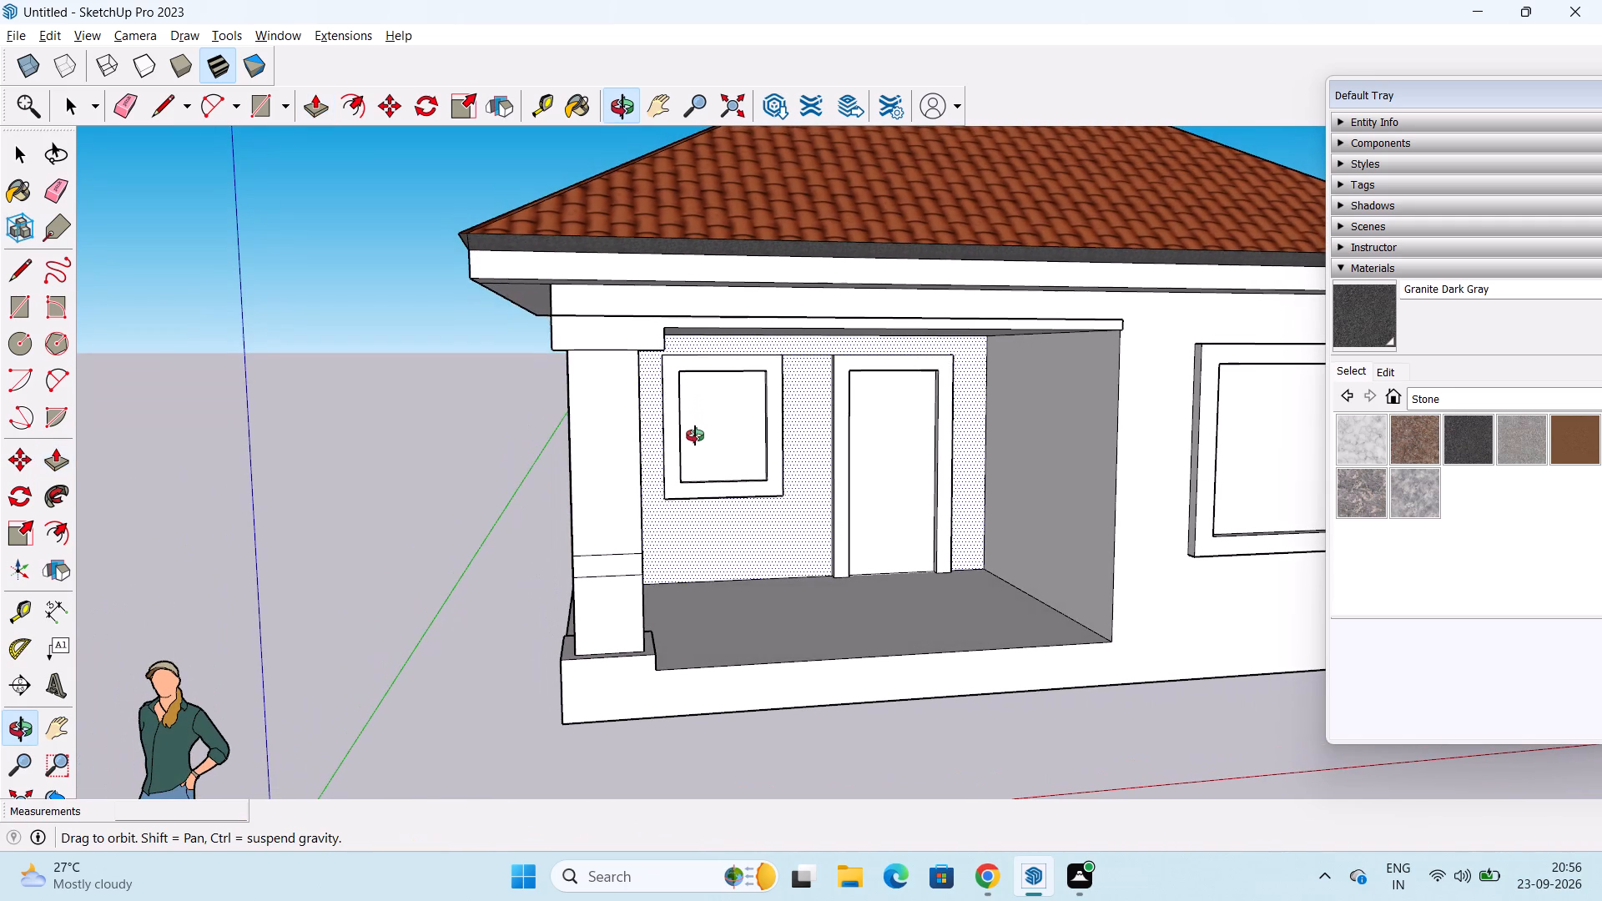
{"action": "middle_click_drag", "start_coordinate": [695, 435], "coordinate": [899, 470]}
{"action": "middle_click_drag", "start_coordinate": [552, 519], "coordinate": [912, 535]}
{"action": "middle_click_drag", "start_coordinate": [901, 532], "coordinate": [988, 519]}
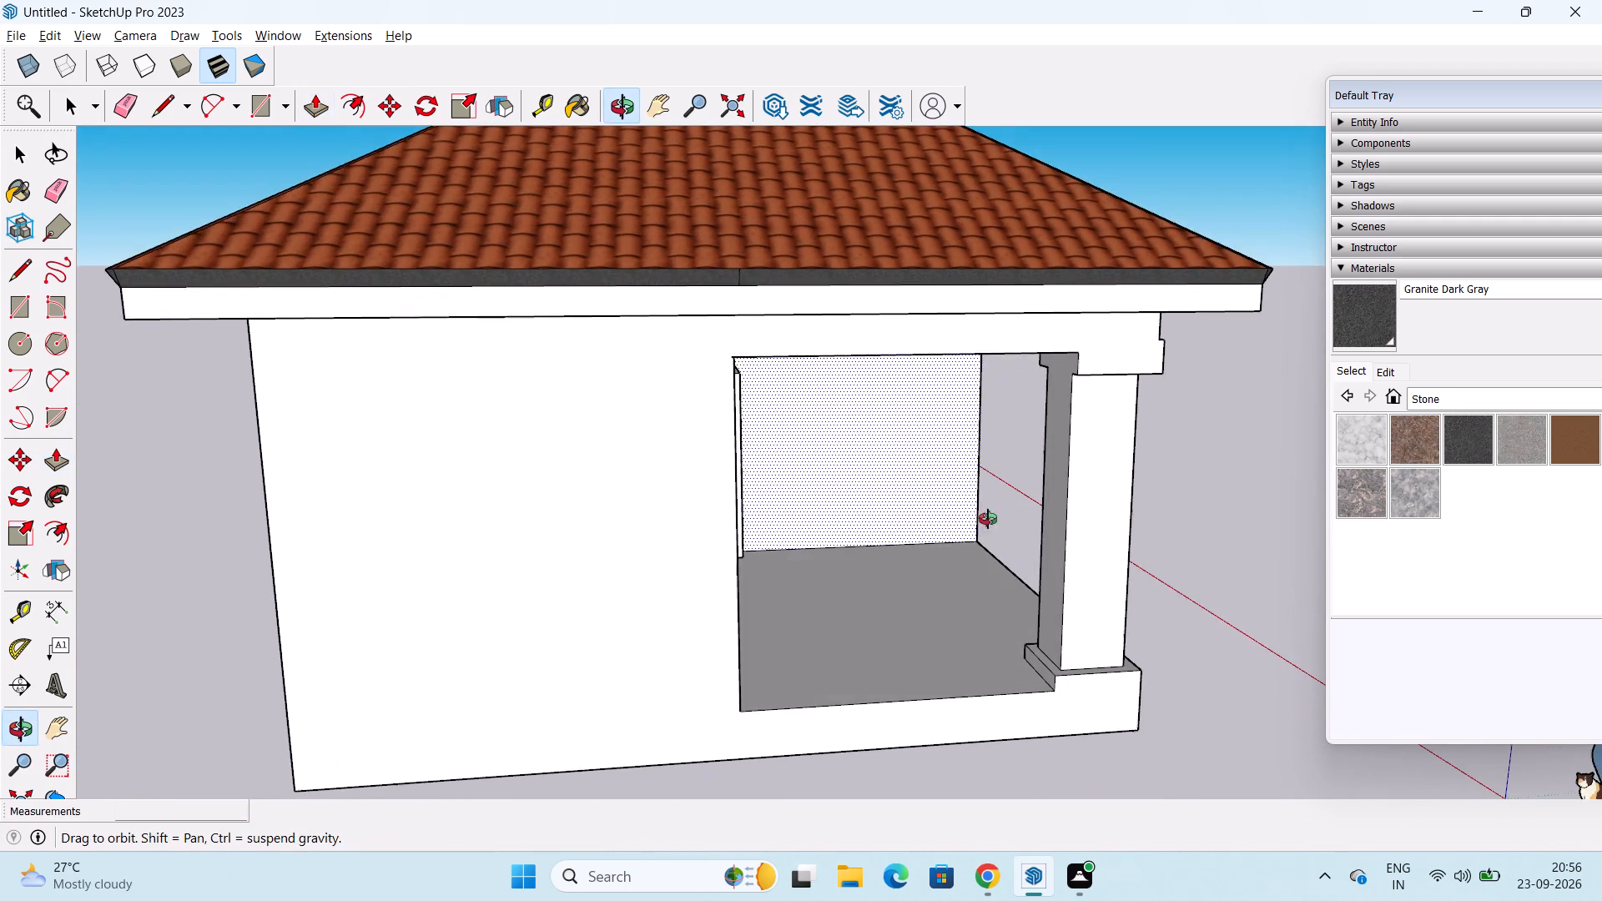
{"action": "middle_click_drag", "start_coordinate": [988, 519], "coordinate": [989, 518]}
{"action": "scroll", "coordinate": [1014, 448], "scroll_direction": "up", "scroll_amount": 6}
{"action": "key", "text": "l"}
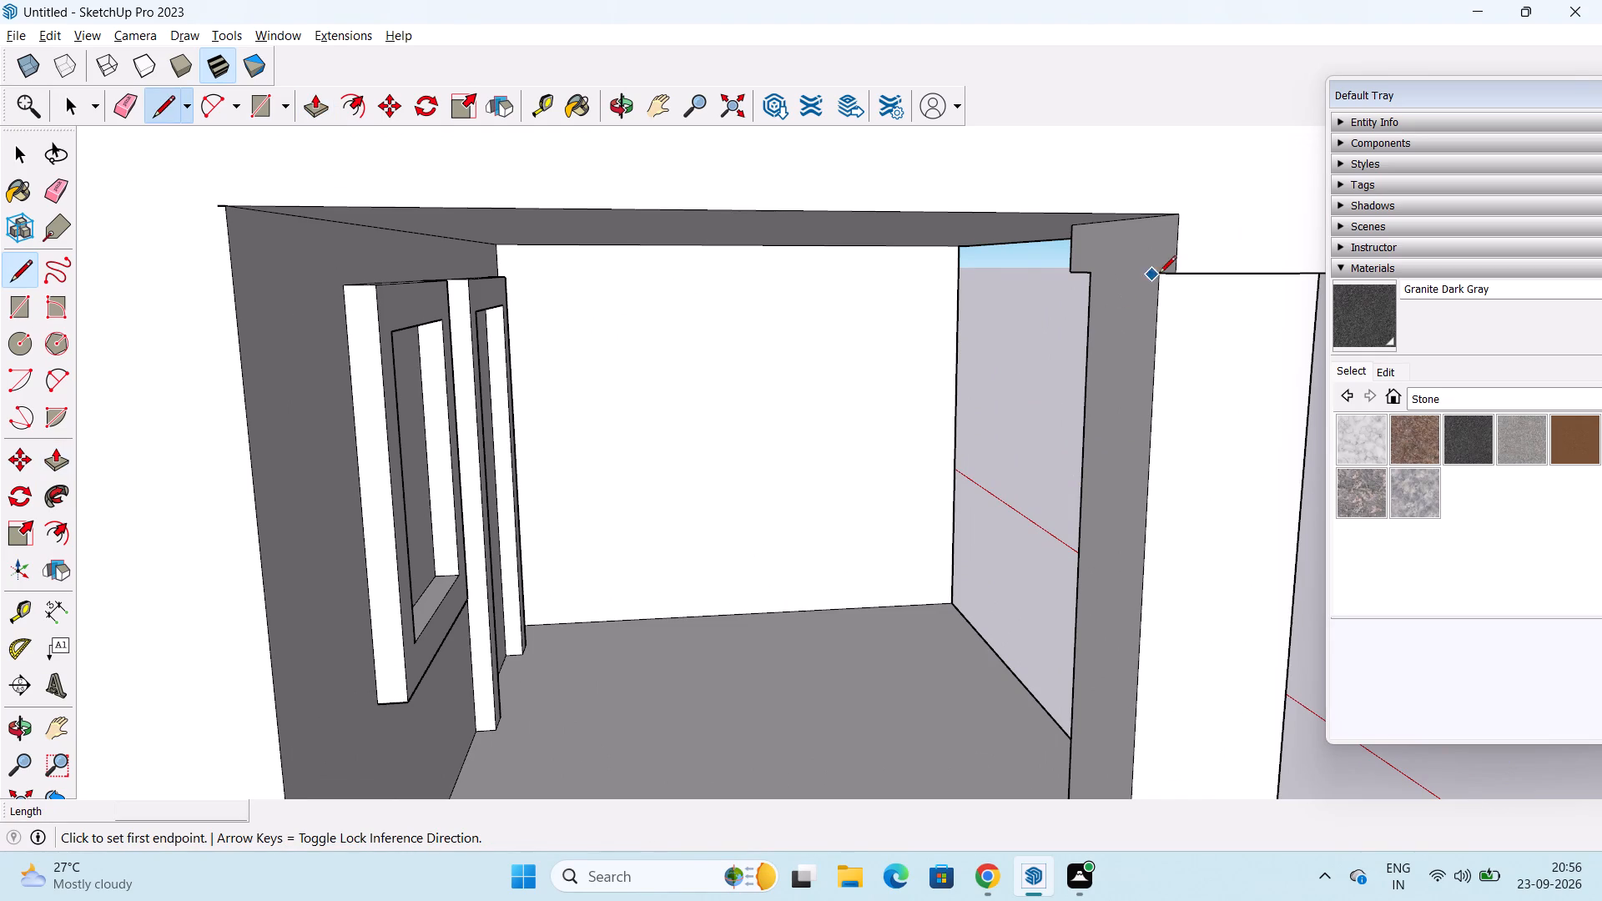
{"action": "left_click", "coordinate": [1161, 273]}
{"action": "left_click", "coordinate": [1089, 271]}
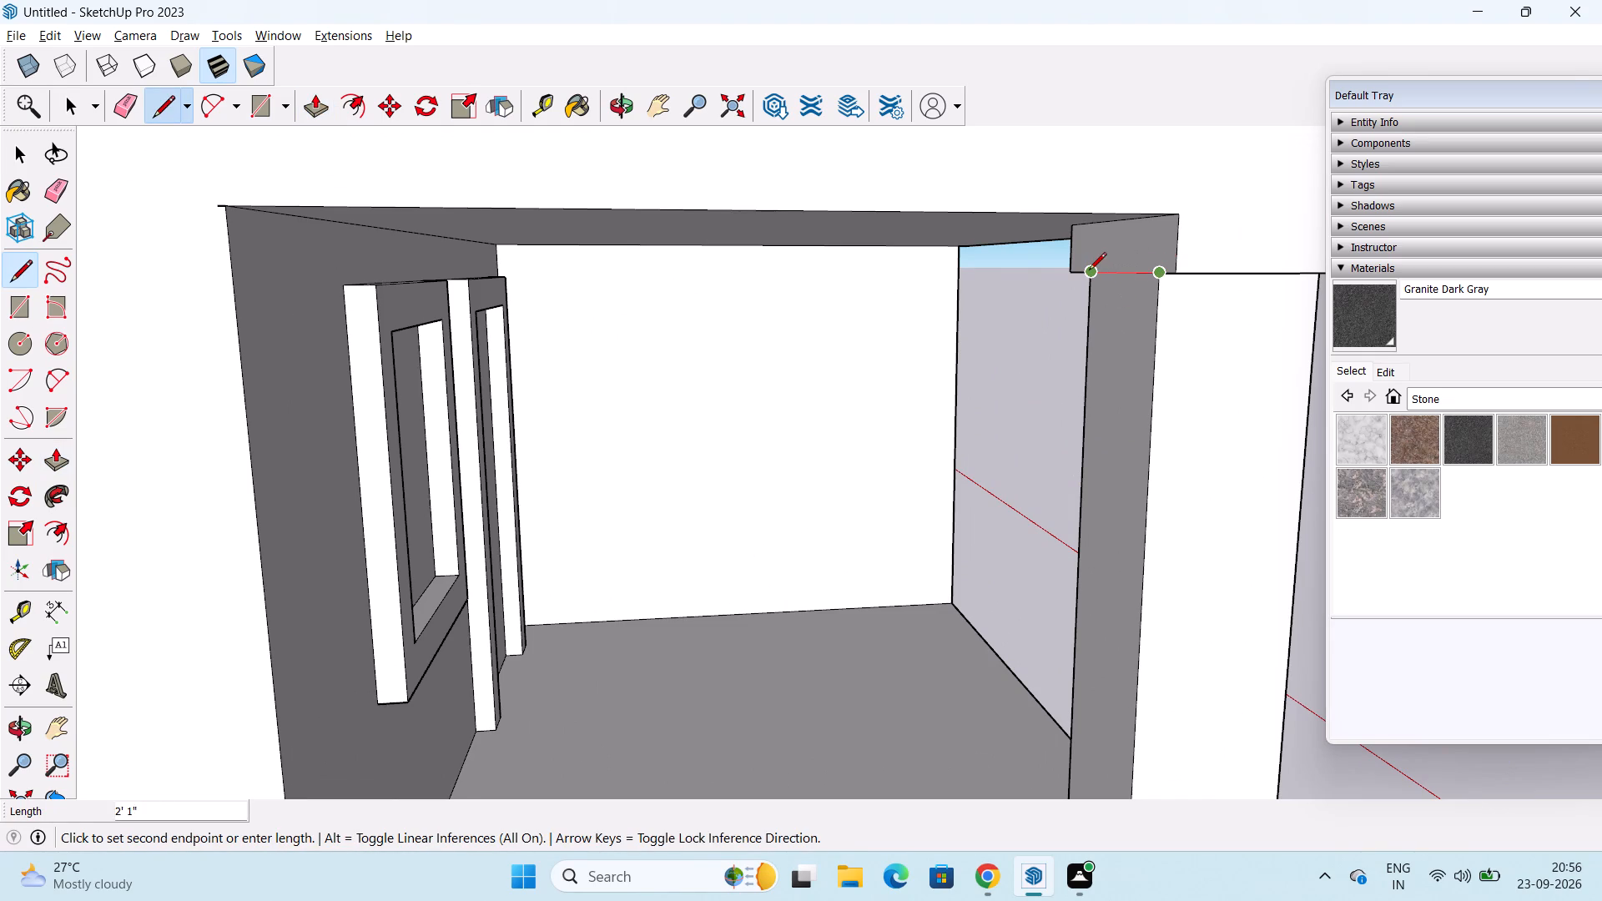
Push/Pull the capital's rear face 10' 1" across the side porch opening to the house wall, forming a deeper side beam.
{"action": "key", "text": "space"}
{"action": "key", "text": "p"}
{"action": "left_click", "coordinate": [1153, 246]}
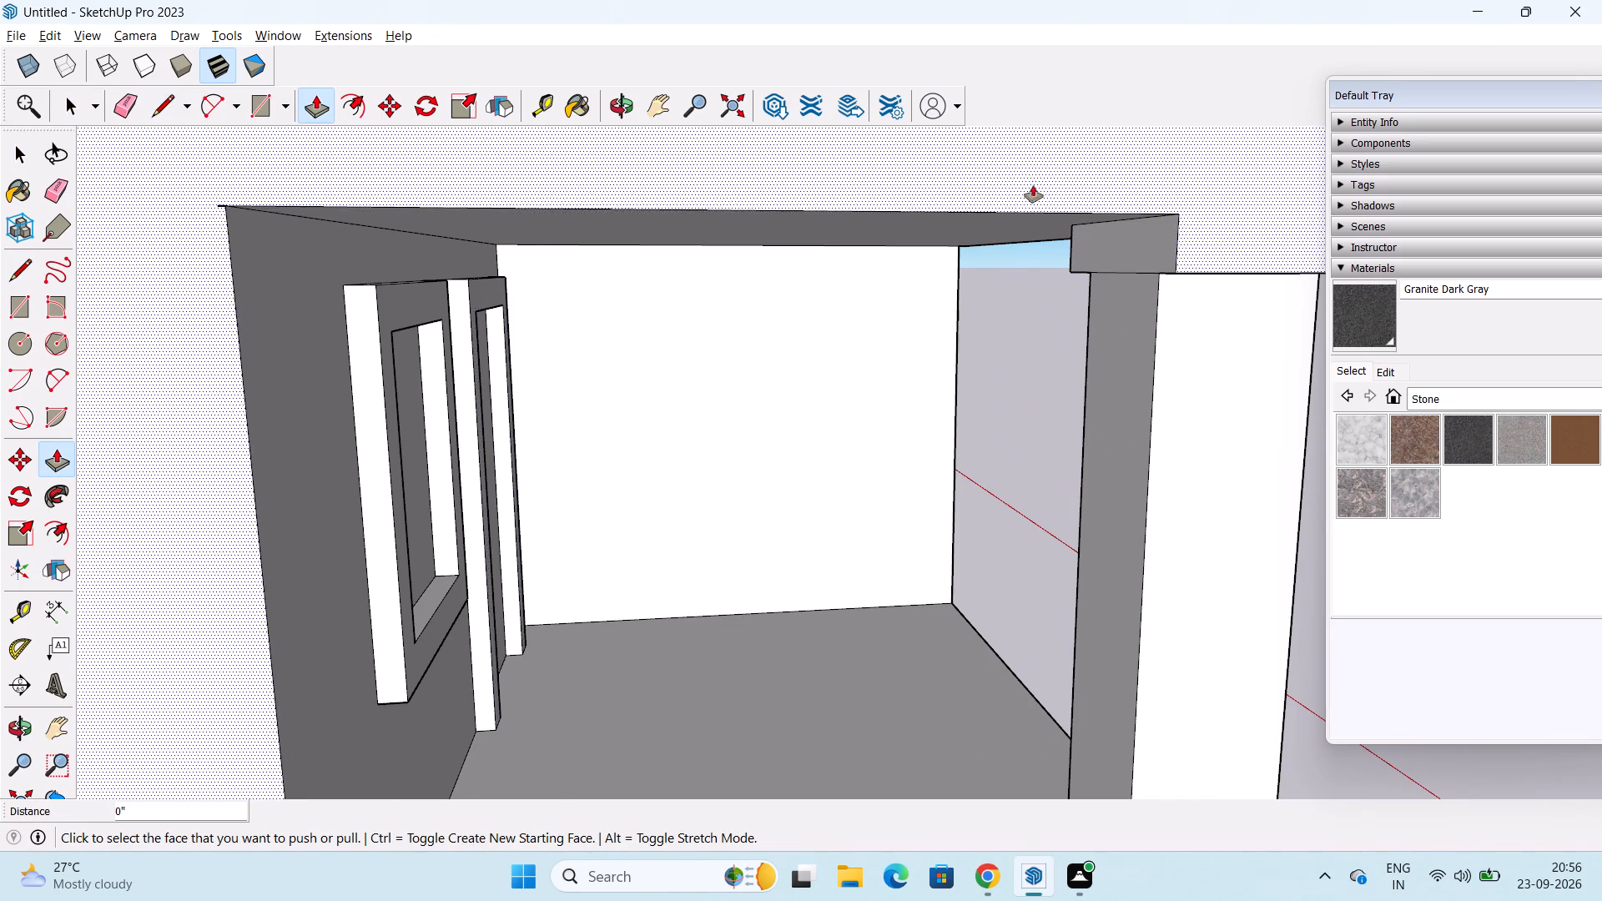
{"action": "left_click", "coordinate": [1128, 241]}
{"action": "scroll", "coordinate": [598, 298], "scroll_direction": "down", "scroll_amount": 3}
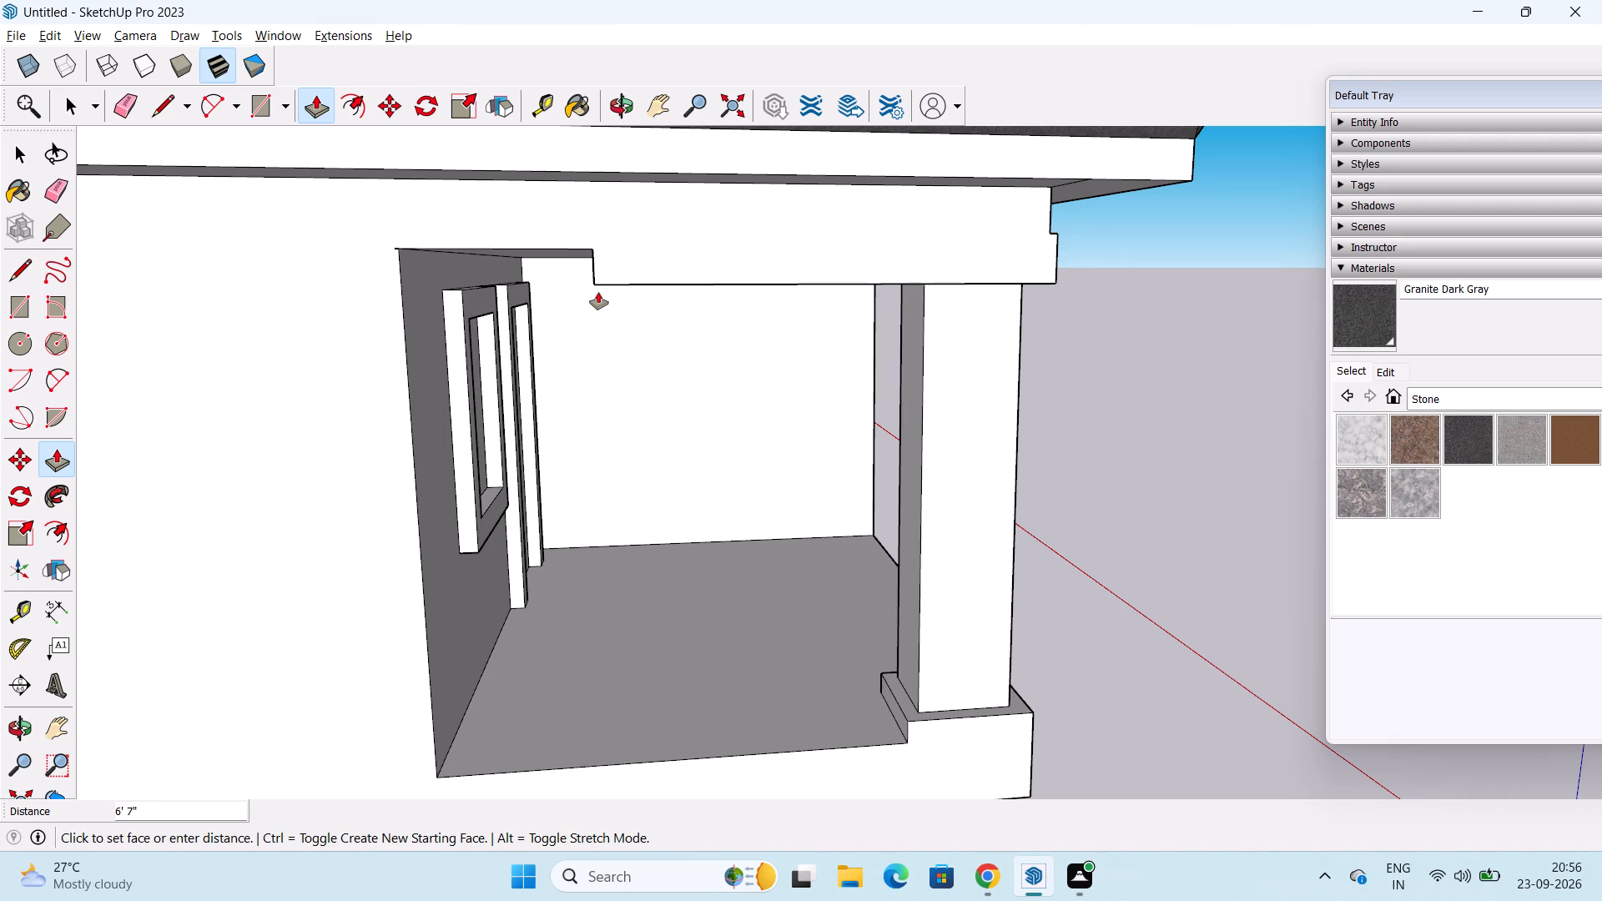
{"action": "middle_click_drag", "start_coordinate": [598, 292], "coordinate": [526, 289]}
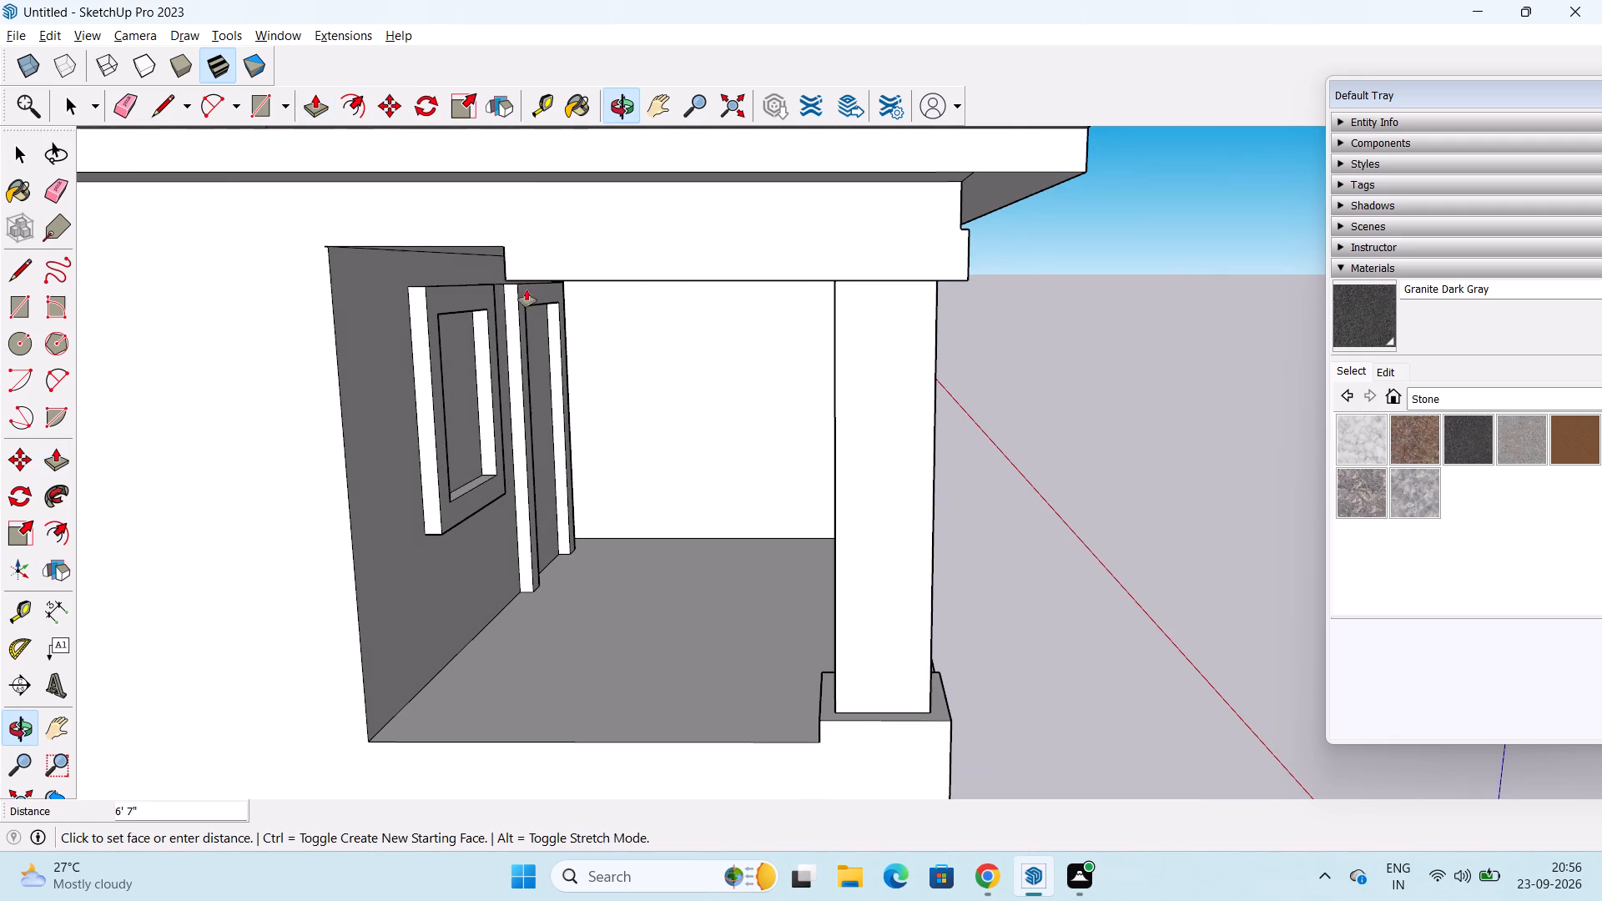
{"action": "left_click", "coordinate": [330, 271]}
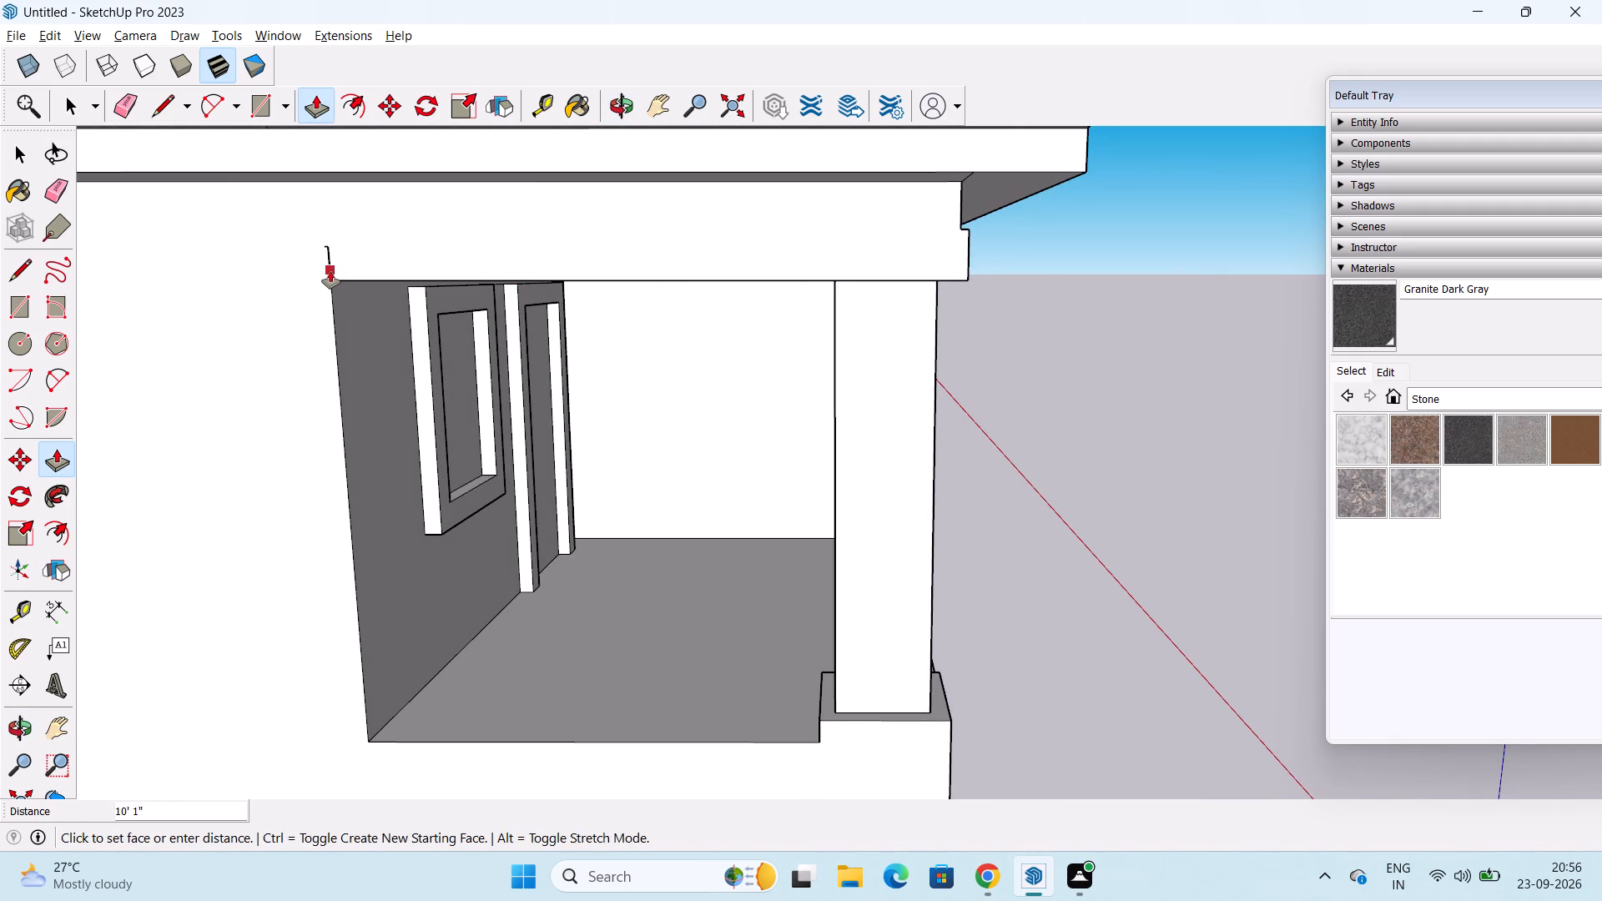
Delete the short stray edge on the side wall above the inner corner of the porch opening.
{"action": "key", "text": "space"}
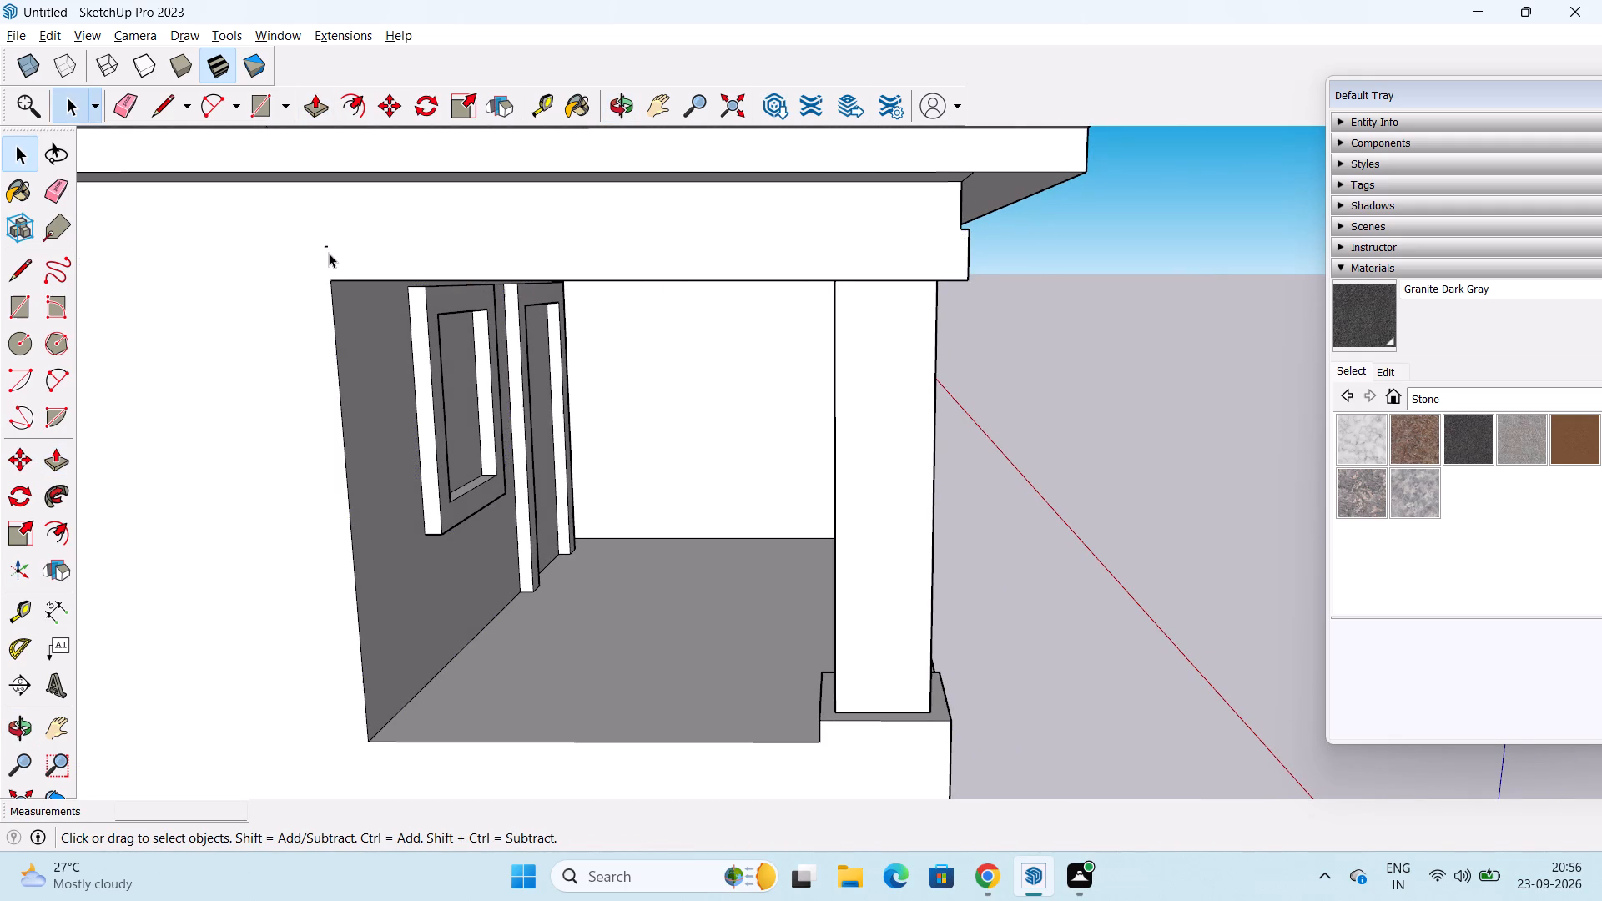
{"action": "left_click", "coordinate": [324, 244]}
{"action": "key", "text": "Delete"}
Examine the porch beams, column capital and porch ceiling from the side, the front and below.
{"action": "scroll", "coordinate": [512, 336], "scroll_direction": "down", "scroll_amount": 3}
{"action": "middle_click_drag", "start_coordinate": [557, 354], "coordinate": [225, 343]}
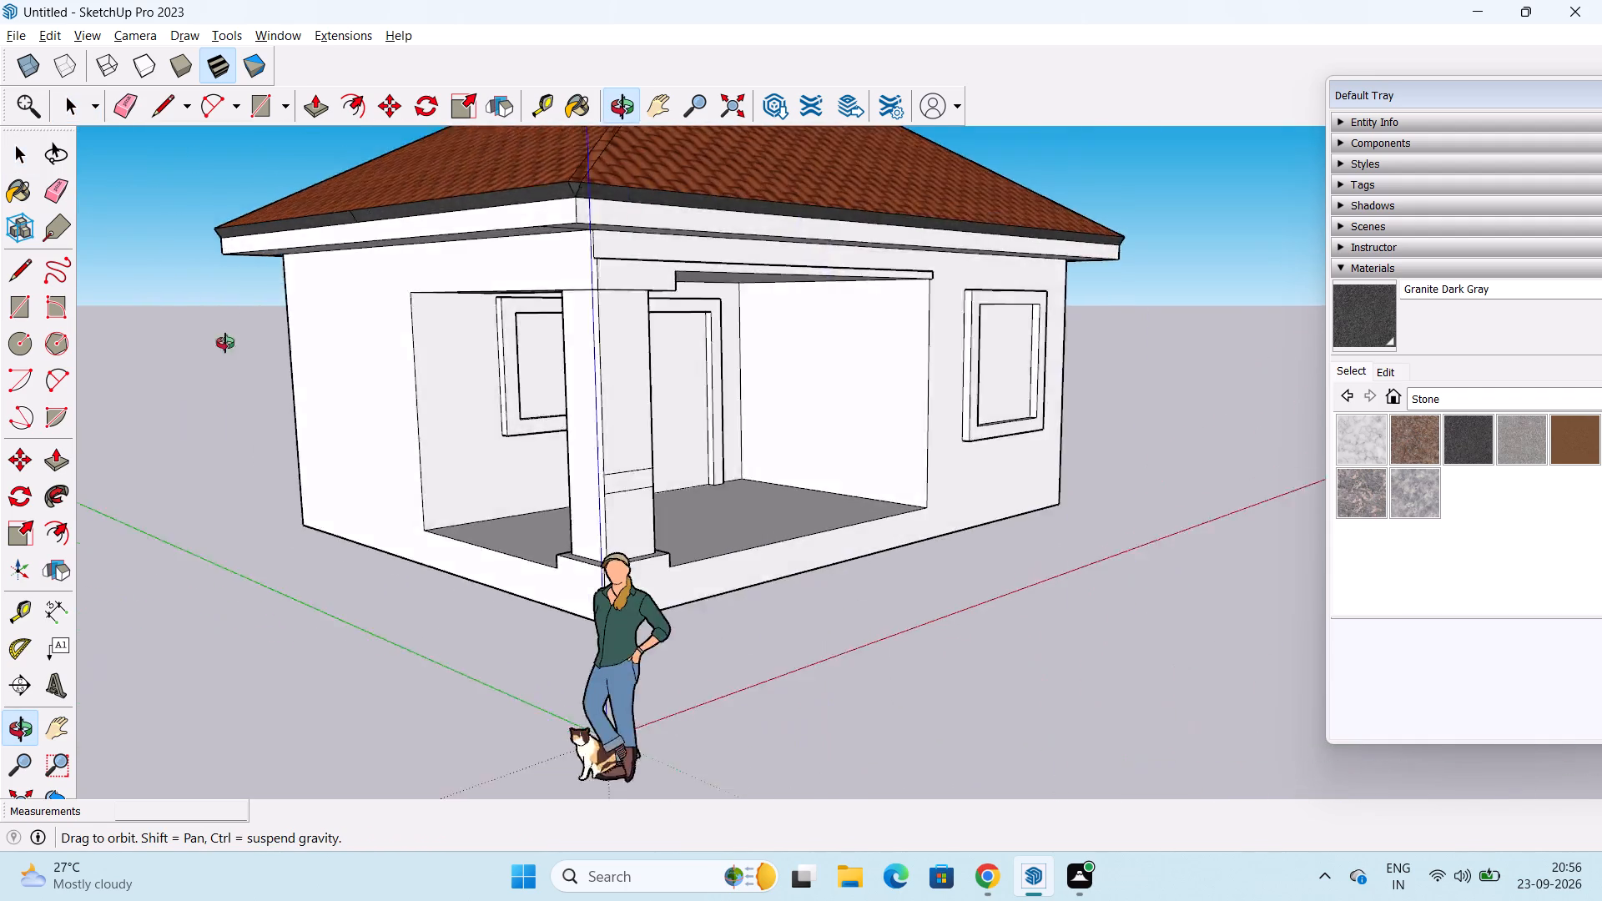
{"action": "middle_click_drag", "start_coordinate": [225, 343], "coordinate": [123, 351]}
{"action": "middle_click_drag", "start_coordinate": [749, 340], "coordinate": [302, 284]}
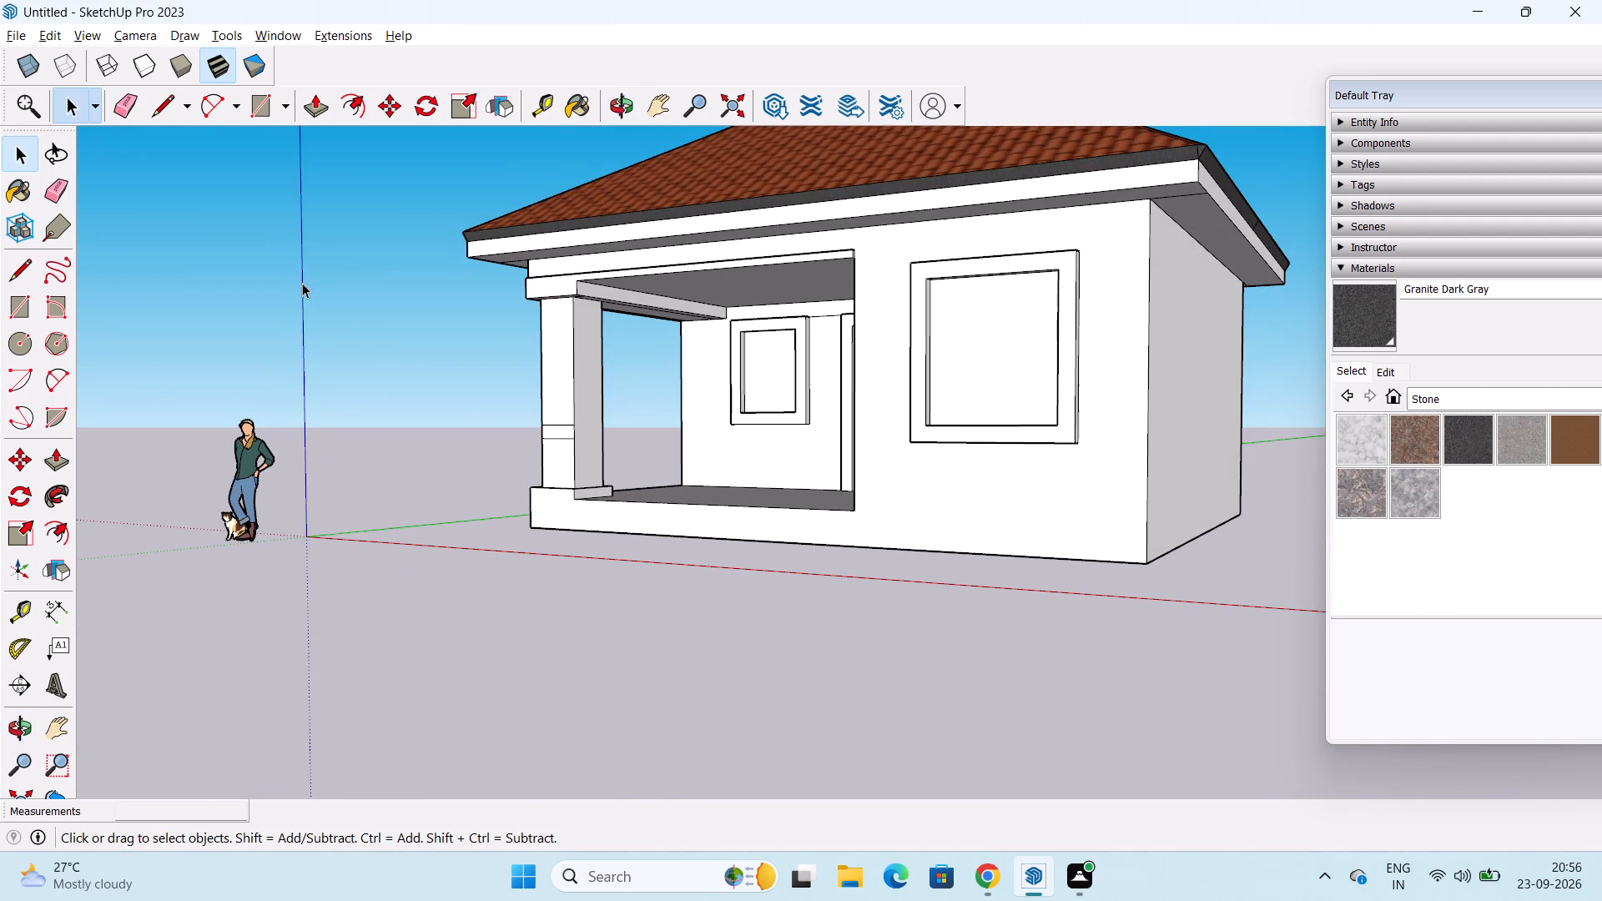
{"action": "middle_click_drag", "start_coordinate": [624, 392], "coordinate": [624, 298]}
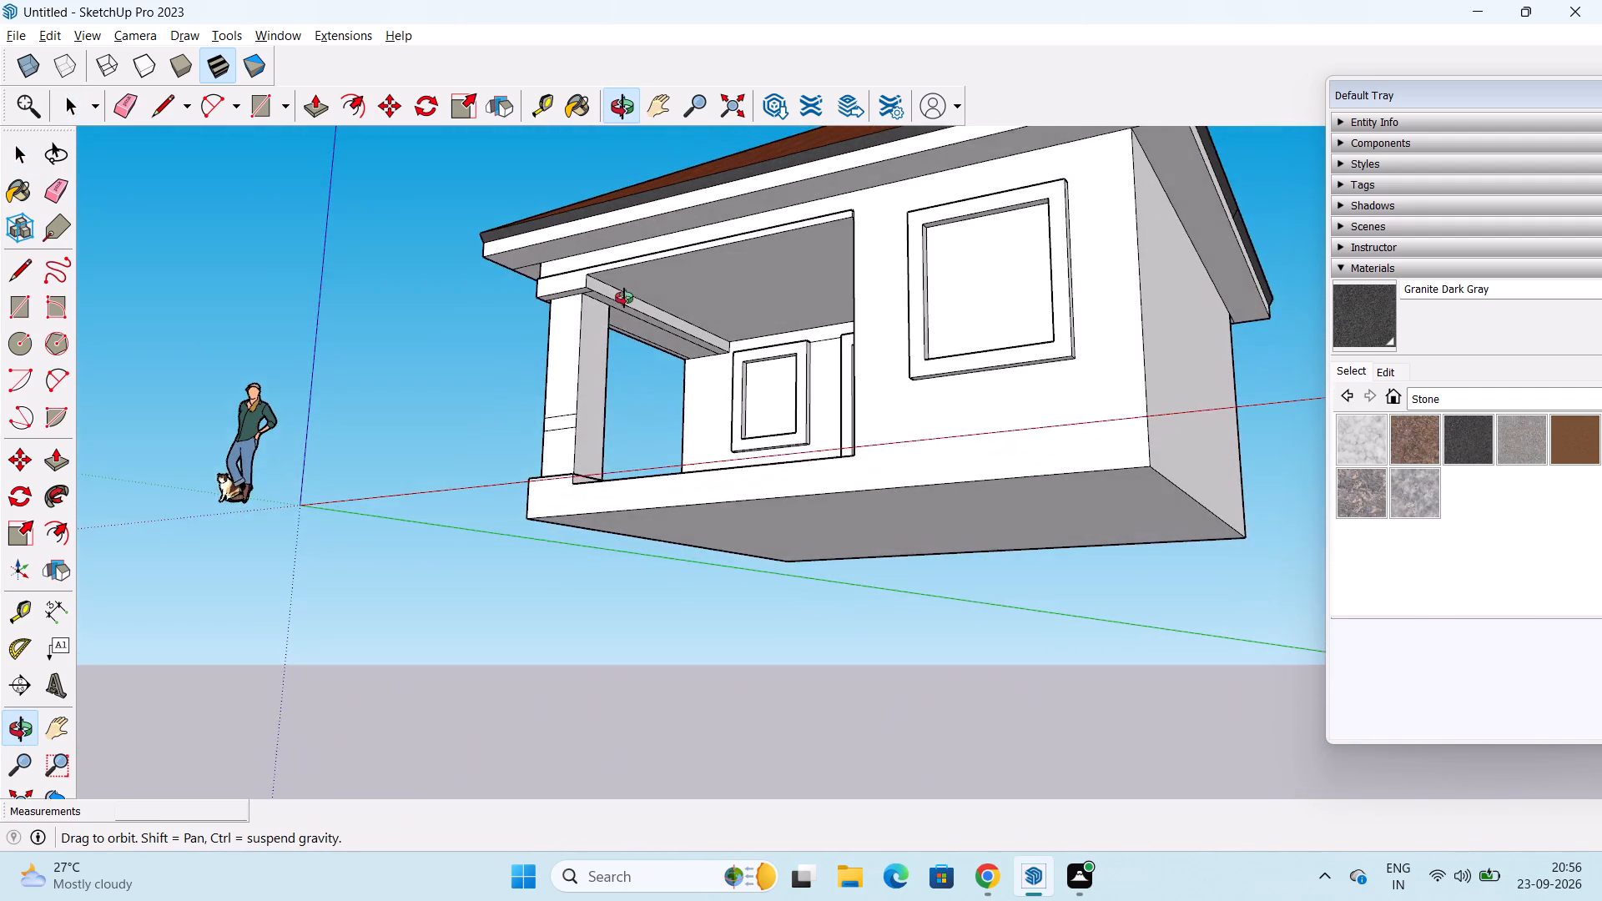
{"action": "middle_click_drag", "start_coordinate": [624, 298], "coordinate": [730, 324]}
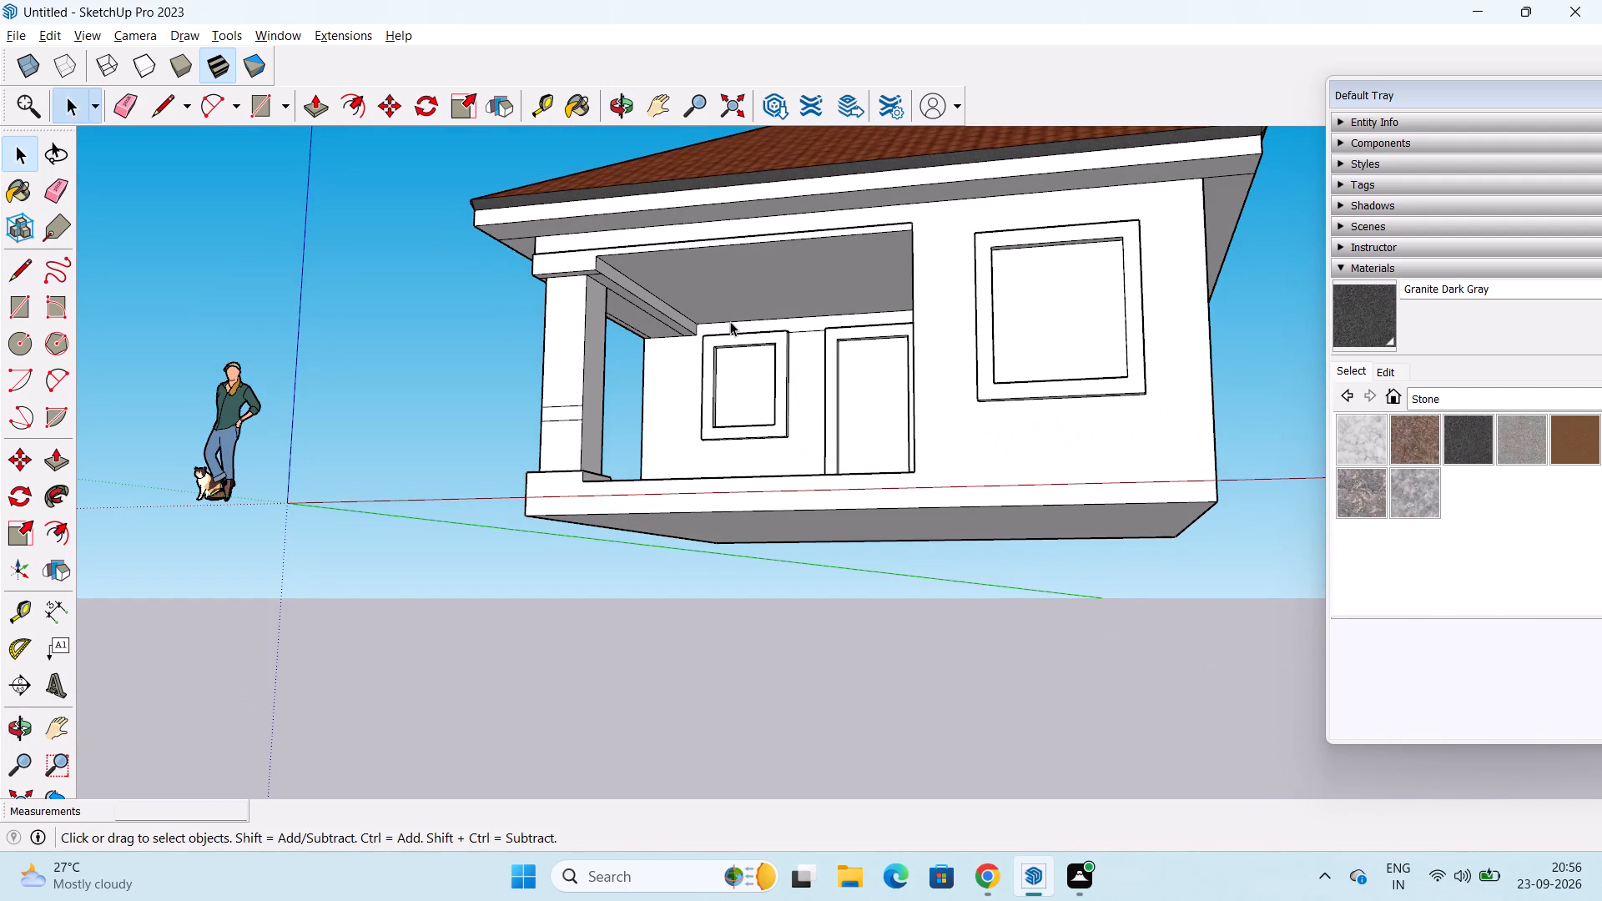
{"action": "middle_click_drag", "start_coordinate": [730, 320], "coordinate": [731, 320]}
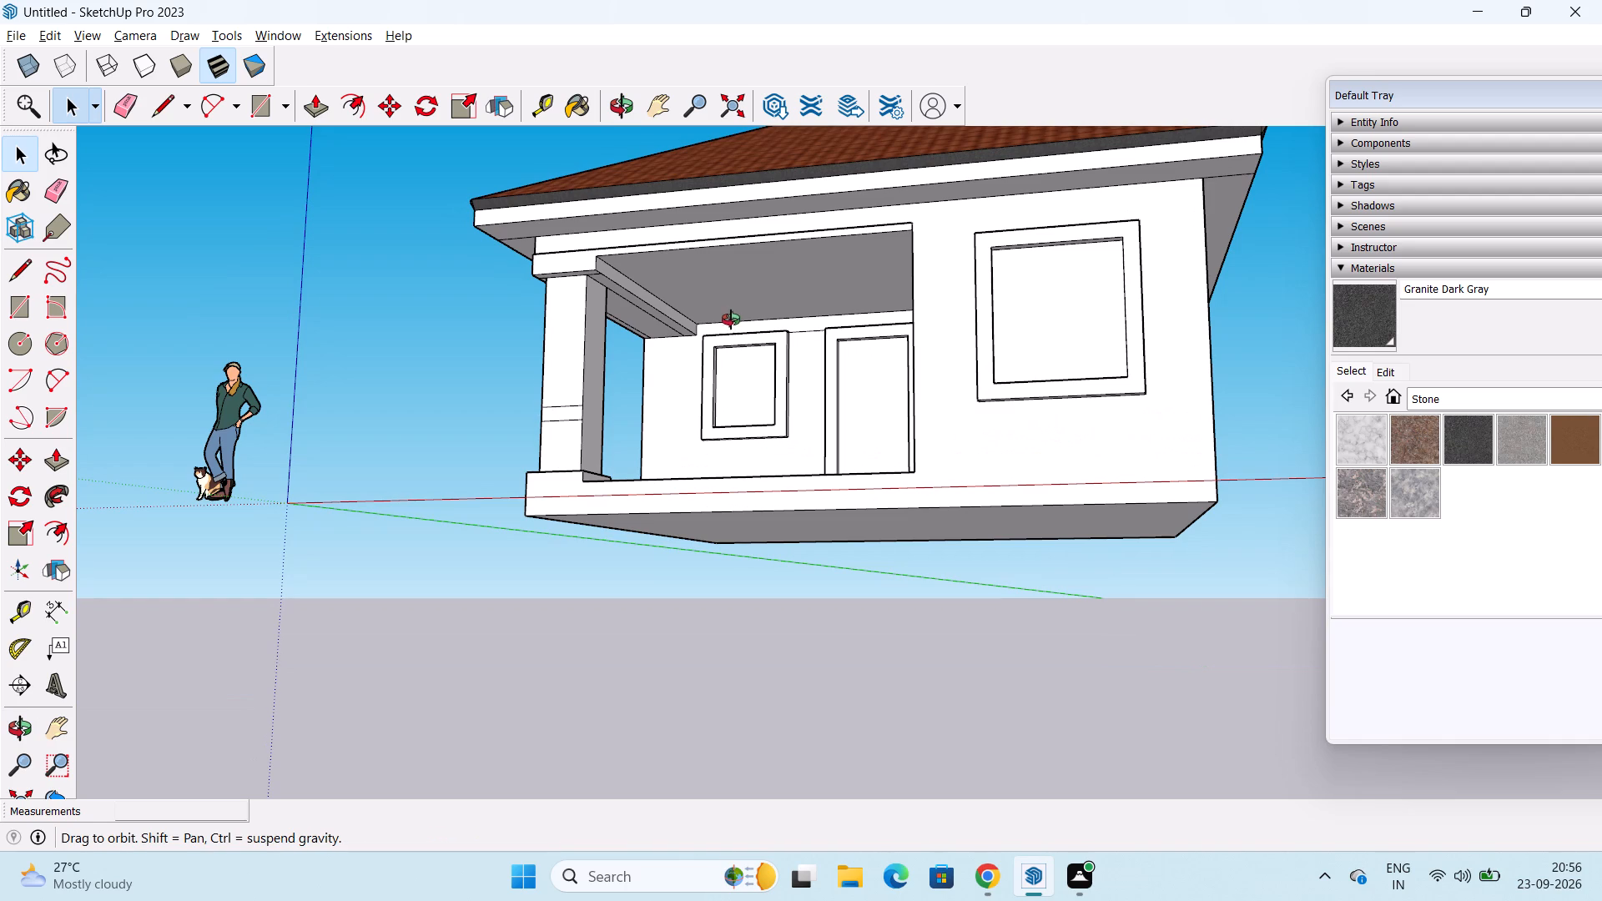
{"action": "middle_click_drag", "start_coordinate": [731, 320], "coordinate": [716, 263]}
{"action": "scroll", "coordinate": [733, 320], "scroll_direction": "down", "scroll_amount": 1}
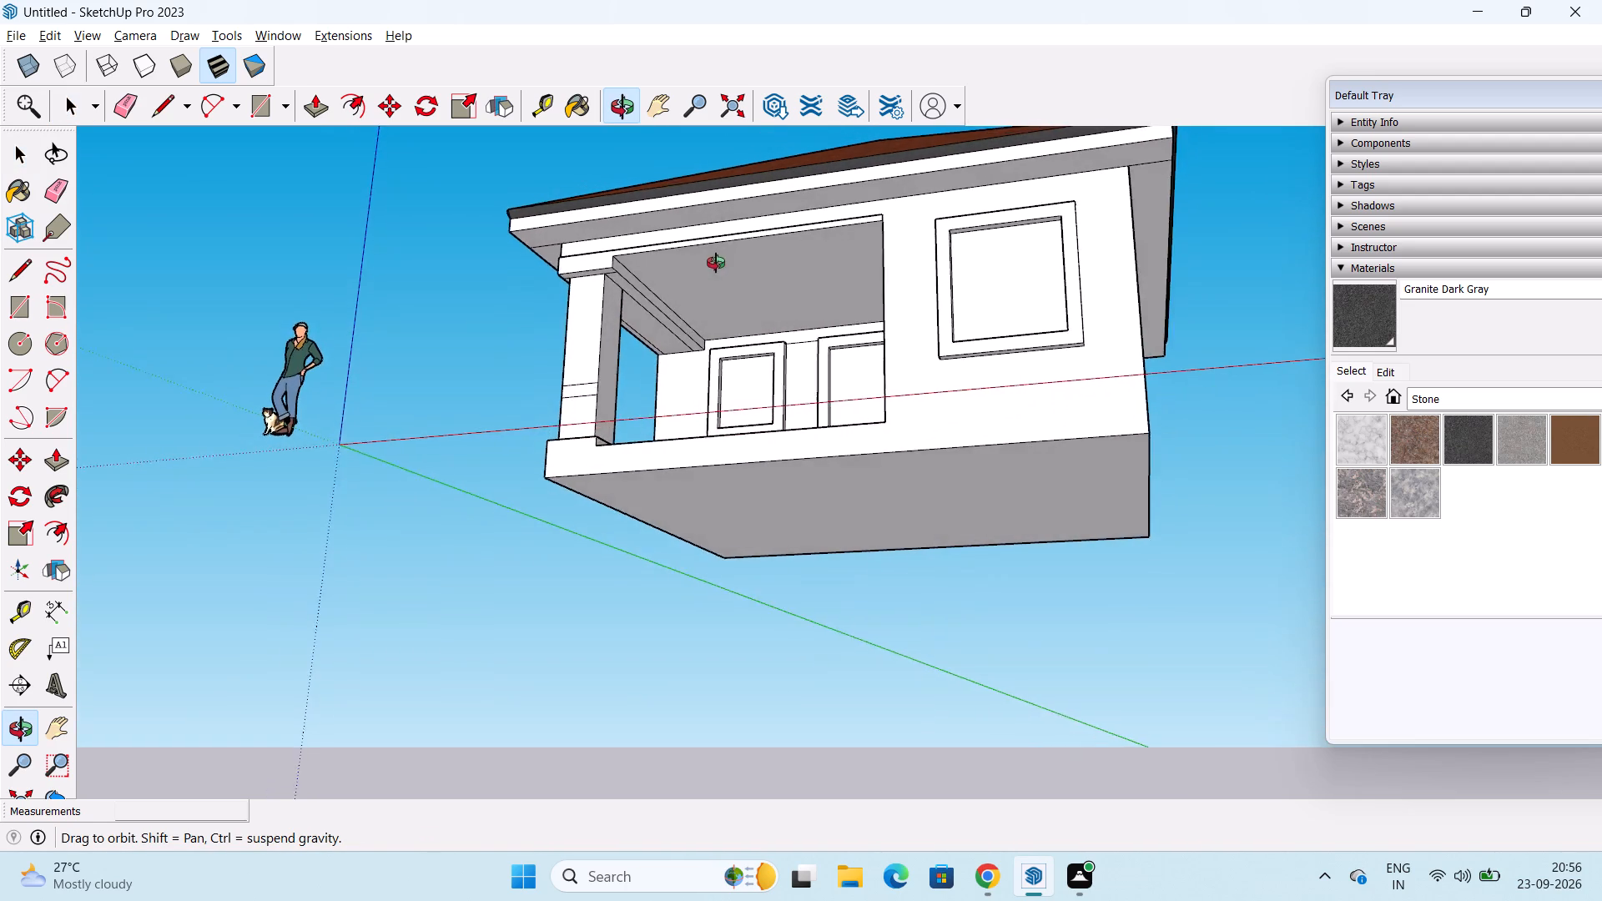
{"action": "middle_click_drag", "start_coordinate": [716, 263], "coordinate": [724, 456]}
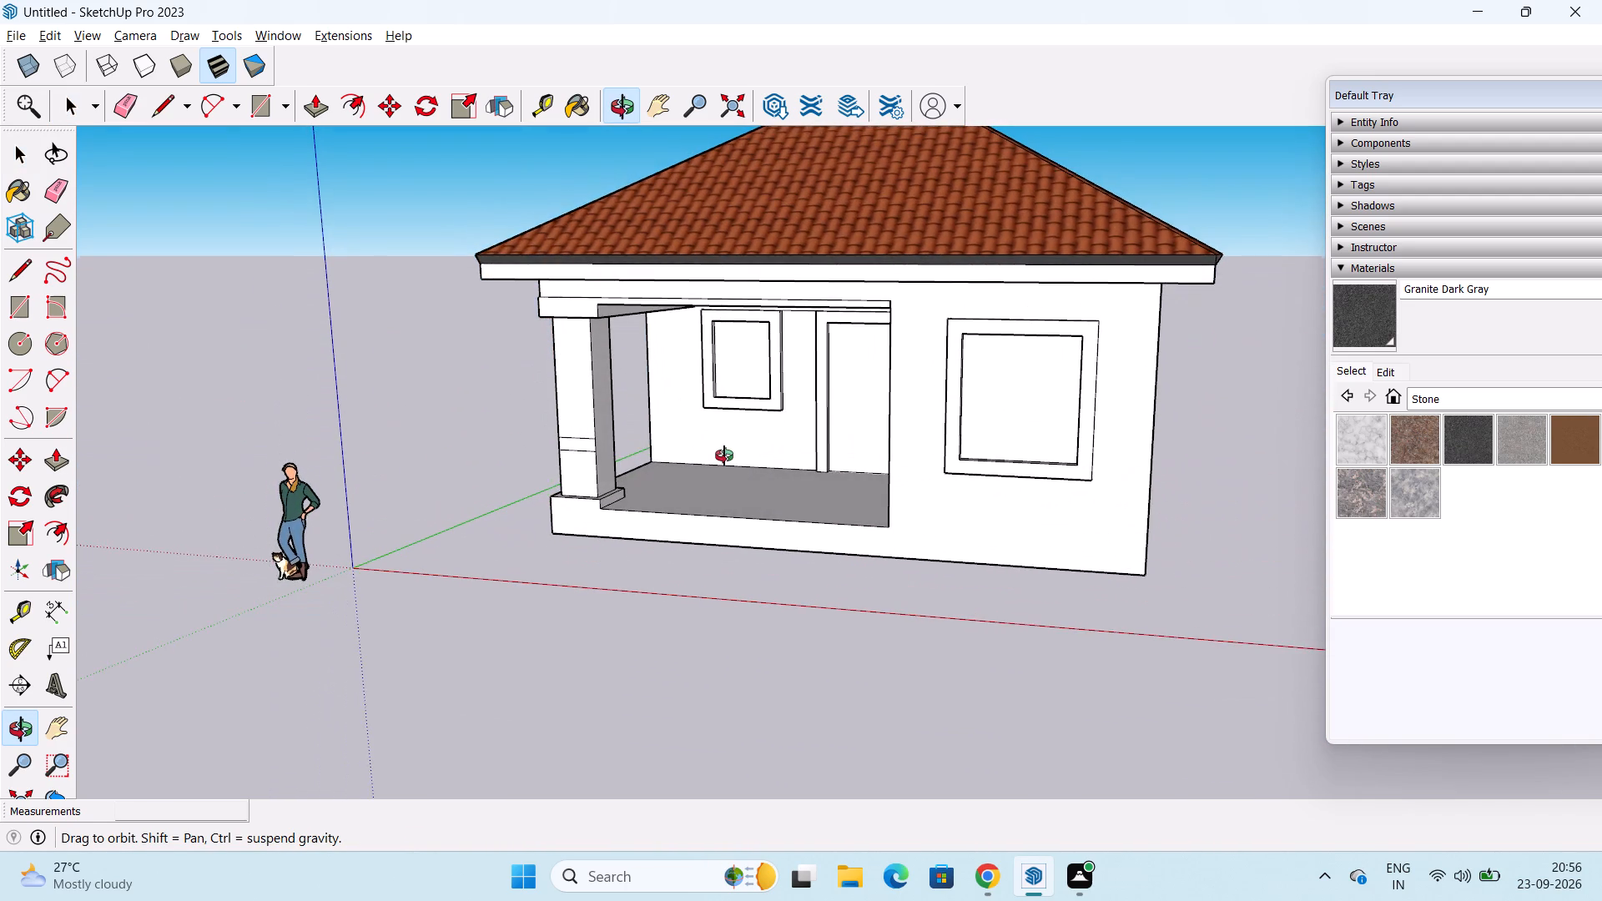
{"action": "middle_click_drag", "start_coordinate": [724, 456], "coordinate": [716, 409]}
{"action": "scroll", "coordinate": [713, 376], "scroll_direction": "up", "scroll_amount": 2}
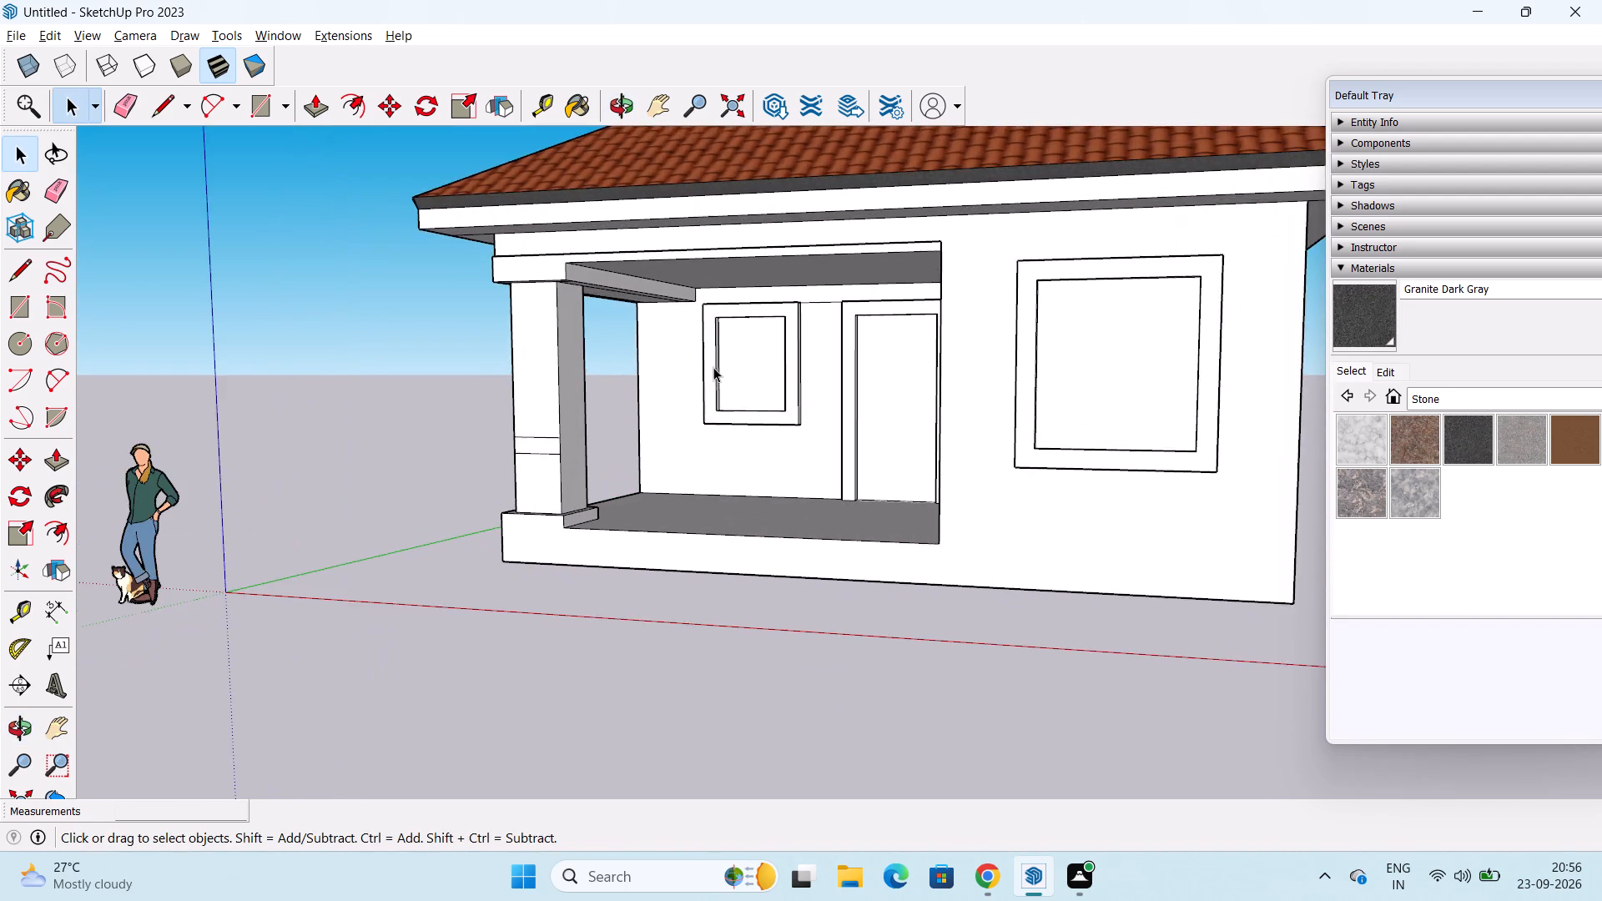
{"action": "middle_click_drag", "start_coordinate": [713, 366], "coordinate": [752, 261]}
{"action": "scroll", "coordinate": [735, 292], "scroll_direction": "up", "scroll_amount": 2}
{"action": "middle_click_drag", "start_coordinate": [735, 292], "coordinate": [793, 228]}
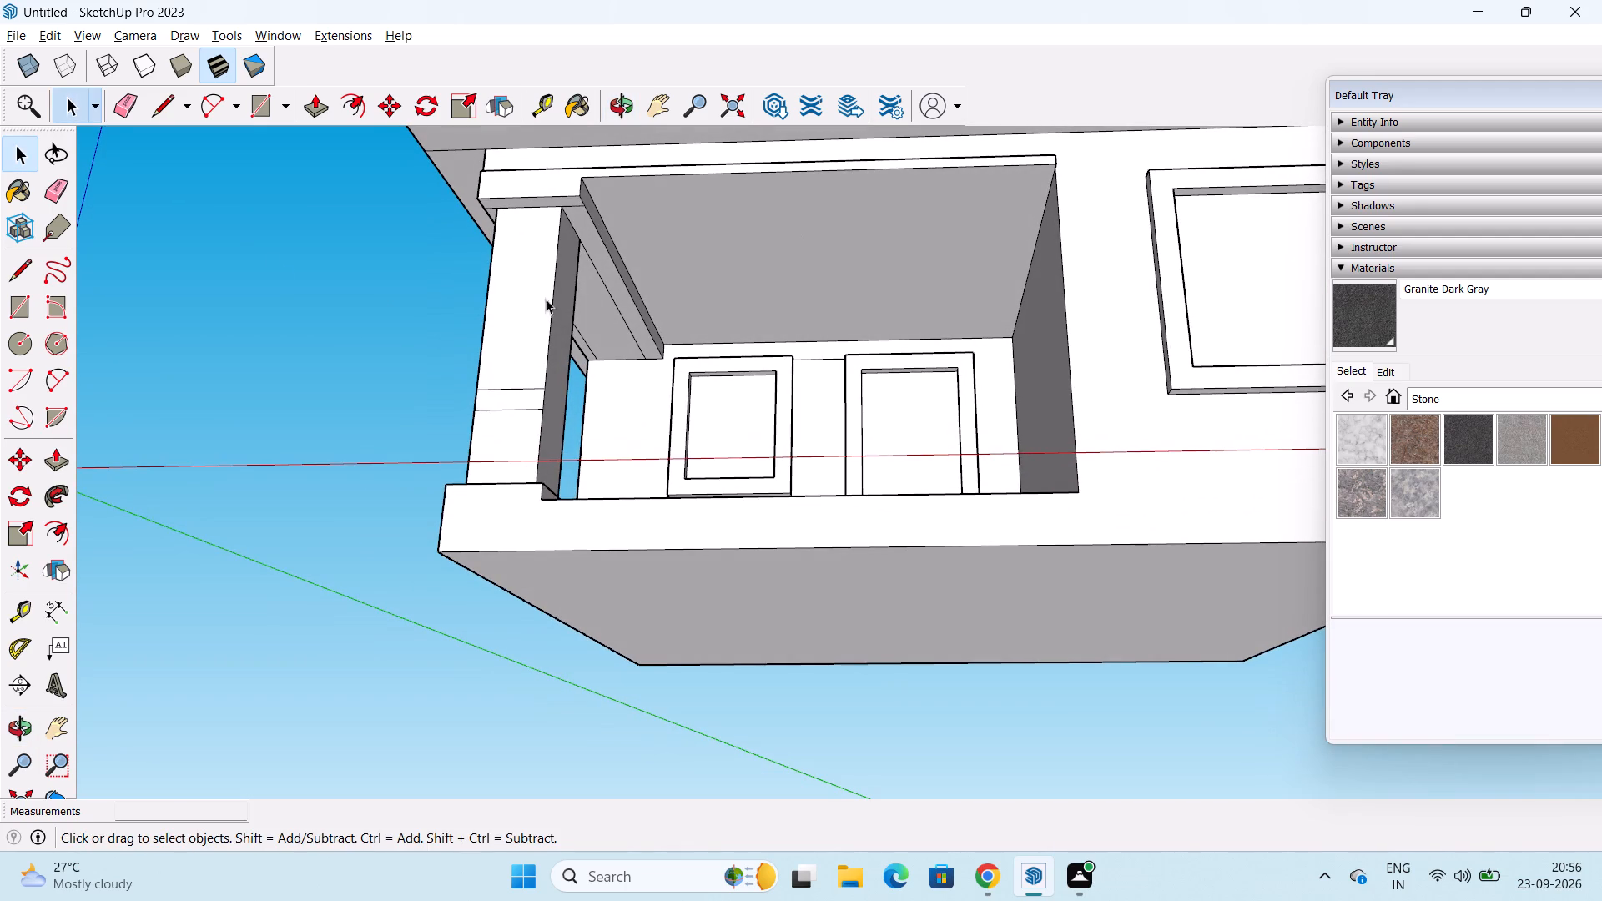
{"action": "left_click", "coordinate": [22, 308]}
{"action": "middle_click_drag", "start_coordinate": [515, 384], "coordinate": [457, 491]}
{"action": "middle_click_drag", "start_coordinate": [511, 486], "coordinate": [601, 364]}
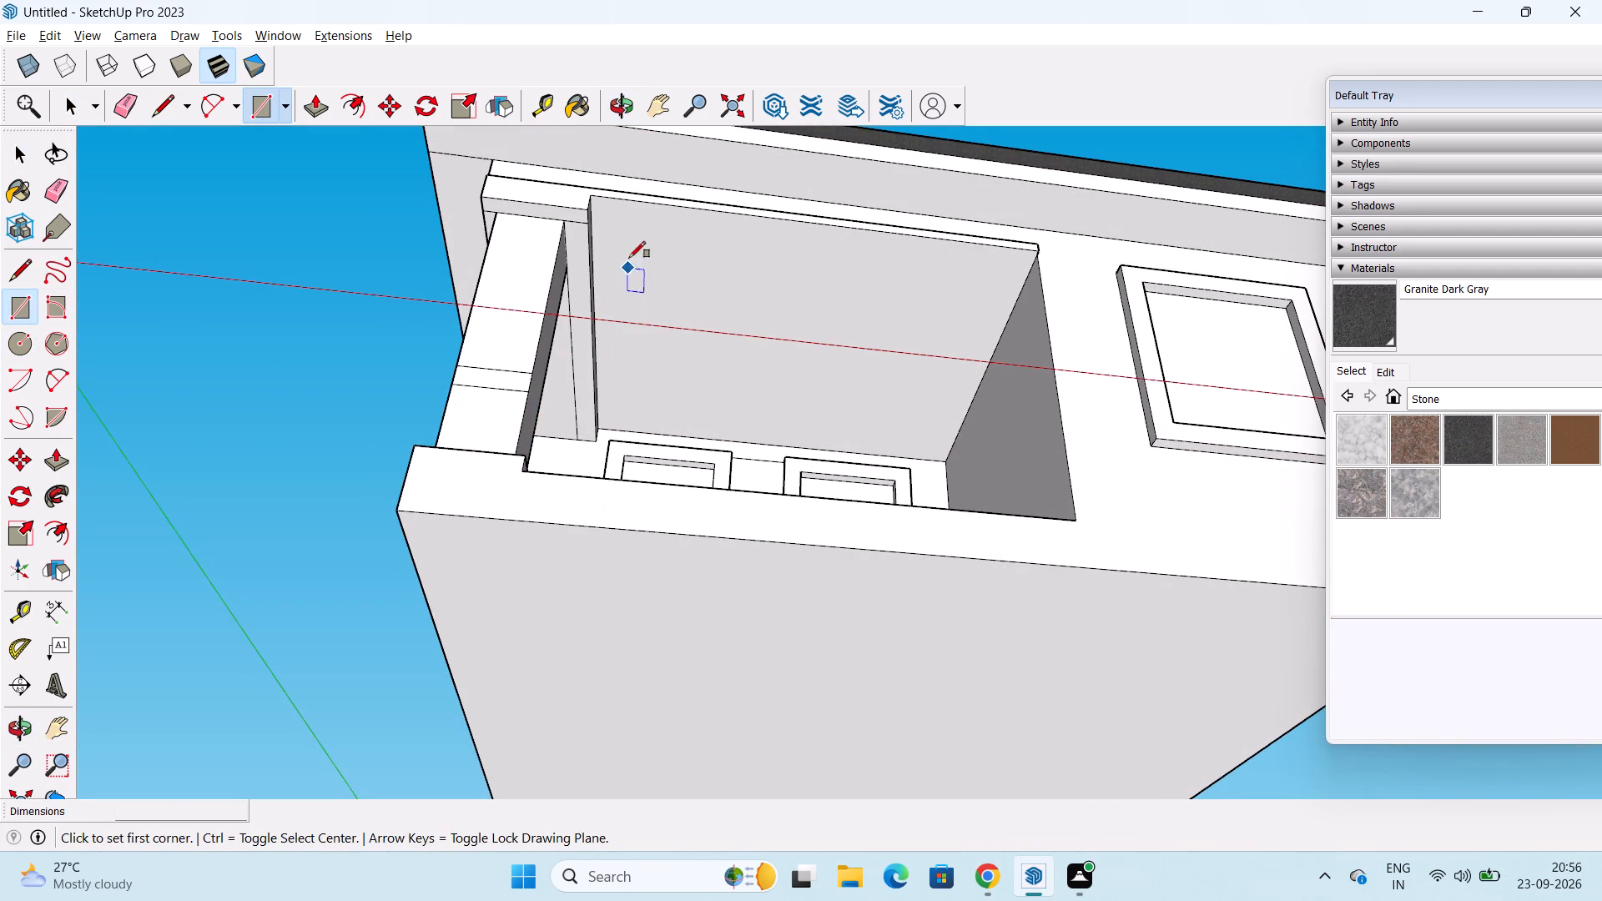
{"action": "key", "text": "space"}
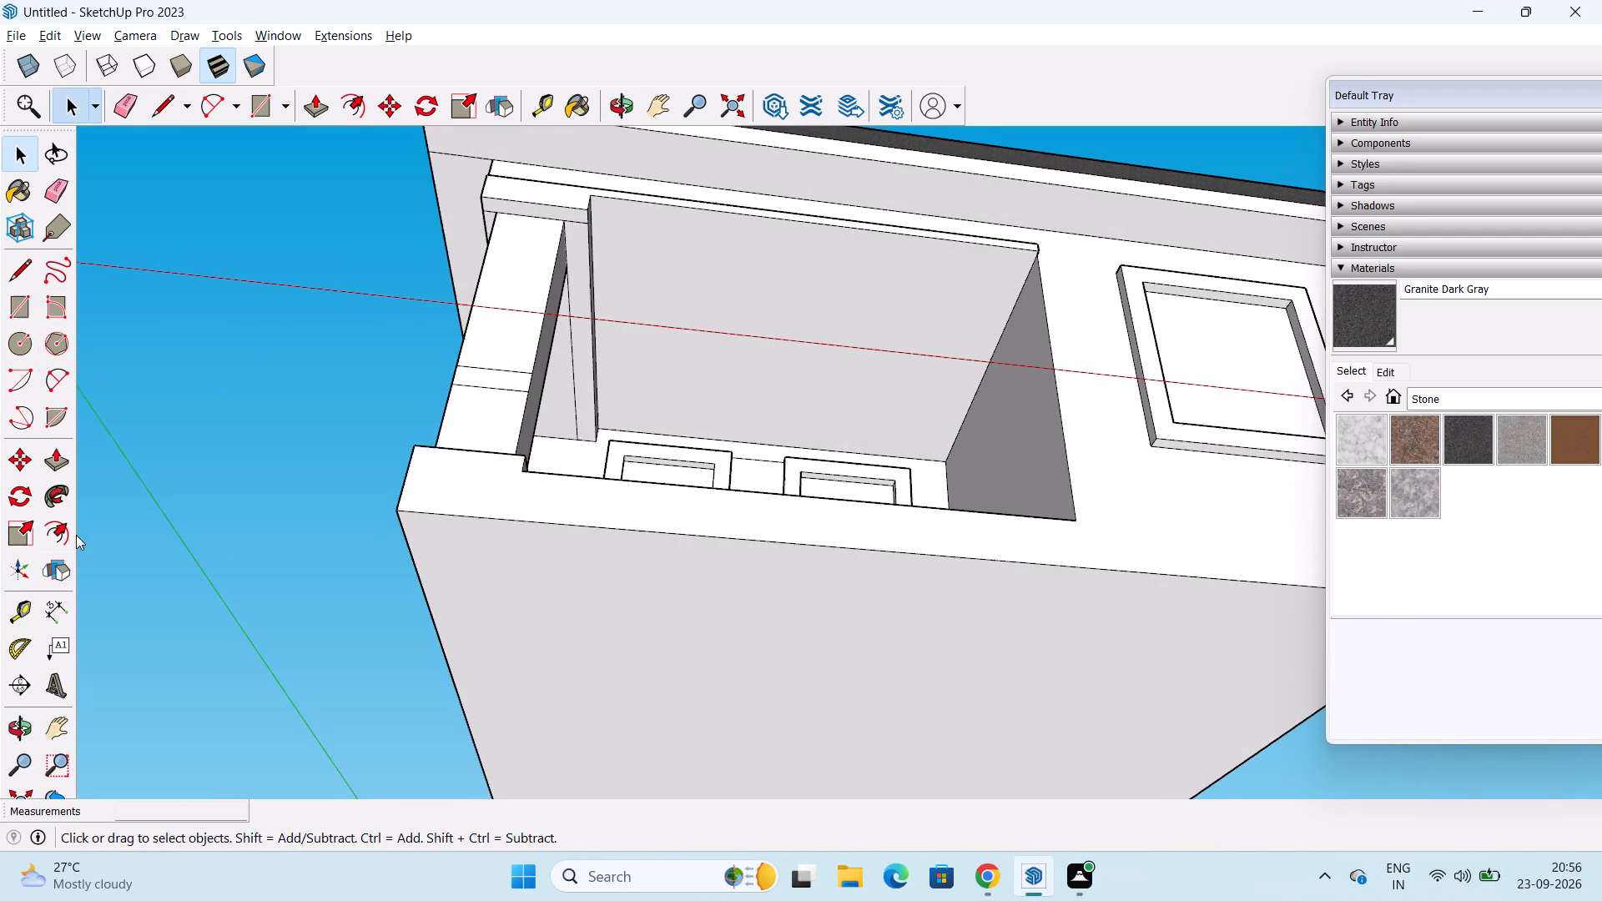
Offset the outline of the porch ceiling inward by about 1' 2".
{"action": "left_click", "coordinate": [61, 533]}
{"action": "left_click", "coordinate": [752, 240]}
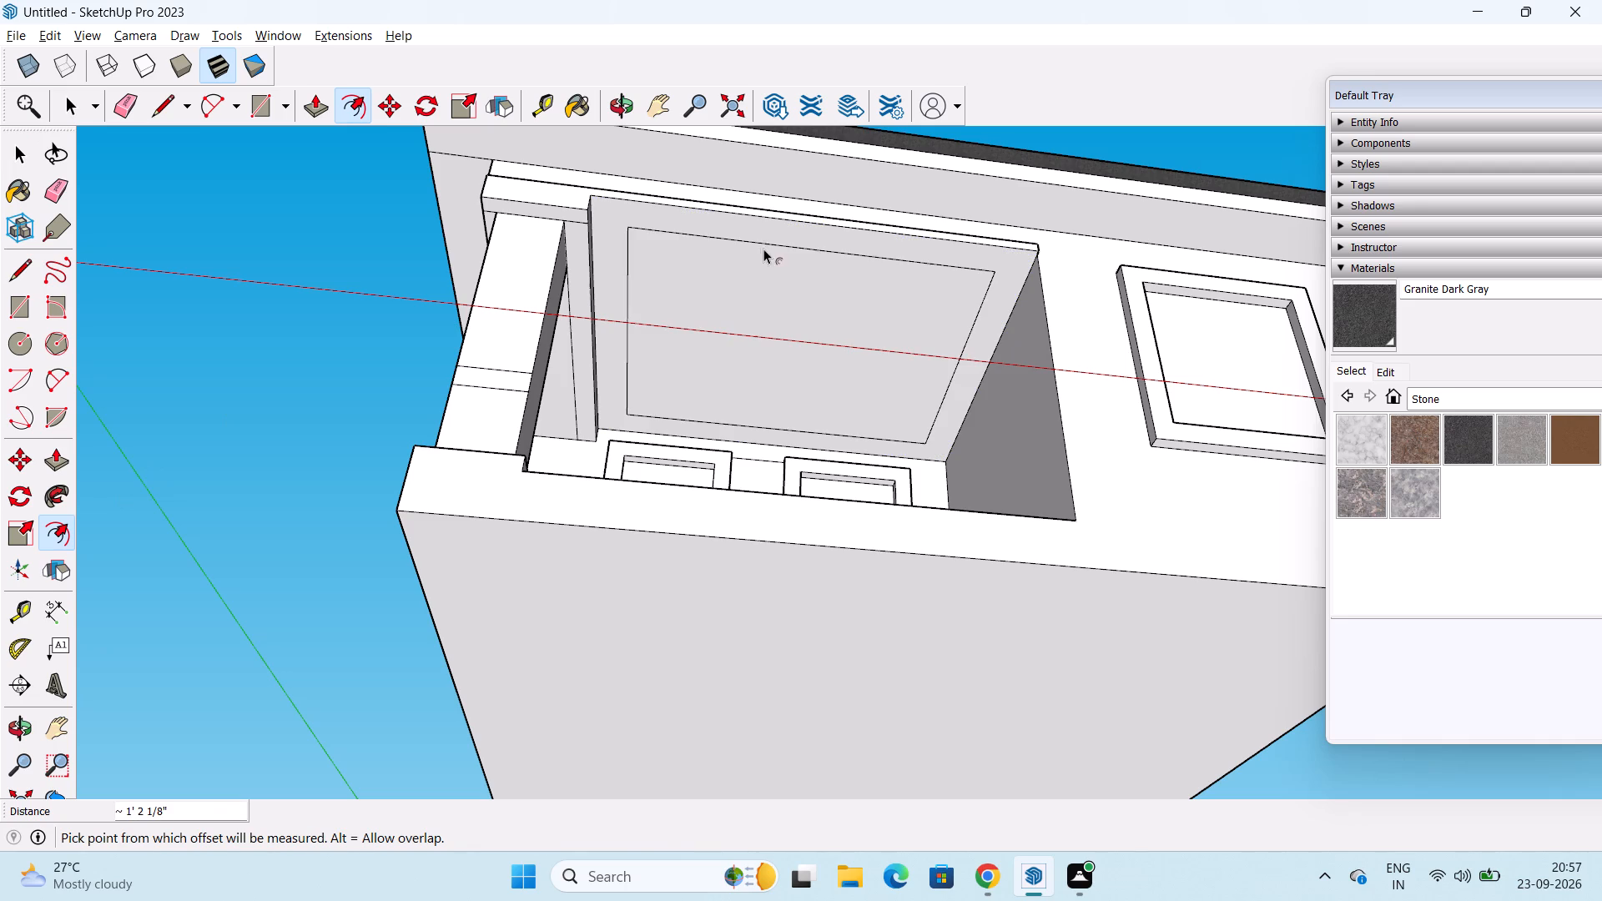
Push/Pull the inner panel of the porch ceiling upward by 6" to form a recess.
{"action": "middle_click_drag", "start_coordinate": [729, 242], "coordinate": [617, 301]}
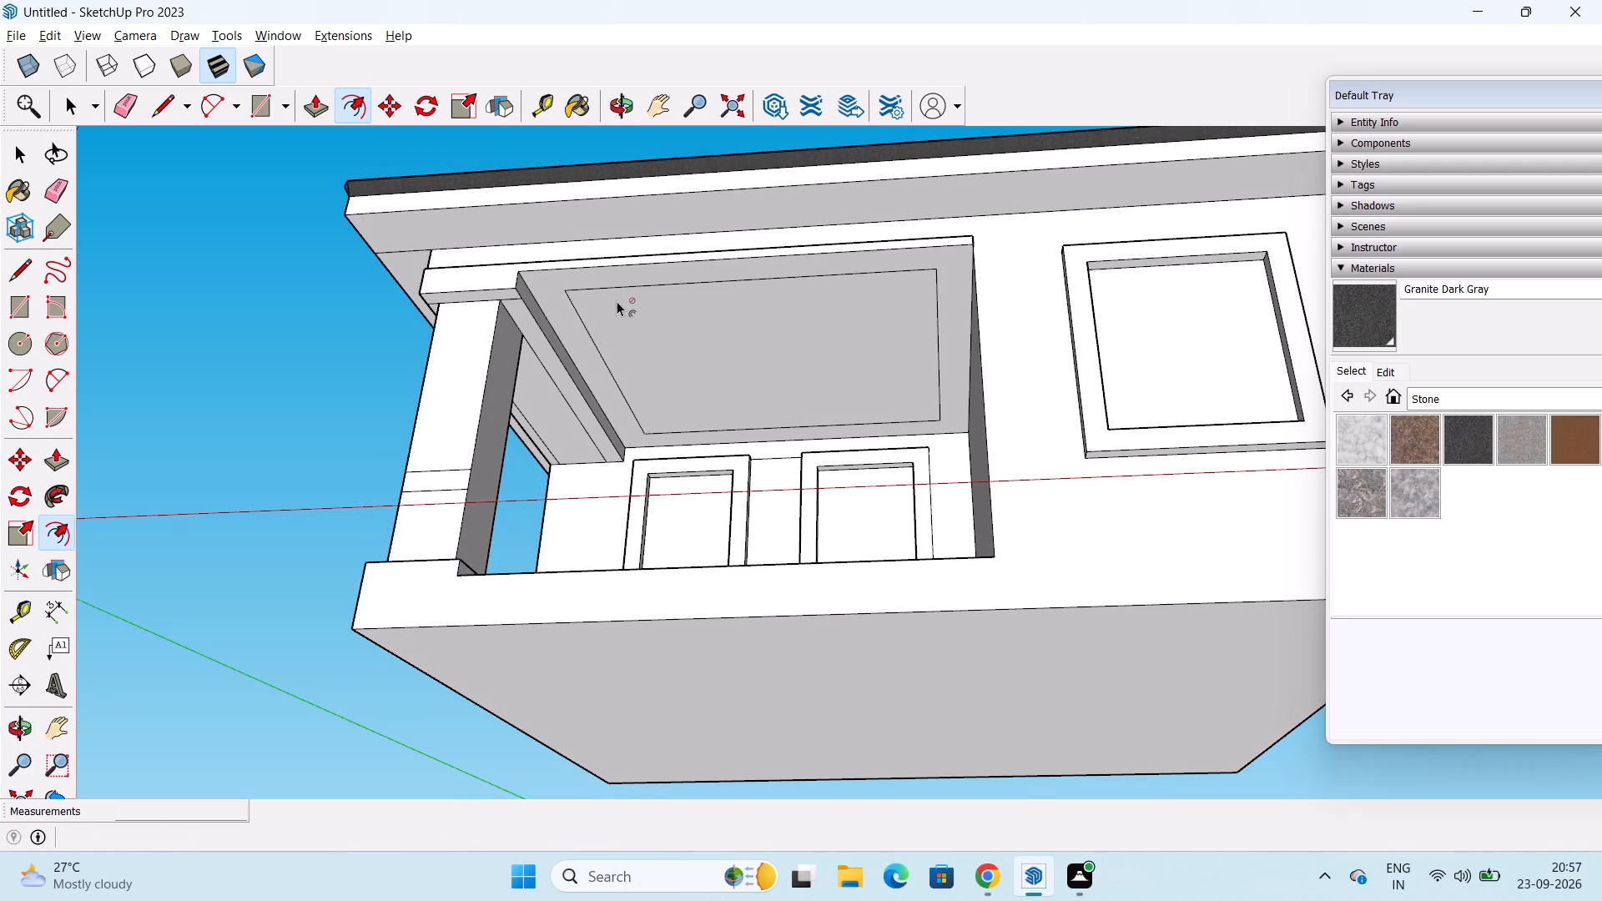
{"action": "key", "text": "space"}
{"action": "key", "text": "p"}
{"action": "left_click", "coordinate": [732, 323]}
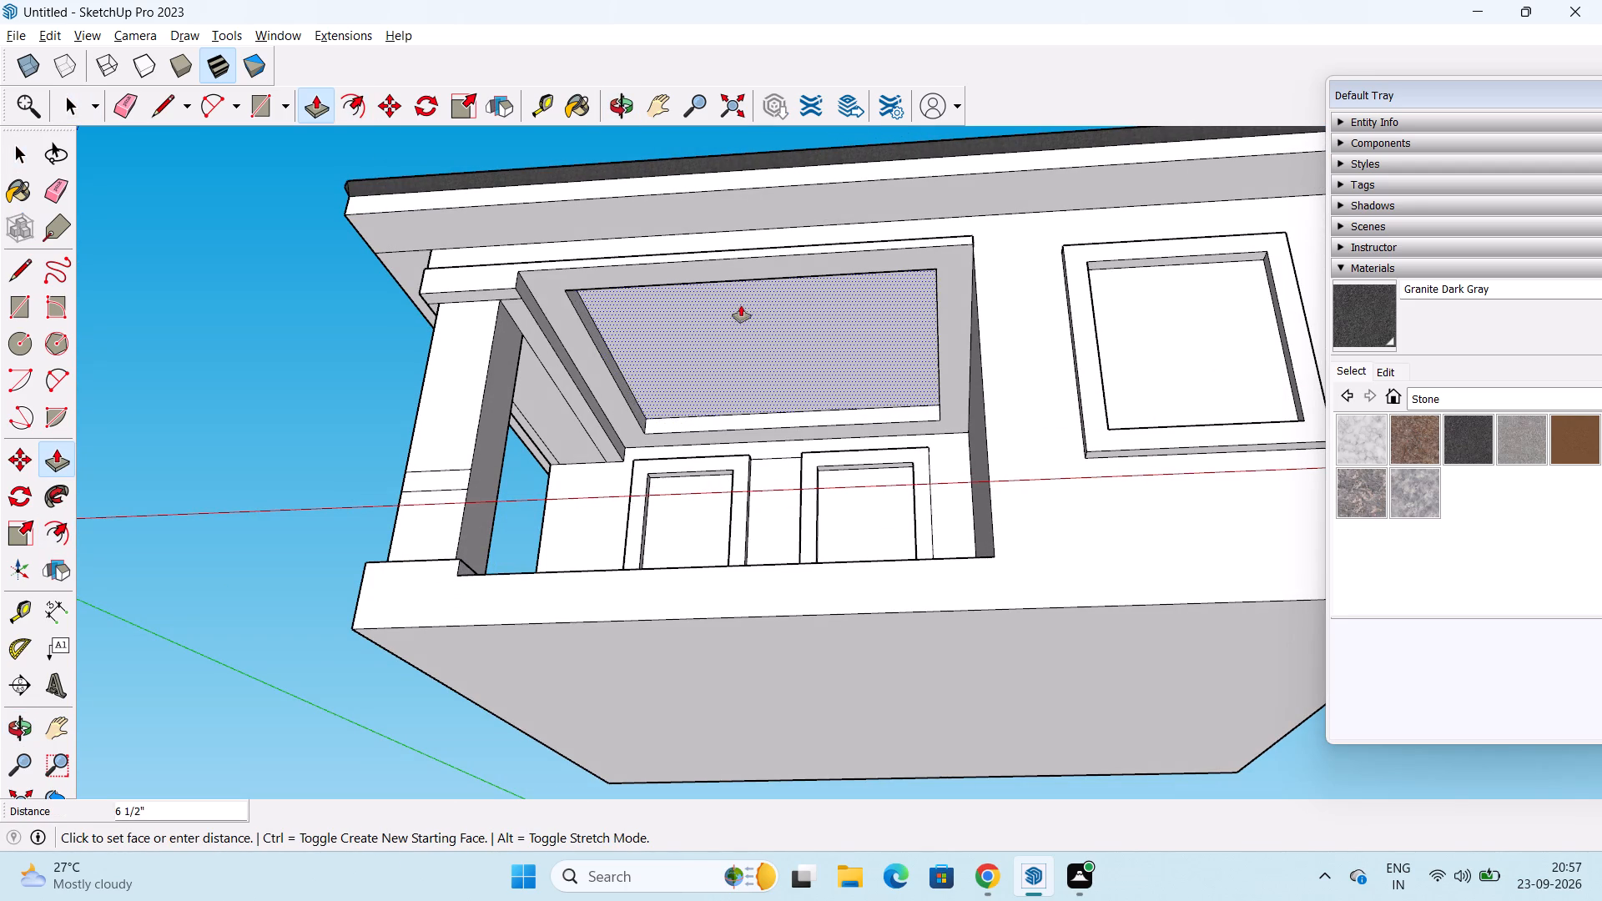
{"action": "type", "text": "6\""}
{"action": "key", "text": "Return"}
{"action": "key", "text": "space"}
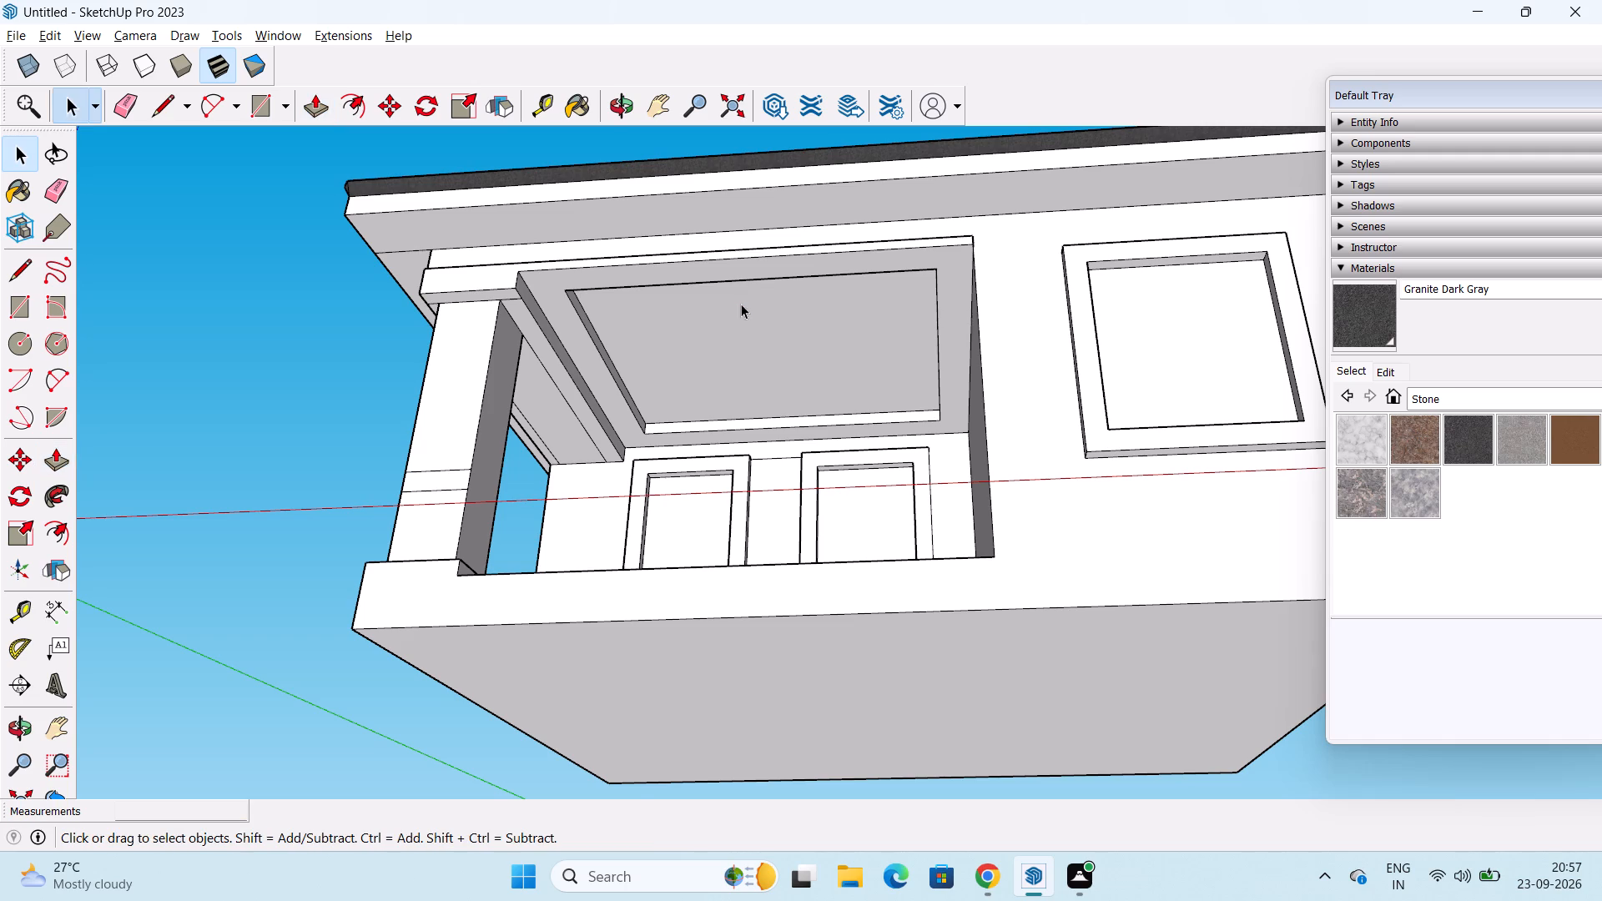
Examine the recessed porch ceiling and the porch interior from the front, the corner and the side opening.
{"action": "scroll", "coordinate": [773, 406], "scroll_direction": "down", "scroll_amount": 2}
{"action": "middle_click_drag", "start_coordinate": [773, 418], "coordinate": [829, 575]}
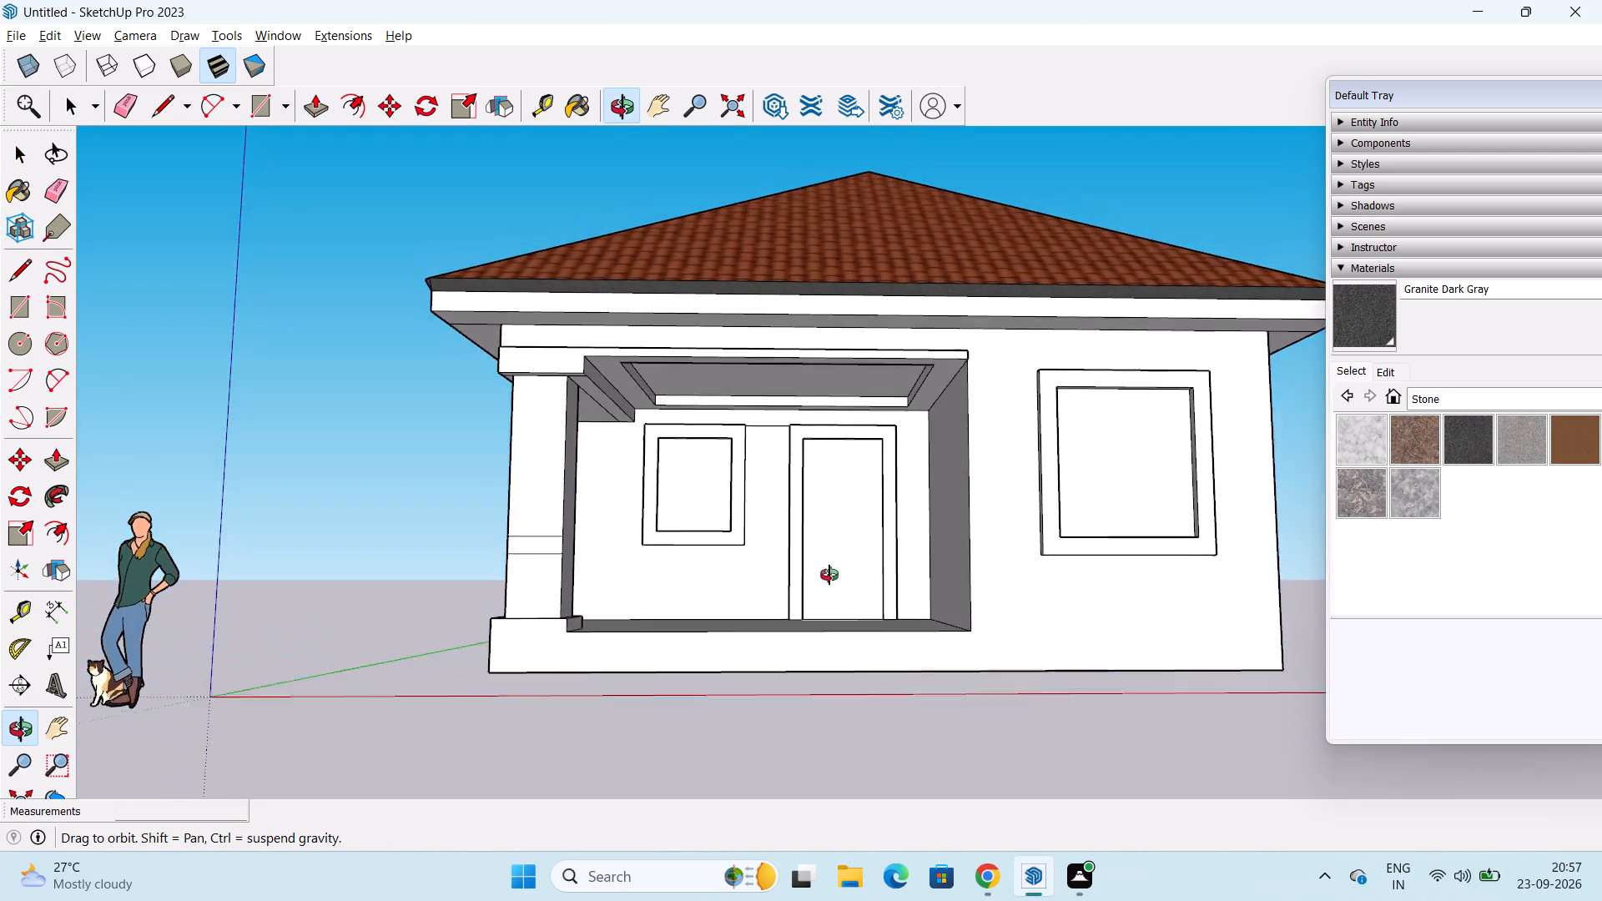
{"action": "middle_click_drag", "start_coordinate": [829, 575], "coordinate": [829, 576]}
{"action": "middle_click_drag", "start_coordinate": [829, 576], "coordinate": [1045, 663]}
{"action": "scroll", "coordinate": [951, 649], "scroll_direction": "up", "scroll_amount": 2}
{"action": "middle_click_drag", "start_coordinate": [940, 647], "coordinate": [1102, 627]}
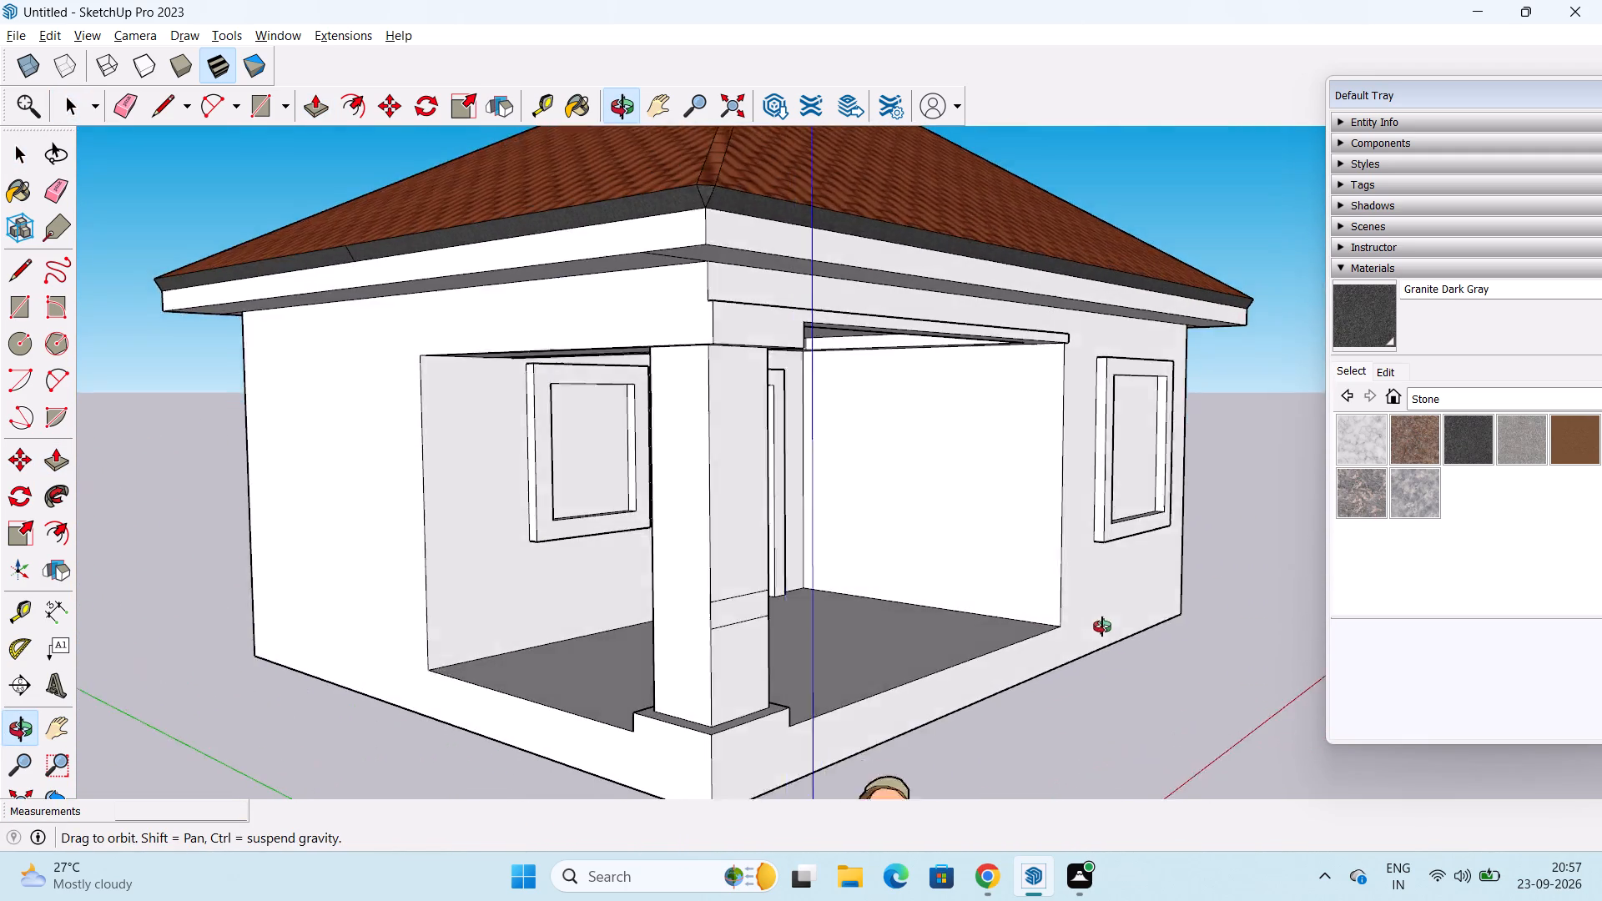
{"action": "middle_click_drag", "start_coordinate": [1102, 627], "coordinate": [1119, 630]}
{"action": "middle_click_drag", "start_coordinate": [605, 657], "coordinate": [964, 704]}
{"action": "middle_click_drag", "start_coordinate": [883, 649], "coordinate": [849, 511]}
{"action": "scroll", "coordinate": [828, 535], "scroll_direction": "up", "scroll_amount": 2}
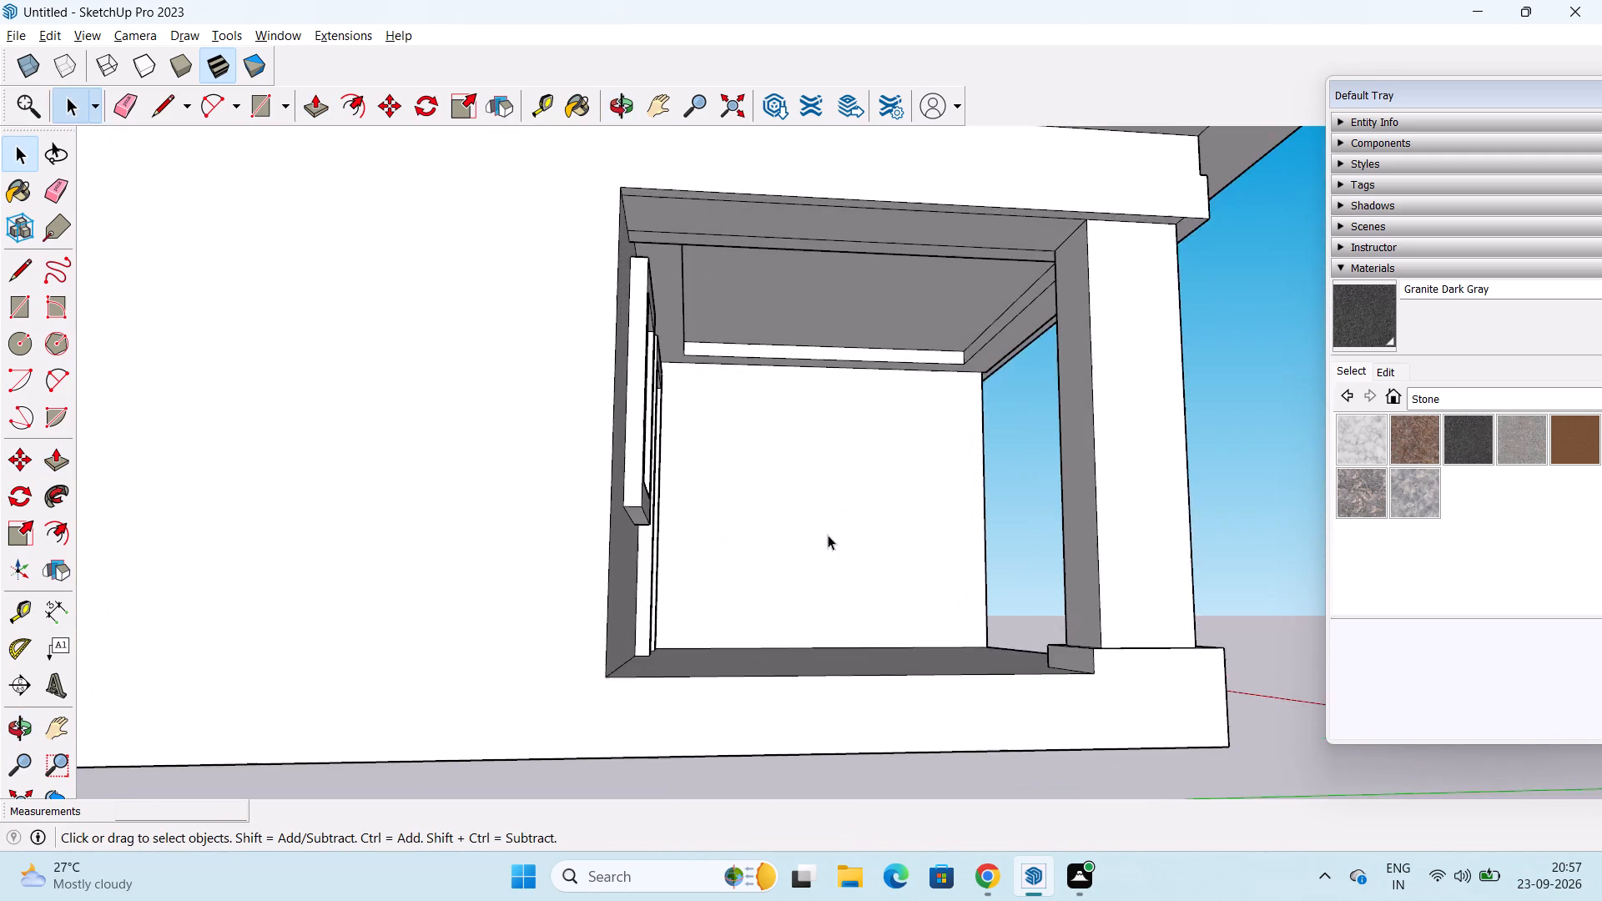
{"action": "scroll", "coordinate": [828, 535], "scroll_direction": "up", "scroll_amount": 2}
{"action": "middle_click_drag", "start_coordinate": [828, 535], "coordinate": [794, 581]}
{"action": "key", "text": "alt+Tab"}
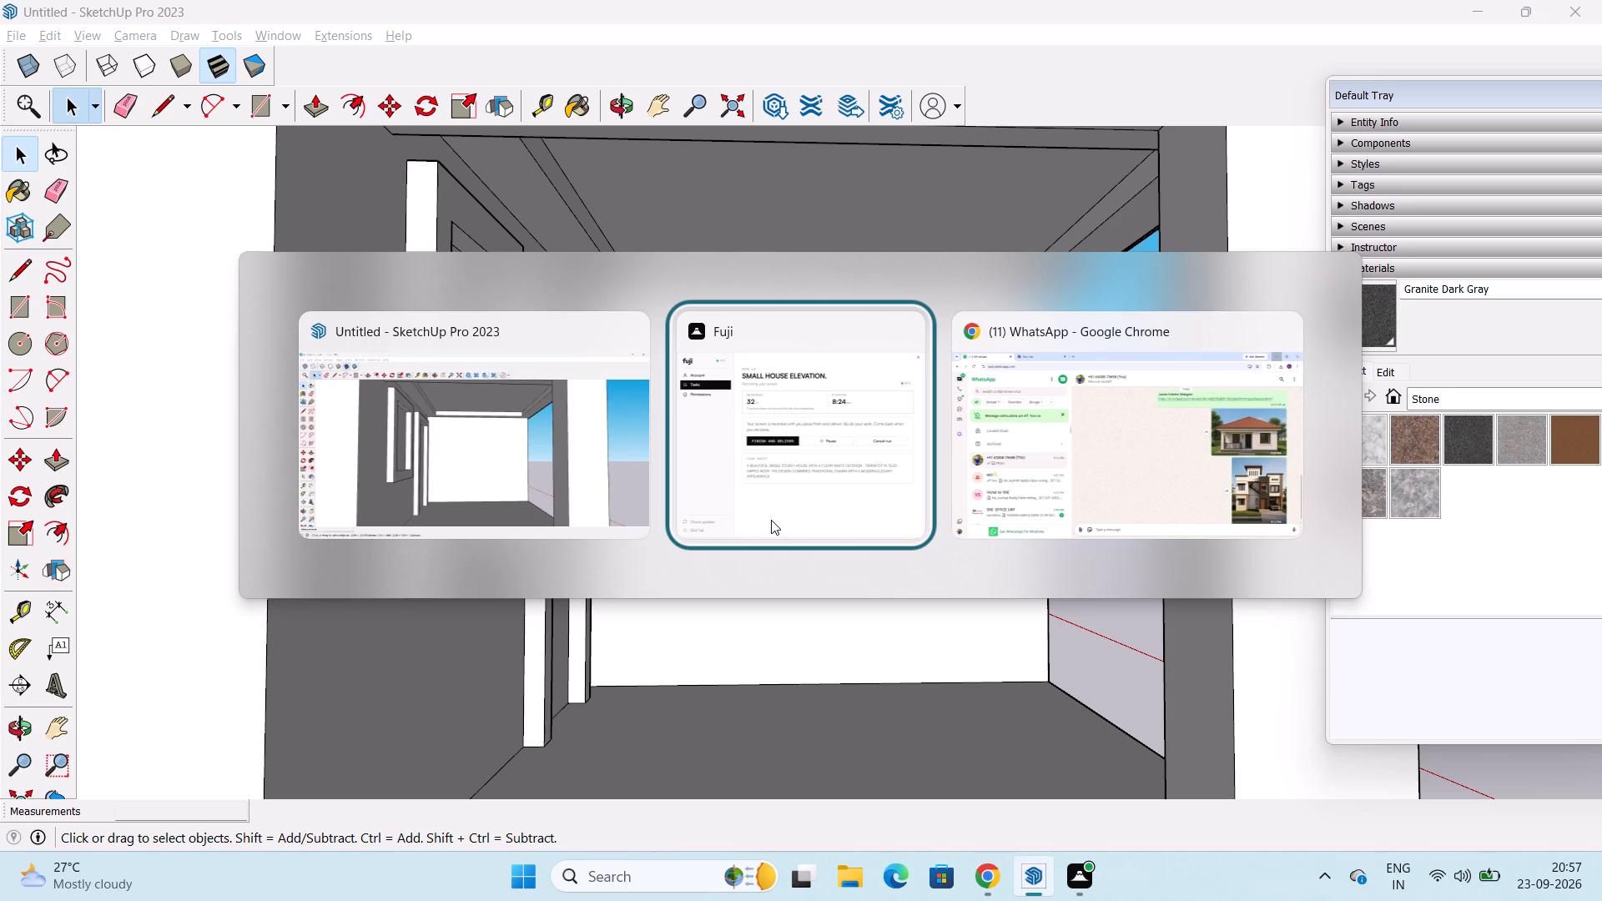
{"action": "key", "text": "alt+Tab"}
{"action": "key", "text": "alt+Tab"}
Draw a rectangle 5' wide and 9' high on the porch wall facing the side opening, with its base on the floor.
{"action": "middle_click_drag", "start_coordinate": [771, 520], "coordinate": [779, 549]}
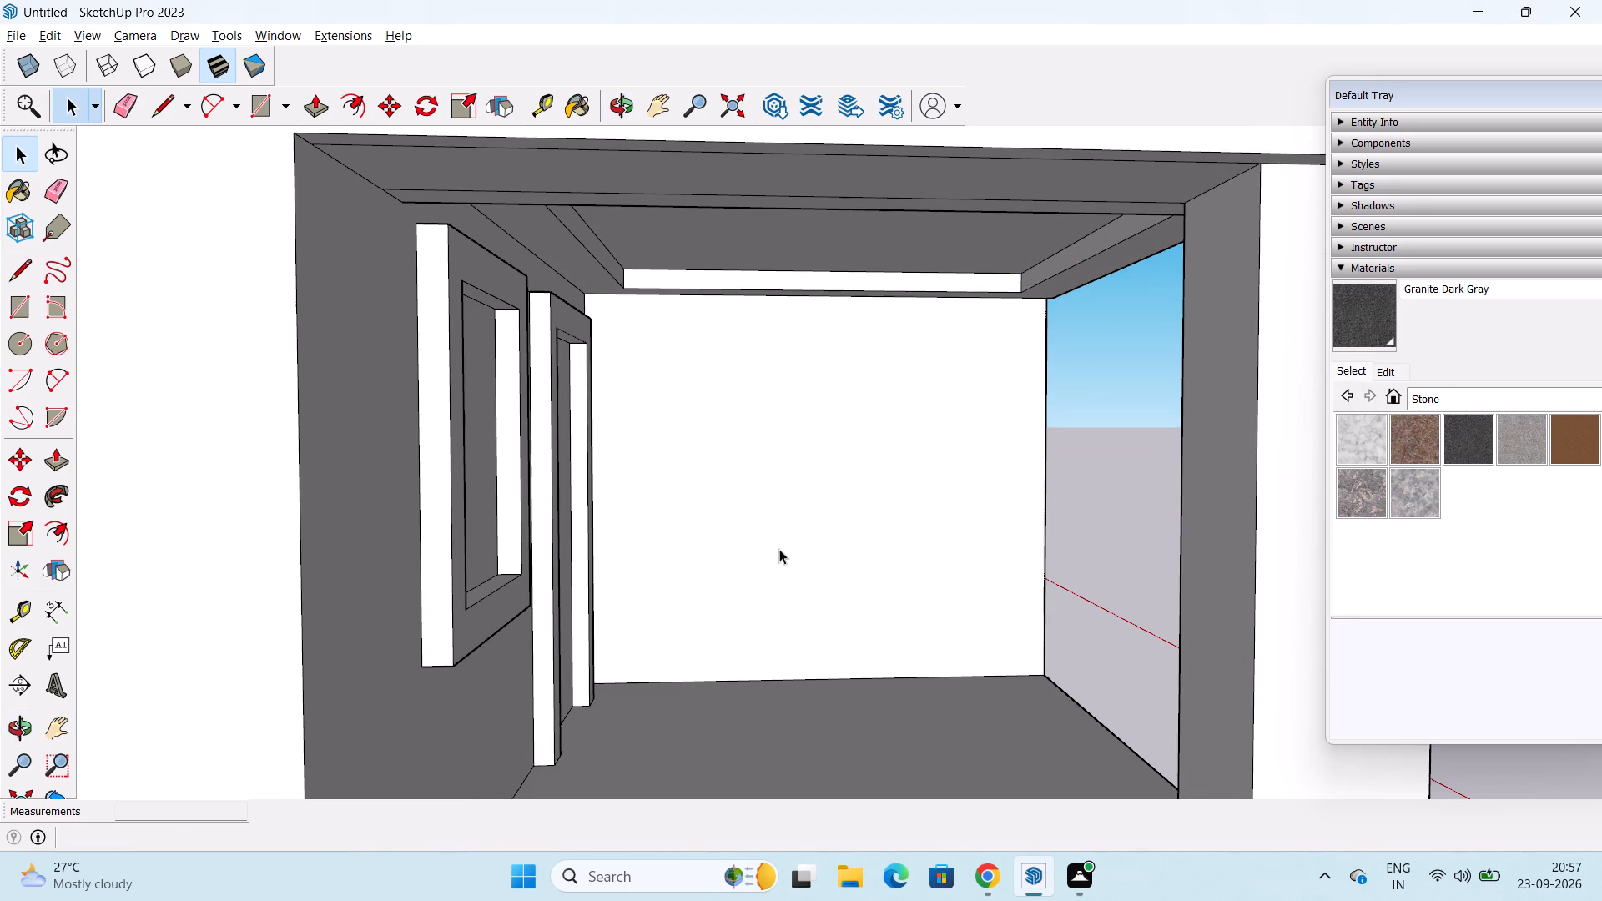
{"action": "left_click", "coordinate": [18, 303]}
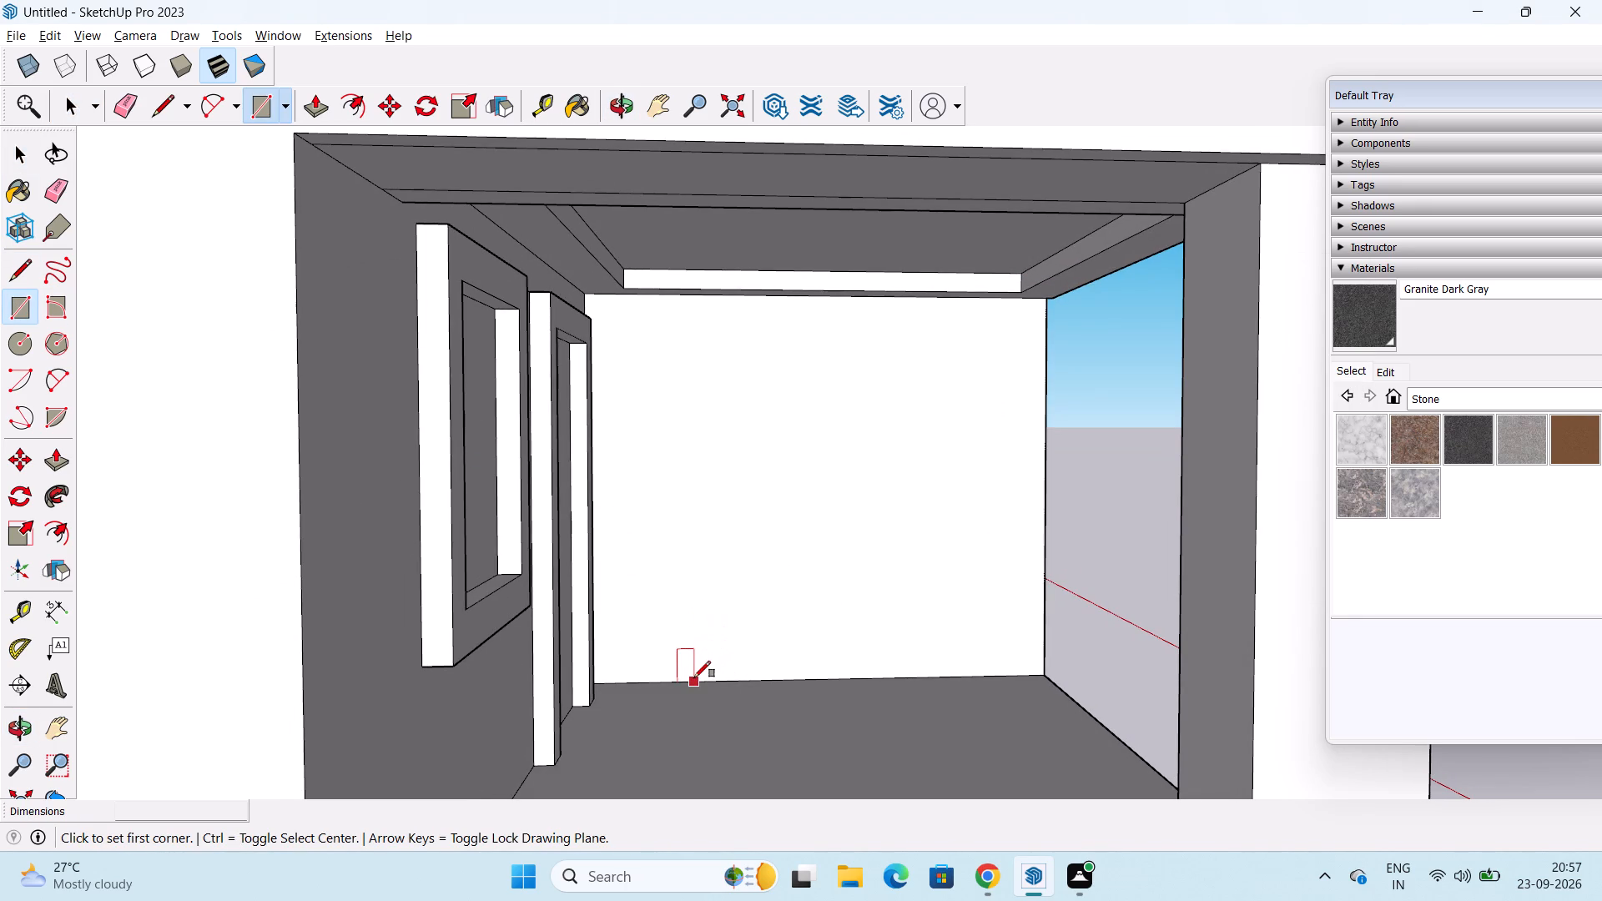
{"action": "left_click", "coordinate": [698, 680]}
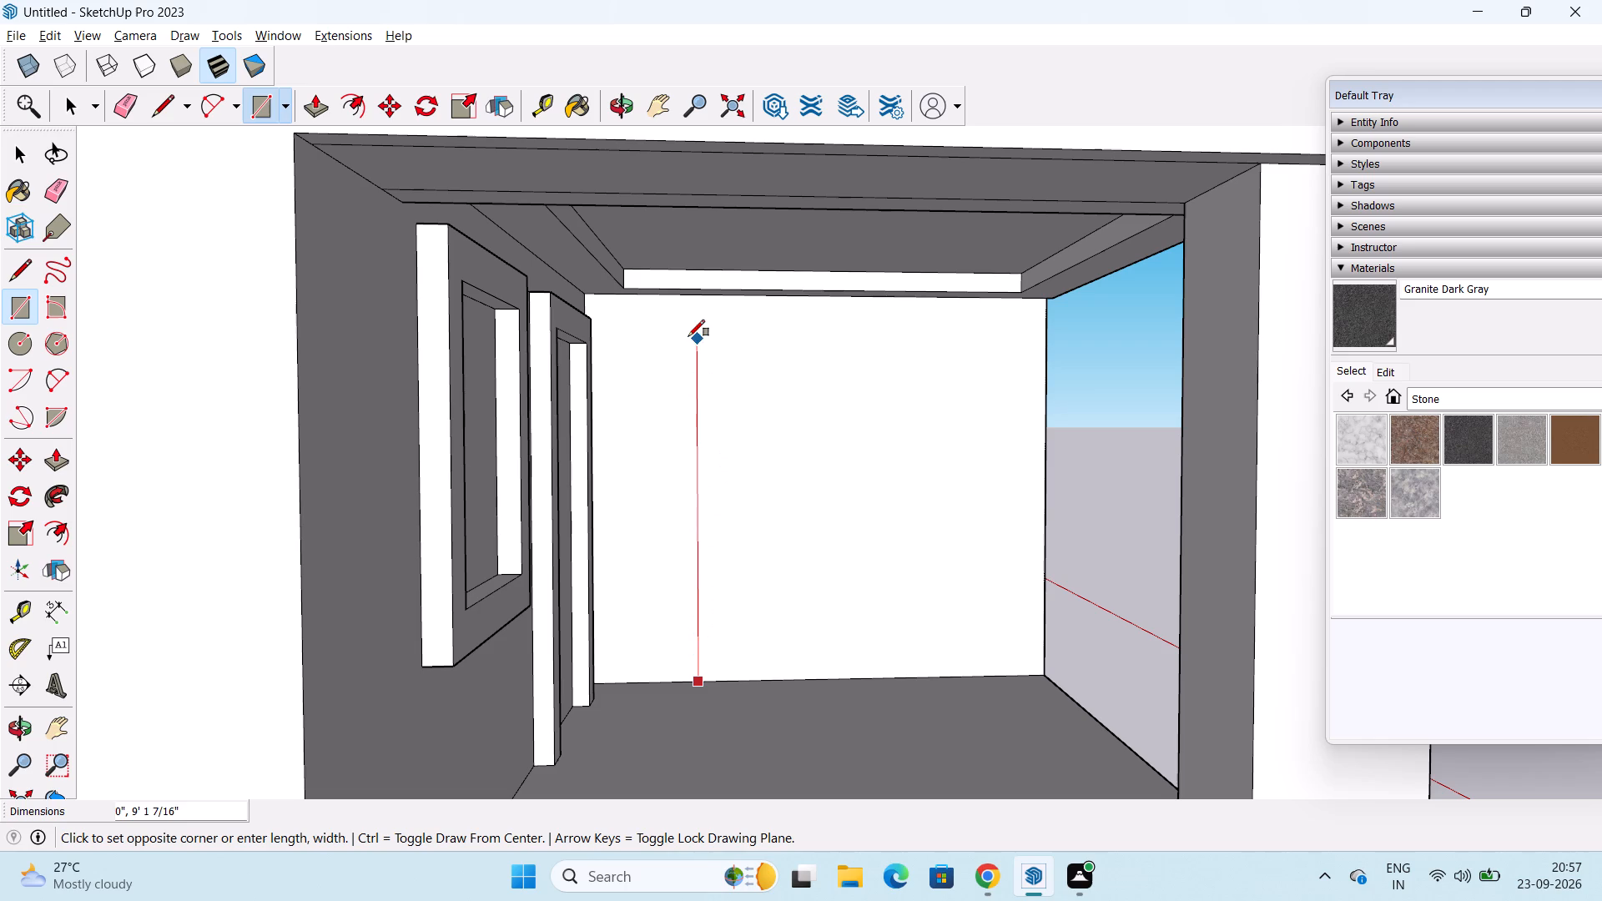
{"action": "middle_click_drag", "start_coordinate": [844, 351], "coordinate": [750, 373]}
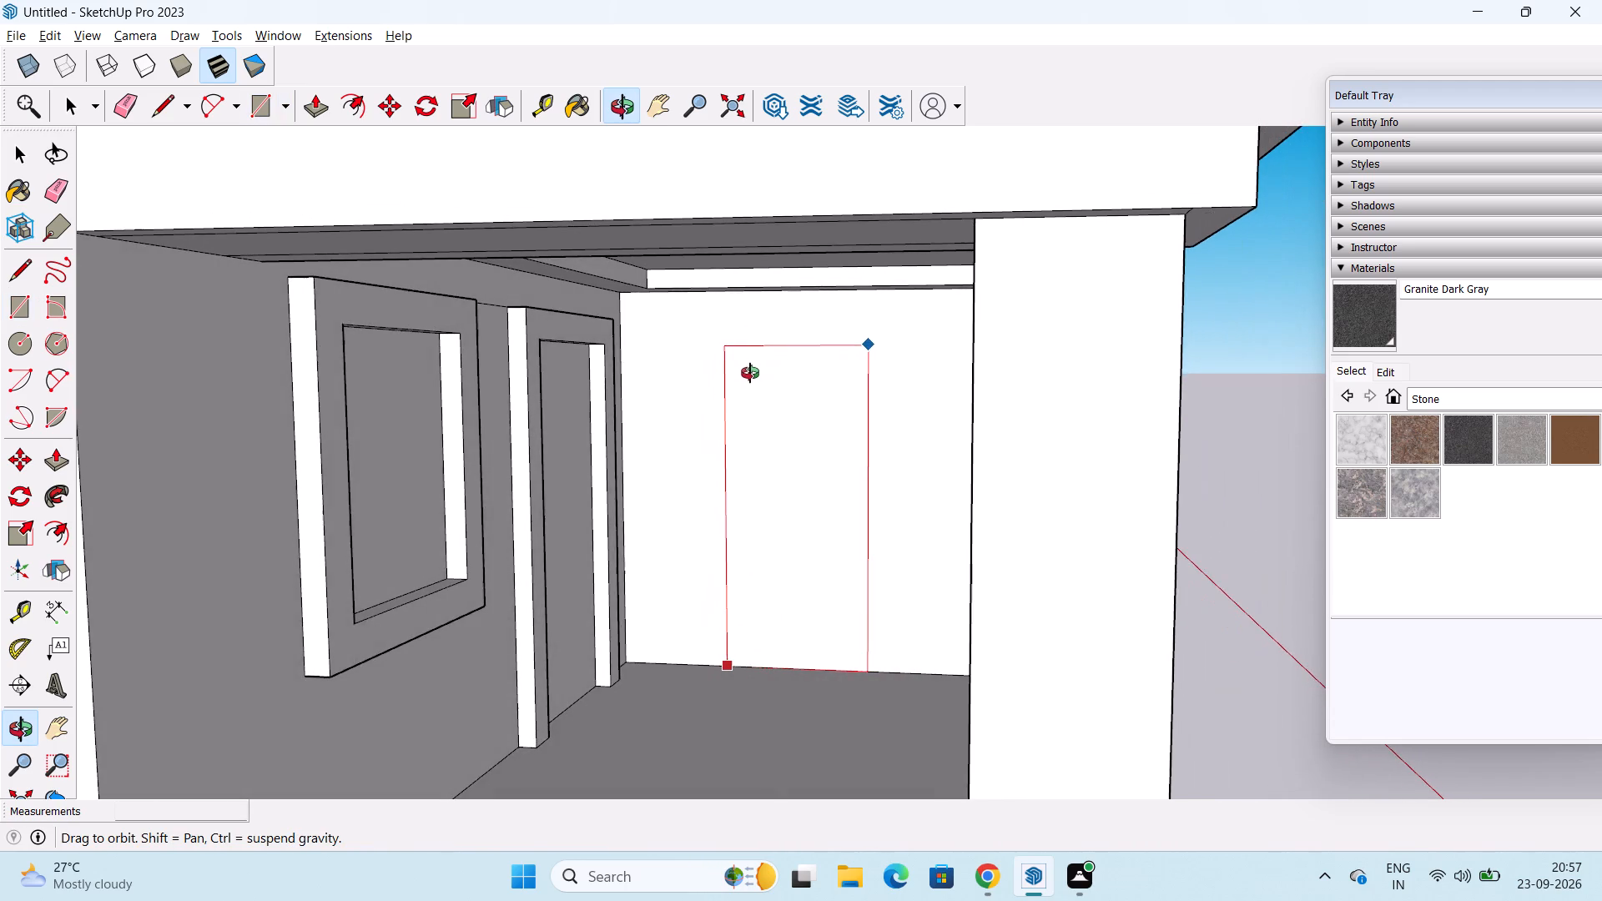
{"action": "middle_click_drag", "start_coordinate": [750, 373], "coordinate": [763, 371]}
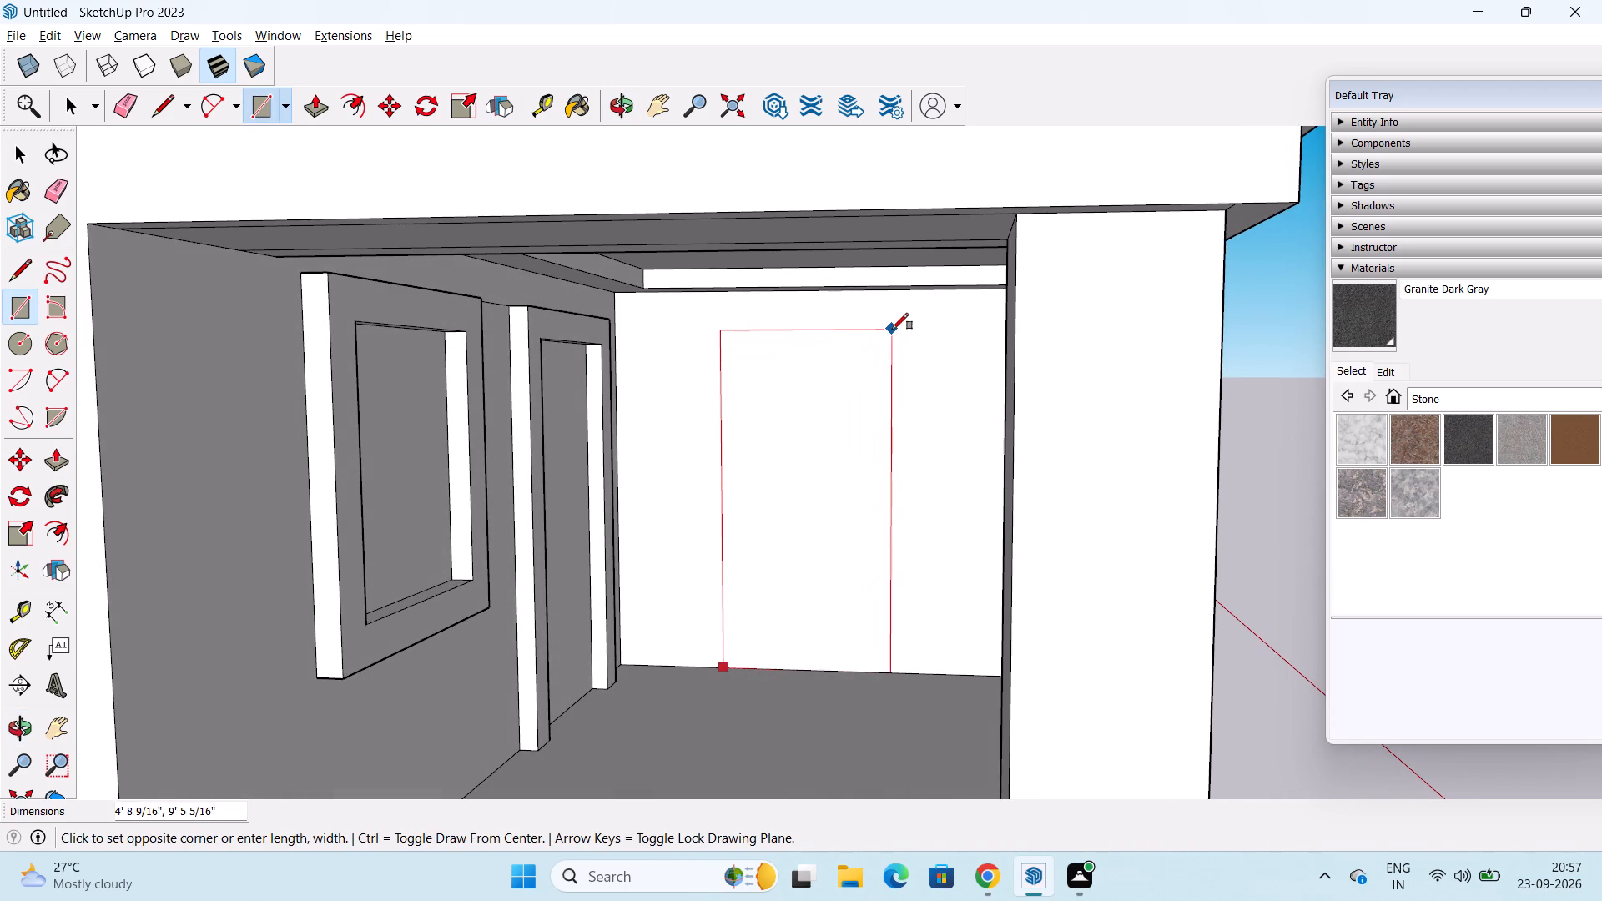
{"action": "middle_click_drag", "start_coordinate": [892, 330], "coordinate": [934, 326]}
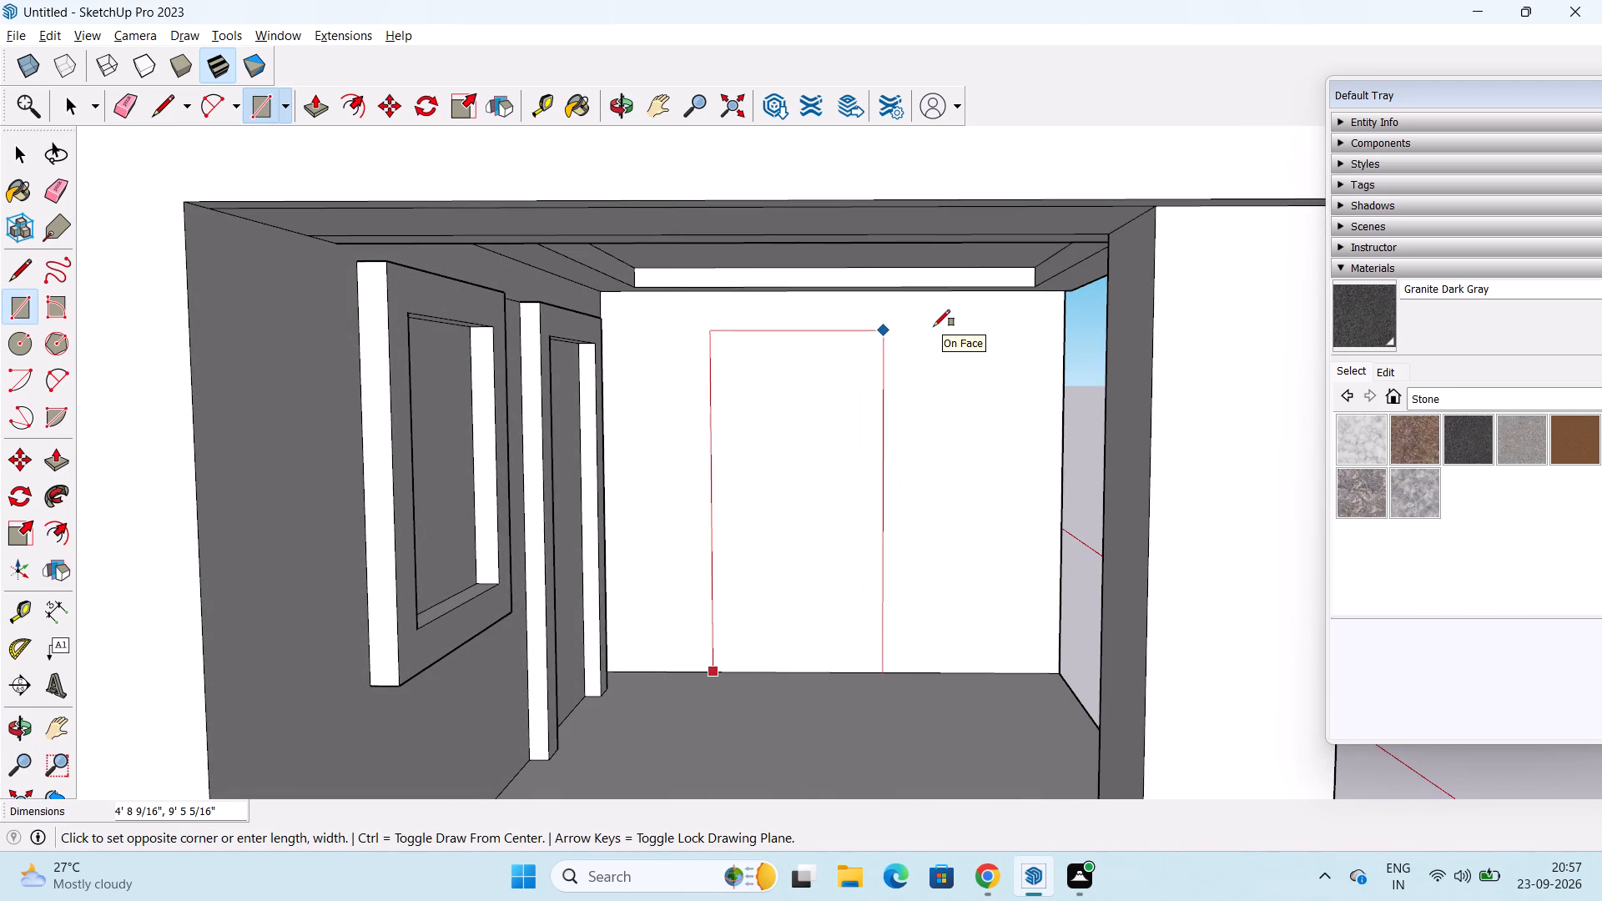
{"action": "type", "text": "5'"}
{"action": "type", "text": ",9'"}
{"action": "key", "text": "Return"}
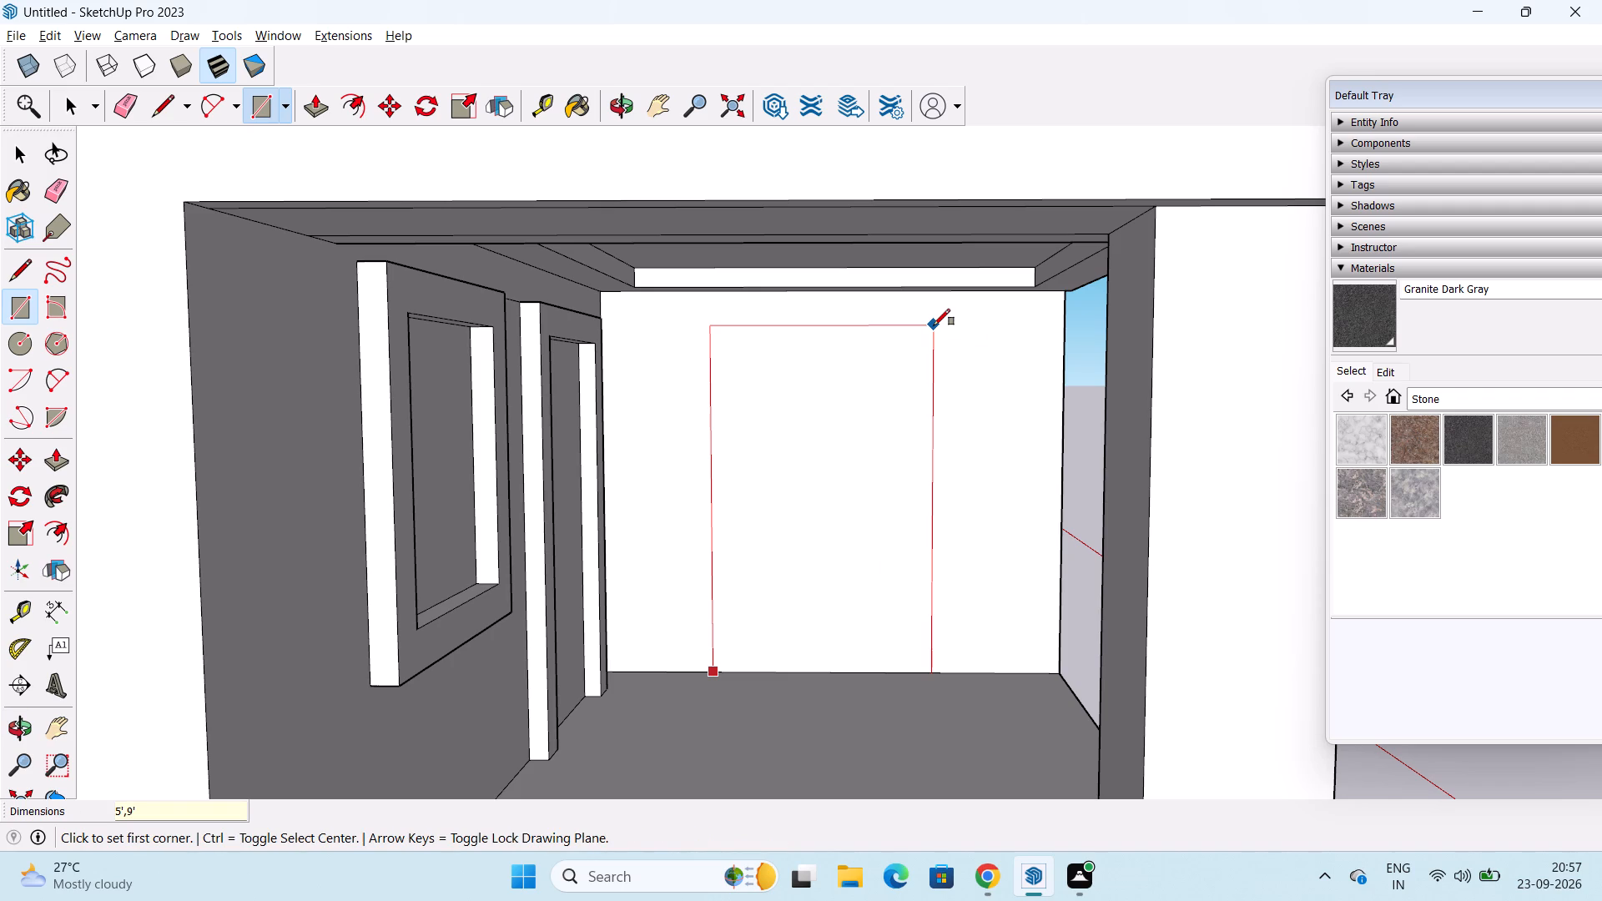
{"action": "key", "text": "space"}
Draw a horizontal line about 1' 8" long from the door frame's top outer corner to the corner of the porch walls.
{"action": "middle_click_drag", "start_coordinate": [604, 330], "coordinate": [413, 338]}
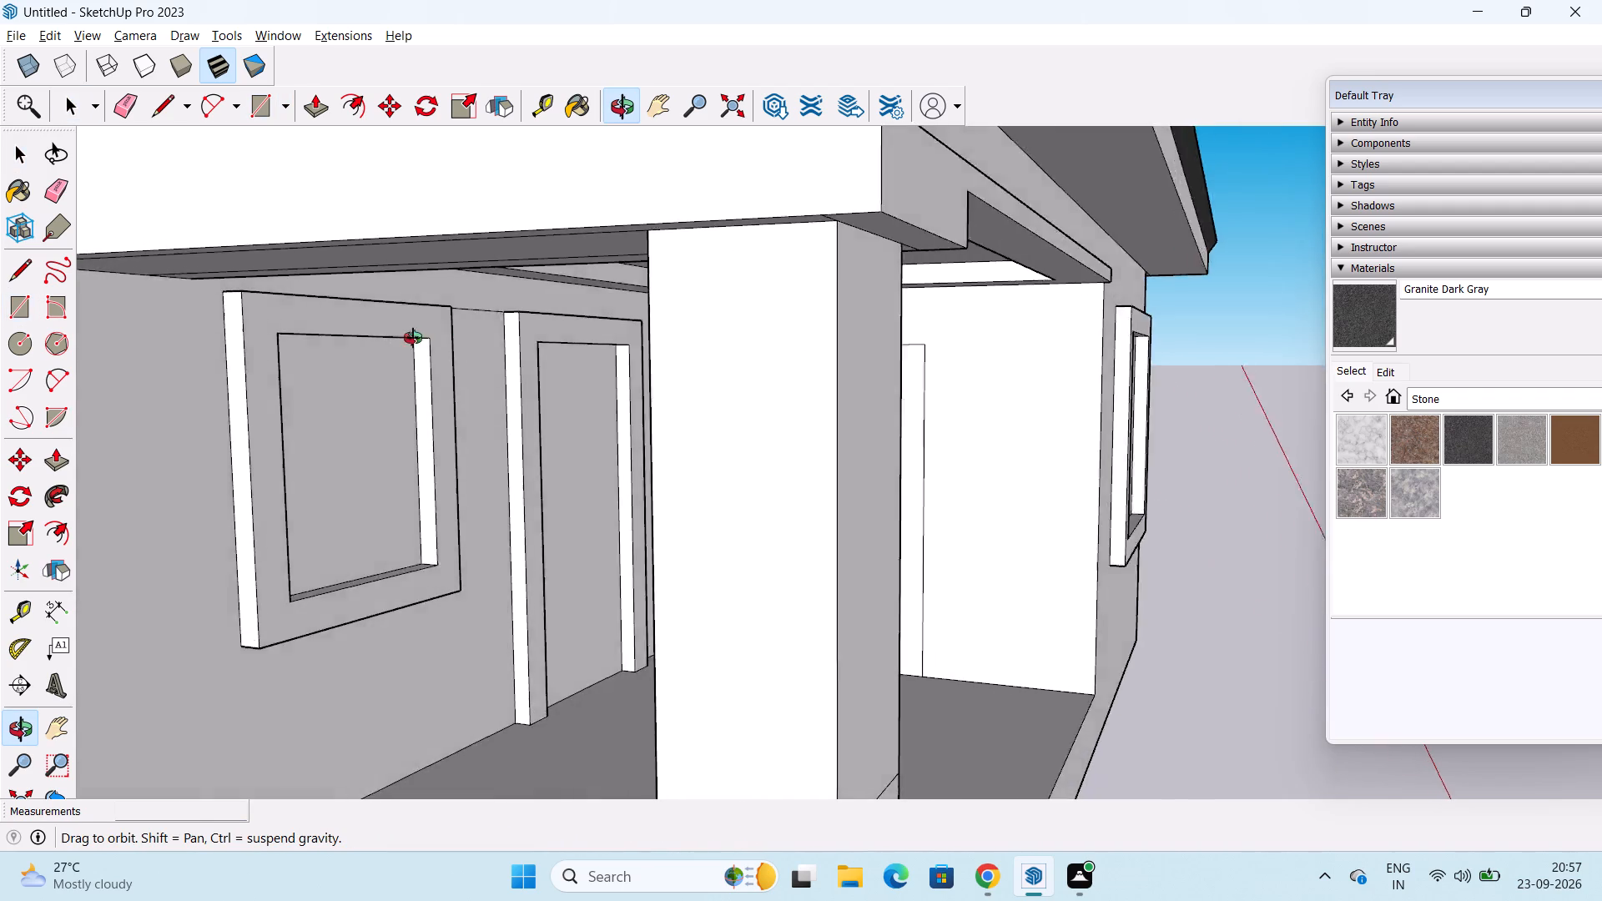
{"action": "middle_click_drag", "start_coordinate": [413, 338], "coordinate": [0, 330]}
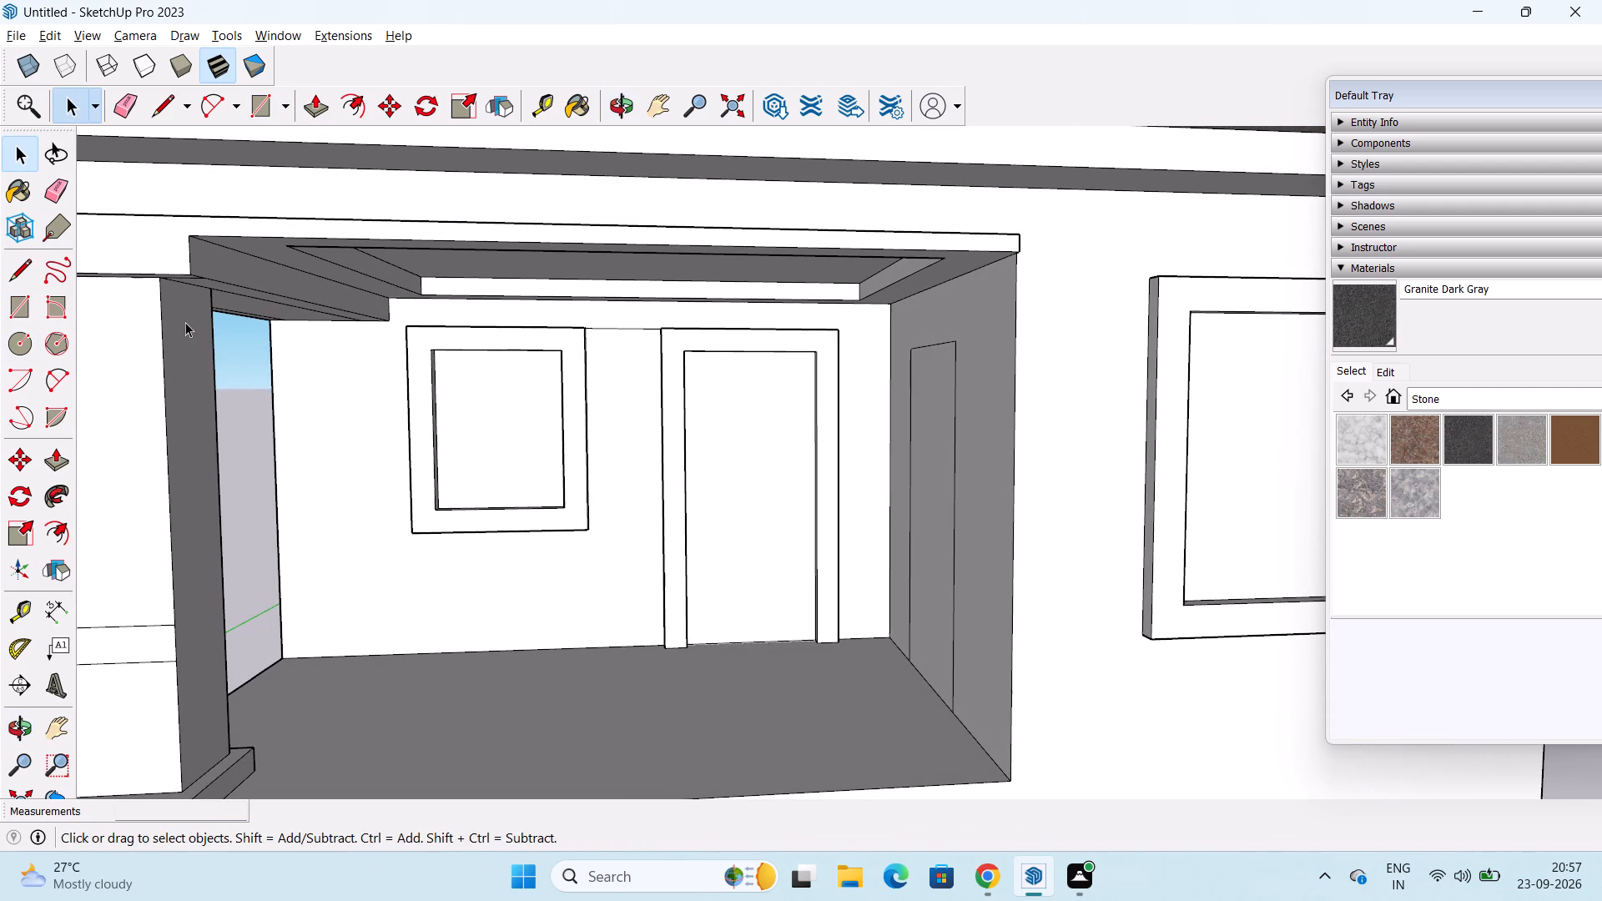
{"action": "left_click_drag", "start_coordinate": [13, 276], "coordinate": [28, 276]}
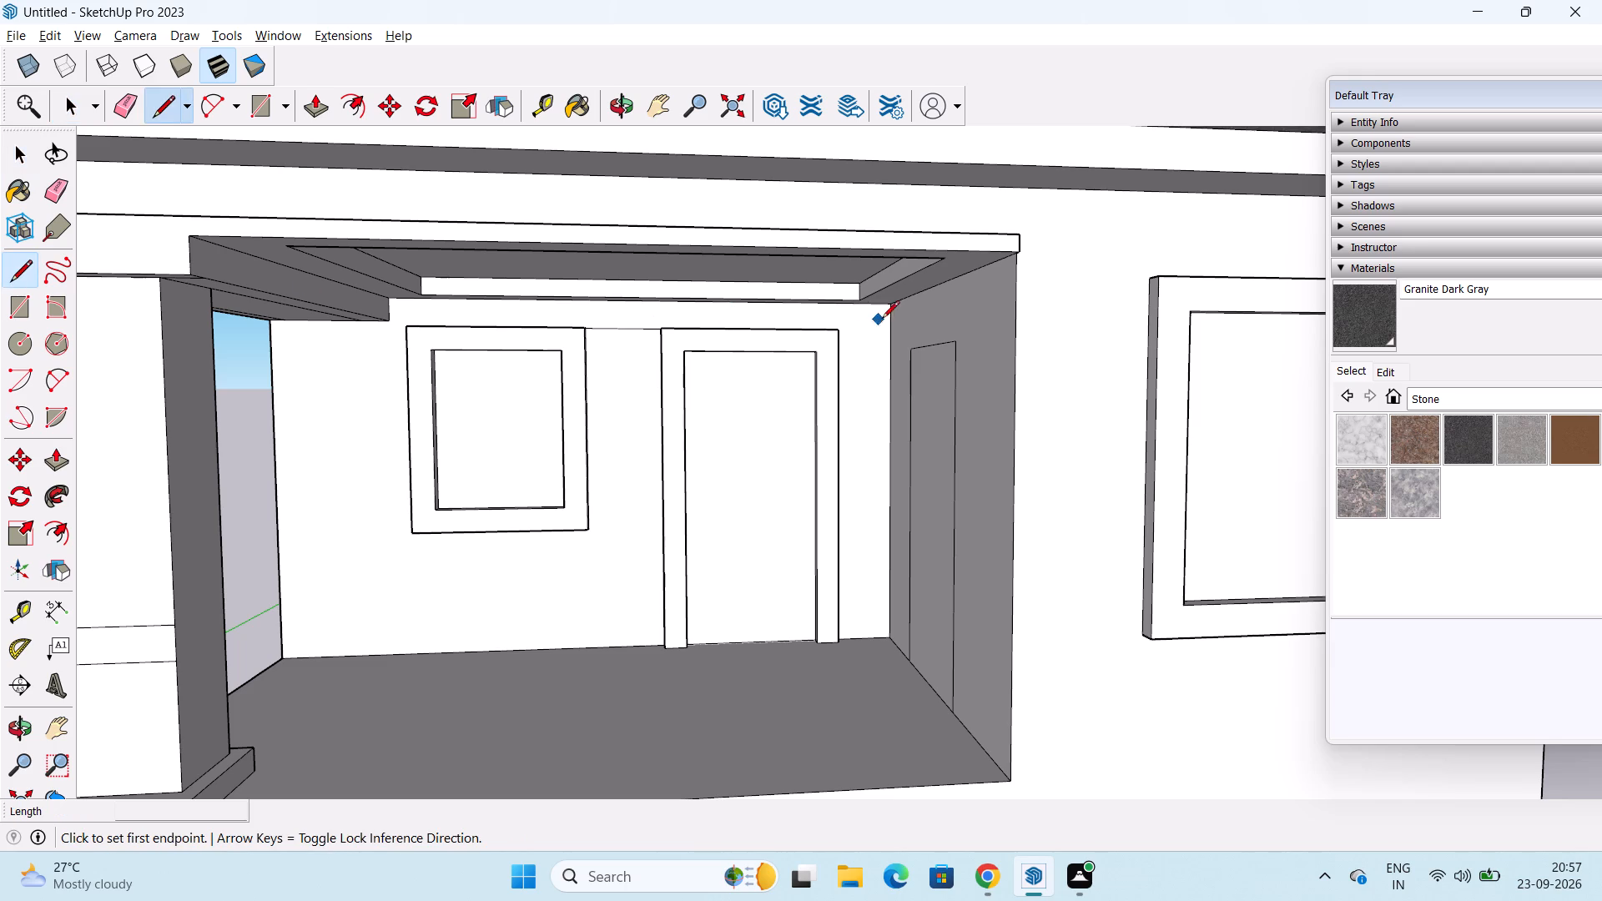
{"action": "middle_click_drag", "start_coordinate": [884, 319], "coordinate": [705, 344]}
{"action": "middle_click_drag", "start_coordinate": [746, 364], "coordinate": [853, 347]}
{"action": "scroll", "coordinate": [874, 338], "scroll_direction": "up", "scroll_amount": 5}
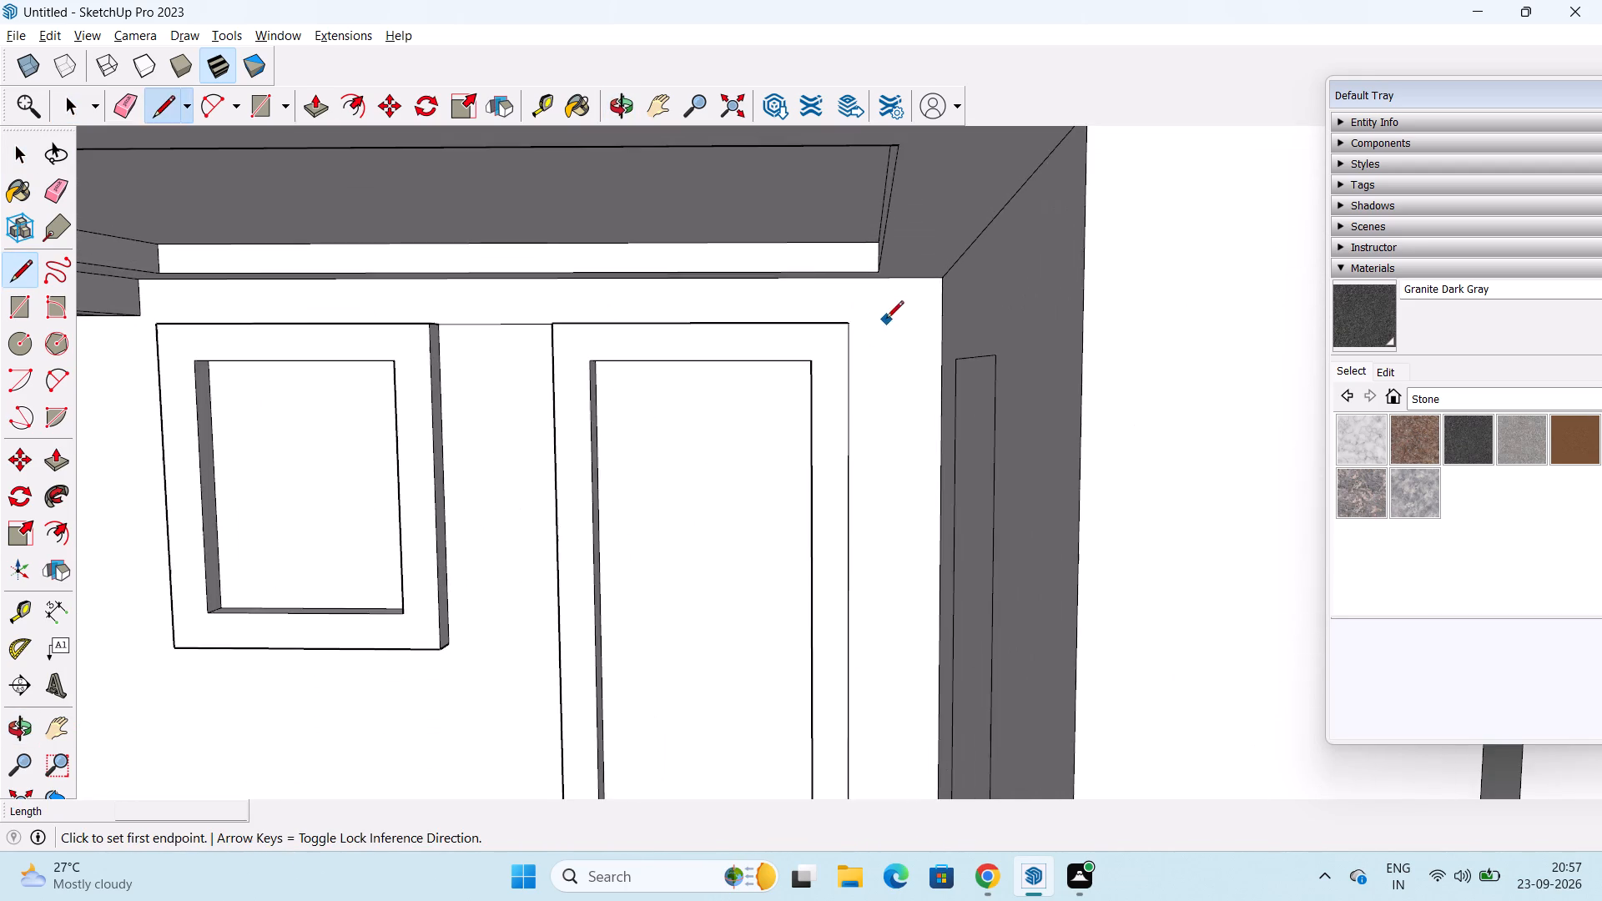
{"action": "middle_click_drag", "start_coordinate": [886, 320], "coordinate": [949, 344]}
{"action": "scroll", "coordinate": [914, 353], "scroll_direction": "up", "scroll_amount": 8}
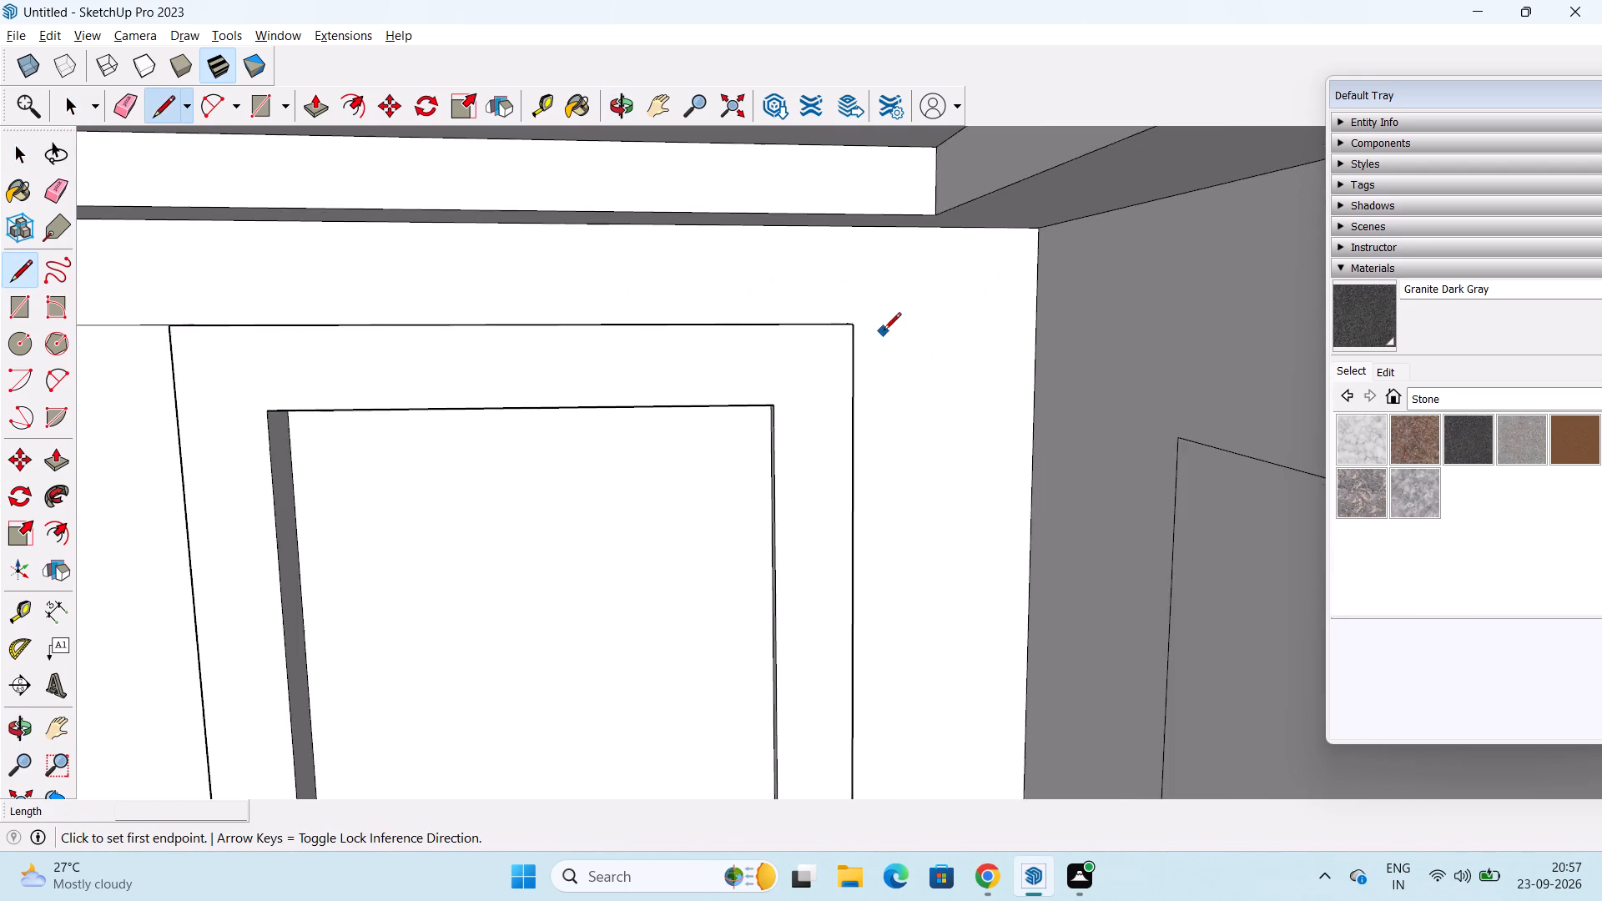
{"action": "middle_click_drag", "start_coordinate": [884, 331], "coordinate": [803, 360]}
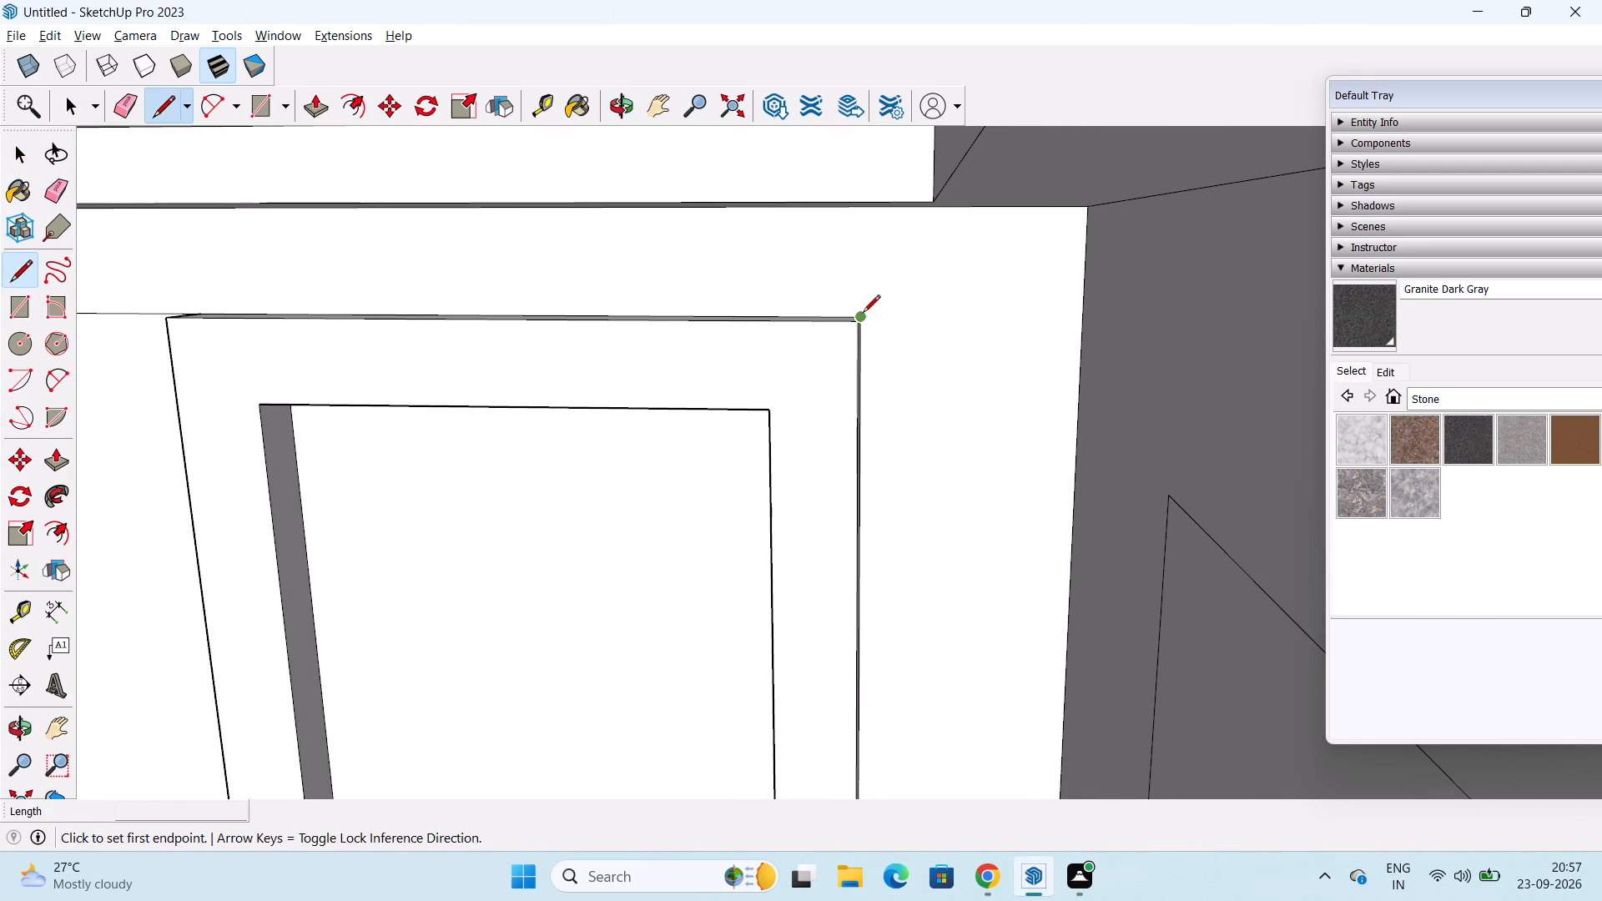
{"action": "scroll", "coordinate": [863, 314], "scroll_direction": "up", "scroll_amount": 8}
{"action": "left_click", "coordinate": [860, 320]}
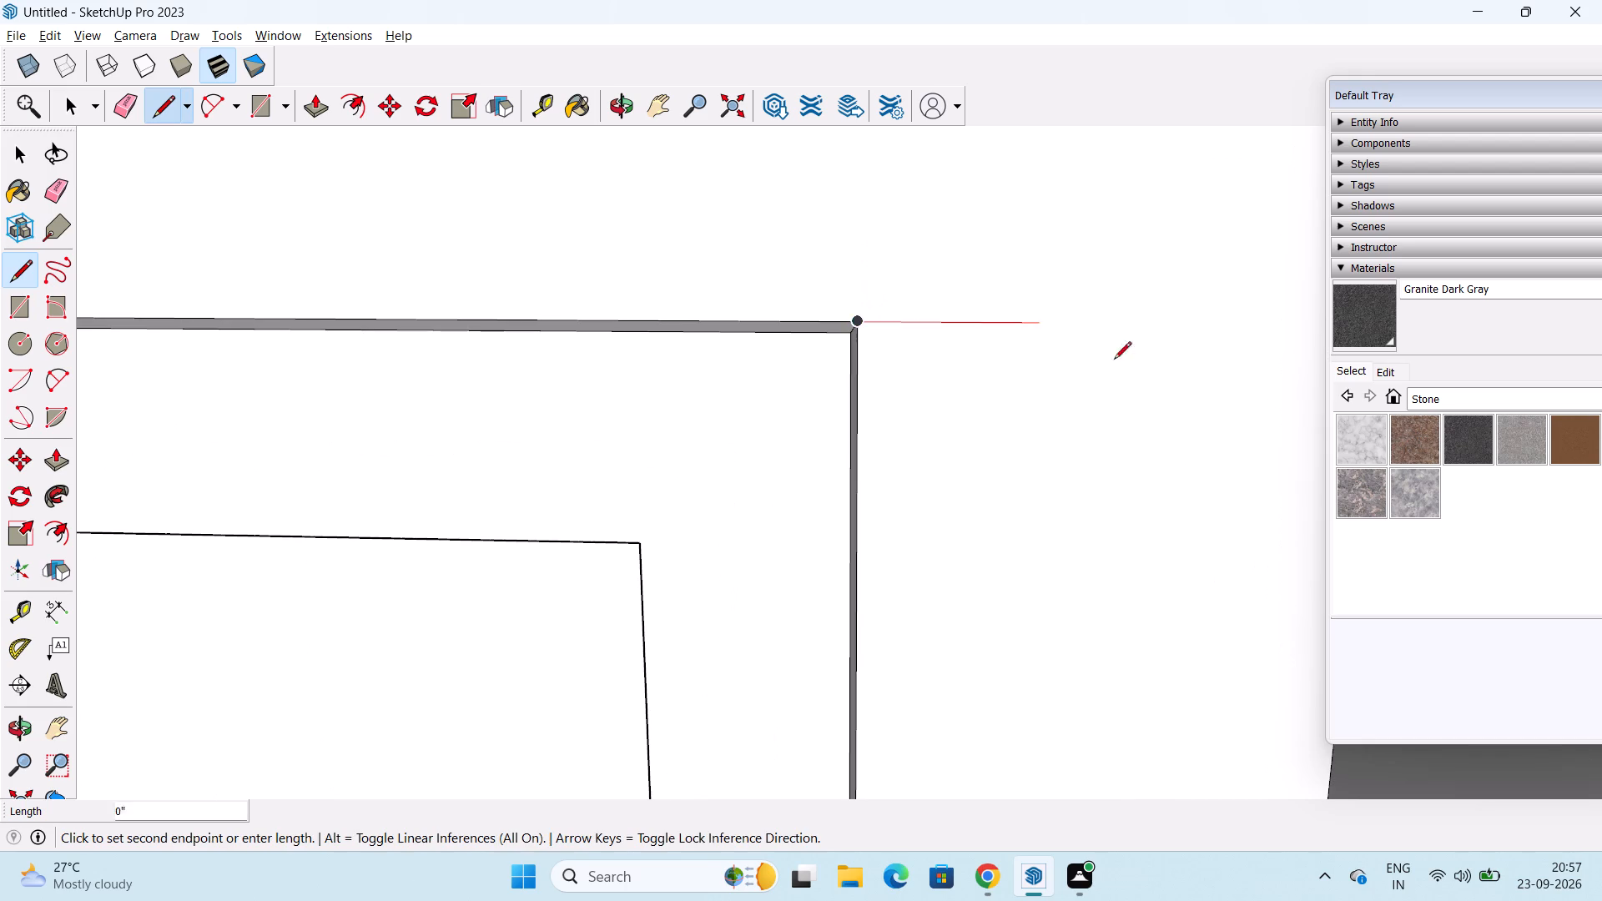
{"action": "scroll", "coordinate": [1163, 336], "scroll_direction": "down", "scroll_amount": 2}
{"action": "middle_click_drag", "start_coordinate": [1169, 315], "coordinate": [883, 341], "text": "shift"}
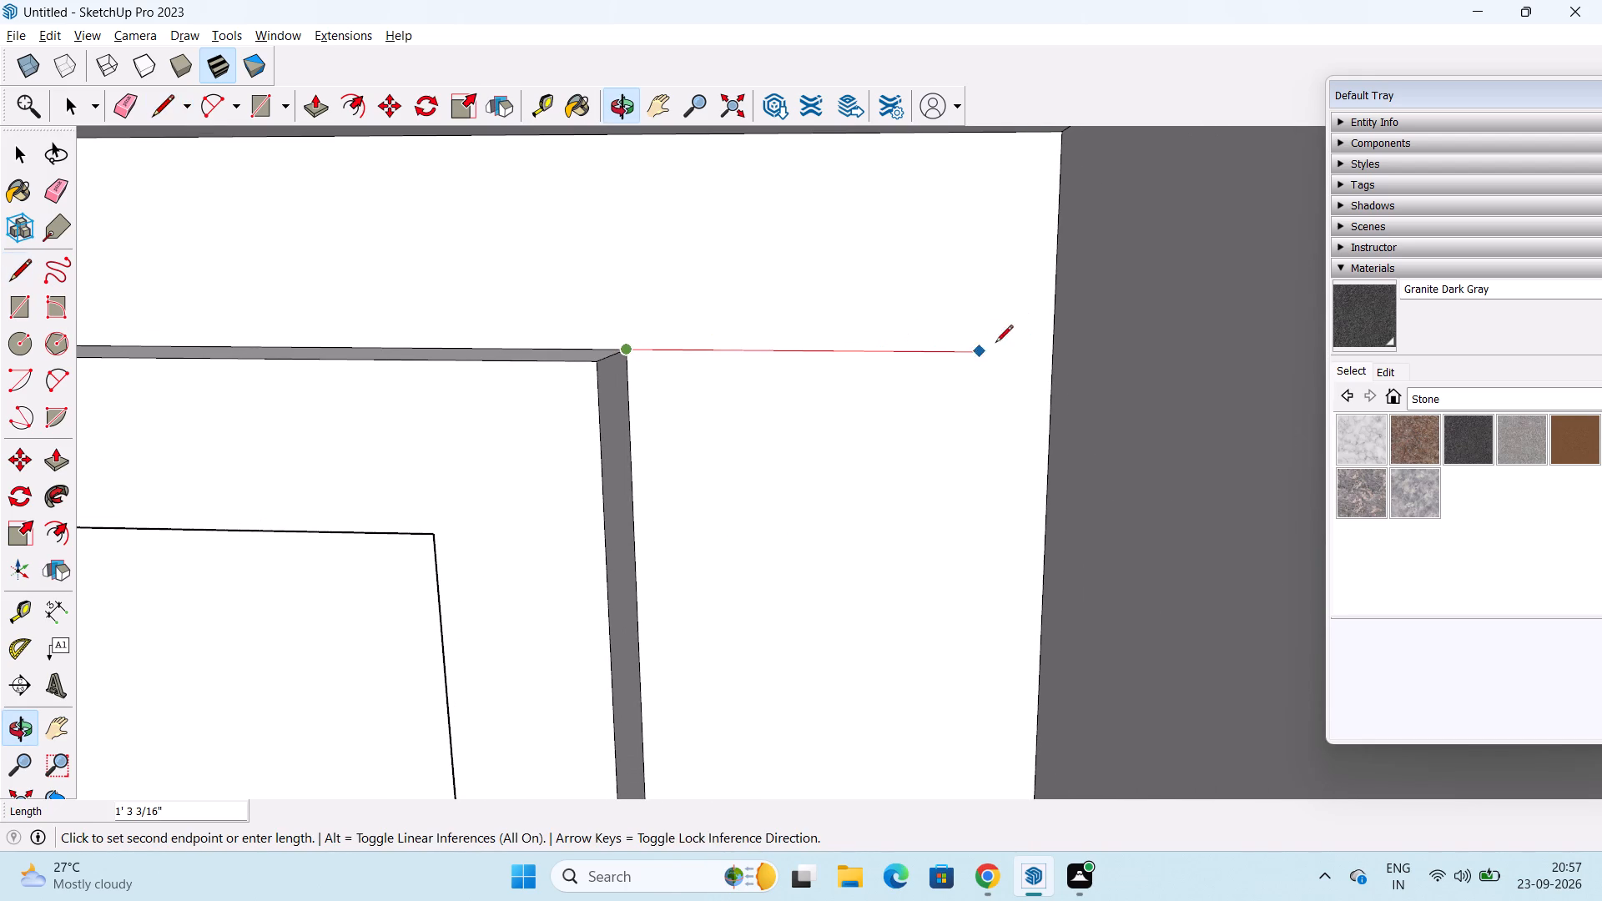
{"action": "left_click", "coordinate": [1060, 349]}
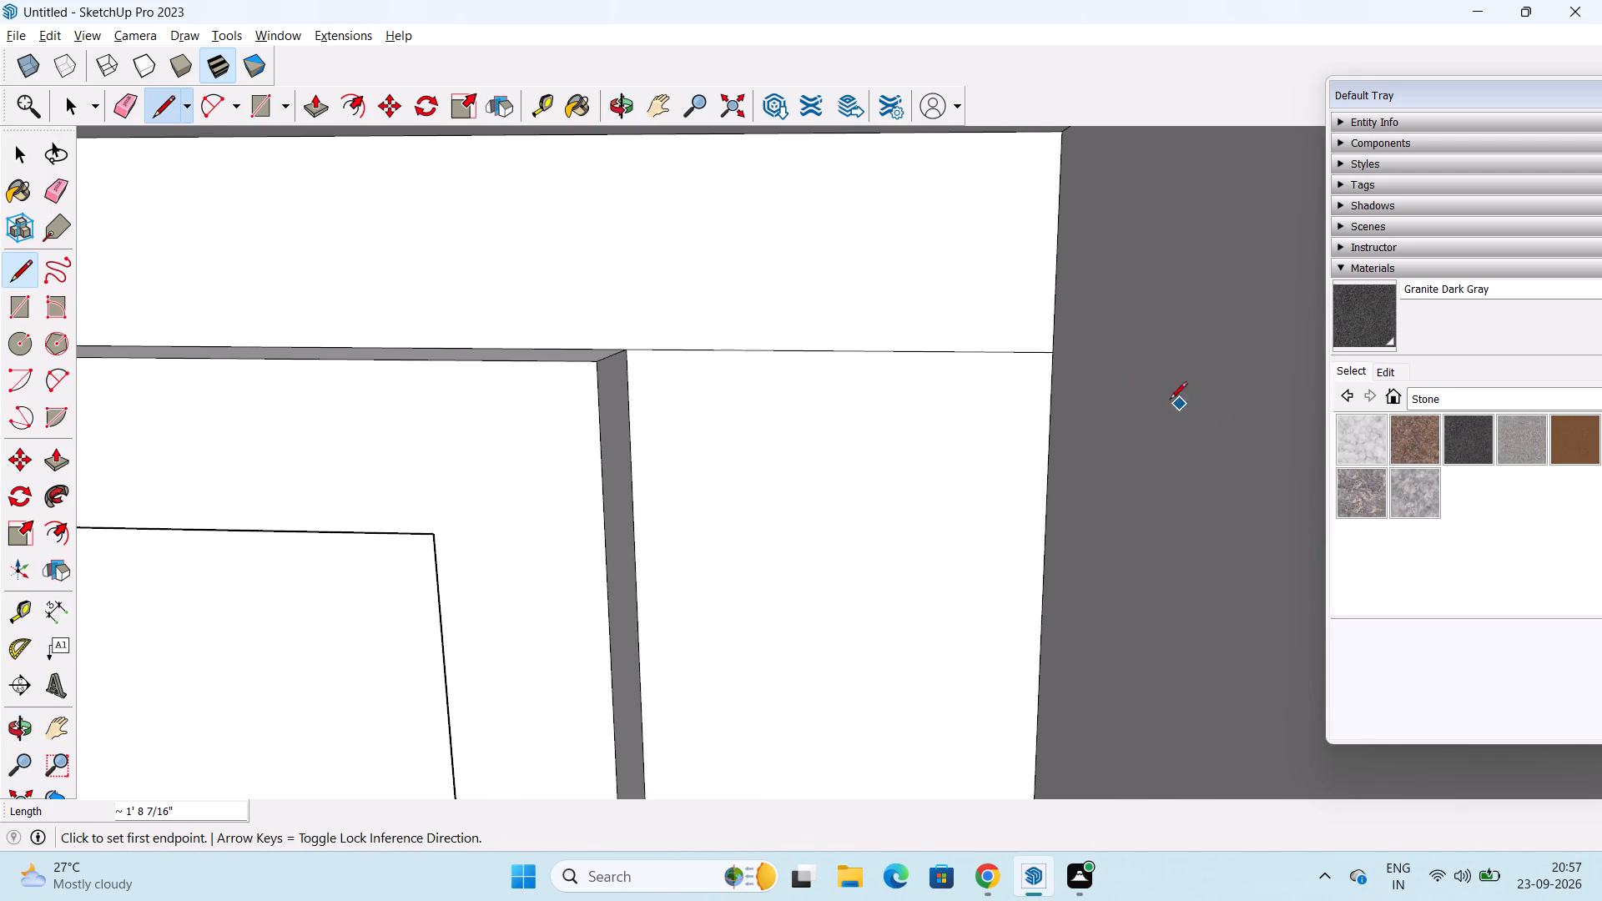
Continue the door-head line along the adjoining porch wall for about 9' 3", parallel to the green axis and above the drawn rectangle.
{"action": "left_click", "coordinate": [1051, 355]}
{"action": "scroll", "coordinate": [1237, 430], "scroll_direction": "down", "scroll_amount": 5}
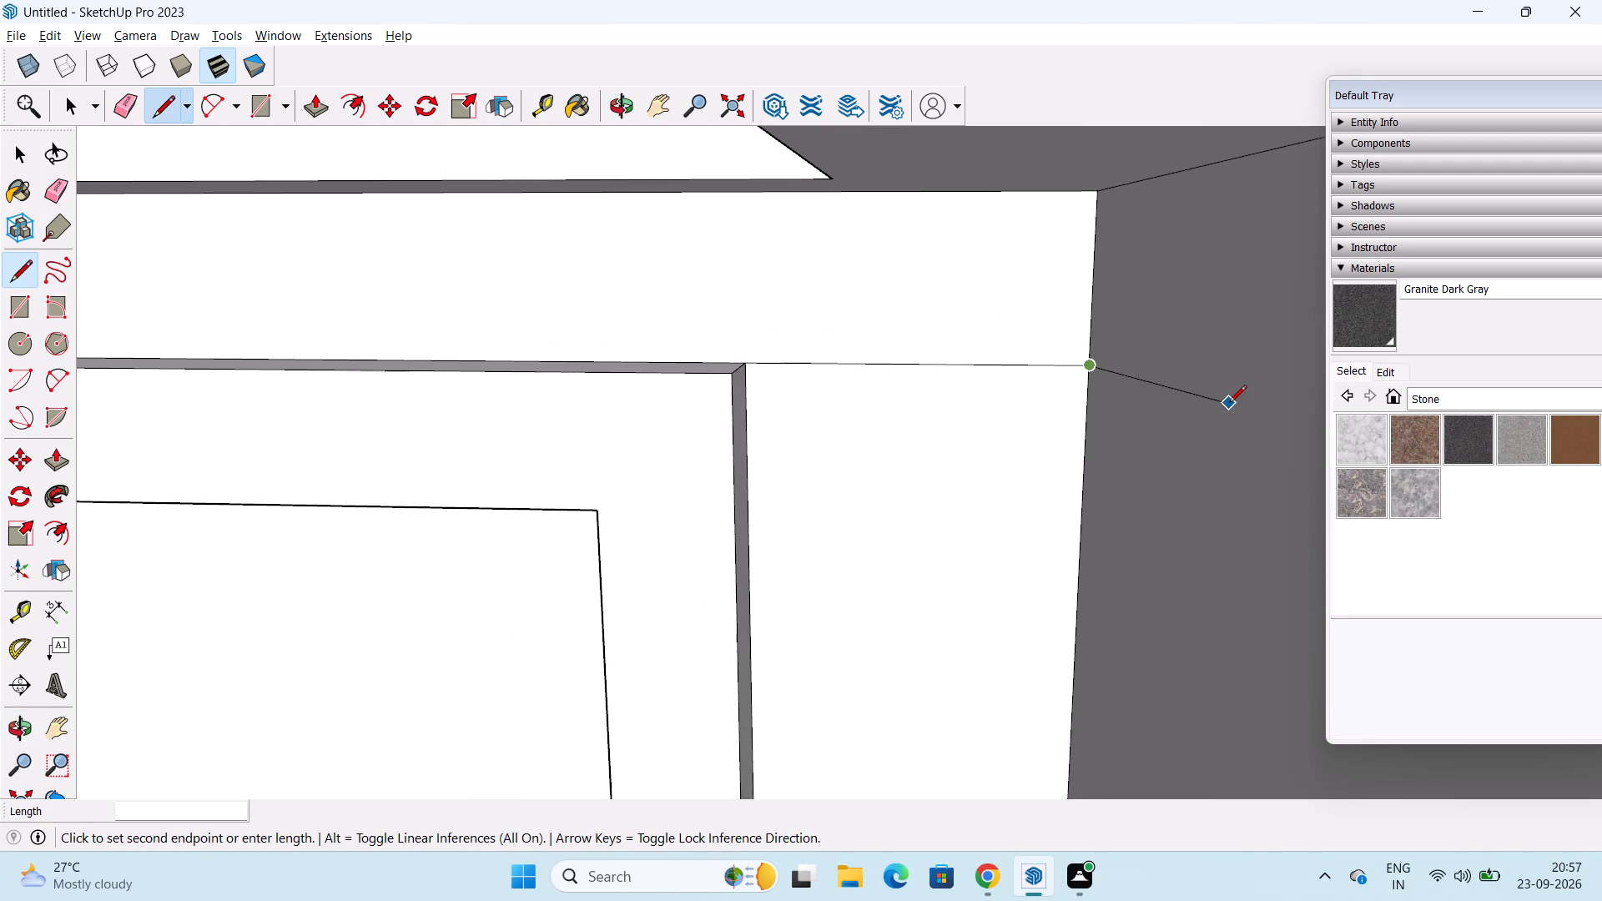
{"action": "scroll", "coordinate": [1229, 404], "scroll_direction": "down", "scroll_amount": 1}
{"action": "middle_click_drag", "start_coordinate": [1229, 404], "coordinate": [926, 338], "text": "shift"}
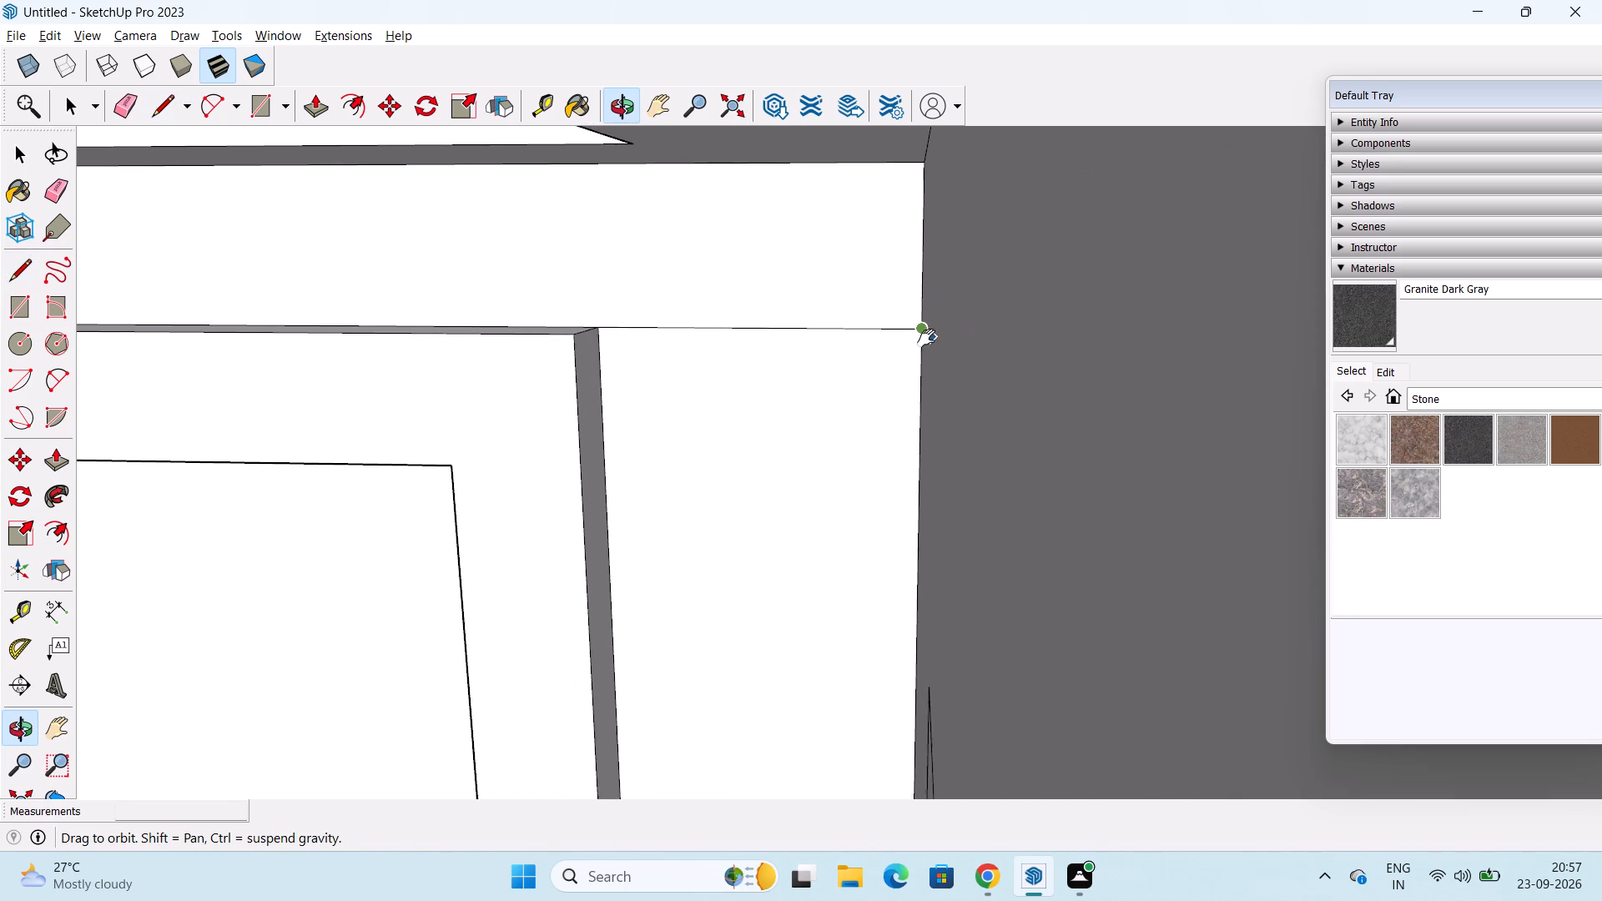
{"action": "middle_click_drag", "start_coordinate": [926, 338], "coordinate": [953, 333], "text": "shift"}
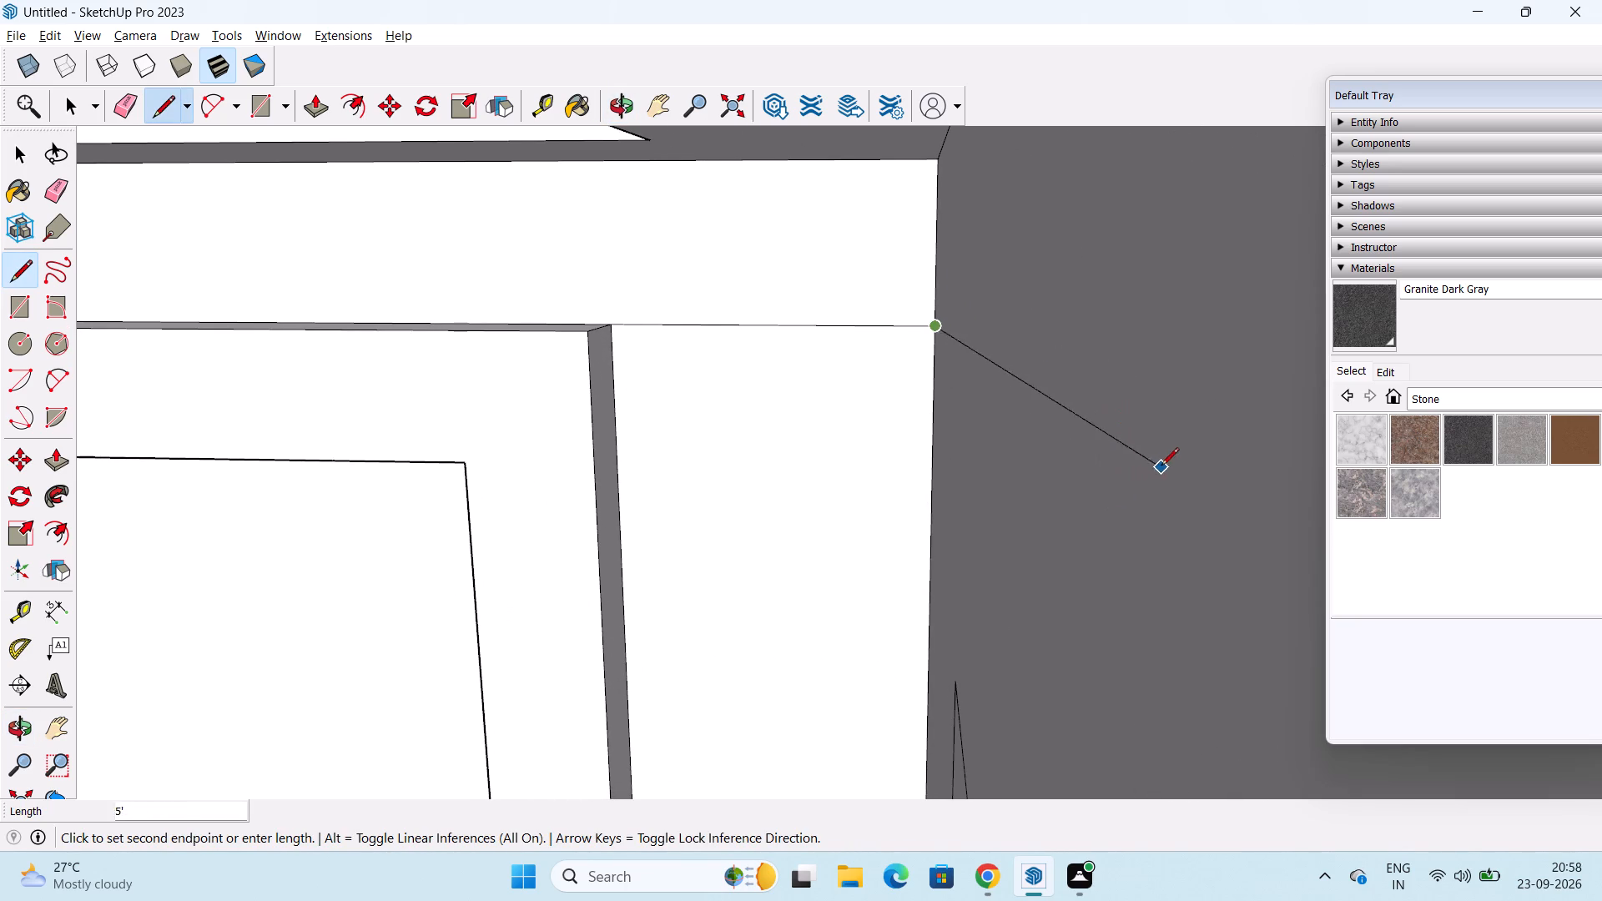
{"action": "middle_click_drag", "start_coordinate": [1163, 462], "coordinate": [1425, 450]}
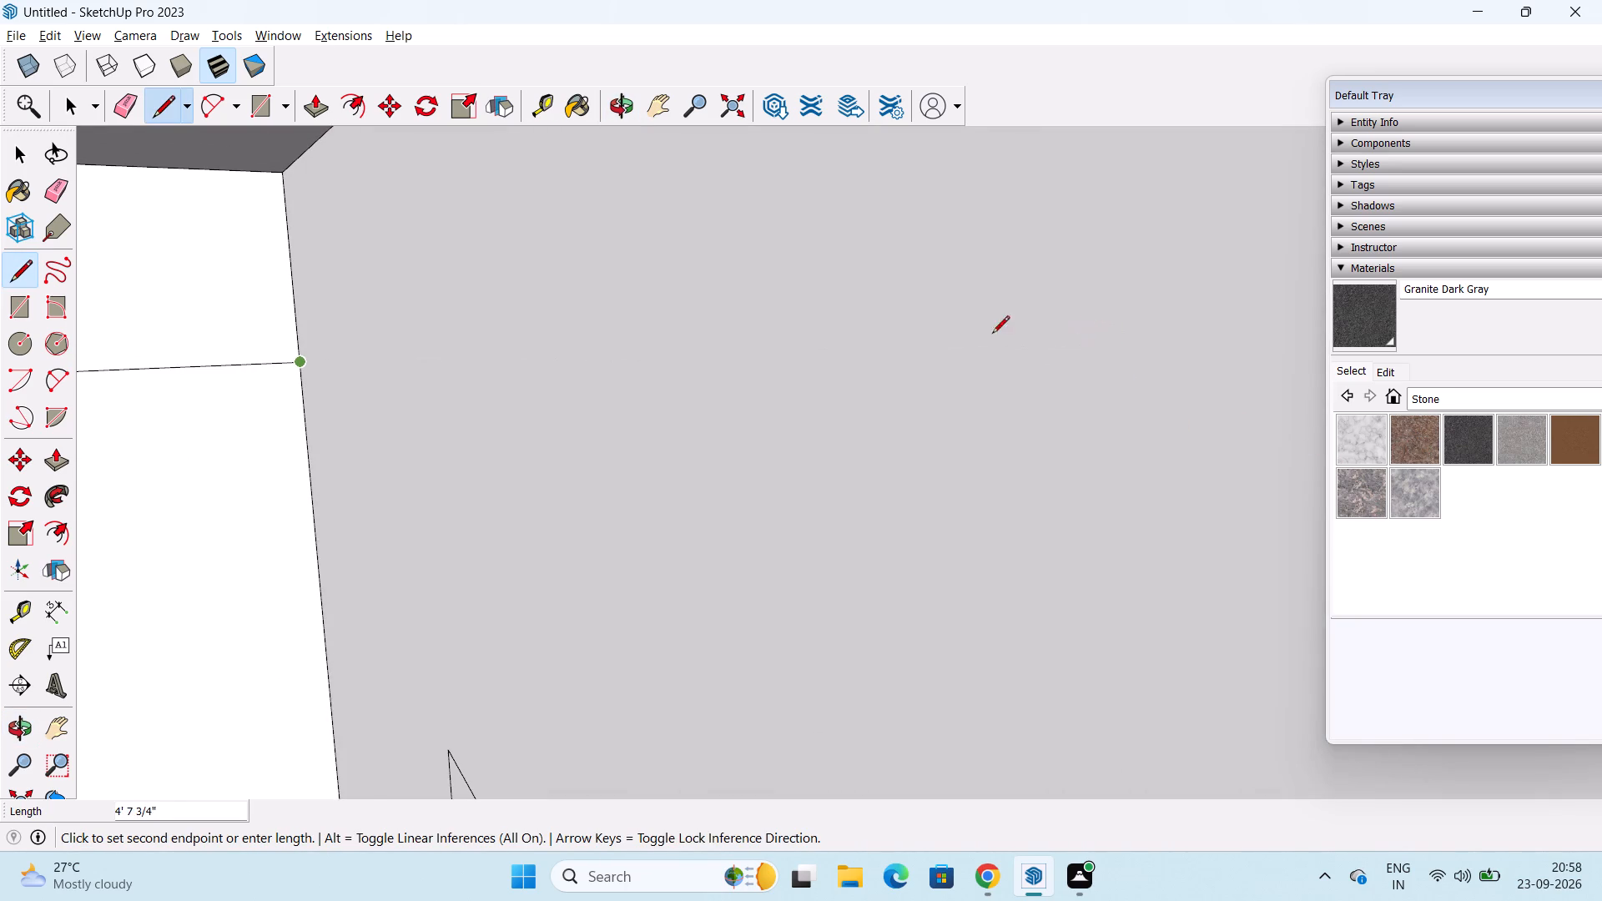
{"action": "scroll", "coordinate": [474, 318], "scroll_direction": "down", "scroll_amount": 7}
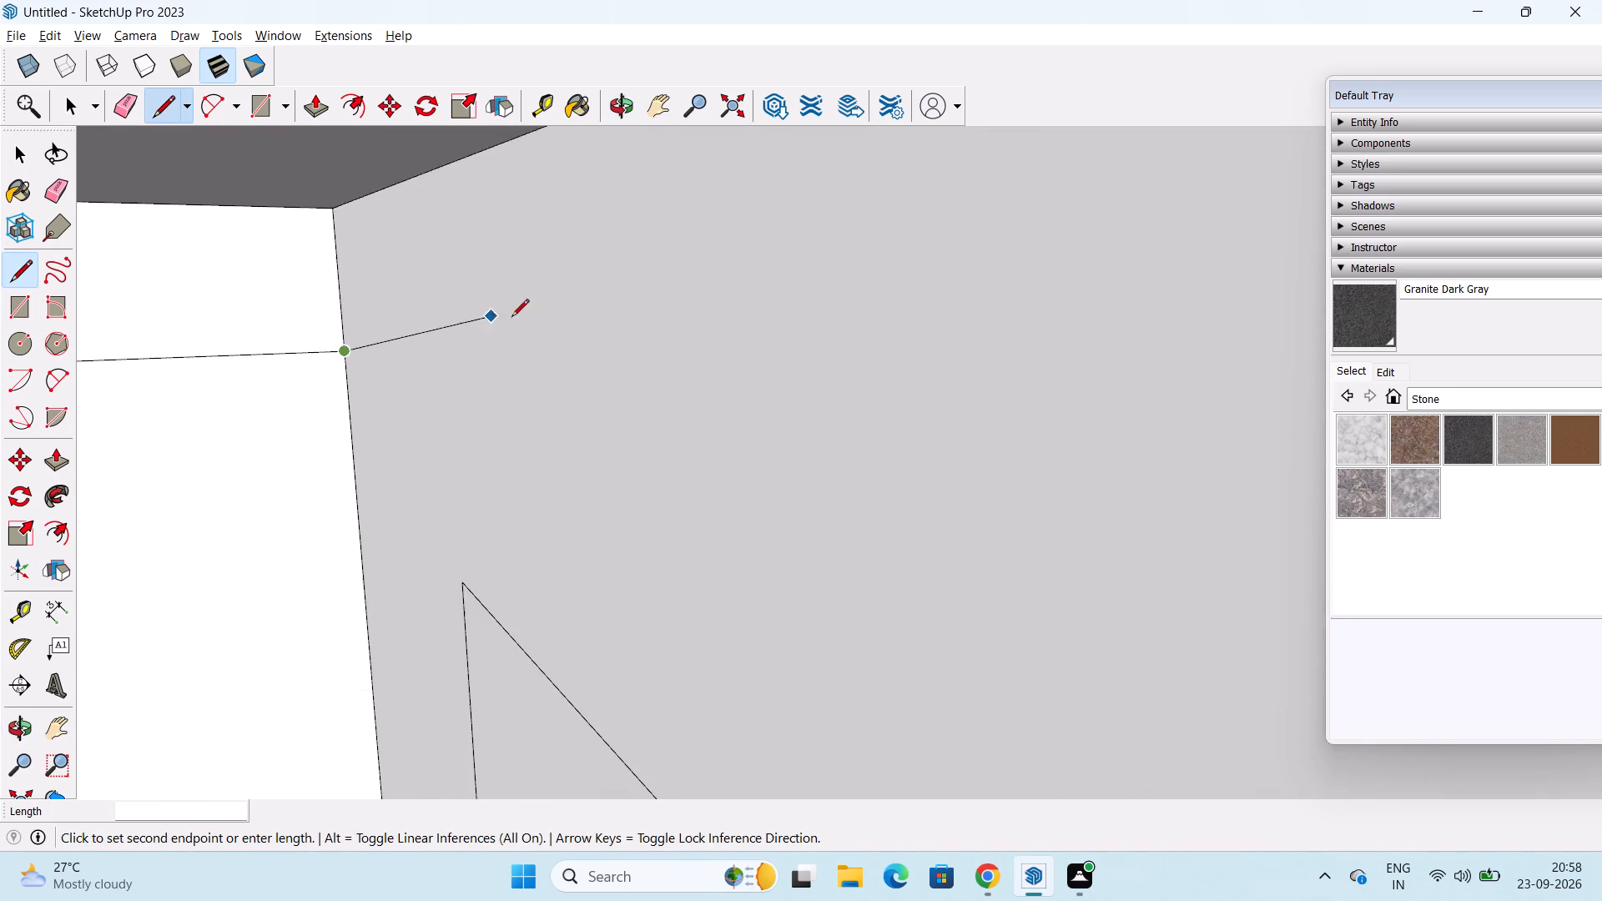
{"action": "scroll", "coordinate": [511, 318], "scroll_direction": "down", "scroll_amount": 12}
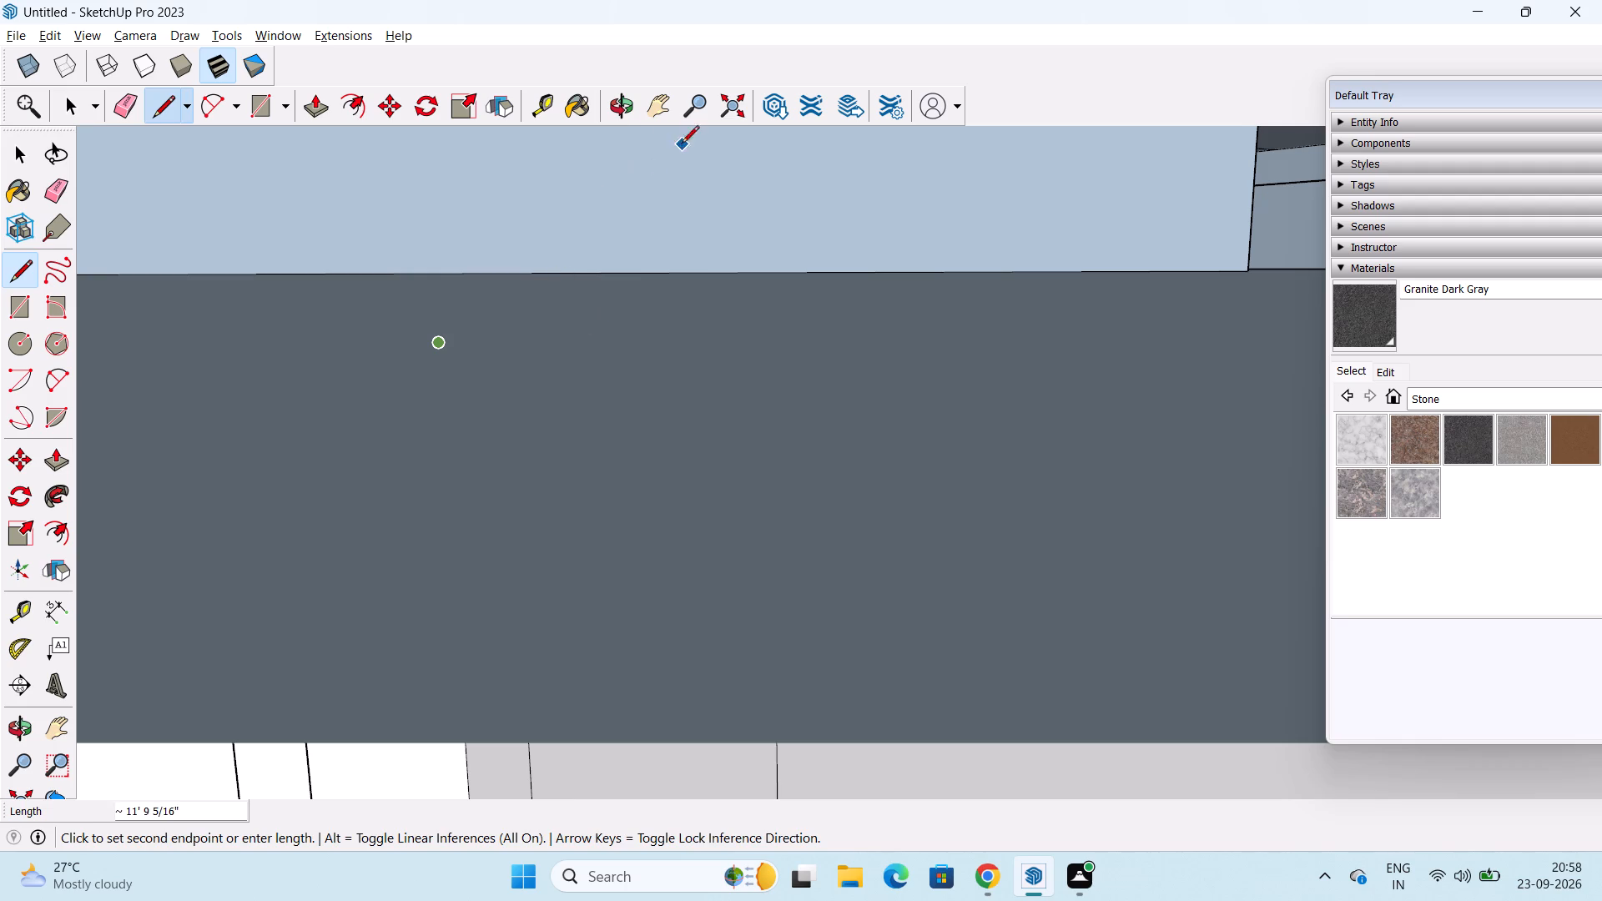
{"action": "left_click", "coordinate": [728, 103]}
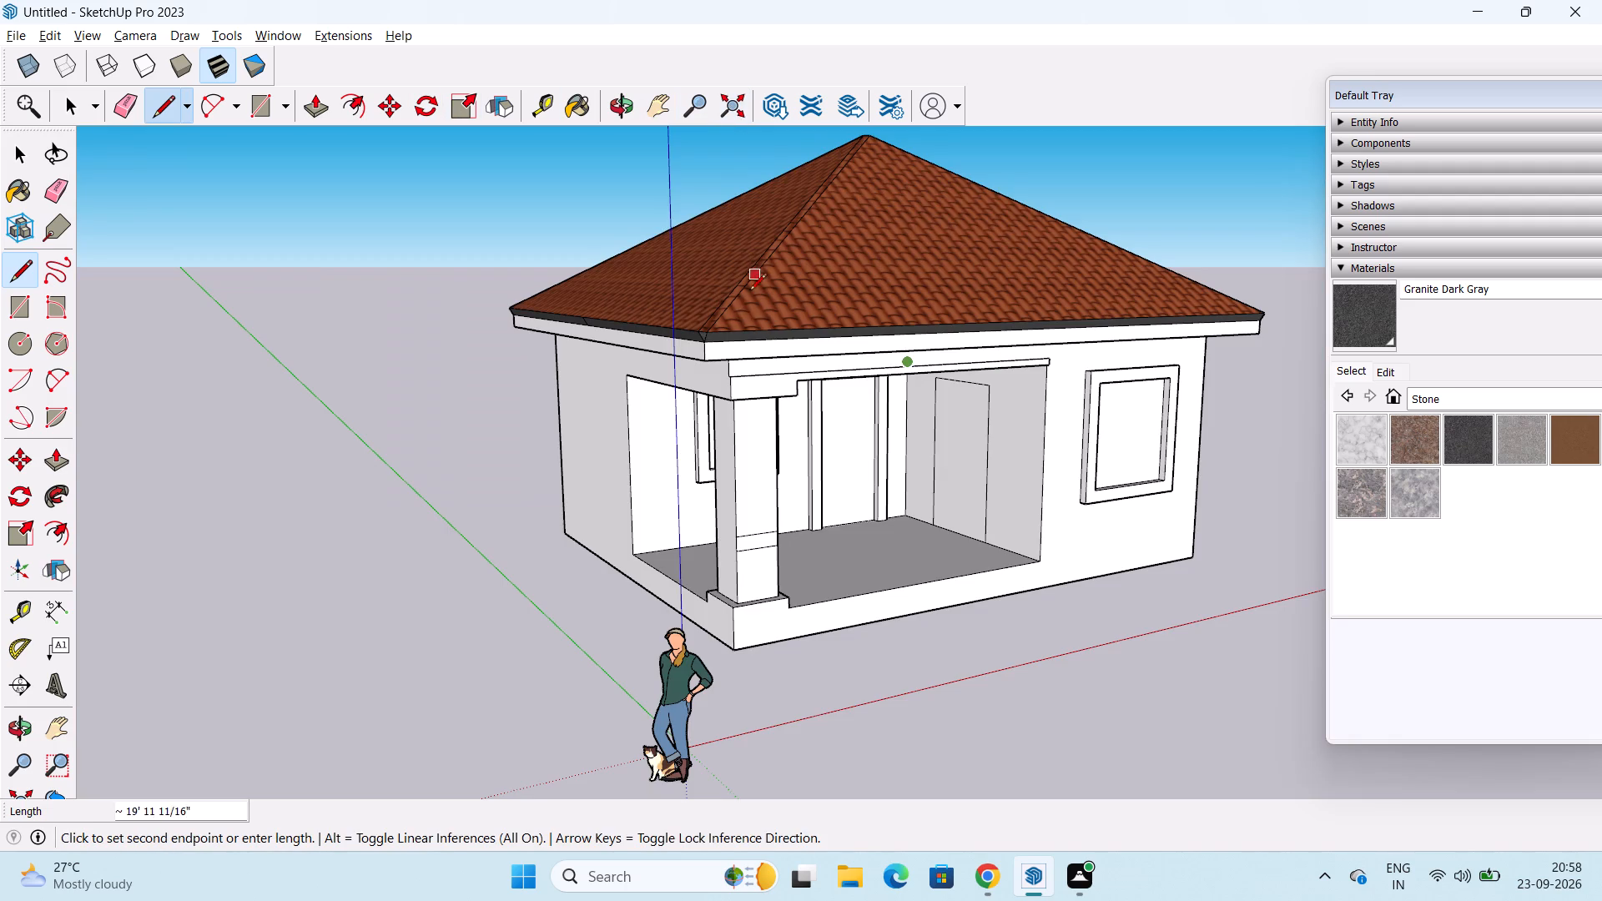
{"action": "middle_click_drag", "start_coordinate": [929, 445], "coordinate": [1001, 311]}
{"action": "scroll", "coordinate": [948, 393], "scroll_direction": "up", "scroll_amount": 3}
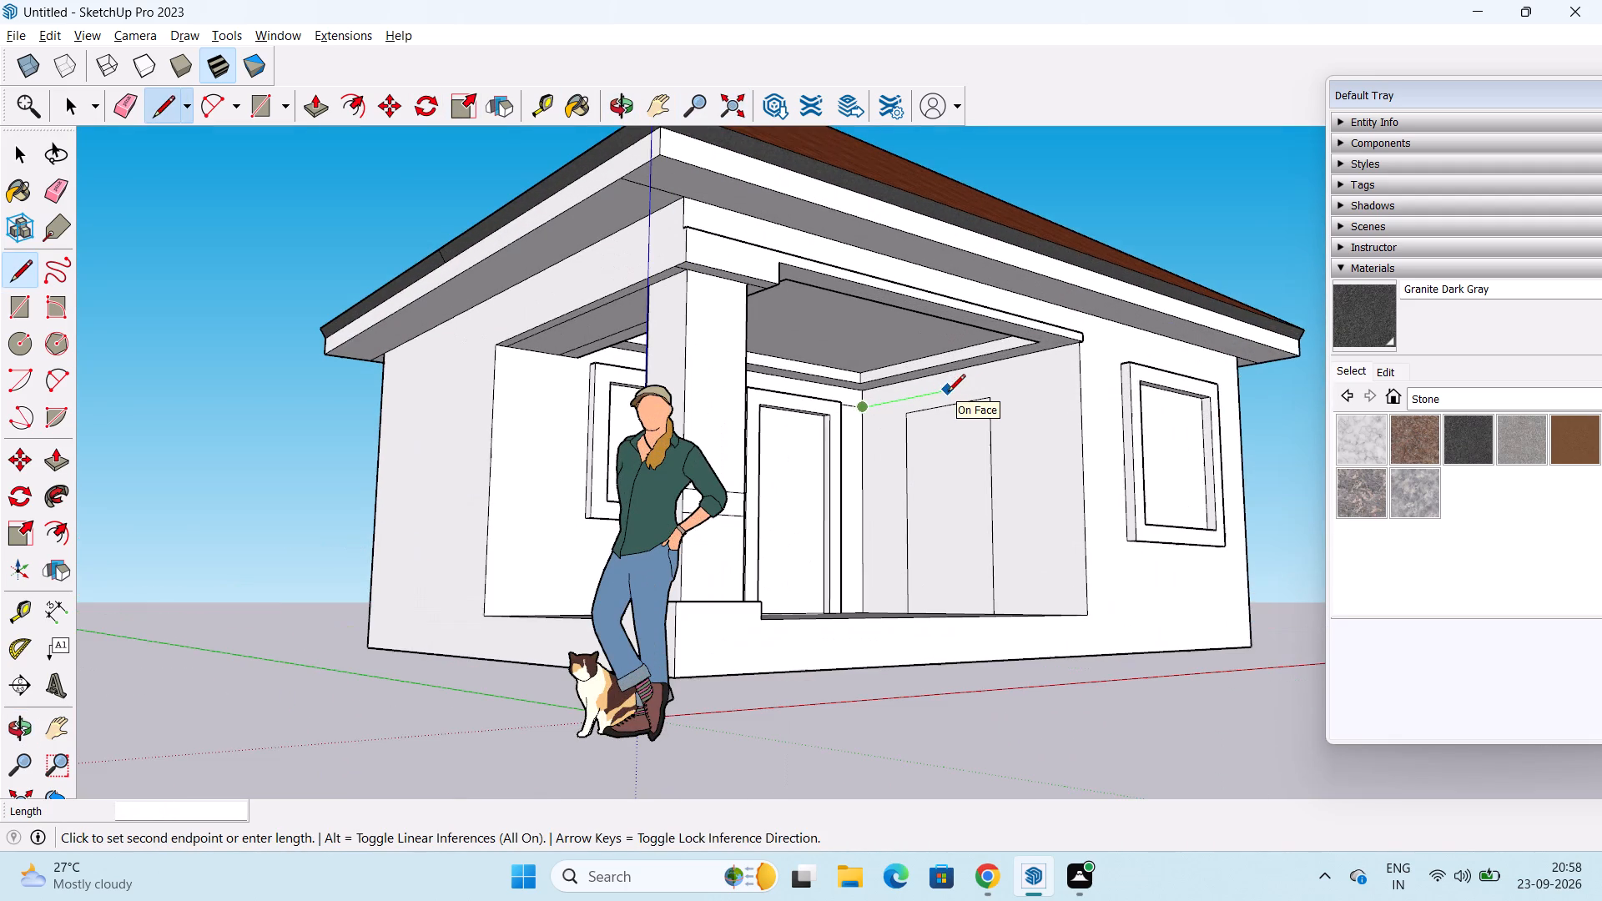
{"action": "left_click", "coordinate": [1015, 386]}
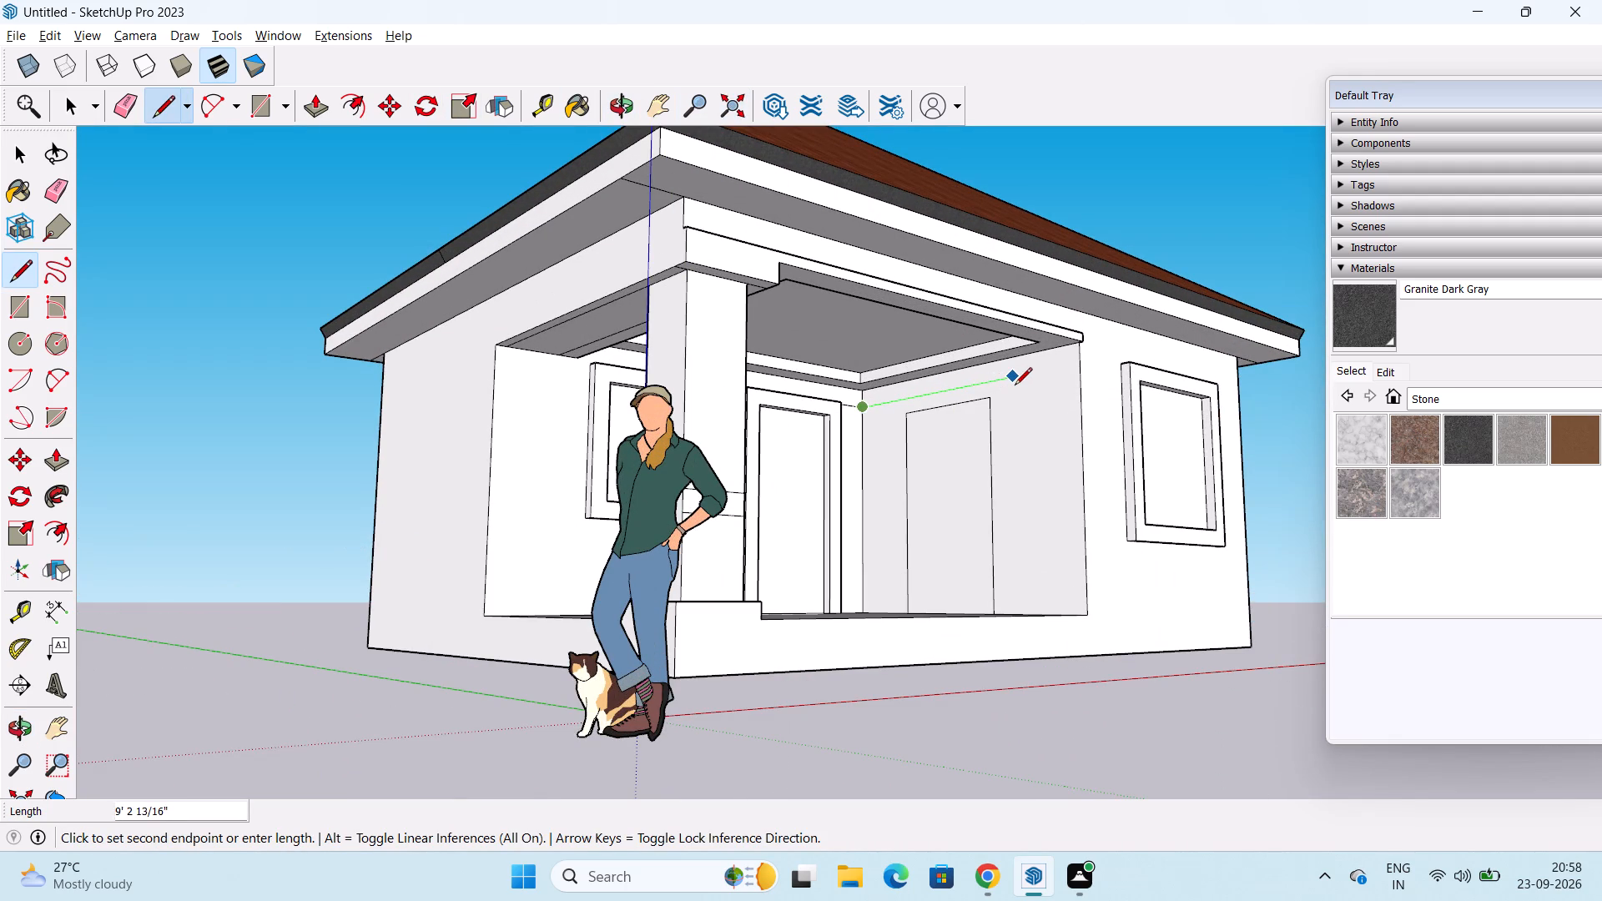
Delete the two vertical edges and the top edge of the 5' by 9' rectangle on the porch wall.
{"action": "key", "text": "space"}
{"action": "left_click_drag", "start_coordinate": [896, 411], "coordinate": [1030, 483]}
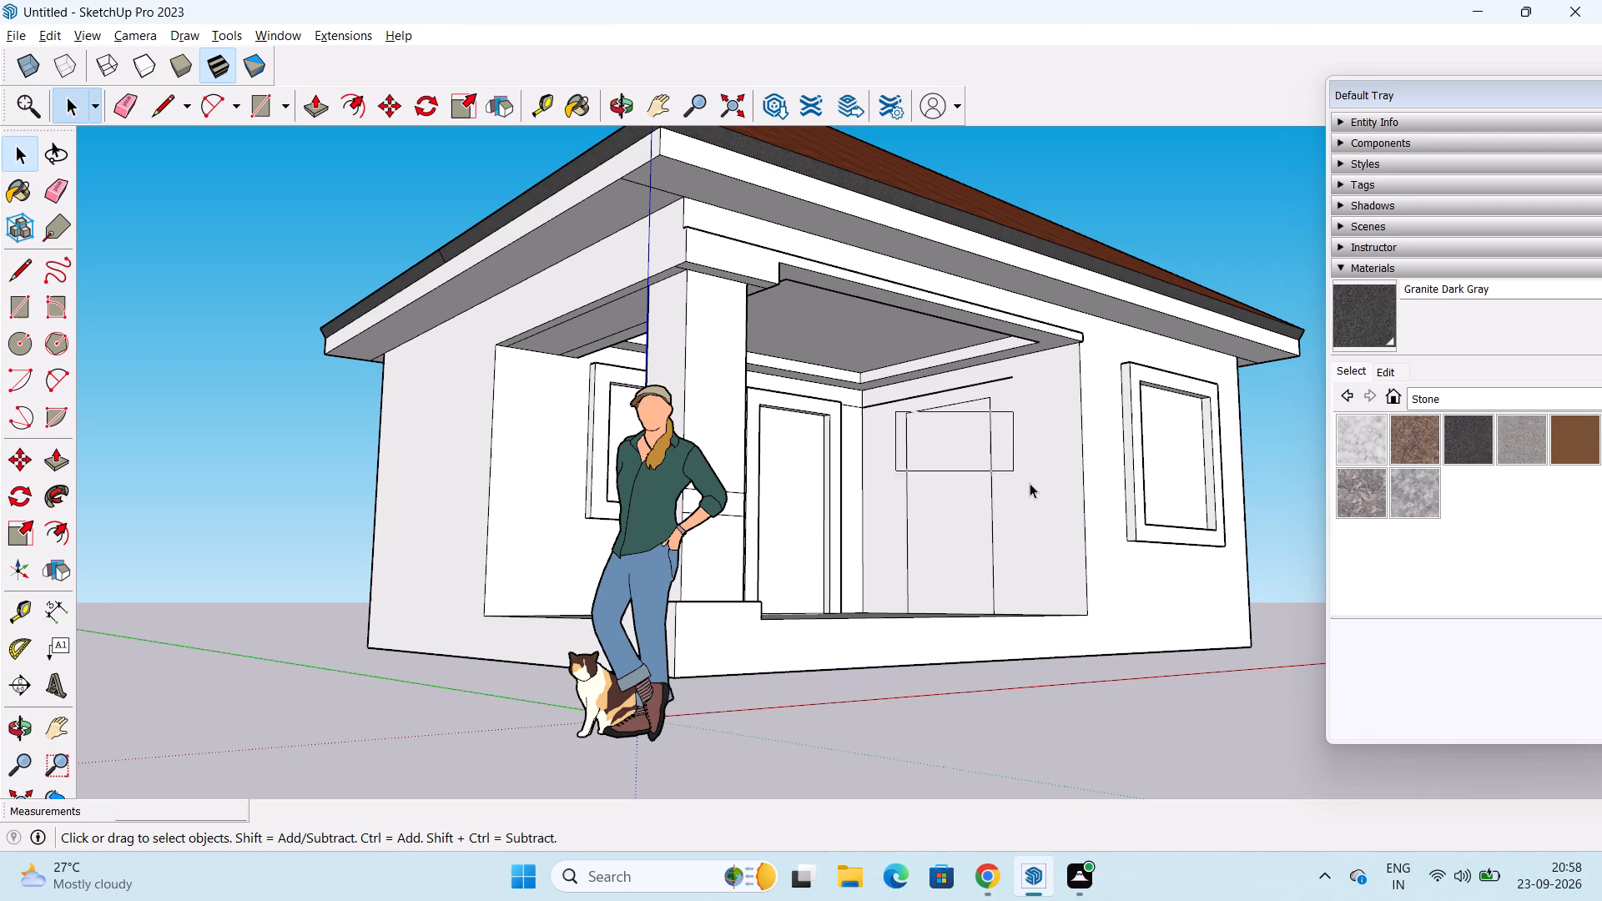
{"action": "left_click_drag", "start_coordinate": [1030, 483], "coordinate": [1041, 550]}
{"action": "left_click_drag", "start_coordinate": [930, 393], "coordinate": [1014, 414]}
{"action": "left_click_drag", "start_coordinate": [879, 407], "coordinate": [1039, 595]}
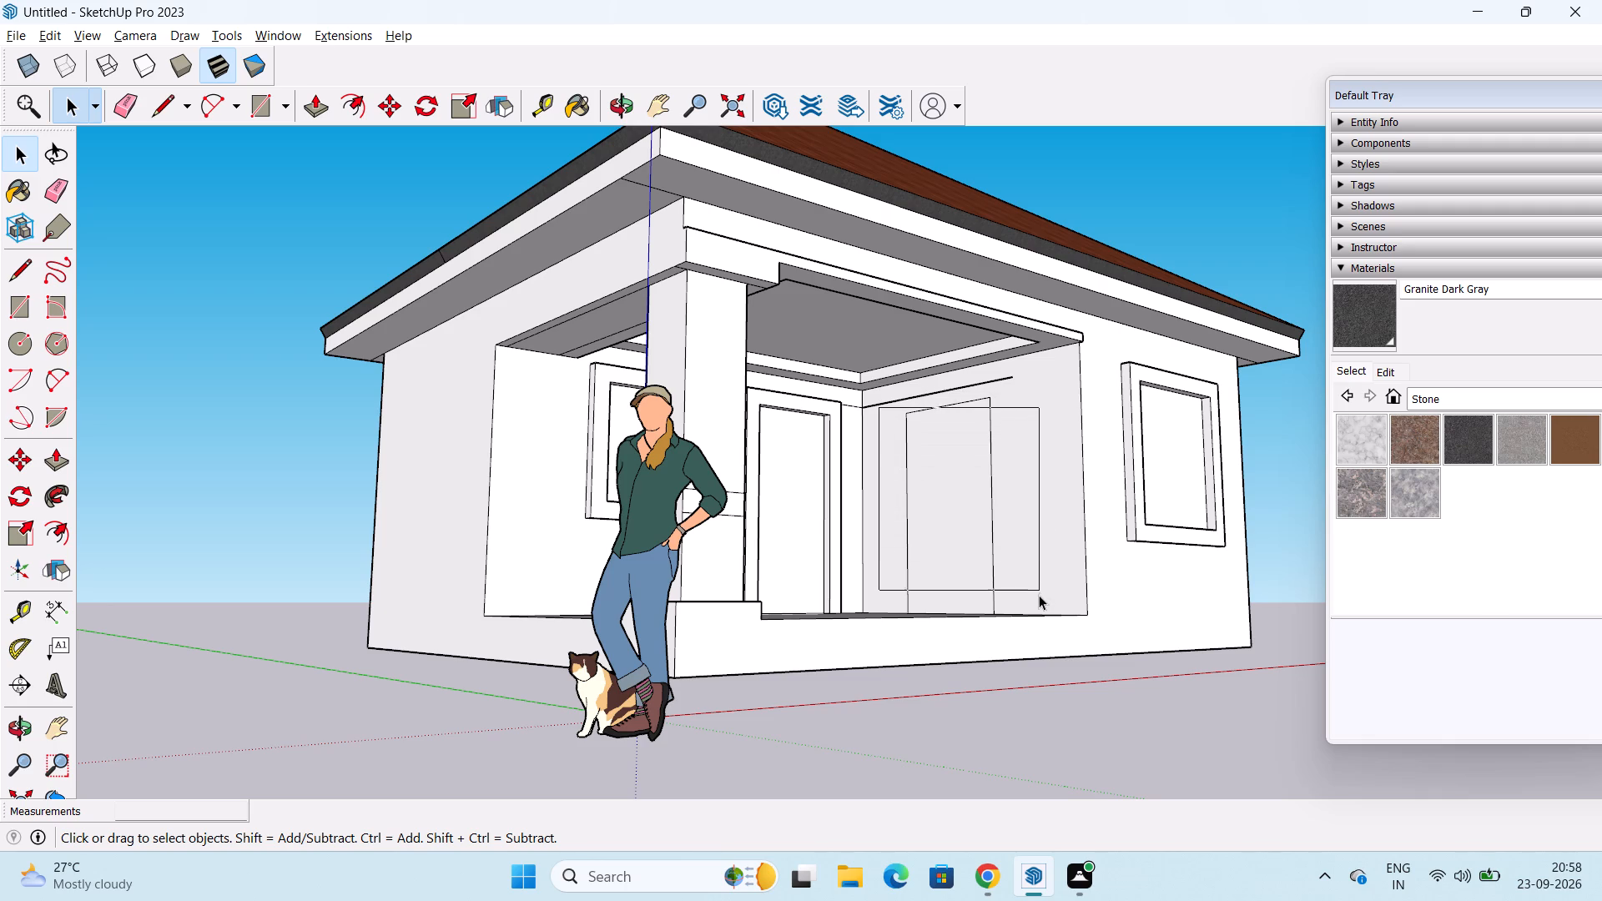
{"action": "left_click_drag", "start_coordinate": [1039, 595], "coordinate": [1039, 597]}
{"action": "middle_click_drag", "start_coordinate": [1026, 578], "coordinate": [1021, 660]}
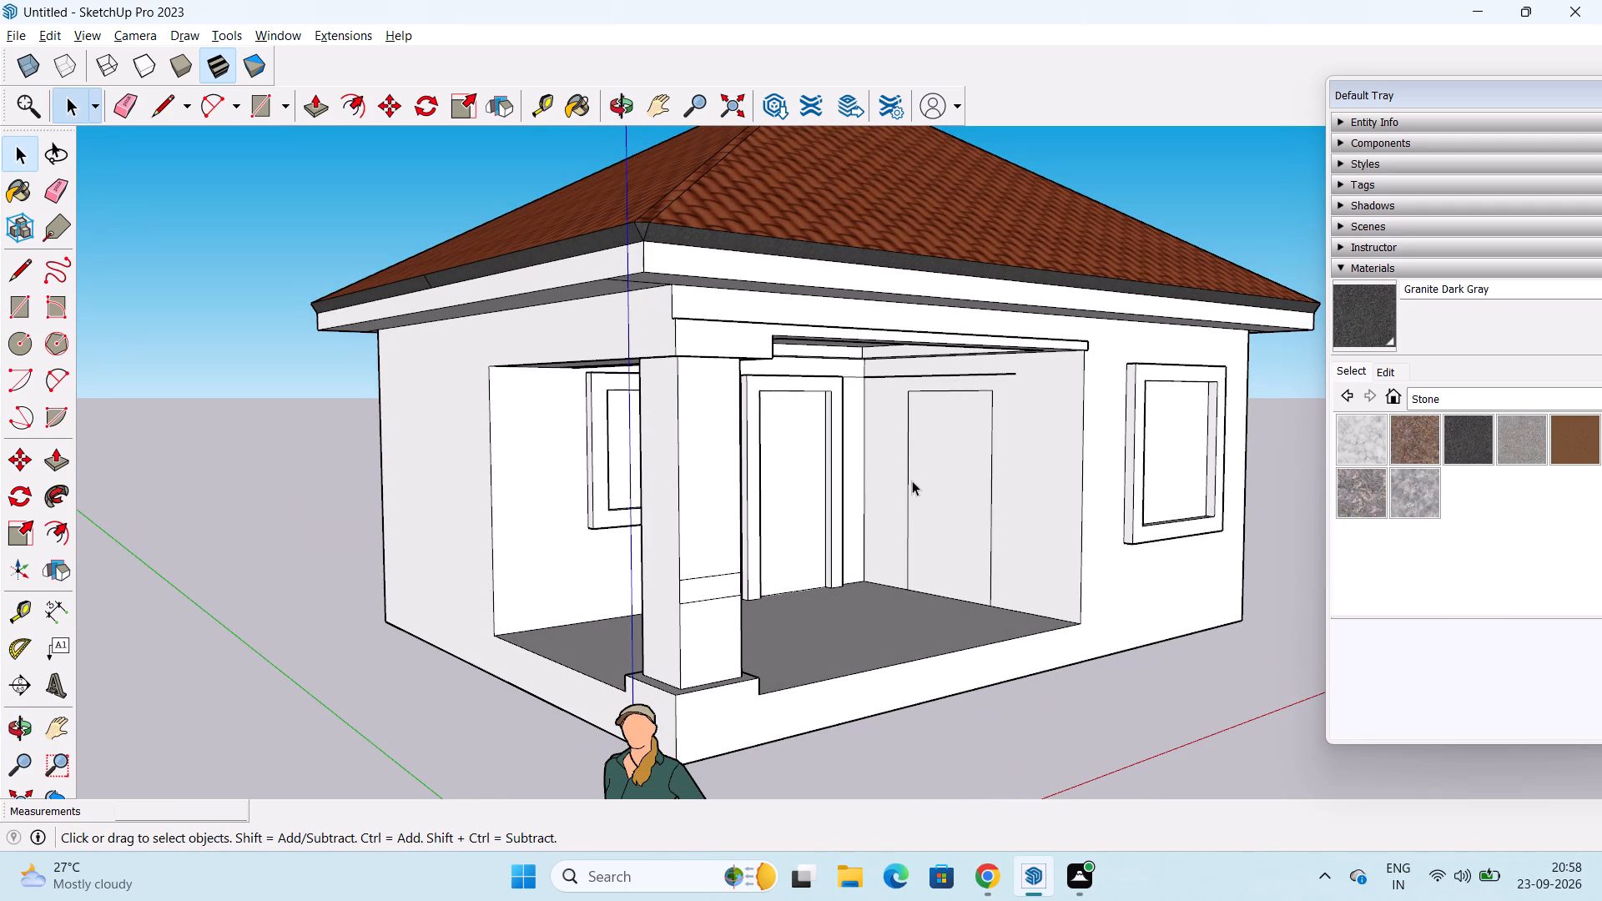
{"action": "left_click", "coordinate": [904, 494]}
{"action": "left_click", "coordinate": [908, 492]}
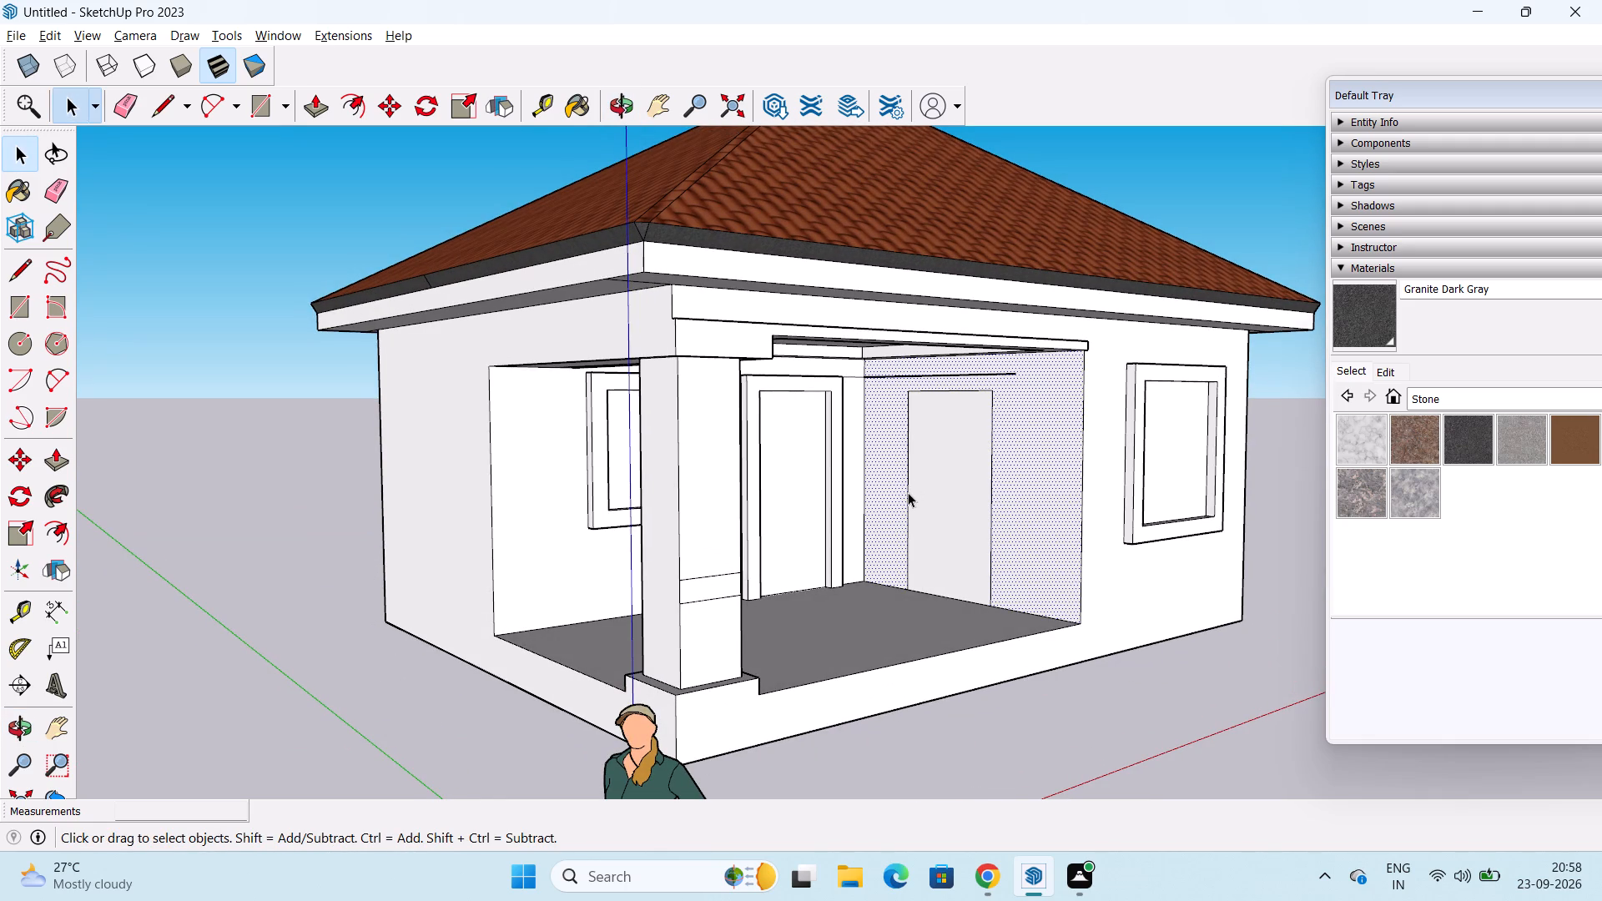
{"action": "left_click", "coordinate": [957, 390], "text": "shift"}
{"action": "left_click", "coordinate": [992, 496], "text": "shift"}
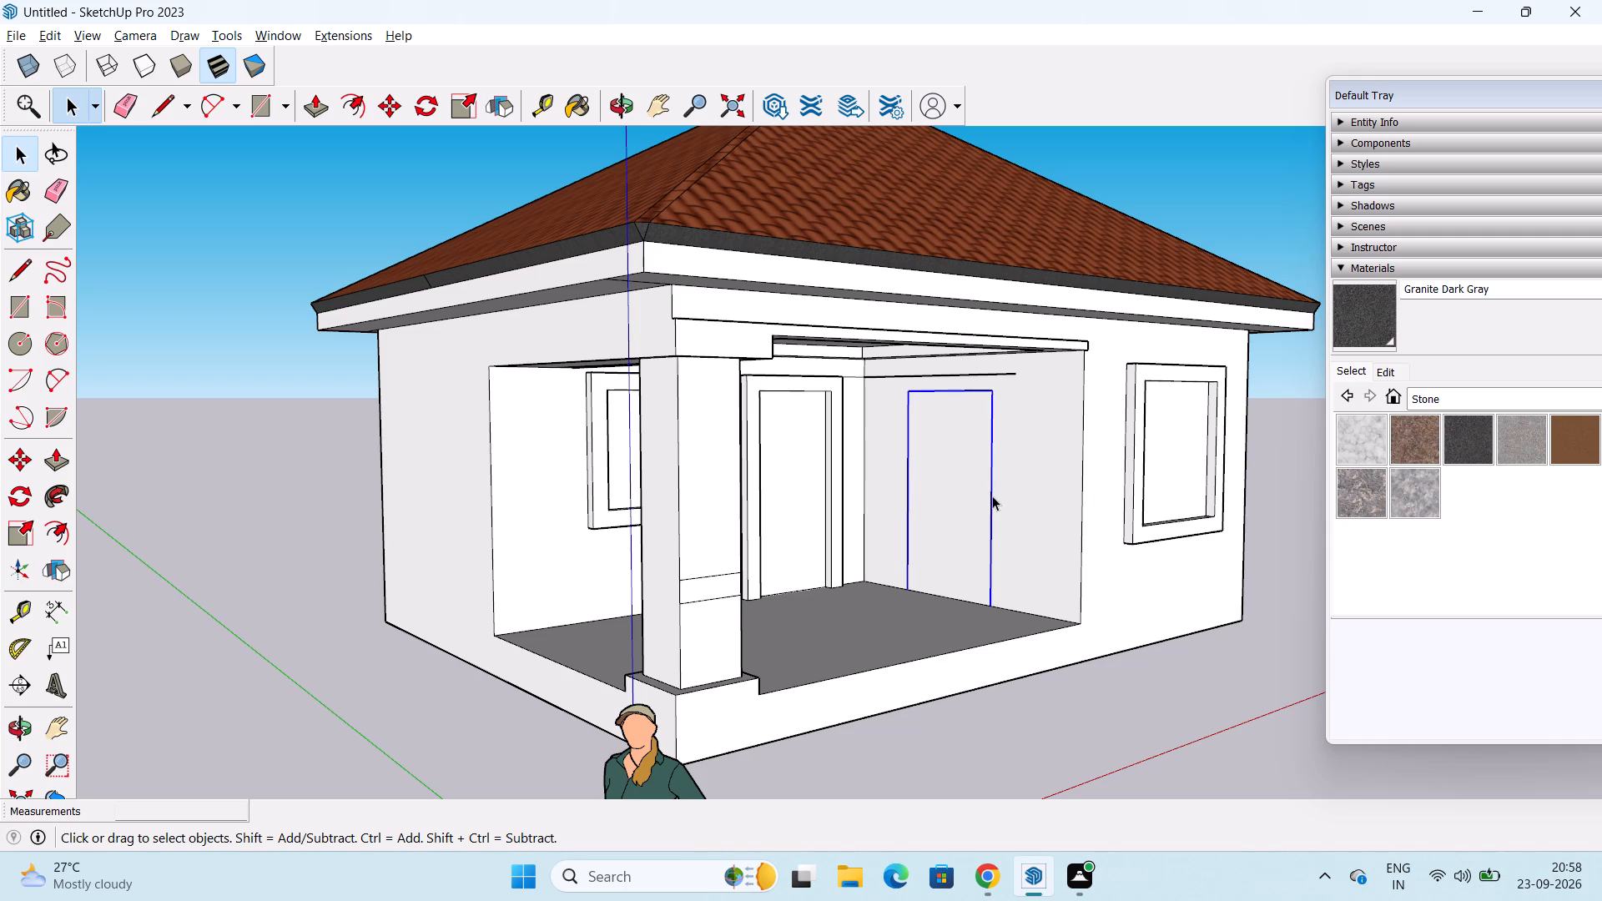
{"action": "key", "text": "Delete"}
Draw a rectangle about 5' wide and 9' 8" high on the same porch wall, from the floor up to the door-head line.
{"action": "middle_click_drag", "start_coordinate": [992, 471], "coordinate": [1211, 467]}
{"action": "middle_click_drag", "start_coordinate": [914, 538], "coordinate": [1044, 522]}
{"action": "scroll", "coordinate": [885, 518], "scroll_direction": "up", "scroll_amount": 5}
{"action": "middle_click_drag", "start_coordinate": [884, 501], "coordinate": [861, 550]}
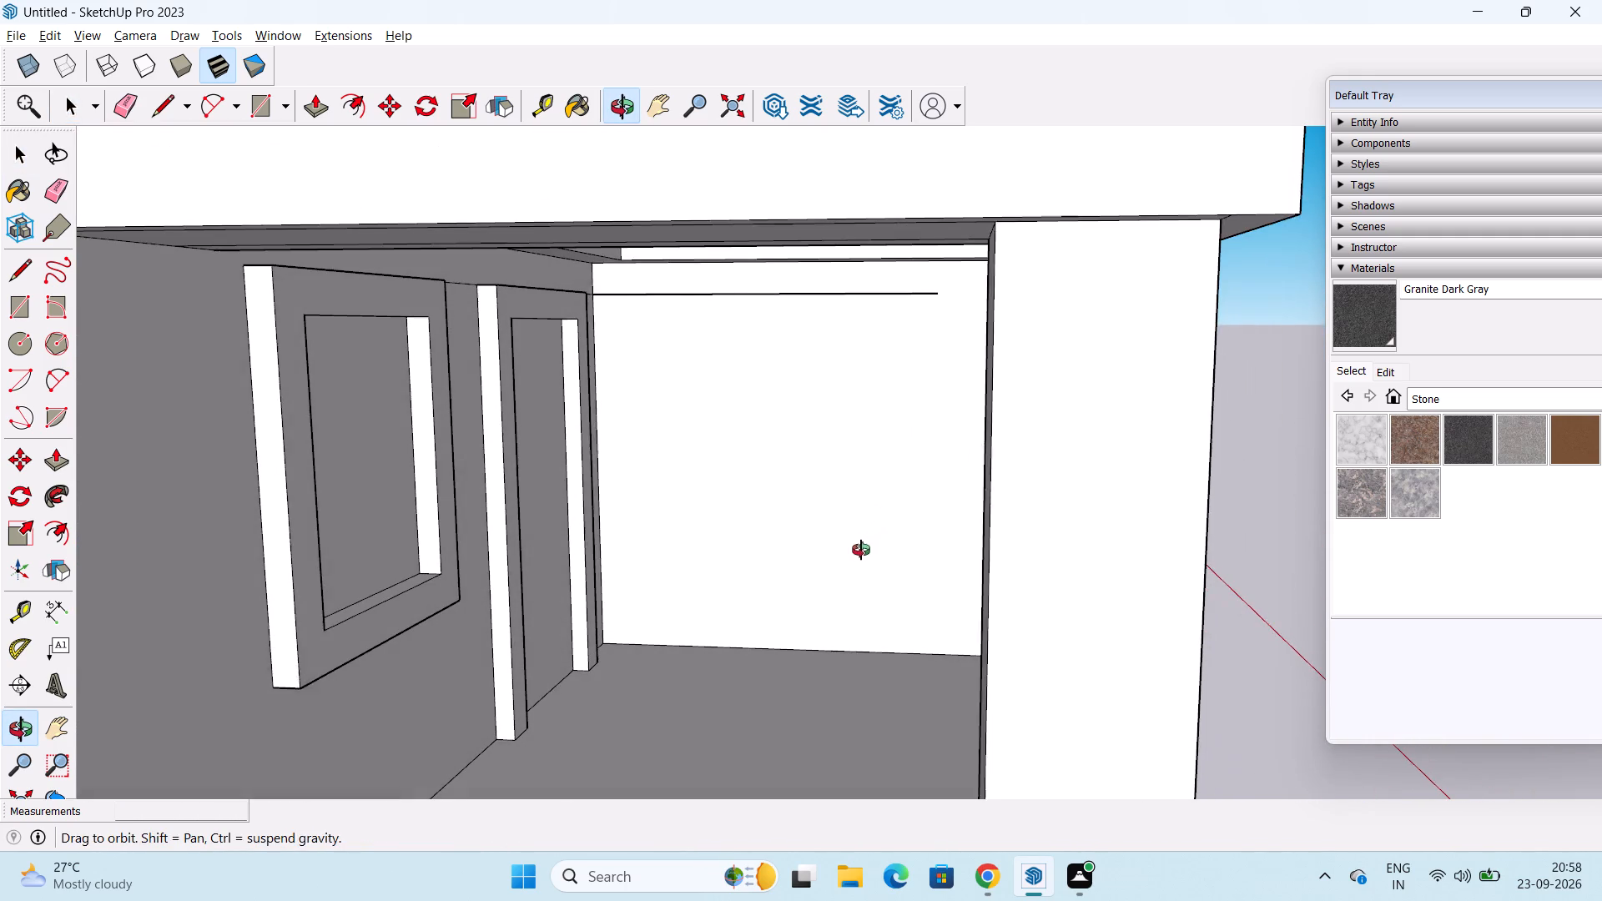
{"action": "middle_click_drag", "start_coordinate": [861, 550], "coordinate": [860, 550]}
{"action": "left_click", "coordinate": [0, 302]}
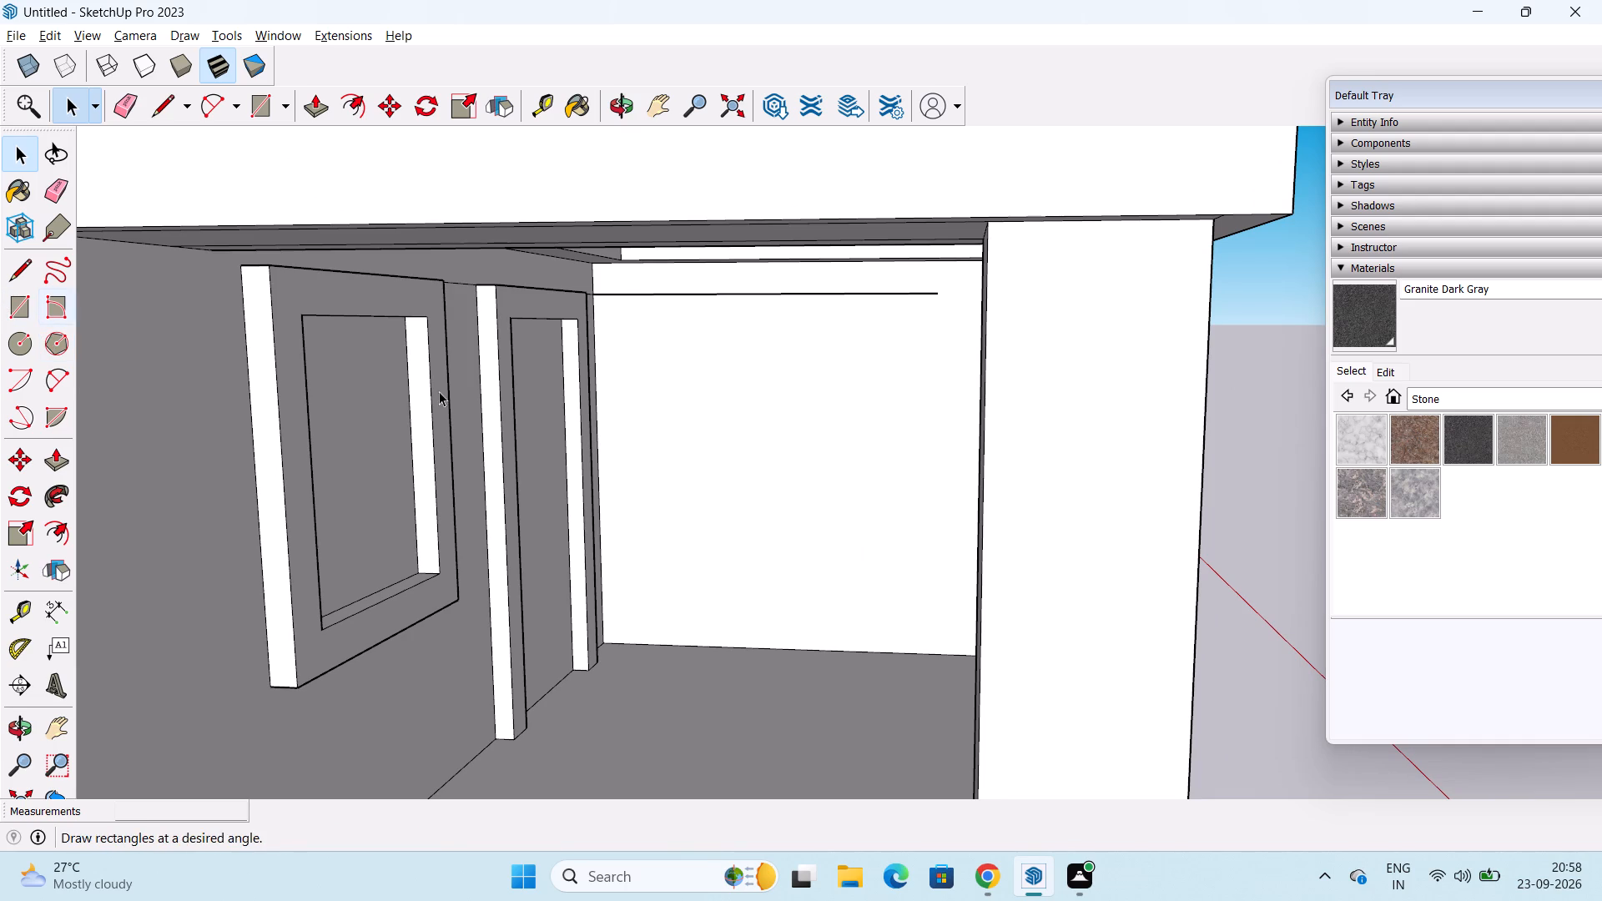
{"action": "scroll", "coordinate": [518, 427], "scroll_direction": "up", "scroll_amount": 2}
{"action": "left_click", "coordinate": [20, 309]}
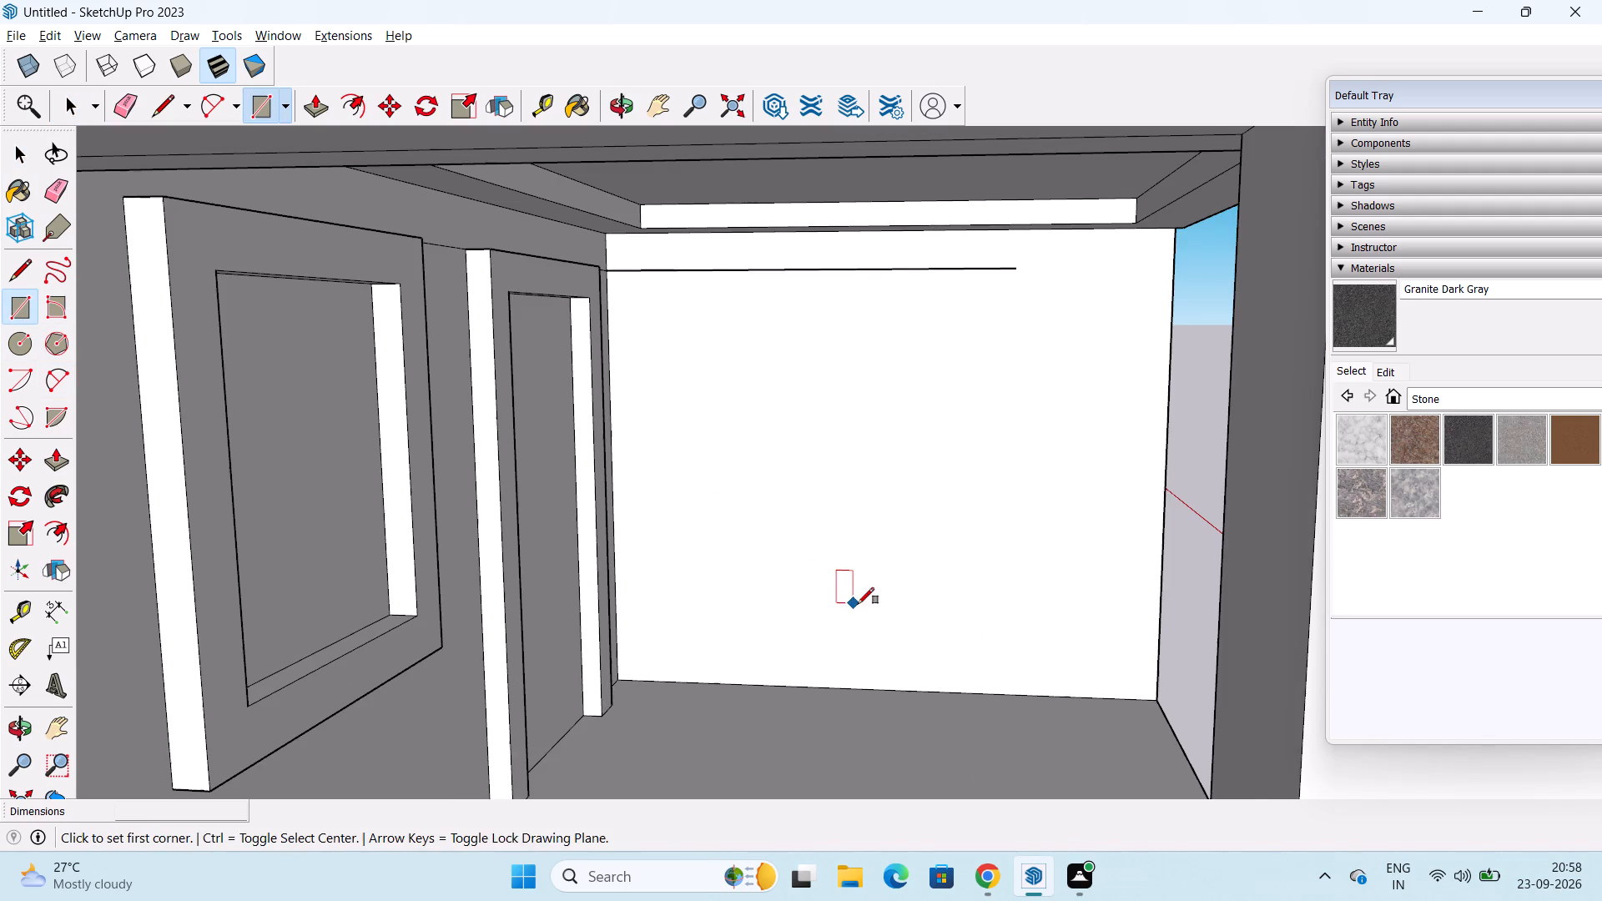
{"action": "middle_click_drag", "start_coordinate": [861, 602], "coordinate": [889, 573]}
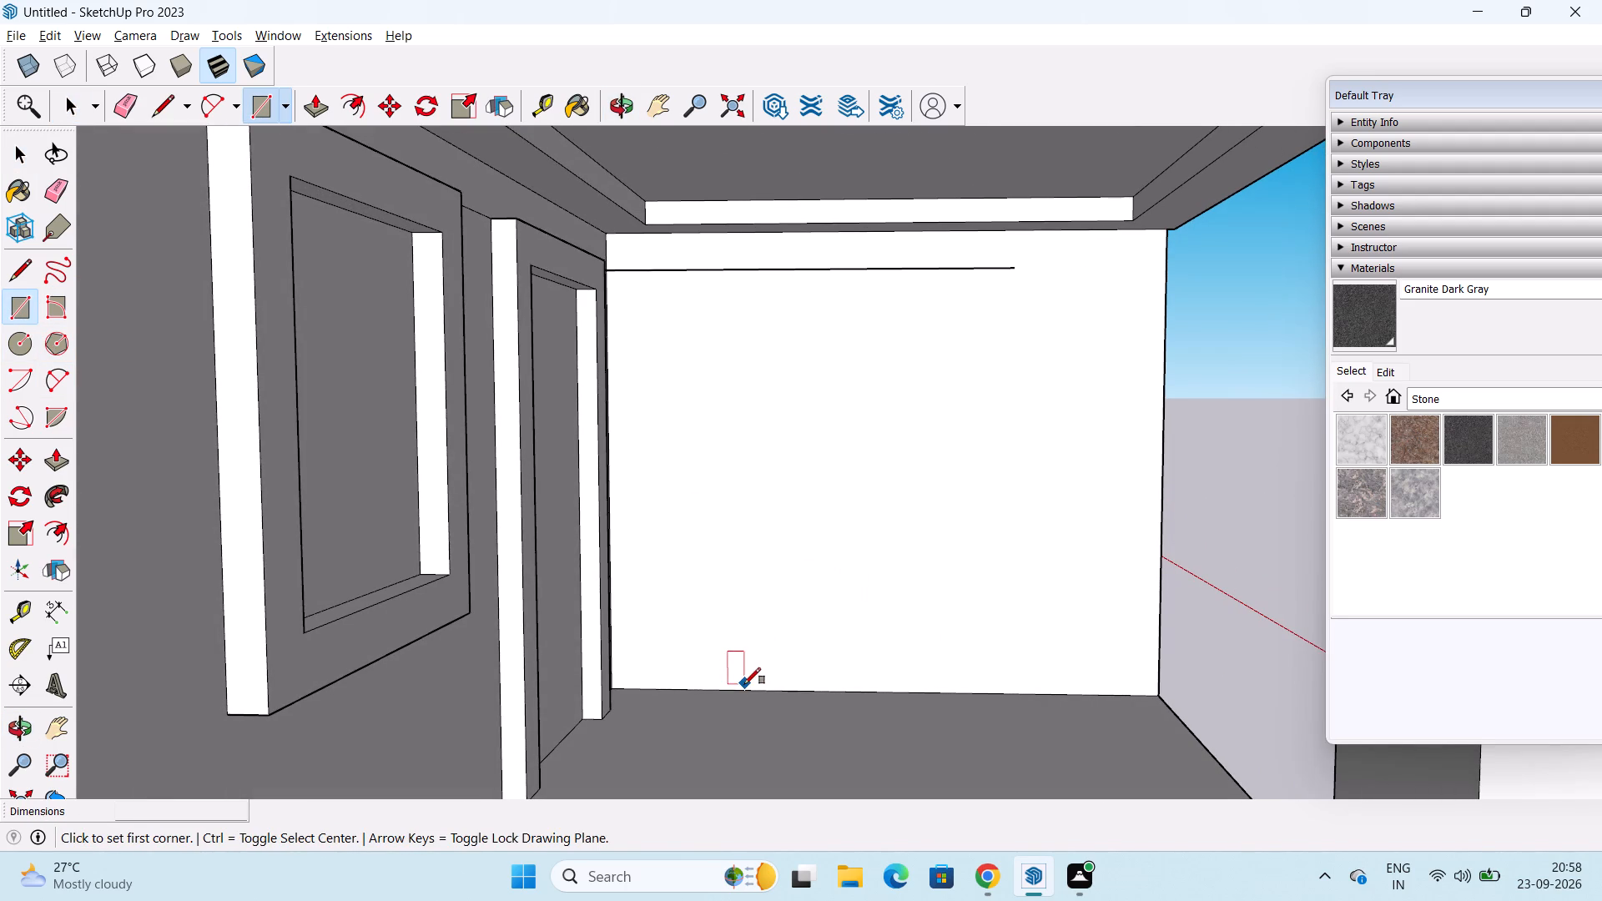
{"action": "left_click", "coordinate": [757, 687]}
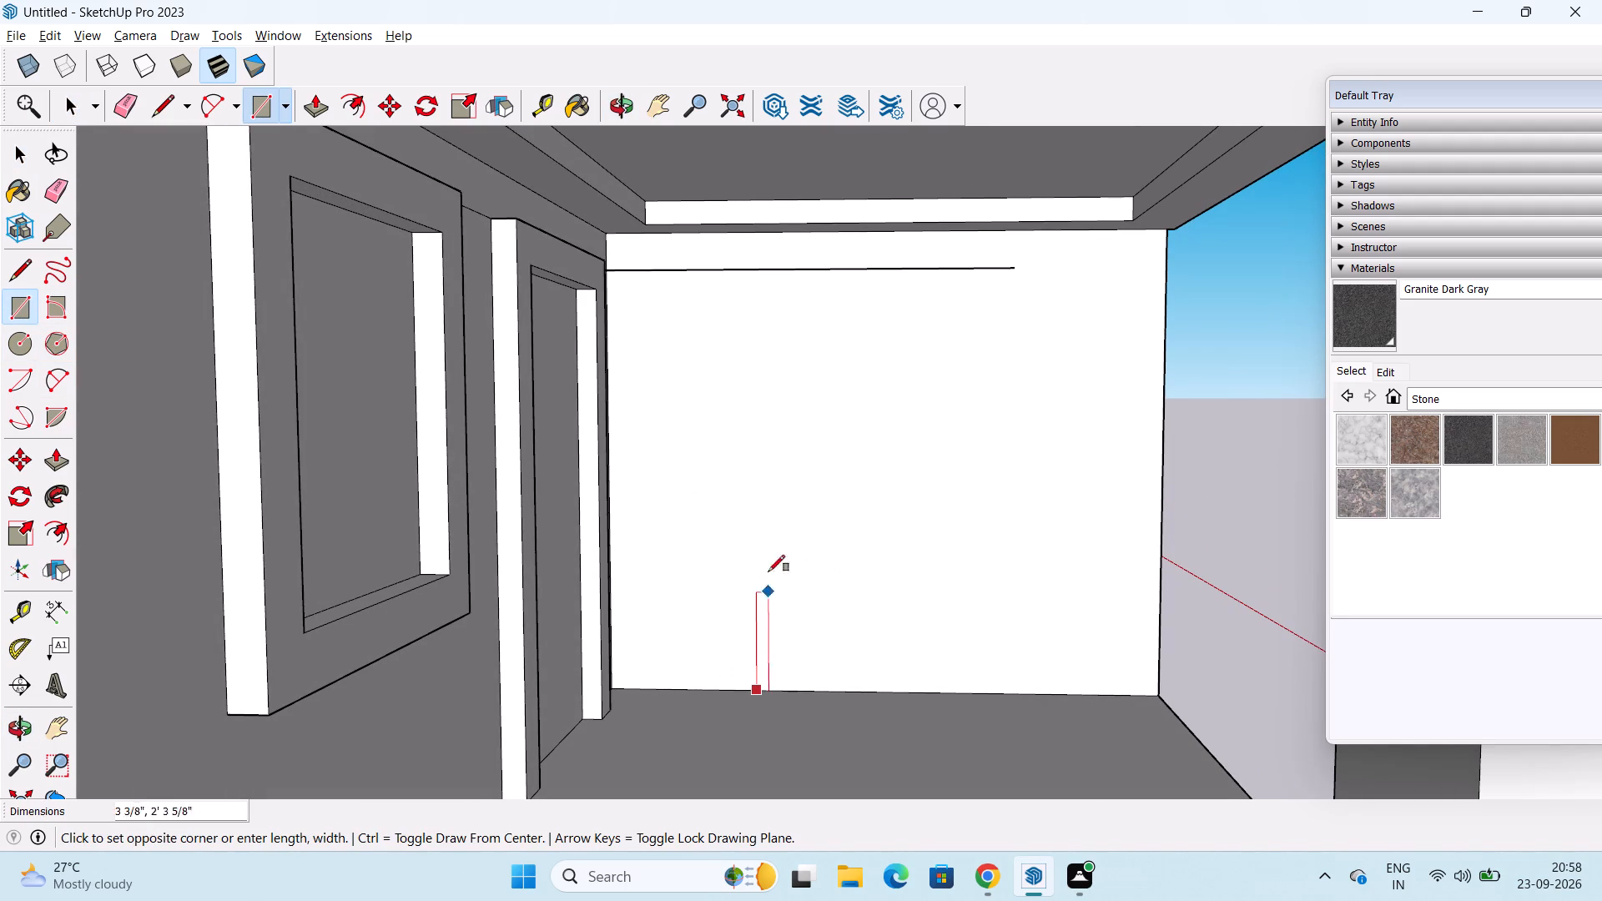
{"action": "left_click", "coordinate": [977, 284]}
Offset the new rectangle's outline inward by 8".
{"action": "middle_click_drag", "start_coordinate": [938, 387], "coordinate": [863, 410]}
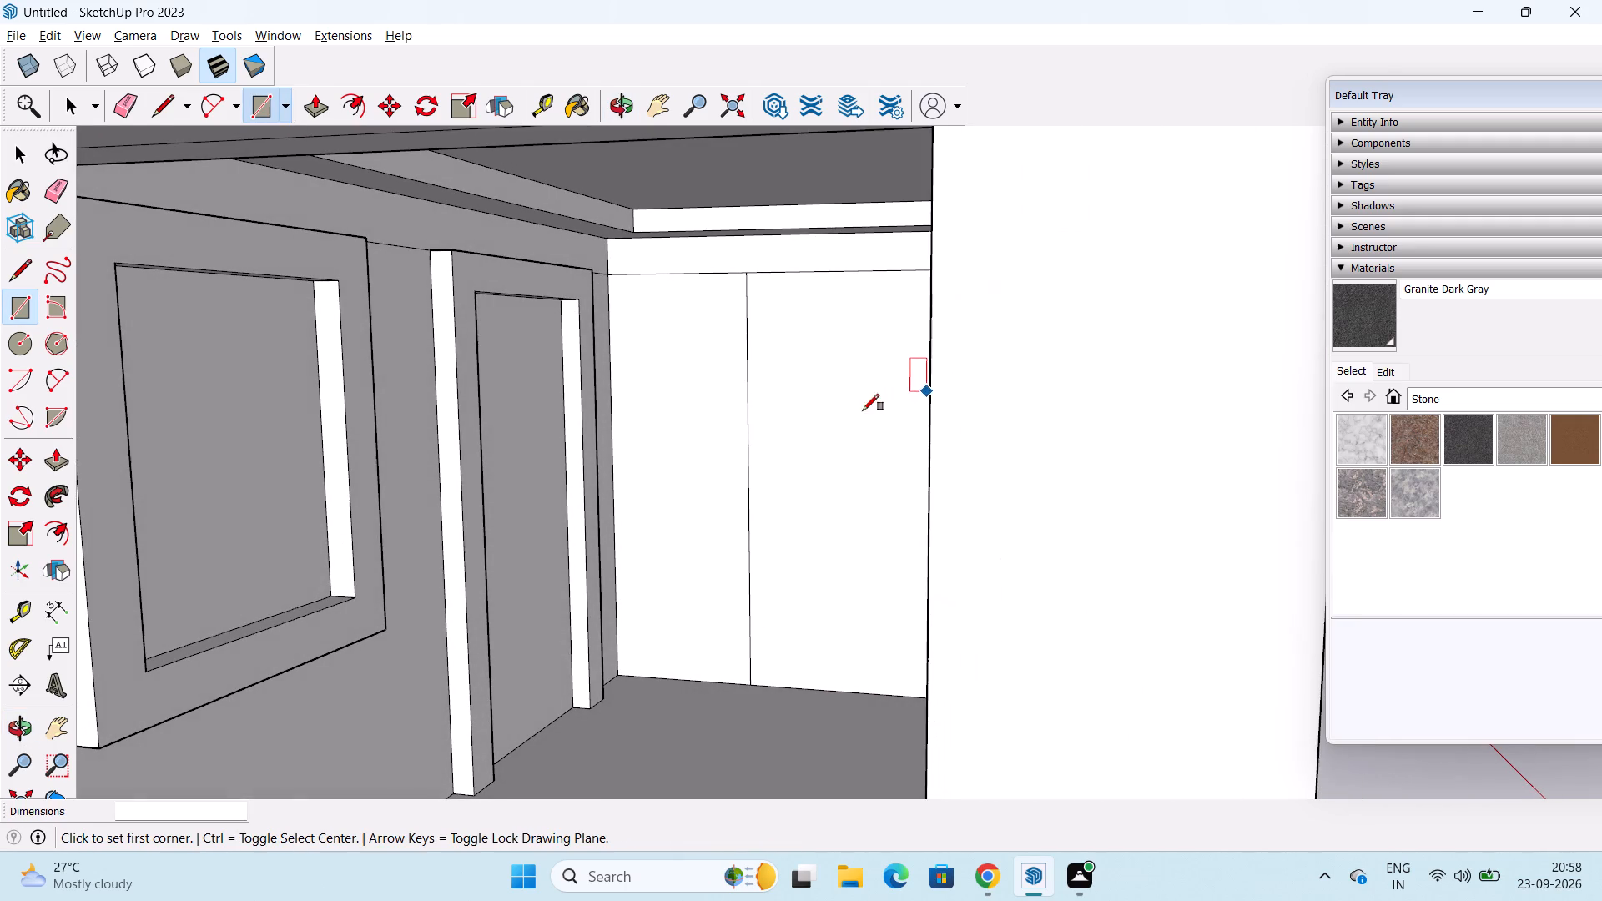
{"action": "key", "text": "space"}
{"action": "middle_click_drag", "start_coordinate": [806, 422], "coordinate": [923, 443]}
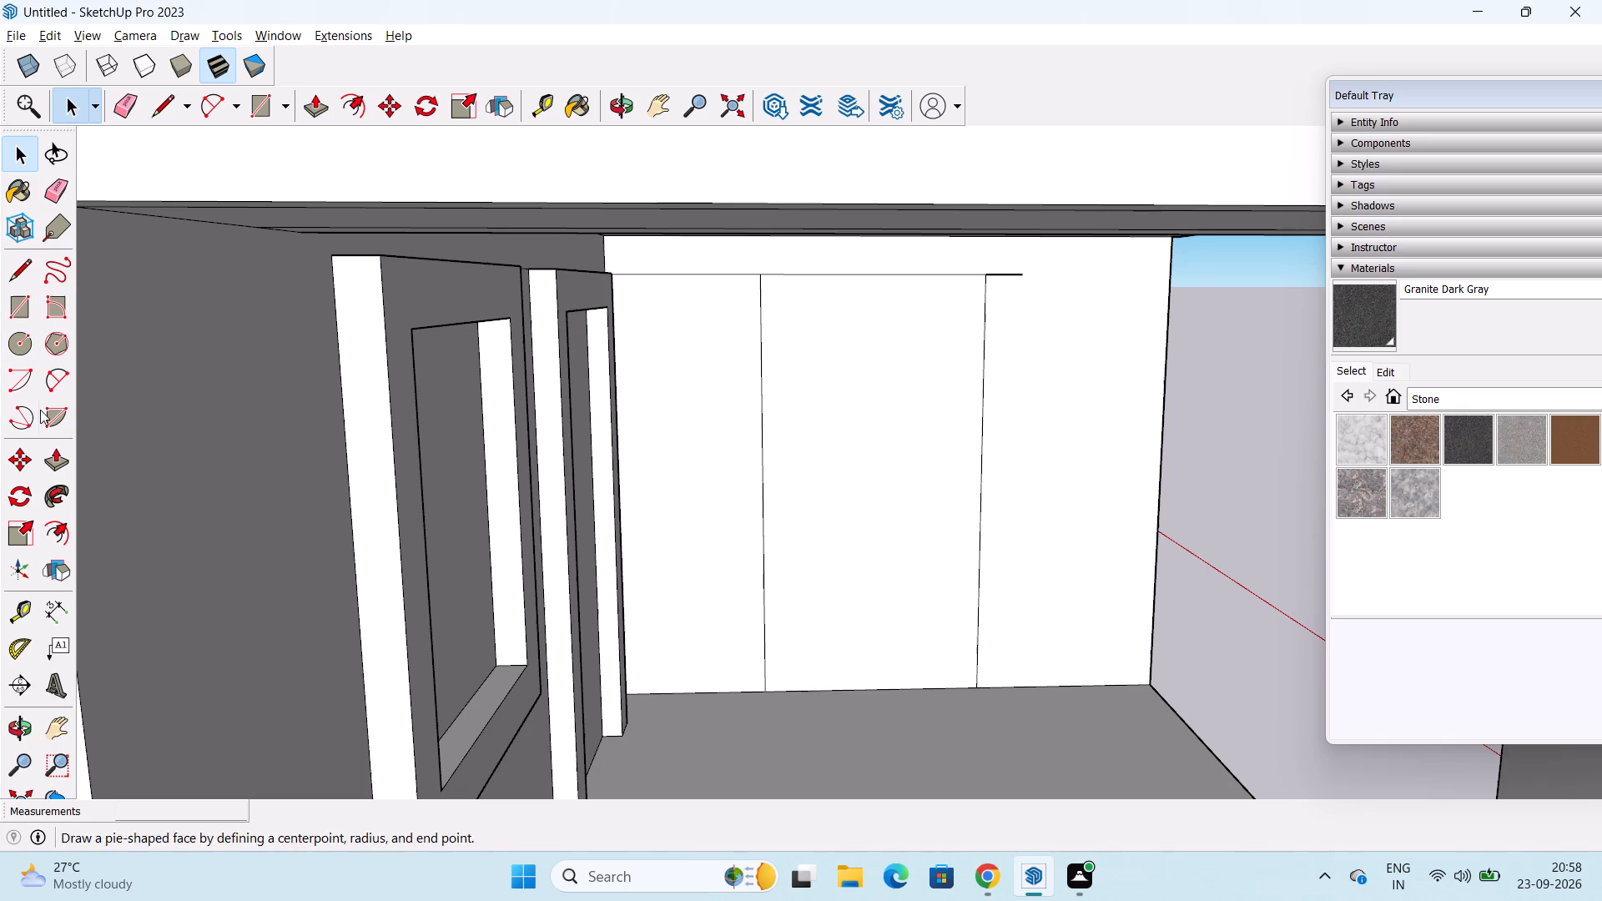
{"action": "left_click", "coordinate": [60, 531]}
{"action": "left_click", "coordinate": [844, 301]}
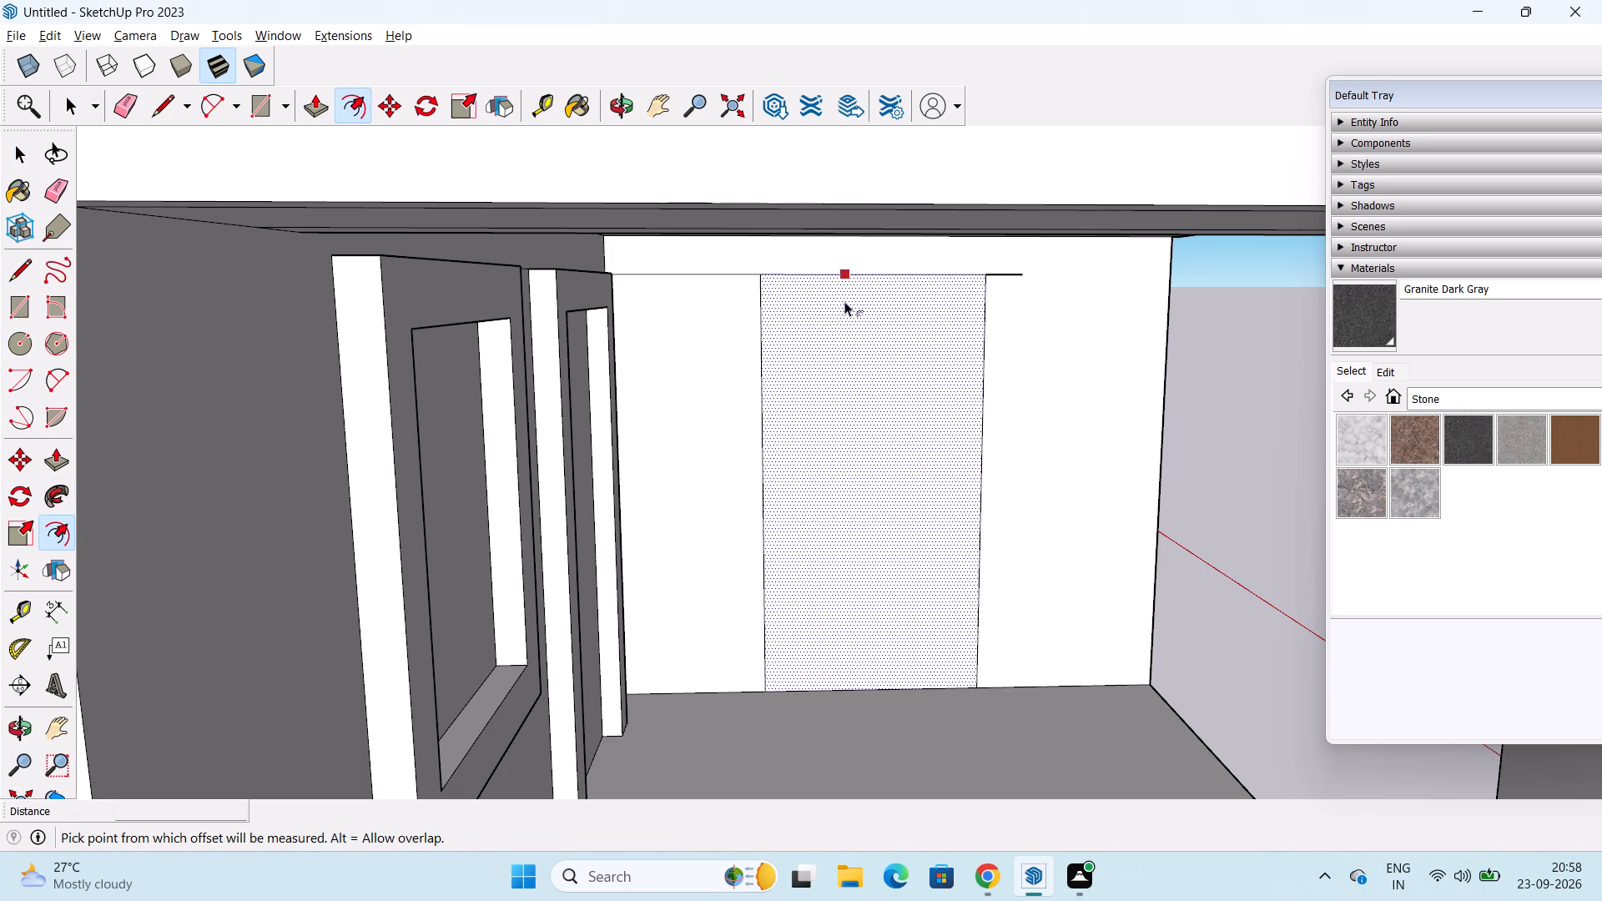
{"action": "type", "text": "8\""}
{"action": "key", "text": "Return"}
{"action": "key", "text": "space"}
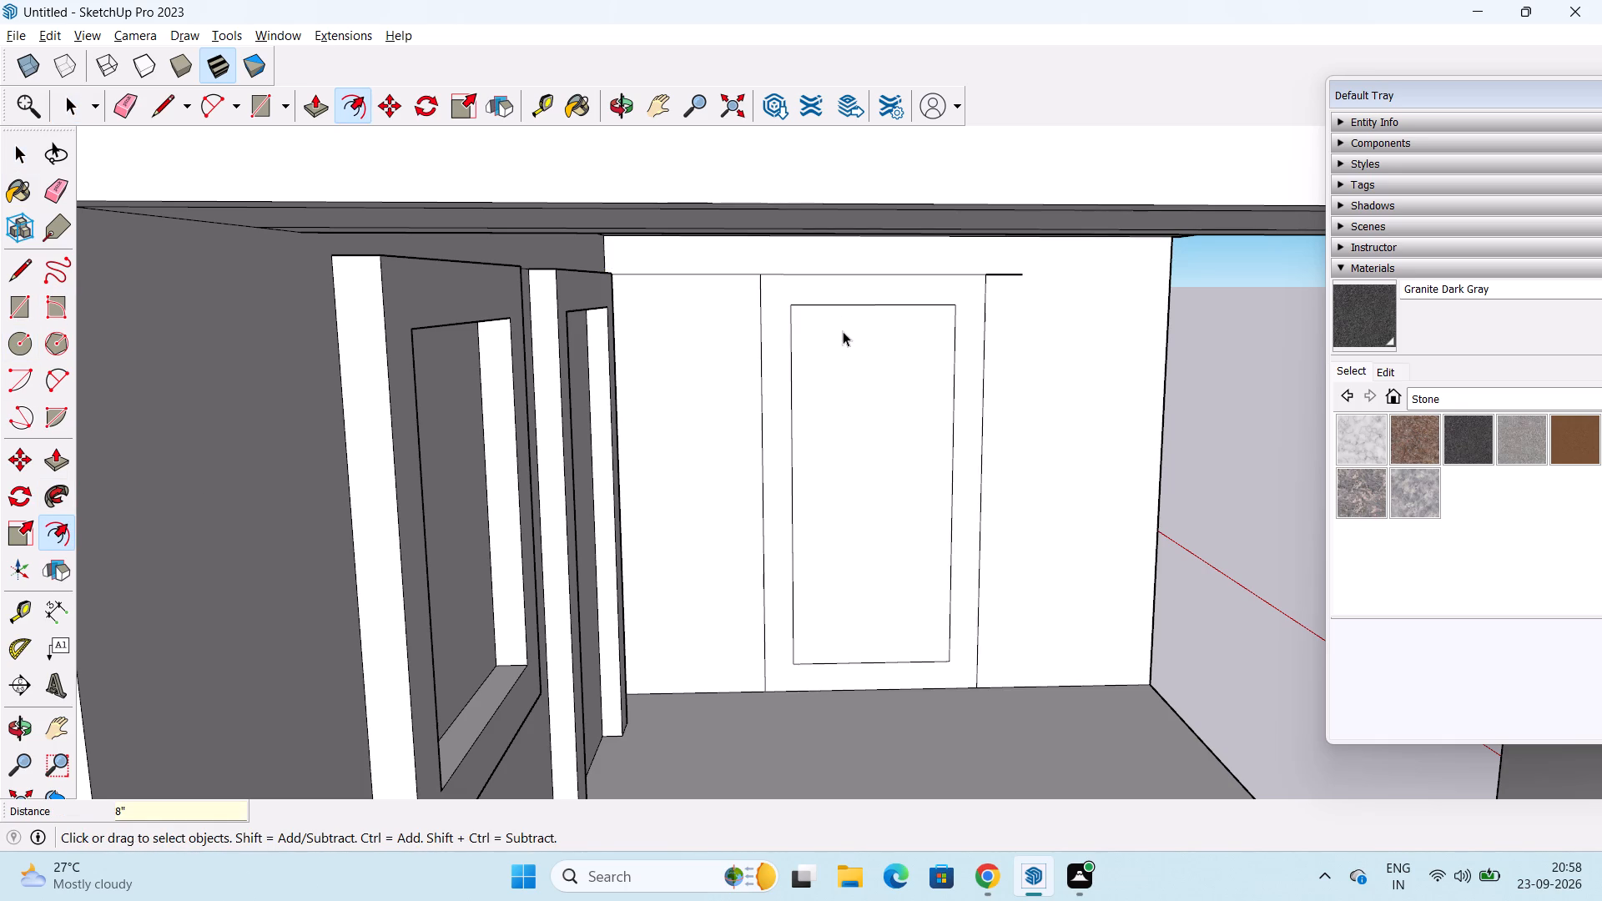
Push/Pull the border around the new rectangle outward by 5" to form a raised frame.
{"action": "key", "text": "p"}
{"action": "left_click", "coordinate": [866, 292]}
{"action": "type", "text": "5\""}
{"action": "key", "text": "Return"}
{"action": "key", "text": "space"}
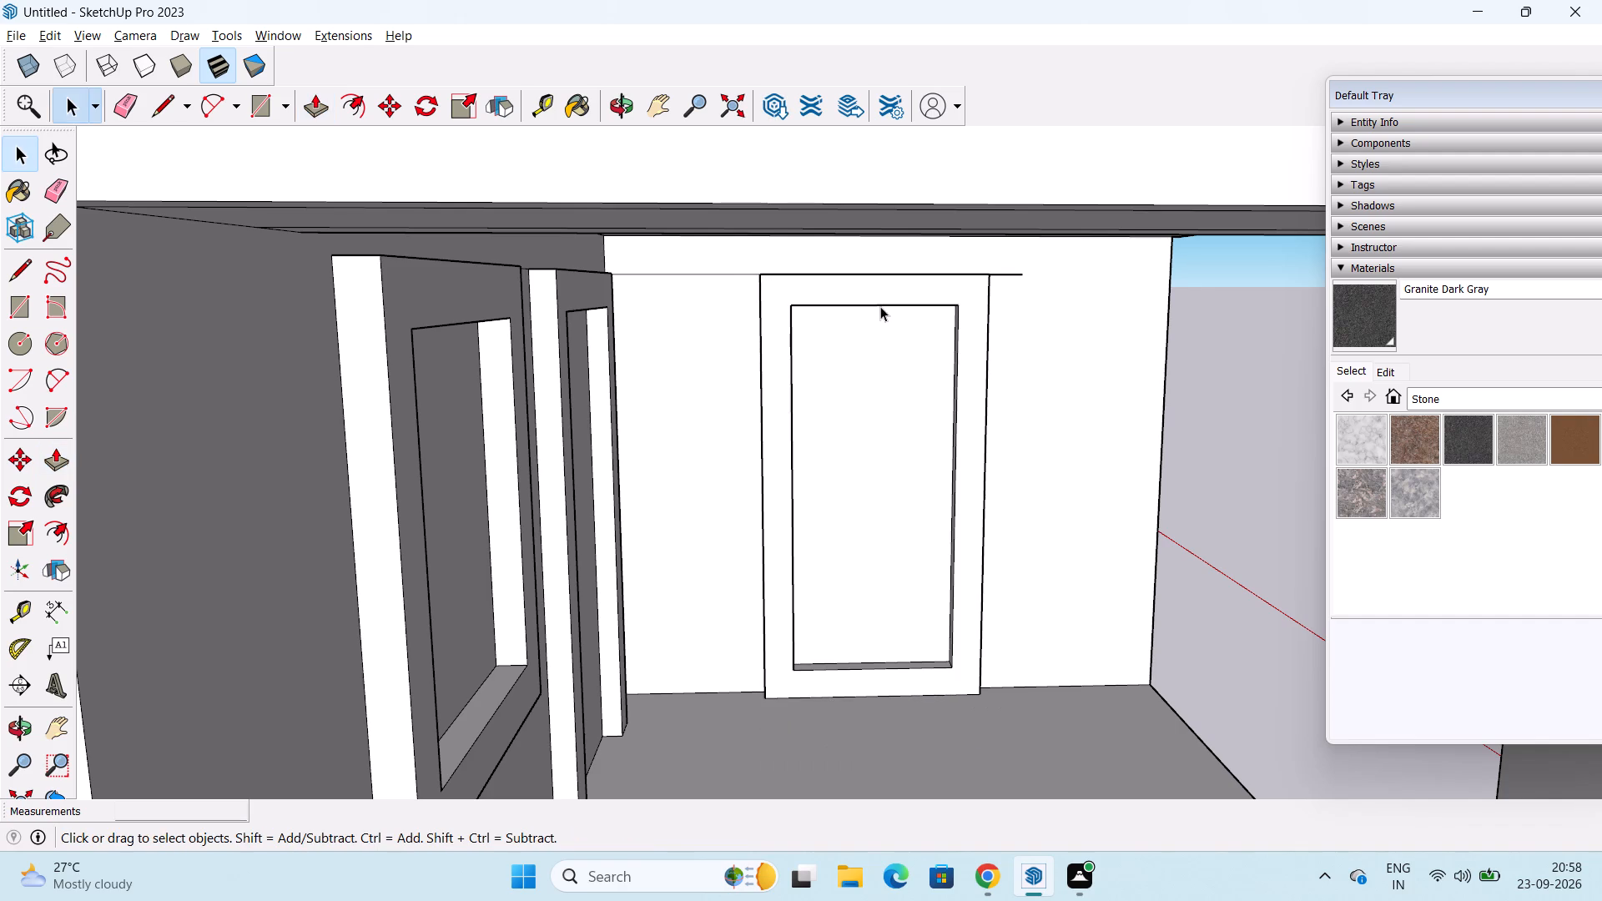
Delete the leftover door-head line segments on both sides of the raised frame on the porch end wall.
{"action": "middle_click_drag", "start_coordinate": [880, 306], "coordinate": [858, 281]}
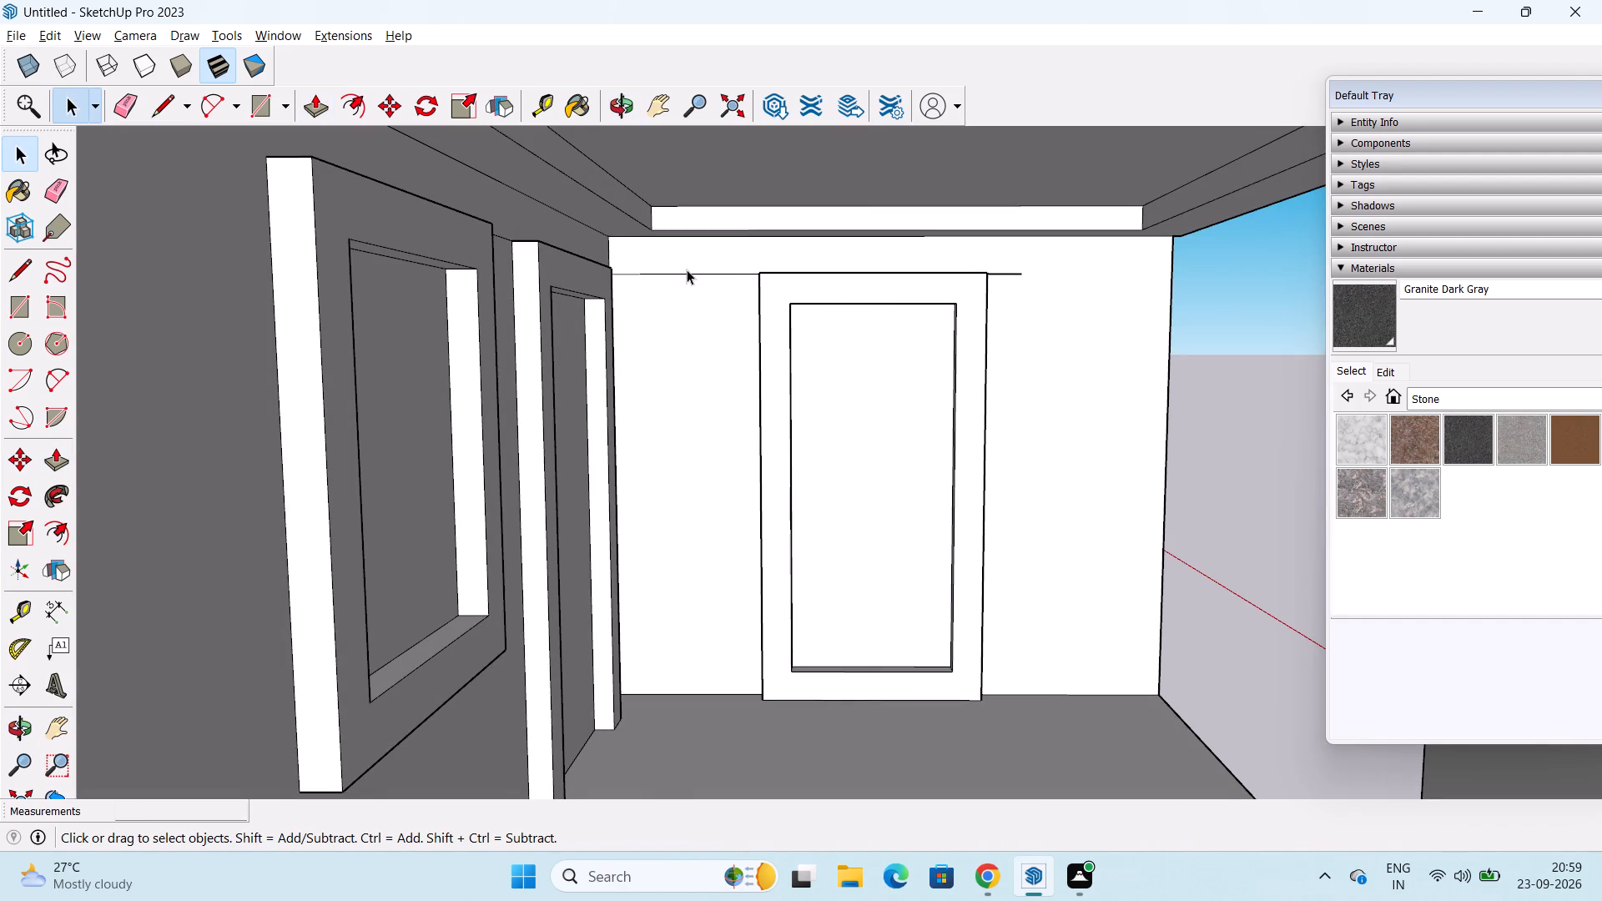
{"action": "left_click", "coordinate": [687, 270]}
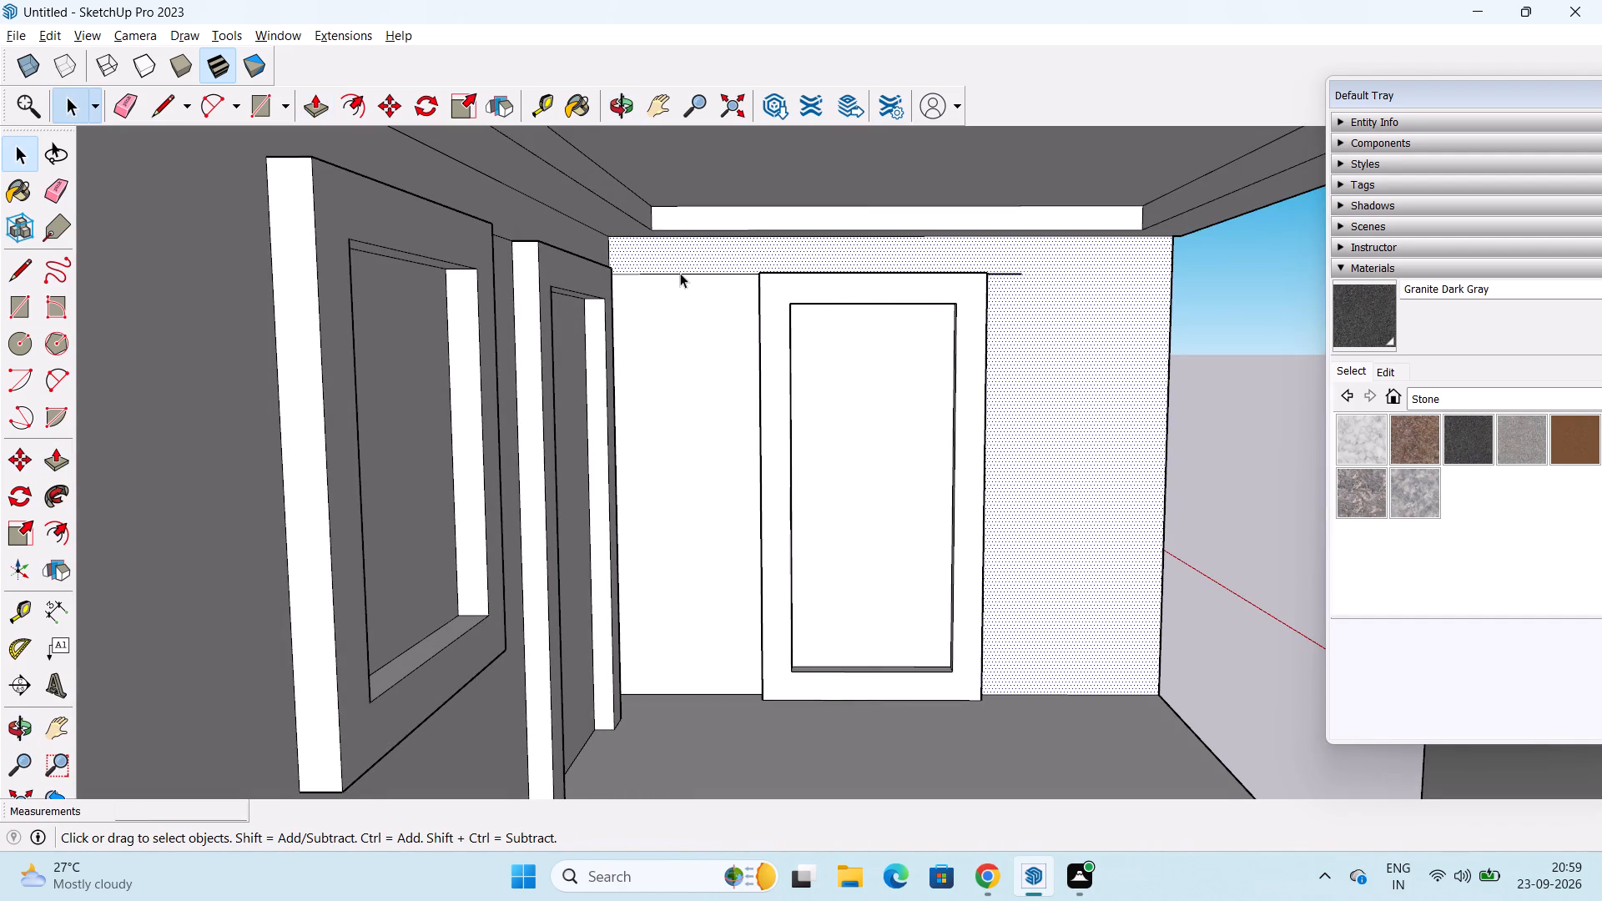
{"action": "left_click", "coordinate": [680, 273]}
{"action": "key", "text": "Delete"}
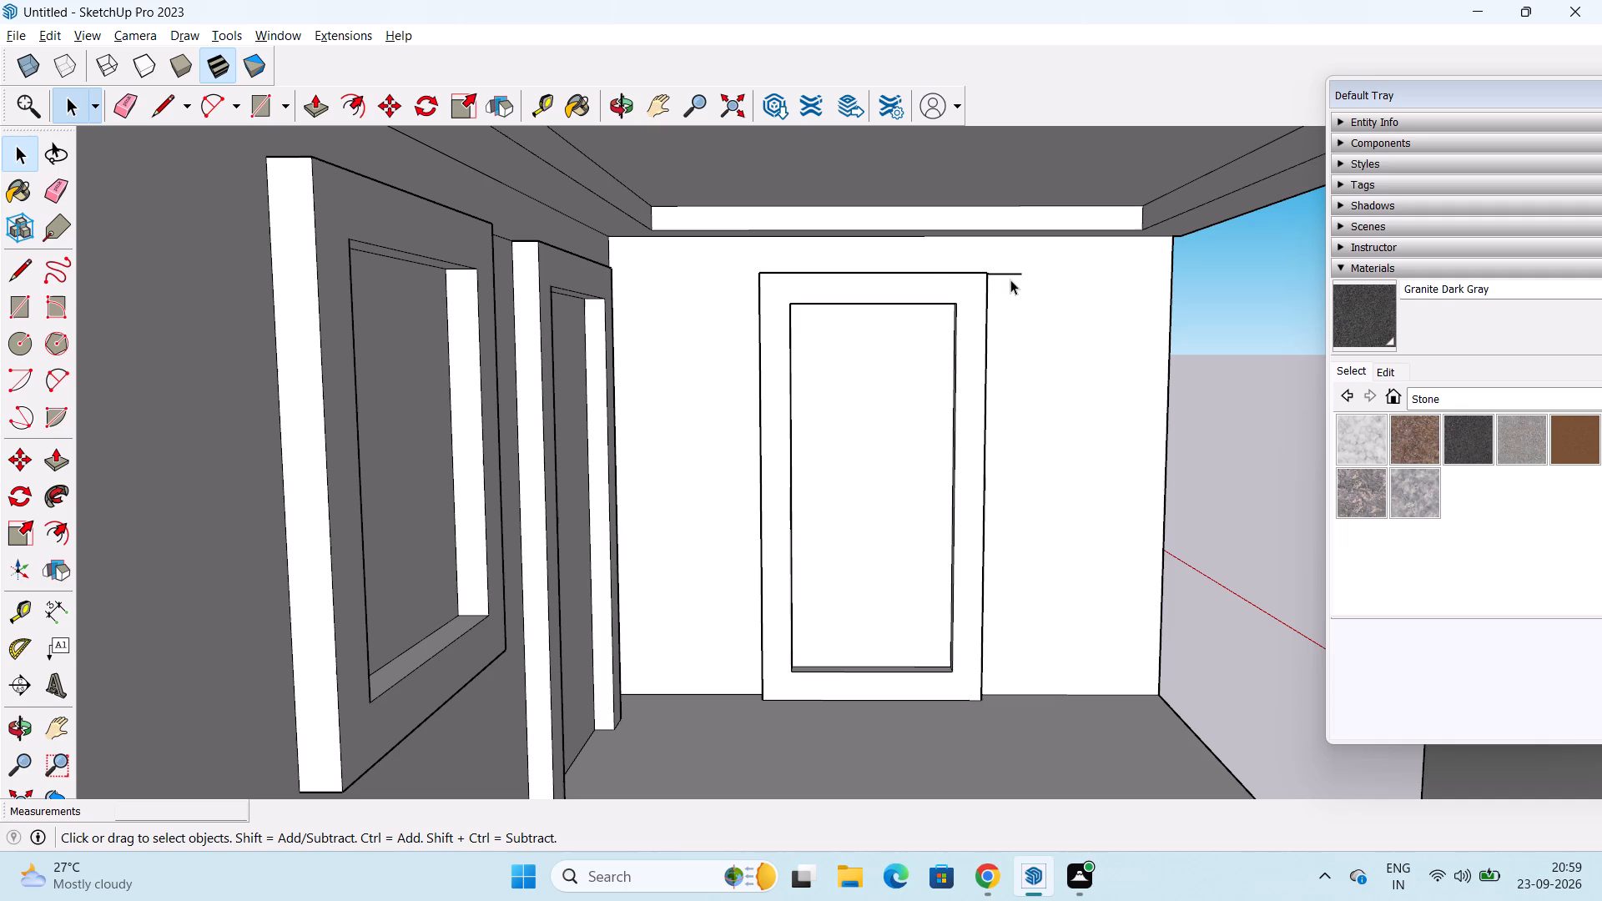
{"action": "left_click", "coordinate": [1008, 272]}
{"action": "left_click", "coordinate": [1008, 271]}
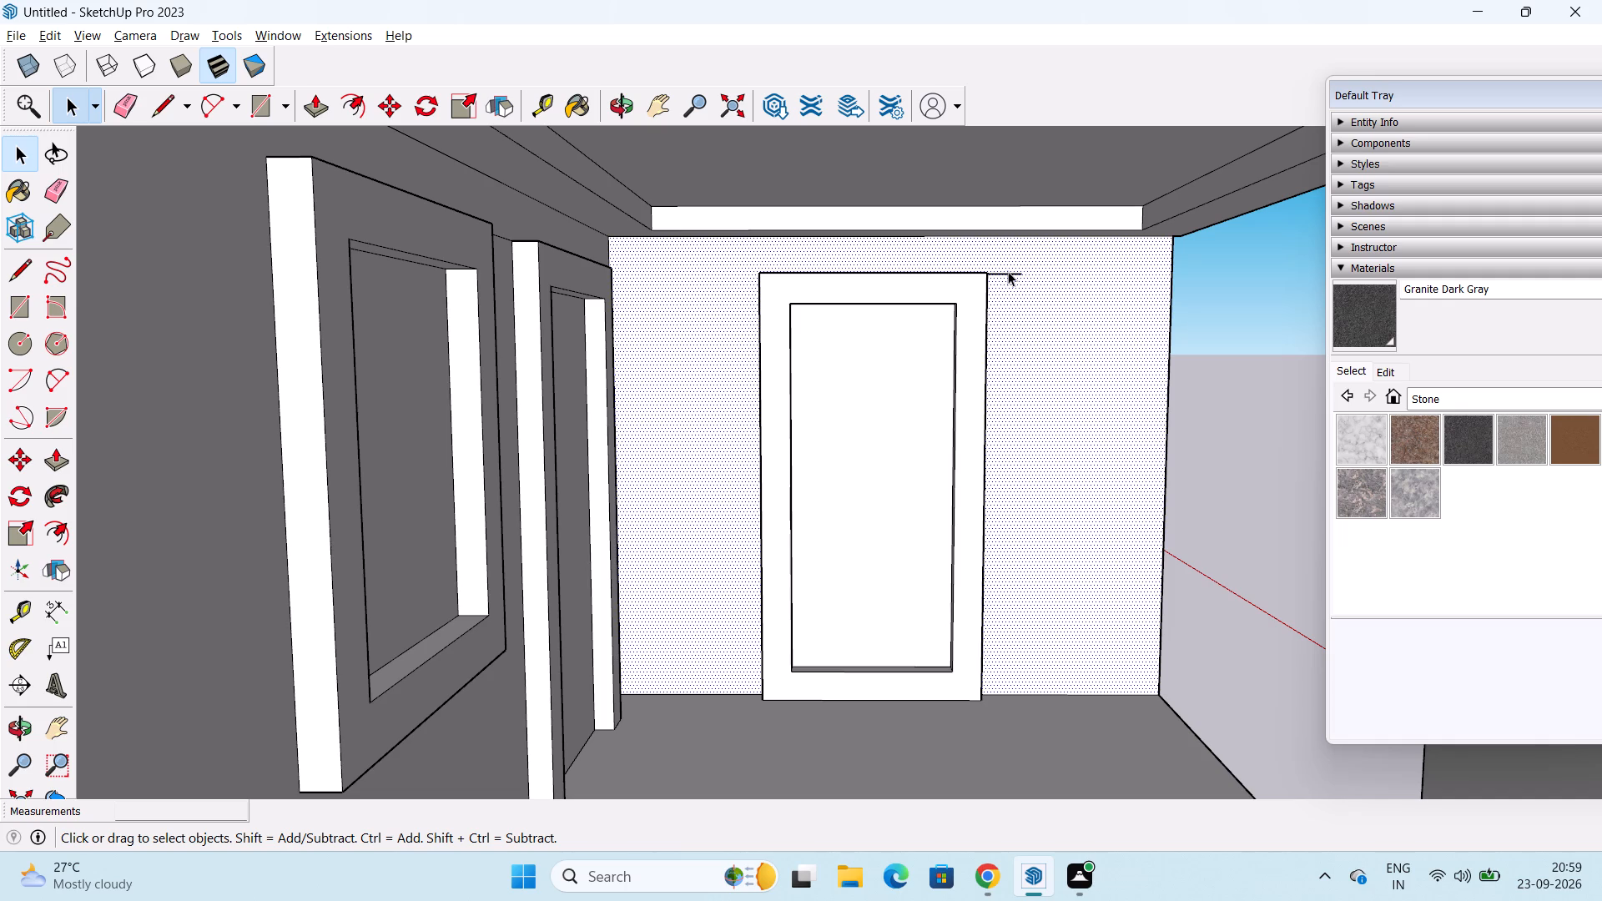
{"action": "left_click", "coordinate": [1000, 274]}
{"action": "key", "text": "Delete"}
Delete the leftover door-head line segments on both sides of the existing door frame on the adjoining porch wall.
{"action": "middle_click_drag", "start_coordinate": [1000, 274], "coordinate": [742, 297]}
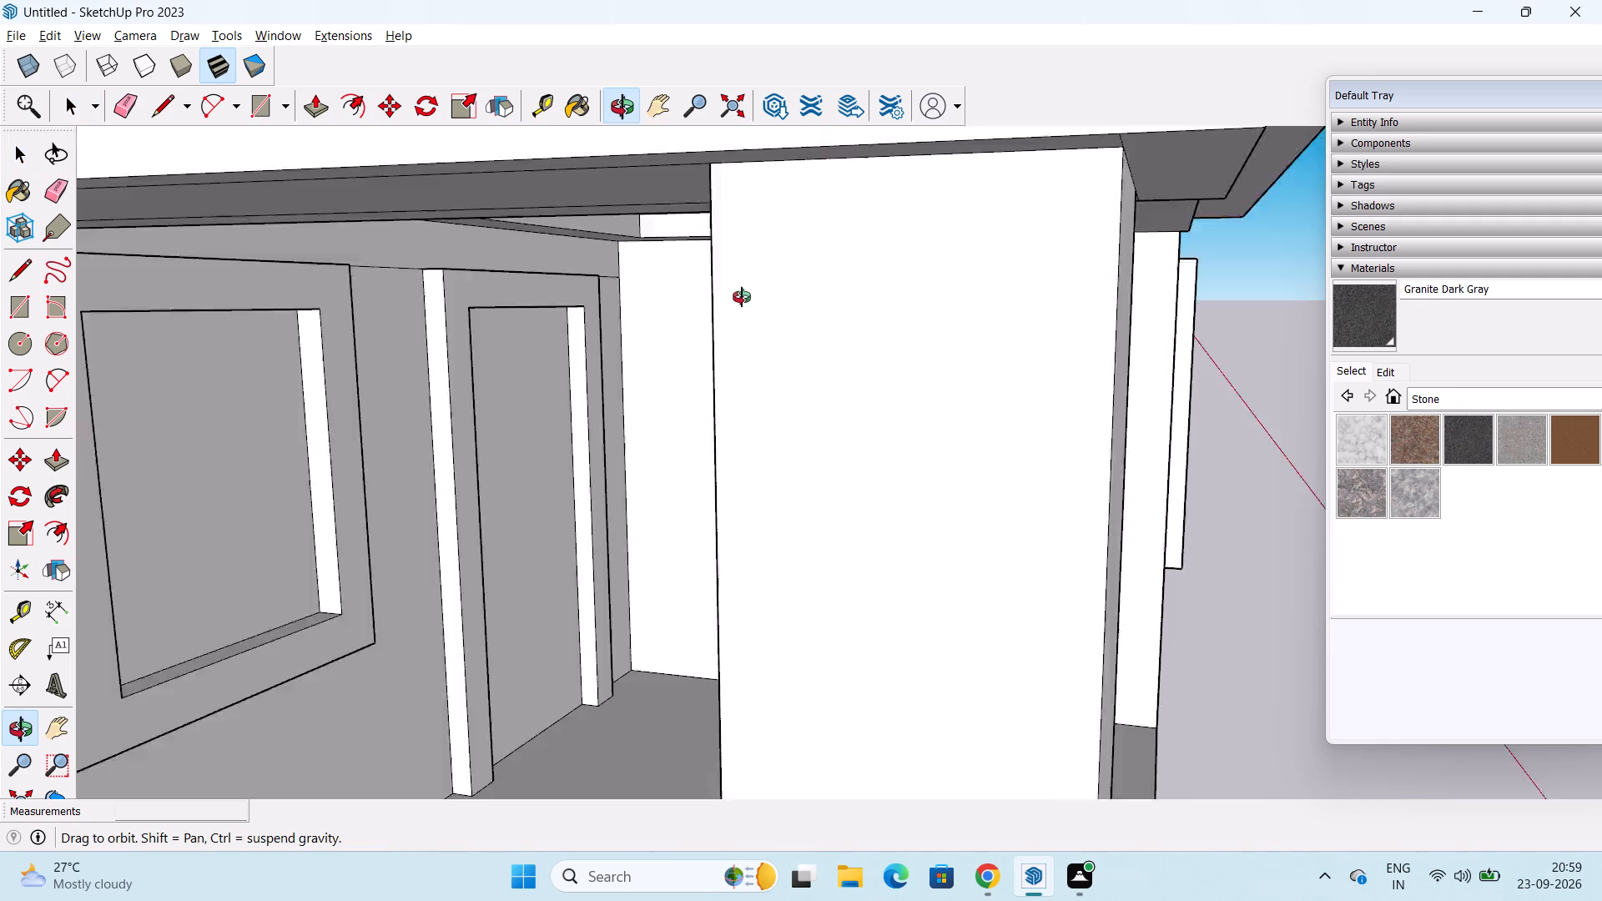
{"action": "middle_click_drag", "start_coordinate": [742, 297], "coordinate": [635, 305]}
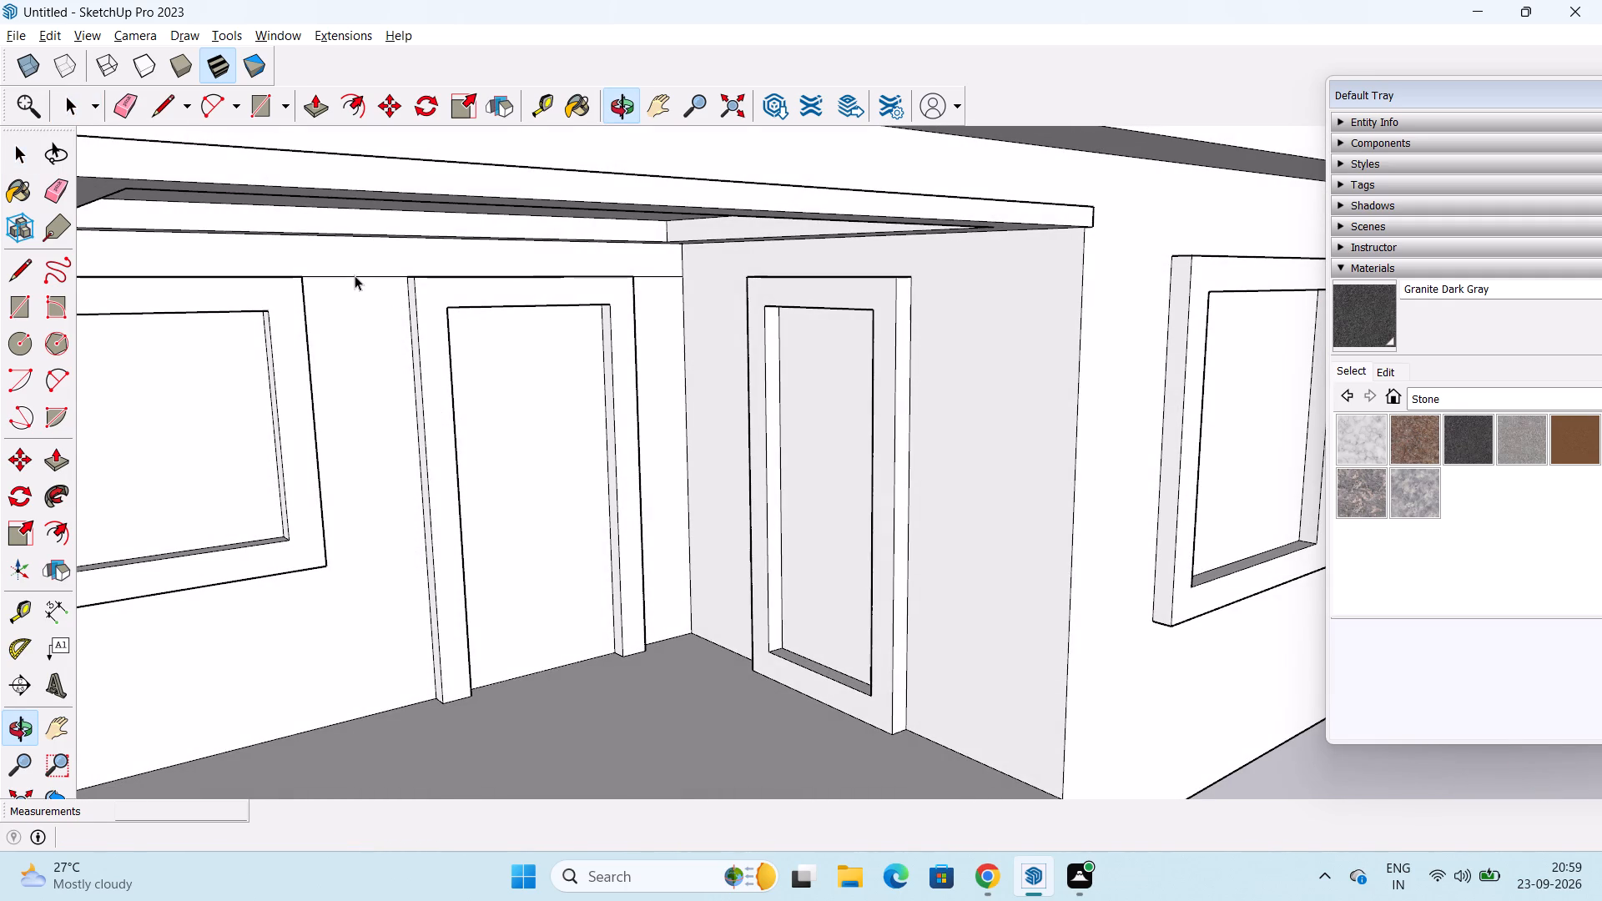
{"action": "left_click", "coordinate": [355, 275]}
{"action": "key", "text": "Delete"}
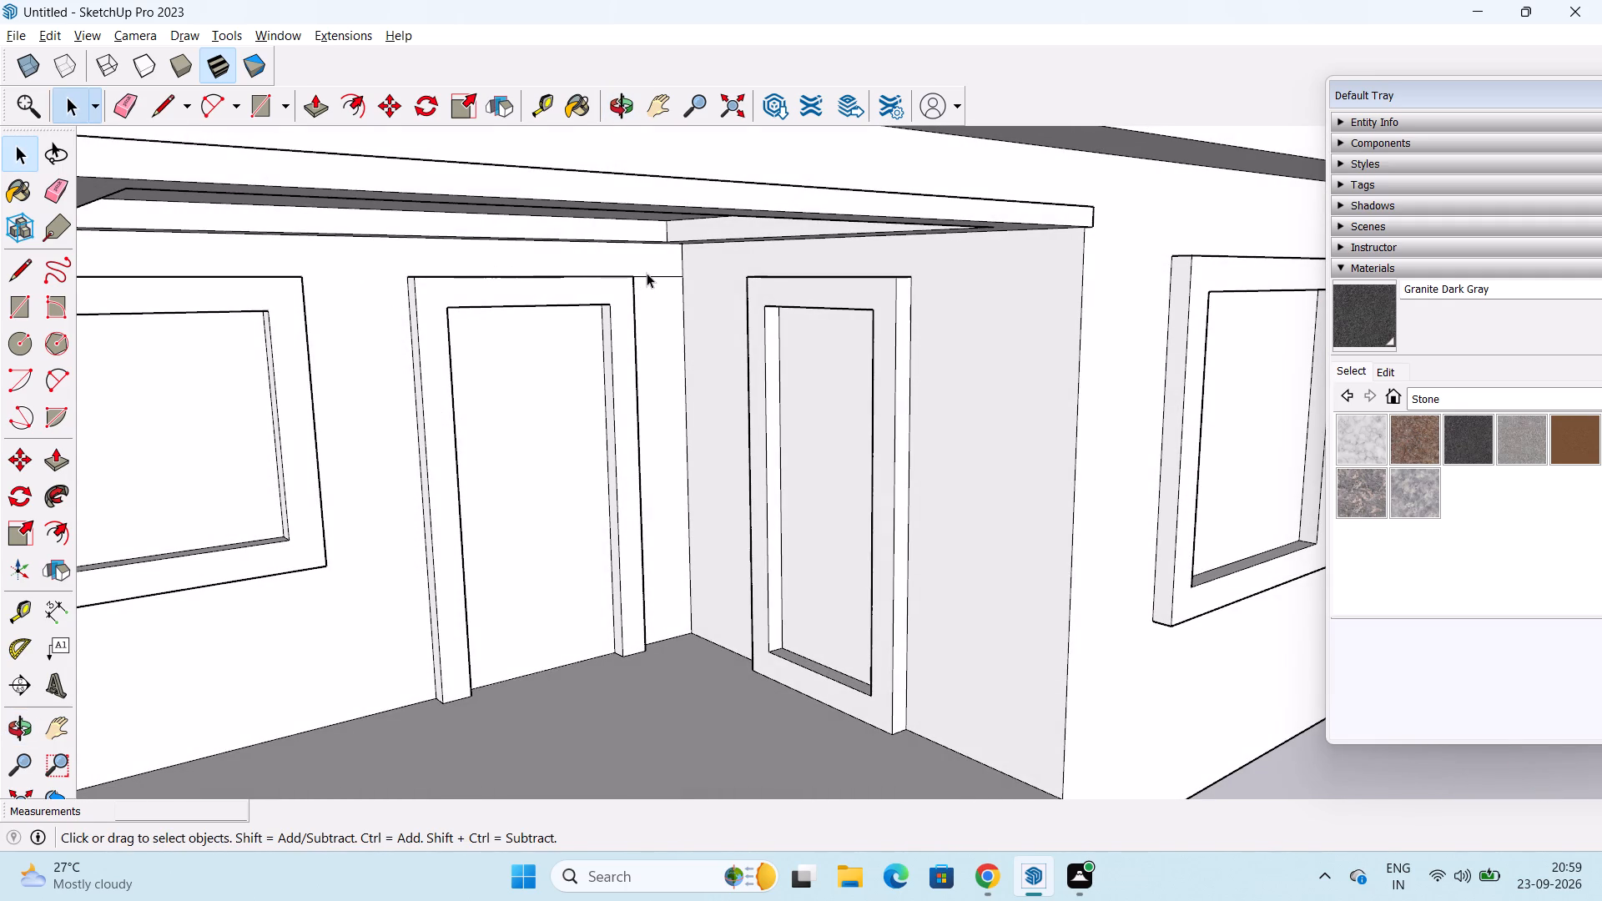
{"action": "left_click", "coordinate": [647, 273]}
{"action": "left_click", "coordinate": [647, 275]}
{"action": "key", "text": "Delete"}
Undo the door-head line deletions, the raised frame and the inner offset, back to the plain rectangle on the porch end wall.
{"action": "scroll", "coordinate": [704, 321], "scroll_direction": "down", "scroll_amount": 2}
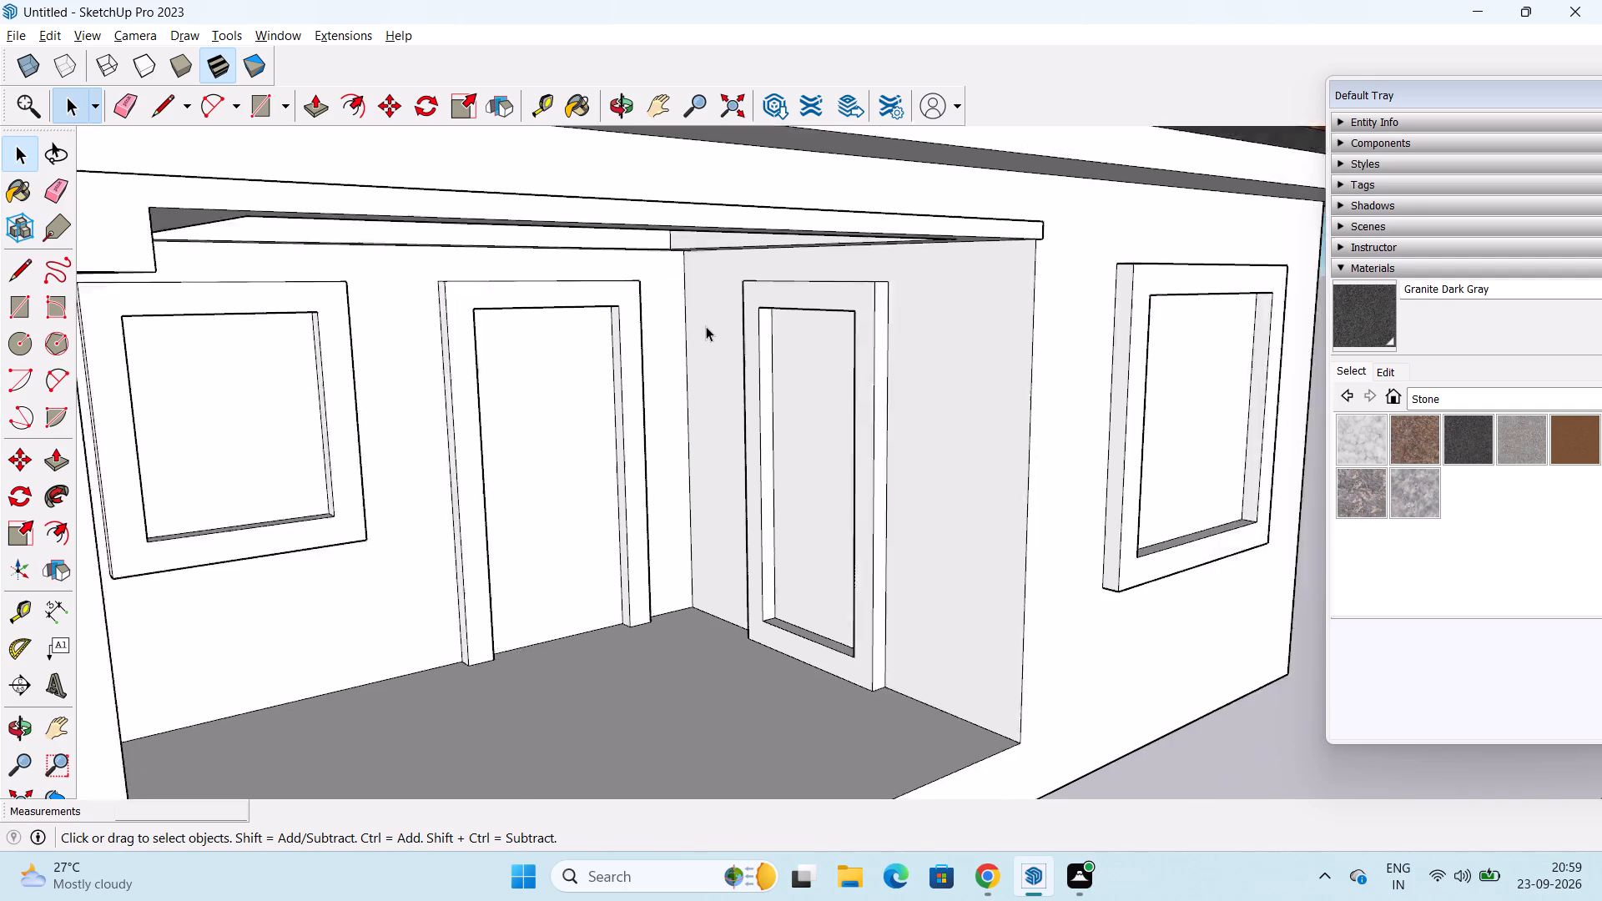
{"action": "scroll", "coordinate": [706, 326], "scroll_direction": "down", "scroll_amount": 2}
{"action": "middle_click_drag", "start_coordinate": [712, 329], "coordinate": [737, 342]}
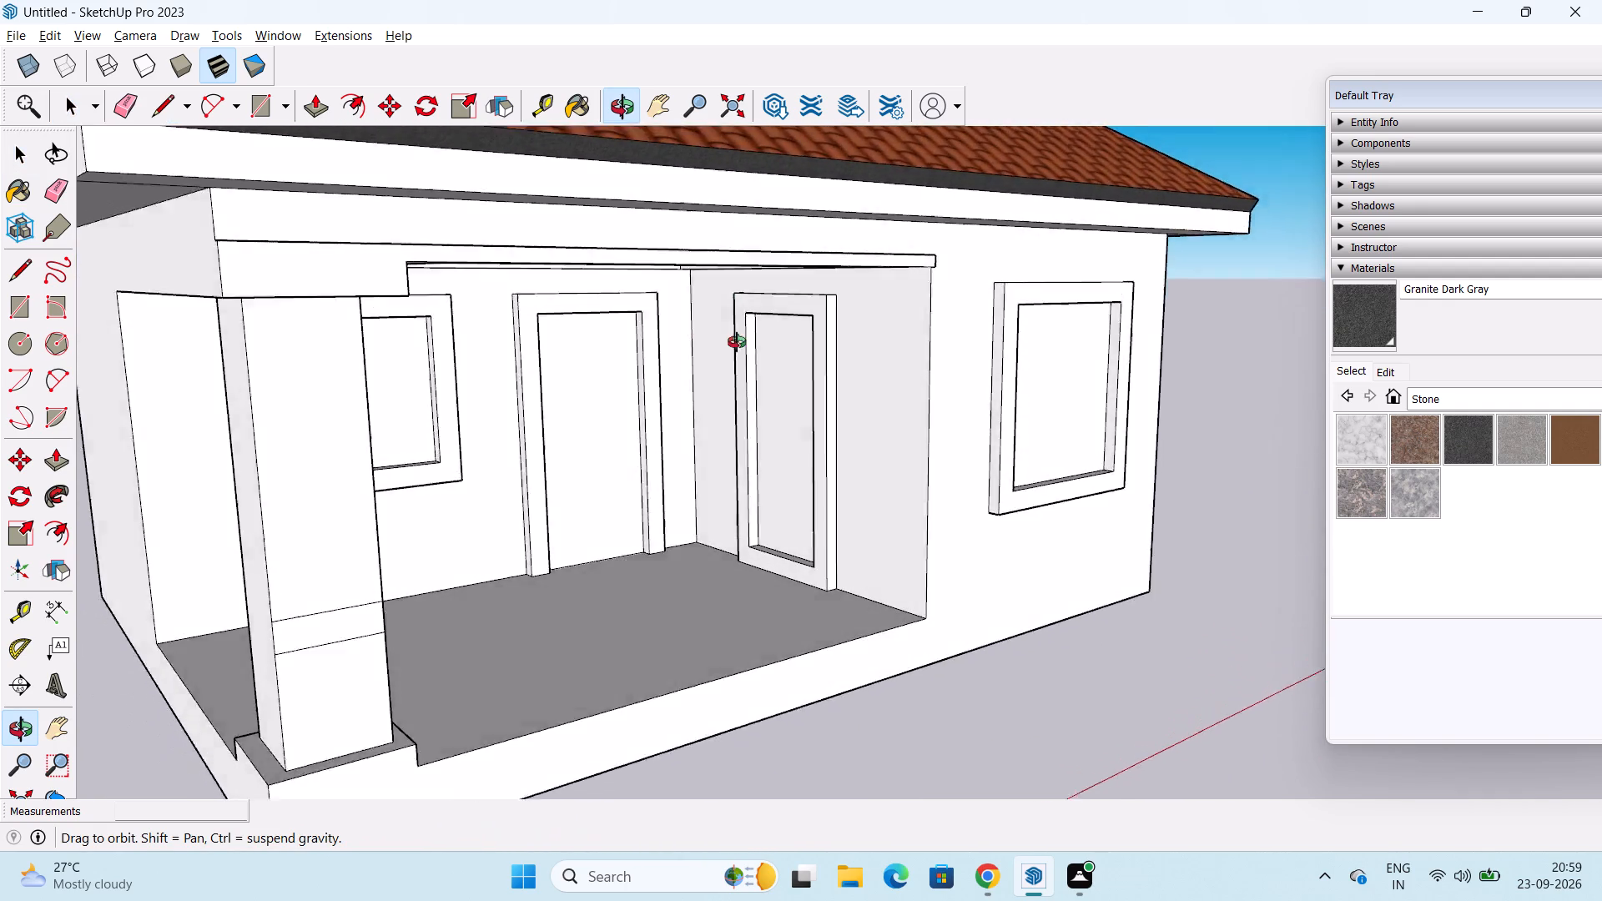
{"action": "middle_click_drag", "start_coordinate": [737, 342], "coordinate": [707, 367]}
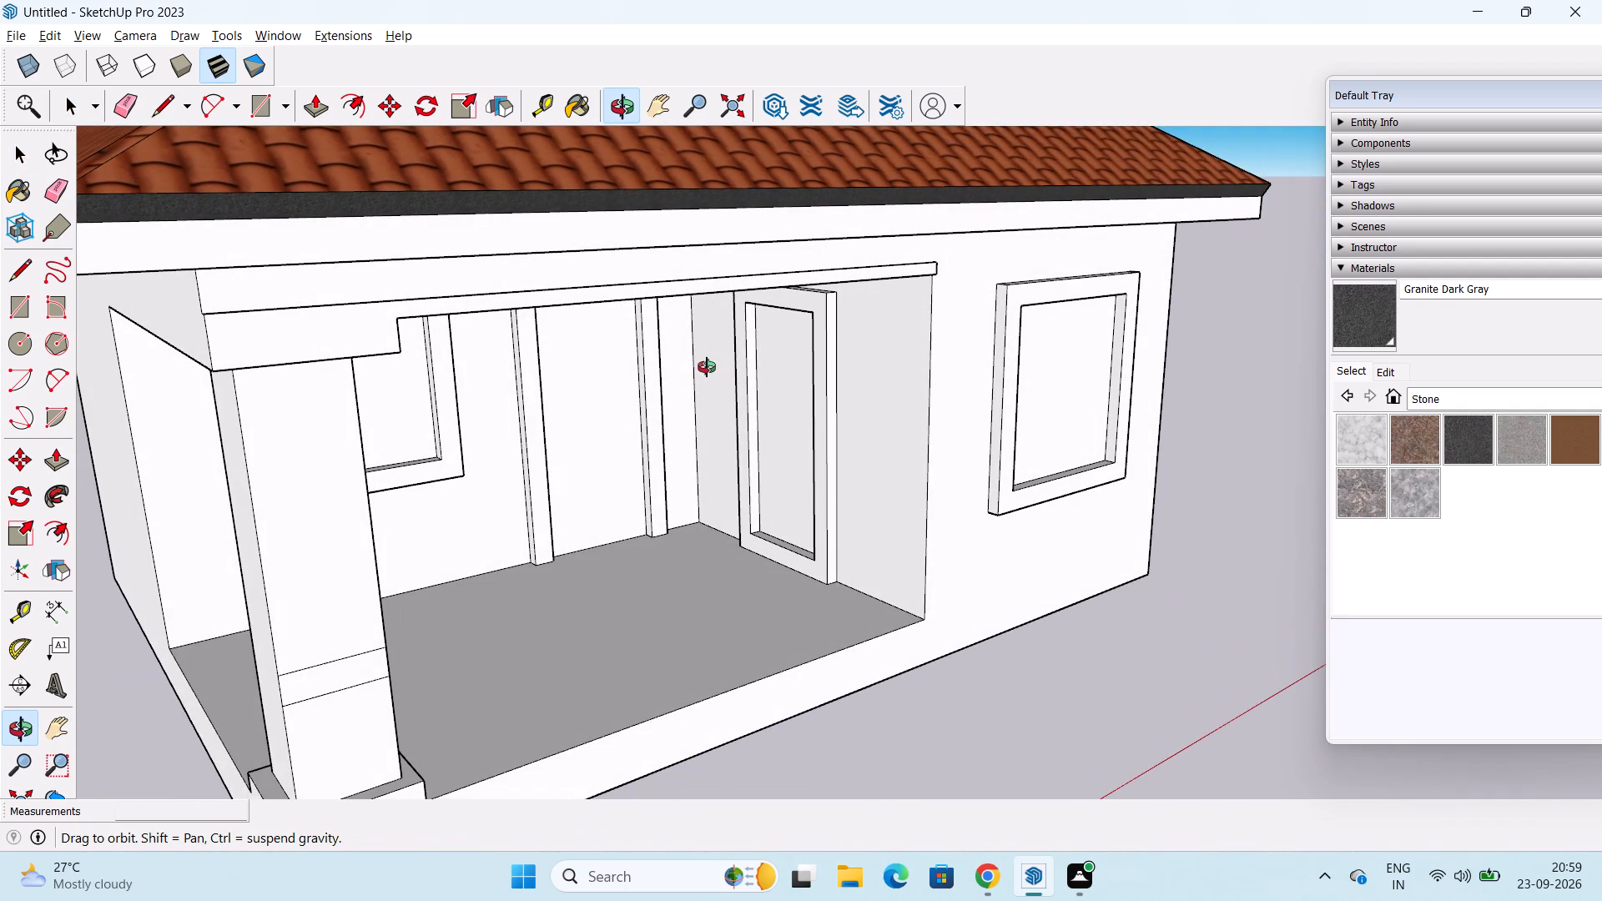
{"action": "middle_click_drag", "start_coordinate": [707, 367], "coordinate": [807, 378]}
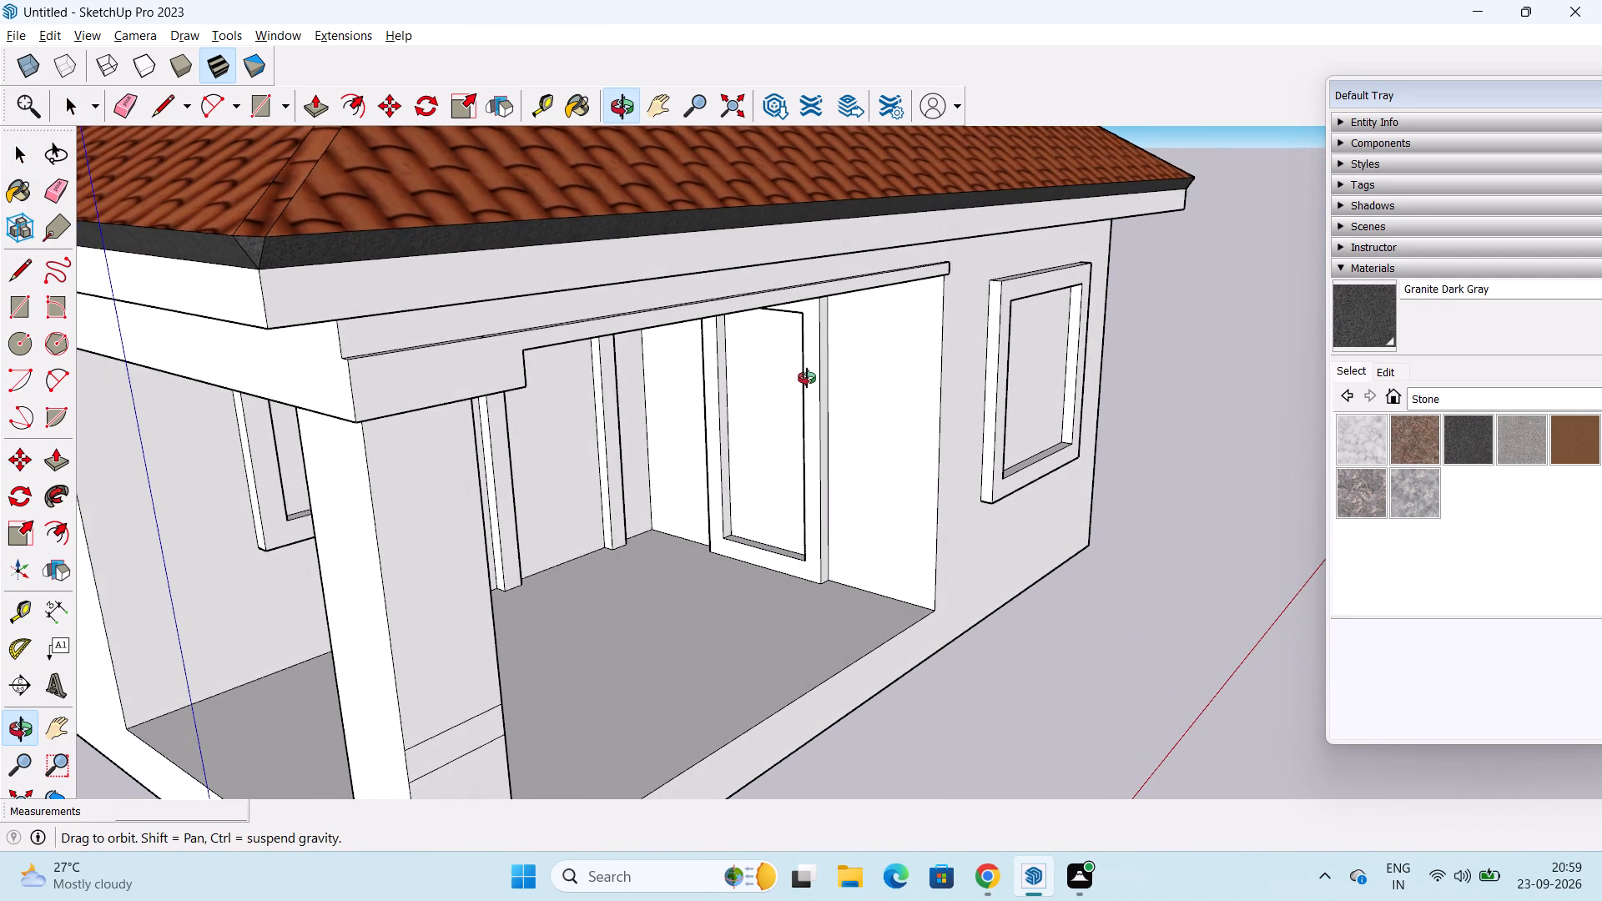
{"action": "middle_click_drag", "start_coordinate": [807, 378], "coordinate": [793, 317]}
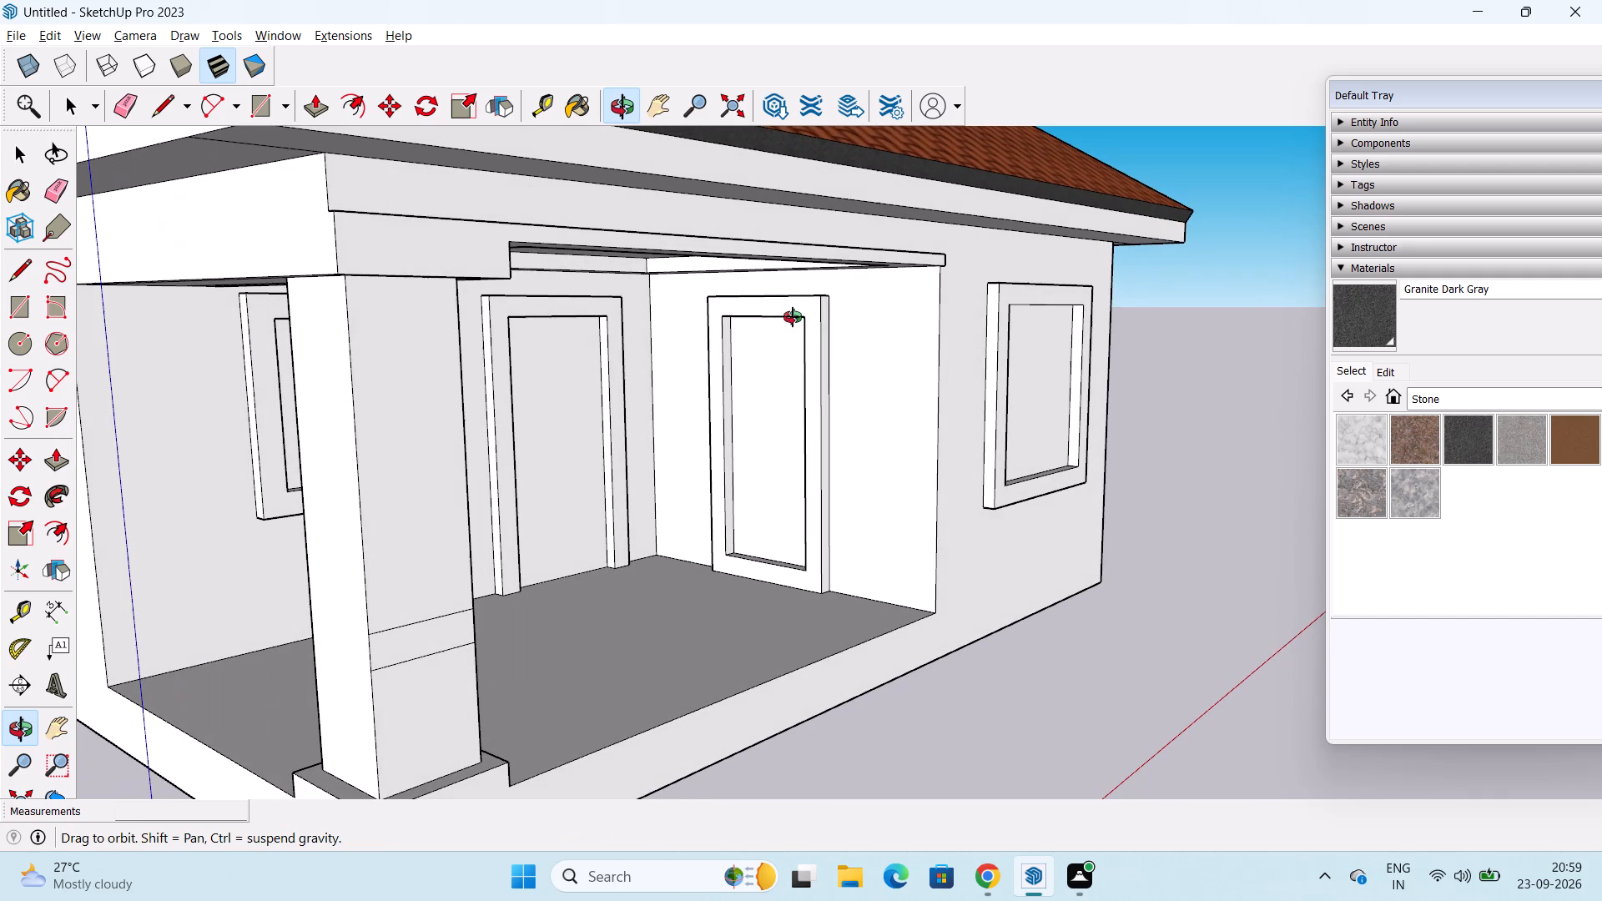
{"action": "middle_click_drag", "start_coordinate": [793, 317], "coordinate": [819, 358]}
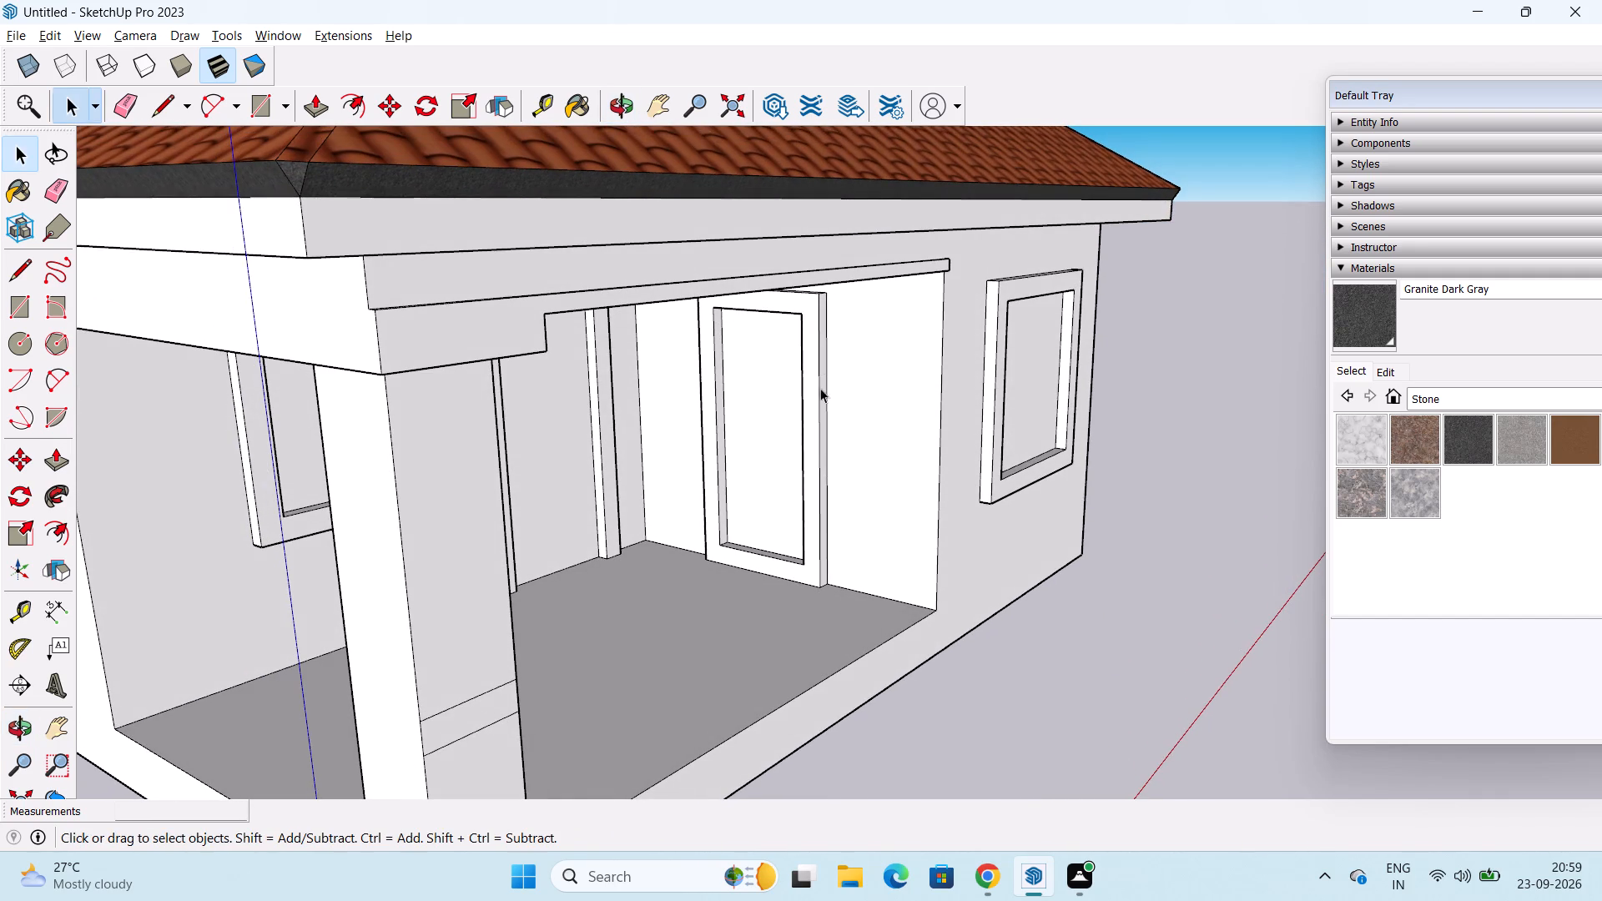
{"action": "key", "text": "ctrl+z"}
{"action": "key", "text": "ctrl+z"}
{"action": "middle_click_drag", "start_coordinate": [810, 458], "coordinate": [784, 382]}
{"action": "key", "text": "ctrl+z"}
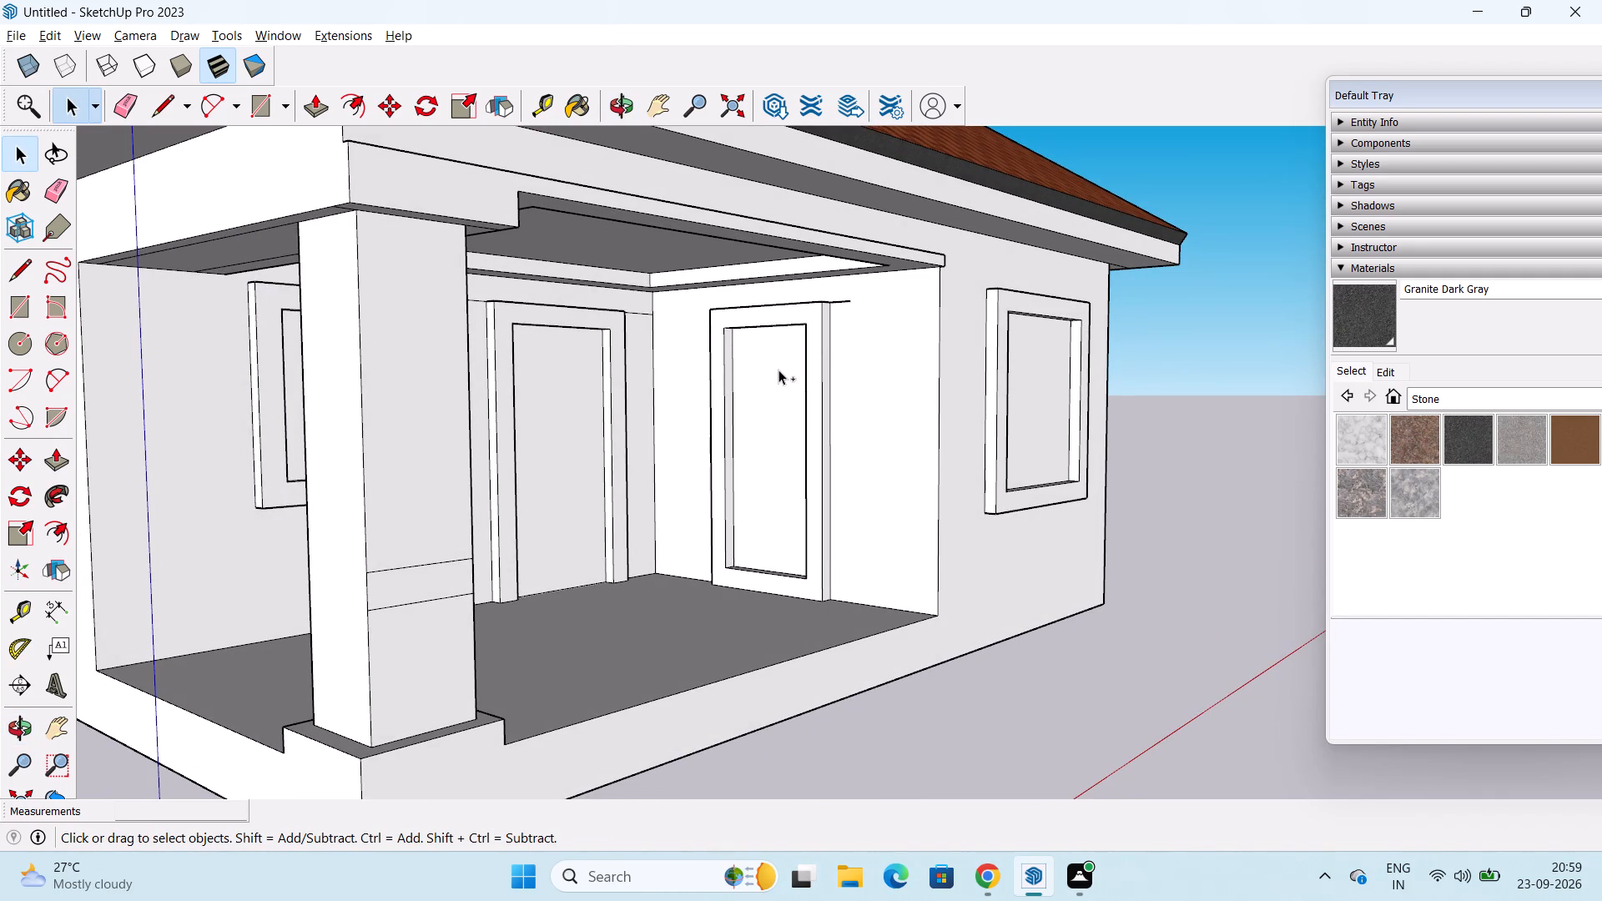
{"action": "key", "text": "ctrl+z"}
{"action": "key", "text": "ctrl+z"}
{"action": "key", "text": "ctrl+z"}
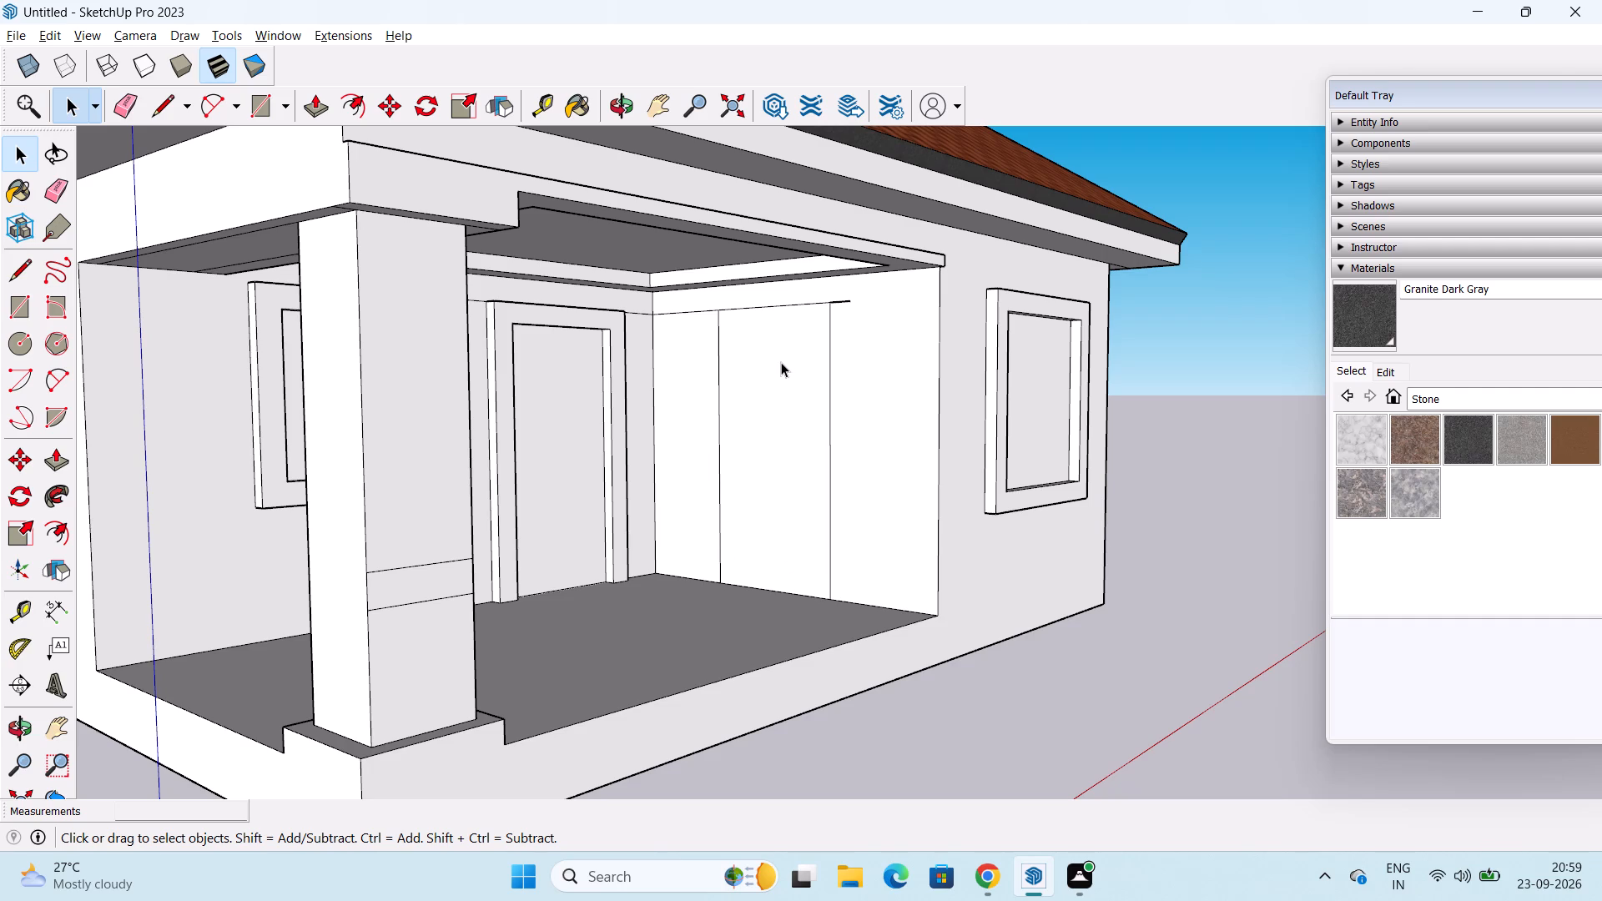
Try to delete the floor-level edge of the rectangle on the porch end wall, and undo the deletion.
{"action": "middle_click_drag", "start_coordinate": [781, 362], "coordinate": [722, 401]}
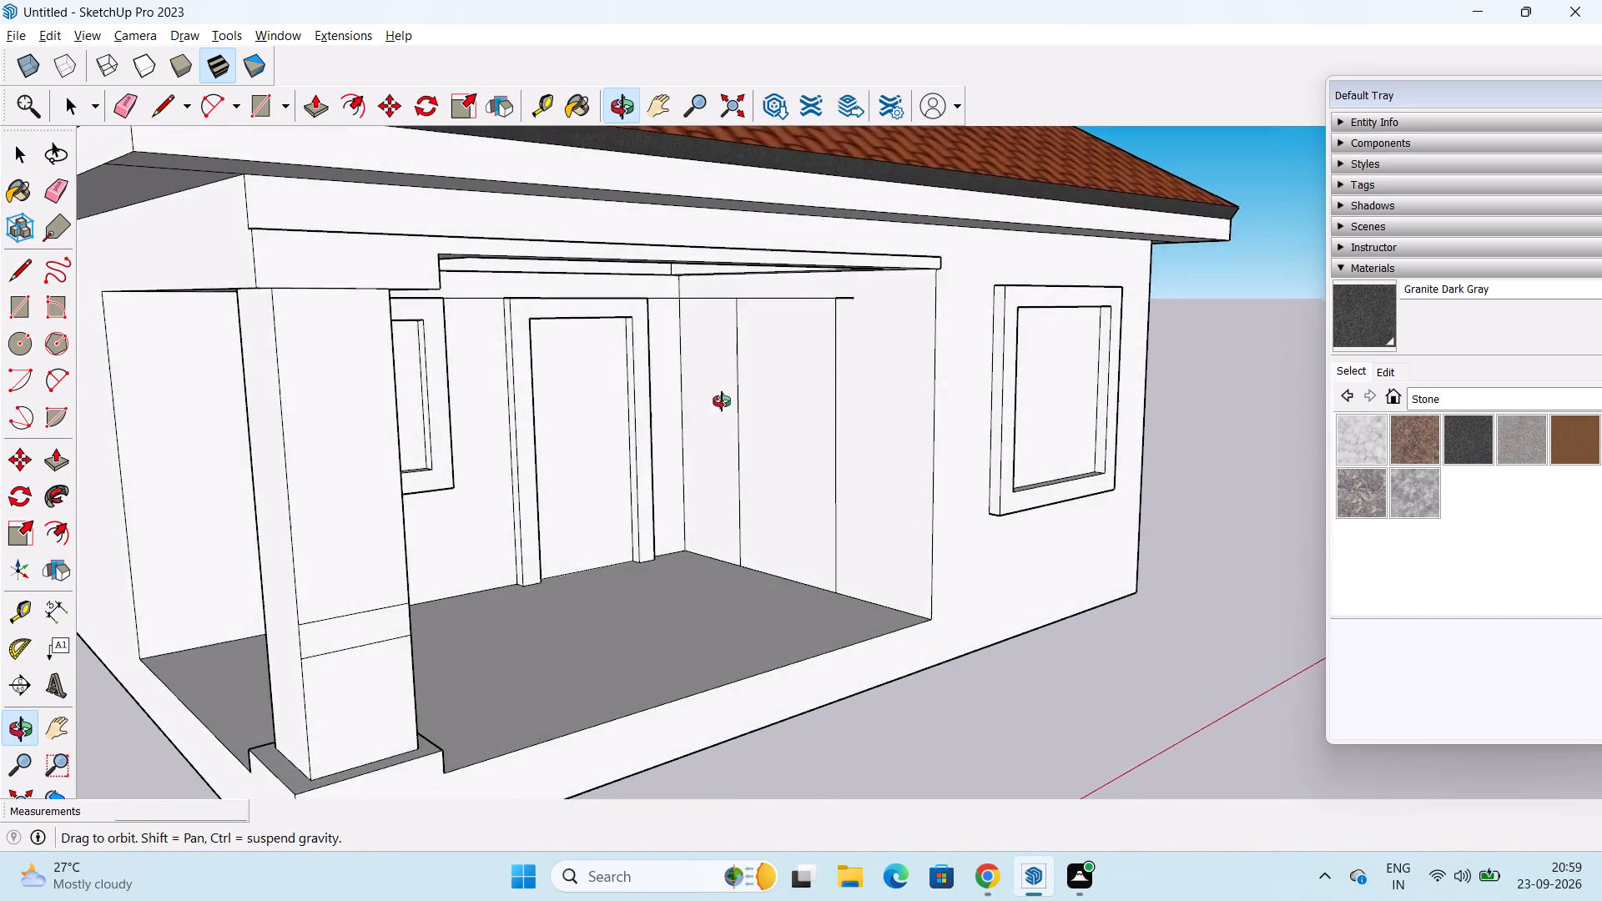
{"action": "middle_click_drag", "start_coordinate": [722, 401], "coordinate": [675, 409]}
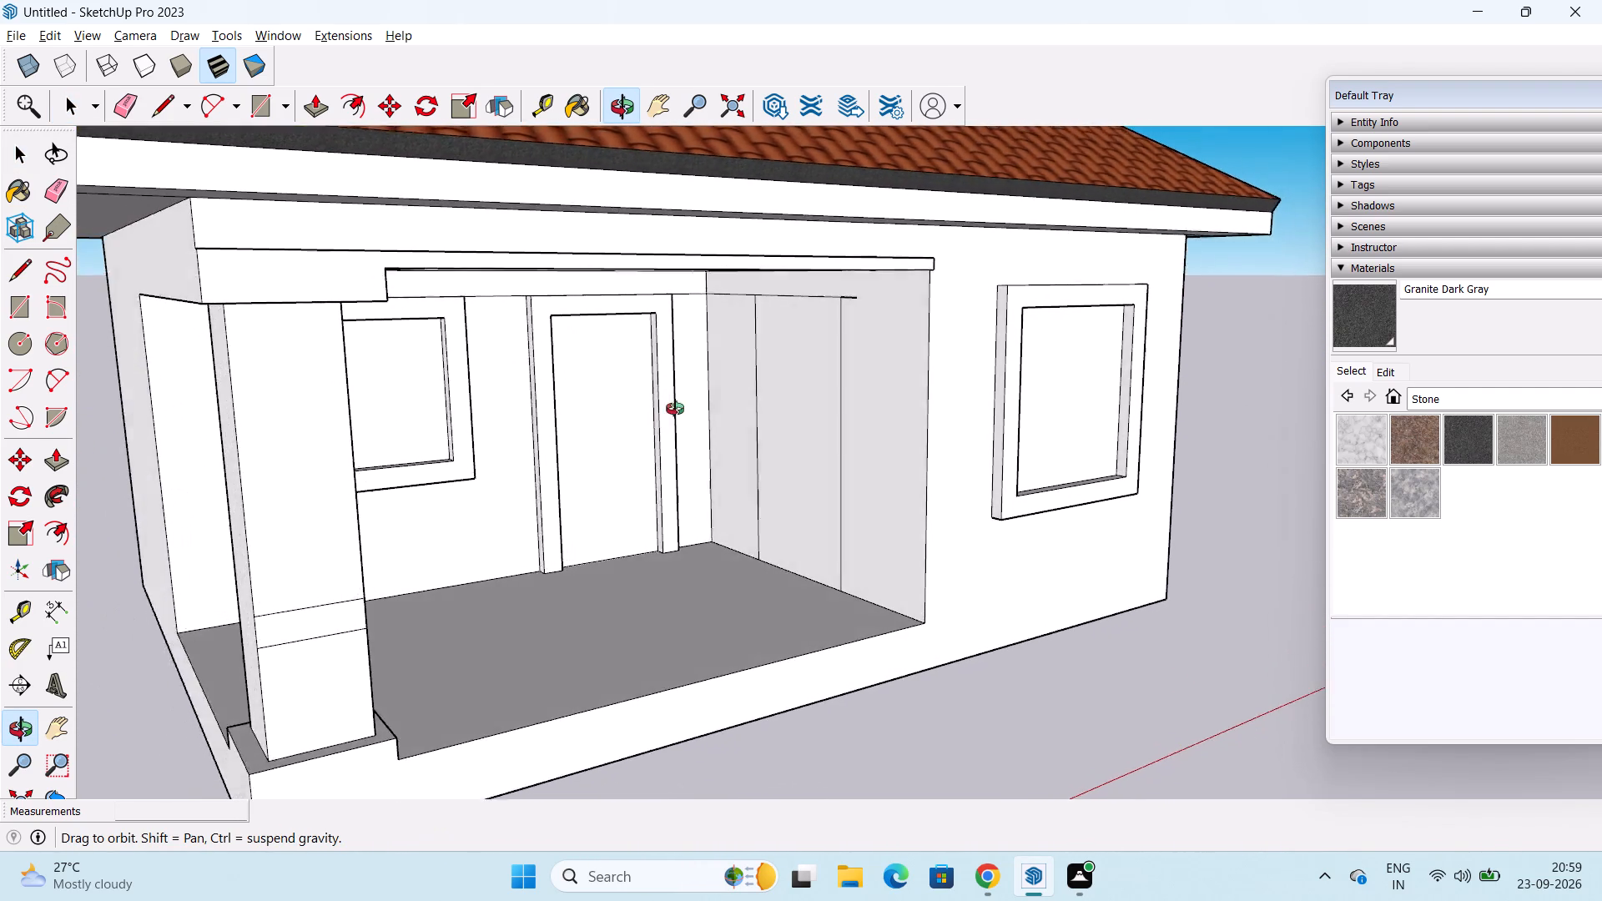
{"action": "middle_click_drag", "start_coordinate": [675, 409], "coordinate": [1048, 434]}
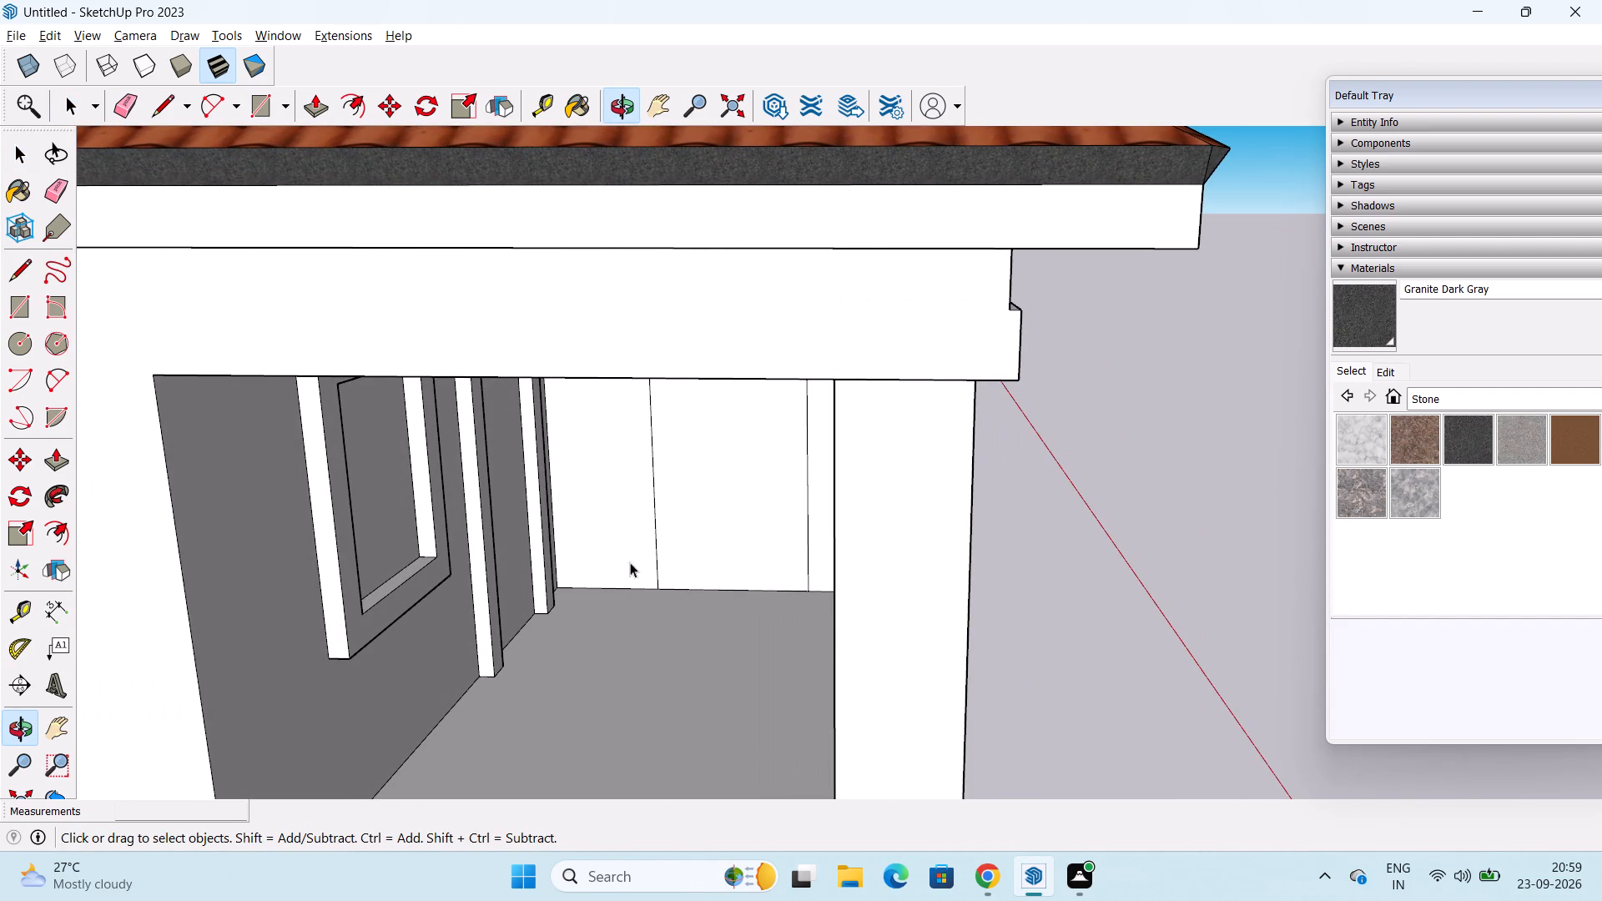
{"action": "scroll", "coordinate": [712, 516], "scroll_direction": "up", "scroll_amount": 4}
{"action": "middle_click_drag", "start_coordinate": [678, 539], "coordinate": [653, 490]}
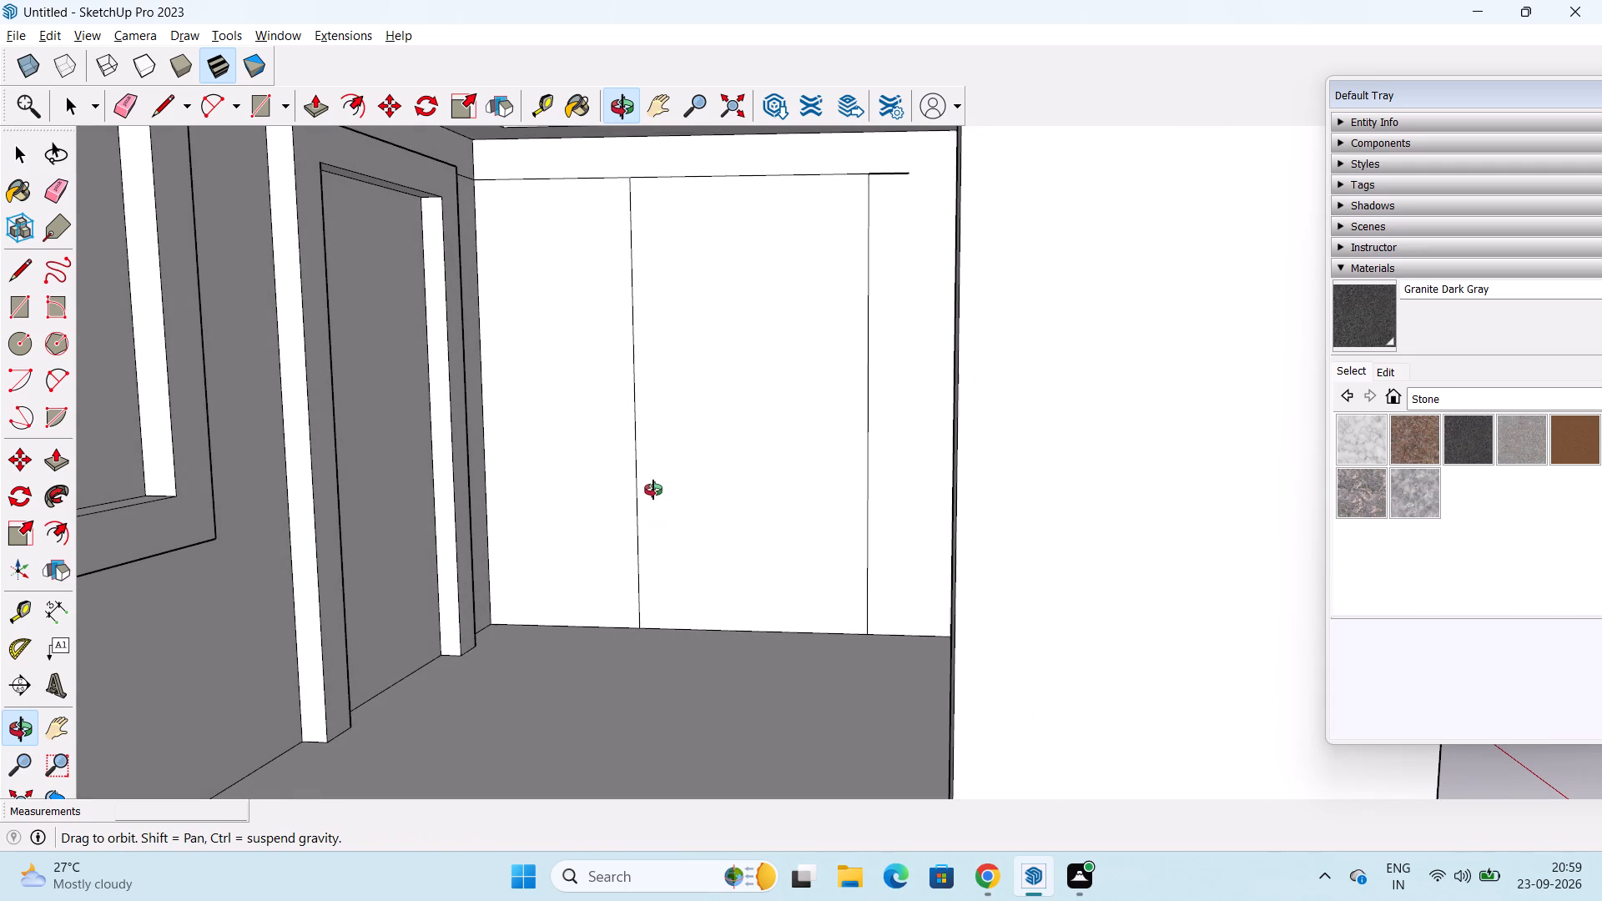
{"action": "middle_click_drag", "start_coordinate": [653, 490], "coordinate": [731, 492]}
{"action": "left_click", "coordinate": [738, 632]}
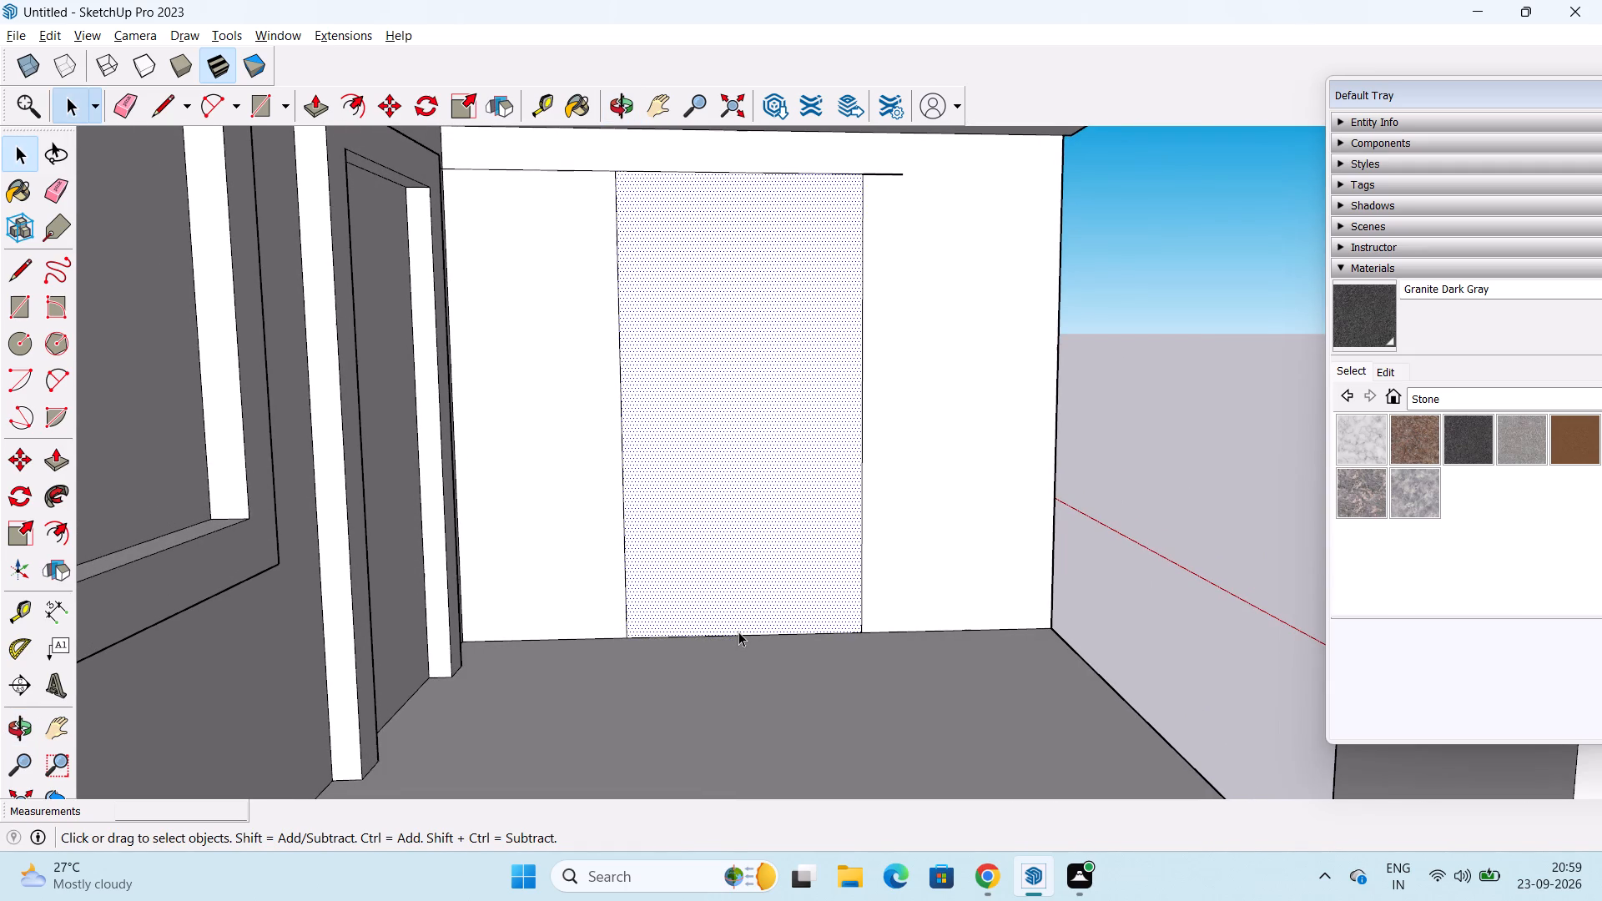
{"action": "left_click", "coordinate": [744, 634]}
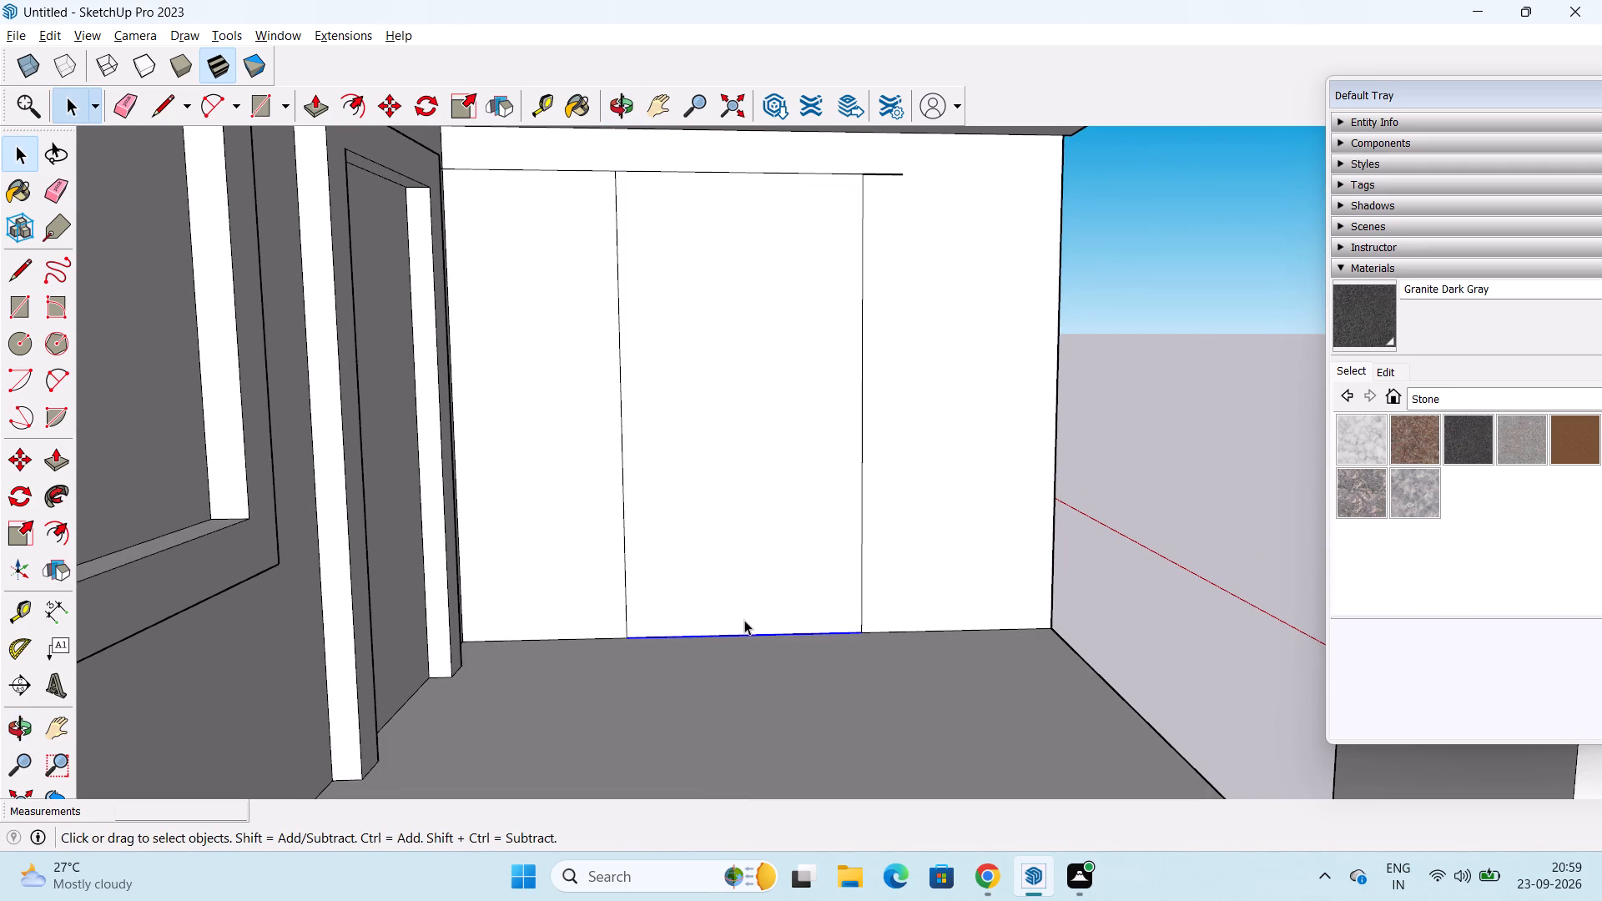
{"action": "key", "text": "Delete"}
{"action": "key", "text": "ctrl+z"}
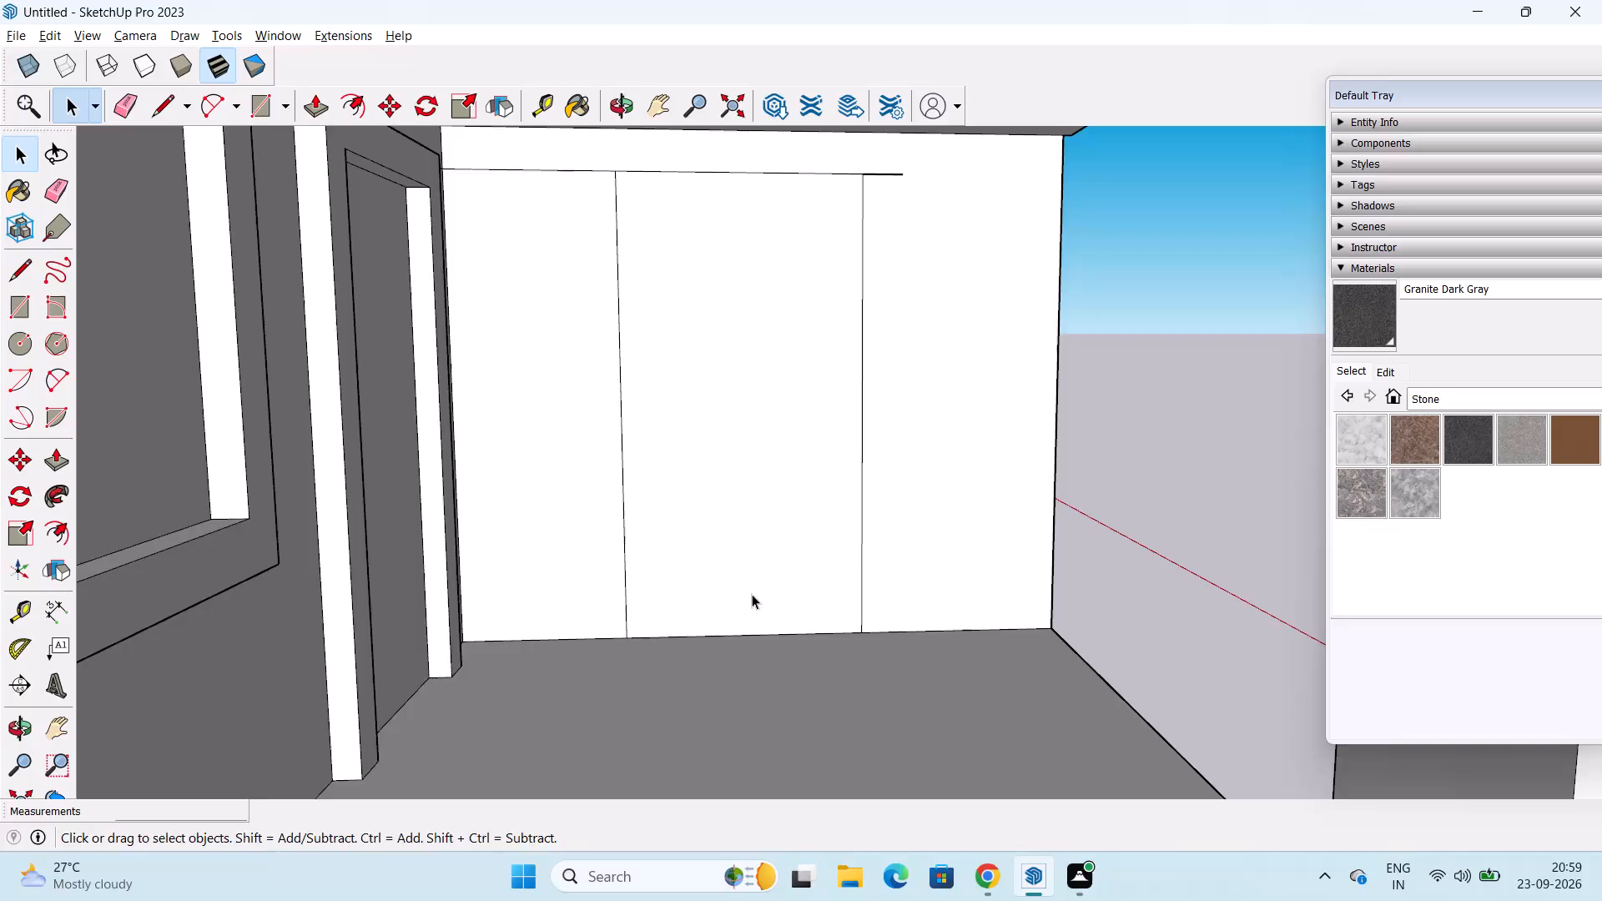
Offset the outline of the rectangle on the porch end wall inward by 8".
{"action": "middle_click_drag", "start_coordinate": [752, 592], "coordinate": [734, 596]}
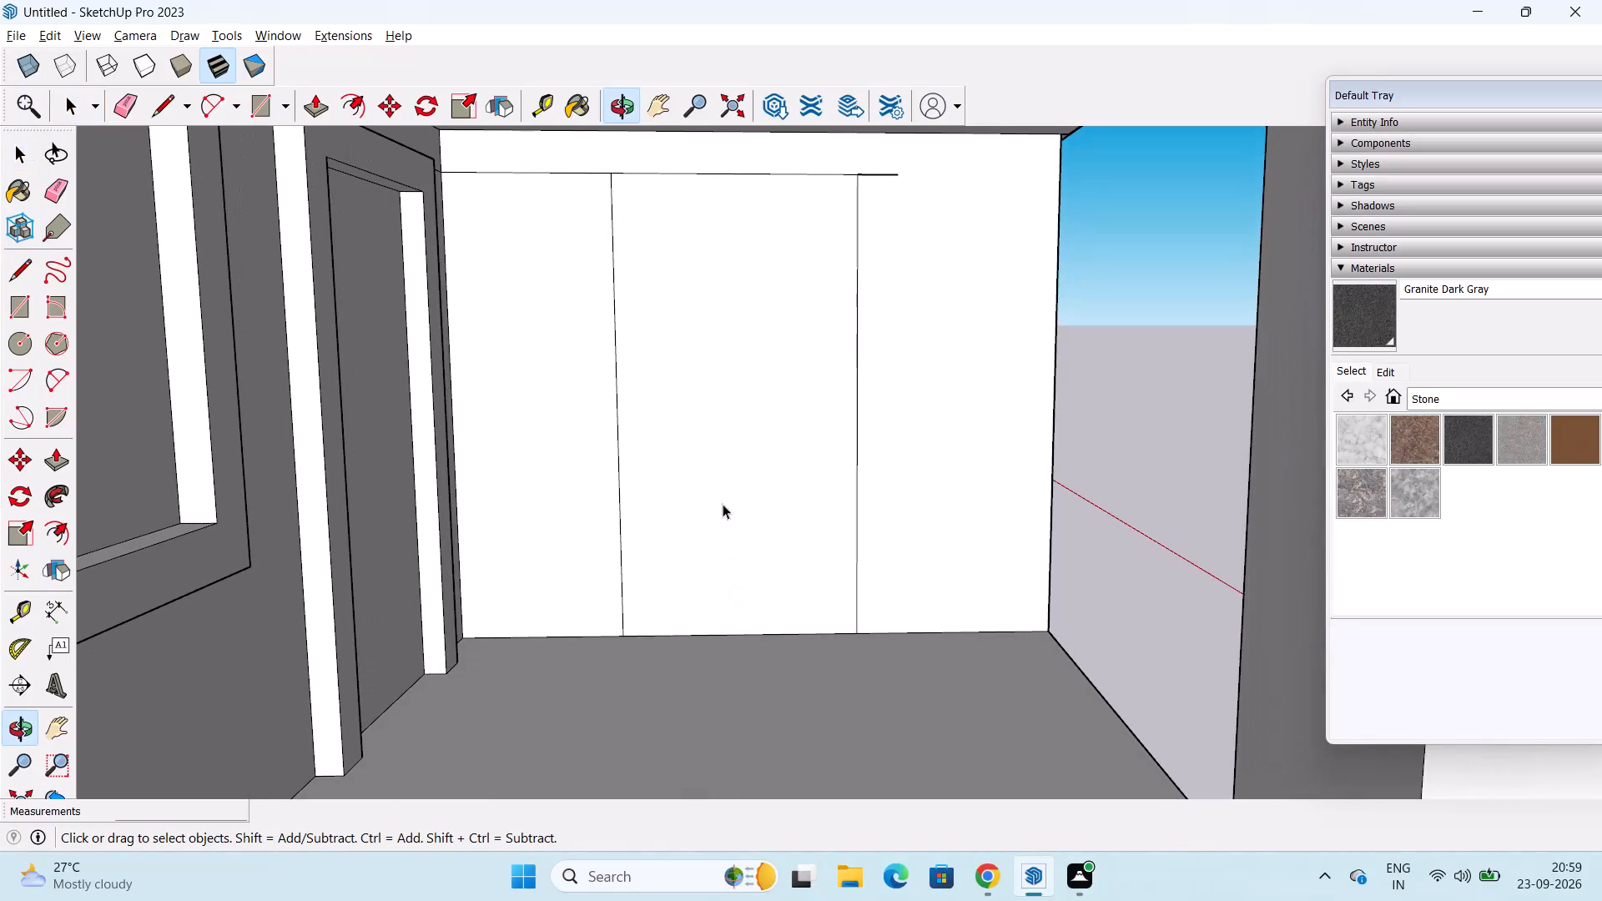
{"action": "key", "text": "o"}
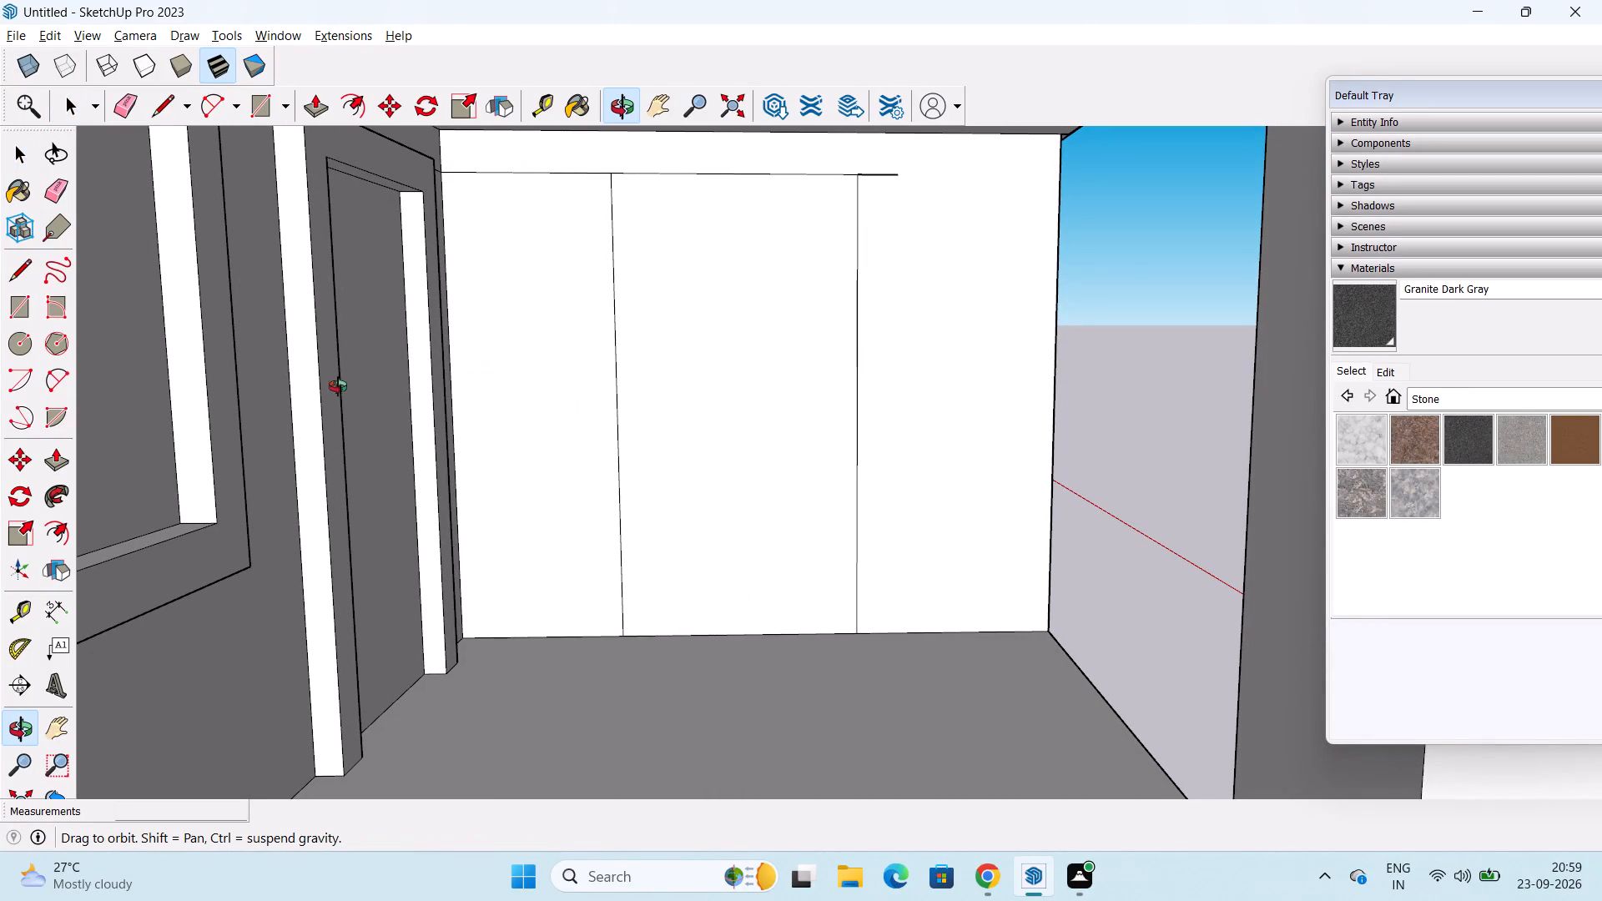
{"action": "key", "text": "space"}
{"action": "left_click", "coordinate": [54, 536]}
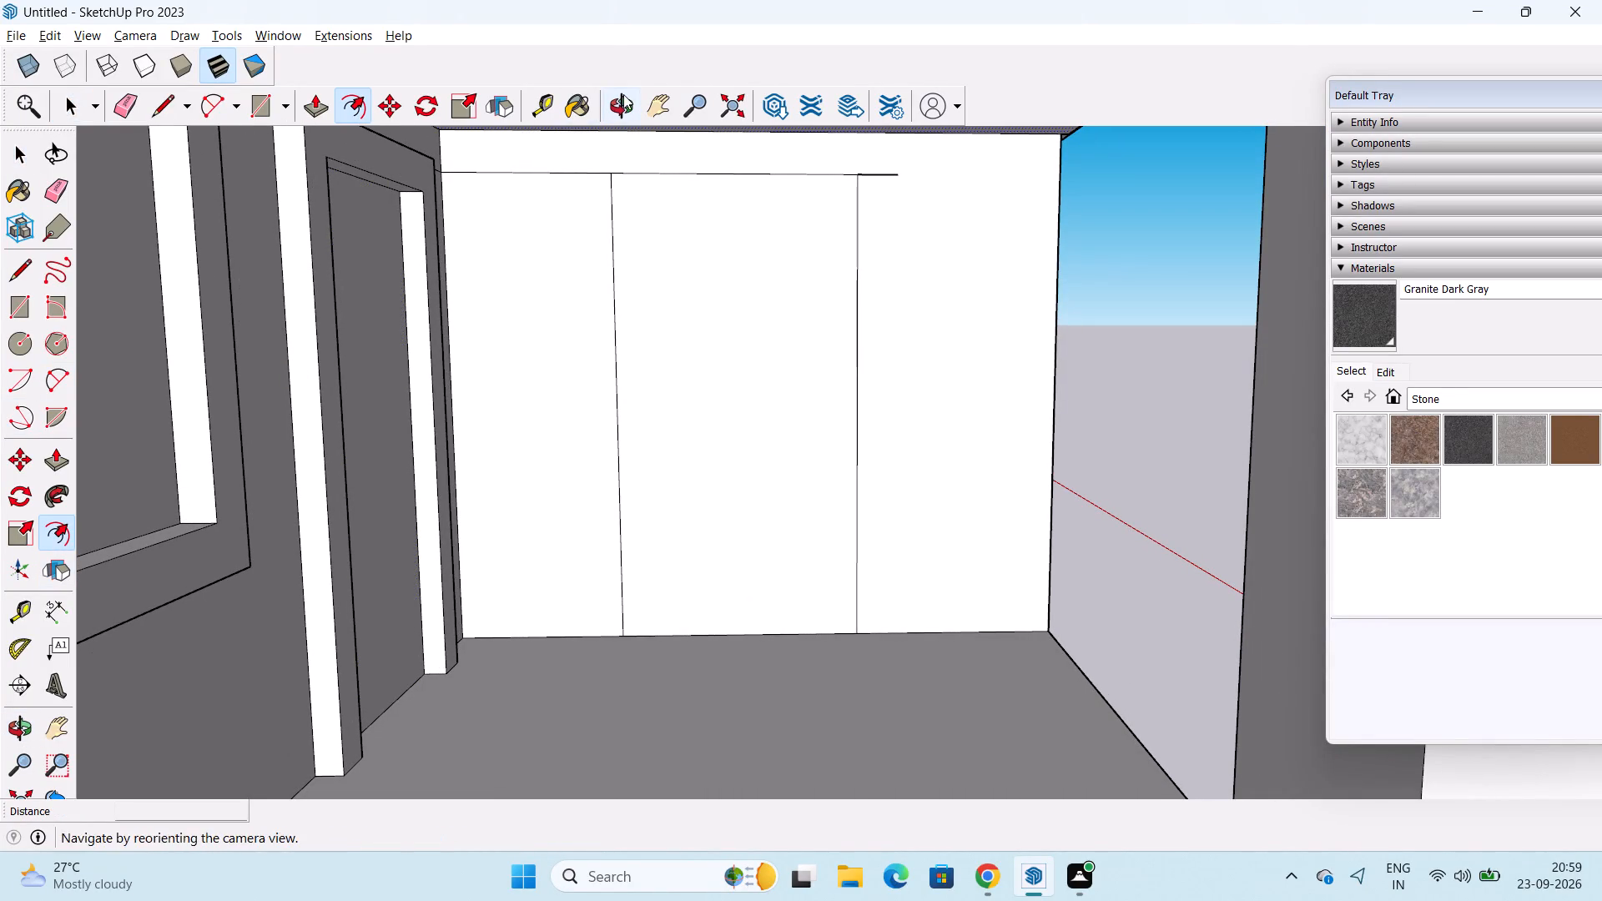
{"action": "left_click", "coordinate": [689, 194]}
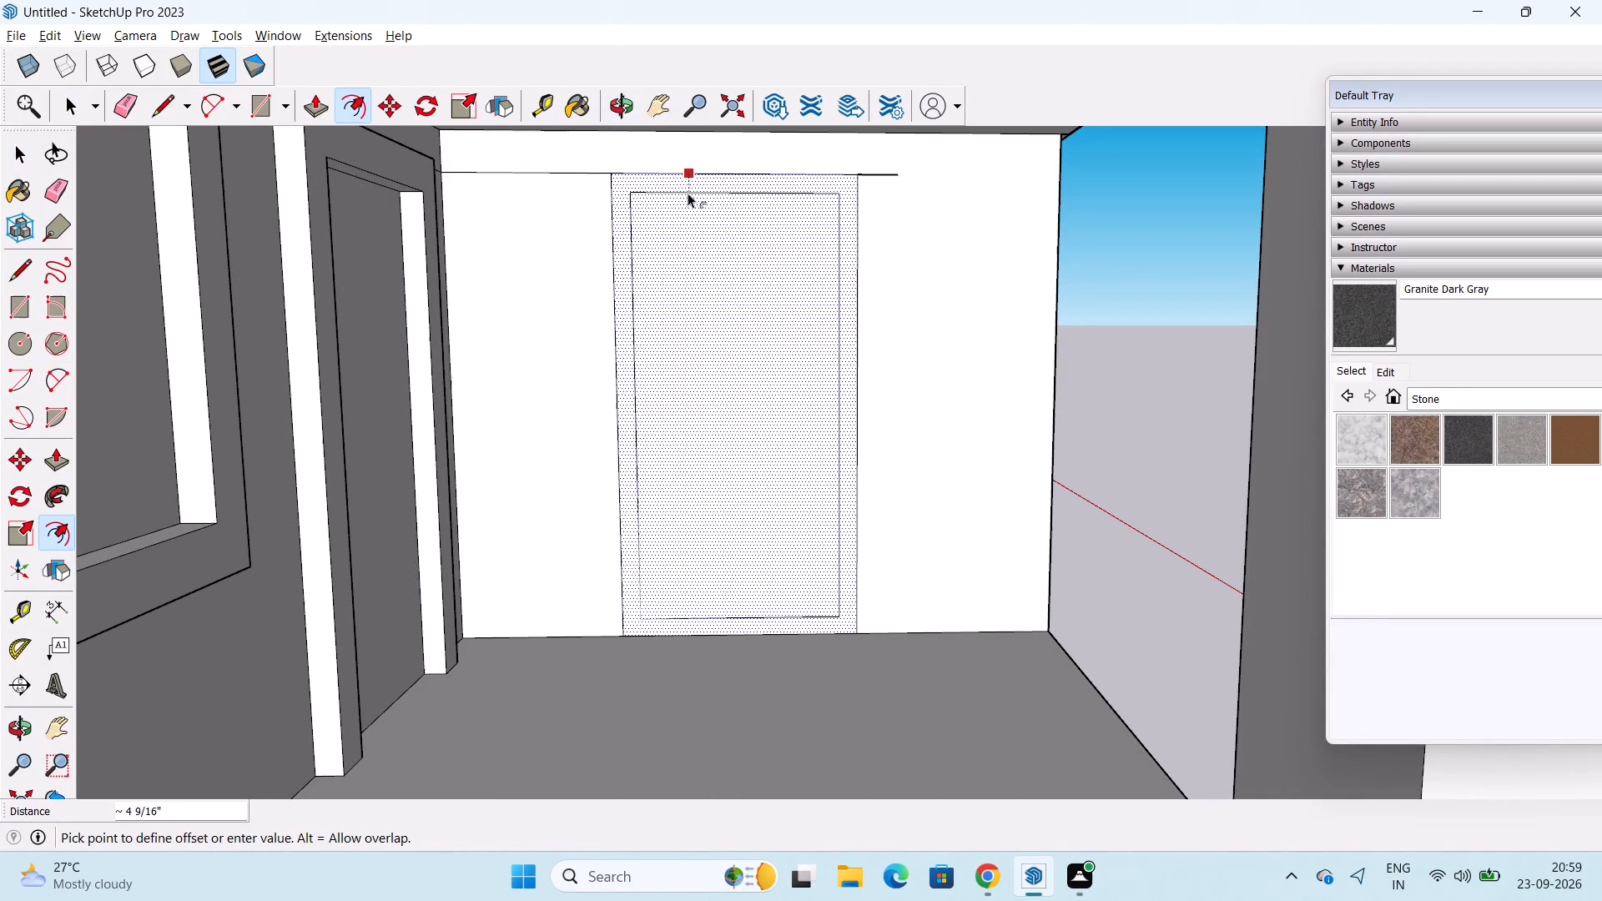
{"action": "key", "text": "8"}
{"action": "key", "text": "shift+quotedbl"}
{"action": "key", "text": "Return"}
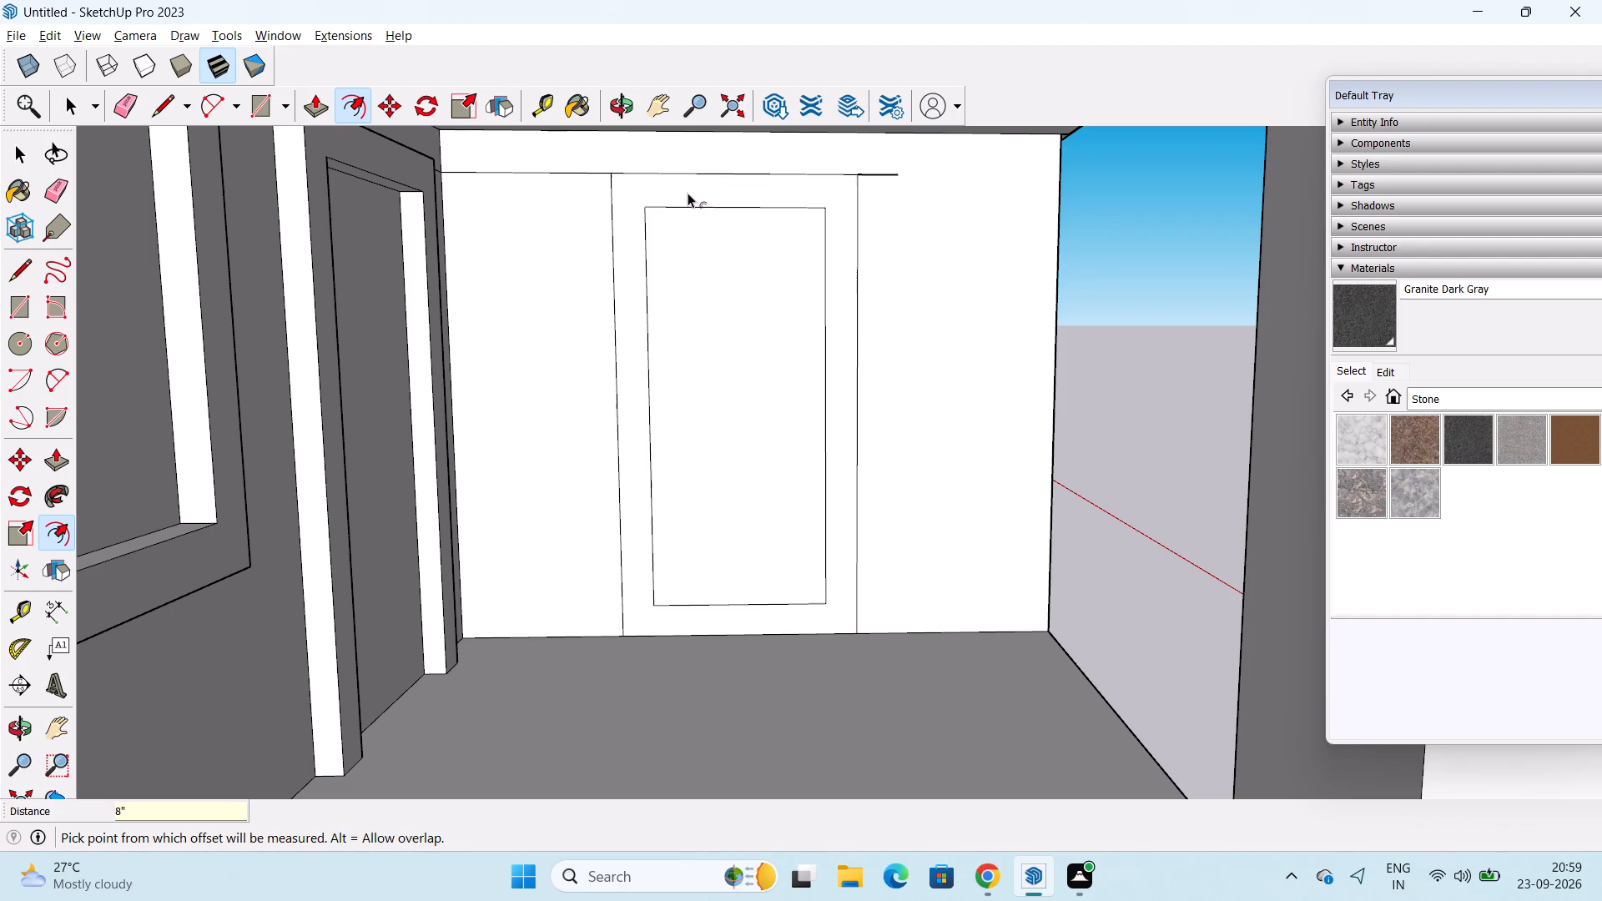
{"action": "key", "text": "space"}
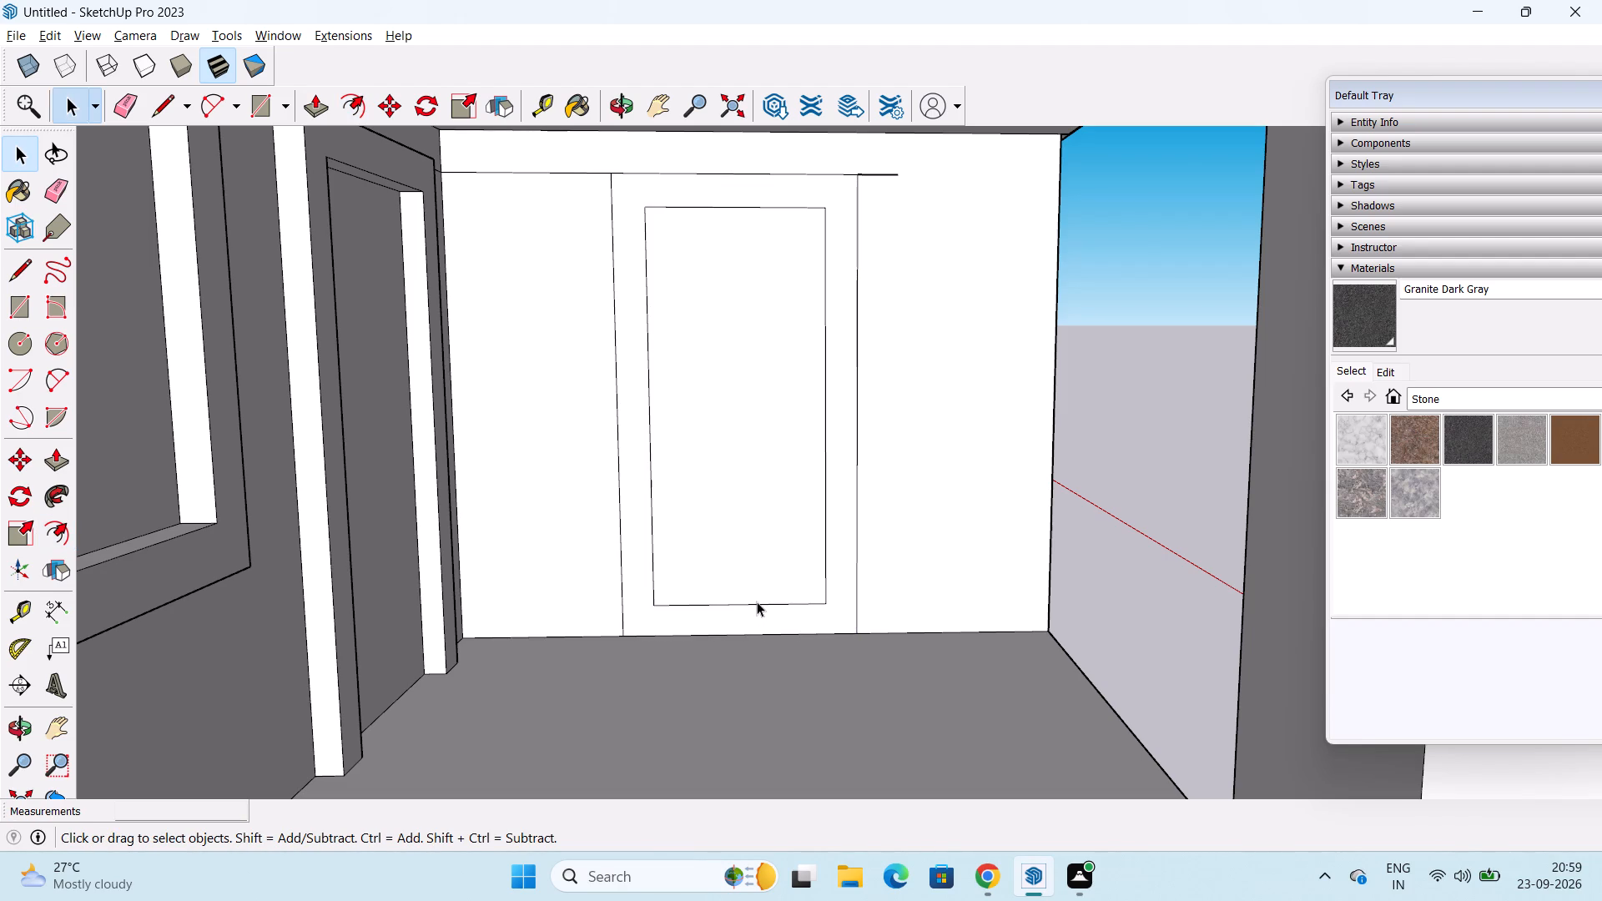
Move the bottom edge of the inner outline down 8" to the floor line, making a door-shaped border open at the base.
{"action": "left_click", "coordinate": [757, 602]}
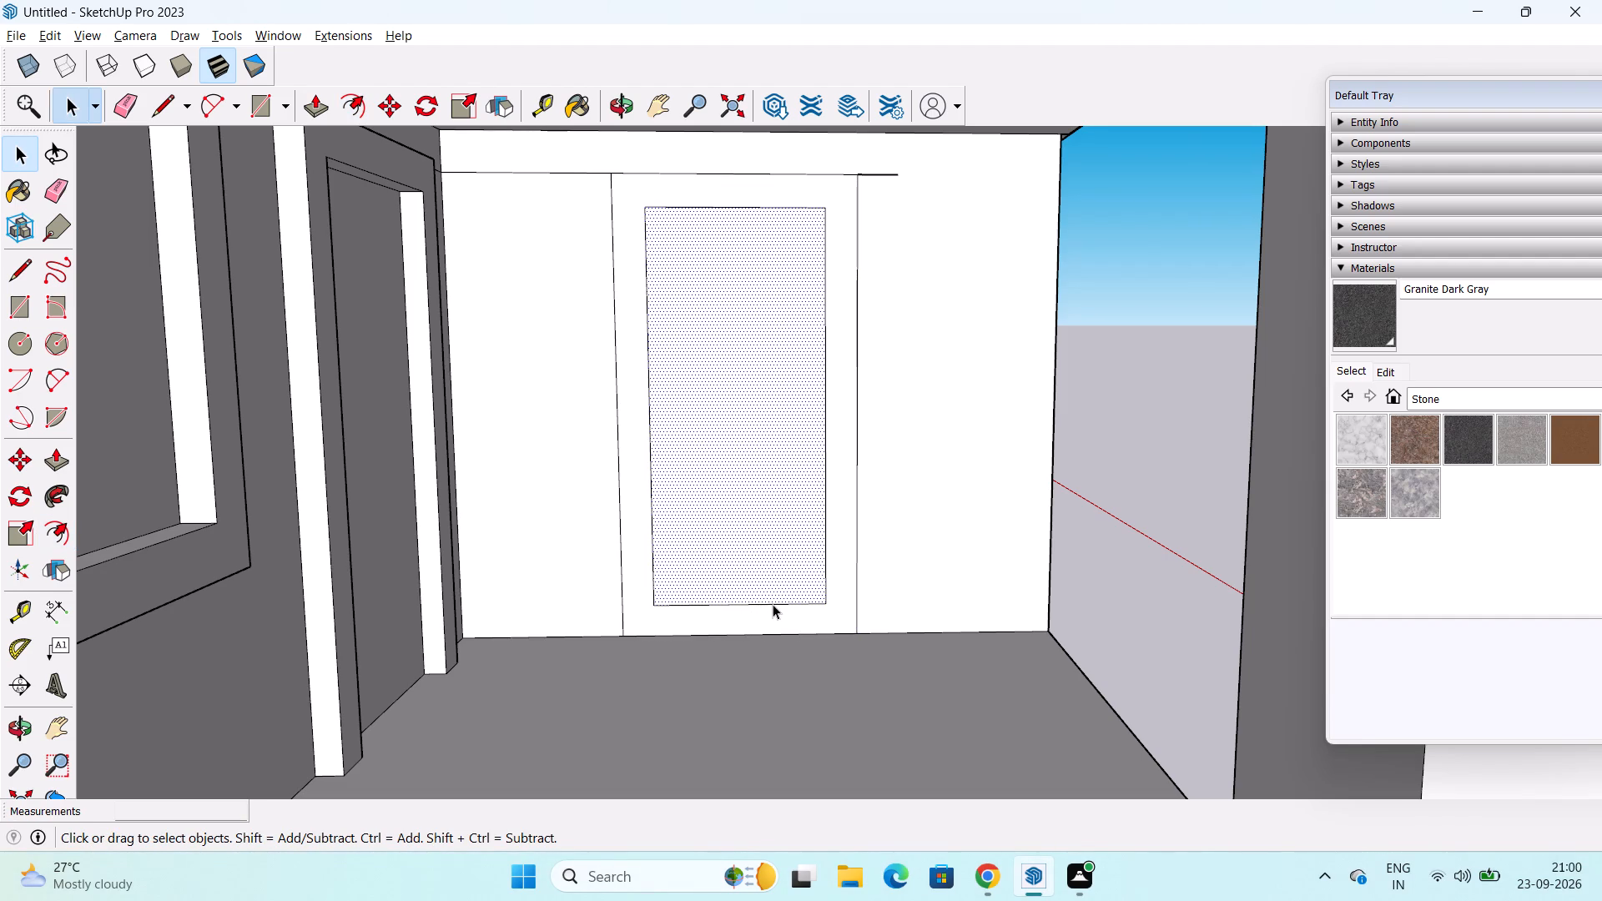
{"action": "left_click", "coordinate": [773, 604]}
{"action": "key", "text": "m"}
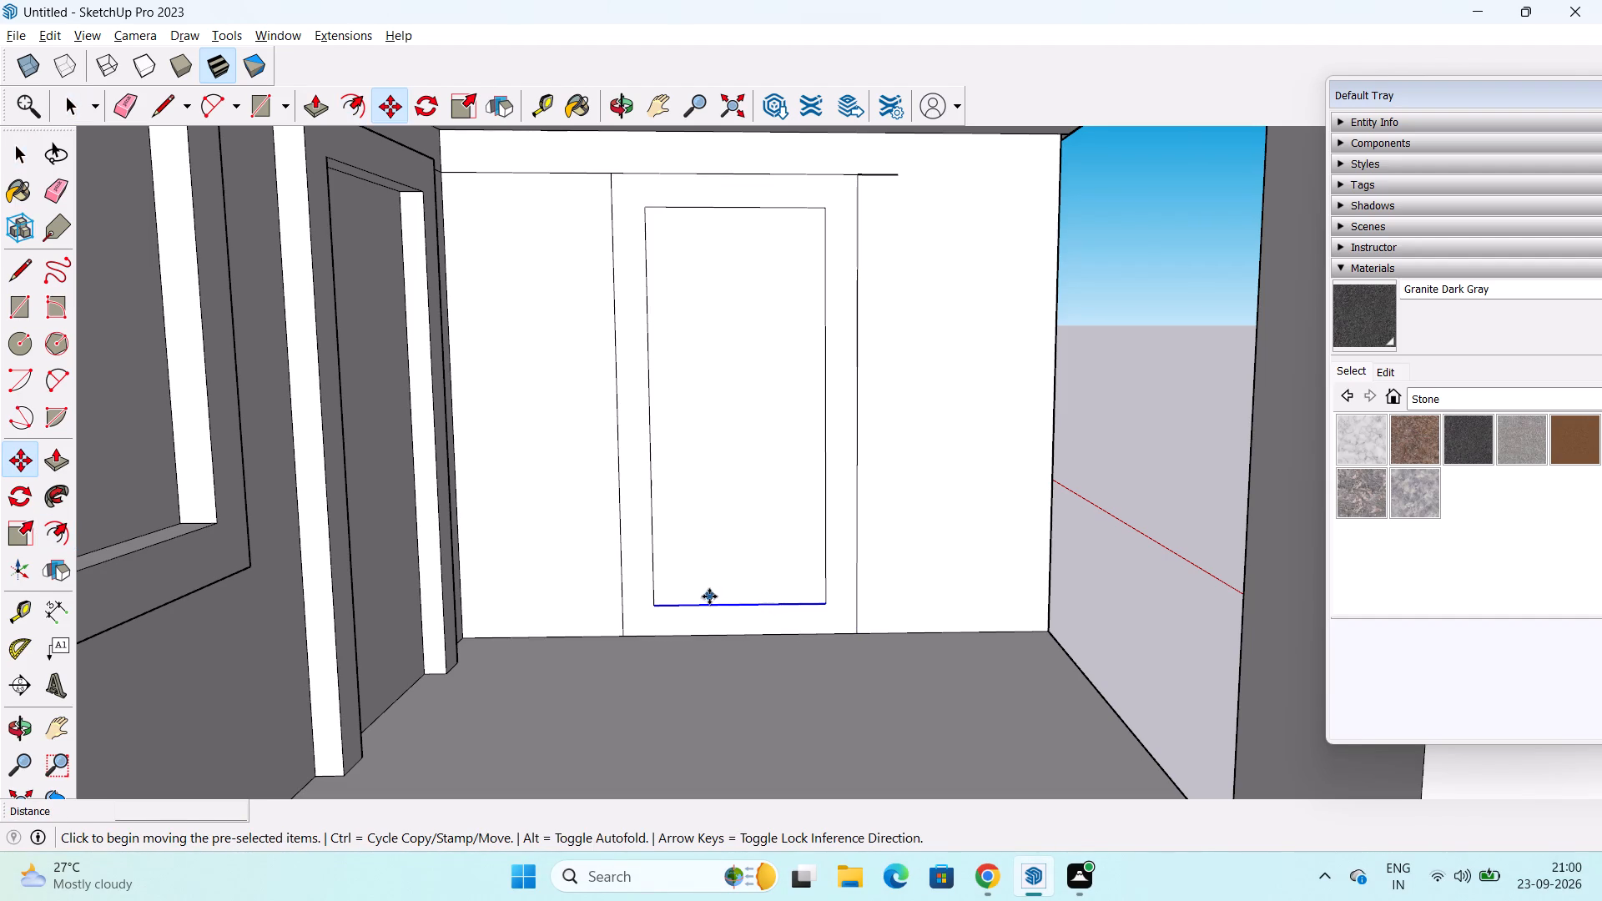
{"action": "left_click", "coordinate": [742, 607]}
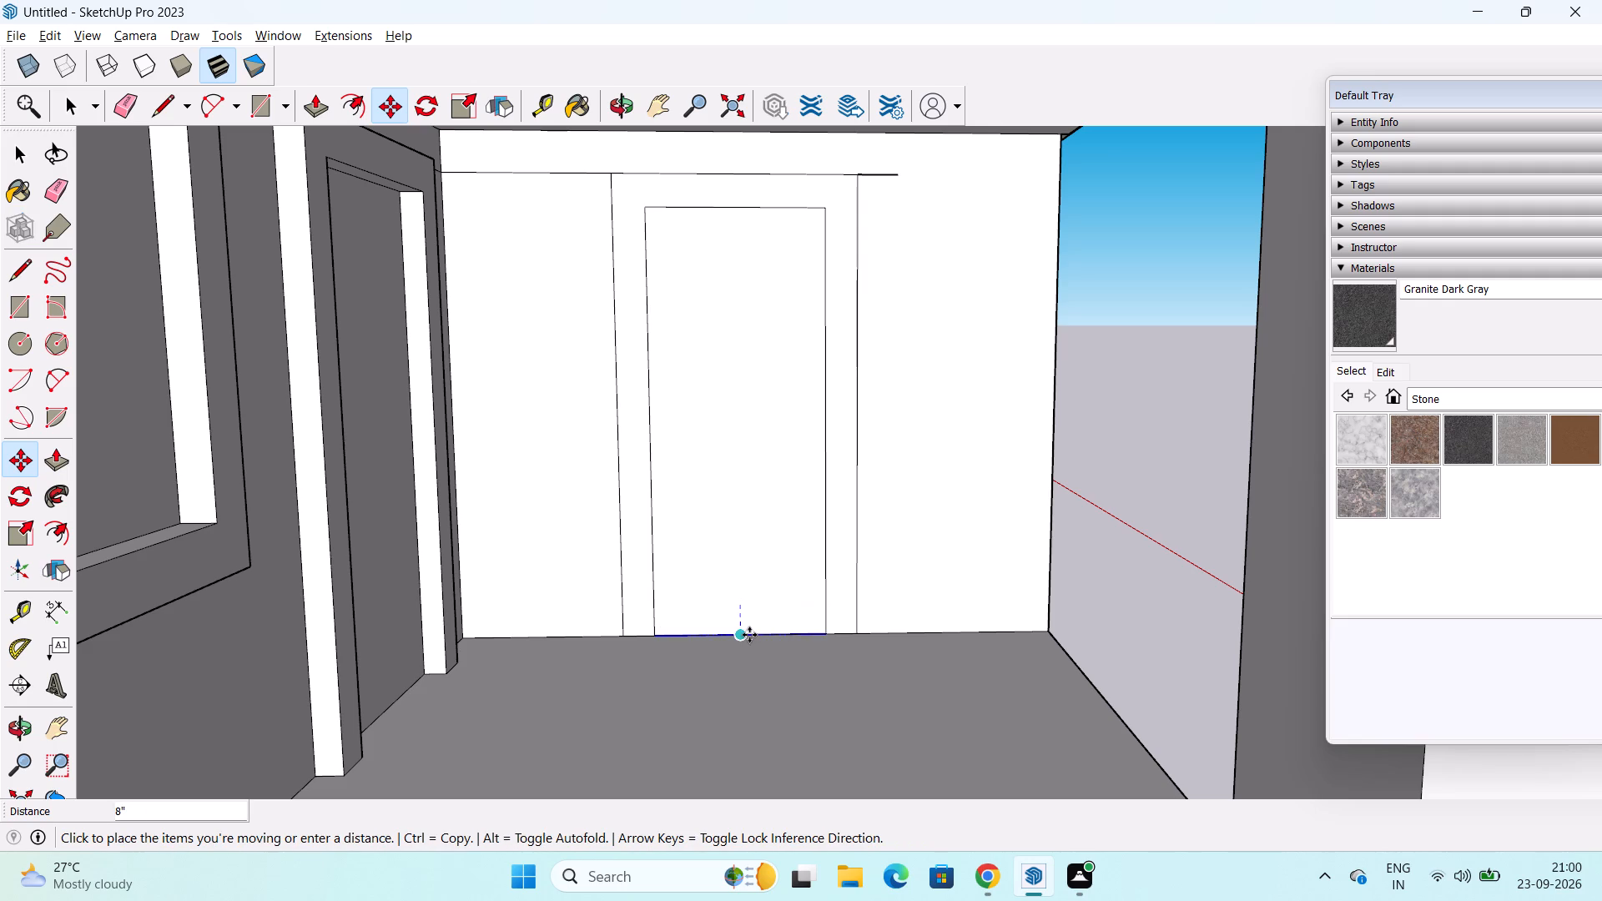
{"action": "left_click", "coordinate": [749, 635]}
{"action": "middle_click_drag", "start_coordinate": [749, 635], "coordinate": [690, 656]}
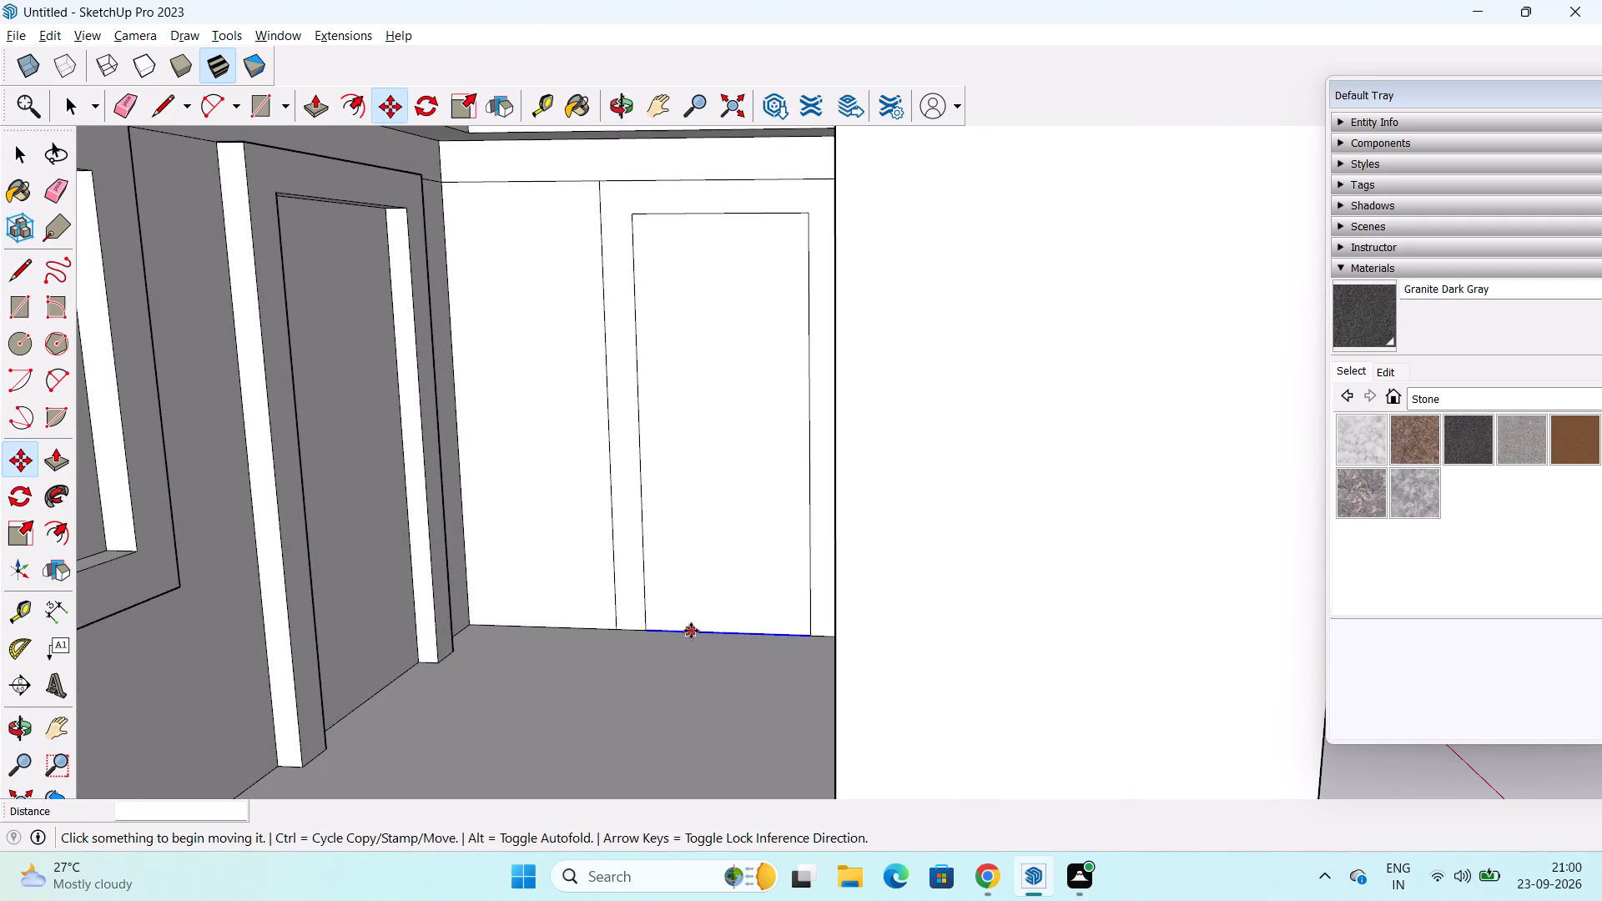
{"action": "key", "text": "space"}
Push/Pull the three-sided border on the porch end wall outward by 5" to form a raised door frame.
{"action": "middle_click_drag", "start_coordinate": [693, 612], "coordinate": [756, 614]}
{"action": "key", "text": "p"}
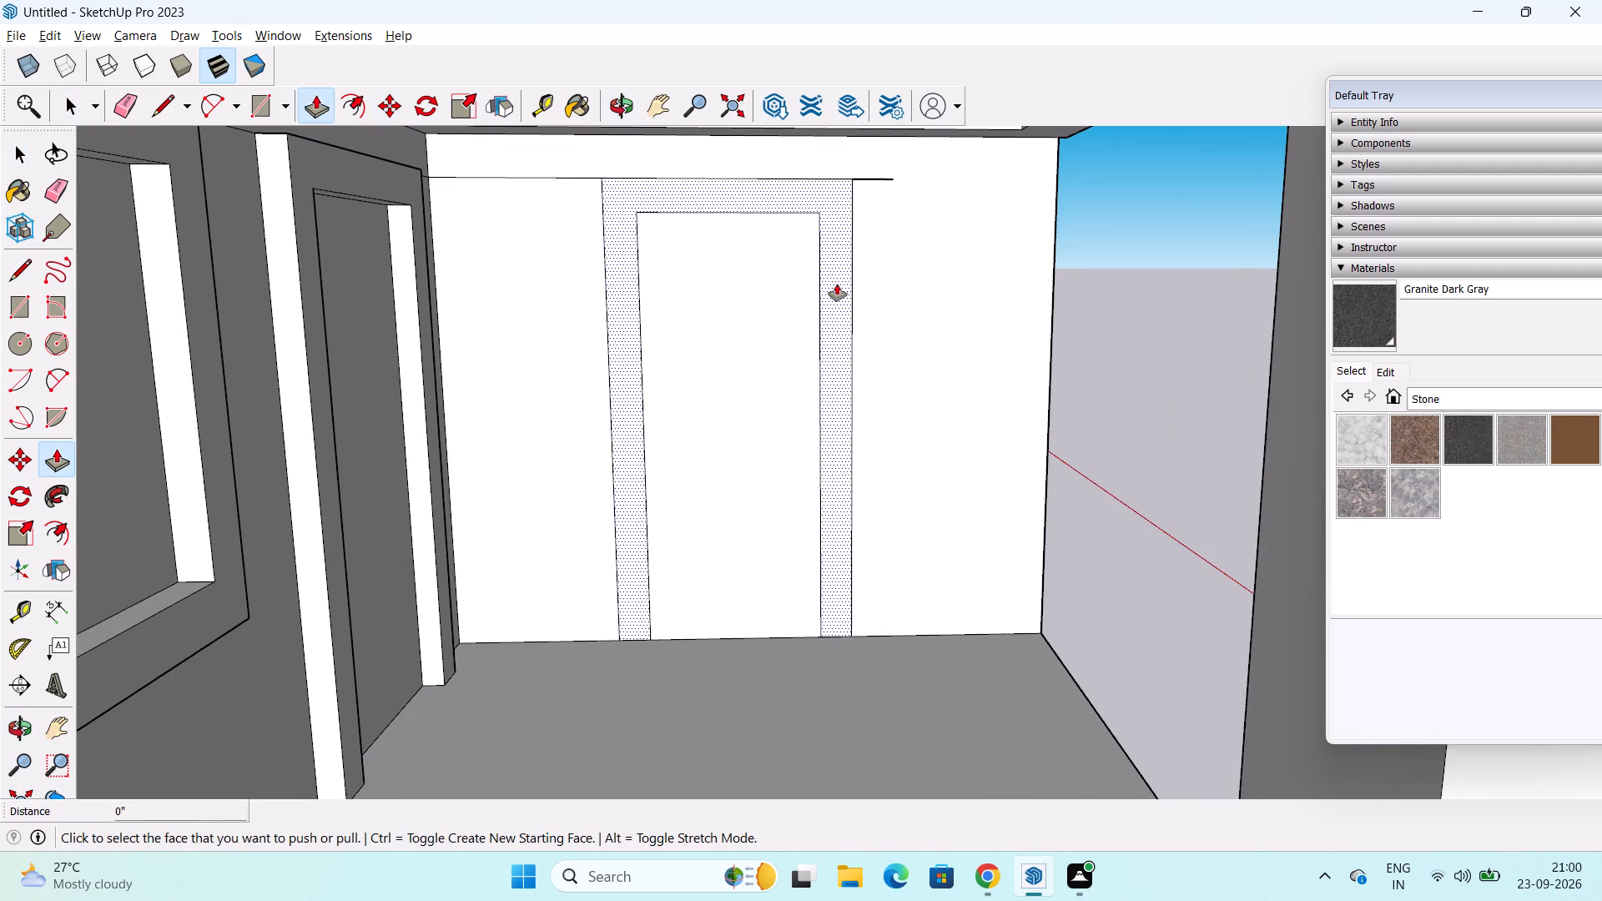
{"action": "left_click", "coordinate": [835, 284]}
{"action": "type", "text": "5\""}
{"action": "key", "text": "Return"}
{"action": "key", "text": "space"}
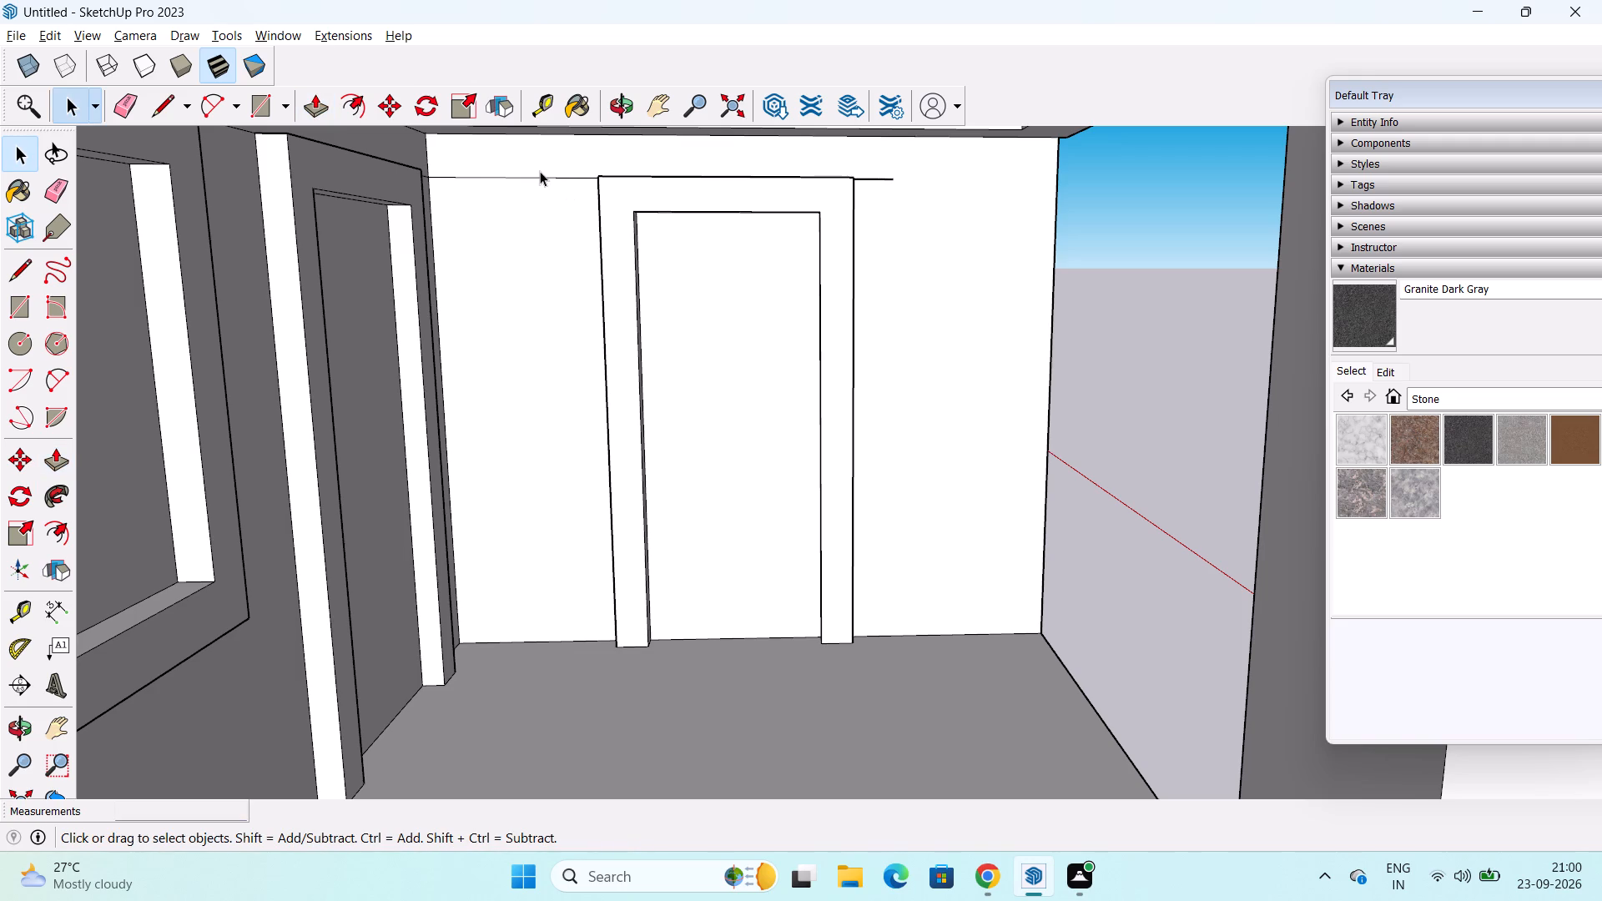
Delete the two leftover line segments on either side of the door frame's top on the porch end wall.
{"action": "left_click", "coordinate": [540, 175]}
{"action": "key", "text": "Delete"}
{"action": "left_click", "coordinate": [878, 177]}
{"action": "key", "text": "Delete"}
Delete the leftover line segments on either side of the door frame's top on the porch back wall.
{"action": "scroll", "coordinate": [850, 224], "scroll_direction": "down", "scroll_amount": 3}
{"action": "middle_click_drag", "start_coordinate": [594, 198], "coordinate": [466, 204]}
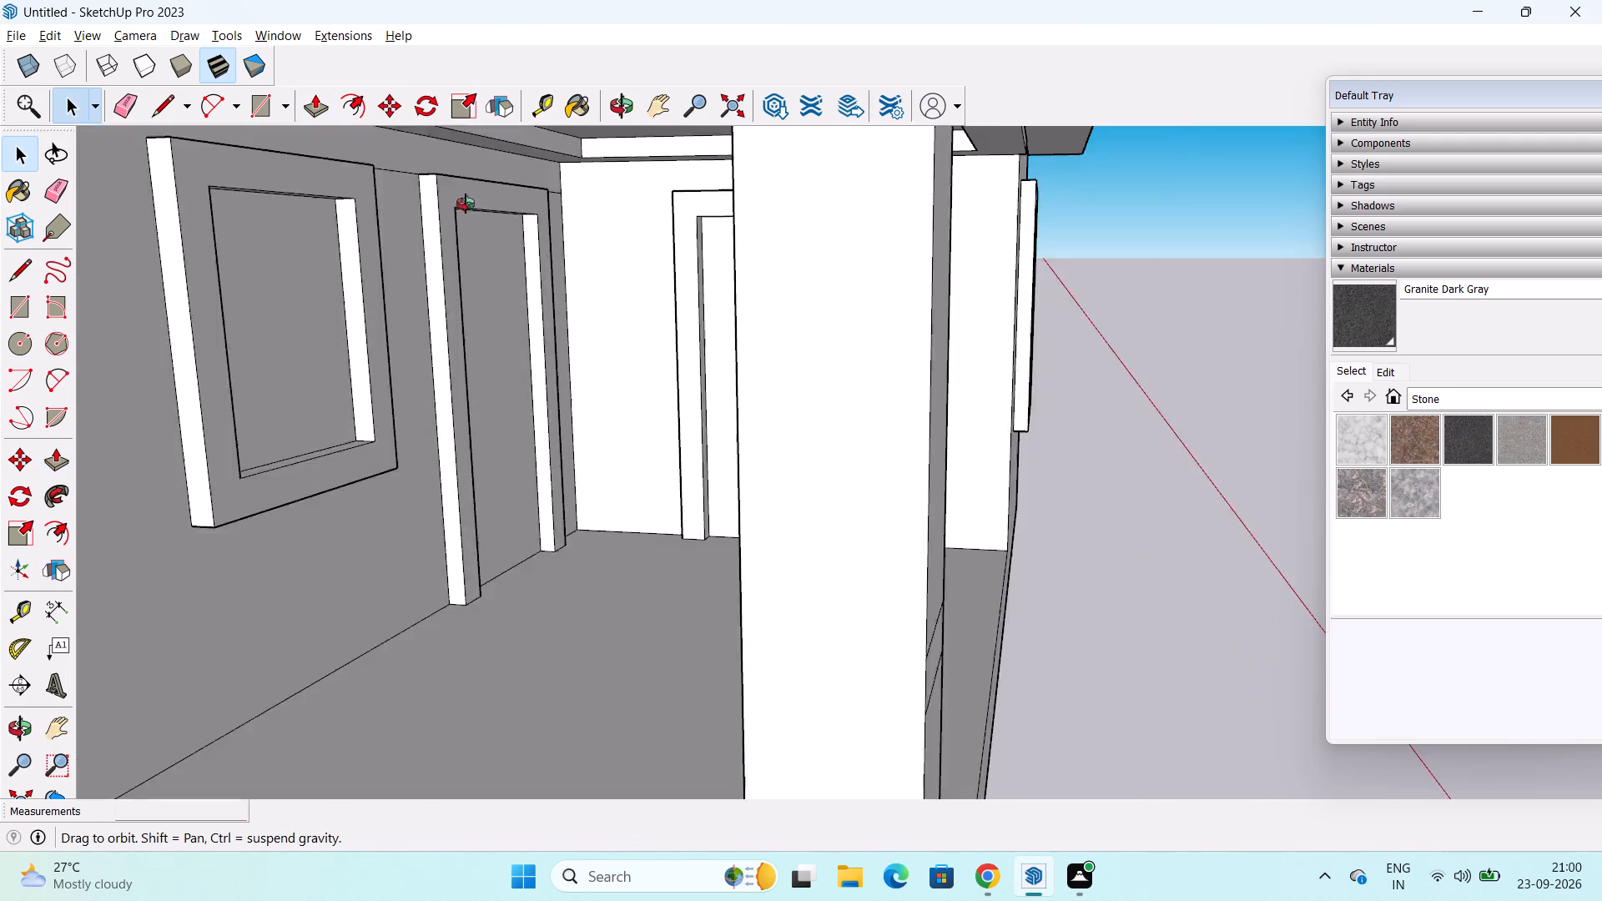
{"action": "middle_click_drag", "start_coordinate": [466, 204], "coordinate": [211, 219]}
{"action": "scroll", "coordinate": [741, 199], "scroll_direction": "up", "scroll_amount": 5}
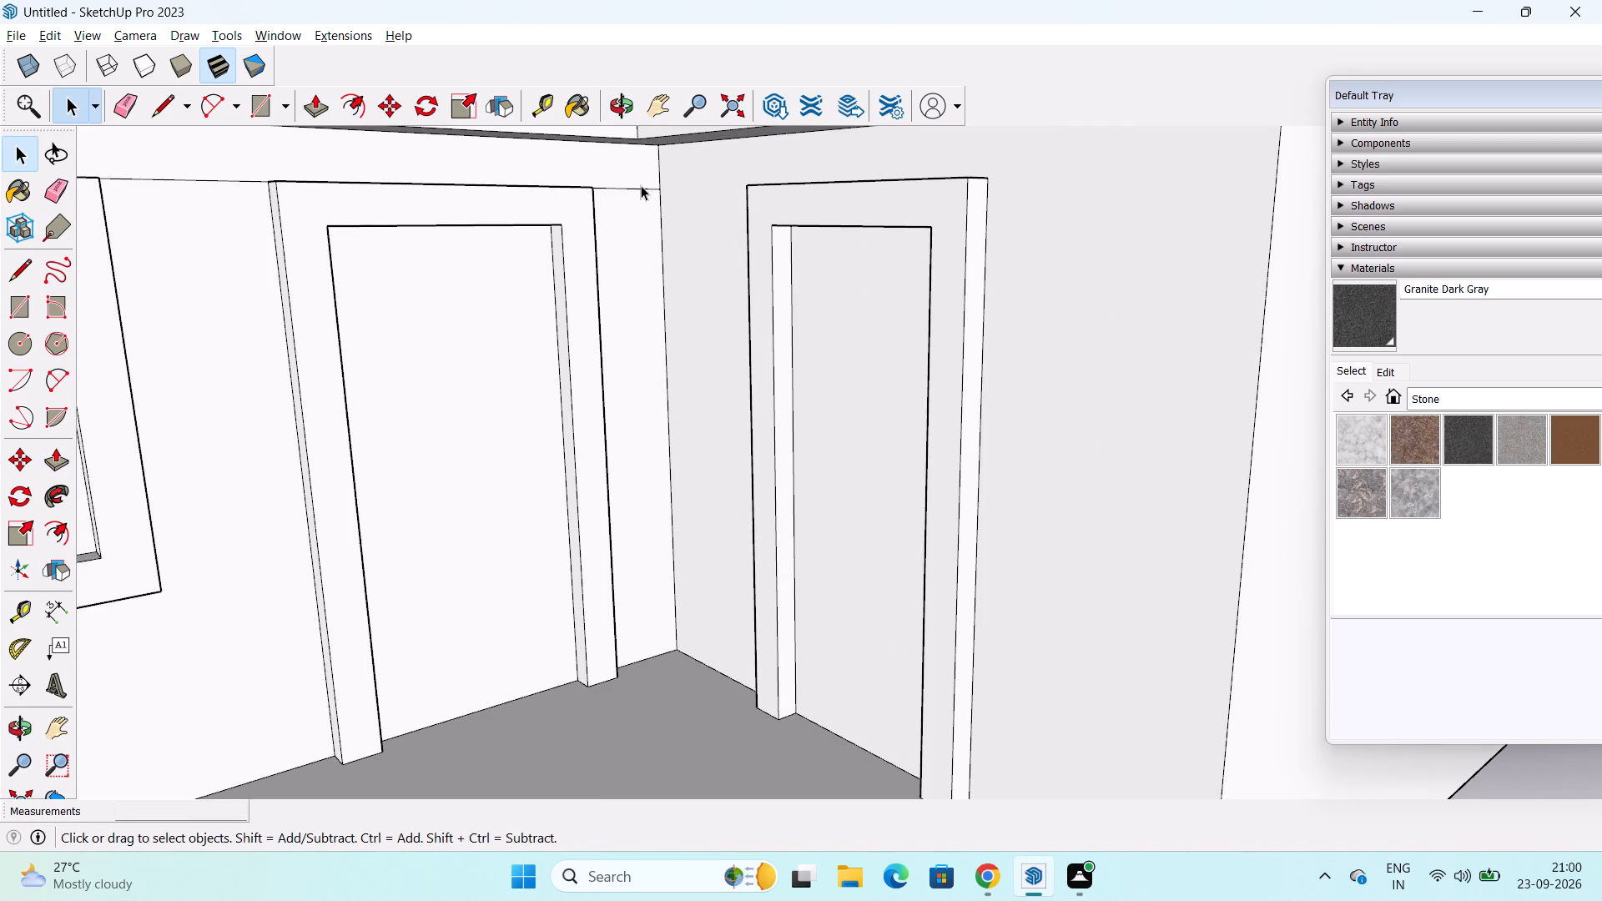
{"action": "left_click", "coordinate": [641, 185]}
{"action": "left_click", "coordinate": [640, 189]}
{"action": "key", "text": "Delete"}
{"action": "left_click", "coordinate": [189, 176]}
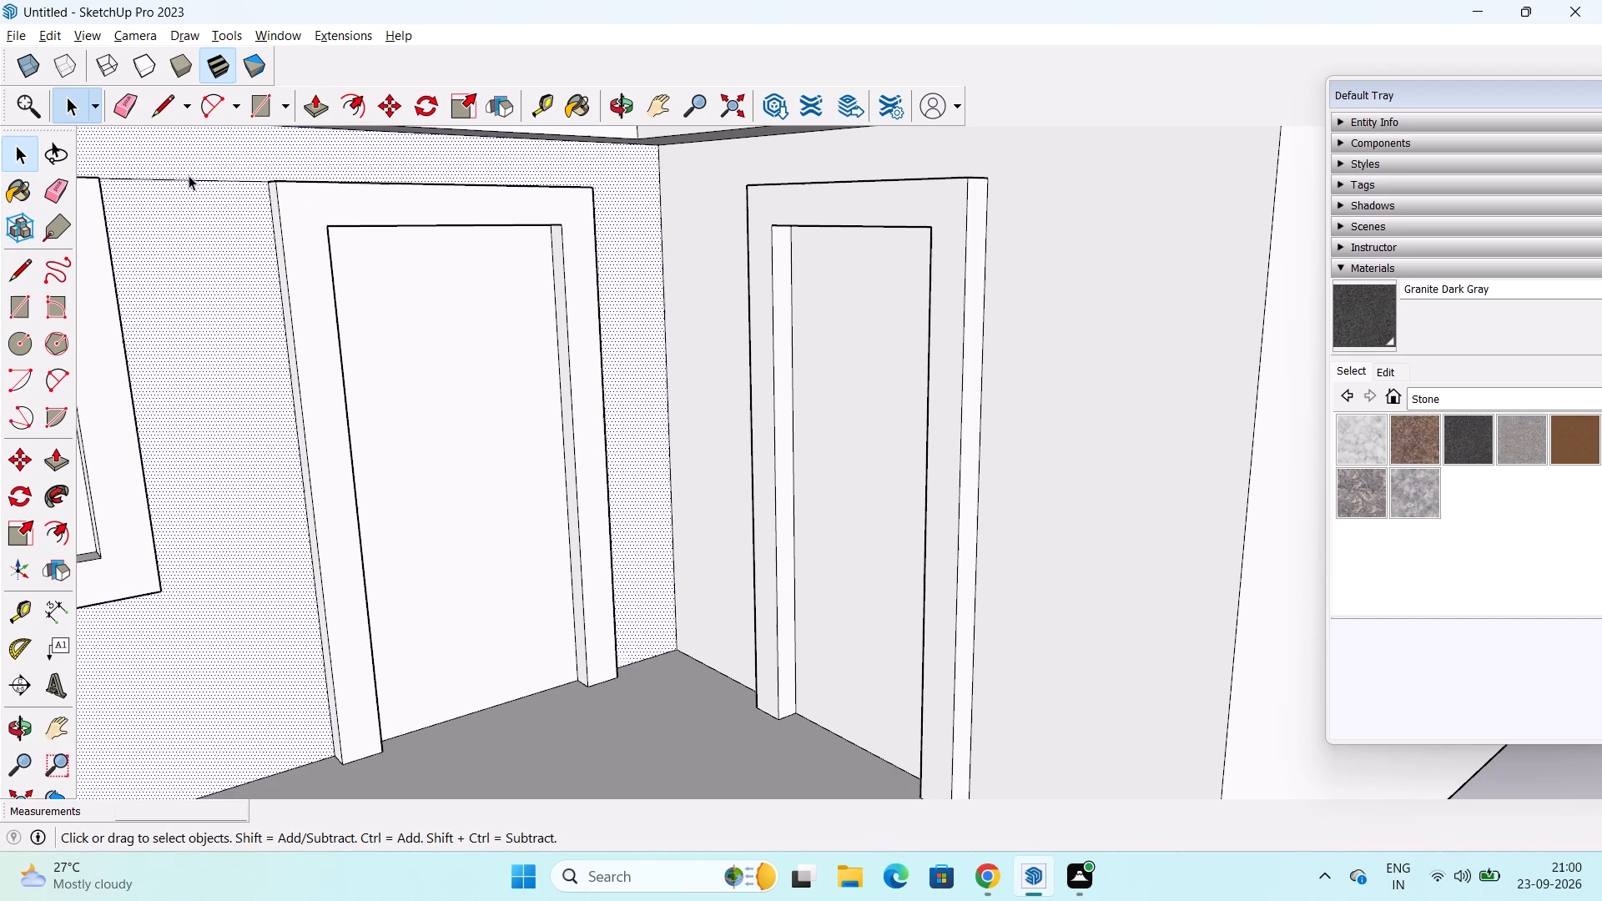
{"action": "left_click", "coordinate": [189, 179]}
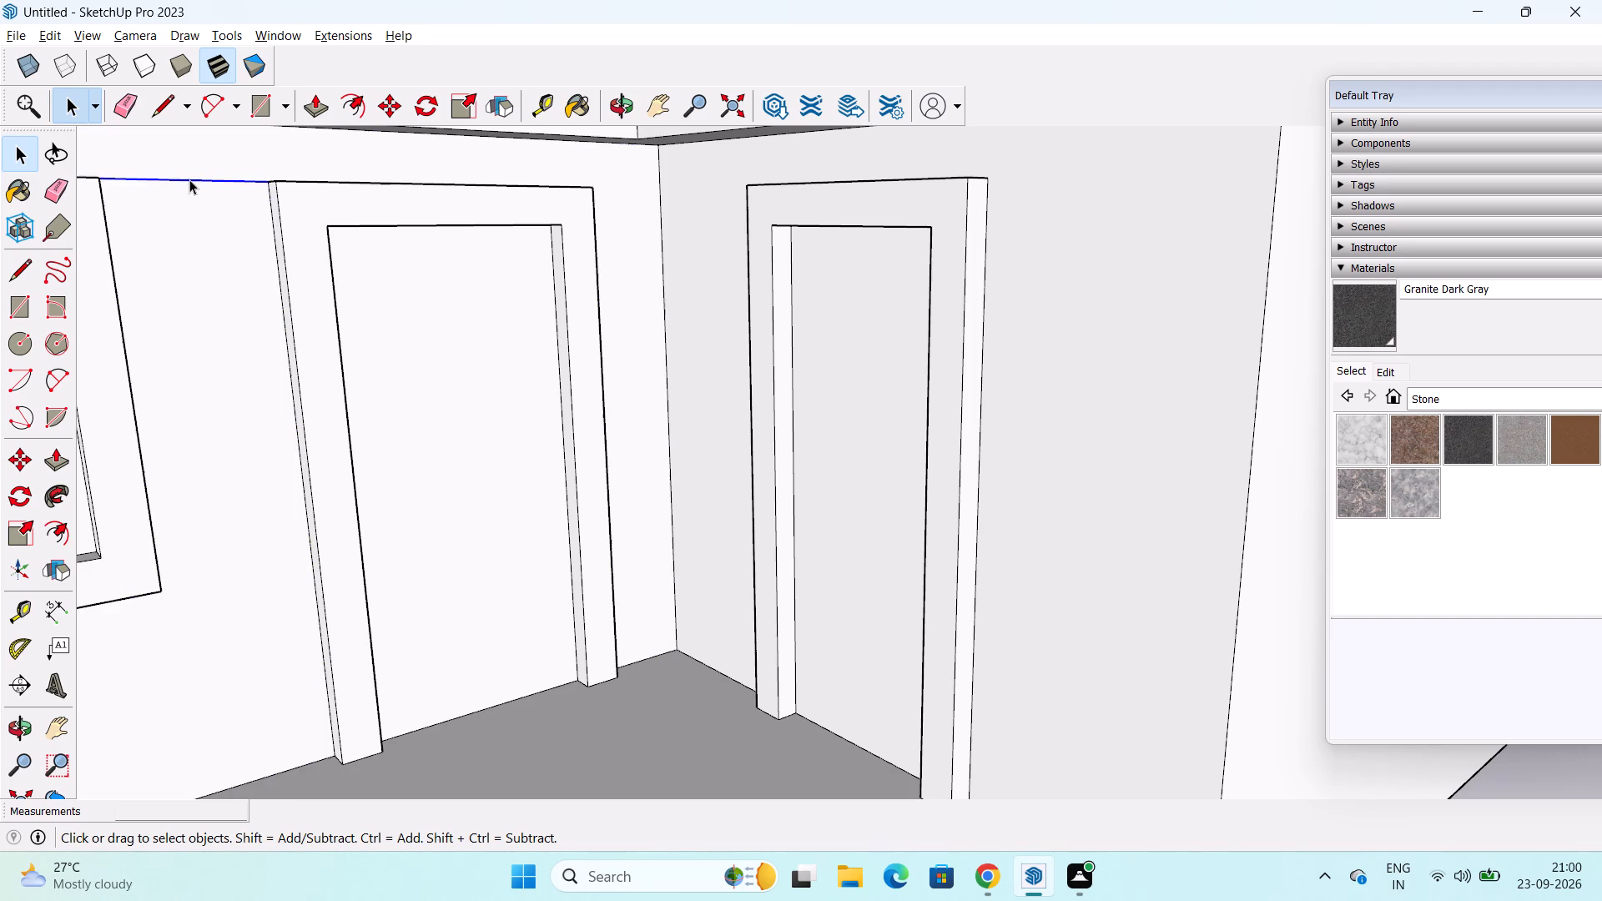
{"action": "key", "text": "Delete"}
Examine the whole house from the front, including the porch frames, window and roof.
{"action": "scroll", "coordinate": [194, 182], "scroll_direction": "down", "scroll_amount": 6}
{"action": "middle_click_drag", "start_coordinate": [223, 189], "coordinate": [220, 199]}
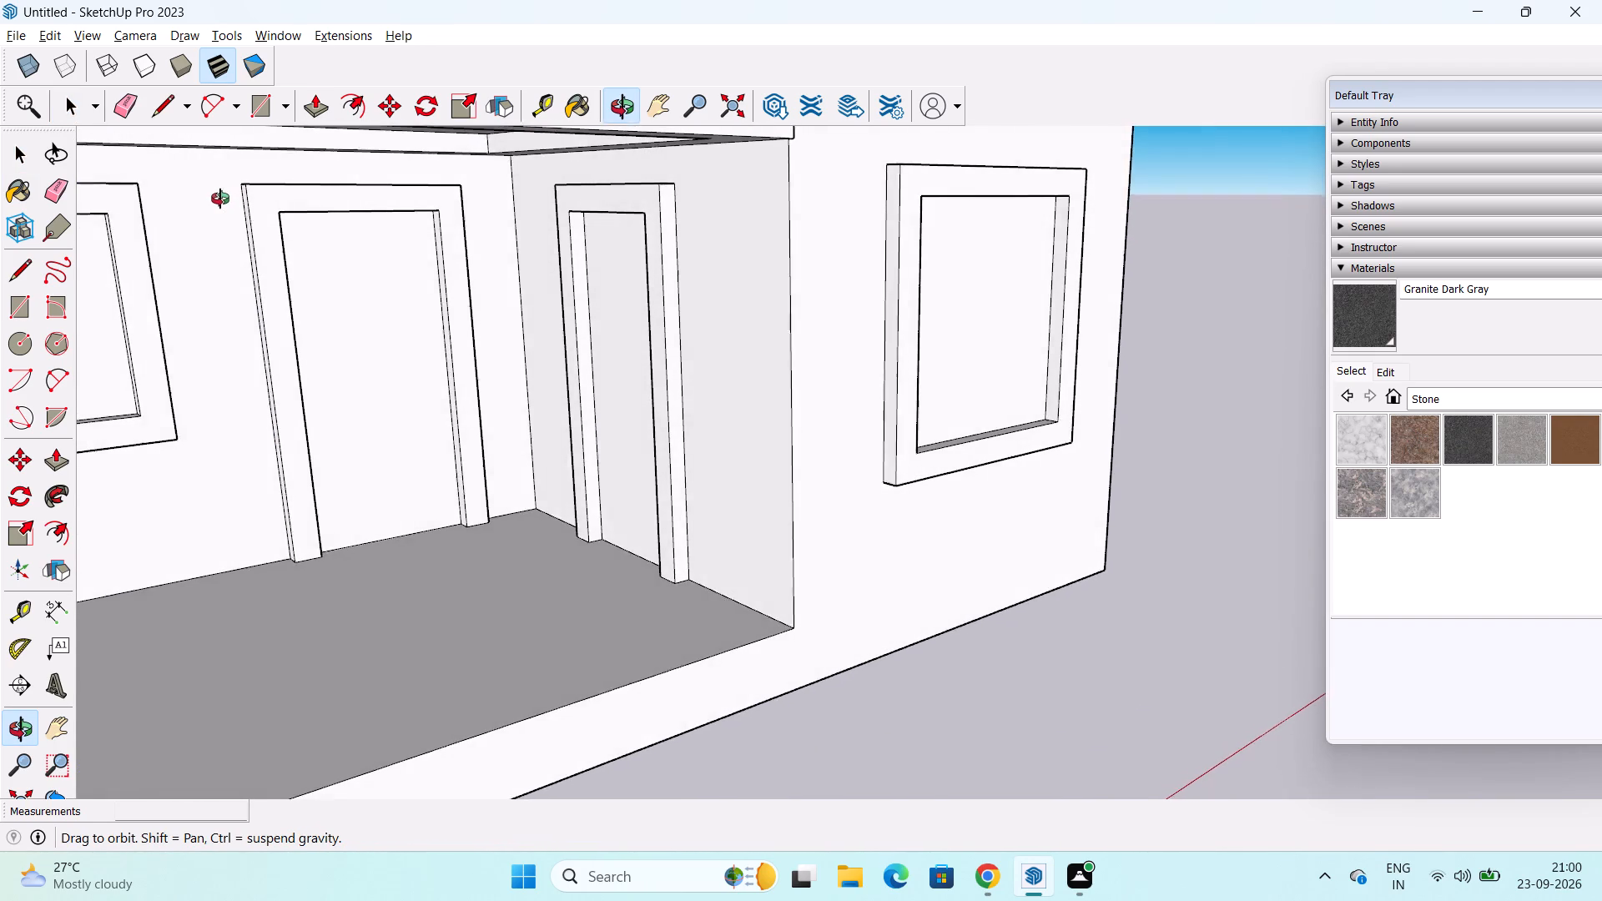
{"action": "middle_click_drag", "start_coordinate": [220, 199], "coordinate": [214, 199]}
{"action": "scroll", "coordinate": [241, 189], "scroll_direction": "down", "scroll_amount": 2}
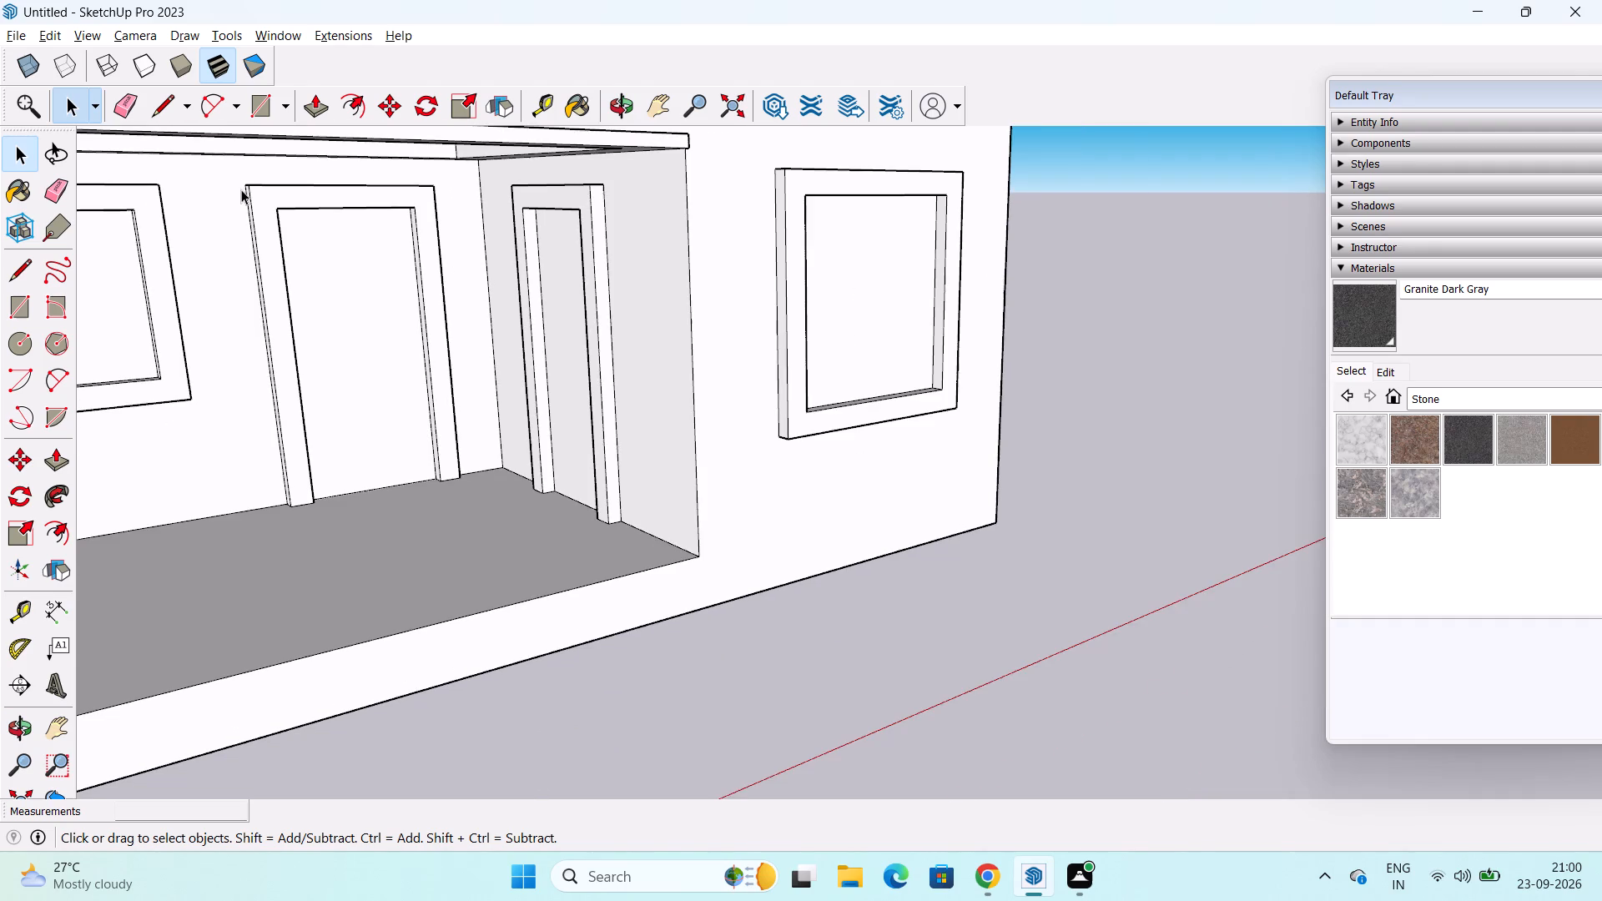
{"action": "scroll", "coordinate": [378, 252], "scroll_direction": "down", "scroll_amount": 2}
{"action": "middle_click_drag", "start_coordinate": [388, 252], "coordinate": [264, 175]}
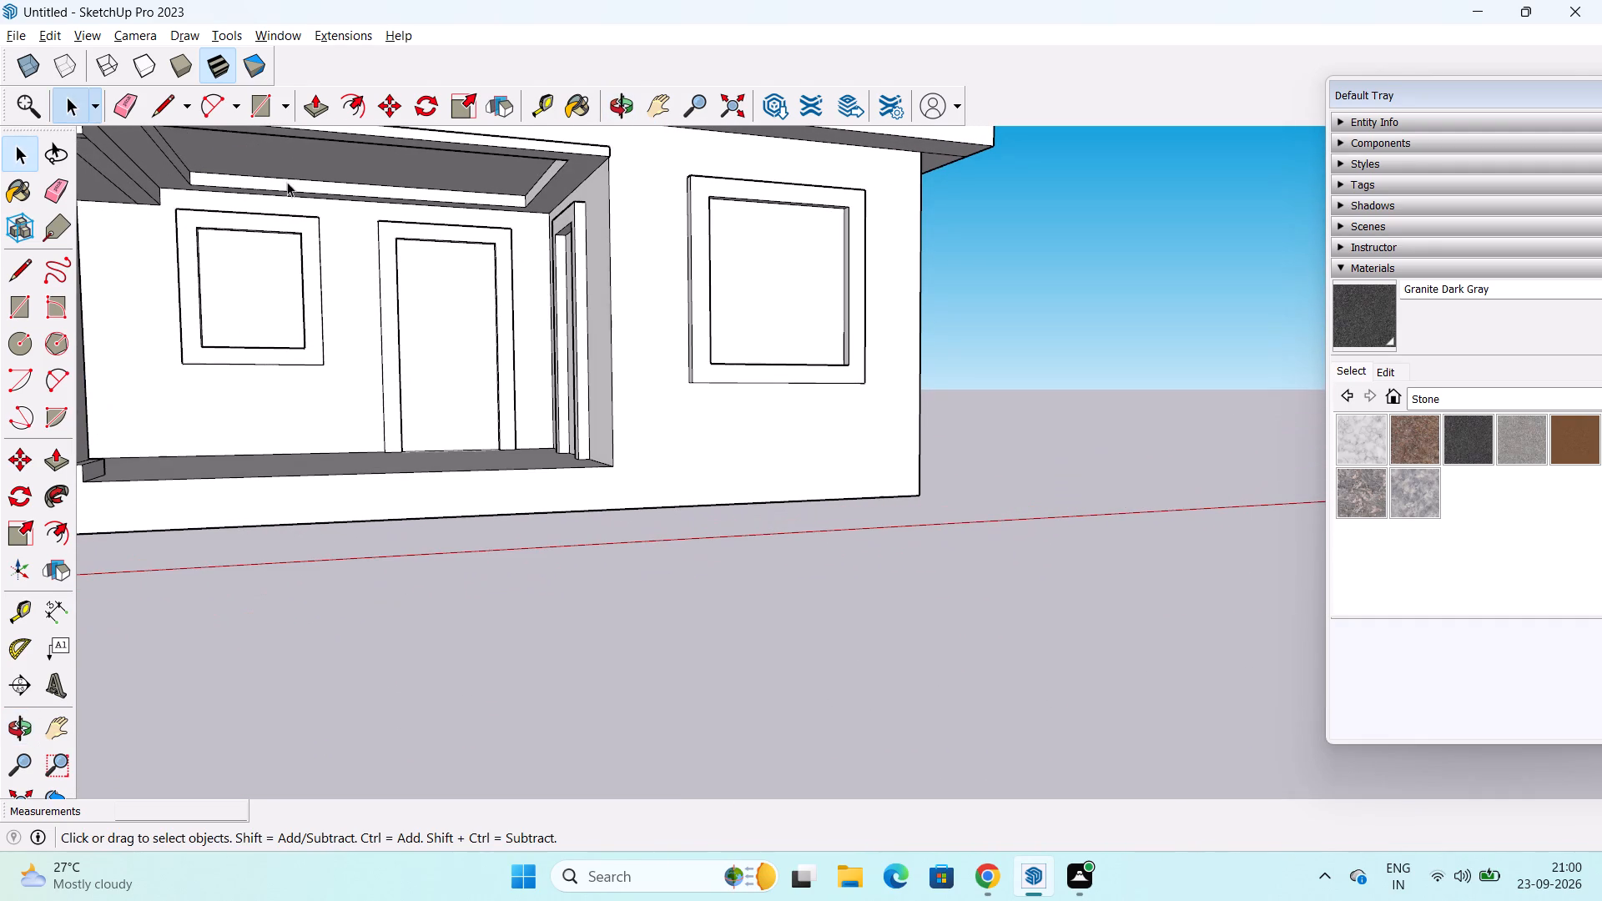
{"action": "middle_click_drag", "start_coordinate": [421, 290], "coordinate": [578, 283], "text": "shift"}
{"action": "scroll", "coordinate": [581, 283], "scroll_direction": "down", "scroll_amount": 5}
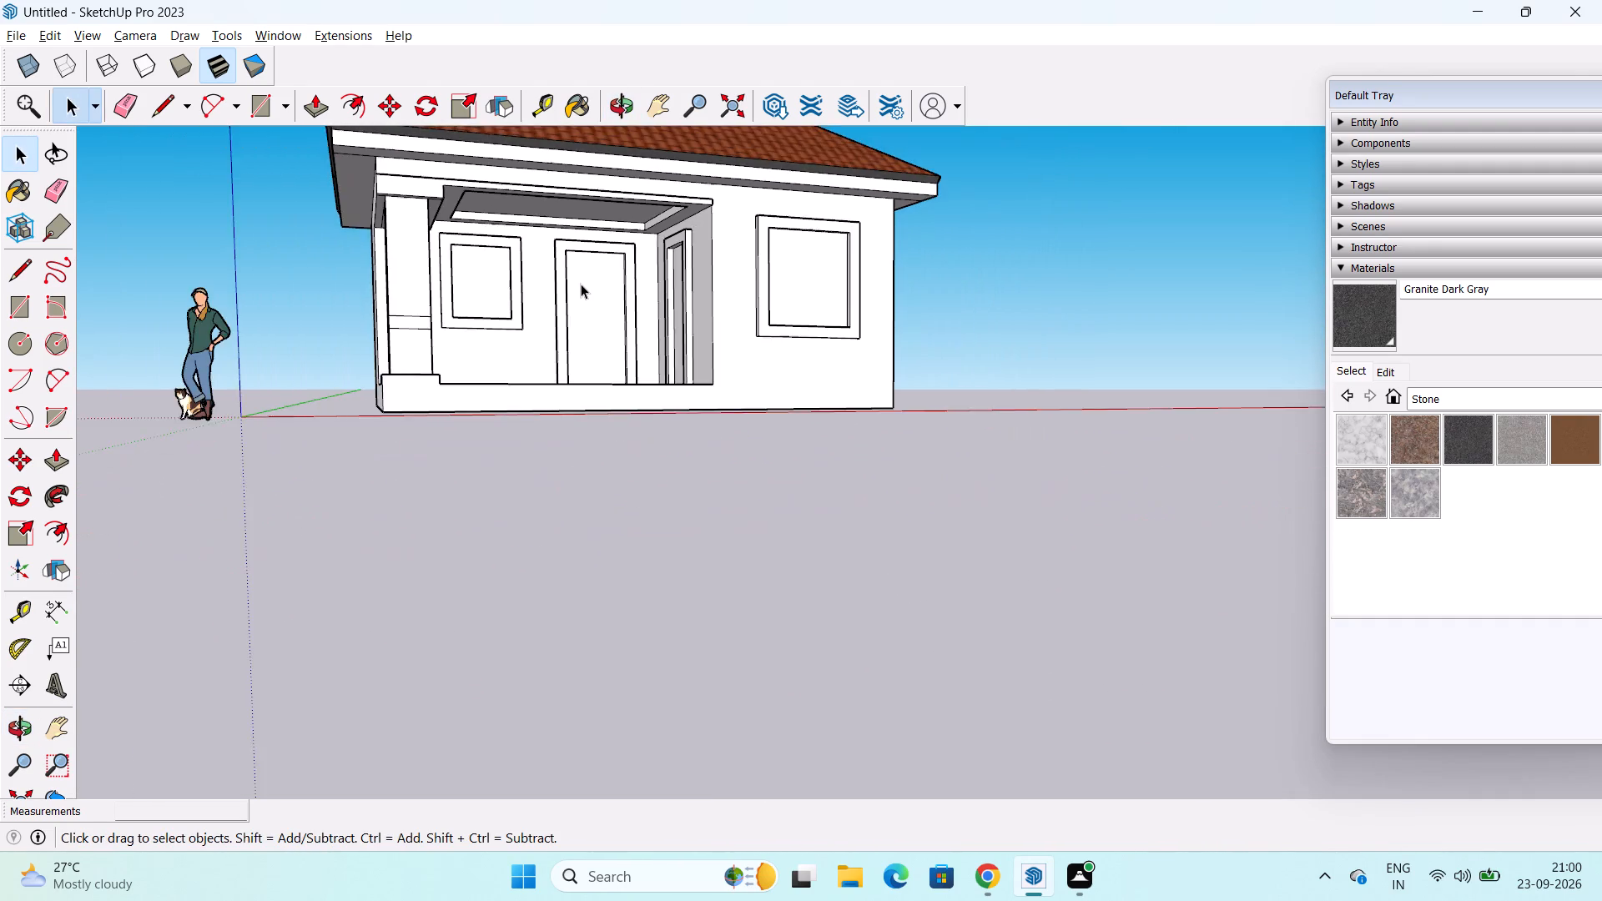
{"action": "middle_click_drag", "start_coordinate": [581, 284], "coordinate": [420, 375]}
{"action": "scroll", "coordinate": [567, 342], "scroll_direction": "down", "scroll_amount": 2}
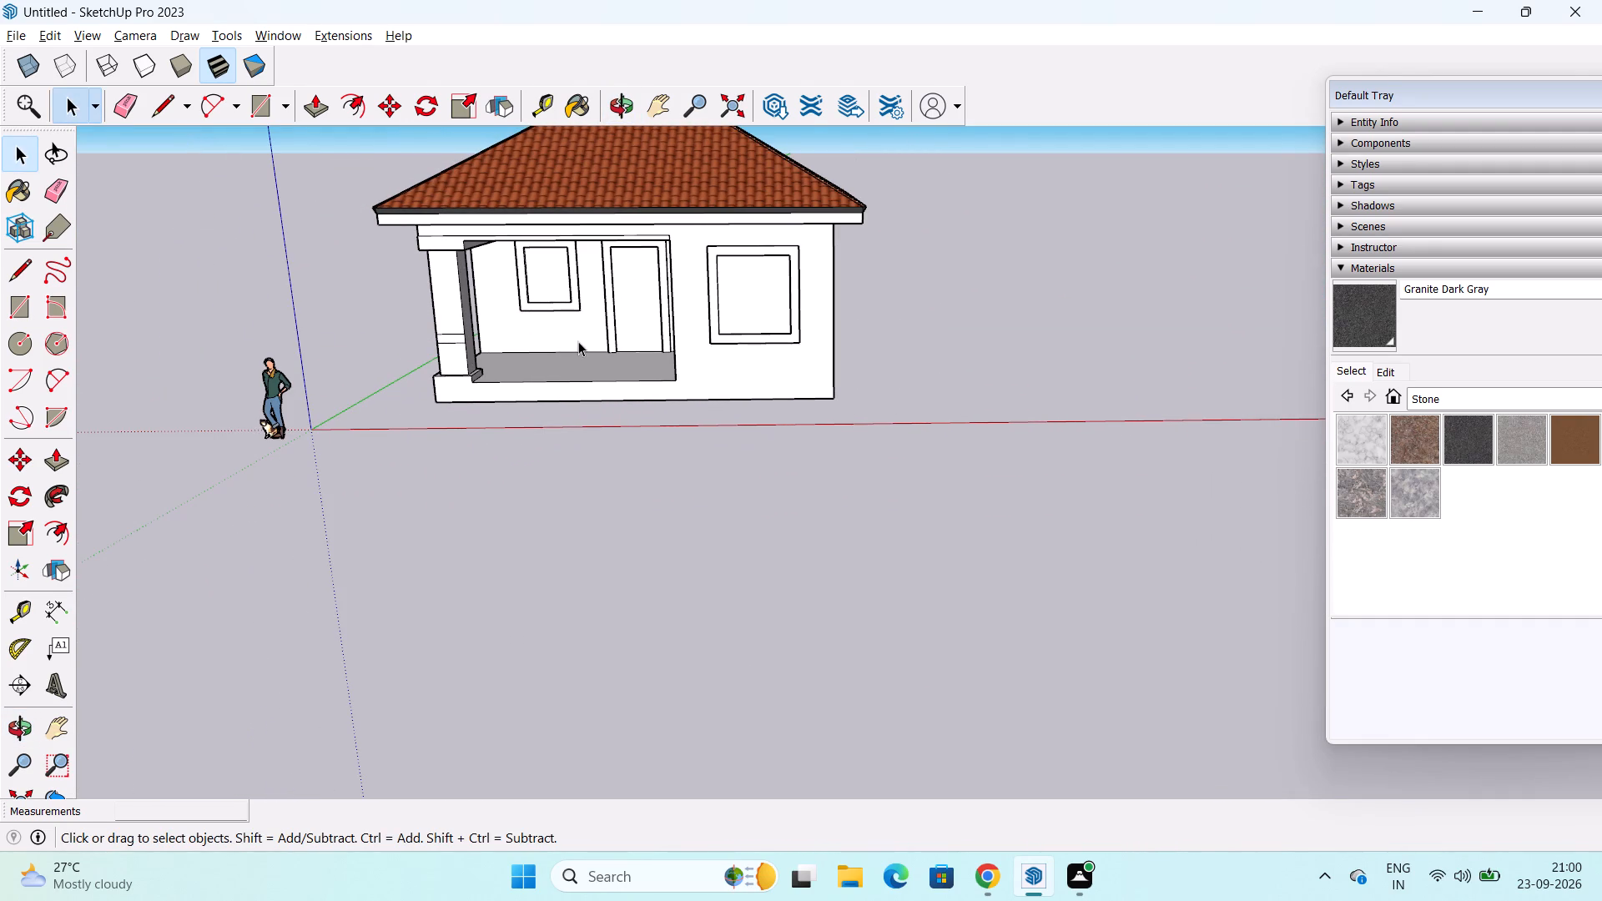
{"action": "middle_click_drag", "start_coordinate": [578, 341], "coordinate": [586, 502], "text": "shift"}
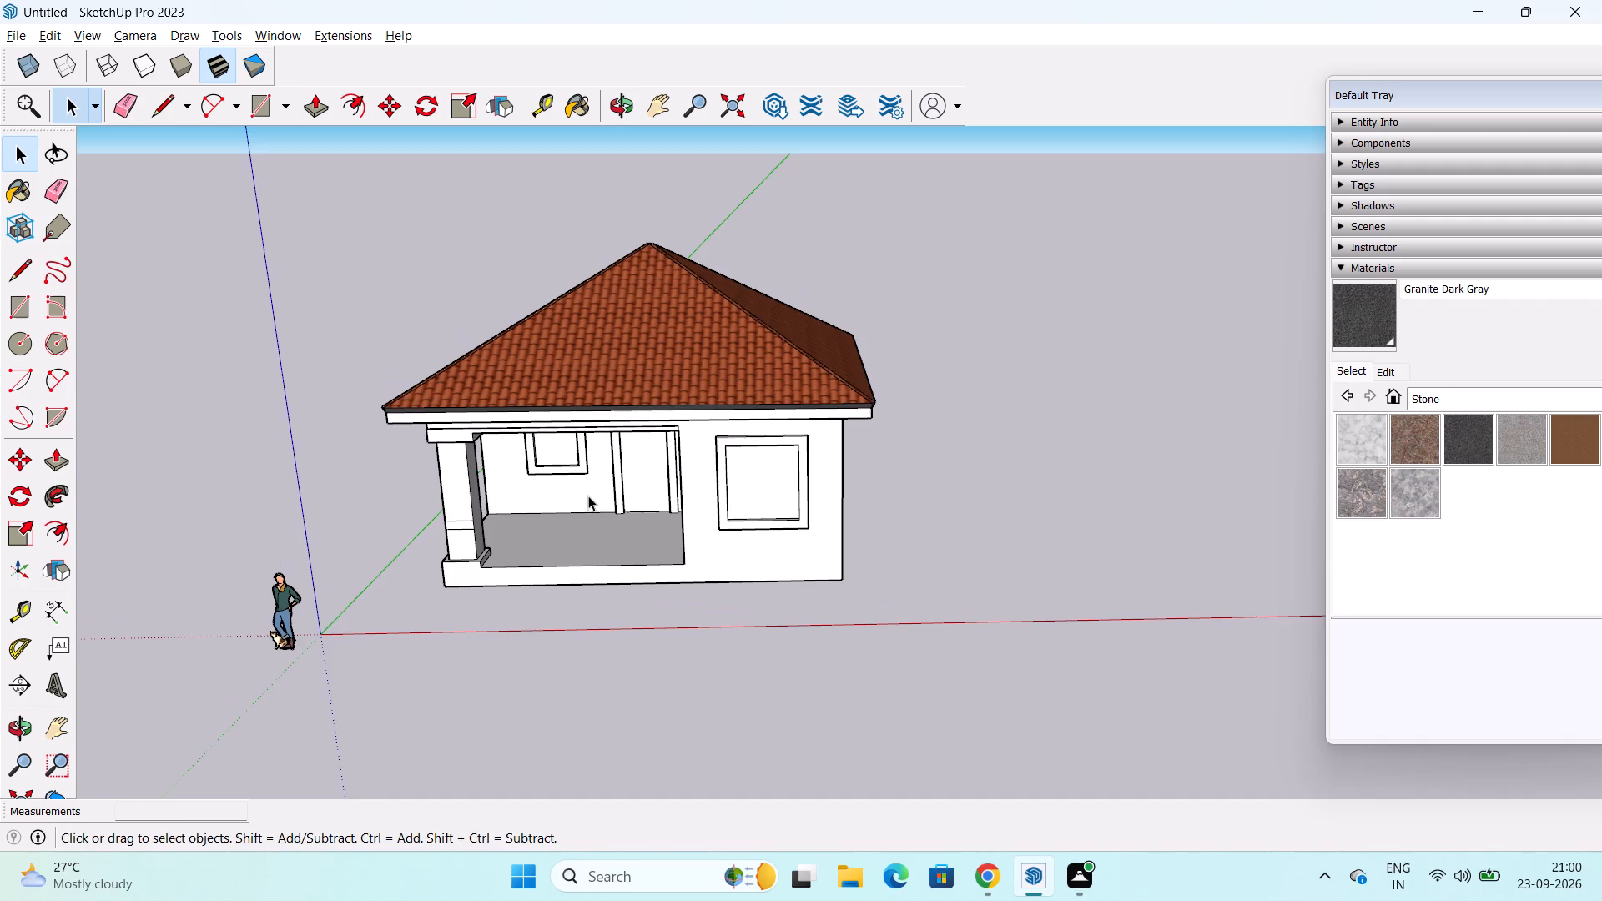
{"action": "middle_click_drag", "start_coordinate": [588, 494], "coordinate": [631, 421]}
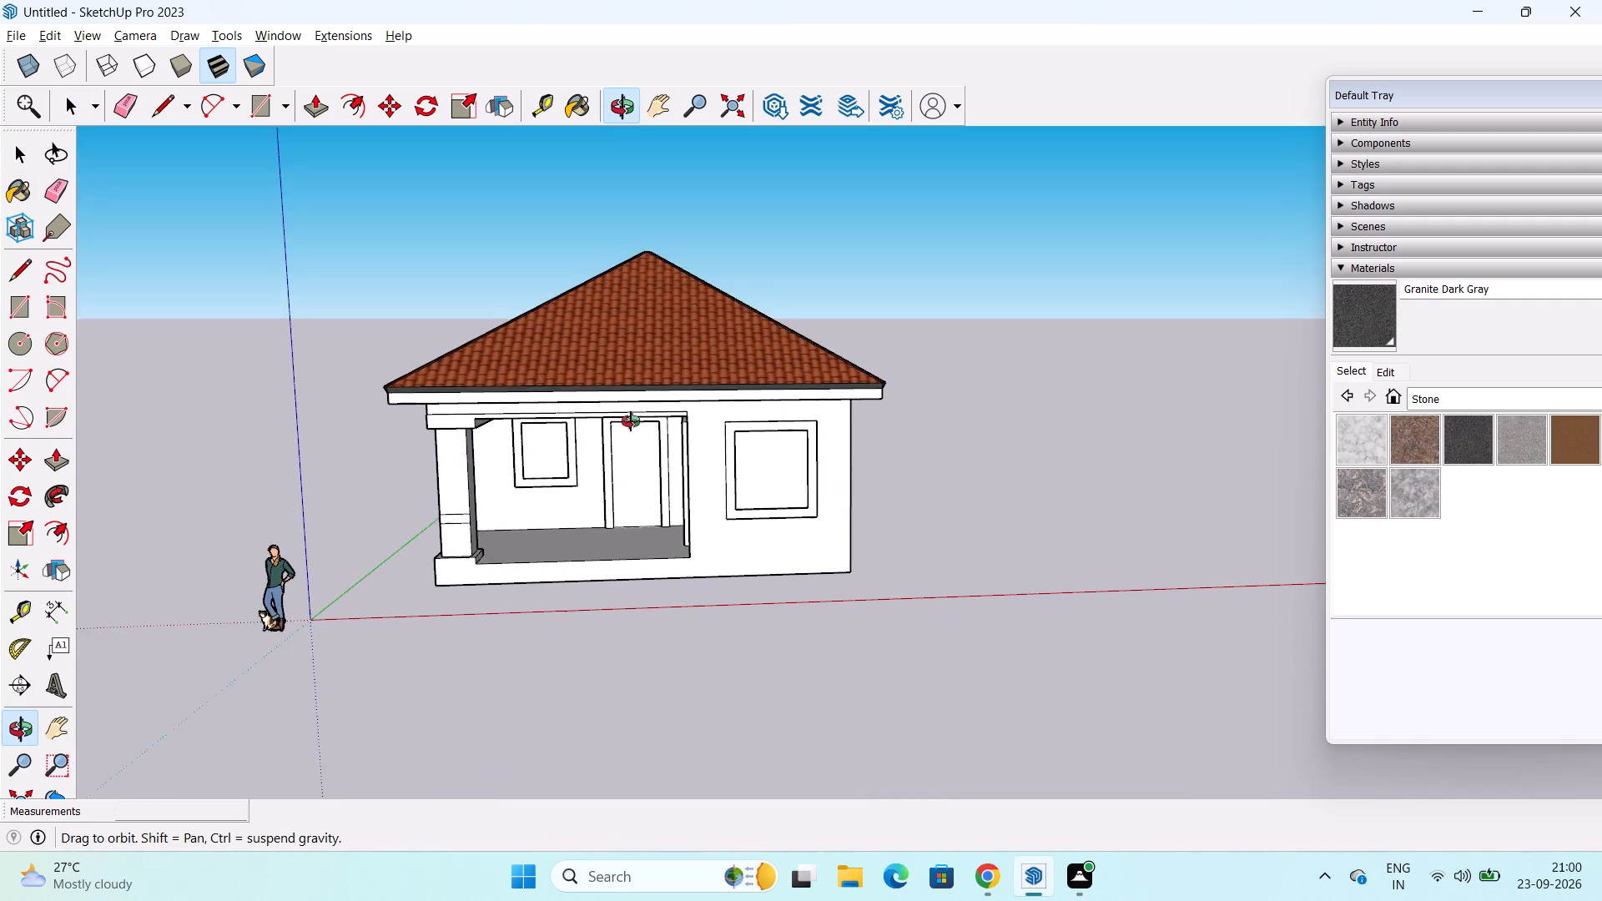
{"action": "middle_click_drag", "start_coordinate": [631, 421], "coordinate": [644, 403]}
{"action": "middle_click_drag", "start_coordinate": [652, 456], "coordinate": [652, 449]}
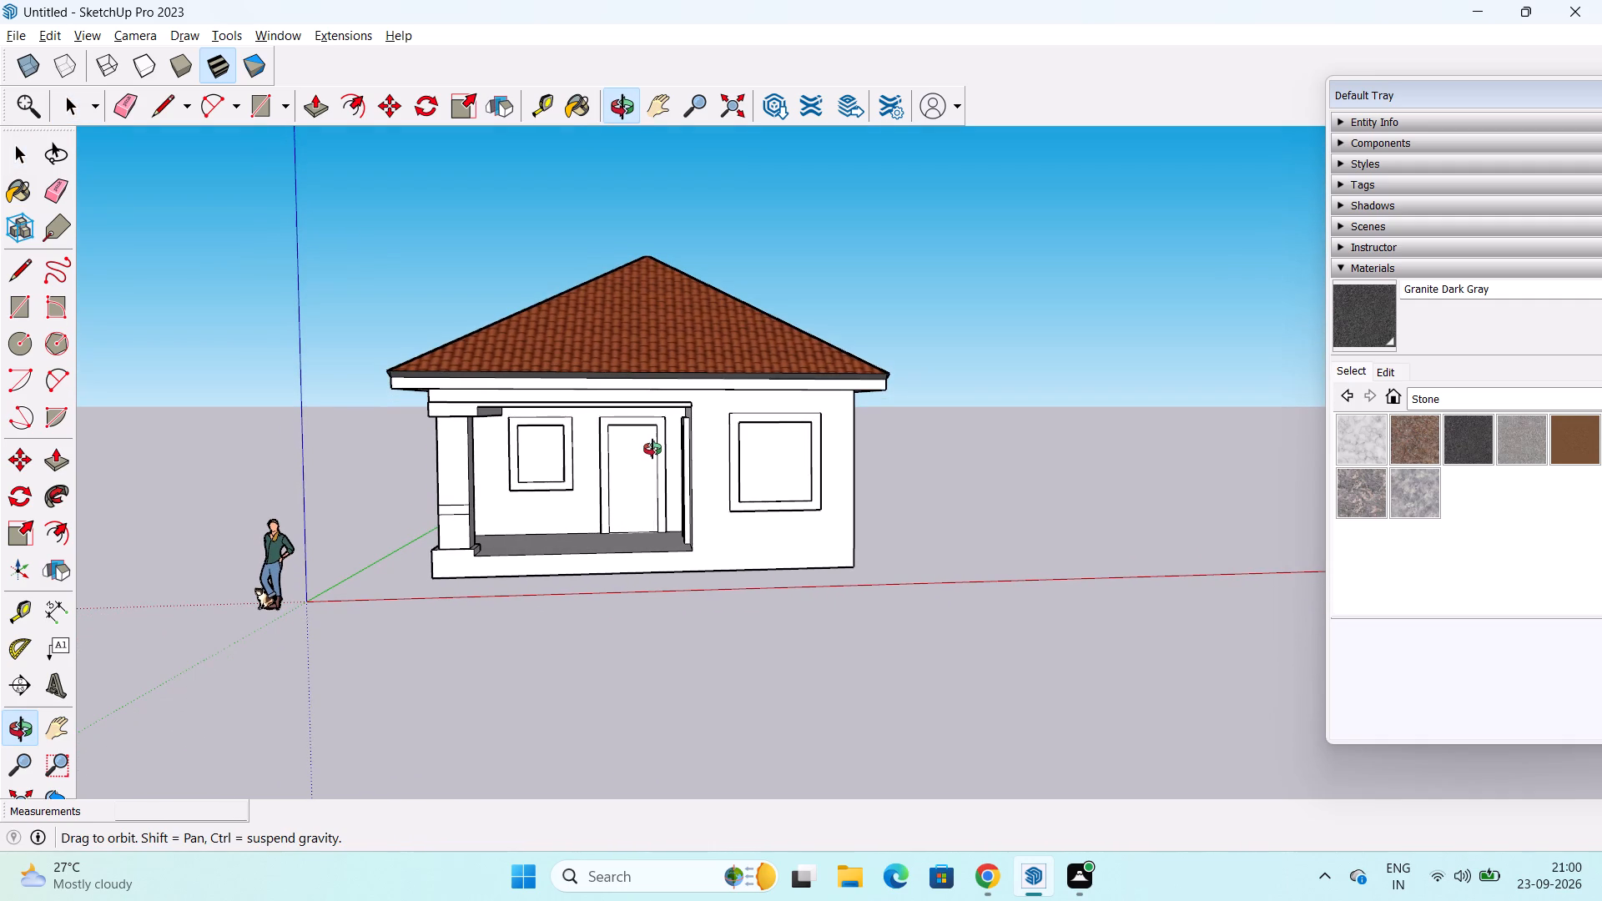
{"action": "middle_click_drag", "start_coordinate": [652, 449], "coordinate": [643, 443]}
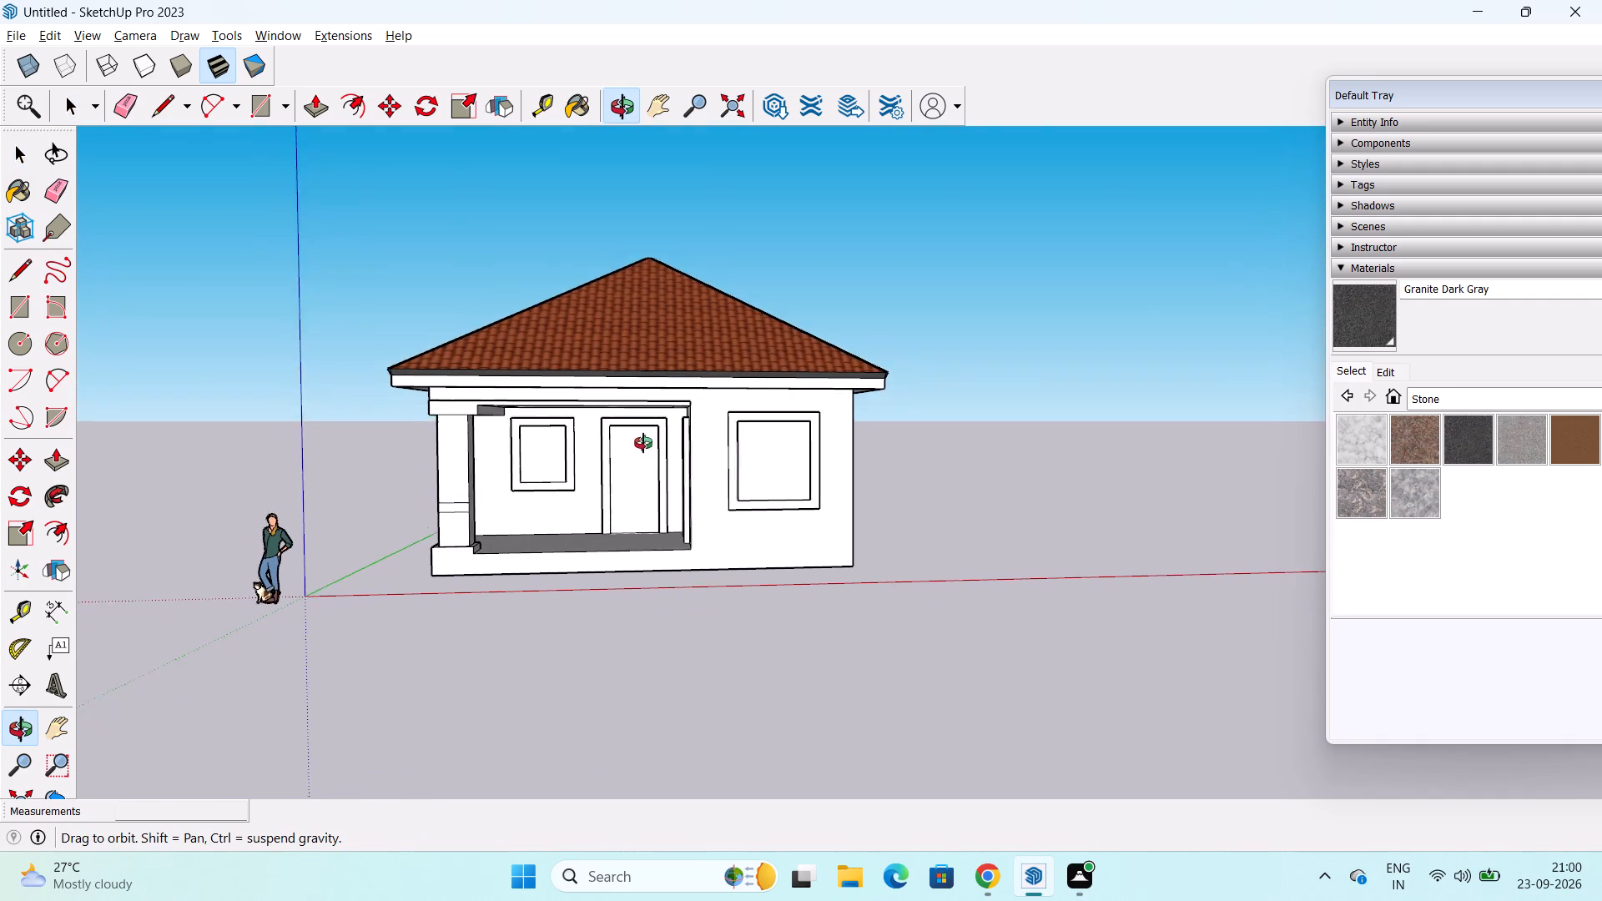
{"action": "middle_click_drag", "start_coordinate": [643, 443], "coordinate": [603, 443]}
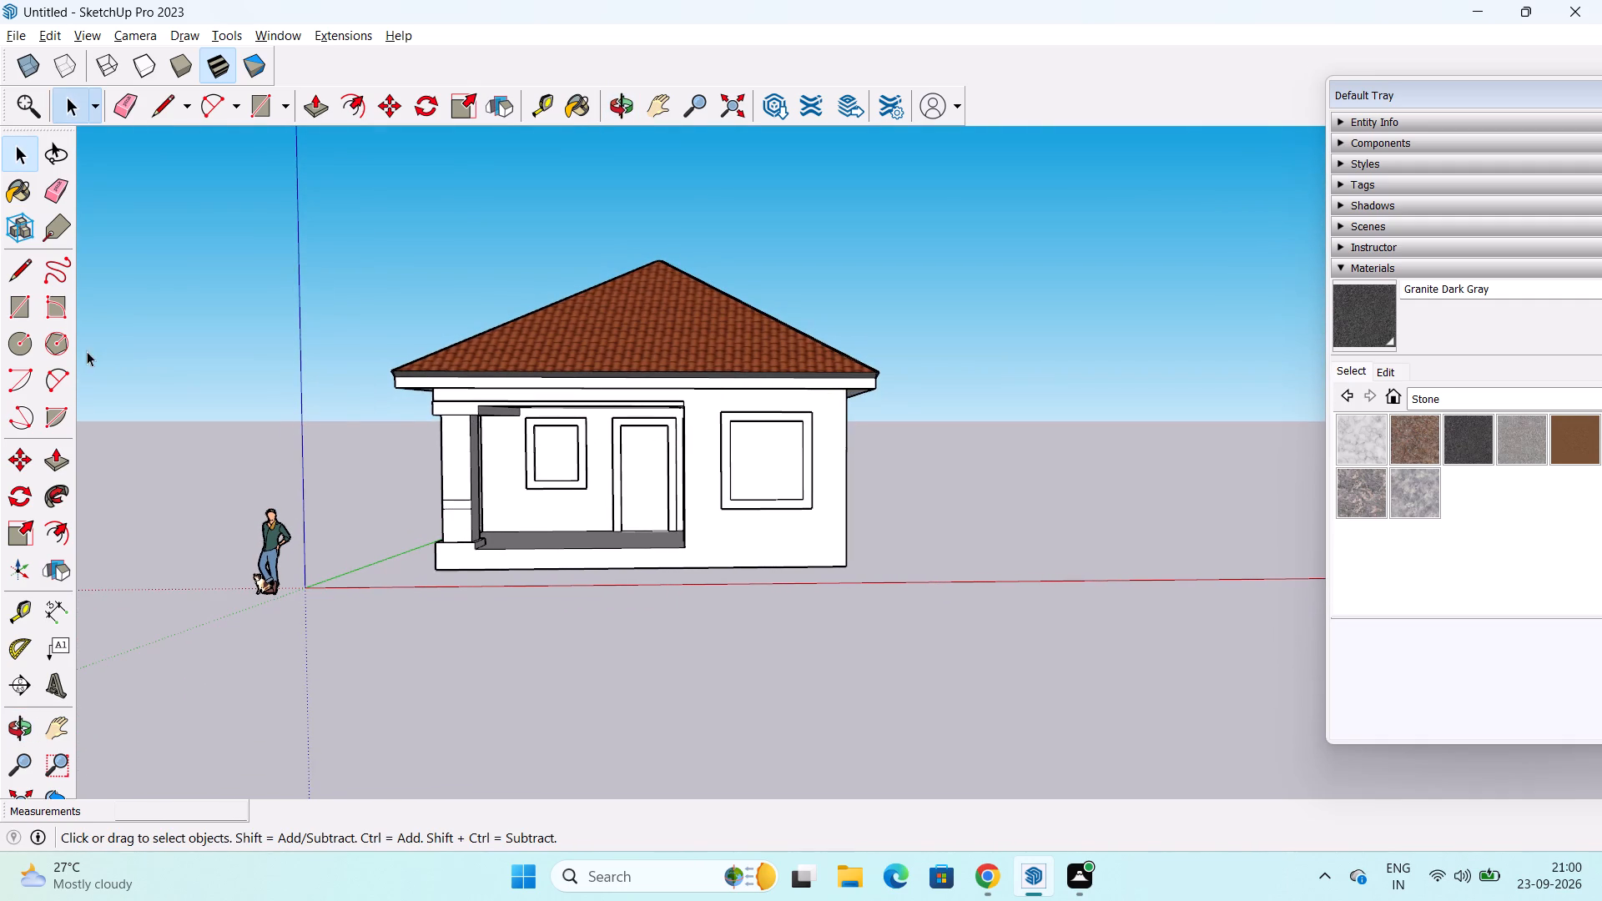
Draw a rectangle about 5'7" by 9" on the plinth face at ground level, starting below the porch opening's inner corner.
{"action": "left_click", "coordinate": [9, 307]}
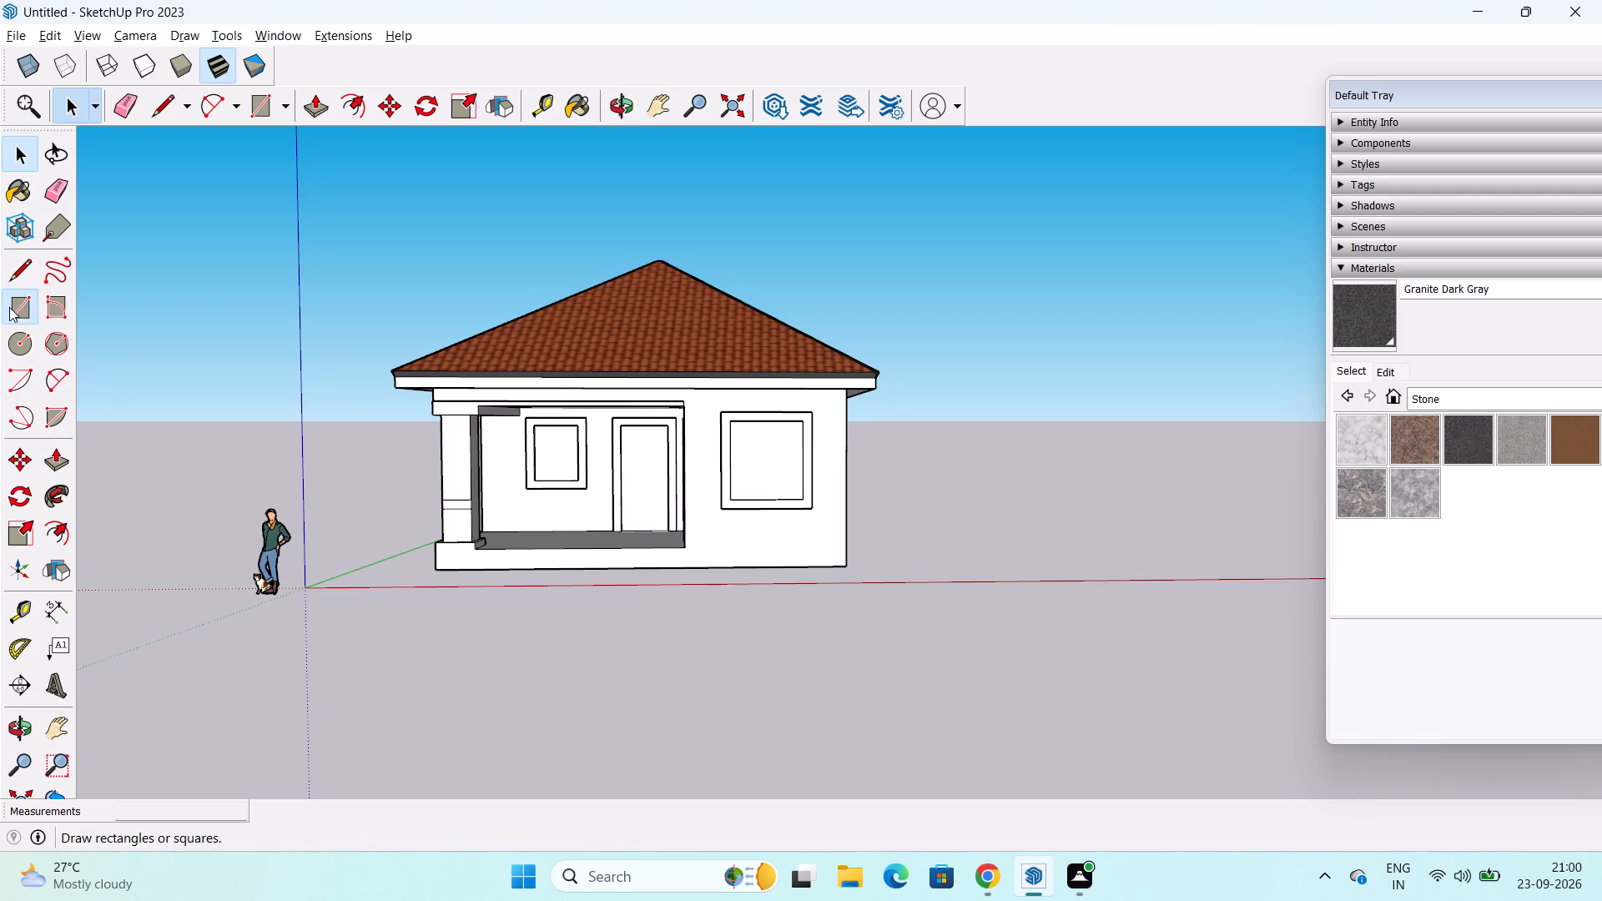
{"action": "middle_click_drag", "start_coordinate": [480, 604], "coordinate": [501, 589]}
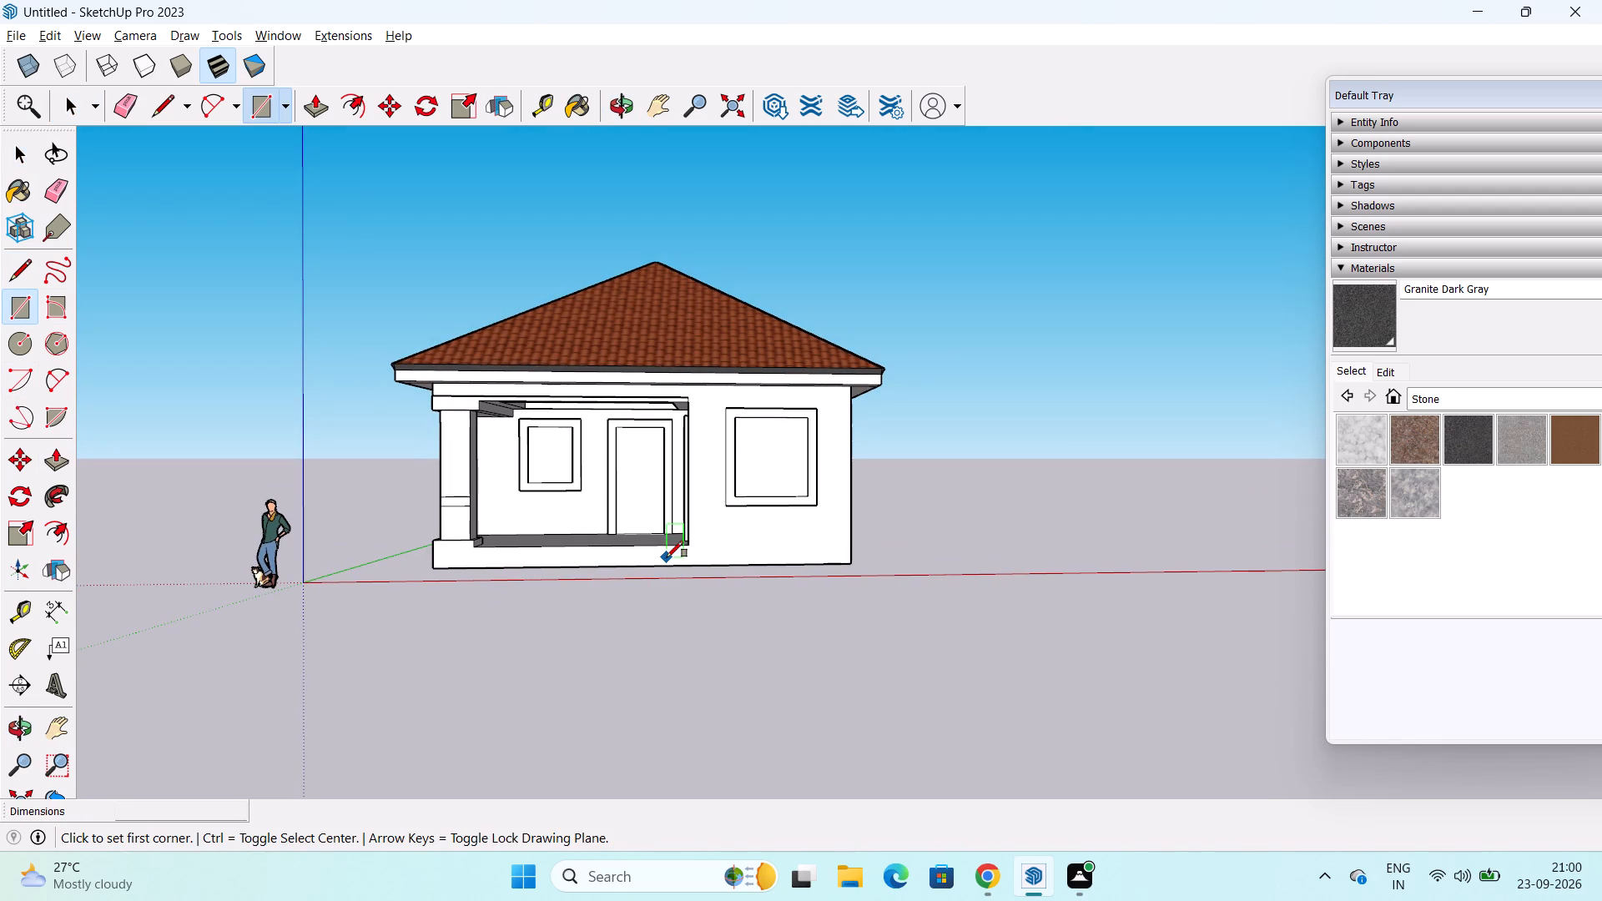
{"action": "middle_click_drag", "start_coordinate": [667, 557], "coordinate": [676, 573]}
{"action": "scroll", "coordinate": [676, 571], "scroll_direction": "up", "scroll_amount": 4}
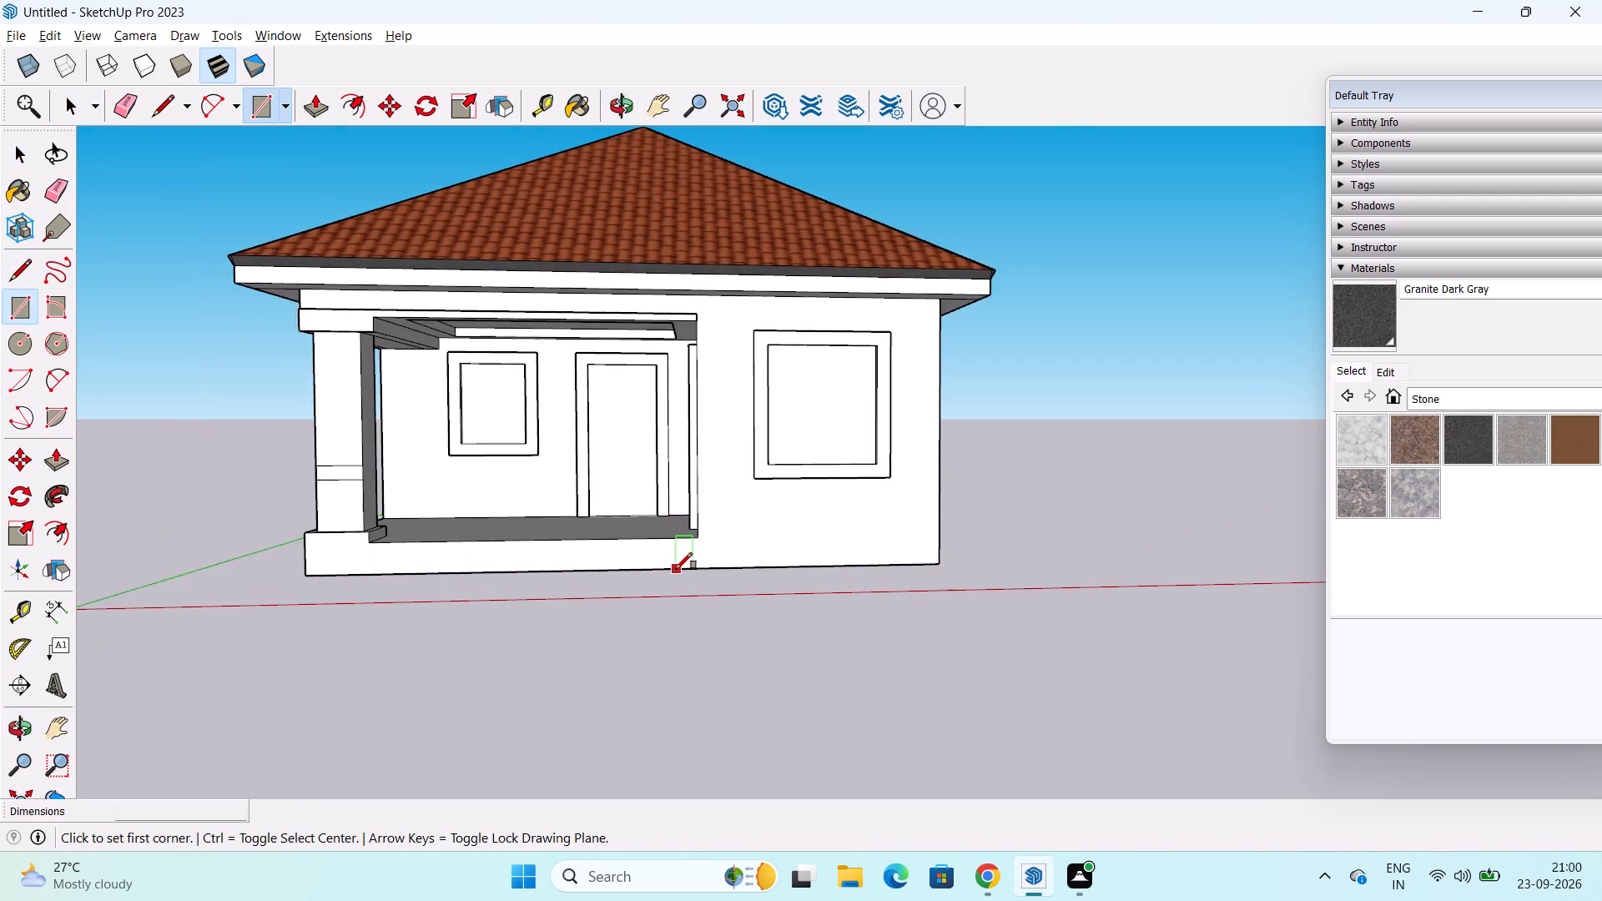
{"action": "scroll", "coordinate": [676, 569], "scroll_direction": "up", "scroll_amount": 7}
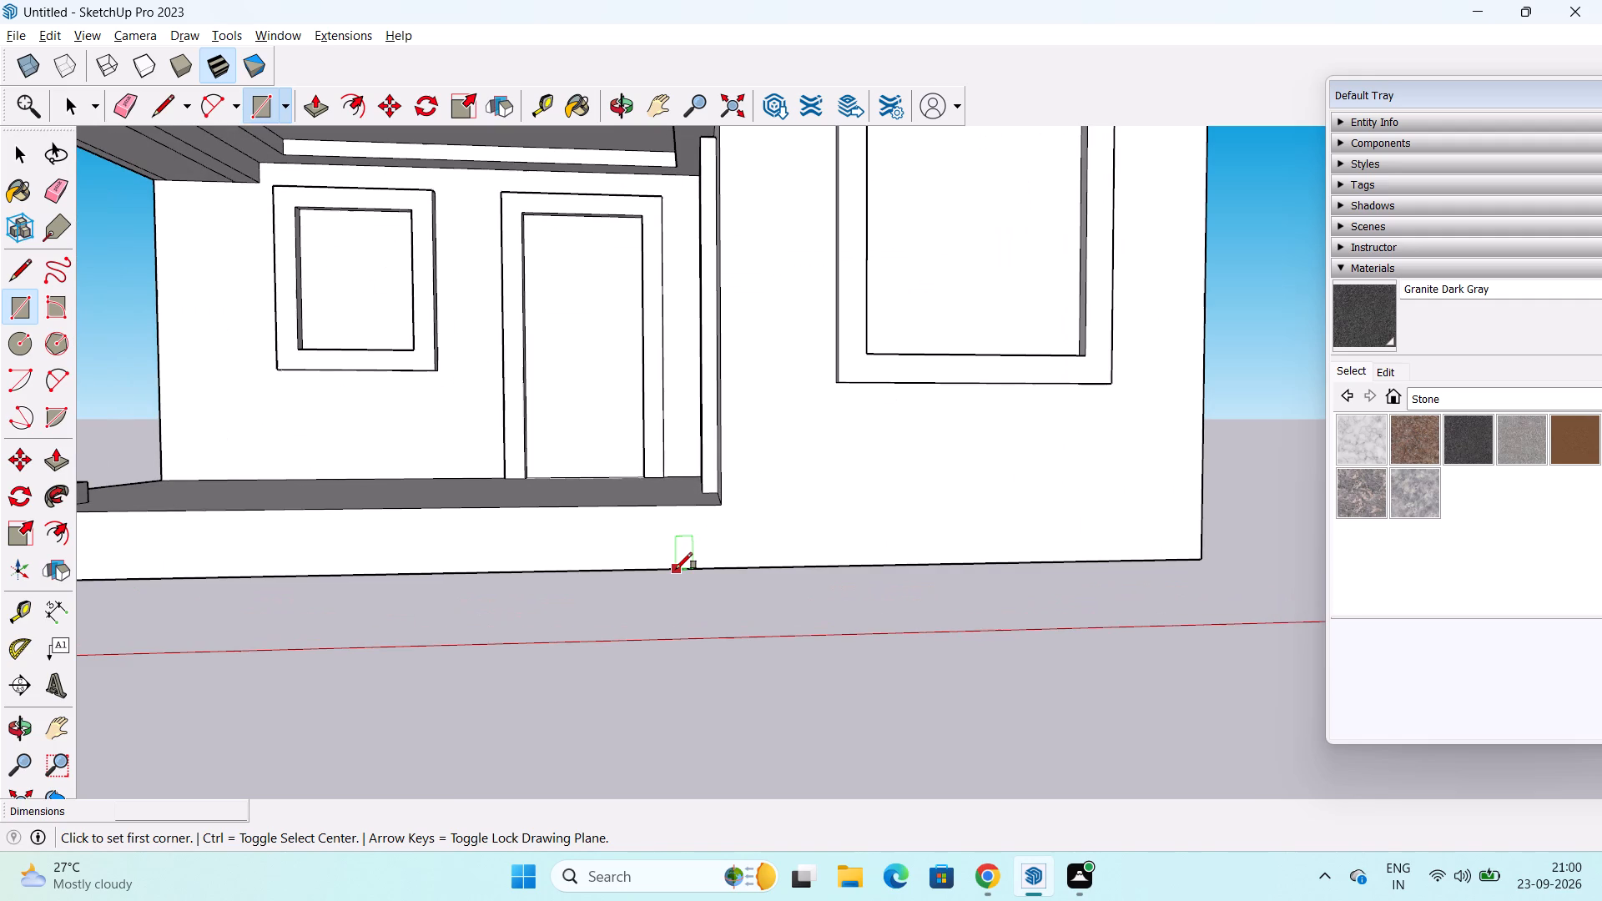
{"action": "middle_click_drag", "start_coordinate": [676, 569], "coordinate": [654, 592]}
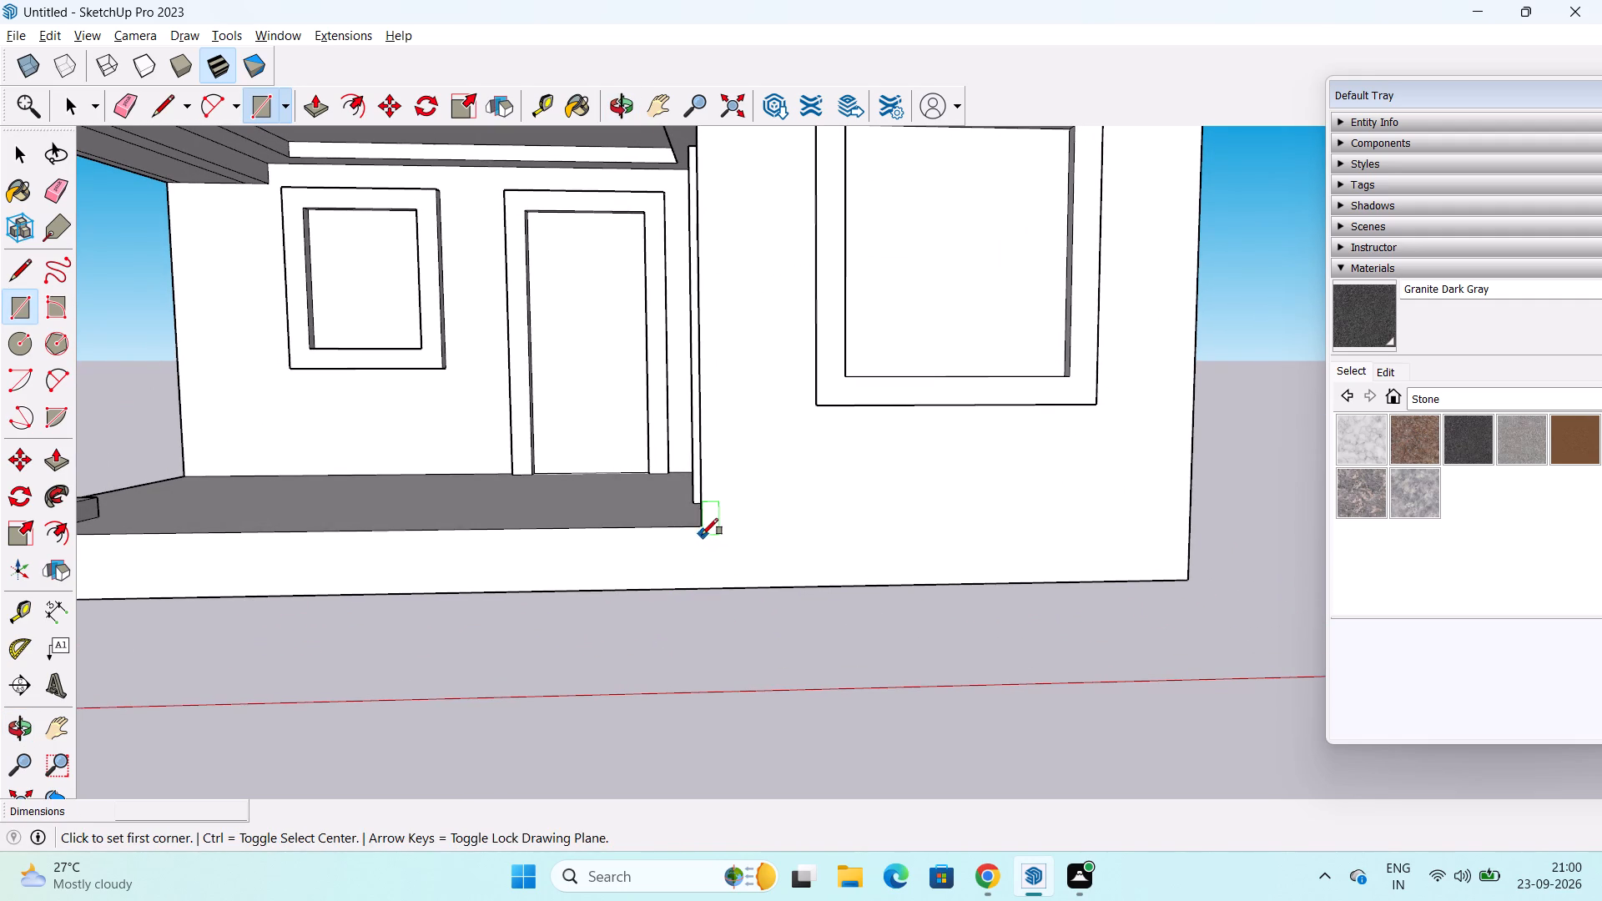
{"action": "left_click", "coordinate": [701, 588]}
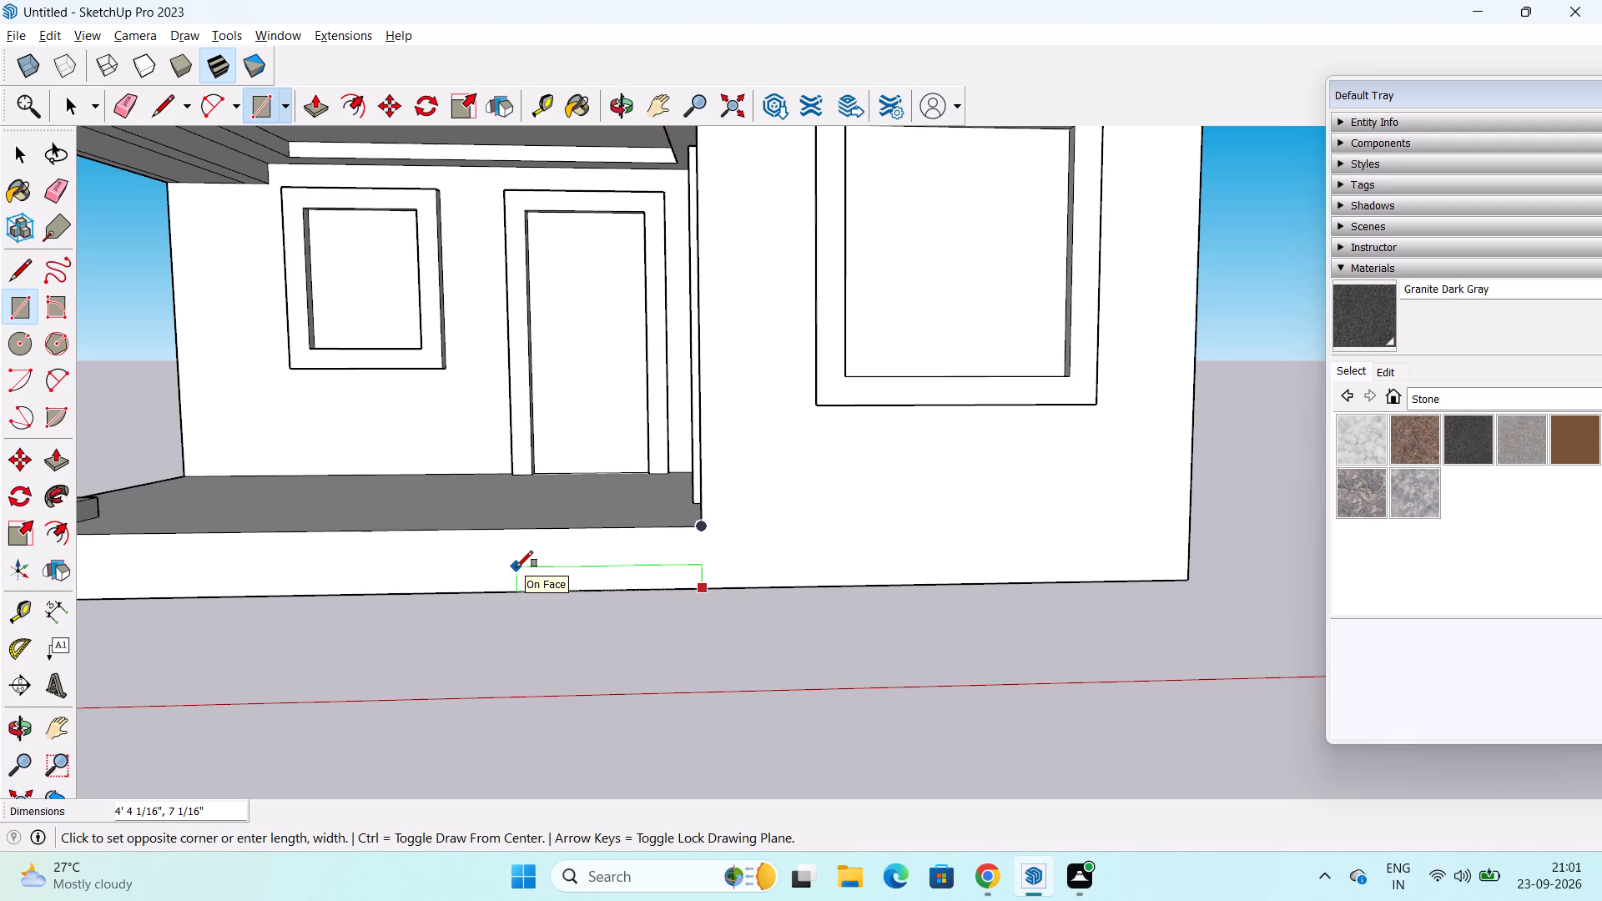
{"action": "left_click", "coordinate": [461, 561]}
{"action": "key", "text": "space"}
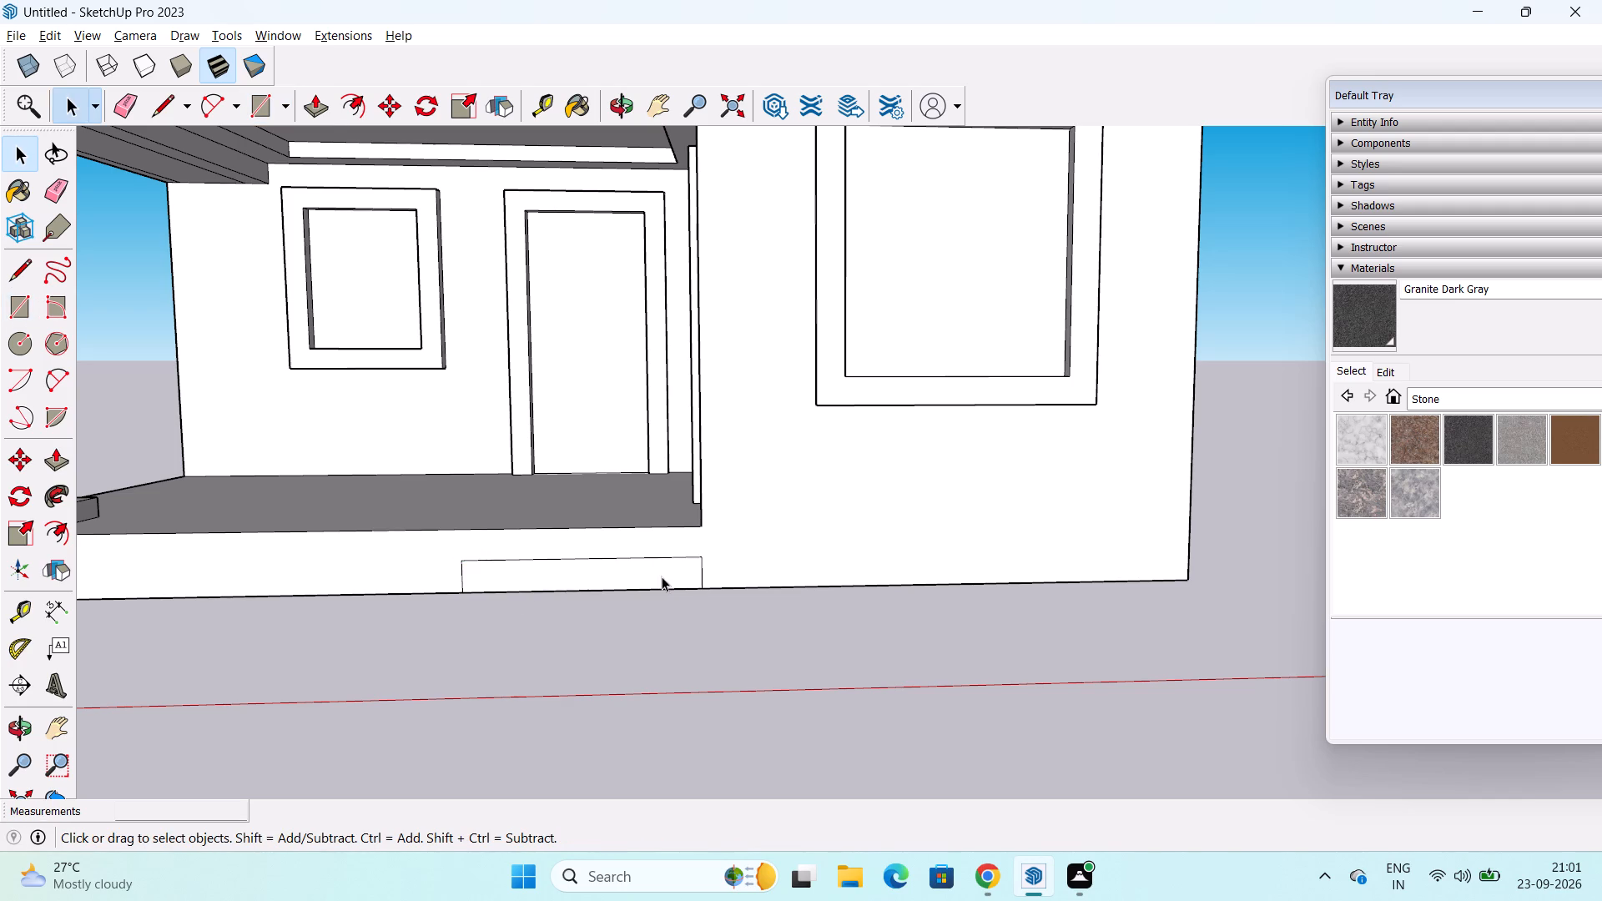
Push/Pull the small rectangle on the plinth outward by 1'6" to form an entrance step.
{"action": "key", "text": "p"}
{"action": "left_click", "coordinate": [646, 576]}
{"action": "middle_click_drag", "start_coordinate": [640, 626], "coordinate": [479, 632]}
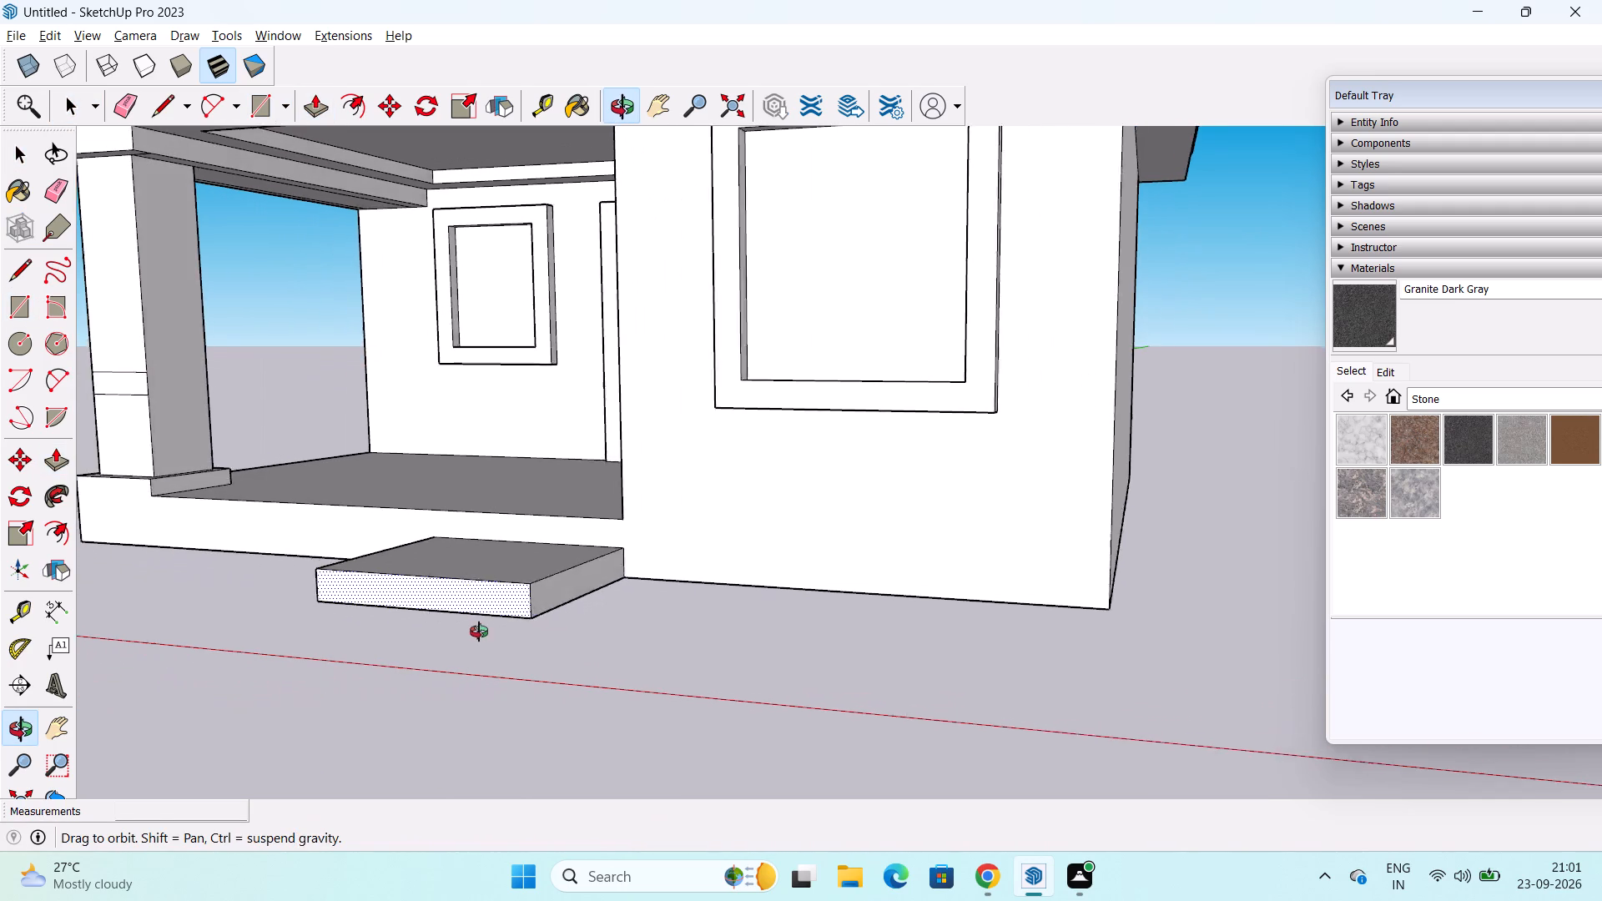
{"action": "middle_click_drag", "start_coordinate": [479, 632], "coordinate": [473, 632]}
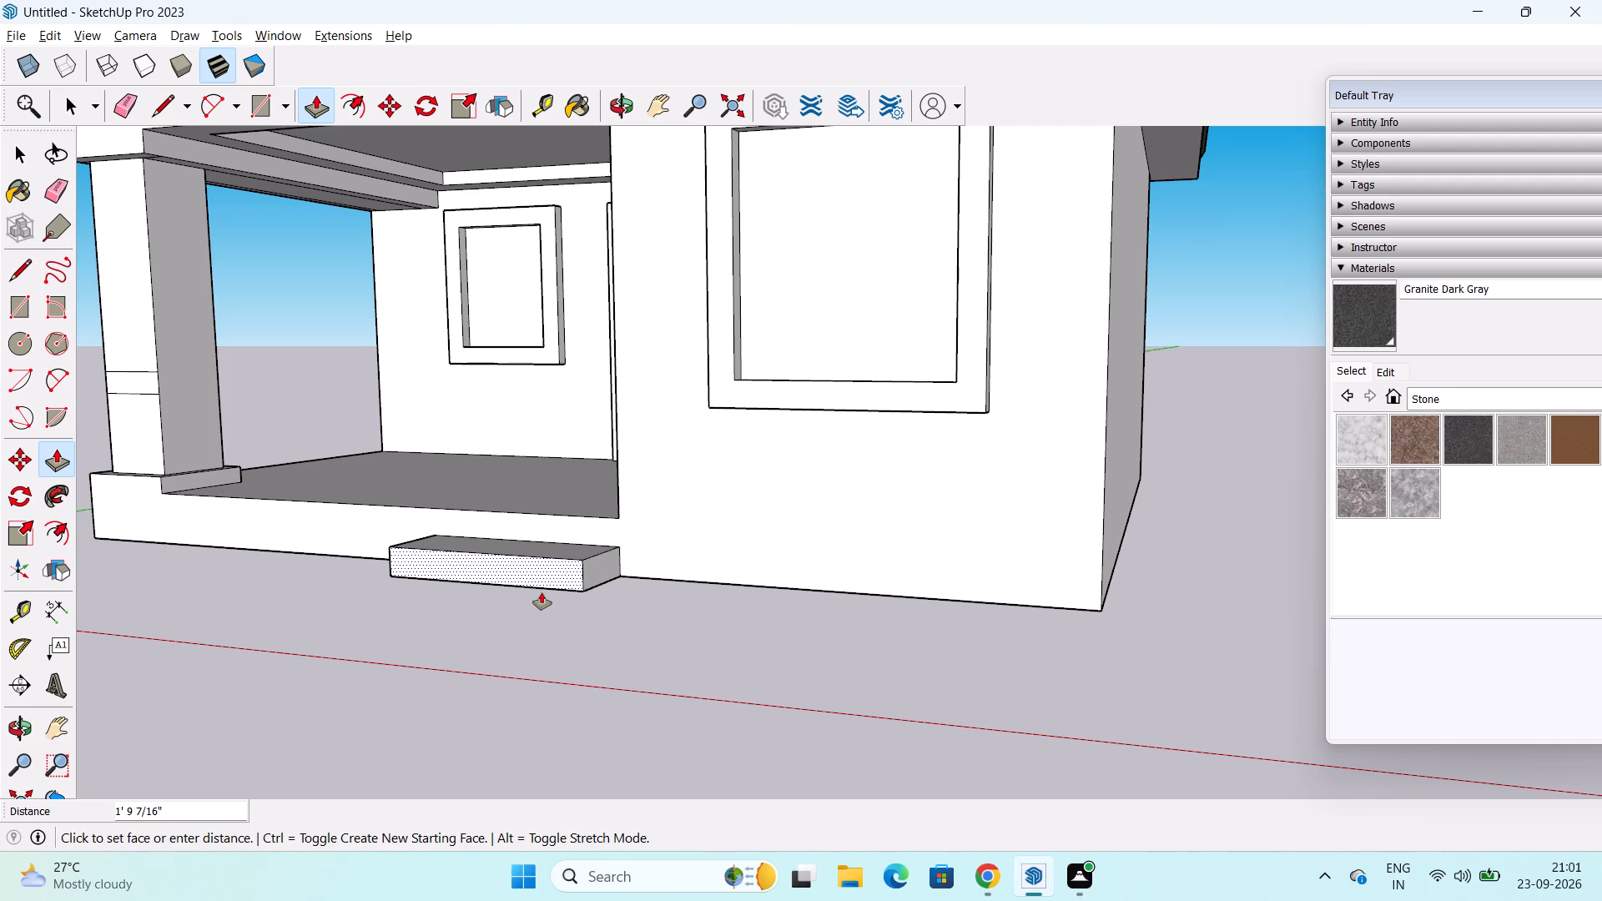
{"action": "key", "text": "1"}
{"action": "key", "text": "BackSpace"}
{"action": "type", "text": "1'6\""}
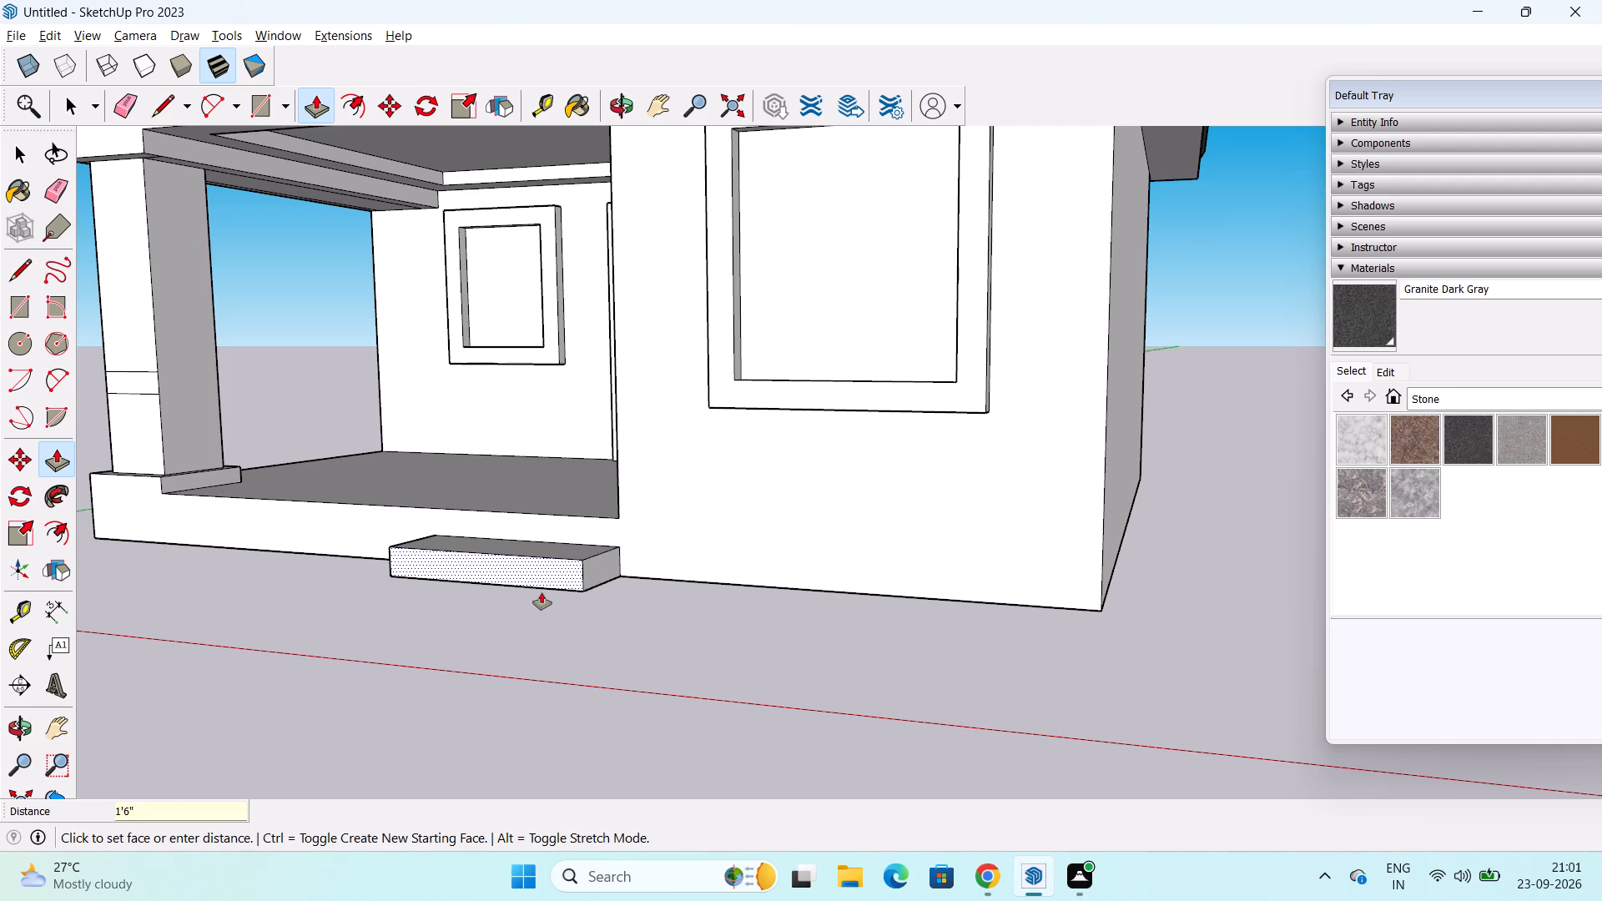
{"action": "key", "text": "Return"}
Draw a ground rectangle about 31'6" by 14'3" in front of the house, starting at the plinth's outer corner below the porch column.
{"action": "middle_click_drag", "start_coordinate": [542, 592], "coordinate": [612, 529]}
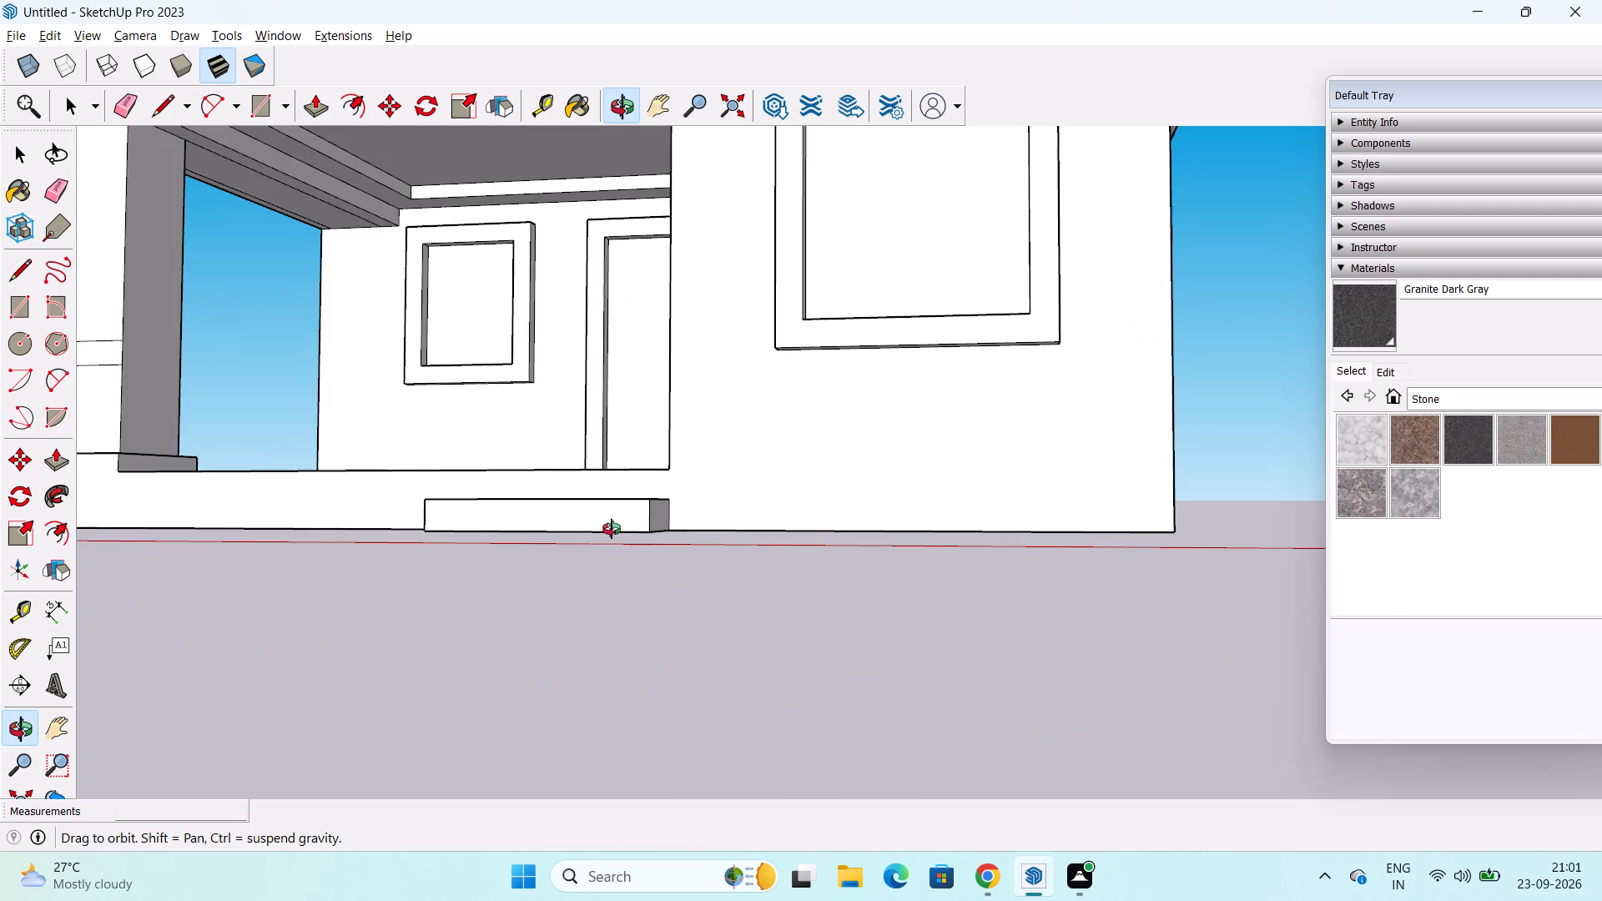
{"action": "middle_click_drag", "start_coordinate": [612, 529], "coordinate": [641, 592]}
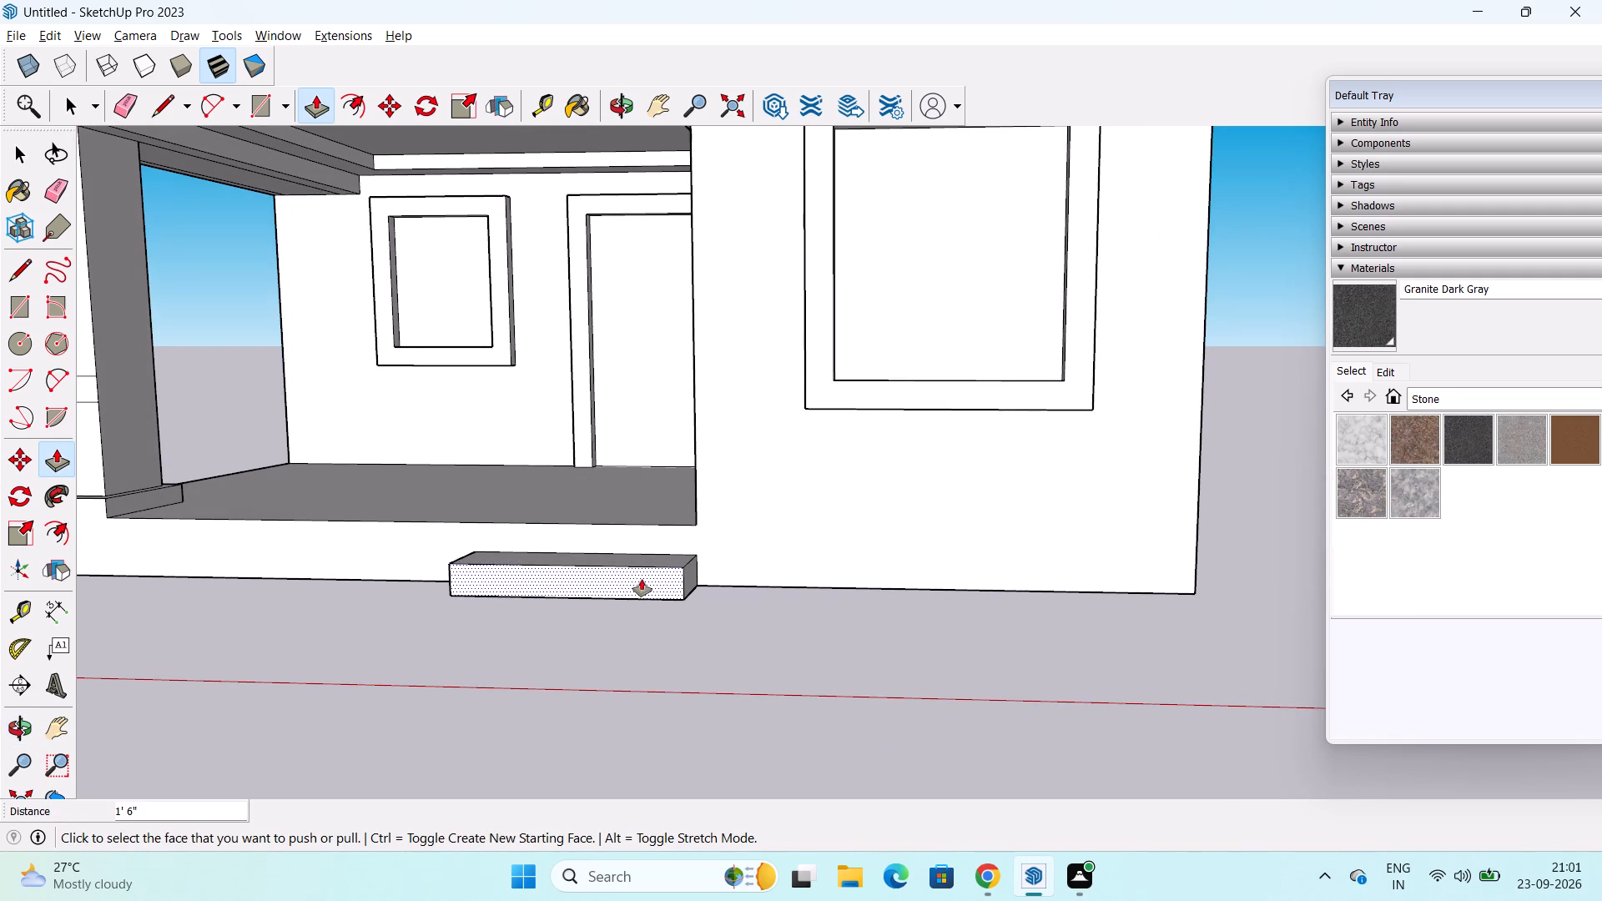
{"action": "scroll", "coordinate": [642, 579], "scroll_direction": "down", "scroll_amount": 5}
{"action": "middle_click_drag", "start_coordinate": [651, 598], "coordinate": [743, 647]}
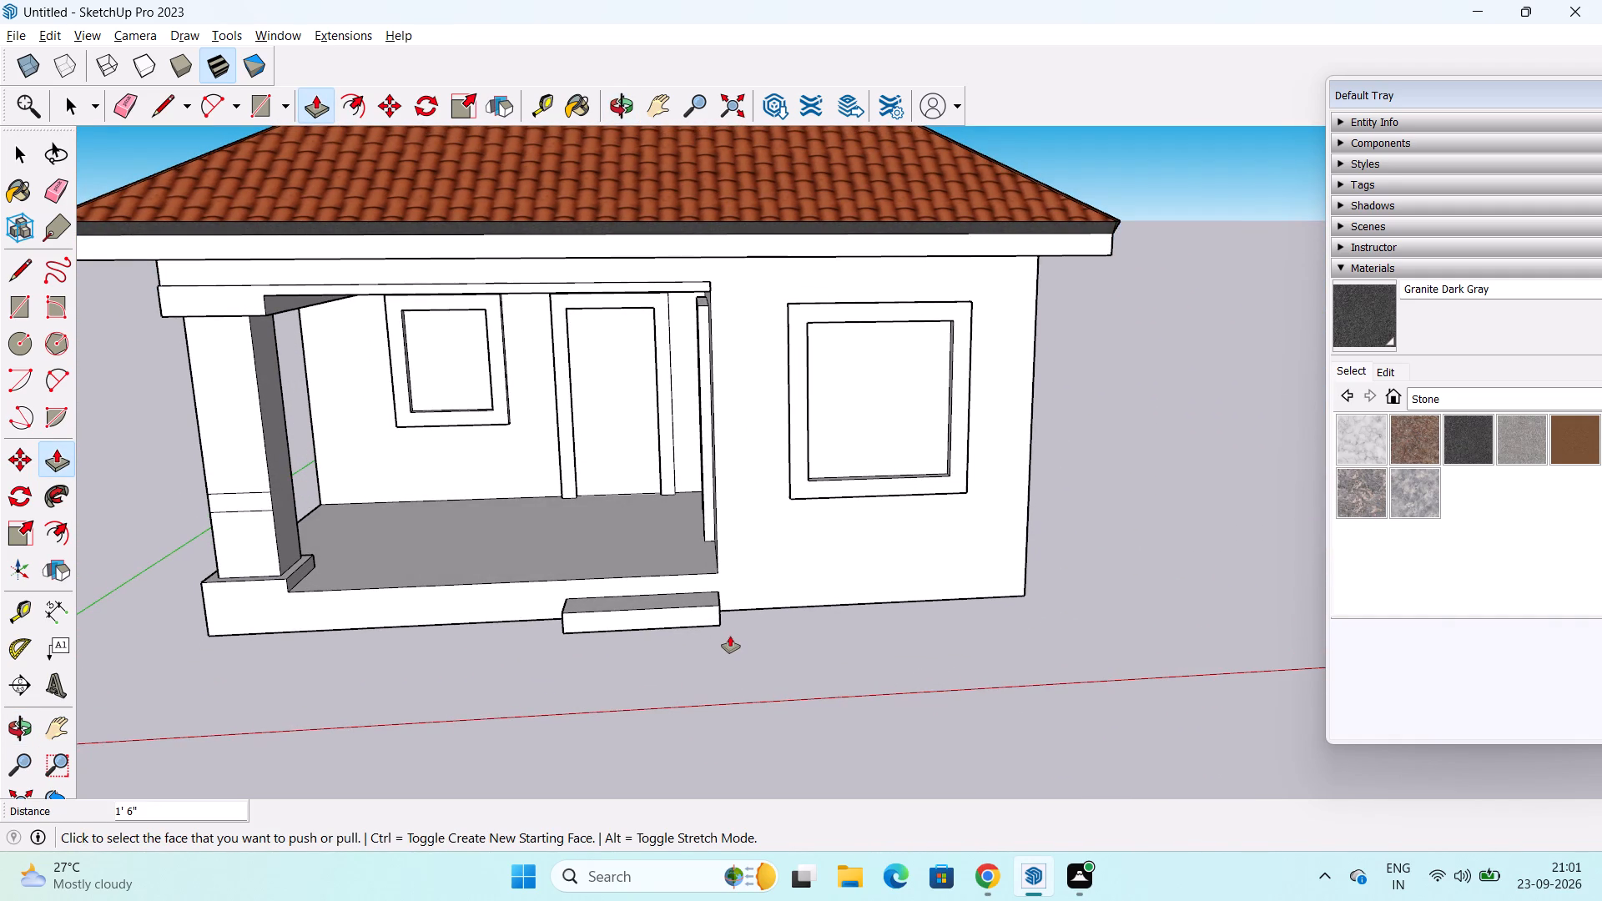
{"action": "scroll", "coordinate": [730, 634], "scroll_direction": "down", "scroll_amount": 2}
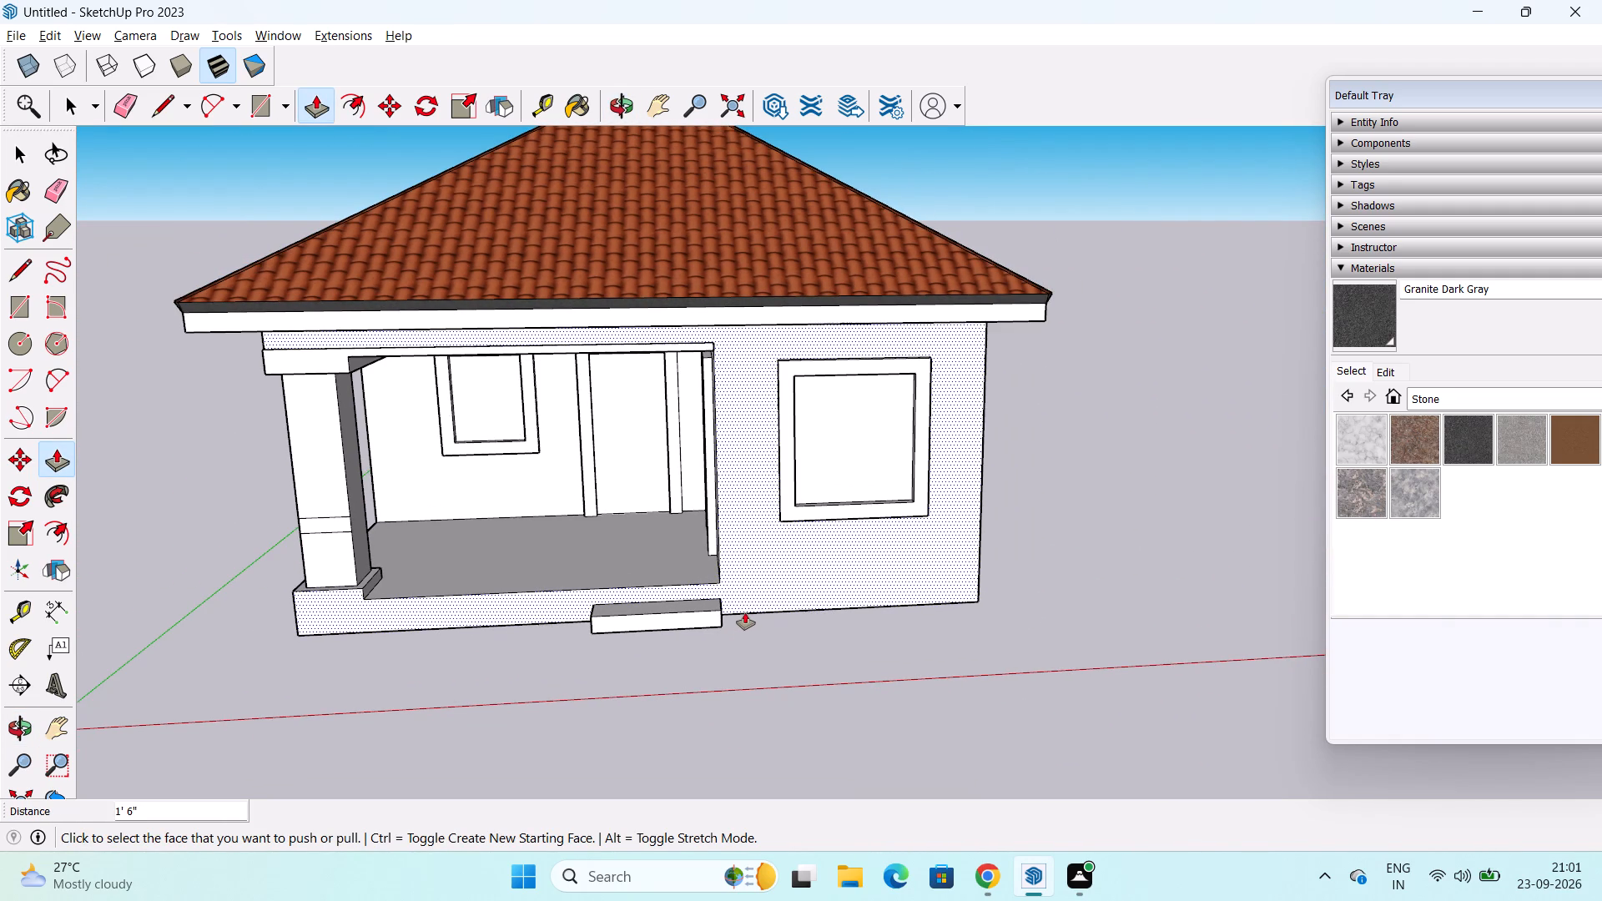
{"action": "middle_click_drag", "start_coordinate": [745, 610], "coordinate": [693, 623]}
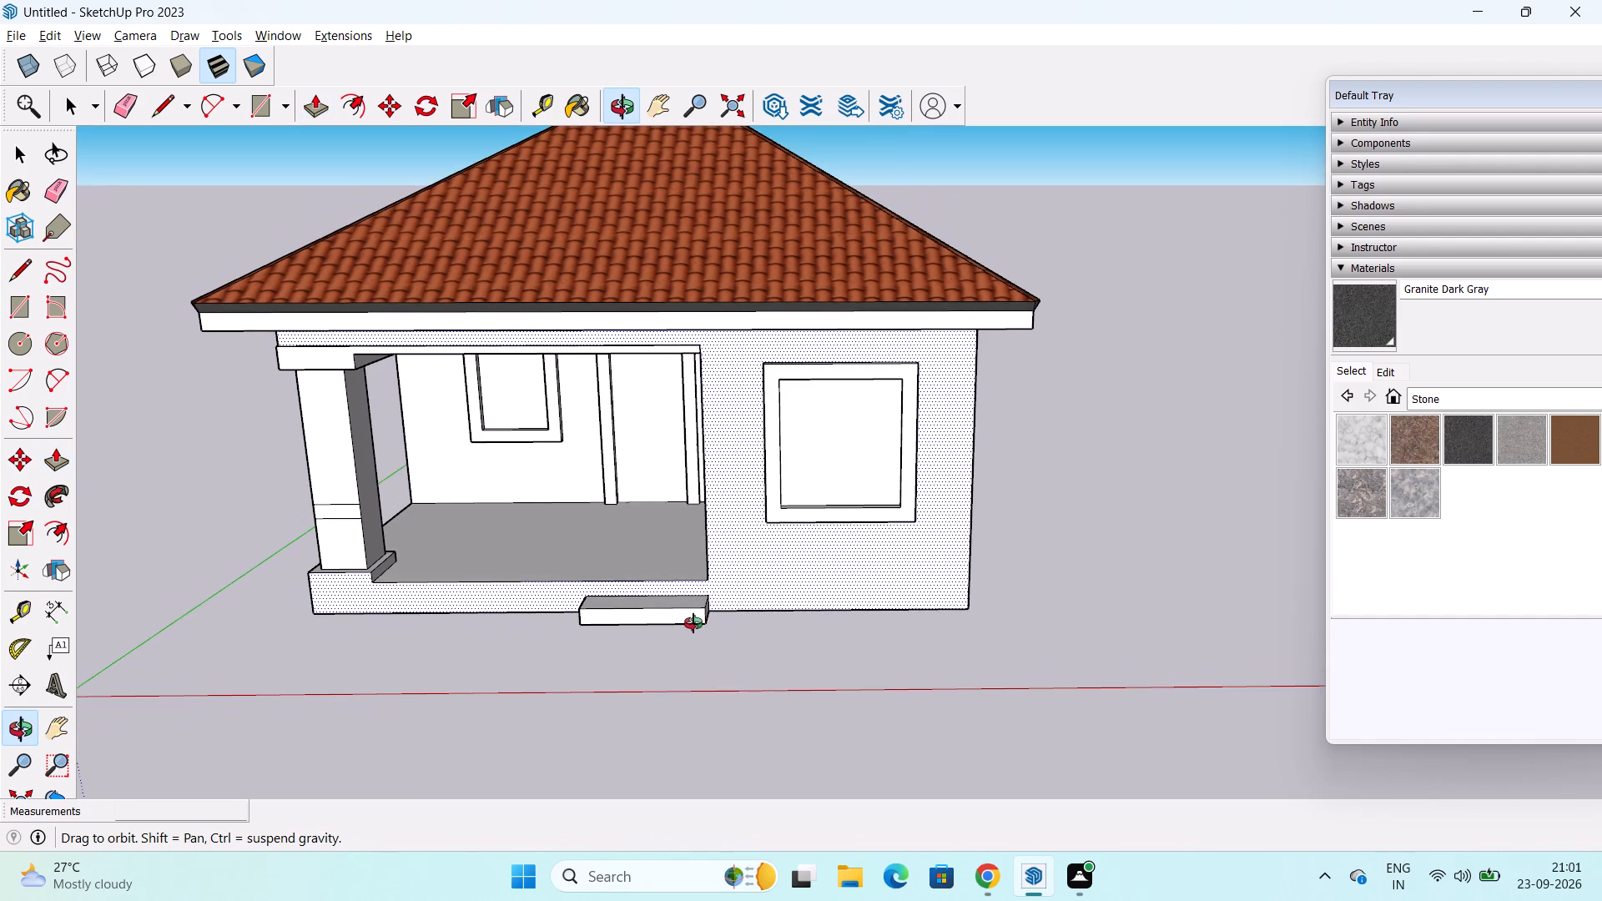
{"action": "middle_click_drag", "start_coordinate": [693, 623], "coordinate": [699, 616]}
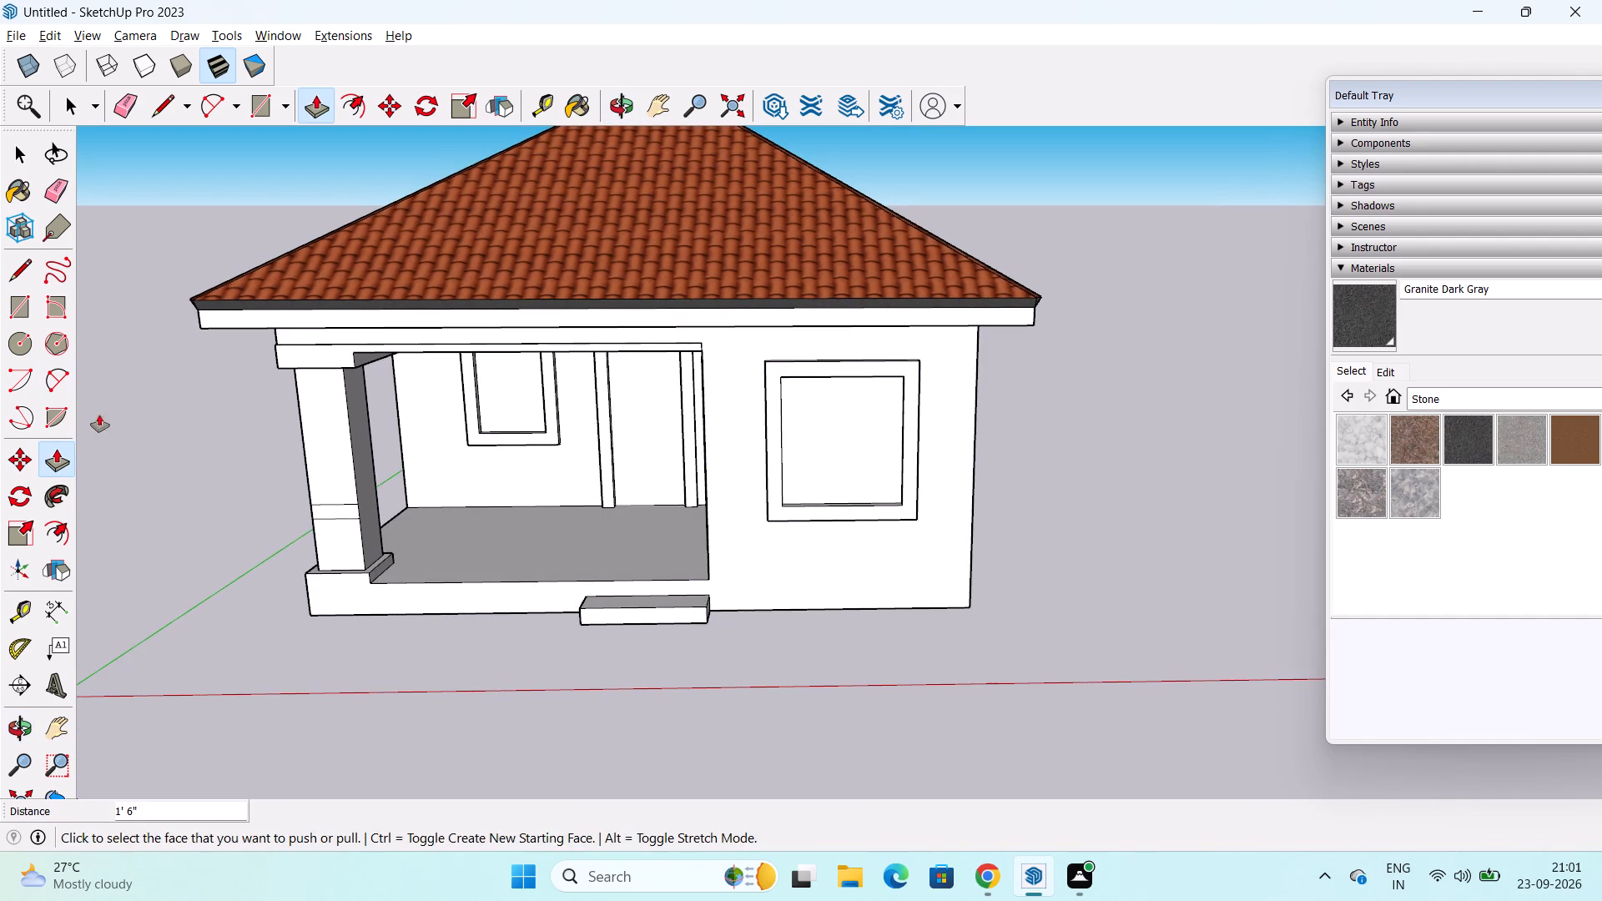
{"action": "left_click", "coordinate": [17, 315]}
{"action": "middle_click_drag", "start_coordinate": [491, 759], "coordinate": [551, 668]}
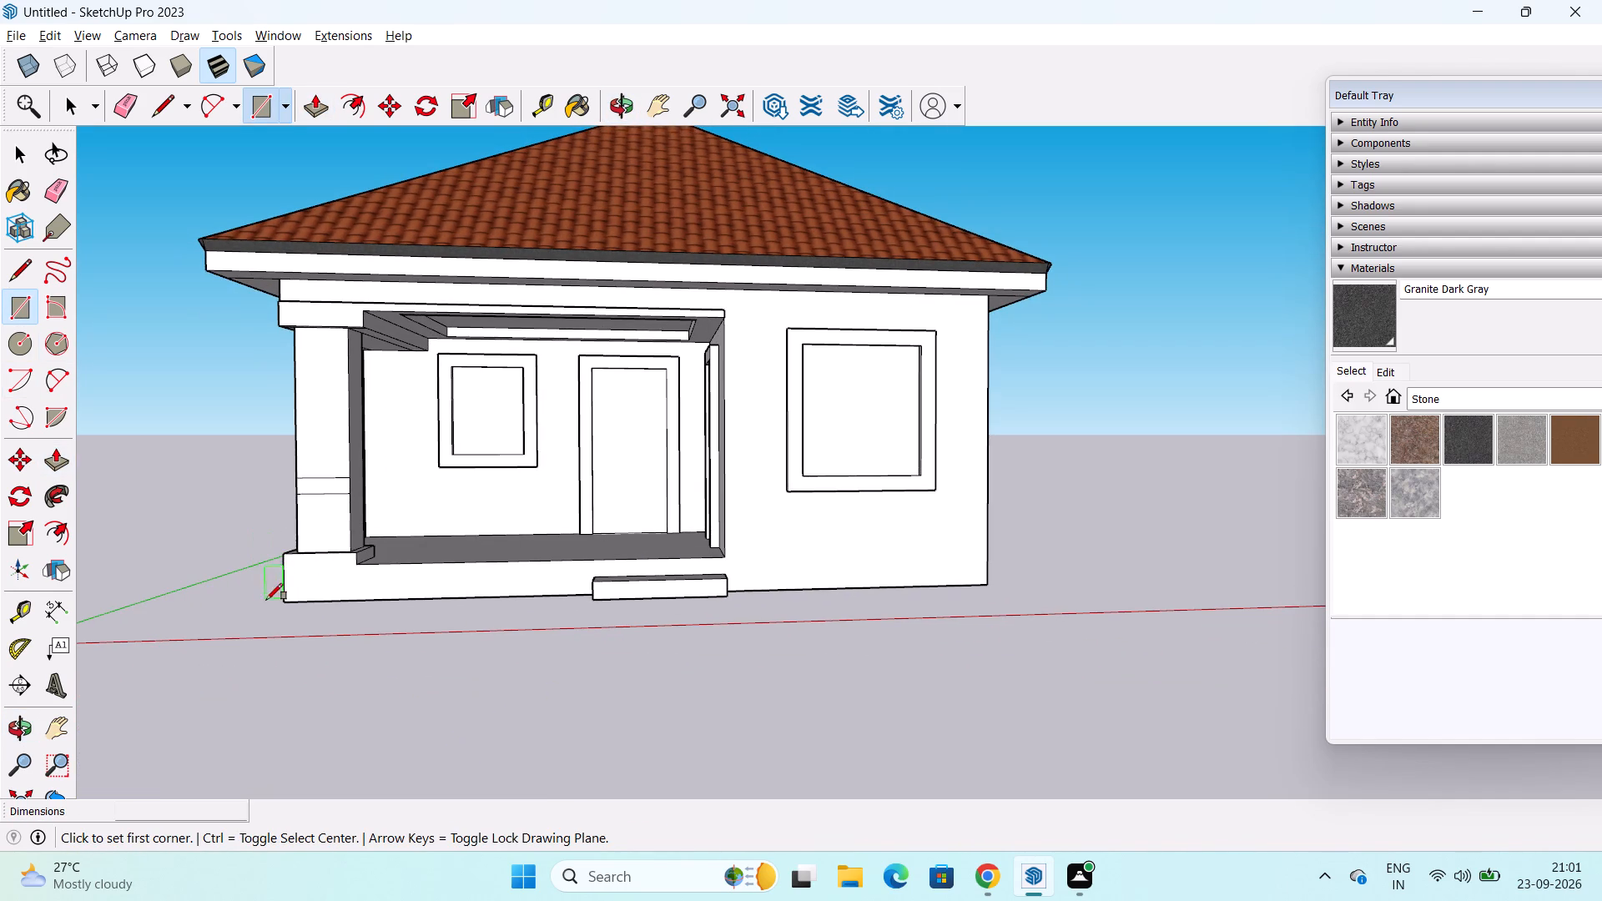
{"action": "left_click", "coordinate": [286, 598]}
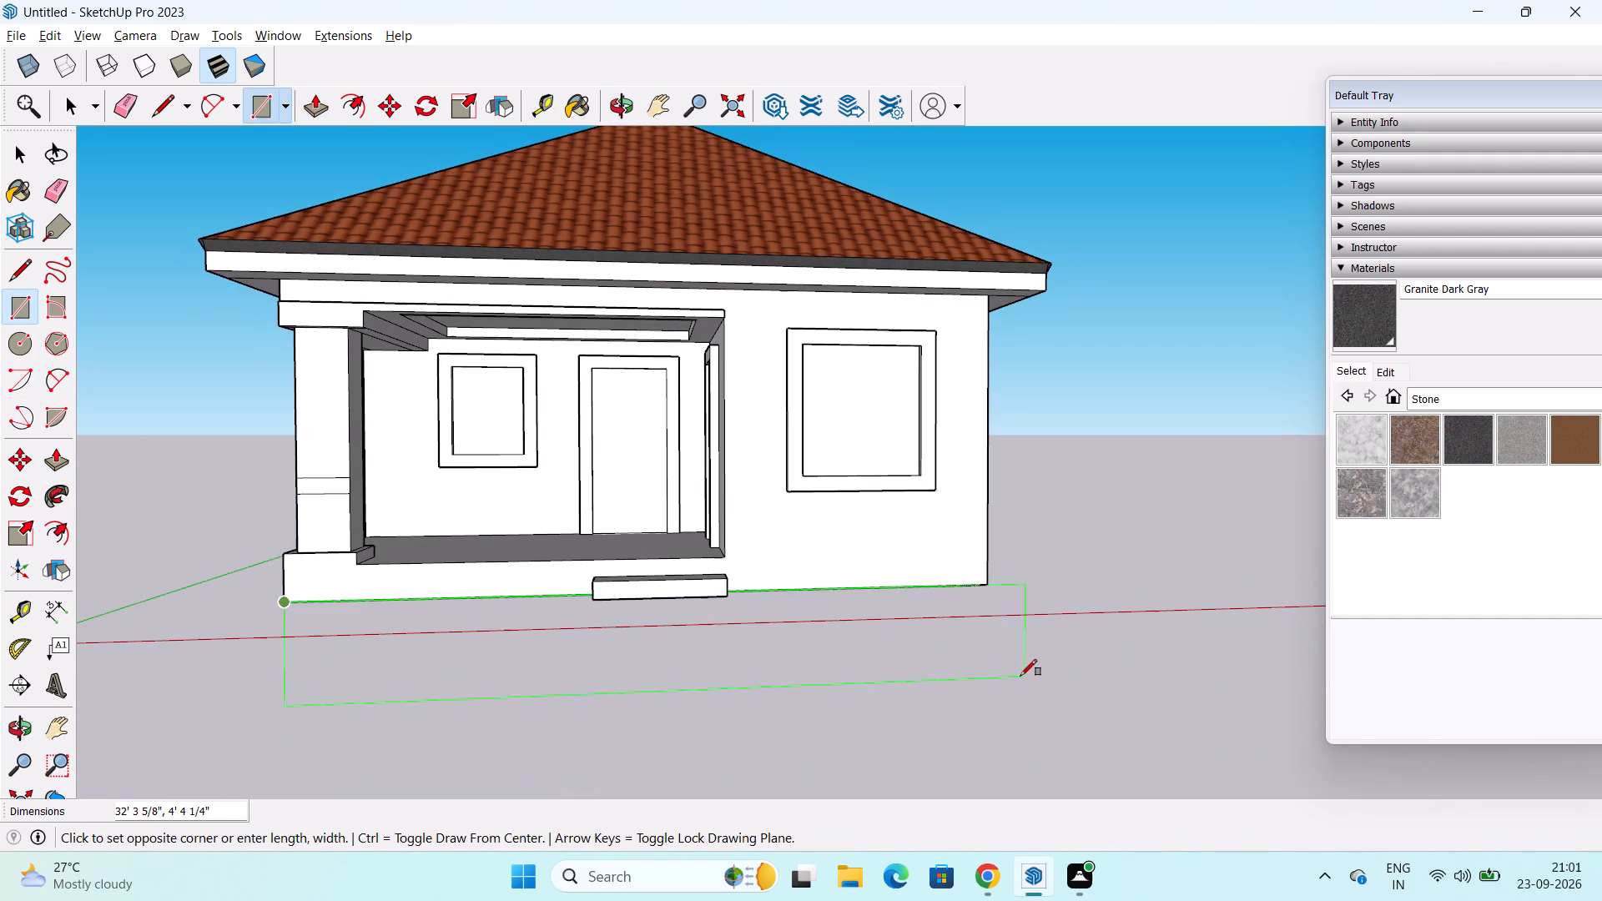
{"action": "middle_click_drag", "start_coordinate": [1010, 674], "coordinate": [898, 744]}
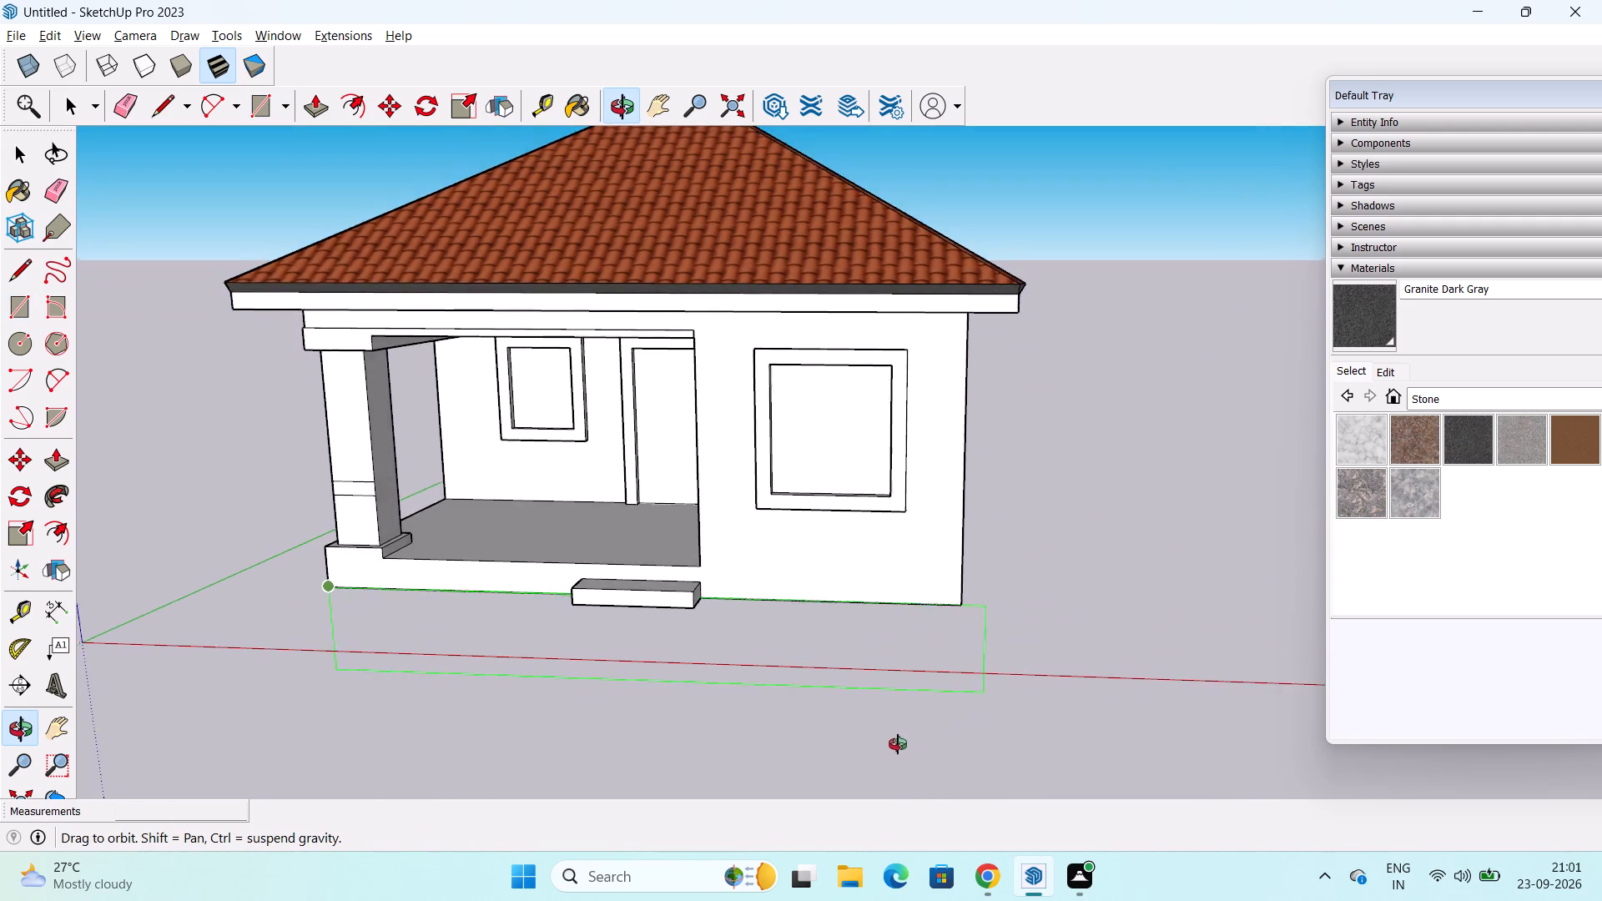
{"action": "middle_click_drag", "start_coordinate": [898, 744], "coordinate": [823, 751]}
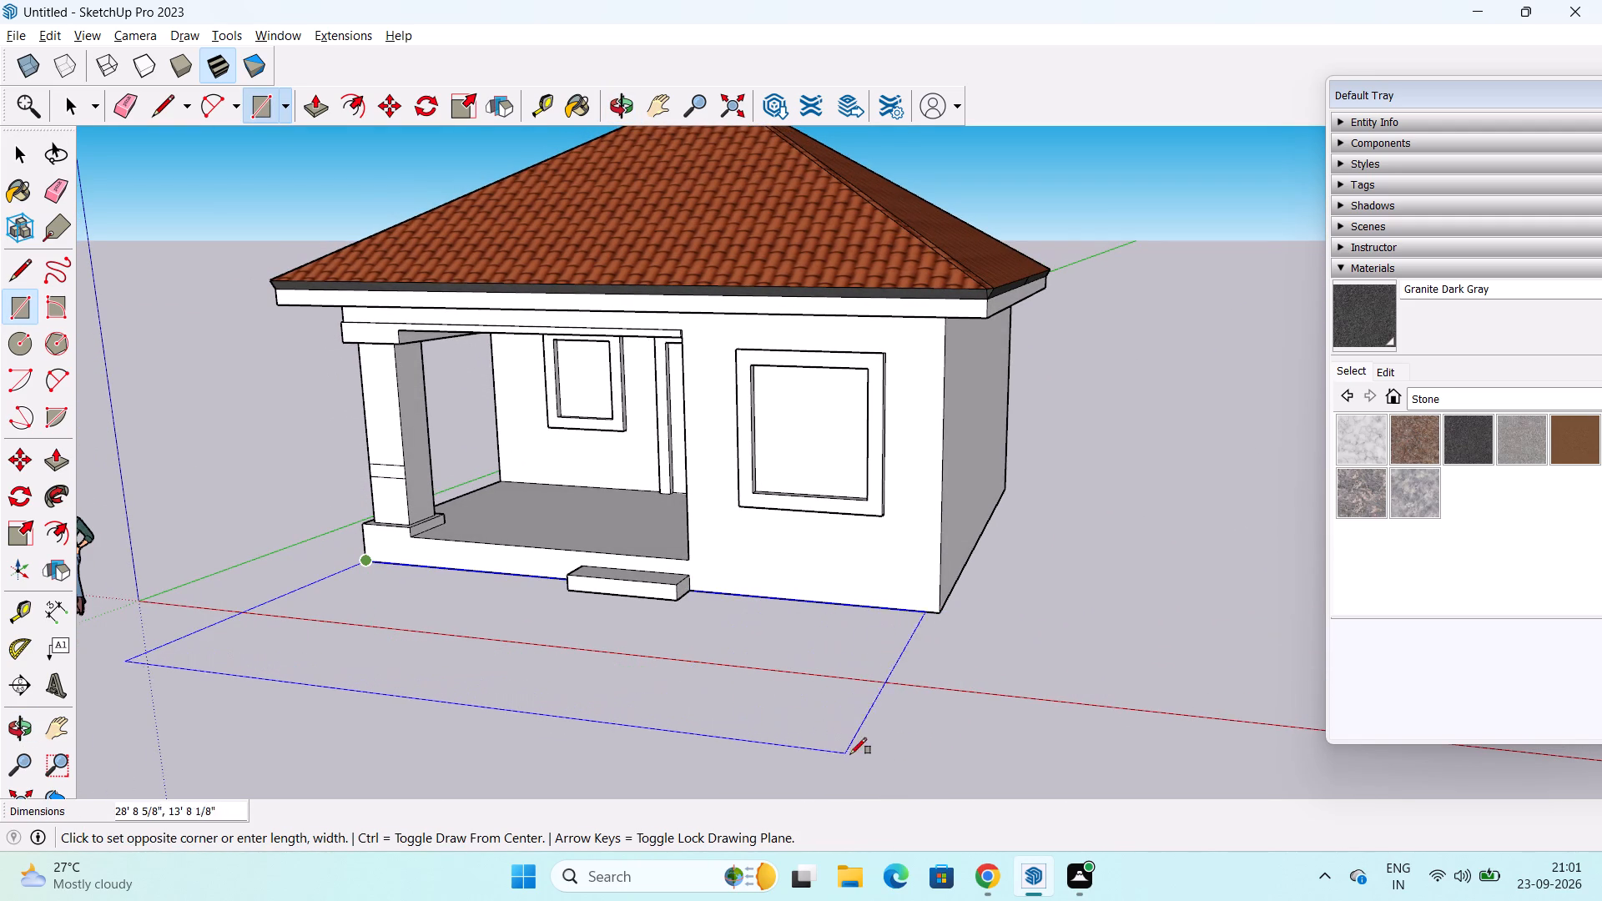
{"action": "left_click", "coordinate": [905, 766]}
Draw a ground rectangle about 25'11" by 6'6" along the blank side wall, starting from the house's front corner.
{"action": "middle_click_drag", "start_coordinate": [934, 745], "coordinate": [602, 787]}
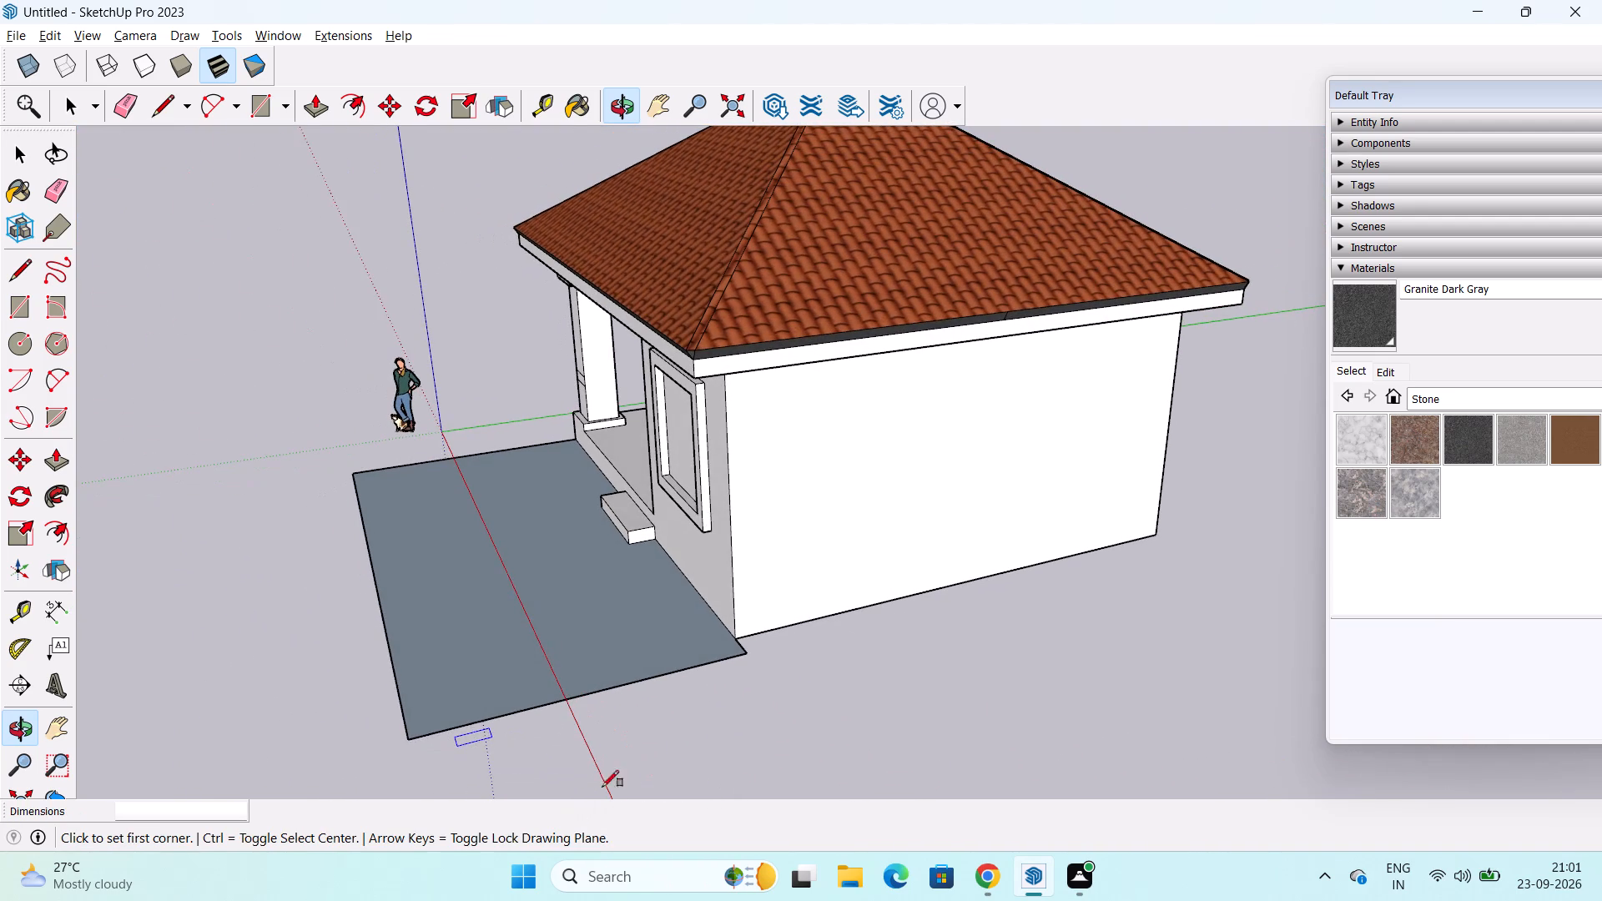
{"action": "middle_click_drag", "start_coordinate": [602, 787], "coordinate": [575, 816]}
{"action": "left_click", "coordinate": [739, 637]}
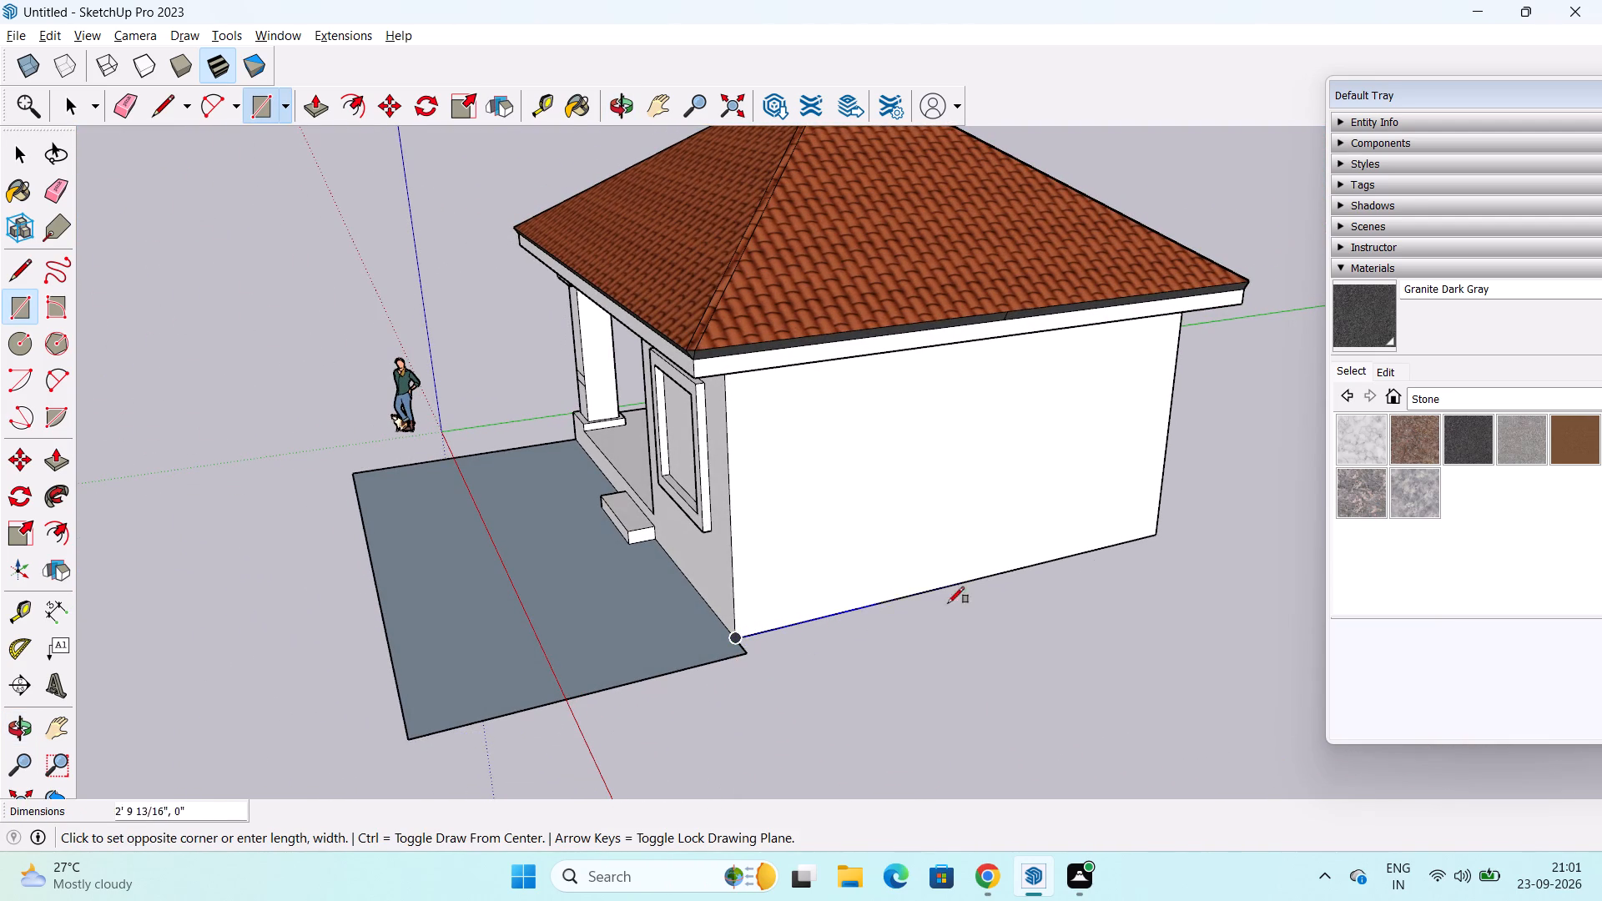
{"action": "middle_click_drag", "start_coordinate": [1316, 597], "coordinate": [1147, 622]}
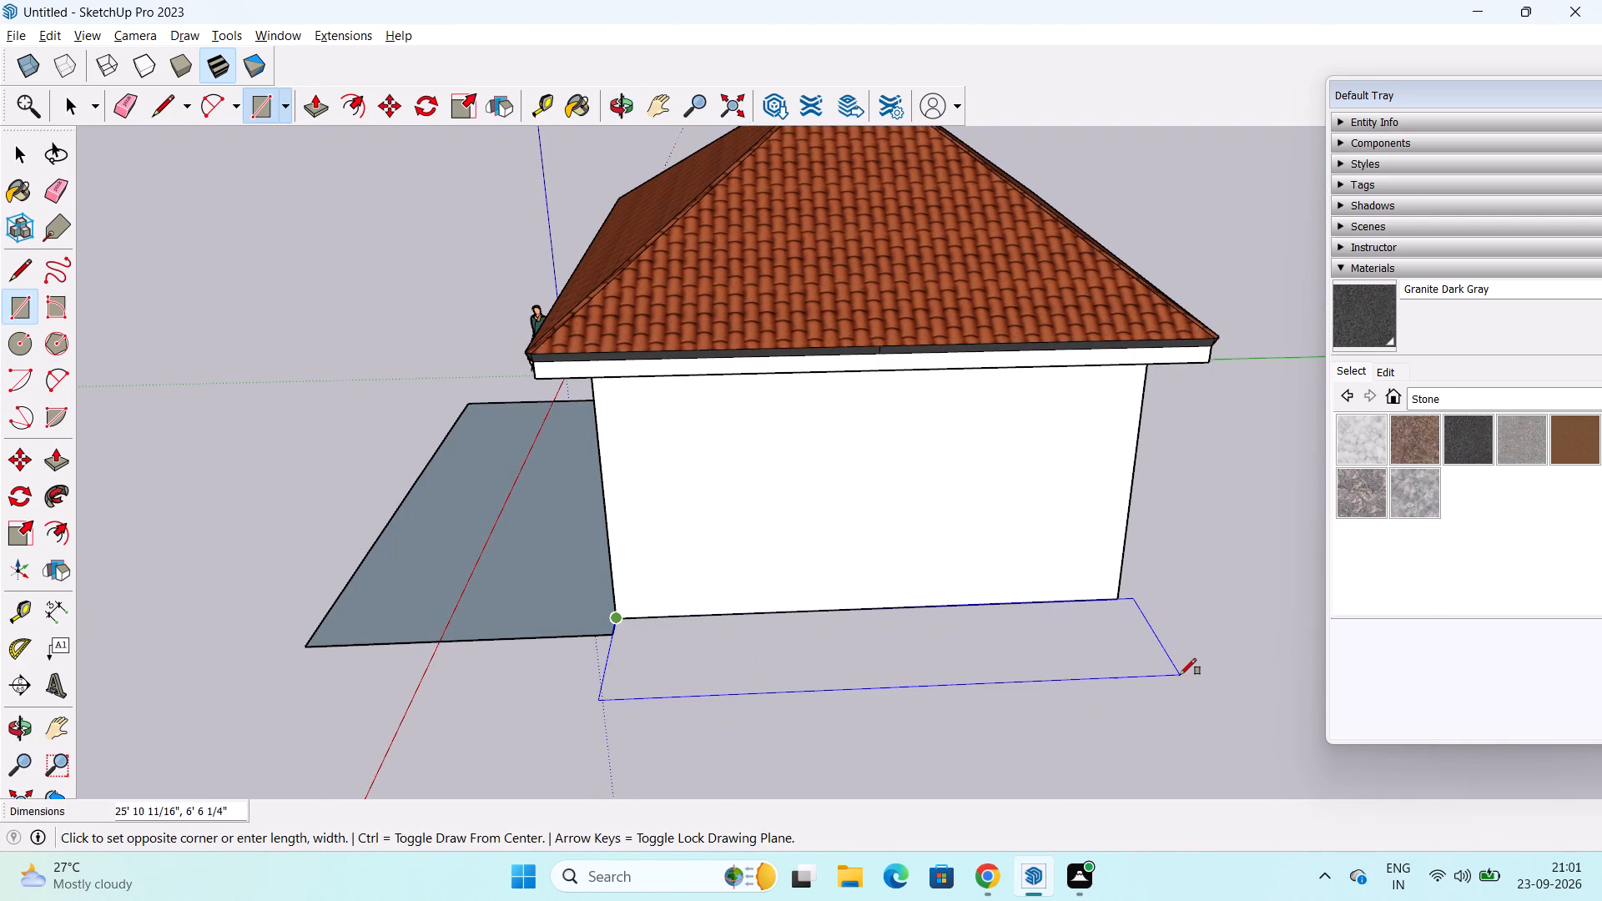
{"action": "left_click", "coordinate": [1180, 675]}
Draw a rectangle extending the front ground area sideways to line up with the outer corner of the blank side wall's strip.
{"action": "middle_click_drag", "start_coordinate": [590, 672], "coordinate": [713, 649]}
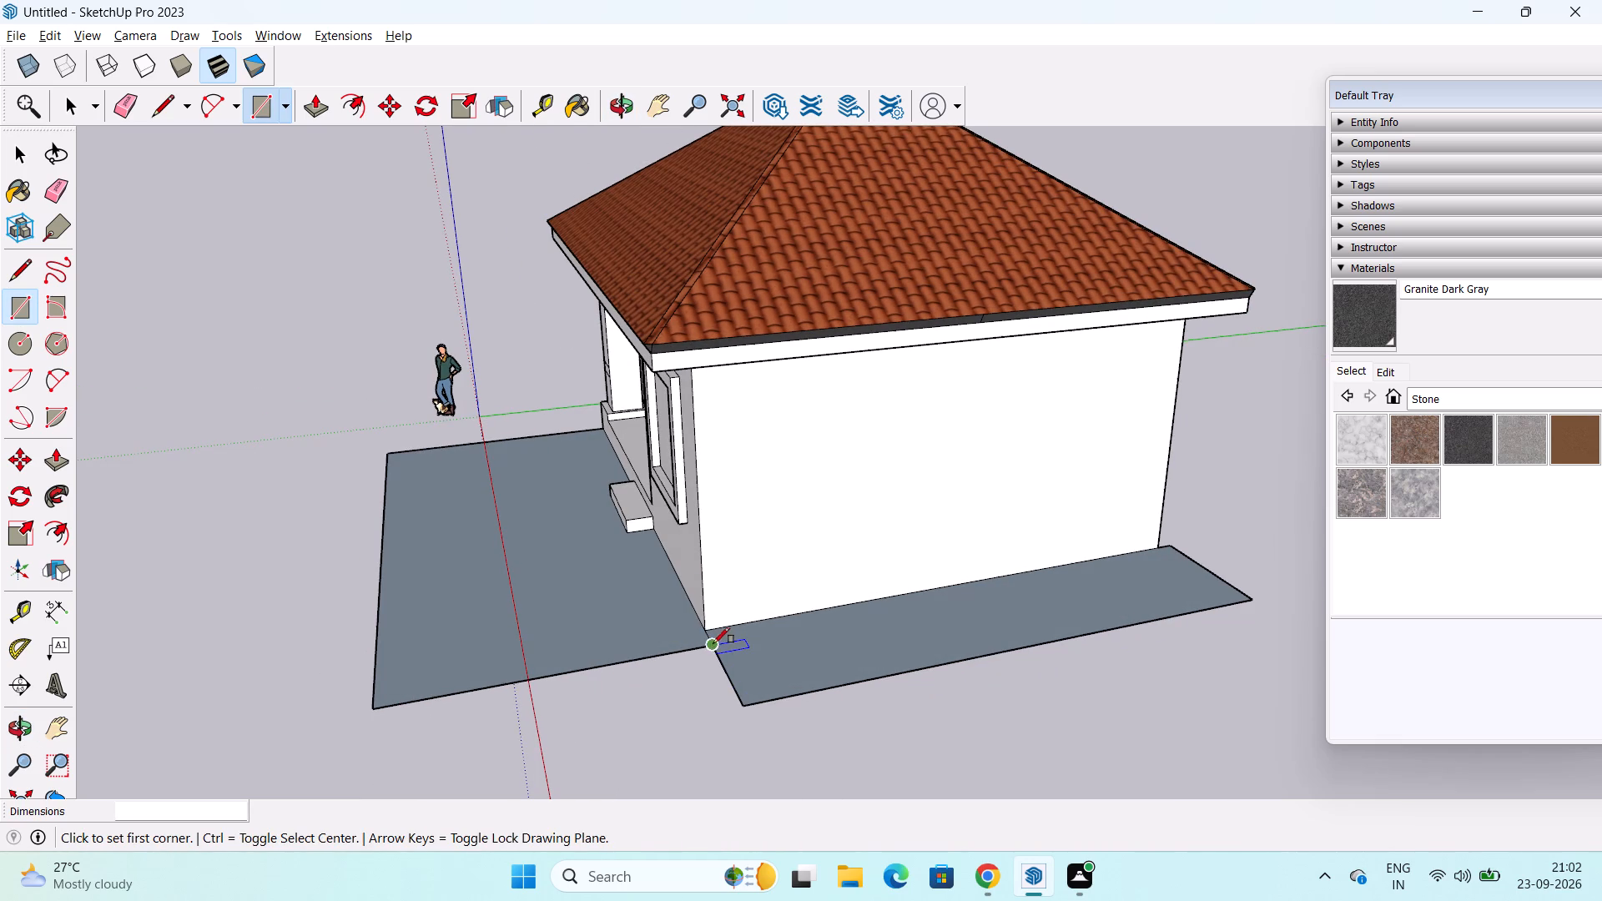
{"action": "left_click", "coordinate": [374, 710]}
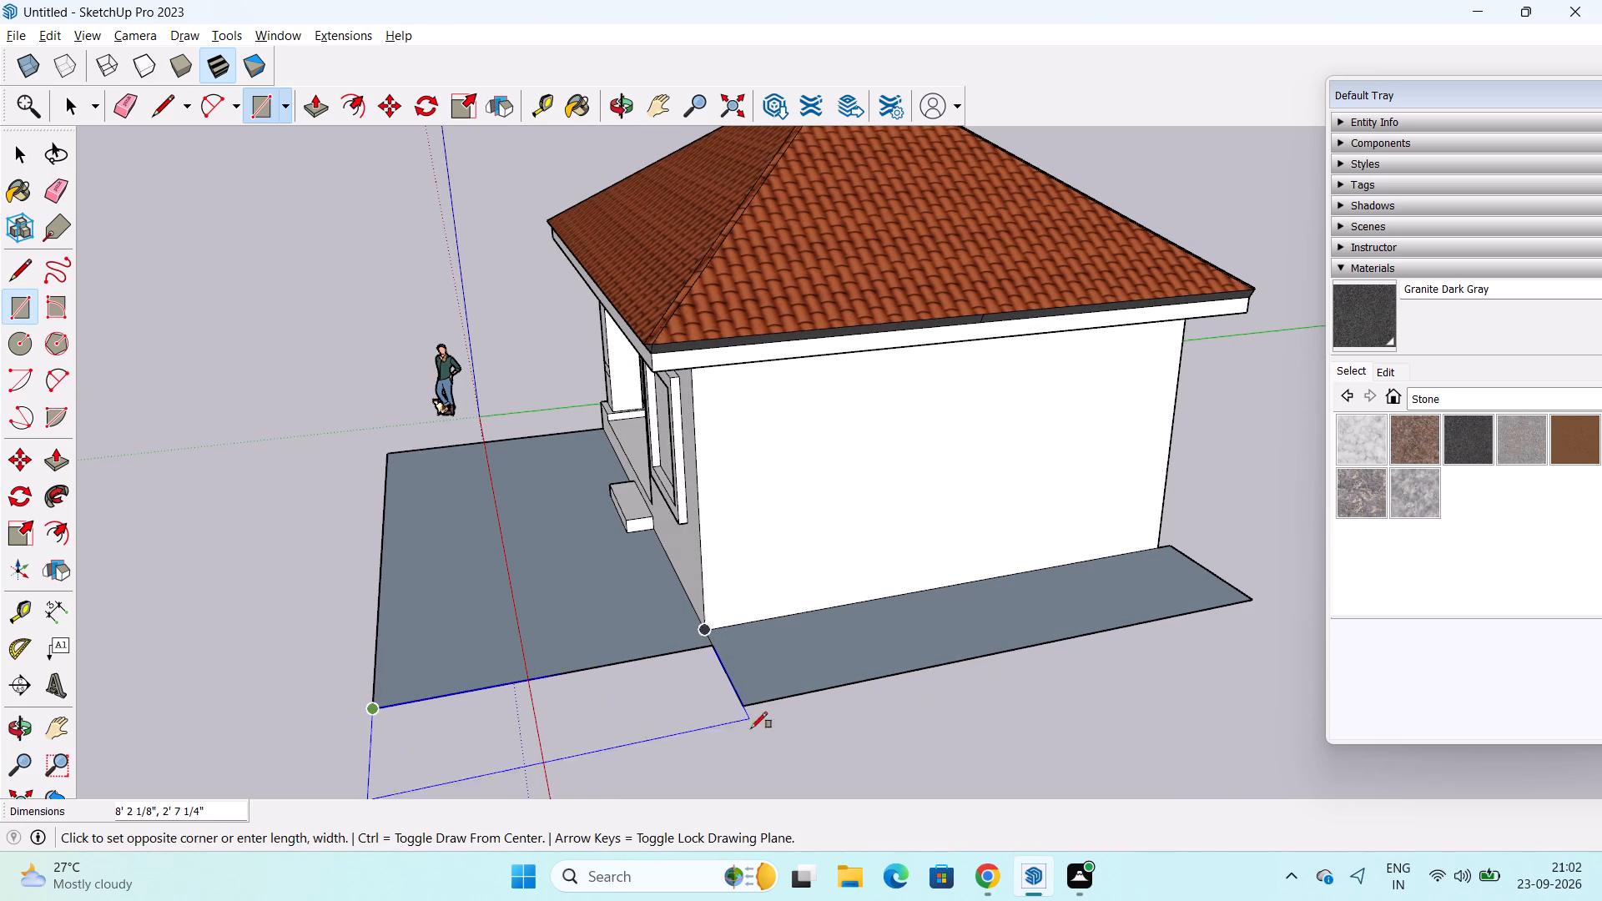
{"action": "left_click", "coordinate": [746, 706]}
Draw a ground rectangle about 39'4" by 11'11" along the porch-side wall, from the house's back corner to the front ground edge.
{"action": "scroll", "coordinate": [793, 672], "scroll_direction": "down", "scroll_amount": 3}
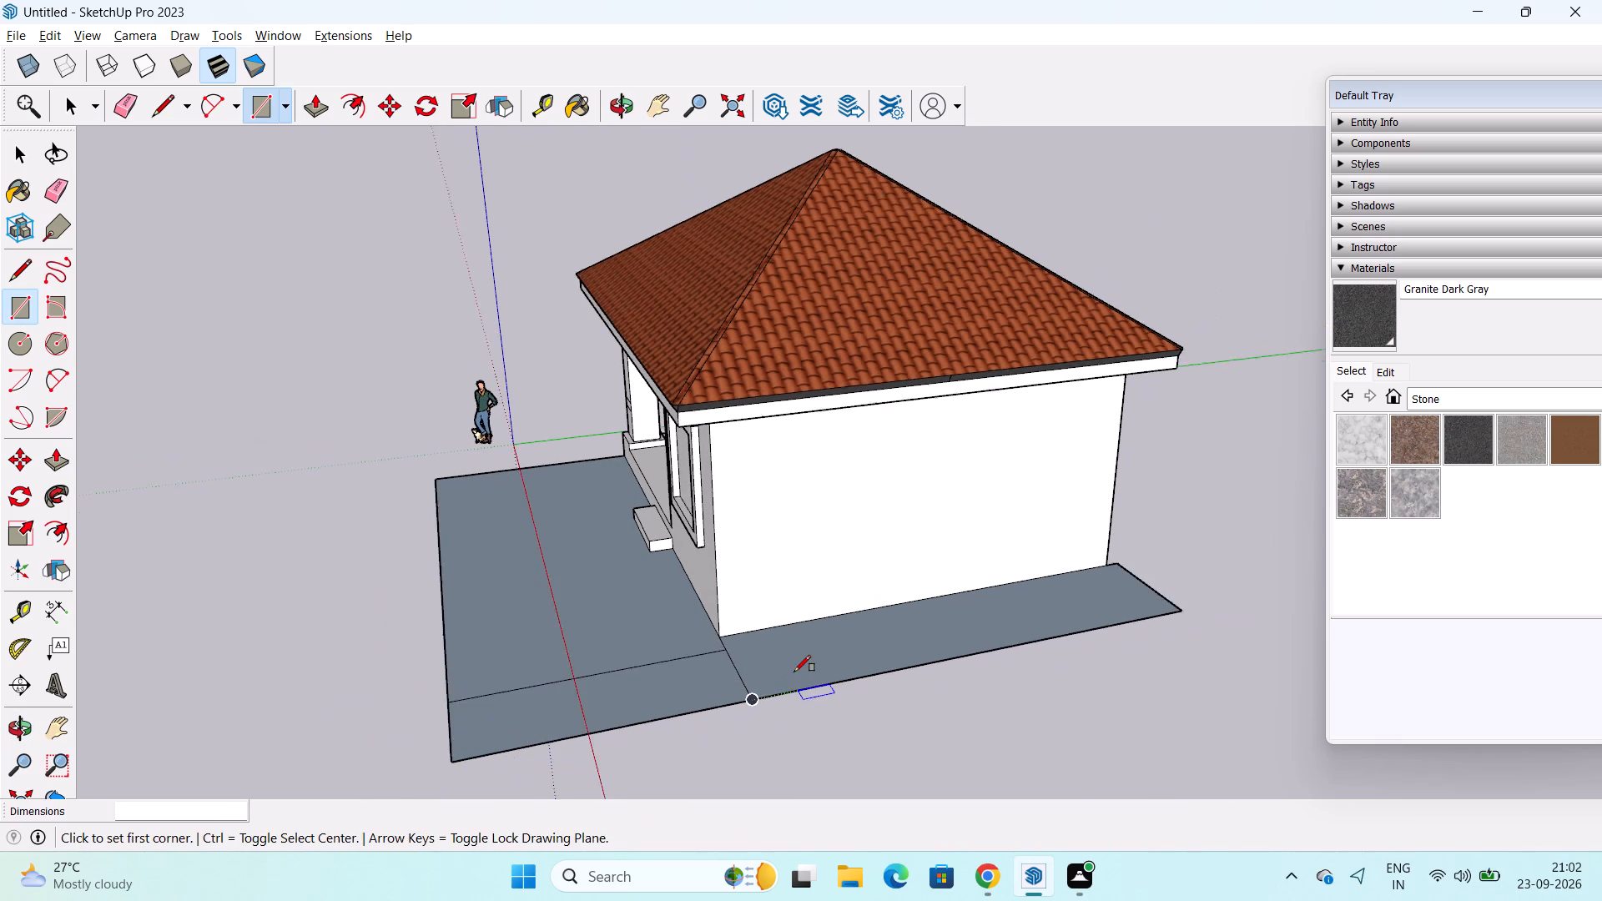
{"action": "middle_click_drag", "start_coordinate": [798, 665], "coordinate": [1258, 671]}
{"action": "middle_click_drag", "start_coordinate": [871, 695], "coordinate": [1129, 633]}
{"action": "middle_click_drag", "start_coordinate": [996, 691], "coordinate": [1101, 668]}
{"action": "scroll", "coordinate": [933, 674], "scroll_direction": "down", "scroll_amount": 1}
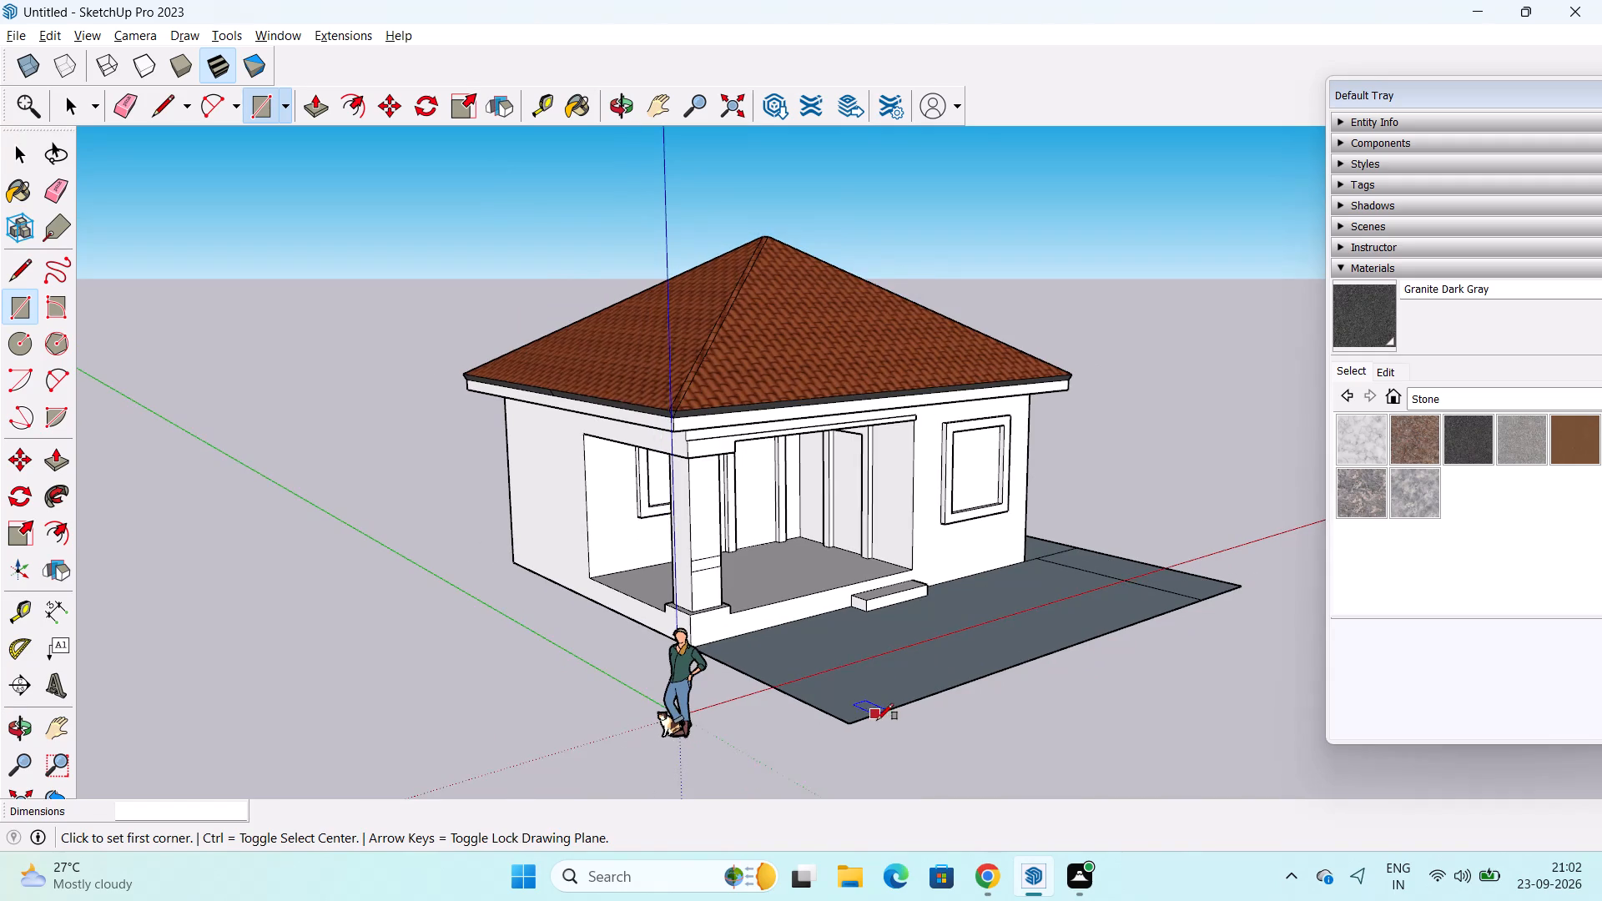
{"action": "middle_click_drag", "start_coordinate": [877, 719], "coordinate": [1049, 698]}
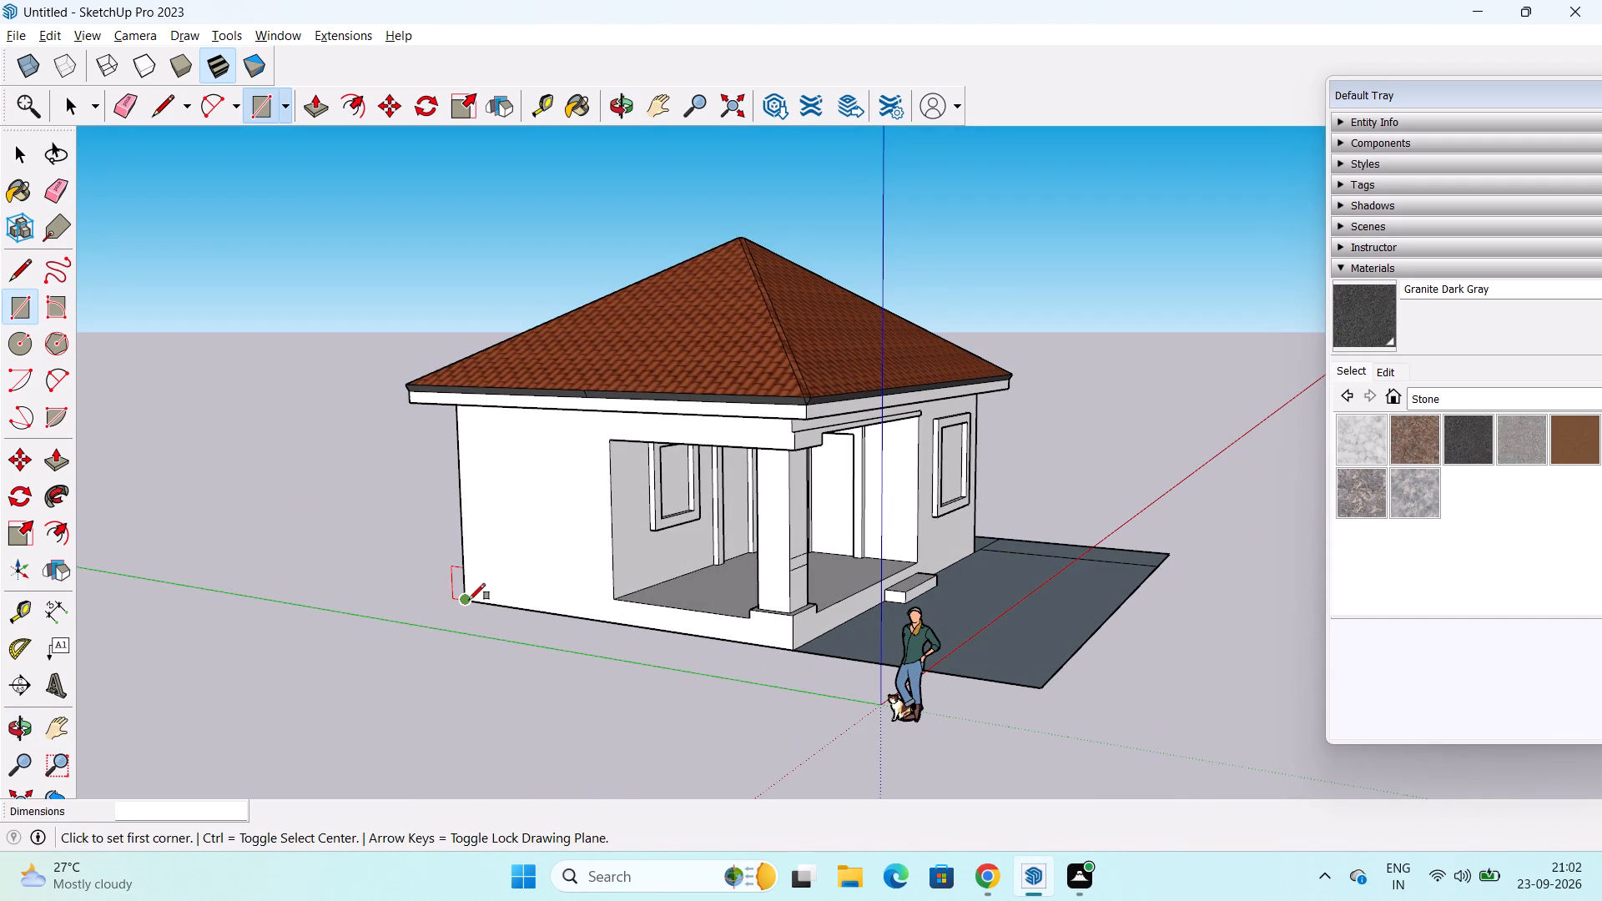
{"action": "left_click", "coordinate": [469, 598]}
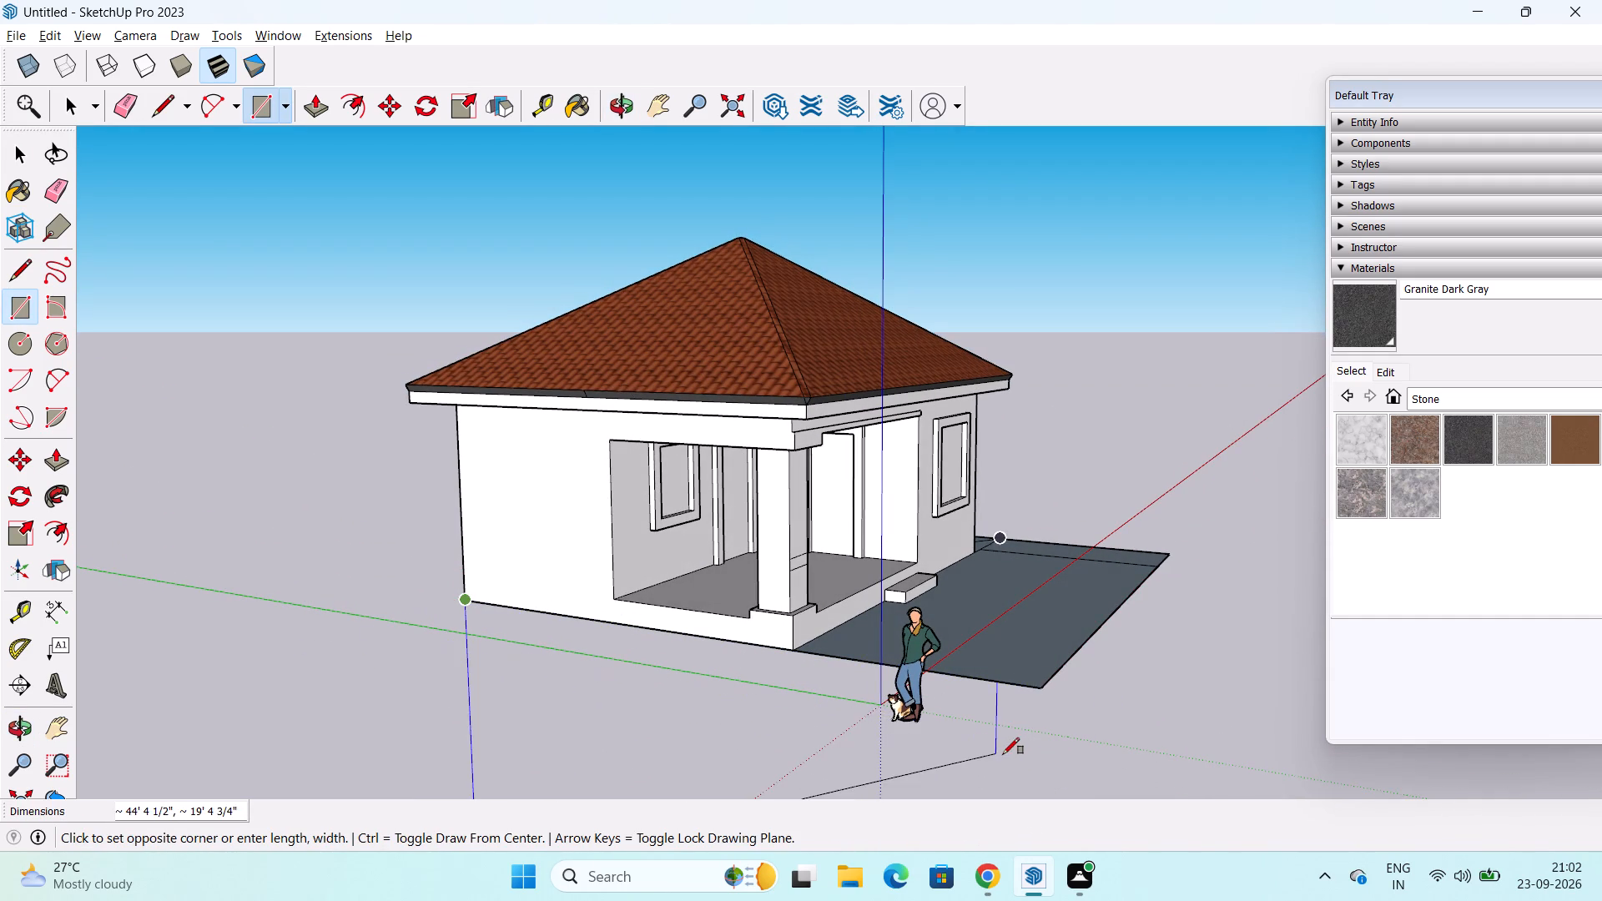
{"action": "middle_click_drag", "start_coordinate": [1012, 750], "coordinate": [1070, 678], "text": "shift"}
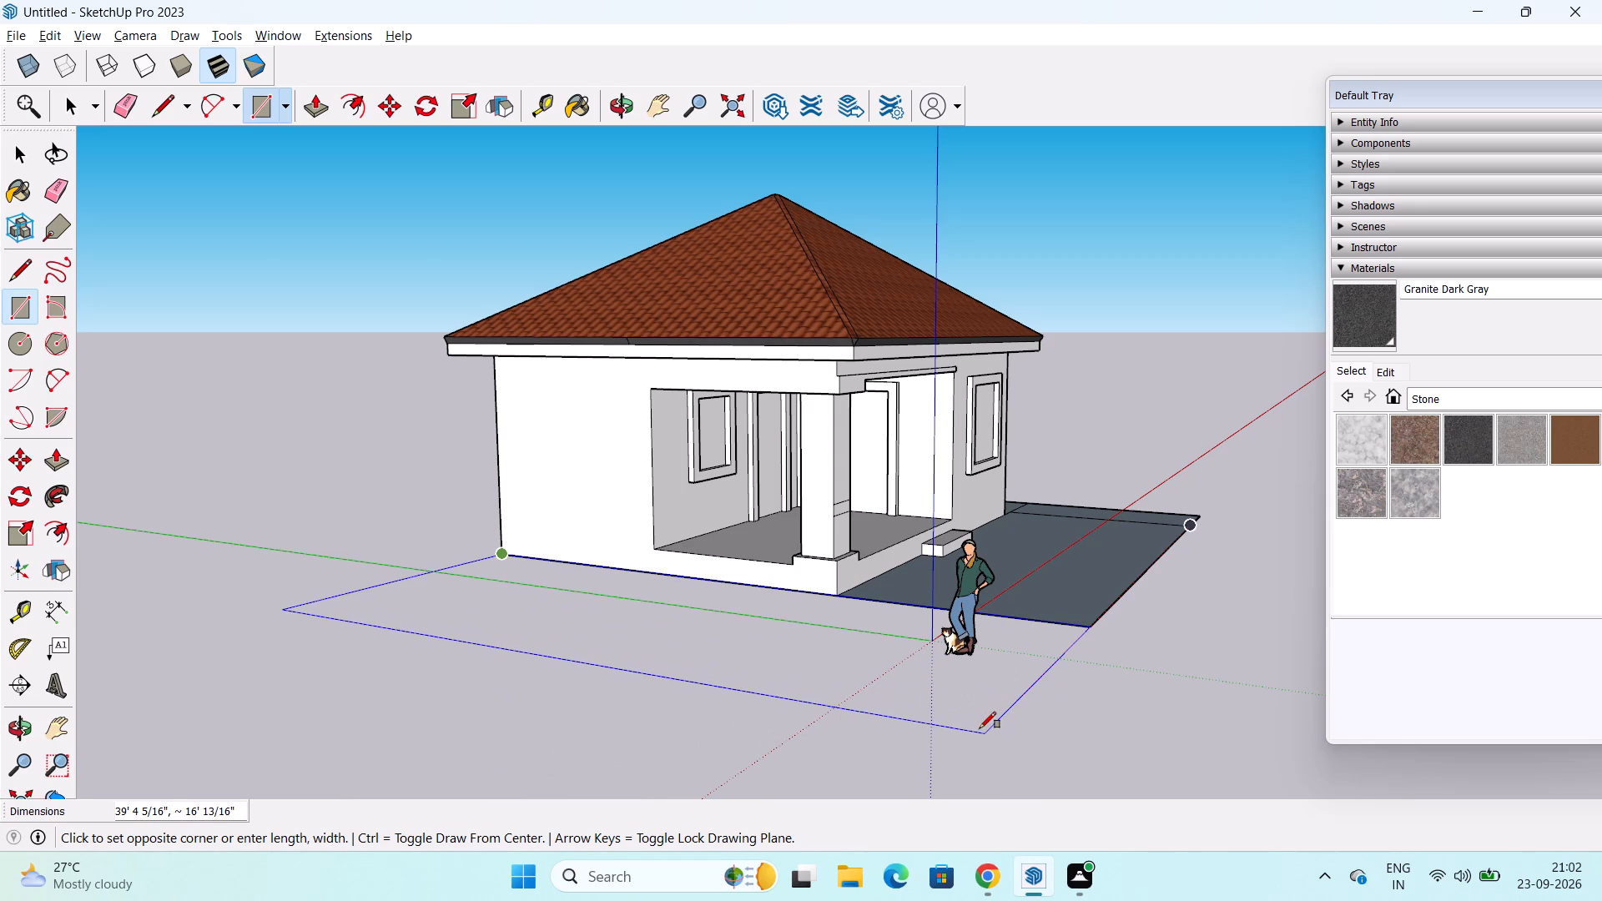
{"action": "left_click", "coordinate": [1017, 698]}
Draw a ground rectangle about 48'6" by 10'6" behind the house, spanning between the outer edges of both side strips.
{"action": "middle_click_drag", "start_coordinate": [1121, 684], "coordinate": [762, 760]}
{"action": "scroll", "coordinate": [773, 732], "scroll_direction": "up", "scroll_amount": 2}
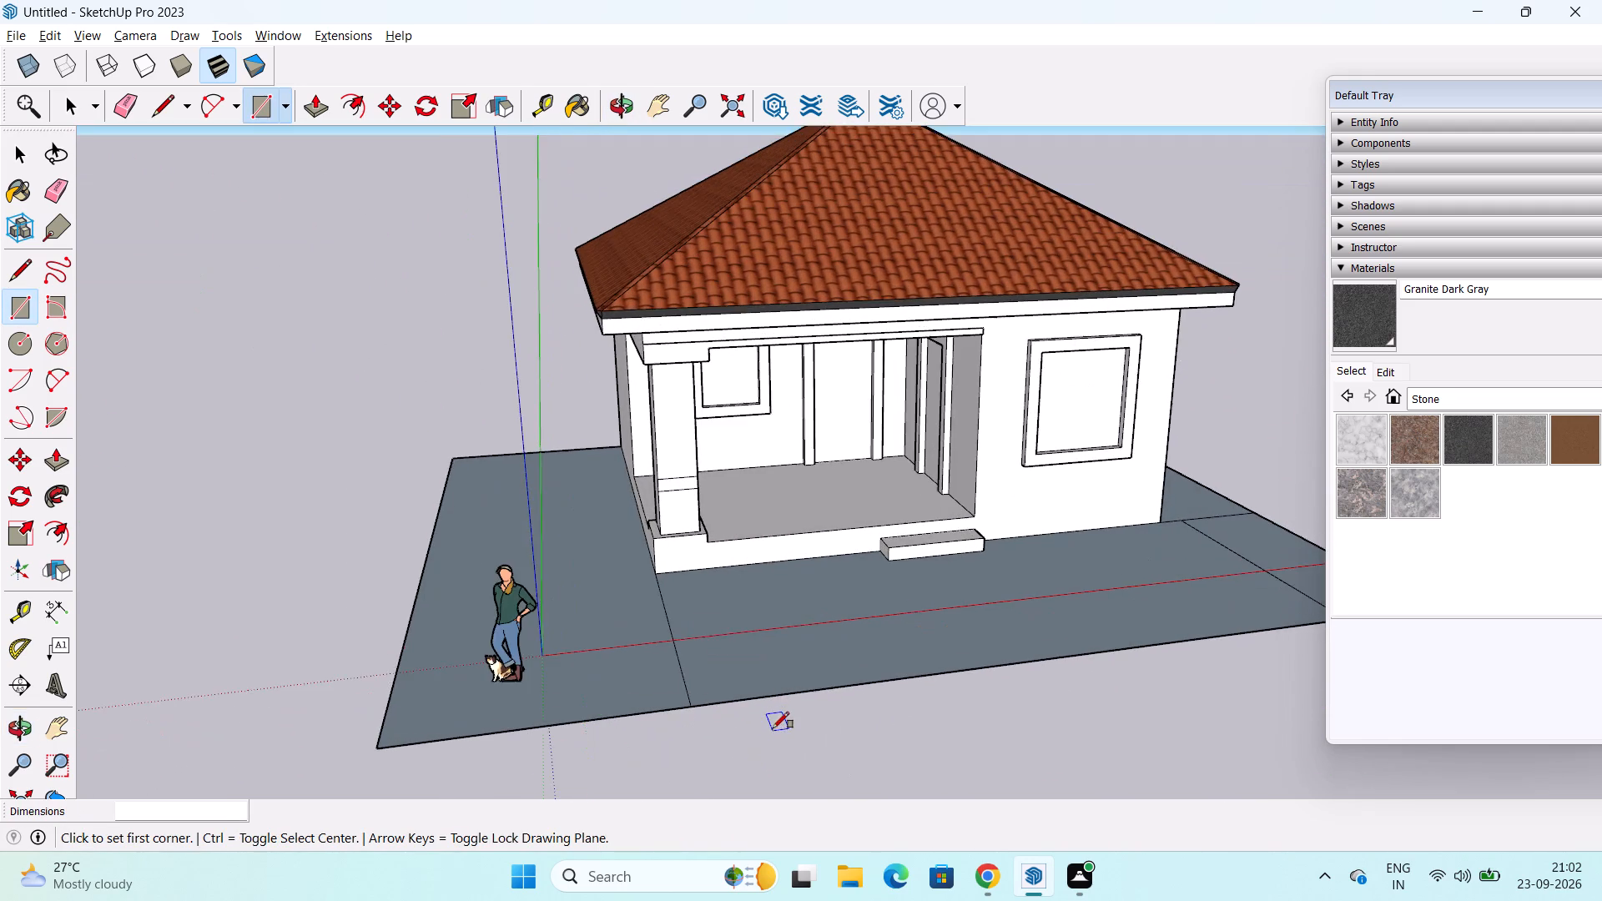
{"action": "middle_click_drag", "start_coordinate": [773, 725], "coordinate": [668, 726]}
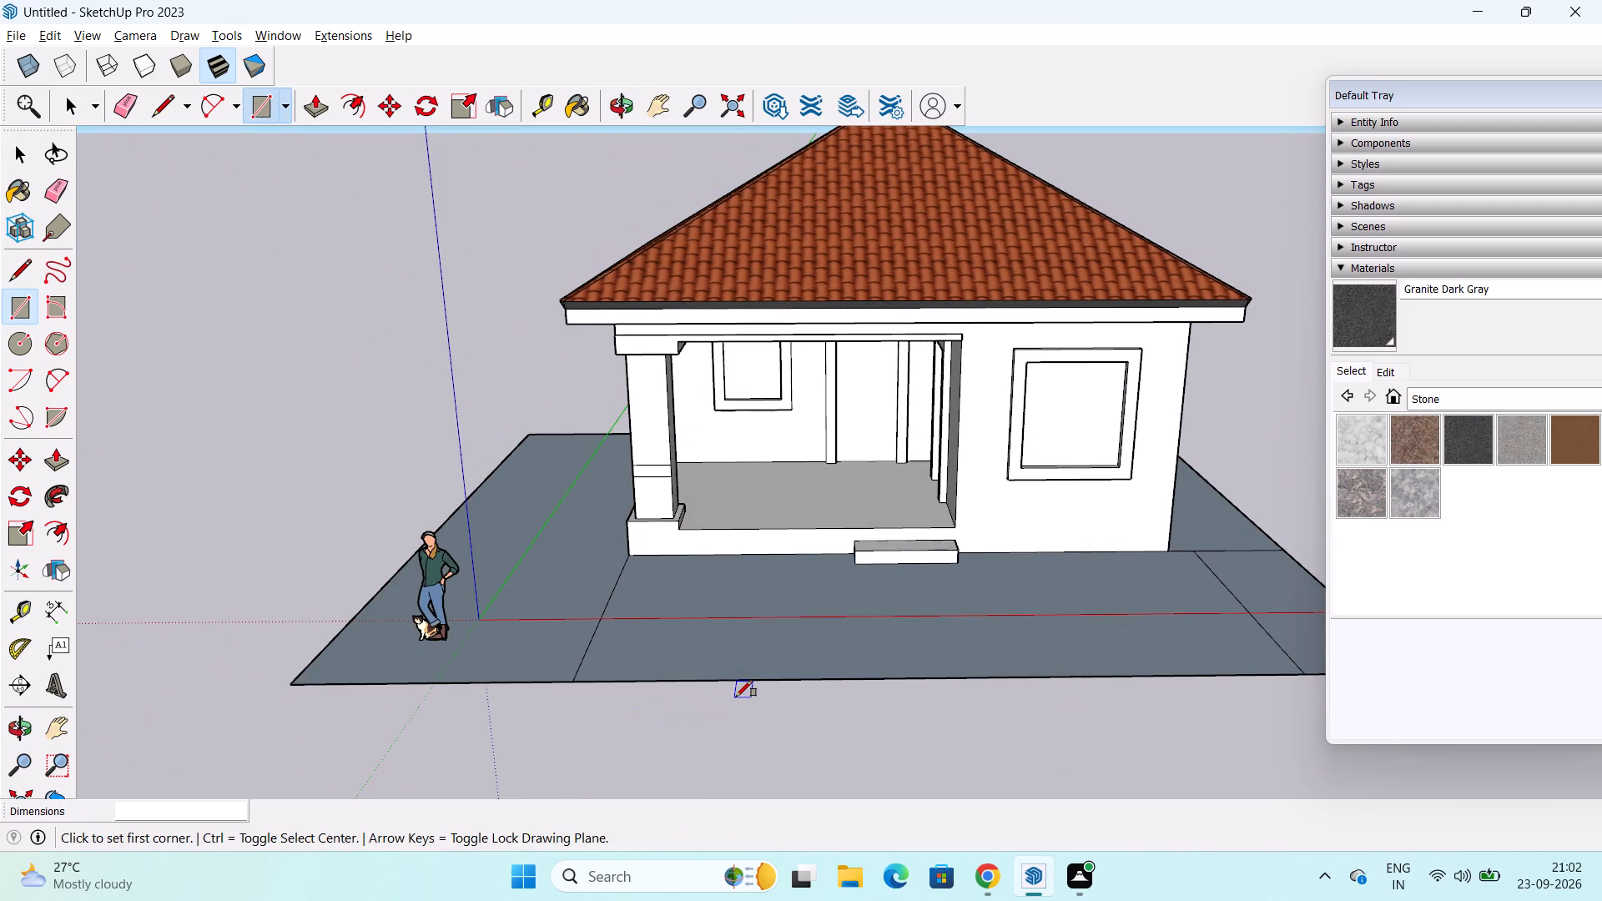
{"action": "middle_click_drag", "start_coordinate": [778, 656], "coordinate": [424, 684]}
{"action": "scroll", "coordinate": [940, 657], "scroll_direction": "down", "scroll_amount": 5}
{"action": "middle_click_drag", "start_coordinate": [984, 641], "coordinate": [548, 607]}
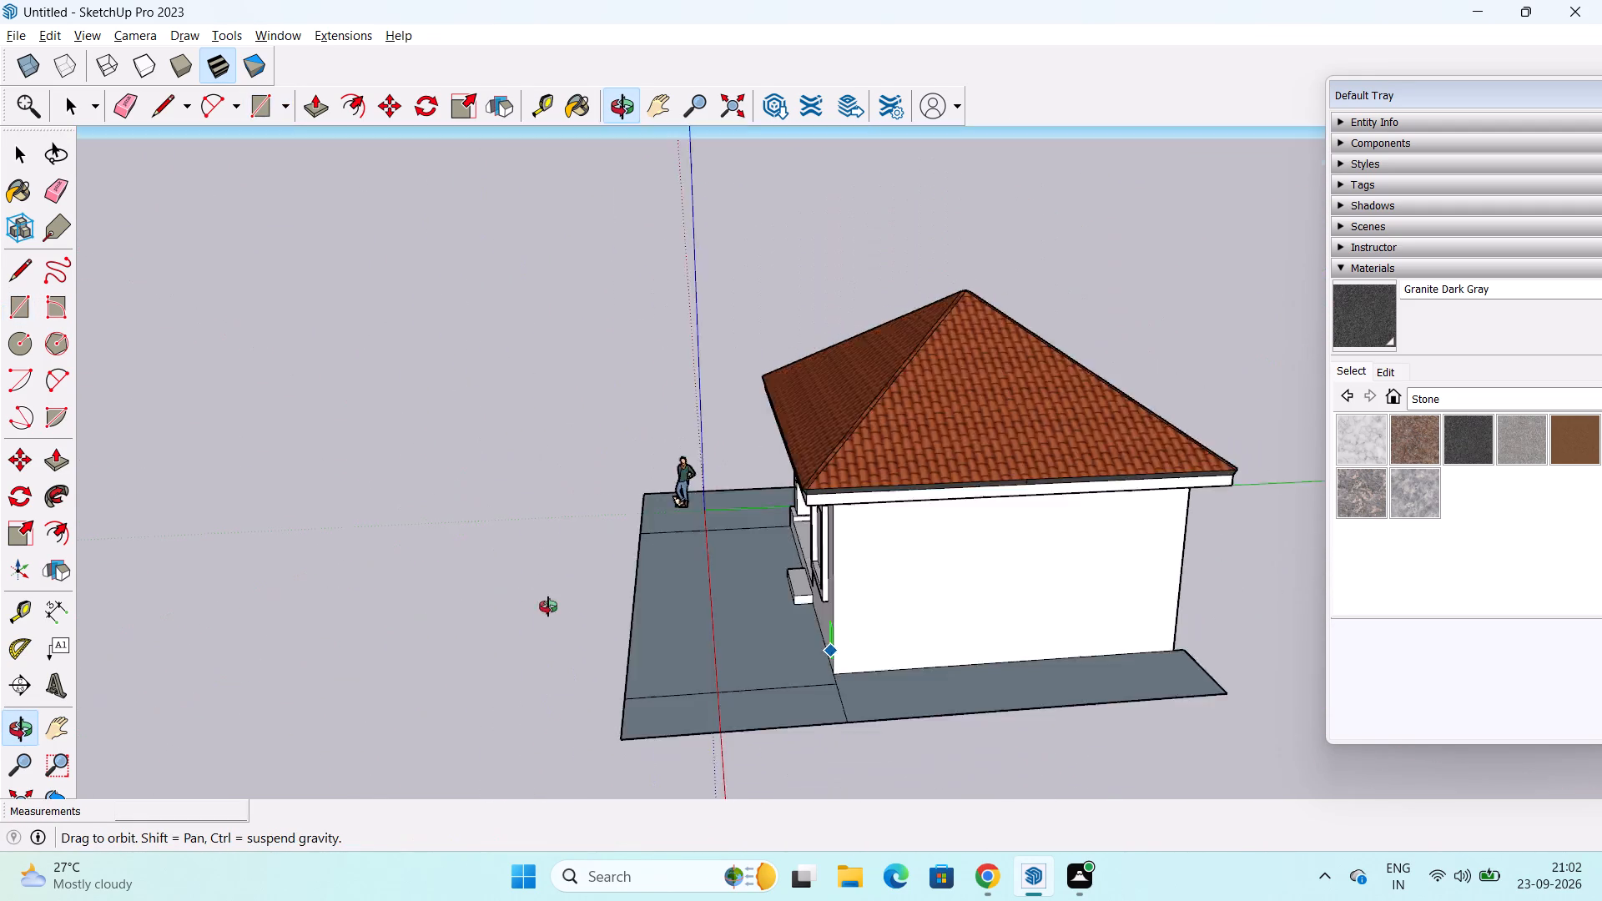
{"action": "middle_click_drag", "start_coordinate": [548, 607], "coordinate": [387, 600]}
{"action": "scroll", "coordinate": [824, 666], "scroll_direction": "down", "scroll_amount": 3}
{"action": "middle_click_drag", "start_coordinate": [844, 666], "coordinate": [537, 653]}
{"action": "middle_click_drag", "start_coordinate": [919, 687], "coordinate": [874, 763]}
{"action": "left_click", "coordinate": [1125, 669]}
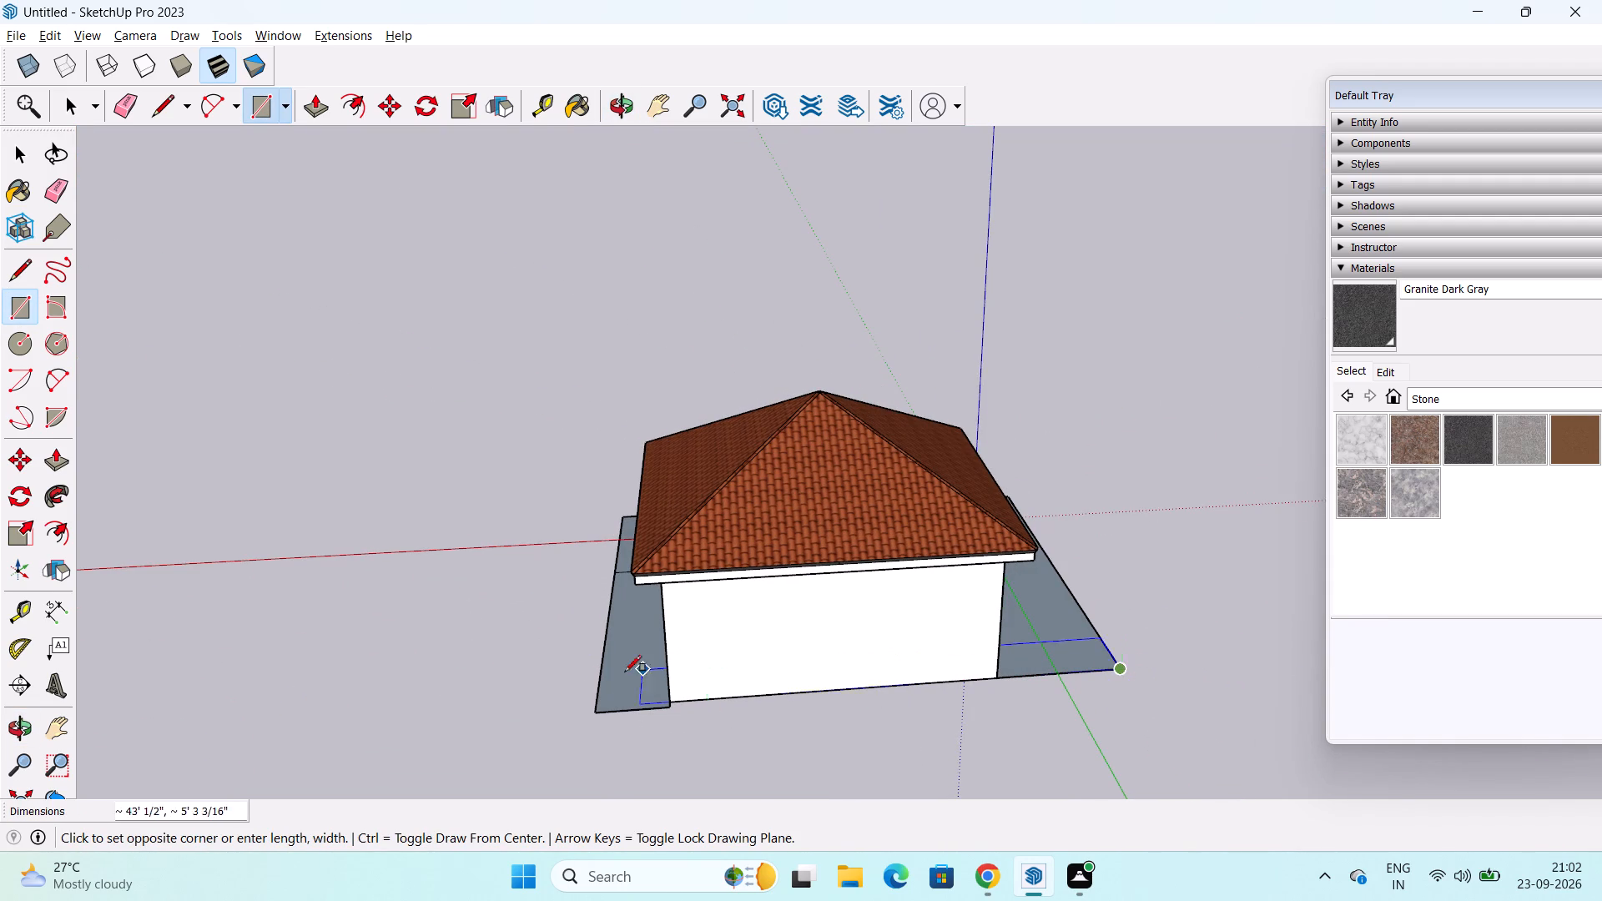
{"action": "left_click", "coordinate": [596, 786]}
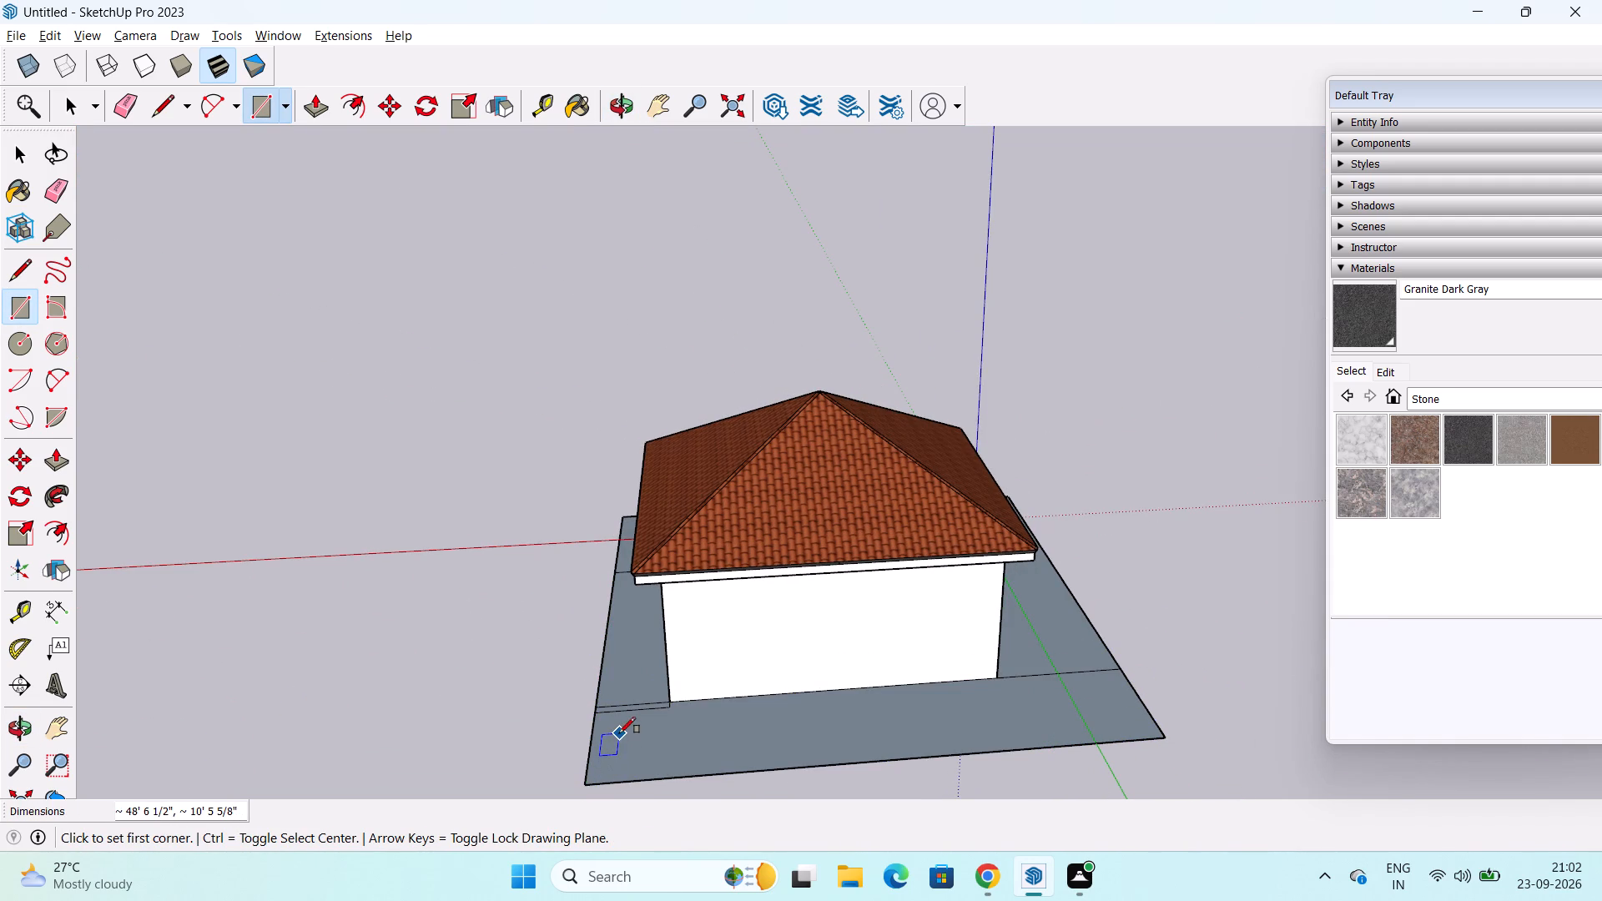
Erase the lines dividing the rear ground strip from the side strips at both back corners of the house.
{"action": "key", "text": "space"}
{"action": "key", "text": "e"}
{"action": "middle_click_drag", "start_coordinate": [621, 722], "coordinate": [733, 710]}
{"action": "scroll", "coordinate": [733, 710], "scroll_direction": "up", "scroll_amount": 2}
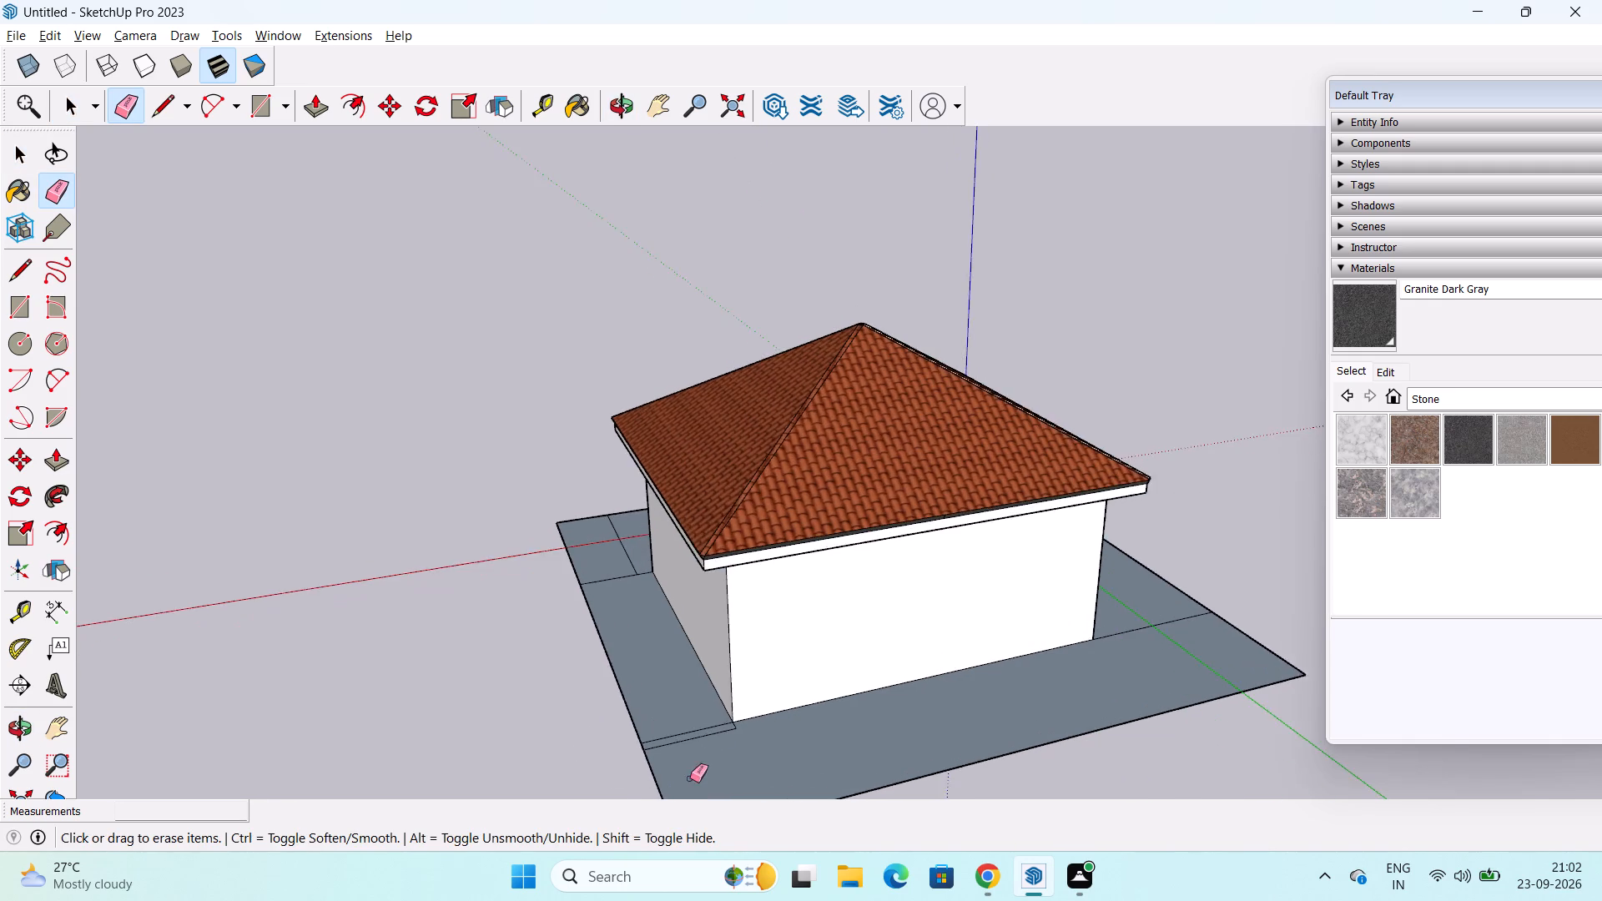
{"action": "scroll", "coordinate": [690, 778], "scroll_direction": "up", "scroll_amount": 2}
{"action": "left_click", "coordinate": [706, 717]}
{"action": "left_click", "coordinate": [707, 728]}
{"action": "middle_click_drag", "start_coordinate": [796, 728], "coordinate": [542, 724]}
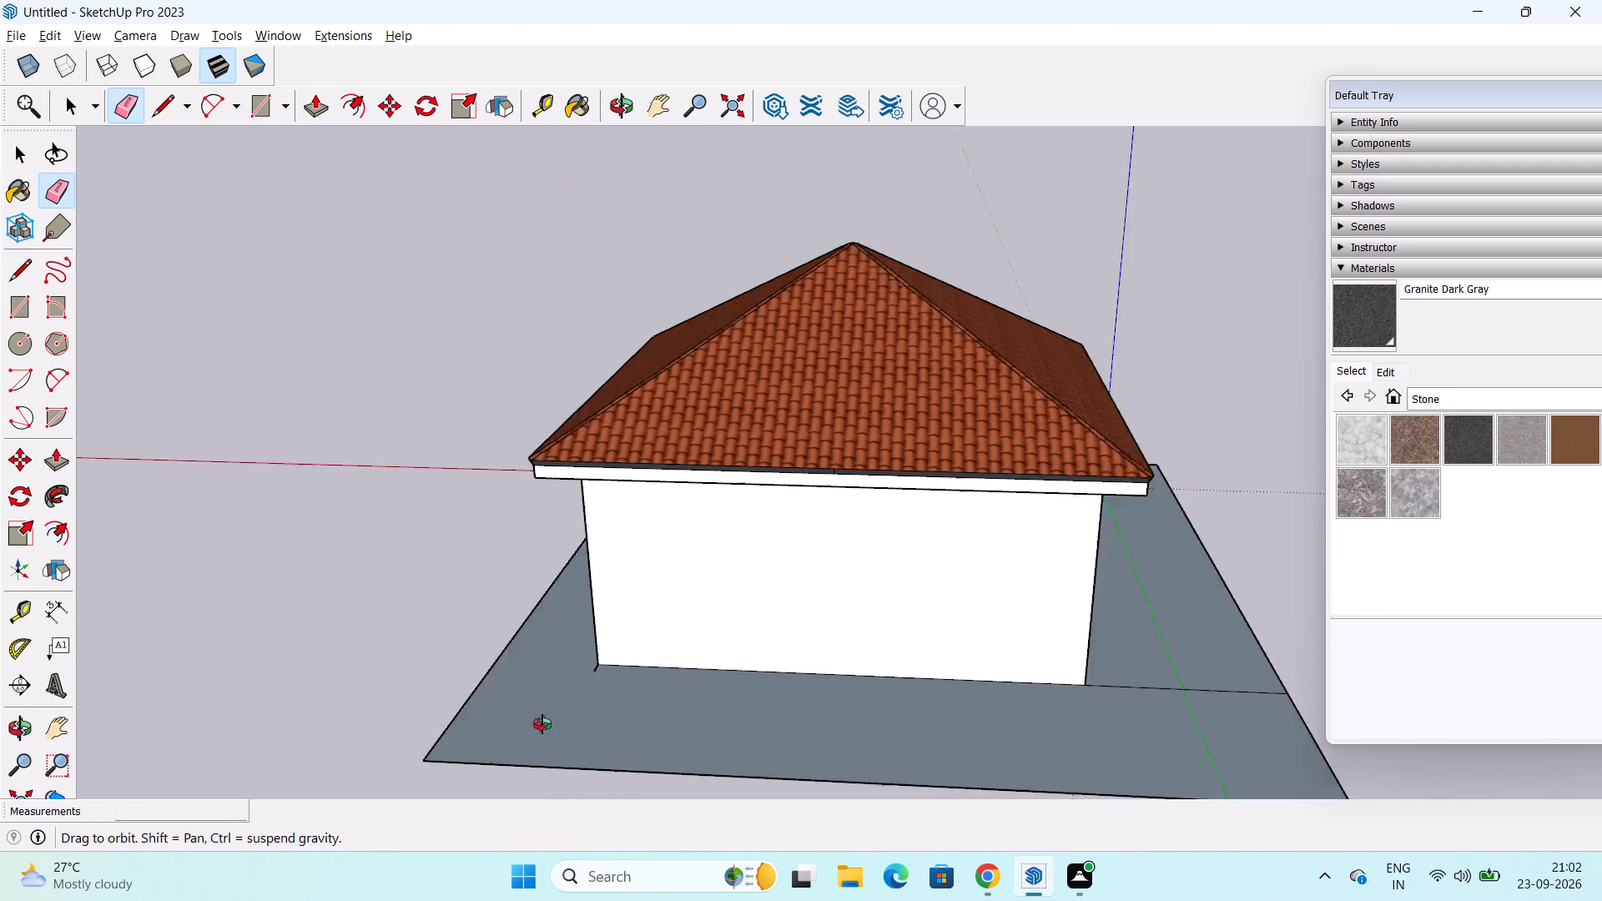
{"action": "middle_click_drag", "start_coordinate": [542, 724], "coordinate": [513, 724]}
{"action": "left_click", "coordinate": [1094, 719]}
Erase the lines dividing the front ground area from the side strips at the porch corner and the opposite front corner.
{"action": "scroll", "coordinate": [1173, 686], "scroll_direction": "down", "scroll_amount": 3}
{"action": "middle_click_drag", "start_coordinate": [1166, 666], "coordinate": [930, 668]}
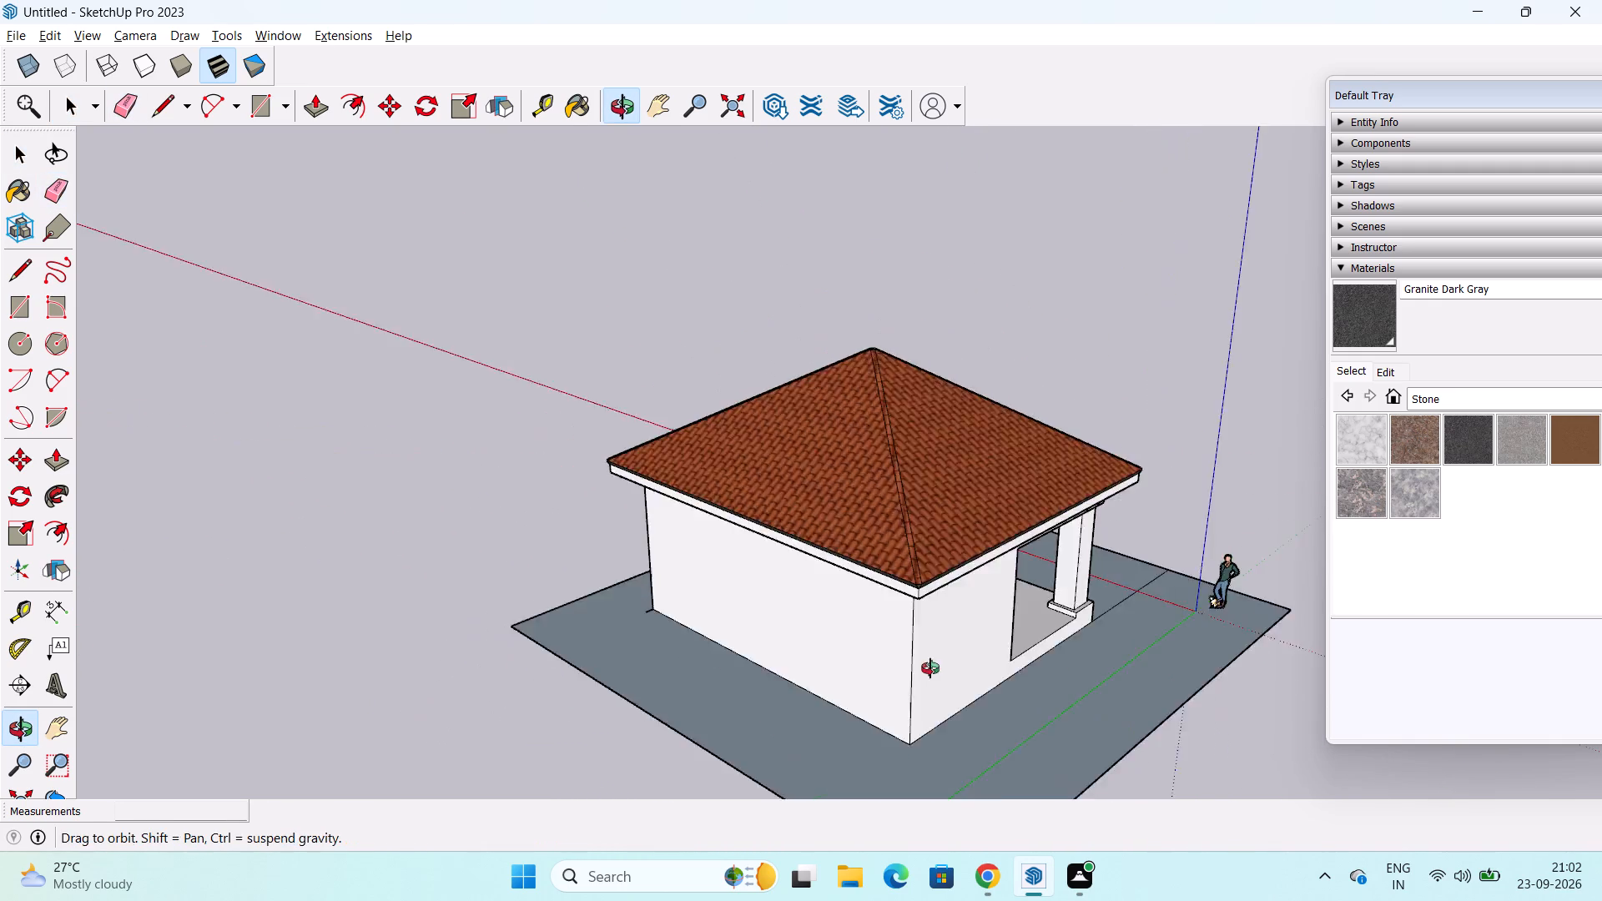
{"action": "middle_click_drag", "start_coordinate": [930, 668], "coordinate": [547, 672]}
{"action": "middle_click_drag", "start_coordinate": [935, 667], "coordinate": [538, 649]}
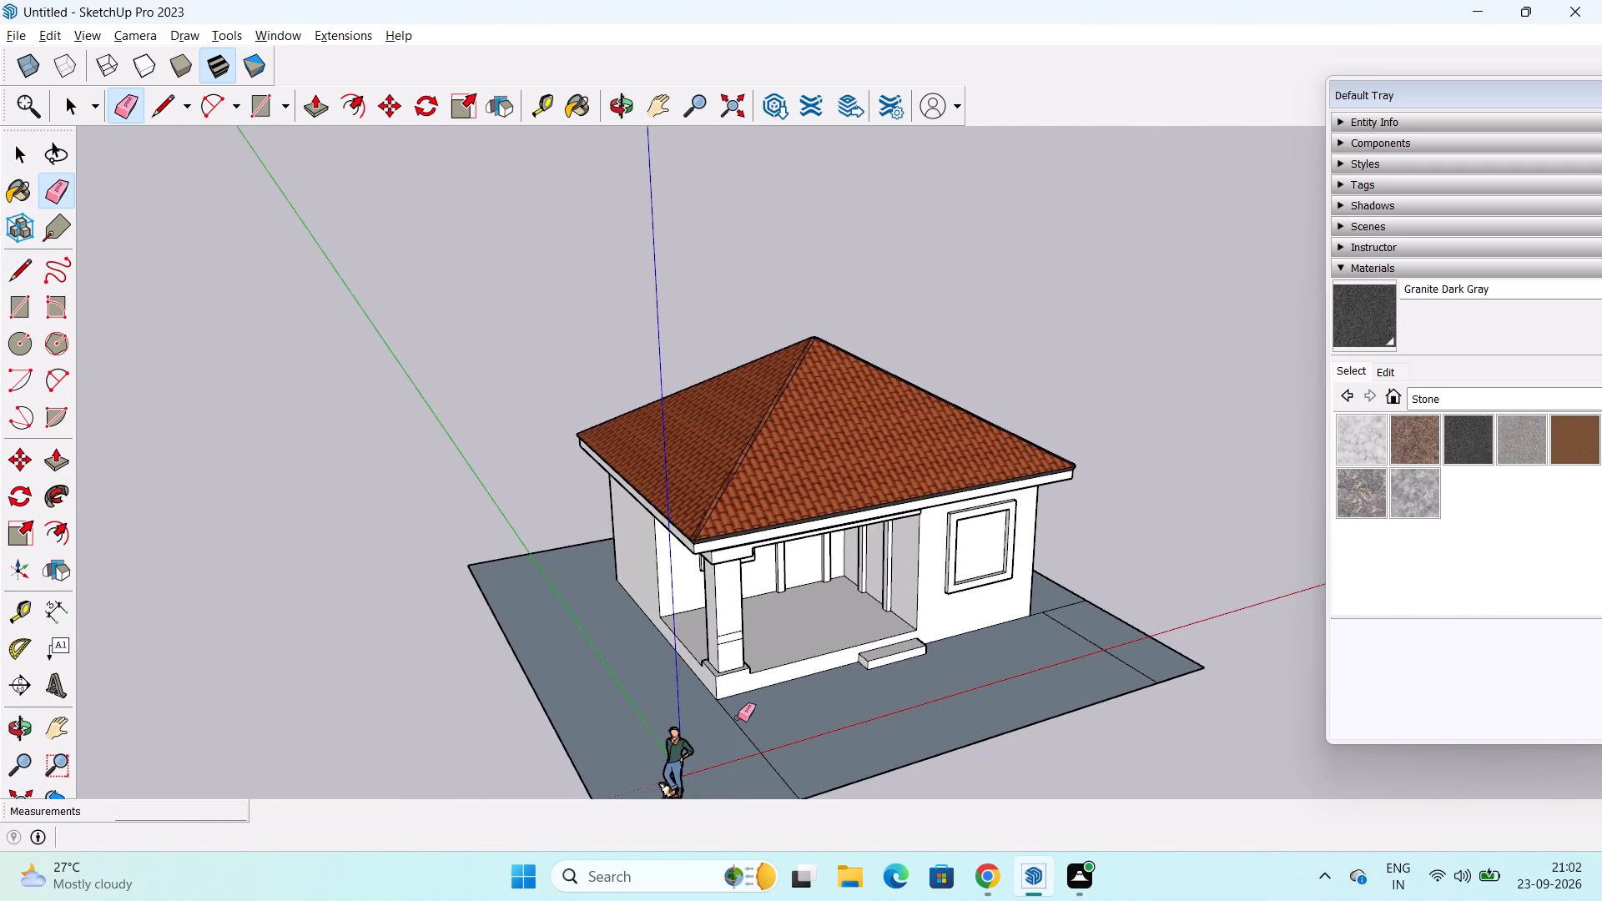
{"action": "left_click", "coordinate": [738, 721]}
{"action": "middle_click_drag", "start_coordinate": [785, 756], "coordinate": [542, 731]}
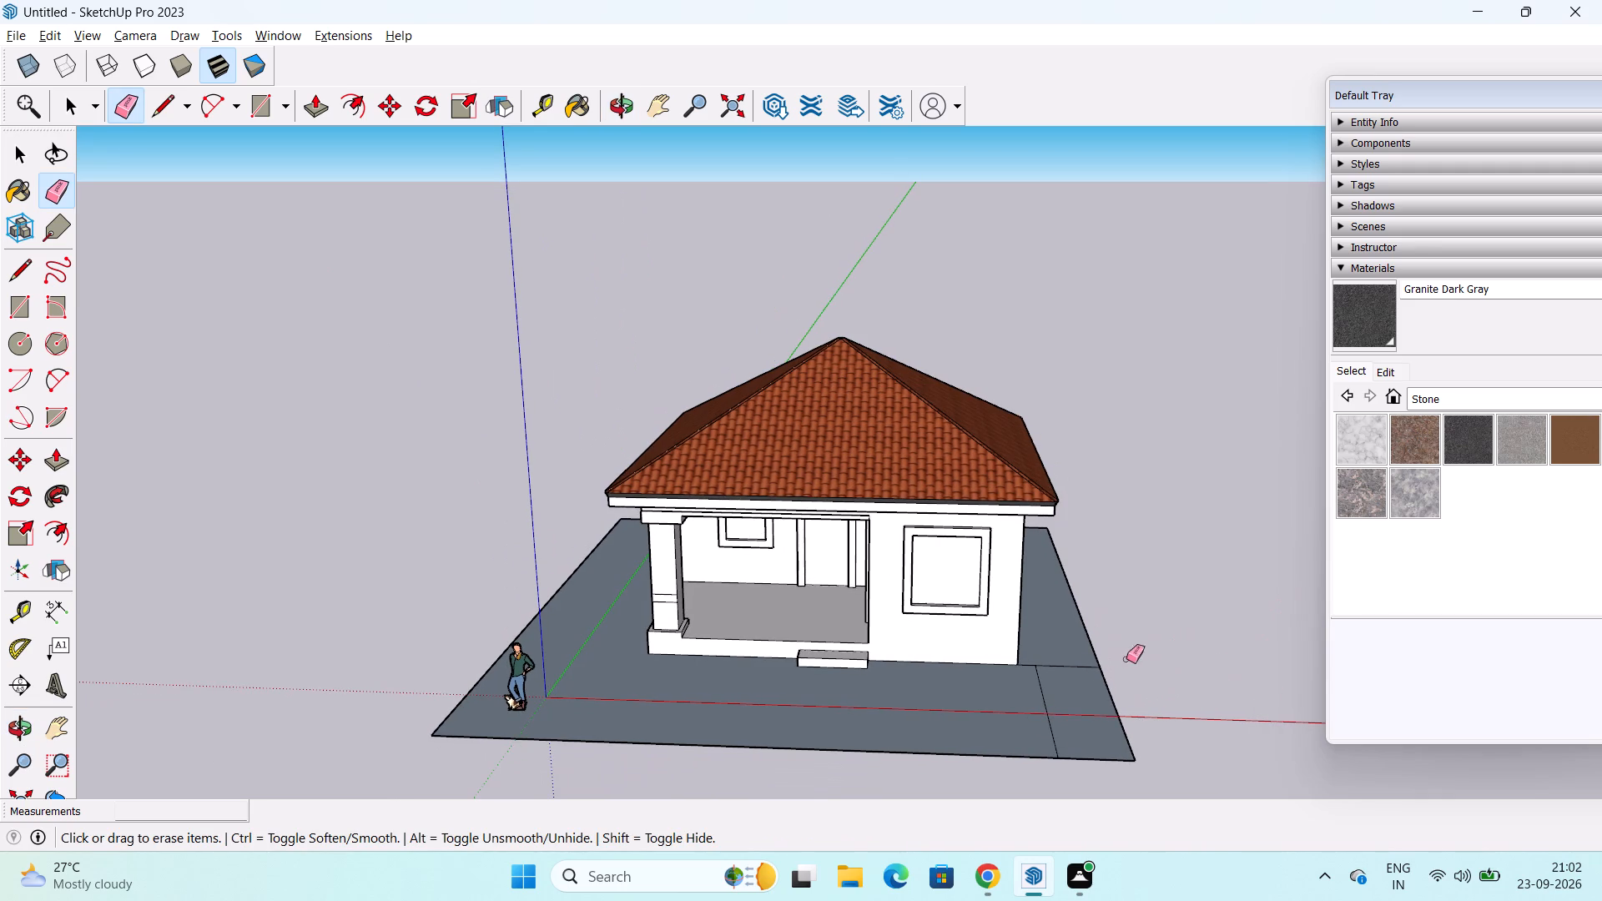
{"action": "left_click", "coordinate": [1062, 662]}
{"action": "left_click", "coordinate": [1038, 680]}
{"action": "left_click", "coordinate": [1055, 665]}
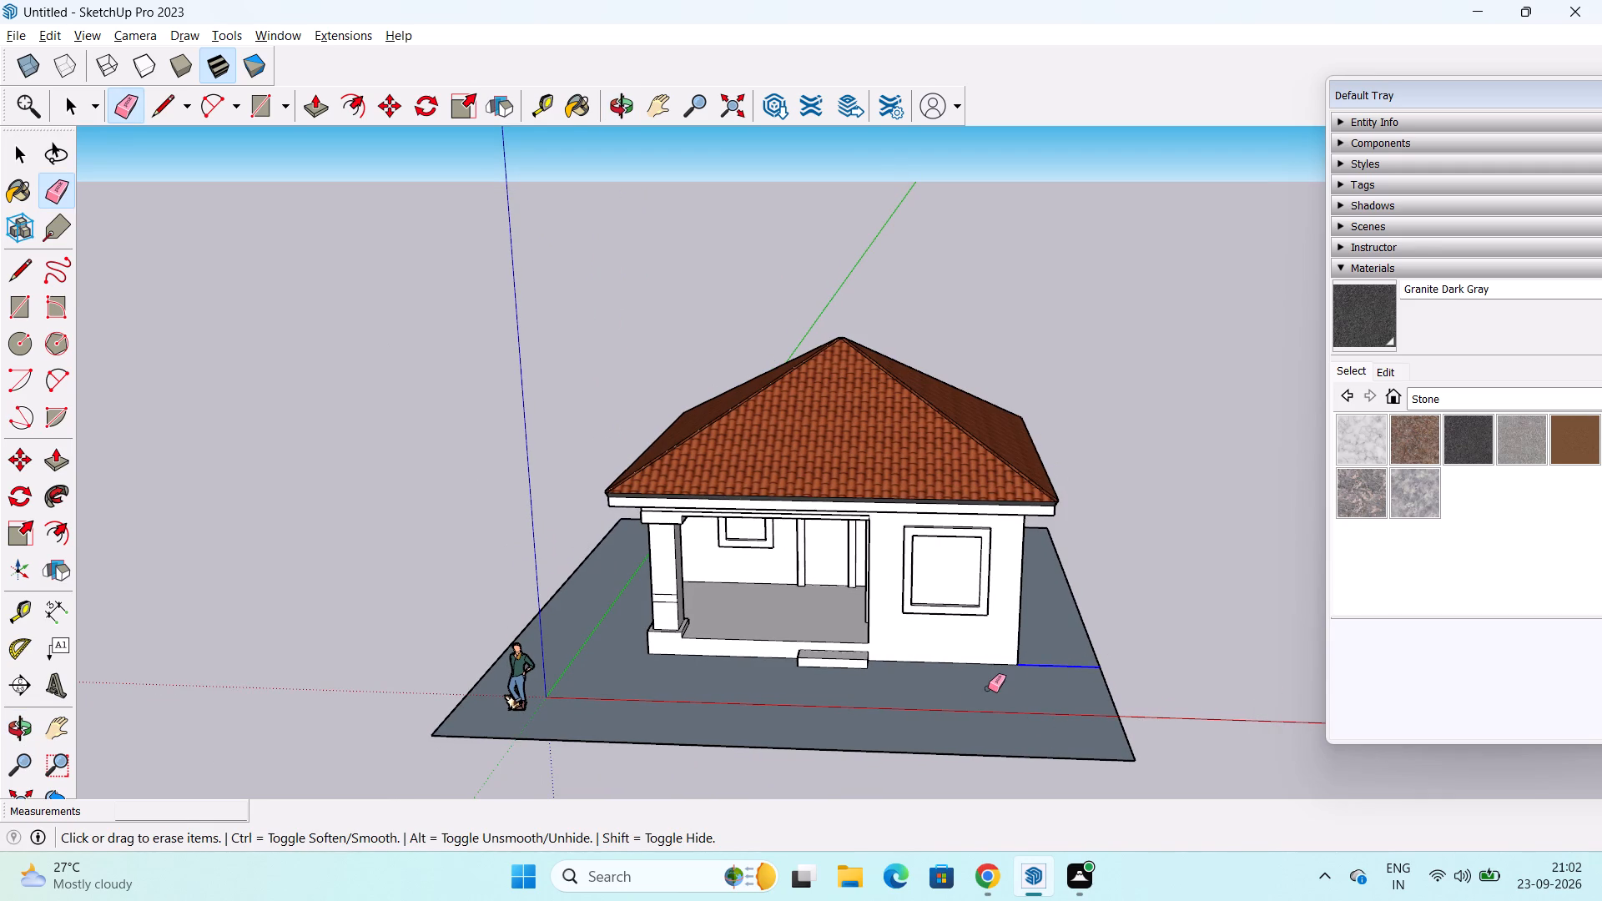
{"action": "key", "text": "space"}
Examine the house and its surrounding ground area from the front.
{"action": "scroll", "coordinate": [880, 685], "scroll_direction": "down", "scroll_amount": 2}
{"action": "middle_click_drag", "start_coordinate": [909, 642], "coordinate": [894, 549]}
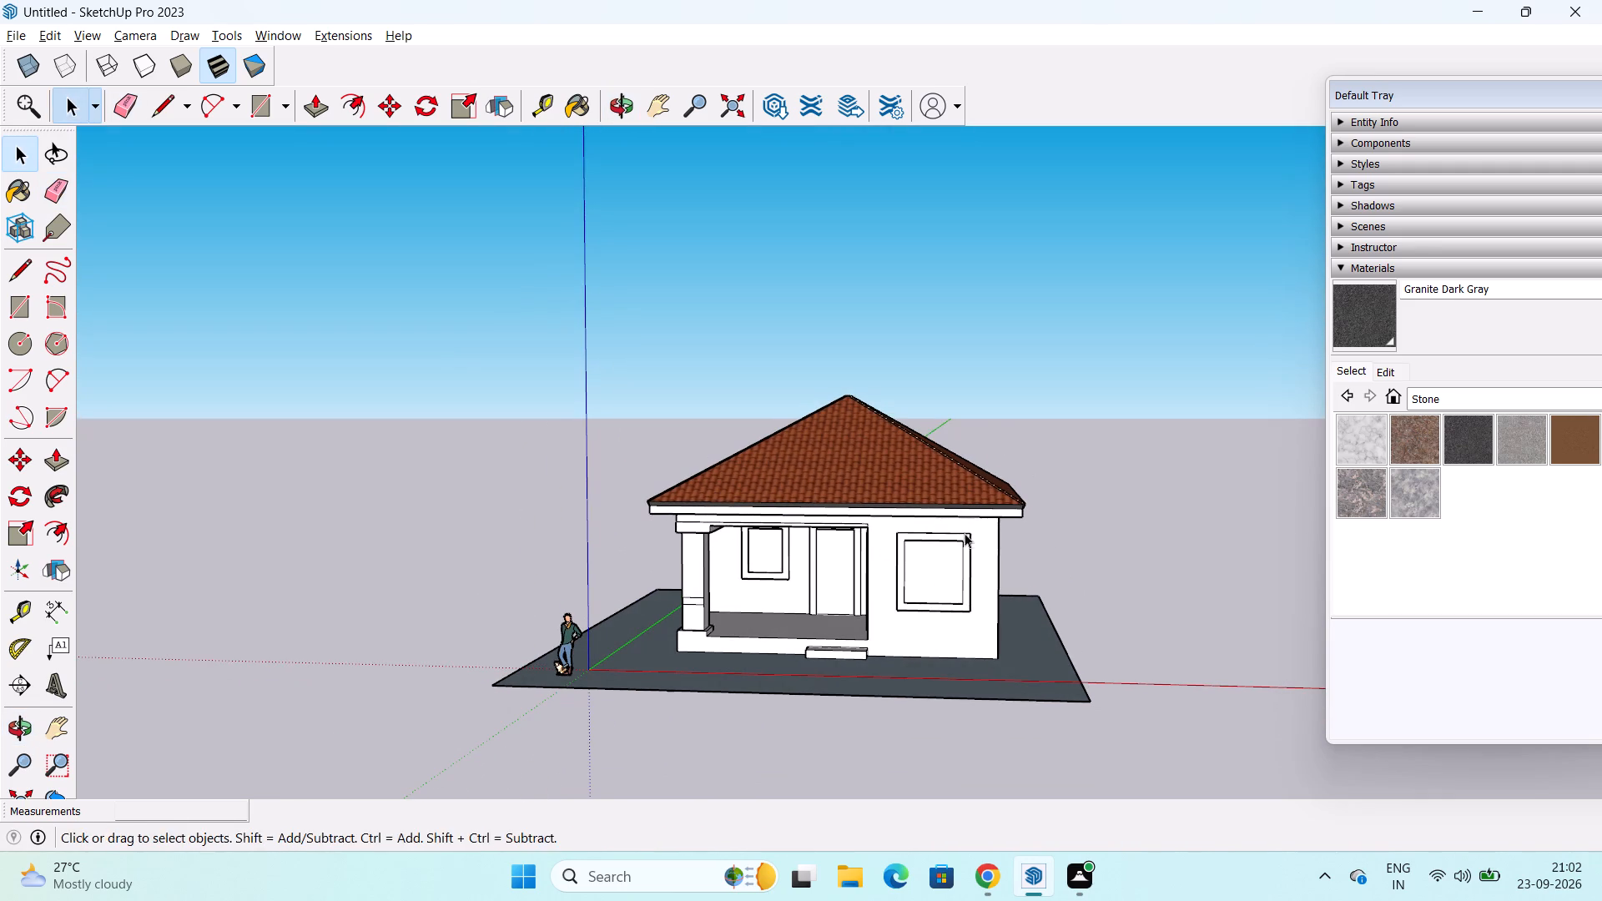
{"action": "middle_click_drag", "start_coordinate": [965, 532], "coordinate": [894, 562]}
{"action": "scroll", "coordinate": [999, 521], "scroll_direction": "up", "scroll_amount": 5}
{"action": "middle_click_drag", "start_coordinate": [998, 500], "coordinate": [1060, 501]}
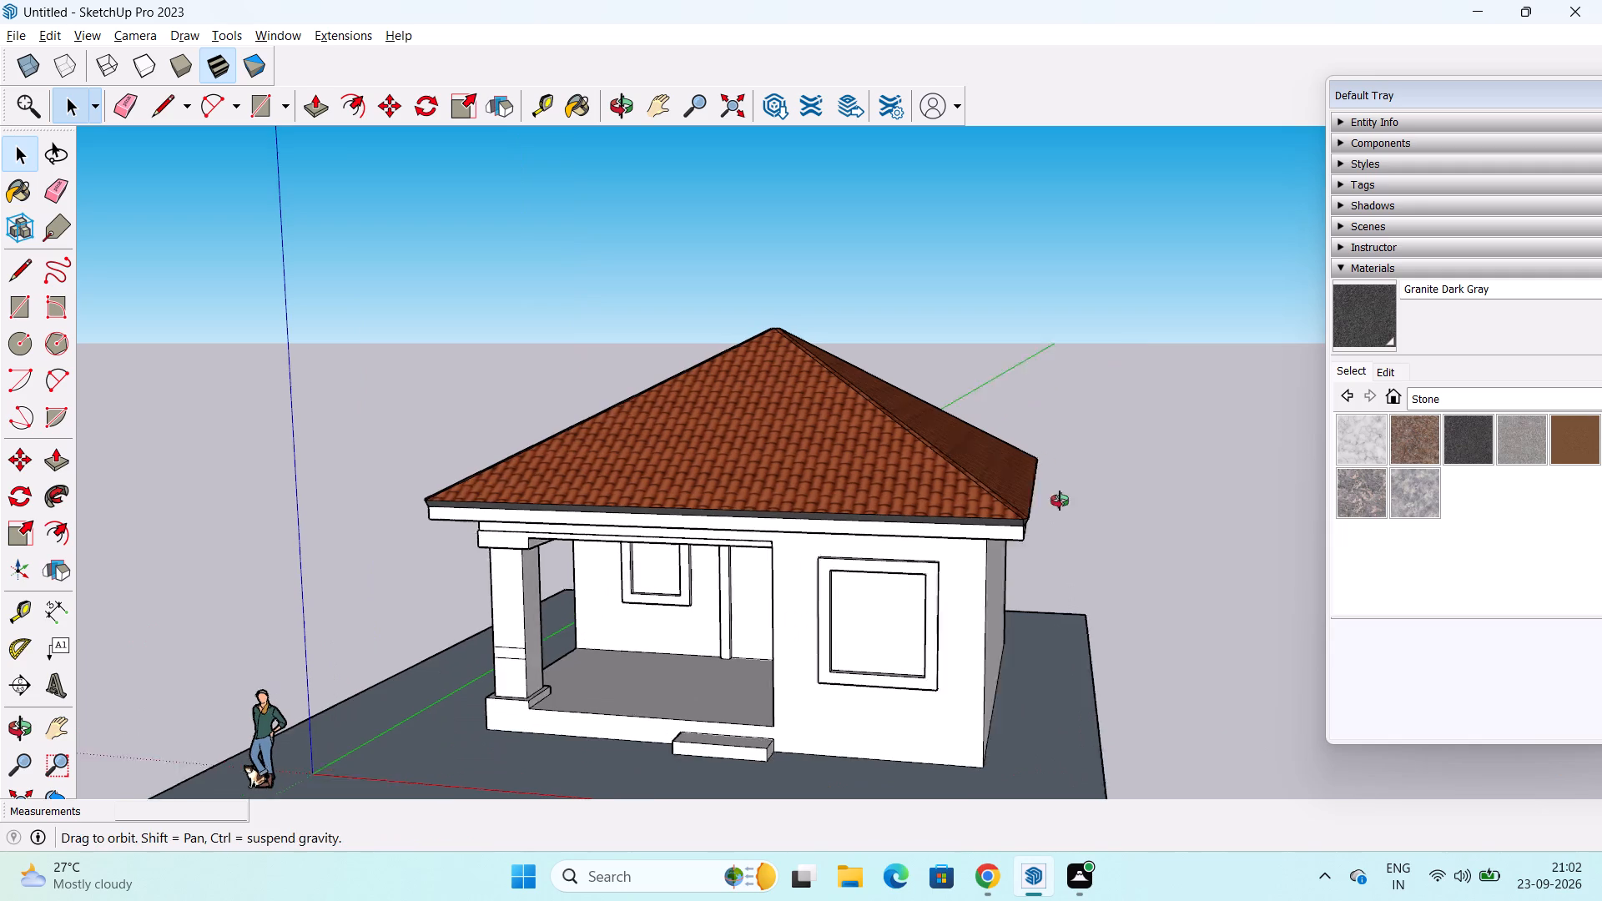
{"action": "middle_click_drag", "start_coordinate": [1060, 501], "coordinate": [1080, 501]}
{"action": "middle_click_drag", "start_coordinate": [1004, 526], "coordinate": [1053, 509]}
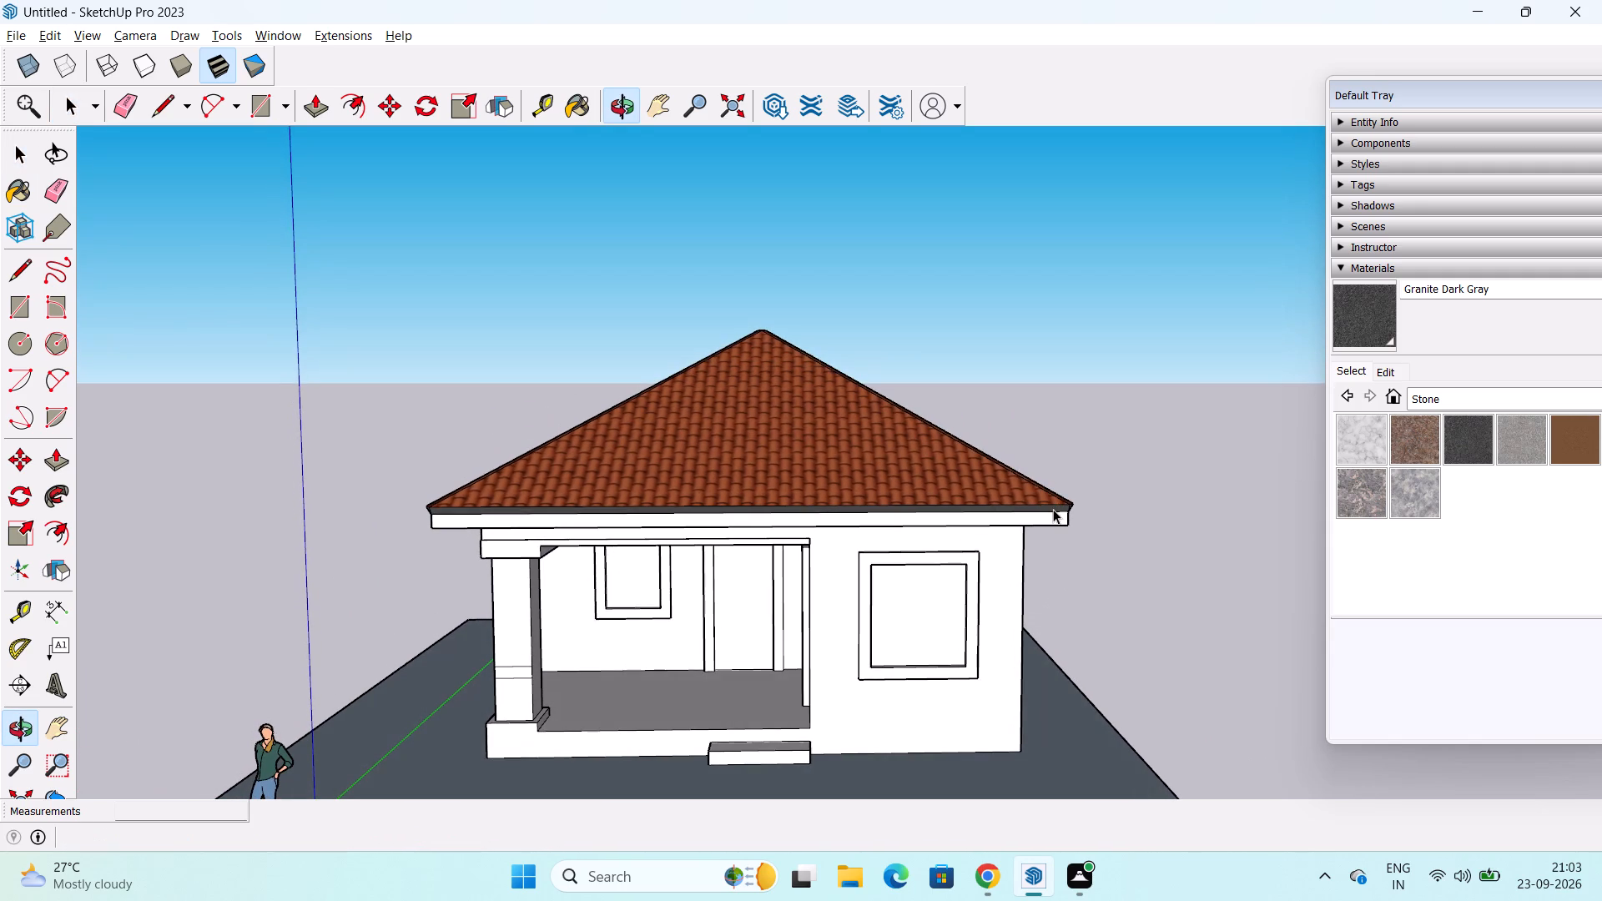
Draw two 2'1" lines across the porch column's inner side face, continuing the band lines from its front face.
{"action": "middle_click_drag", "start_coordinate": [988, 571], "coordinate": [982, 564]}
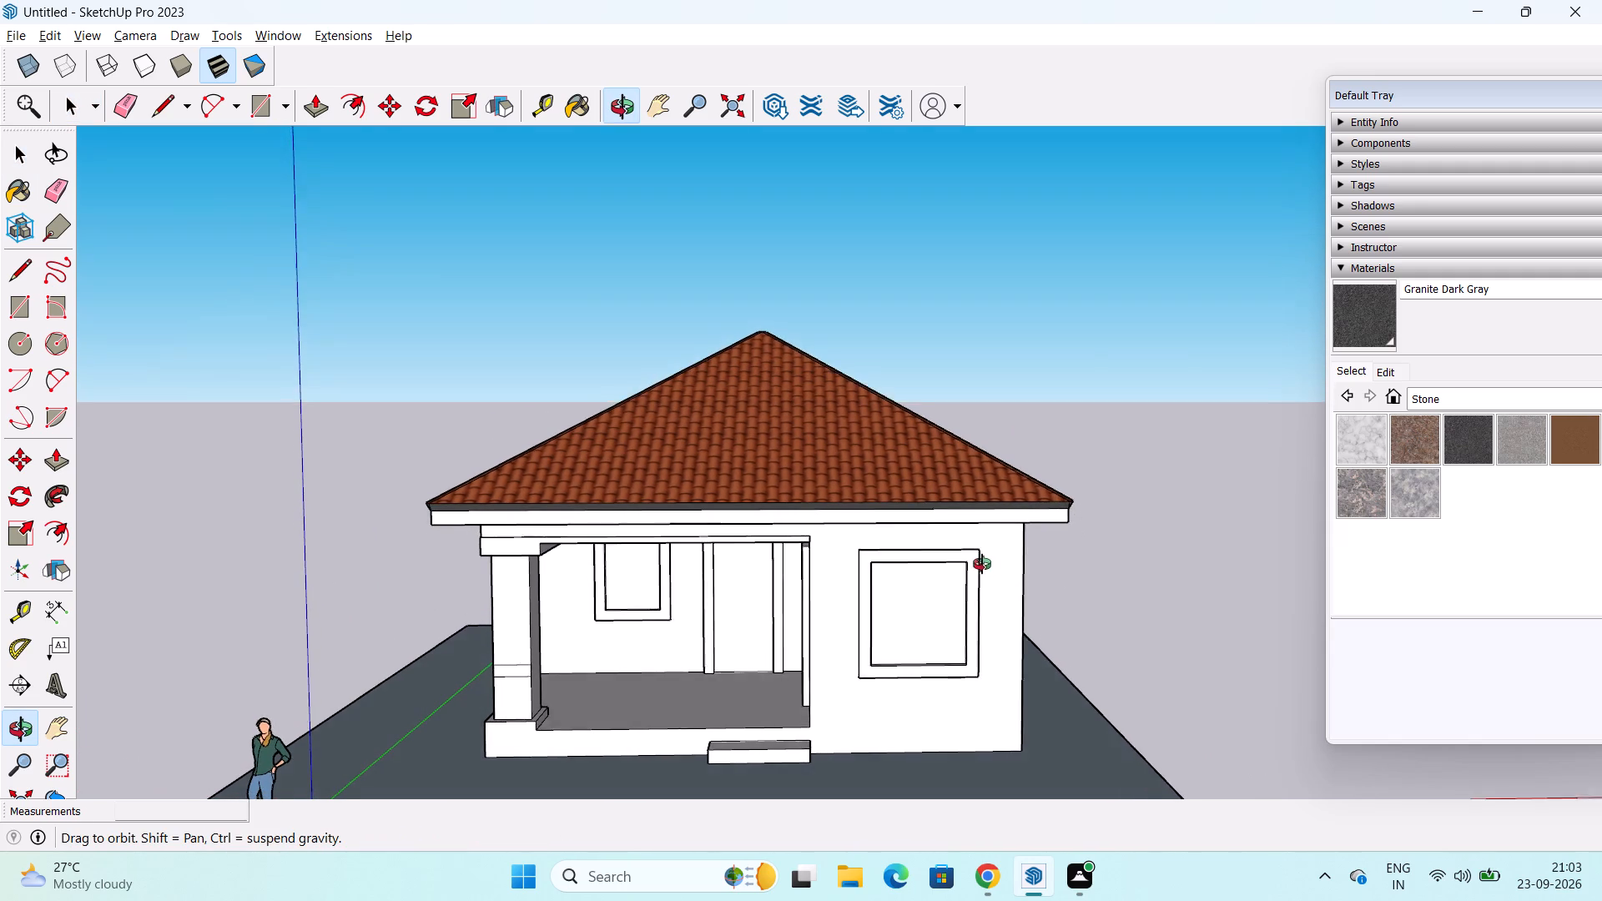
{"action": "middle_click_drag", "start_coordinate": [982, 564], "coordinate": [940, 569]}
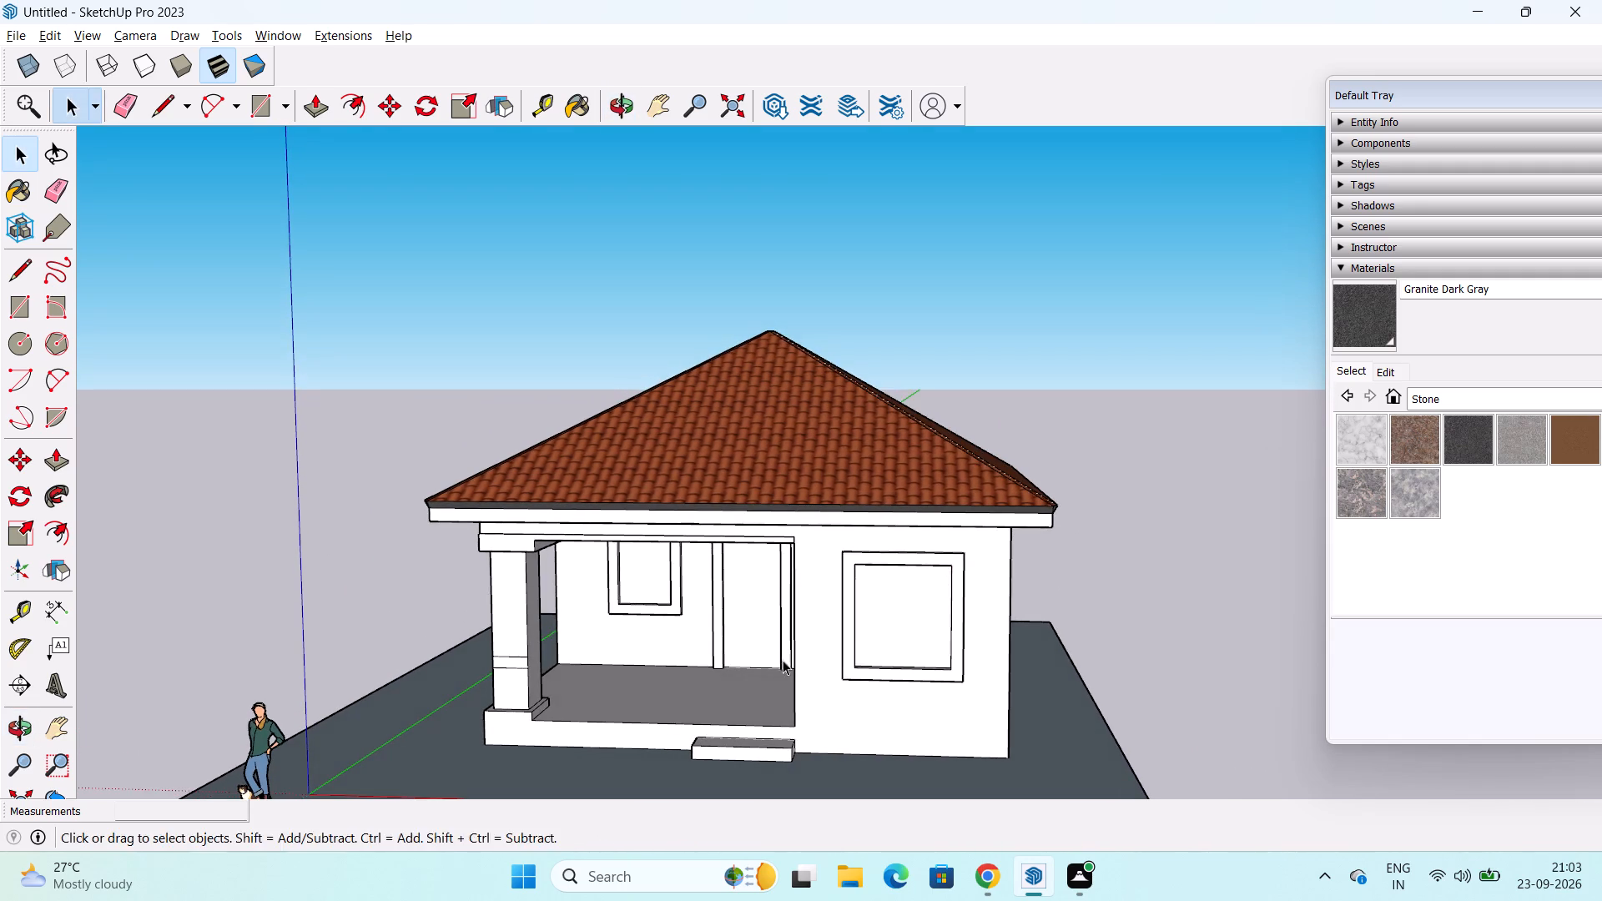
{"action": "middle_click_drag", "start_coordinate": [783, 658], "coordinate": [854, 623]}
{"action": "scroll", "coordinate": [715, 692], "scroll_direction": "up", "scroll_amount": 2}
{"action": "middle_click_drag", "start_coordinate": [633, 677], "coordinate": [513, 717]}
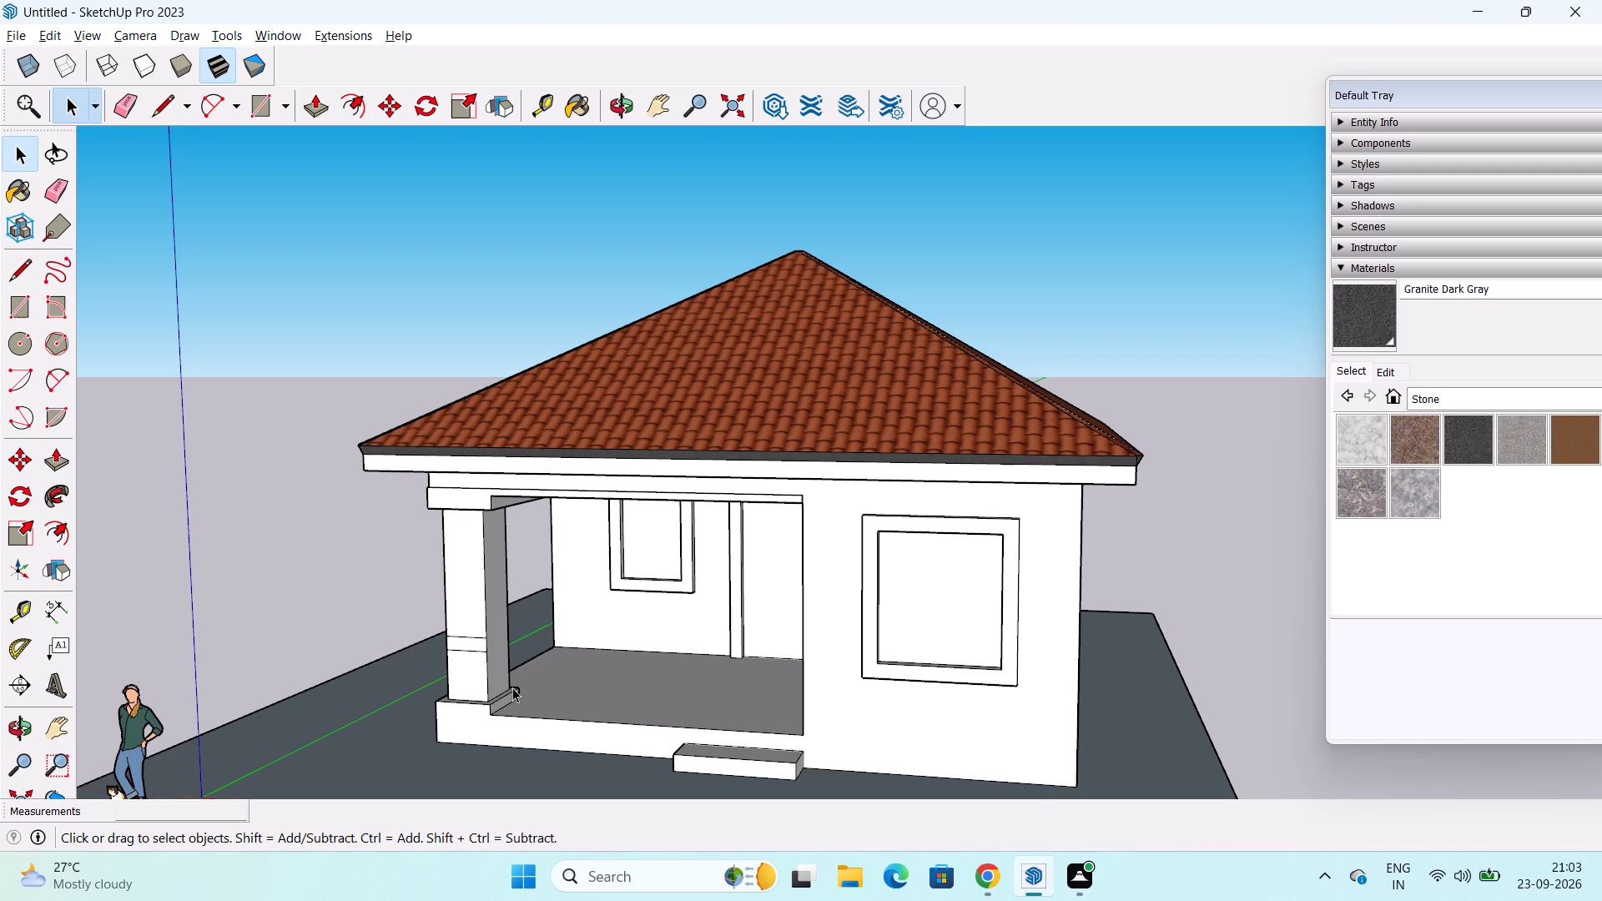
{"action": "key", "text": "l"}
{"action": "scroll", "coordinate": [546, 627], "scroll_direction": "up", "scroll_amount": 4}
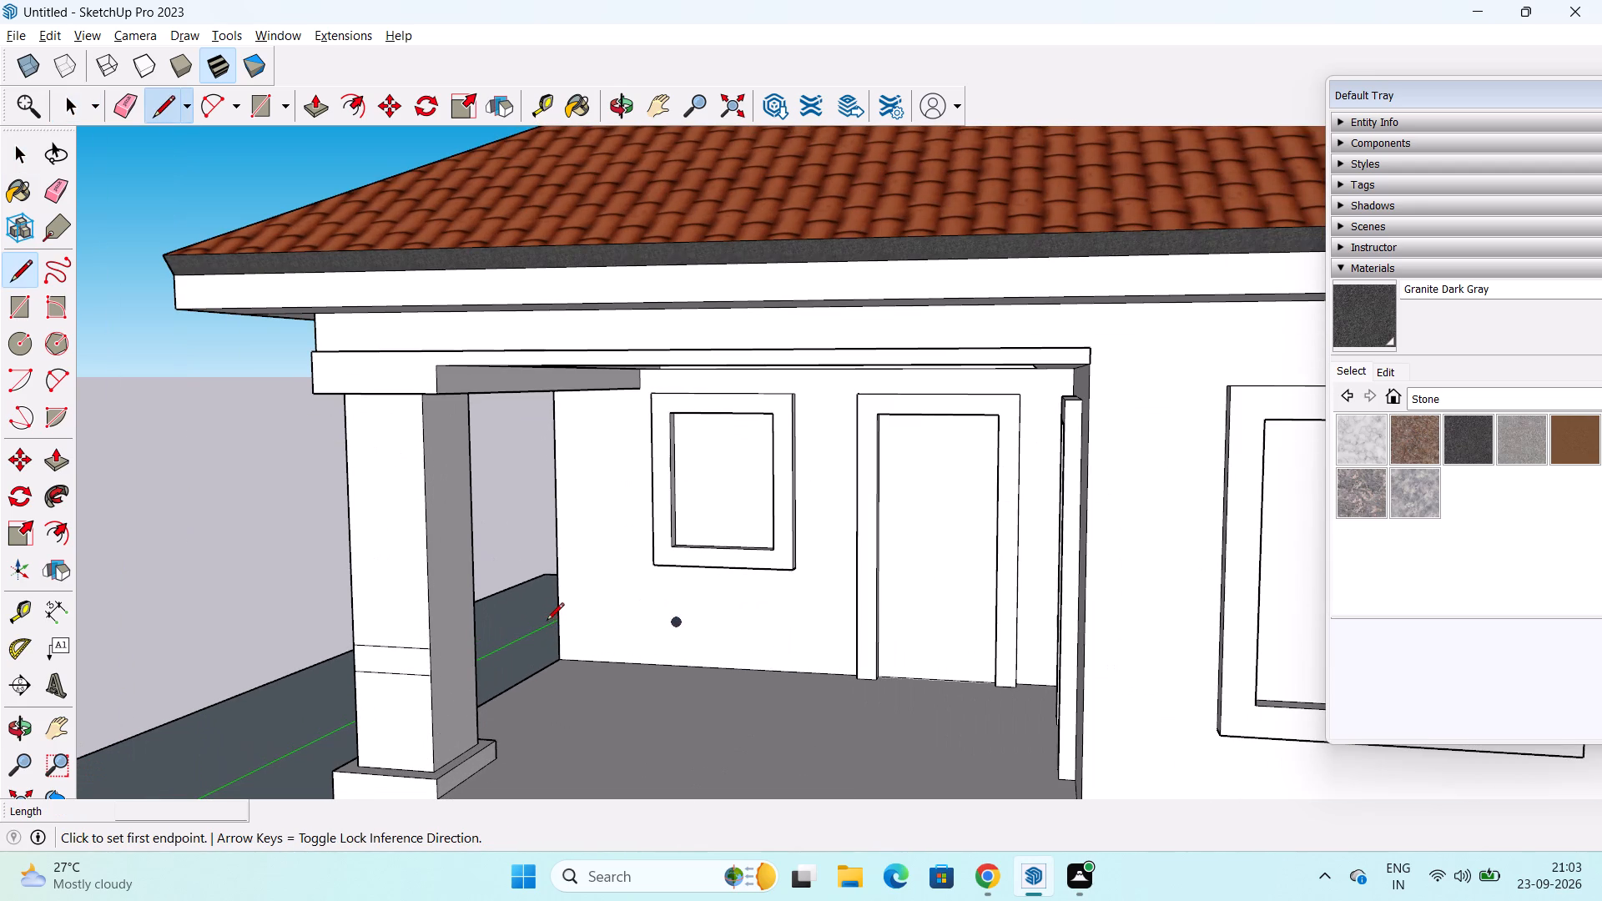
{"action": "scroll", "coordinate": [551, 597], "scroll_direction": "up", "scroll_amount": 1}
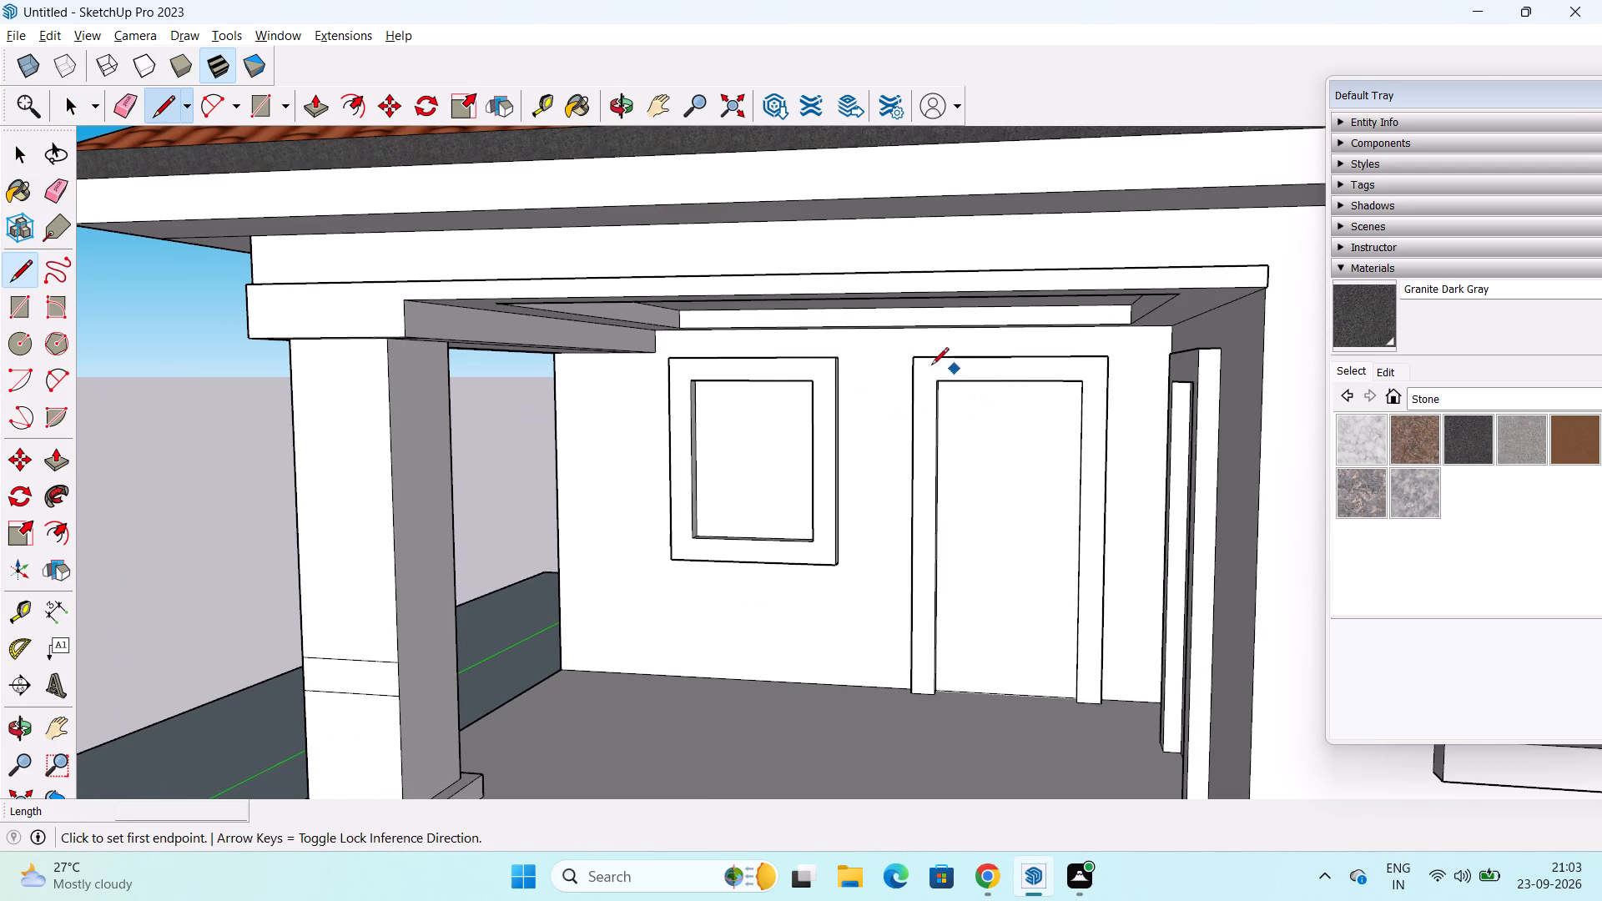
{"action": "left_click", "coordinate": [399, 663]}
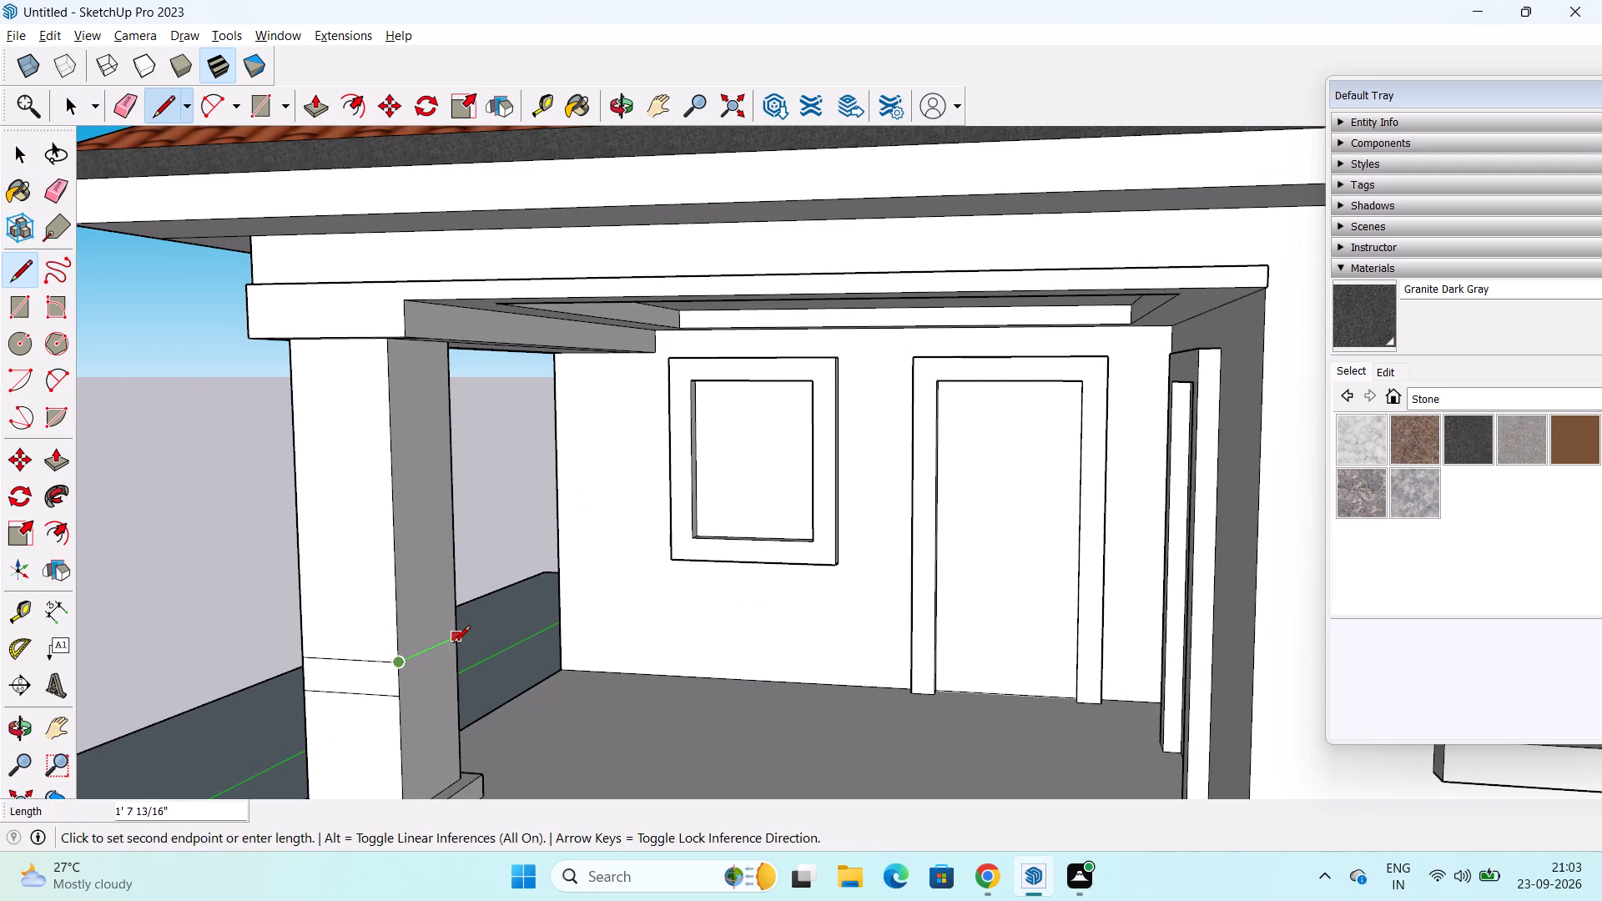
{"action": "left_click", "coordinate": [456, 637]}
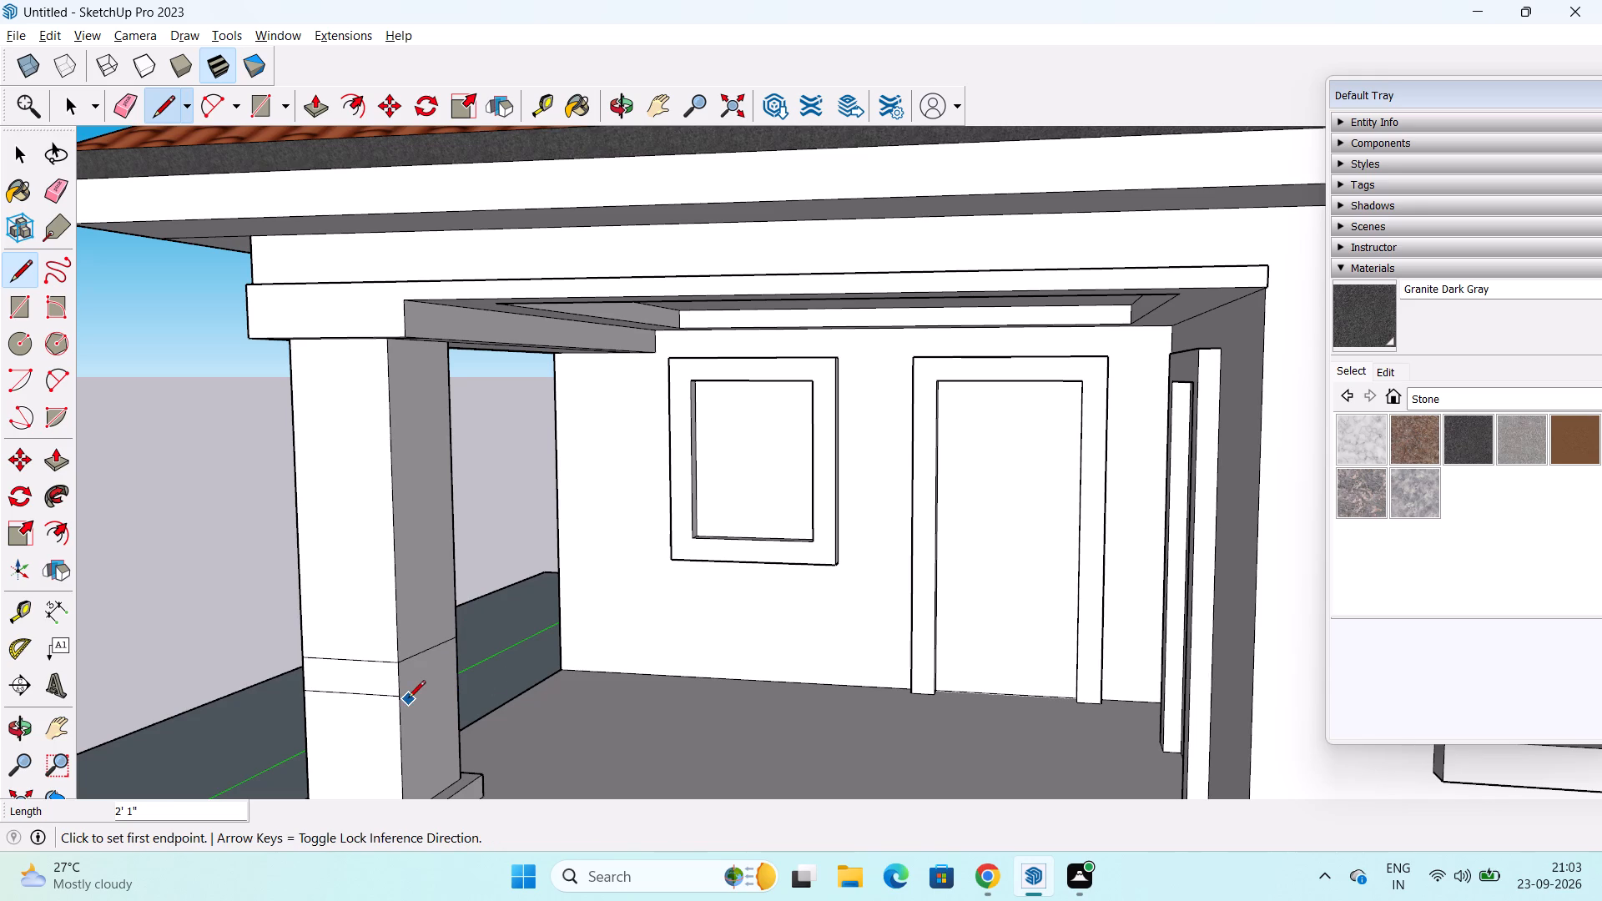
{"action": "left_click", "coordinate": [400, 696]}
{"action": "left_click", "coordinate": [460, 670]}
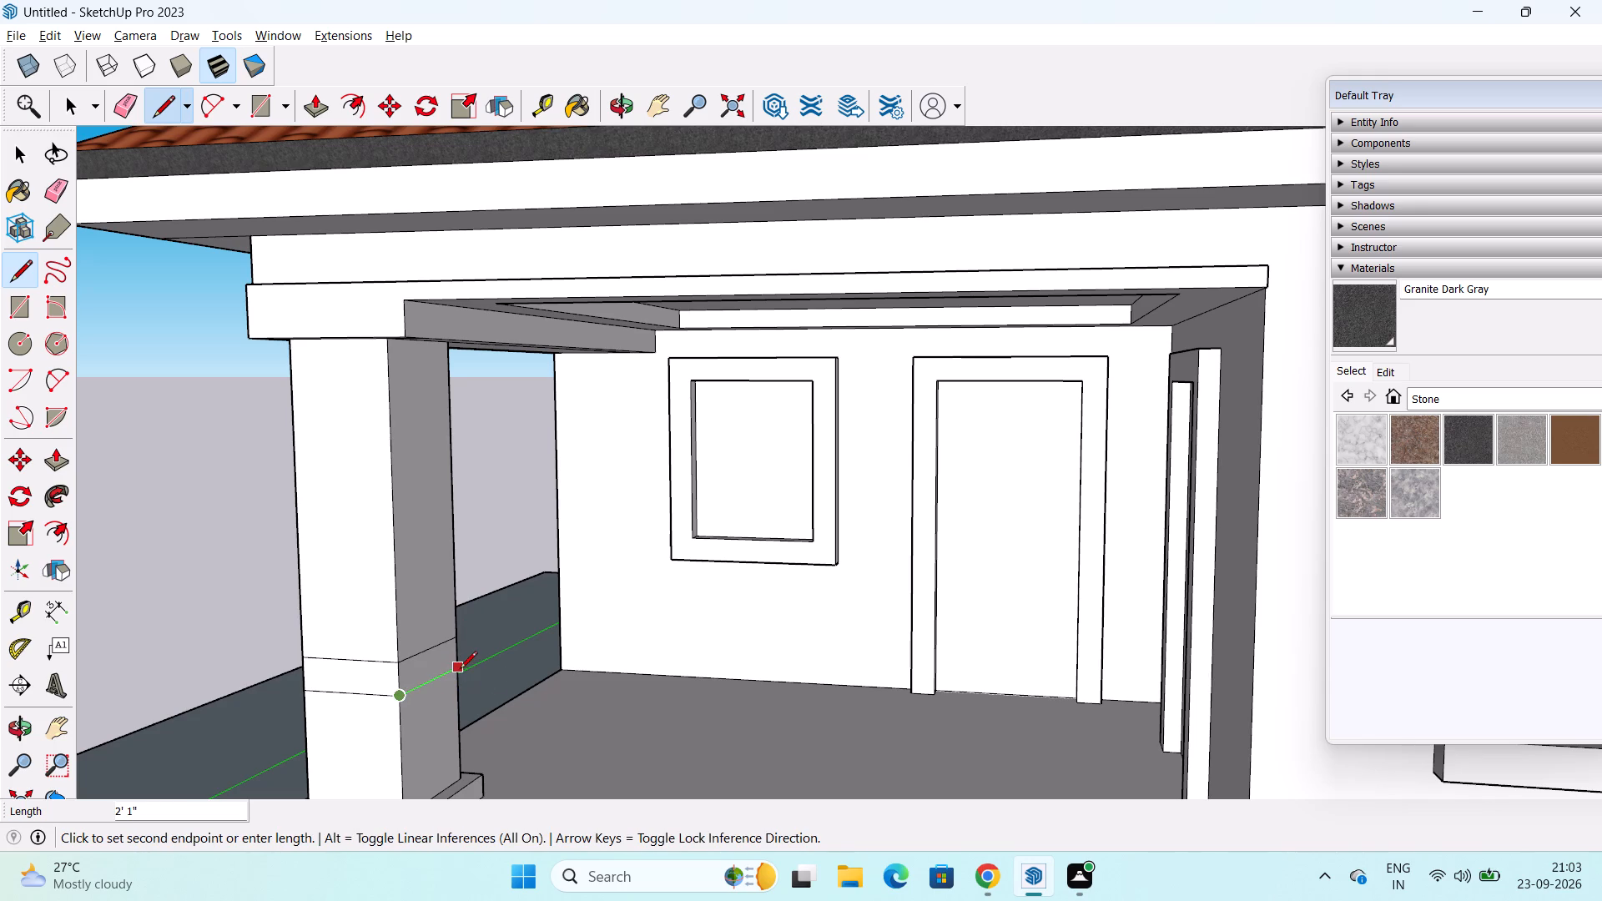
Draw two 2'1" lines across the column's outer side face, continuing the front band lines.
{"action": "middle_click_drag", "start_coordinate": [324, 699], "coordinate": [666, 653]}
{"action": "middle_click_drag", "start_coordinate": [617, 692], "coordinate": [918, 664]}
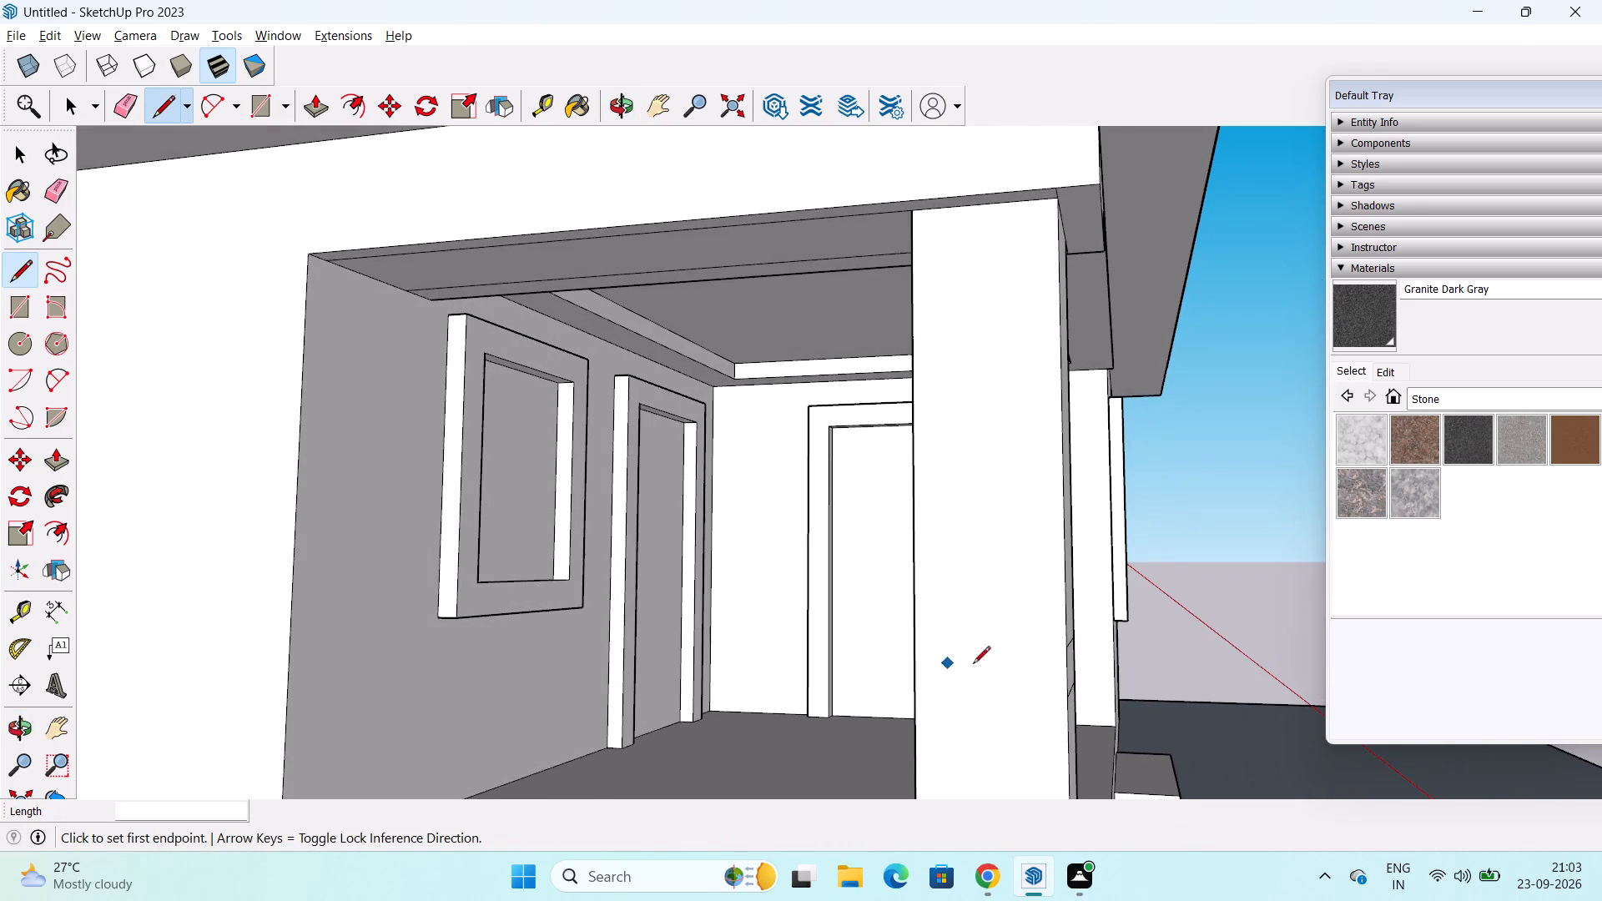
{"action": "left_click", "coordinate": [1065, 651]}
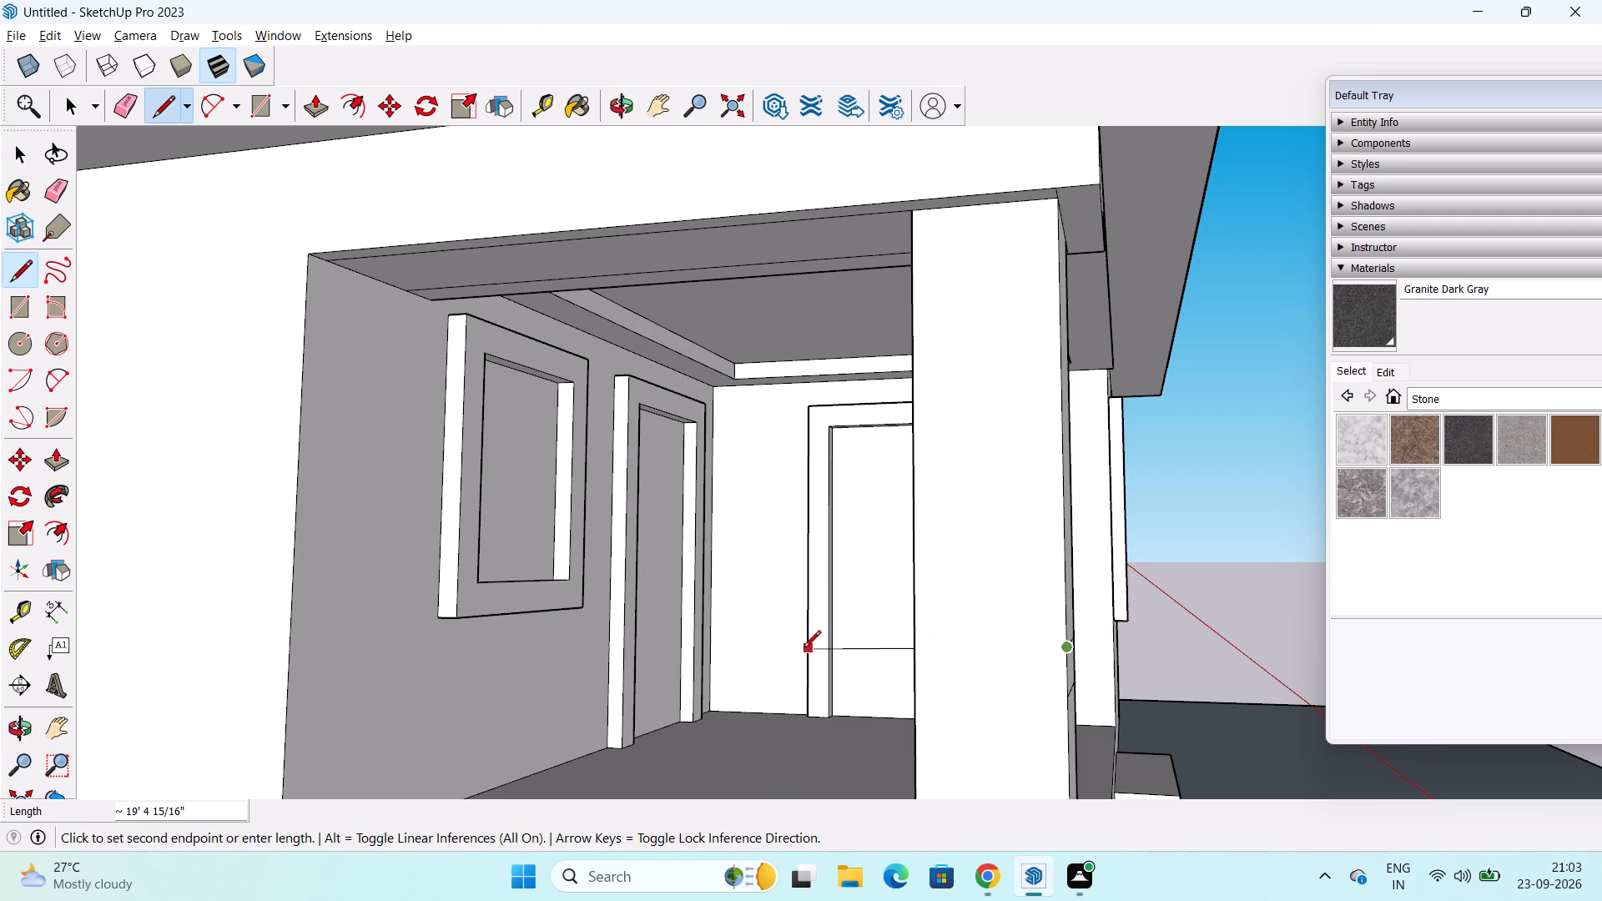
{"action": "left_click", "coordinate": [922, 645]}
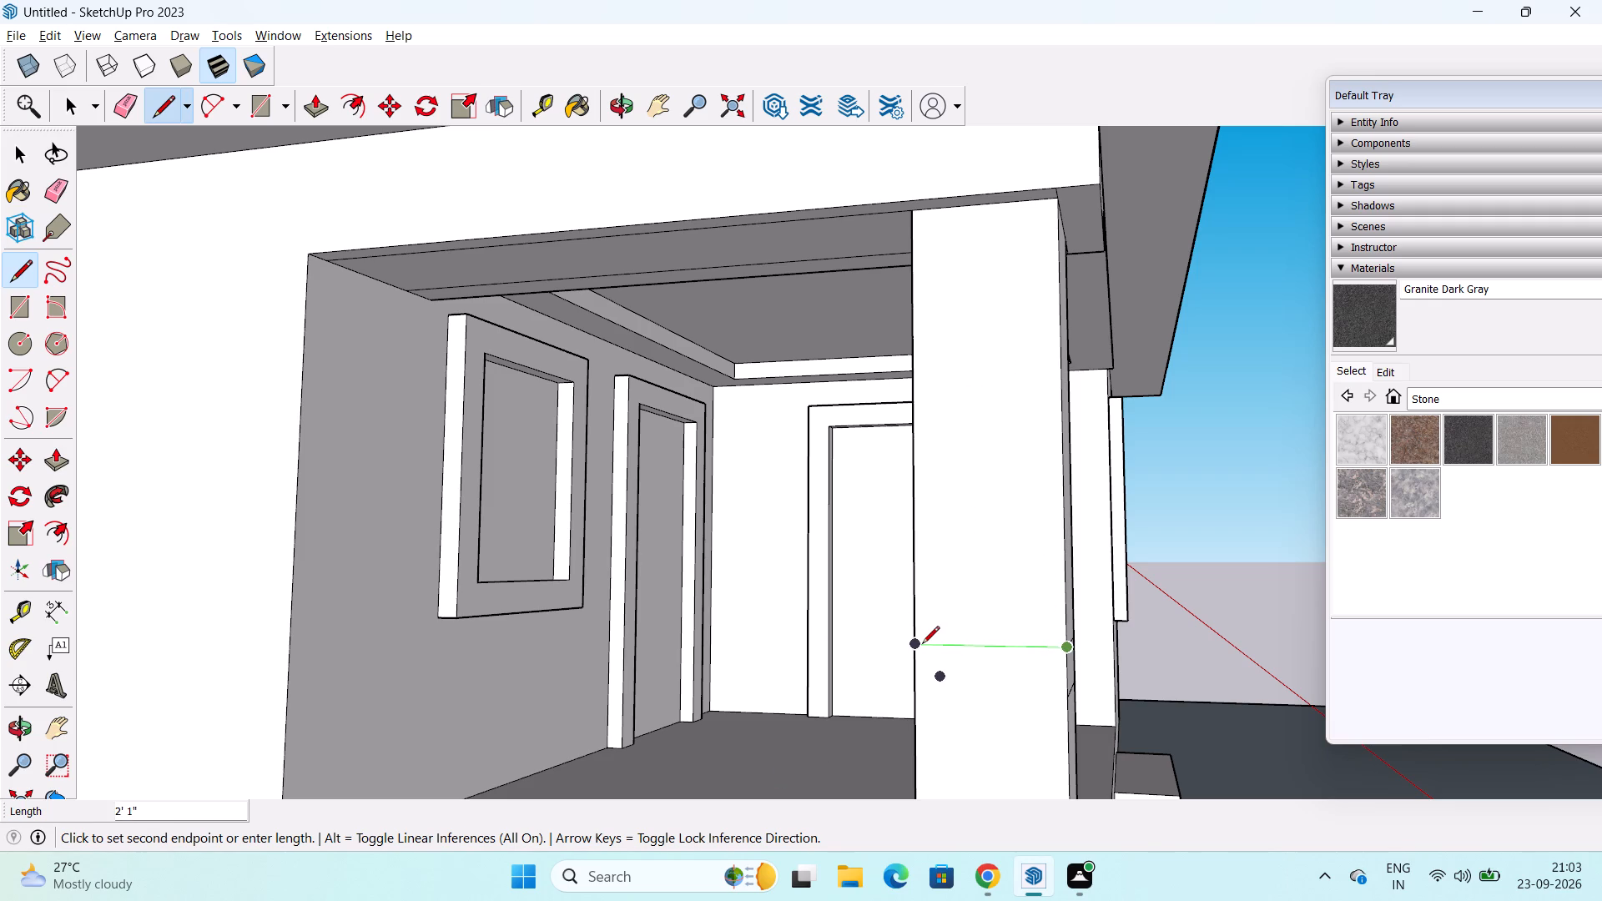
{"action": "left_click", "coordinate": [1072, 697]}
{"action": "left_click", "coordinate": [914, 697]}
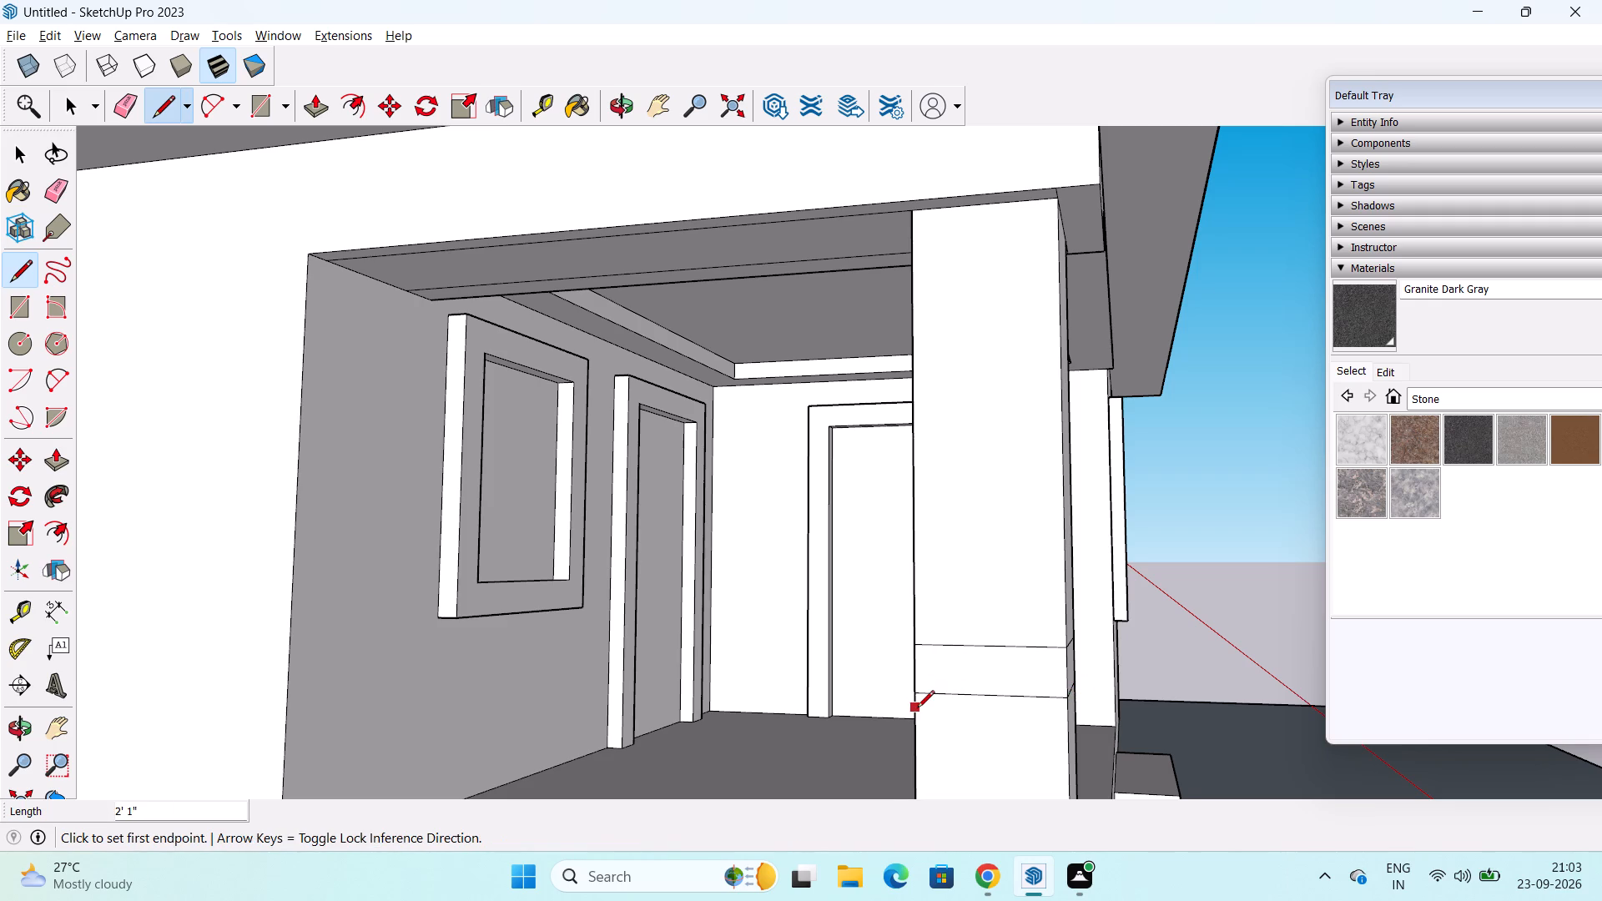
Draw two lines about 2'1" long across the column's back face to close the band around all four sides.
{"action": "middle_click_drag", "start_coordinate": [921, 708], "coordinate": [1227, 757]}
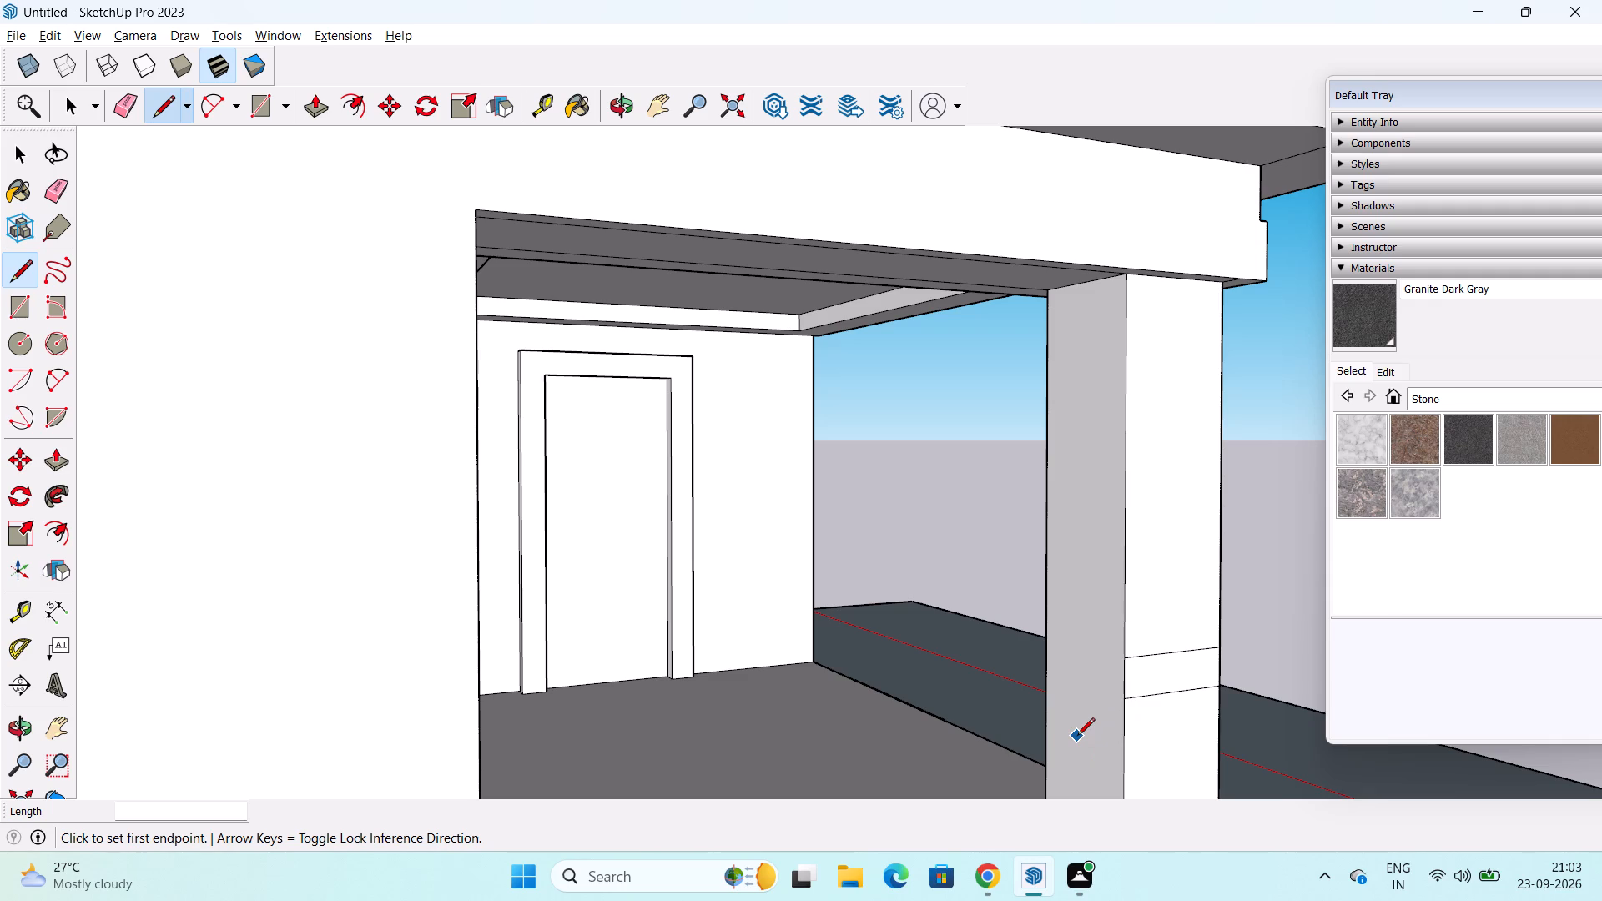
{"action": "middle_click_drag", "start_coordinate": [1087, 721], "coordinate": [1288, 782]}
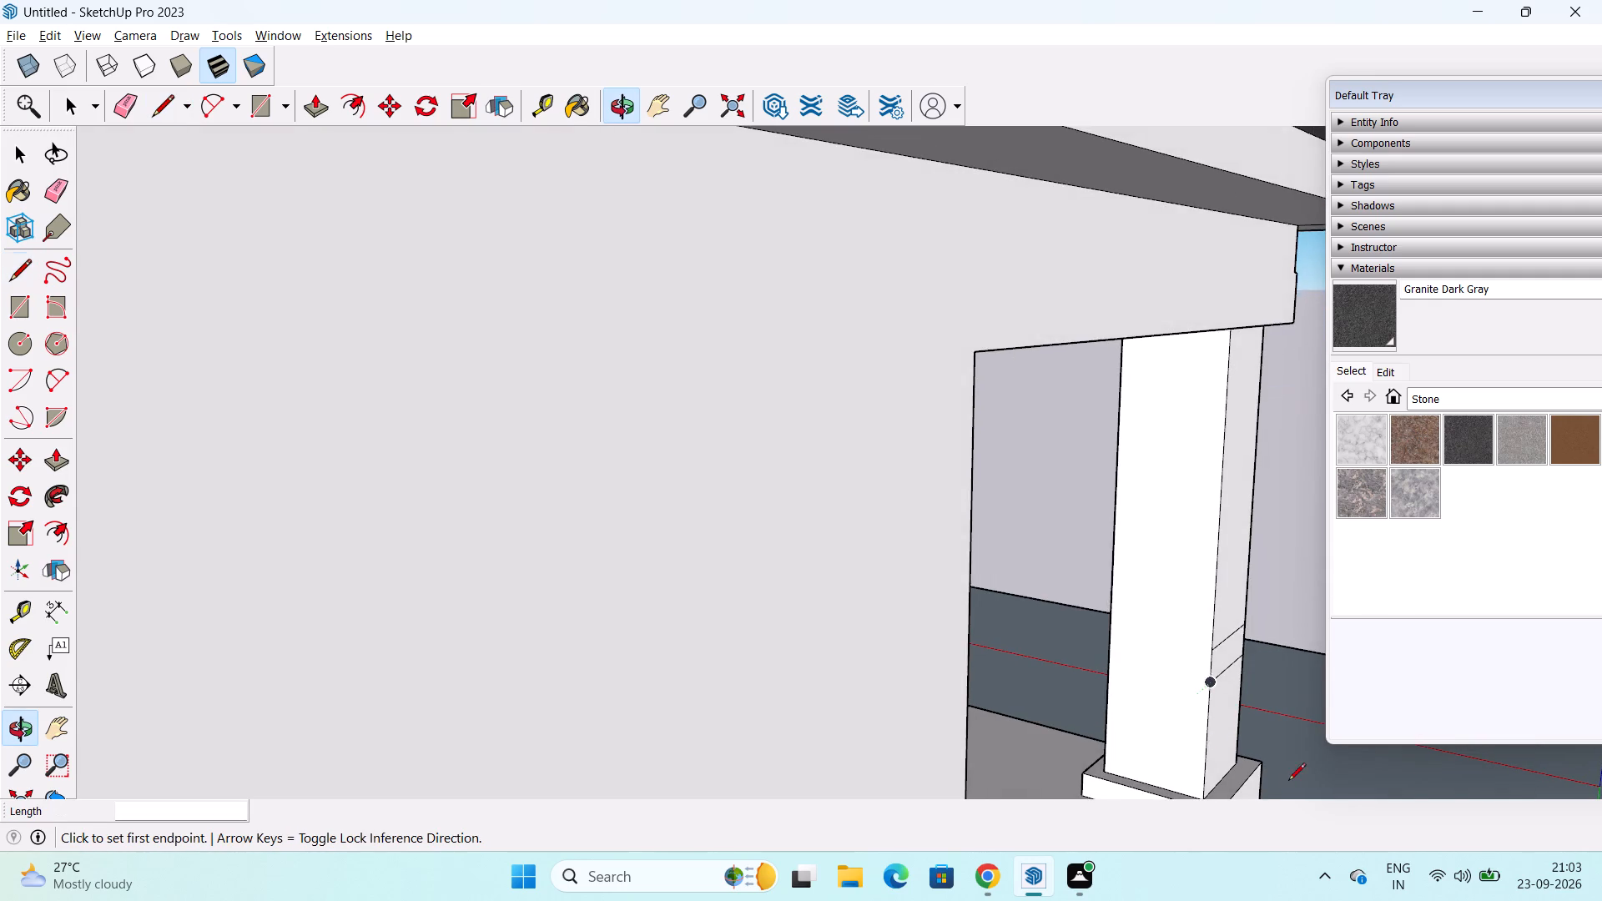
{"action": "scroll", "coordinate": [1201, 725], "scroll_direction": "up", "scroll_amount": 2}
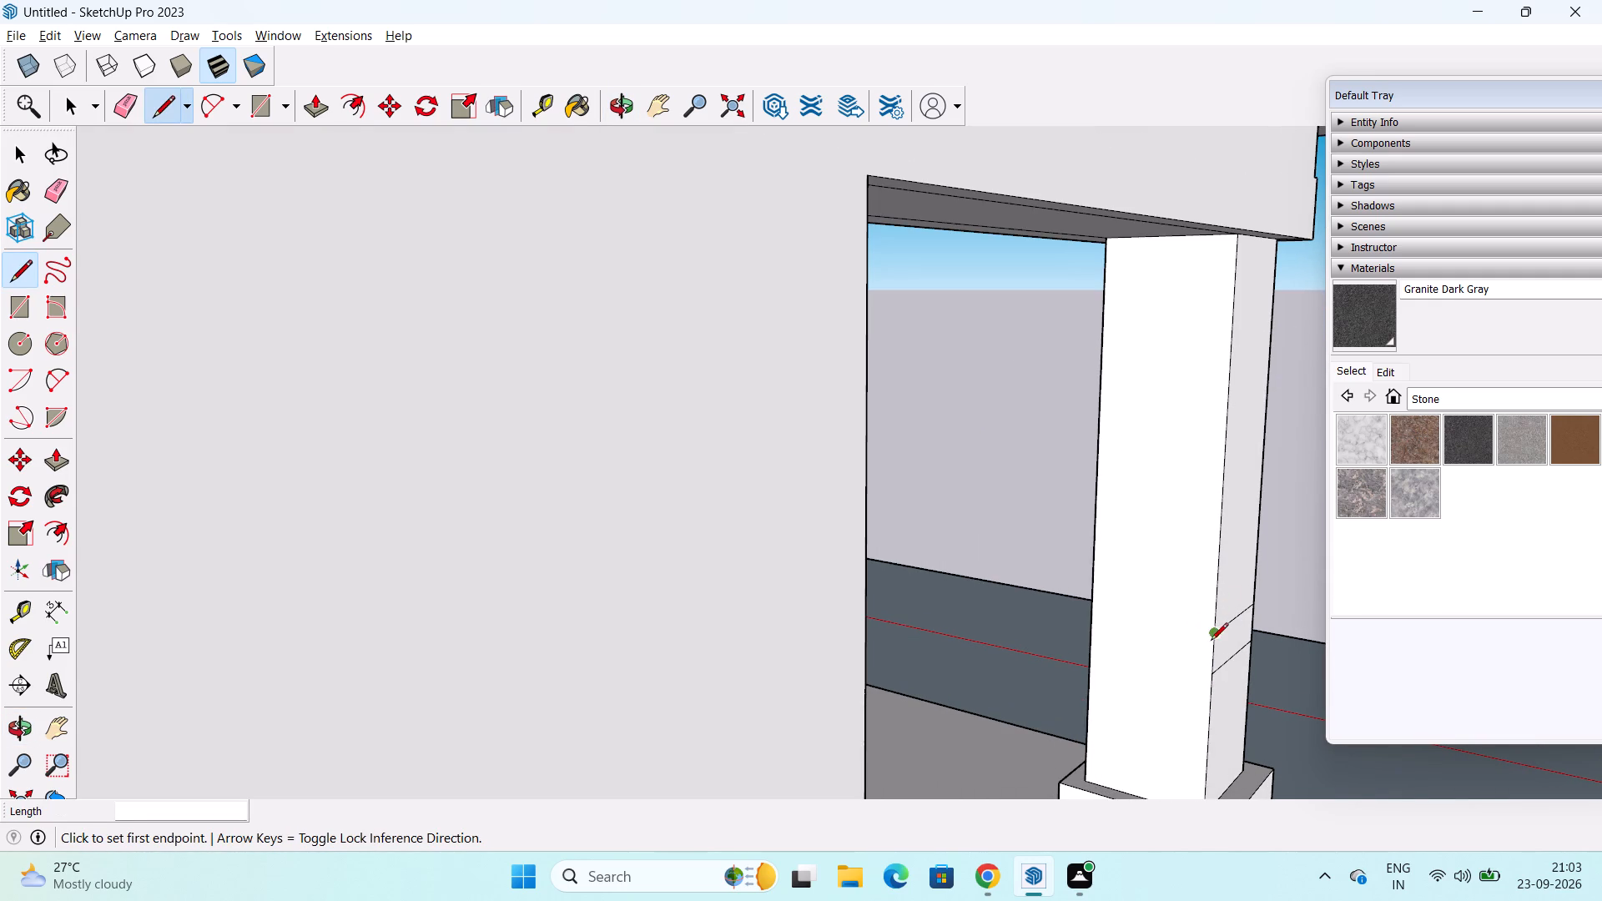
{"action": "left_click", "coordinate": [1211, 641]}
{"action": "left_click", "coordinate": [1091, 614]}
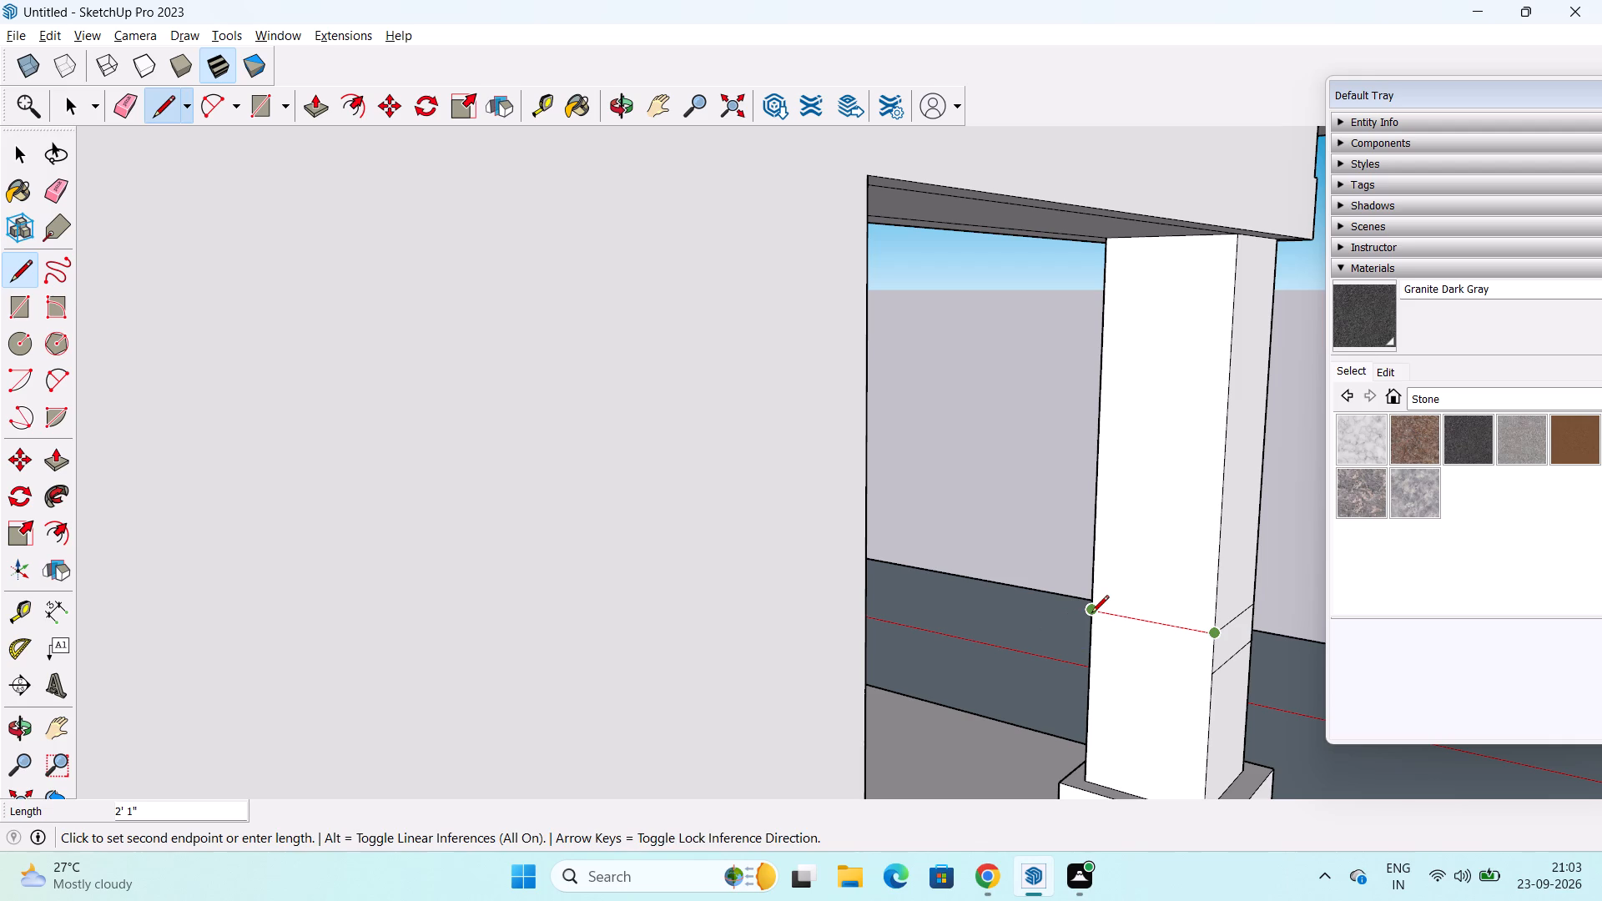
{"action": "left_click", "coordinate": [1211, 676]}
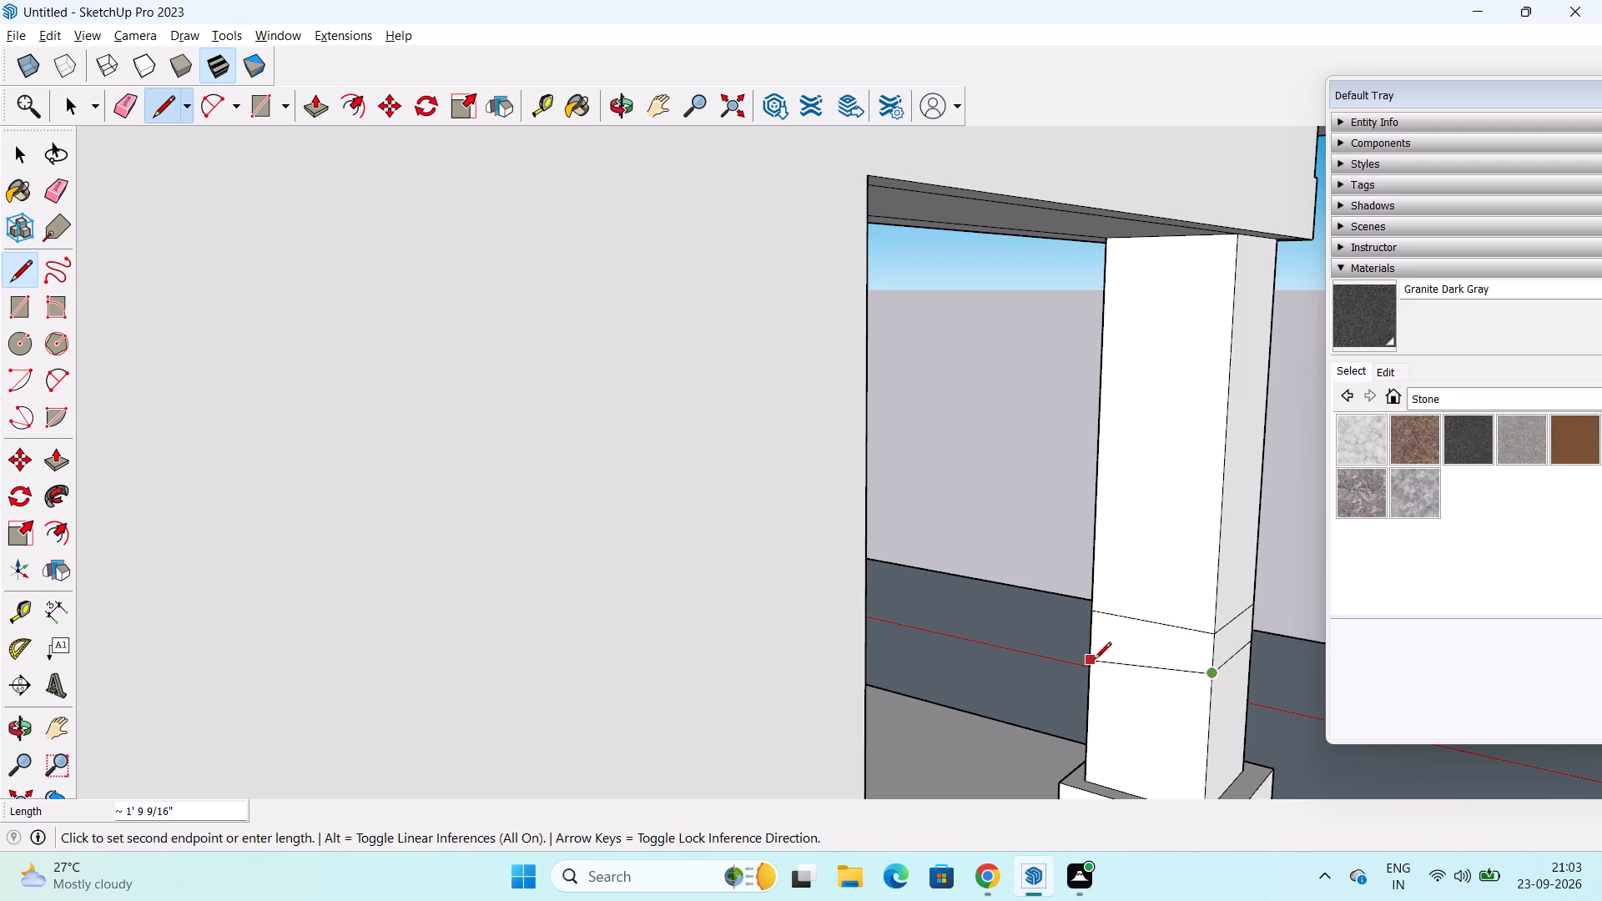
{"action": "left_click", "coordinate": [1086, 648]}
Erase the leftover dividing lines on the underside of the porch beam, beside the column top and running back to the house.
{"action": "middle_click_drag", "start_coordinate": [1116, 666], "coordinate": [734, 666]}
{"action": "scroll", "coordinate": [891, 619], "scroll_direction": "down", "scroll_amount": 3}
{"action": "middle_click_drag", "start_coordinate": [924, 612], "coordinate": [277, 582]}
{"action": "middle_click_drag", "start_coordinate": [503, 560], "coordinate": [281, 543]}
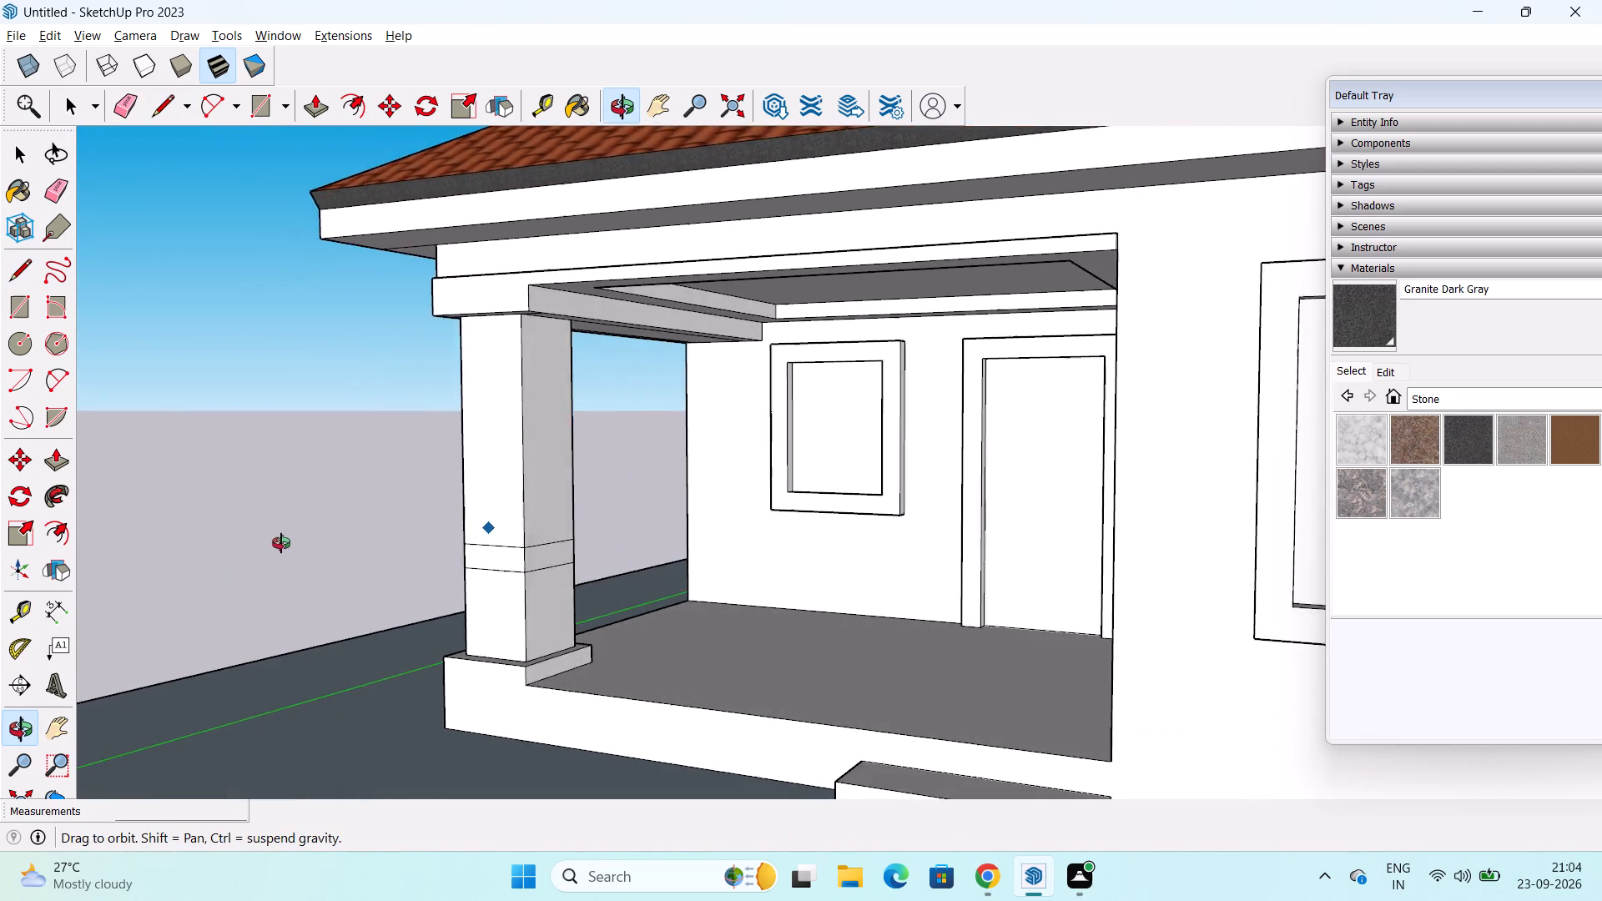
{"action": "middle_click_drag", "start_coordinate": [281, 543], "coordinate": [377, 552]}
{"action": "key", "text": "space"}
{"action": "middle_click_drag", "start_coordinate": [516, 546], "coordinate": [551, 458]}
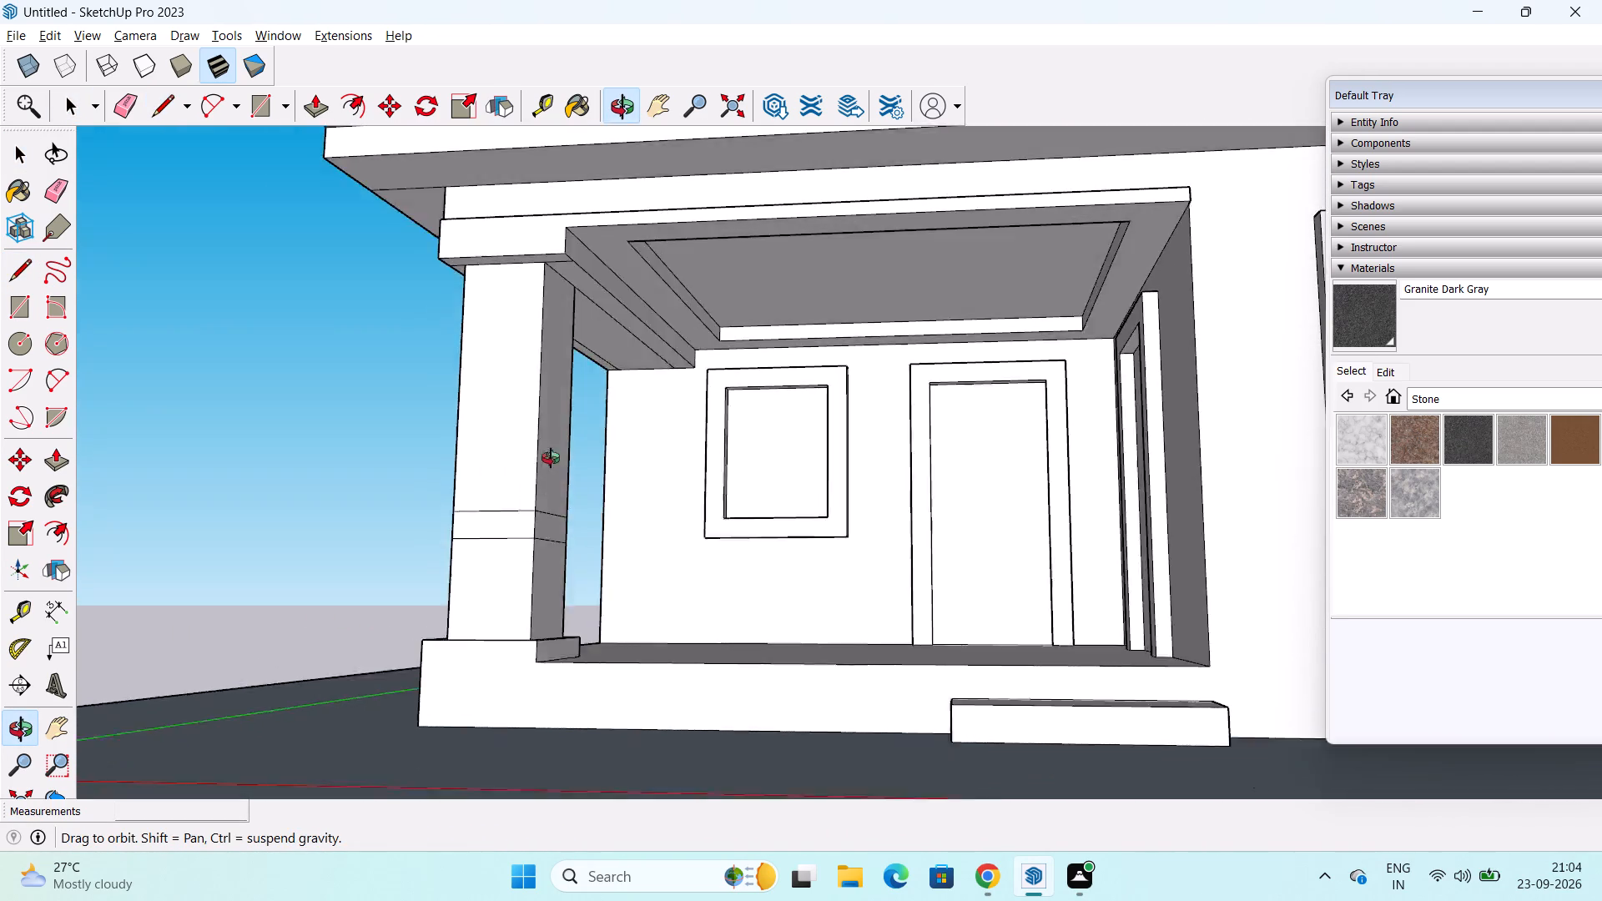
{"action": "middle_click_drag", "start_coordinate": [551, 458], "coordinate": [575, 371]}
{"action": "scroll", "coordinate": [569, 291], "scroll_direction": "up", "scroll_amount": 4}
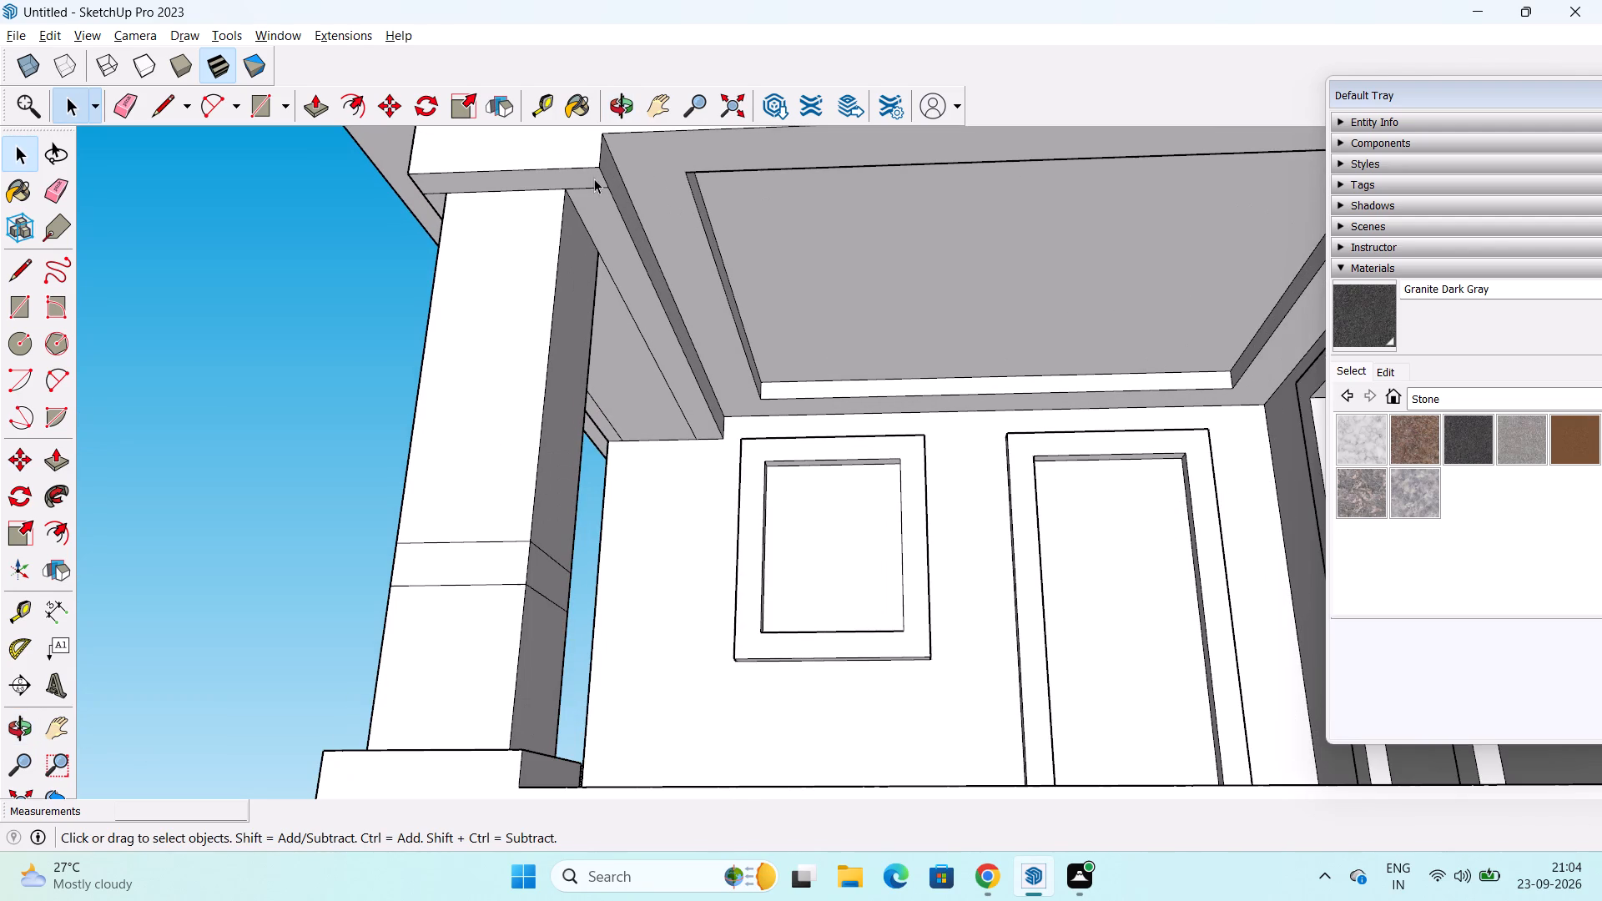
{"action": "left_click", "coordinate": [596, 189]}
{"action": "key", "text": "Delete"}
{"action": "left_click", "coordinate": [124, 103]}
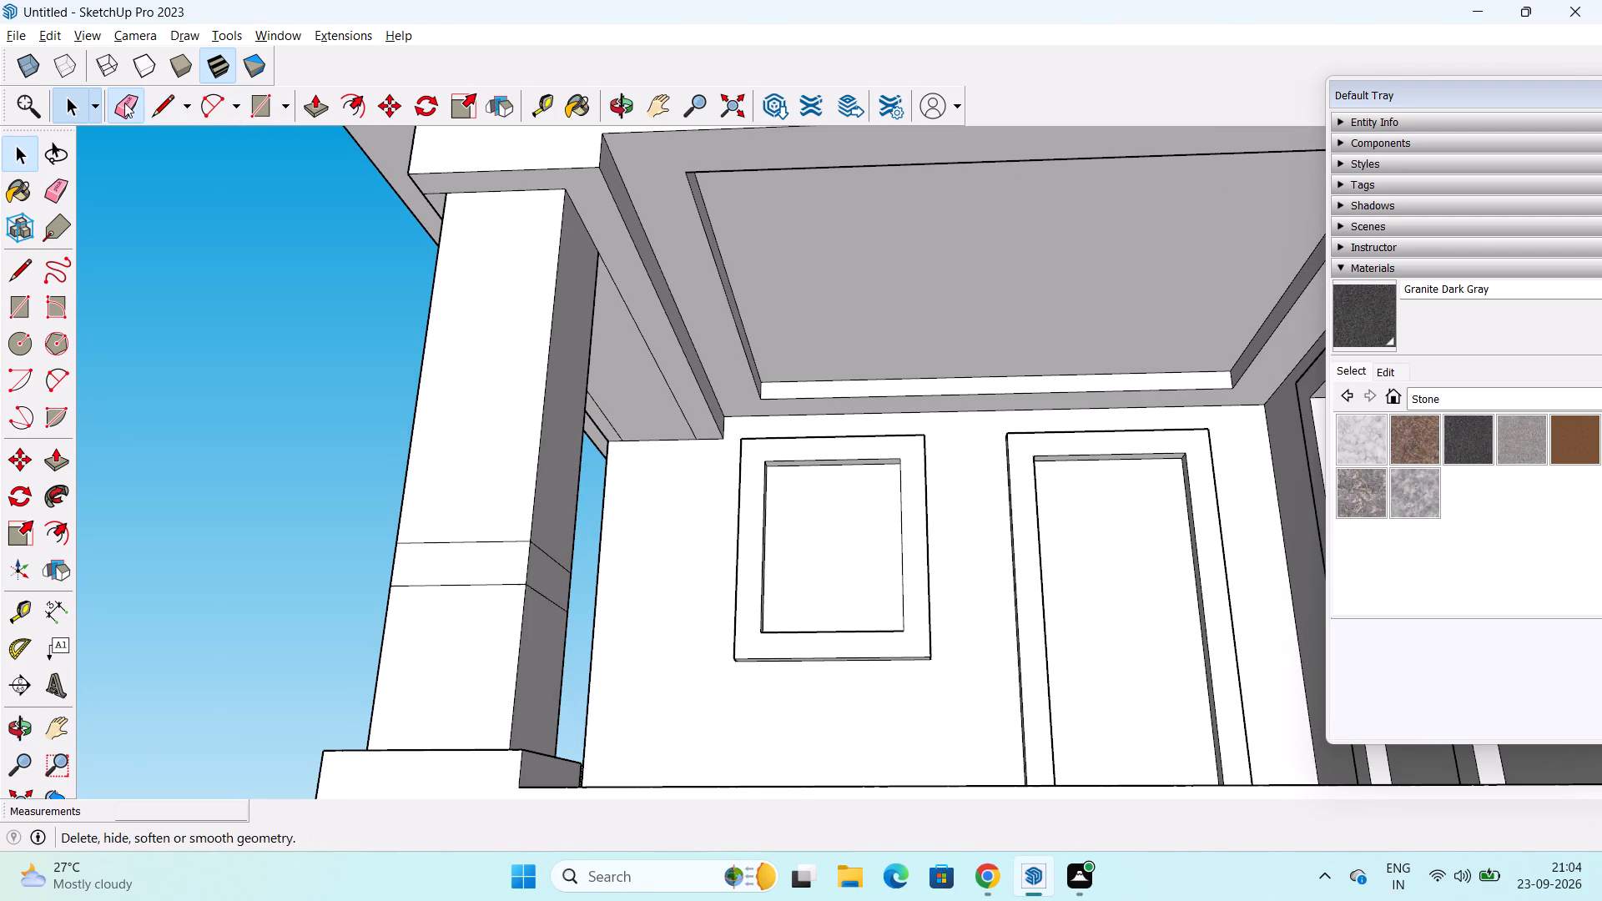
{"action": "left_click", "coordinate": [437, 191]}
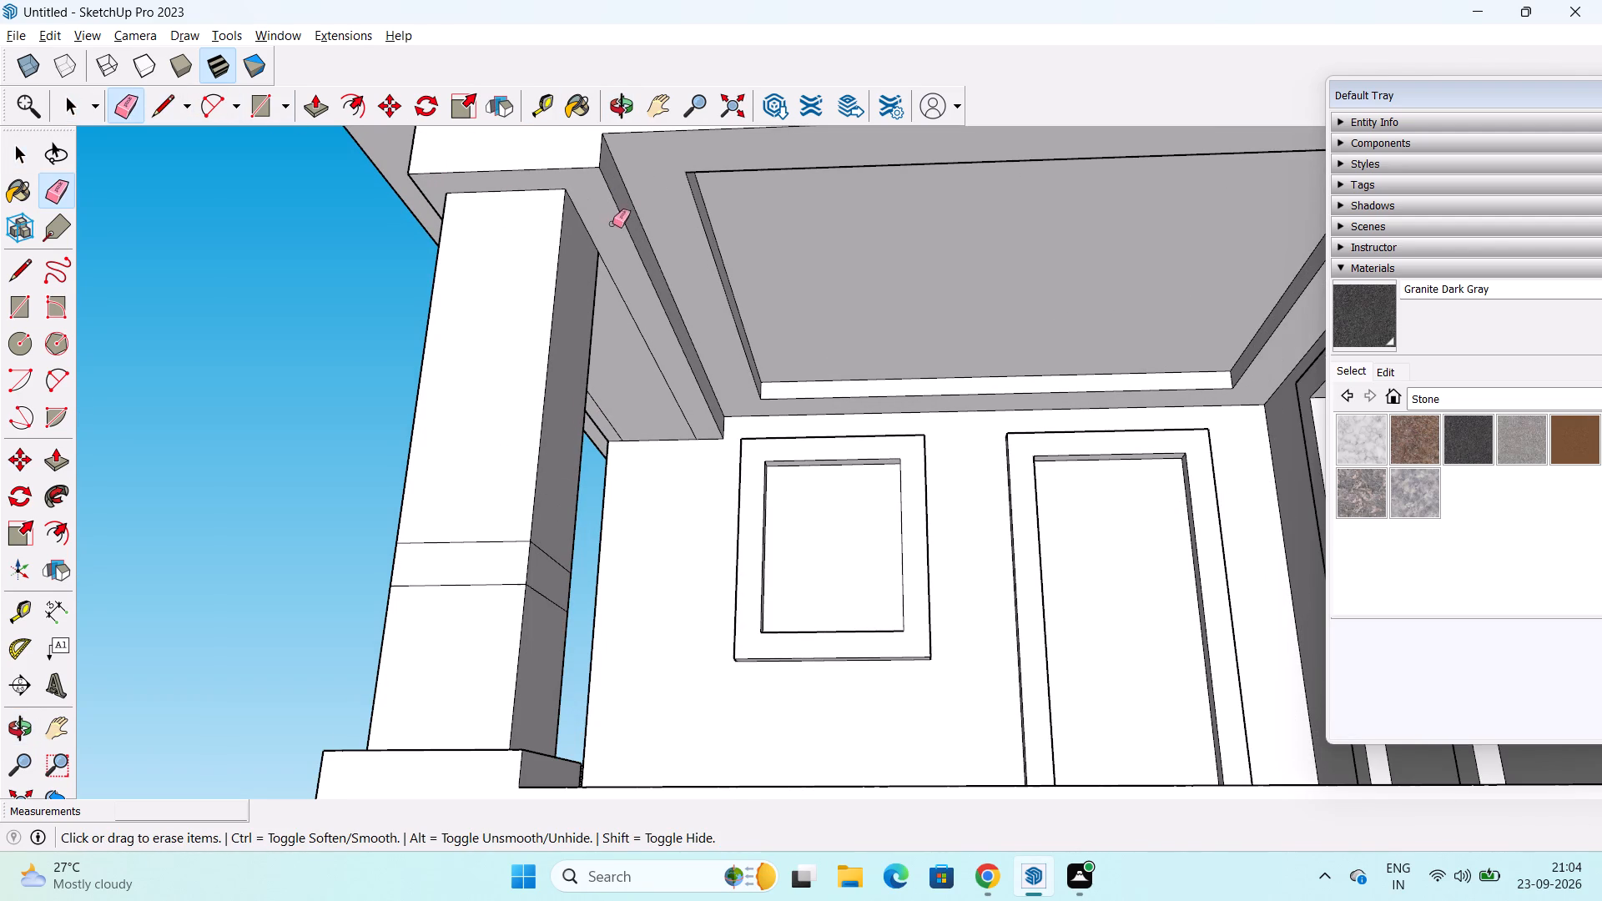
{"action": "left_click", "coordinate": [624, 295]}
{"action": "middle_click_drag", "start_coordinate": [682, 370], "coordinate": [884, 405]}
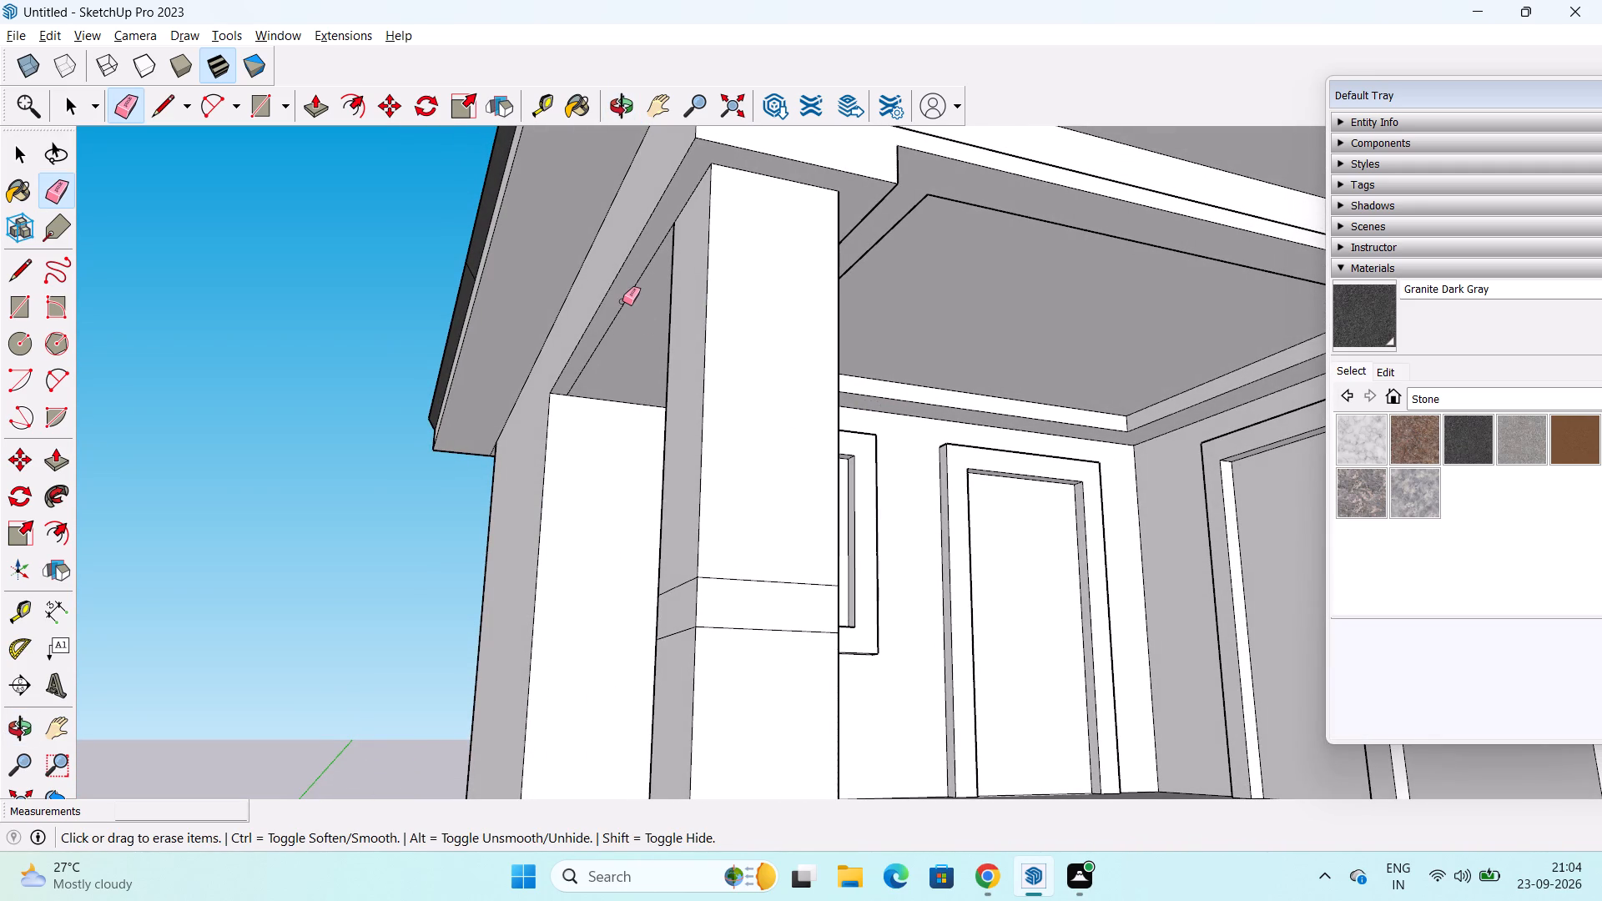
{"action": "left_click", "coordinate": [622, 305]}
{"action": "middle_click_drag", "start_coordinate": [772, 337], "coordinate": [656, 349]}
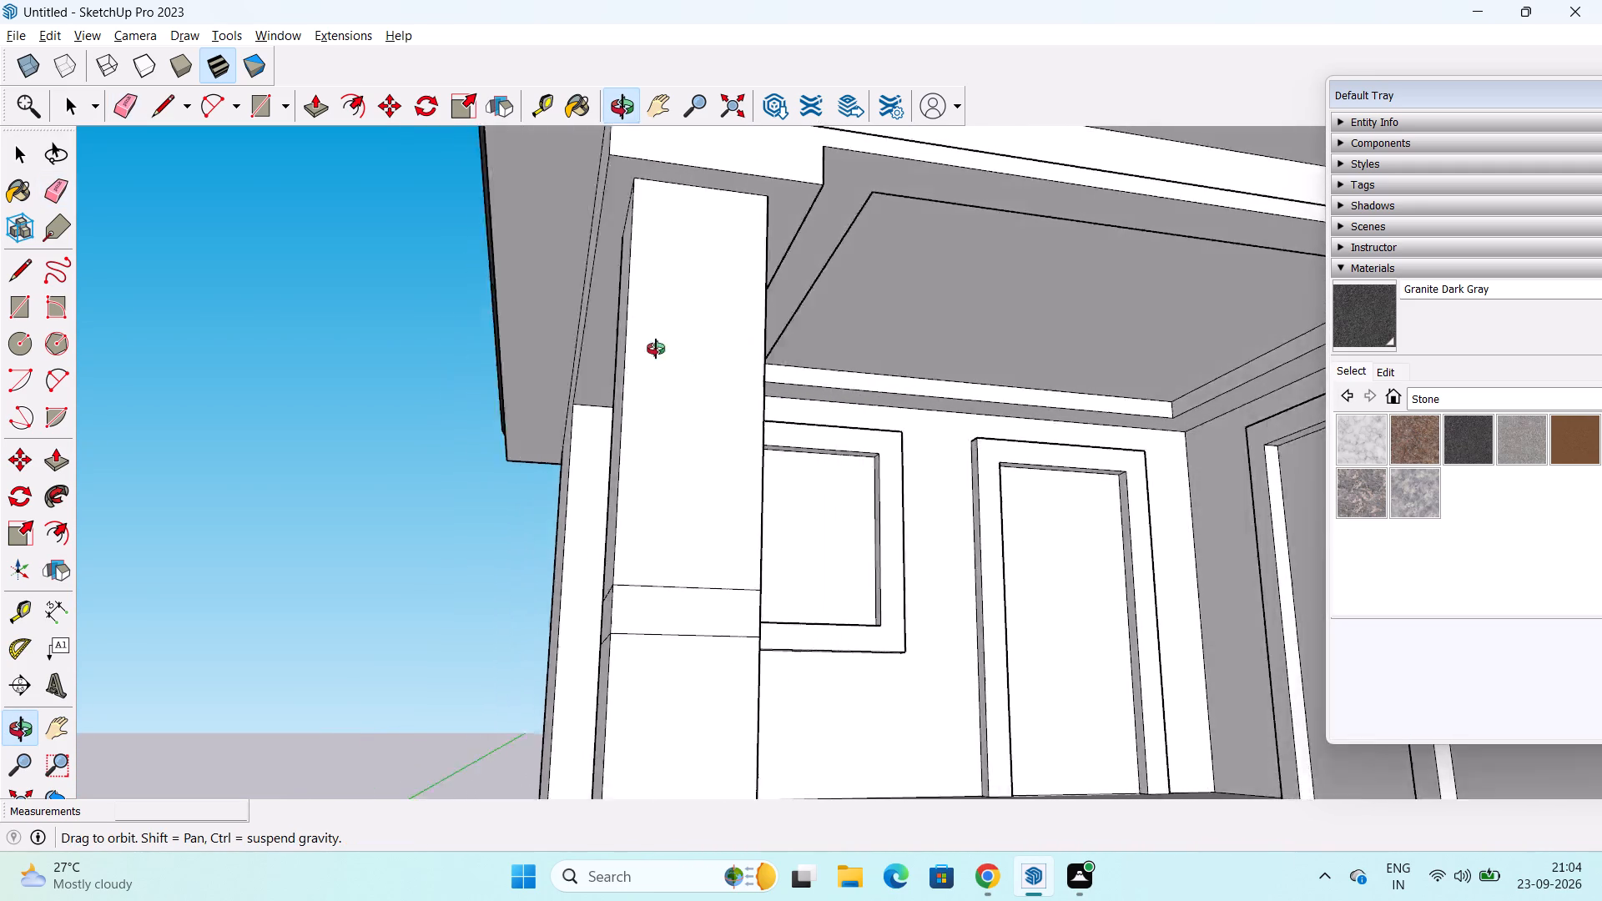
{"action": "middle_click_drag", "start_coordinate": [656, 349], "coordinate": [552, 392]}
{"action": "scroll", "coordinate": [566, 391], "scroll_direction": "down", "scroll_amount": 1}
{"action": "key", "text": "space"}
{"action": "key", "text": "space"}
{"action": "key", "text": "space"}
{"action": "key", "text": "space"}
{"action": "key", "text": "space"}
Measure the distance from the column's top front corner to the beam's outer edge using the Dimension tool.
{"action": "middle_click_drag", "start_coordinate": [567, 377], "coordinate": [600, 289]}
{"action": "left_click", "coordinate": [63, 611]}
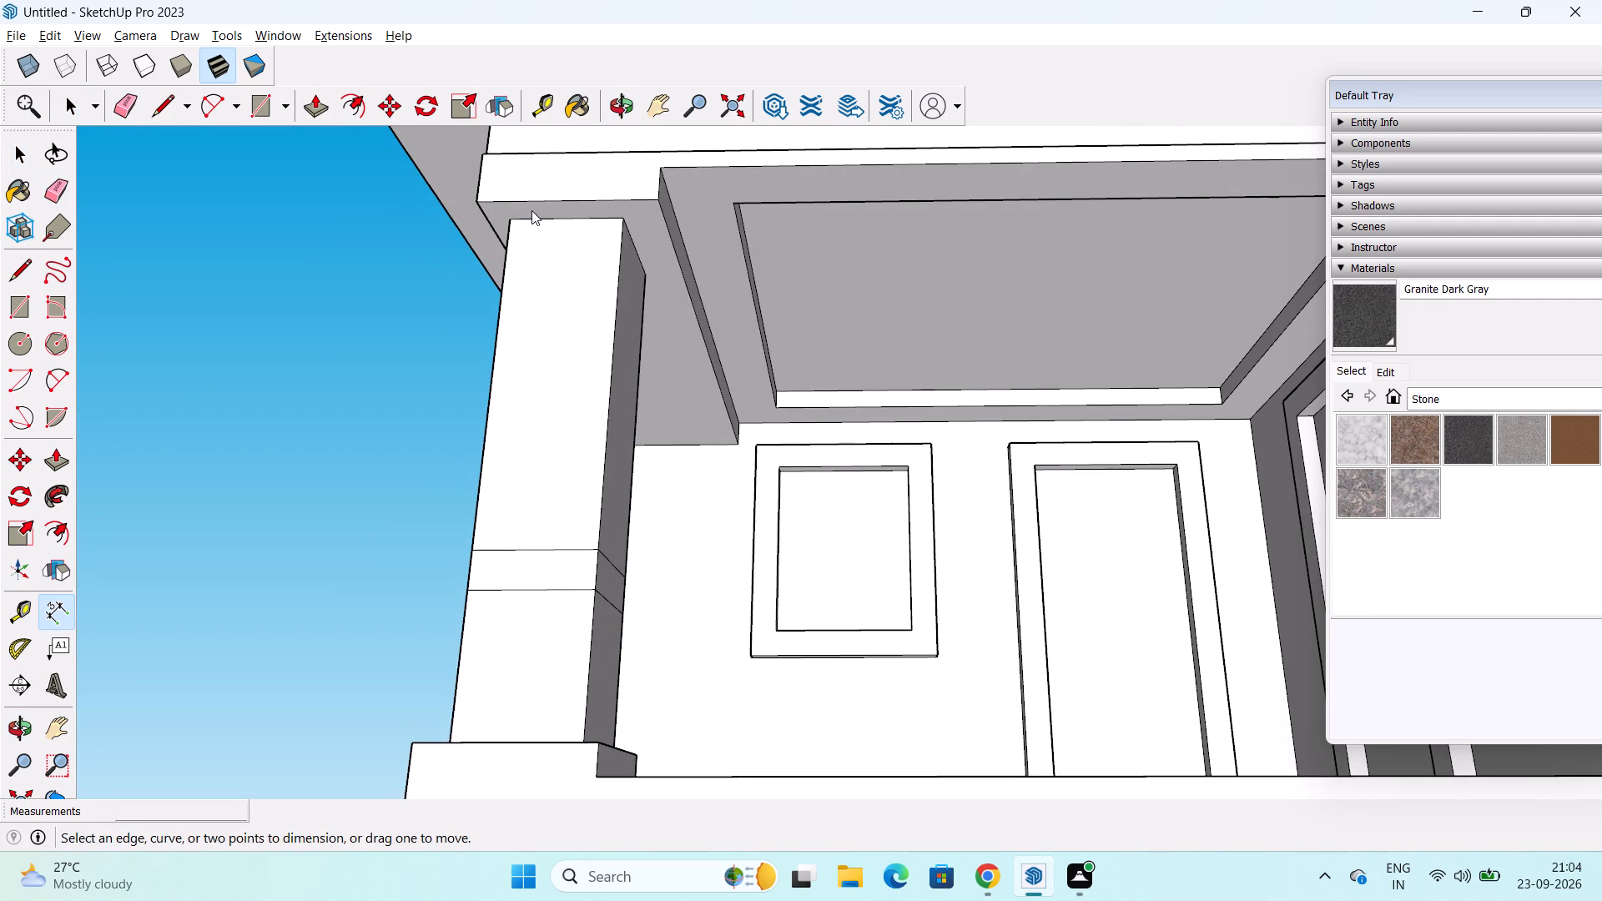
{"action": "left_click", "coordinate": [506, 215]}
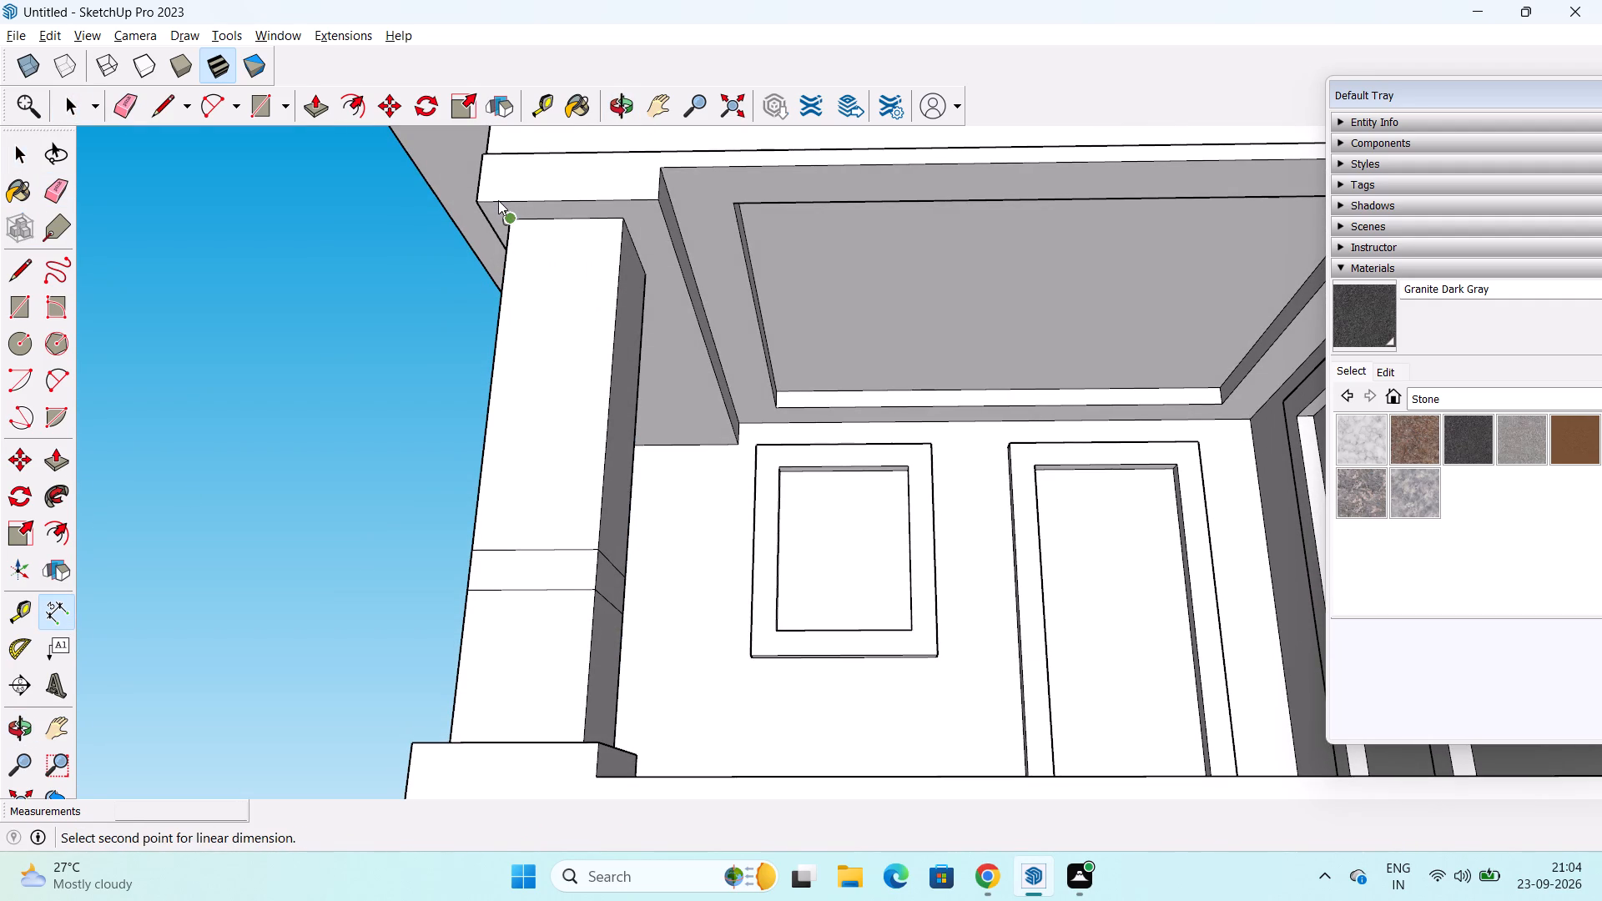
{"action": "left_click", "coordinate": [498, 200]}
{"action": "middle_click_drag", "start_coordinate": [492, 215], "coordinate": [681, 297]}
{"action": "scroll", "coordinate": [650, 252], "scroll_direction": "up", "scroll_amount": 1}
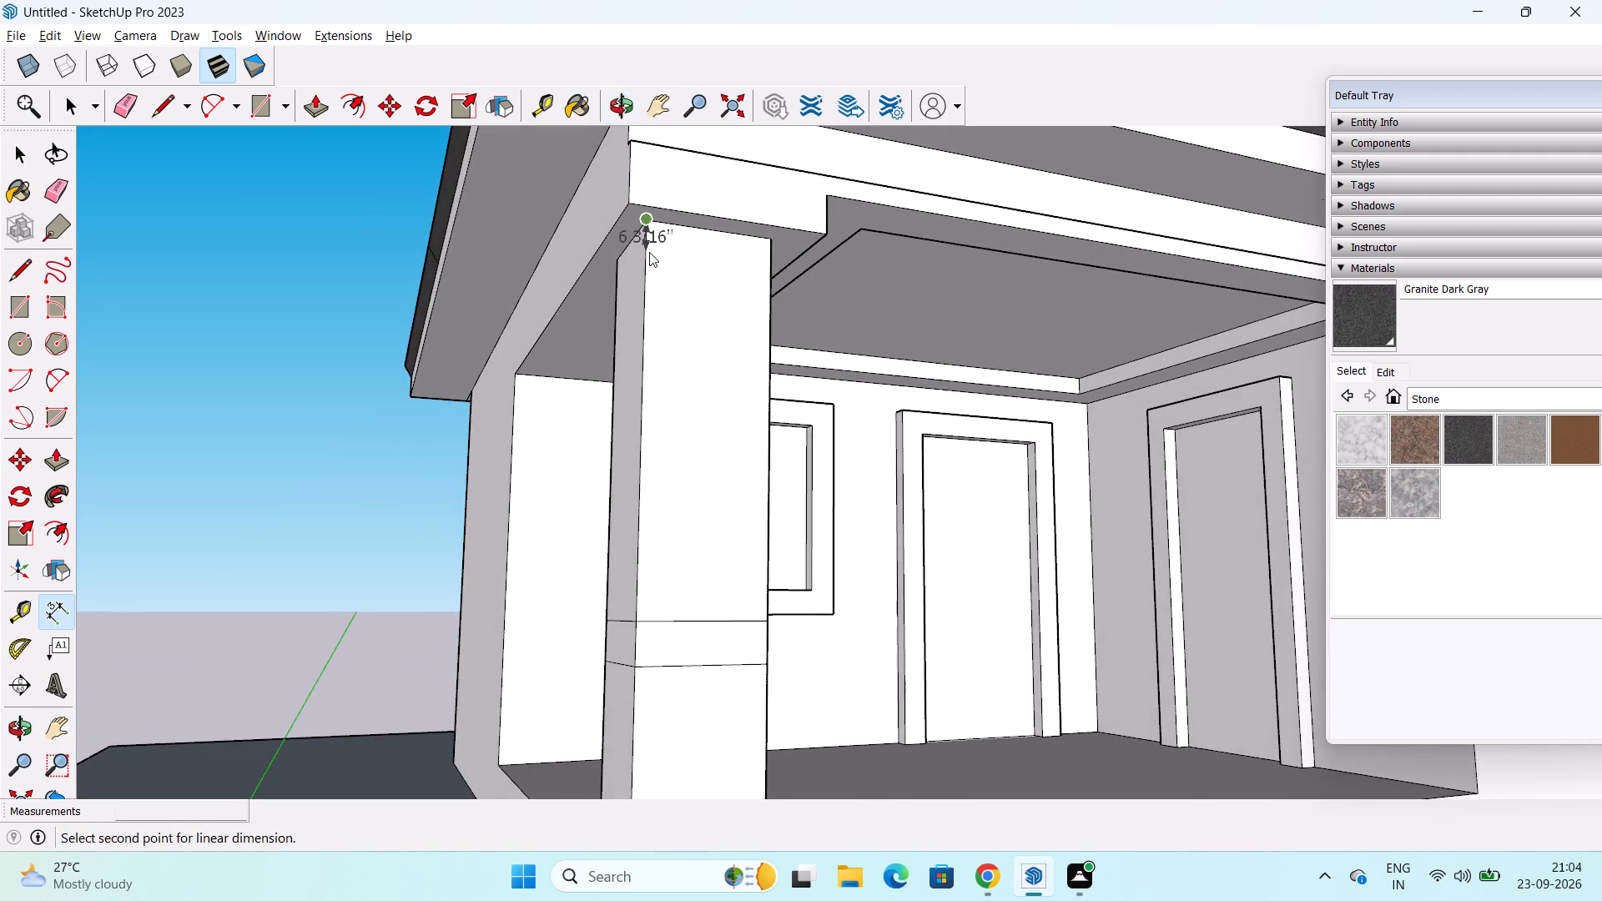
{"action": "scroll", "coordinate": [649, 252], "scroll_direction": "up", "scroll_amount": 8}
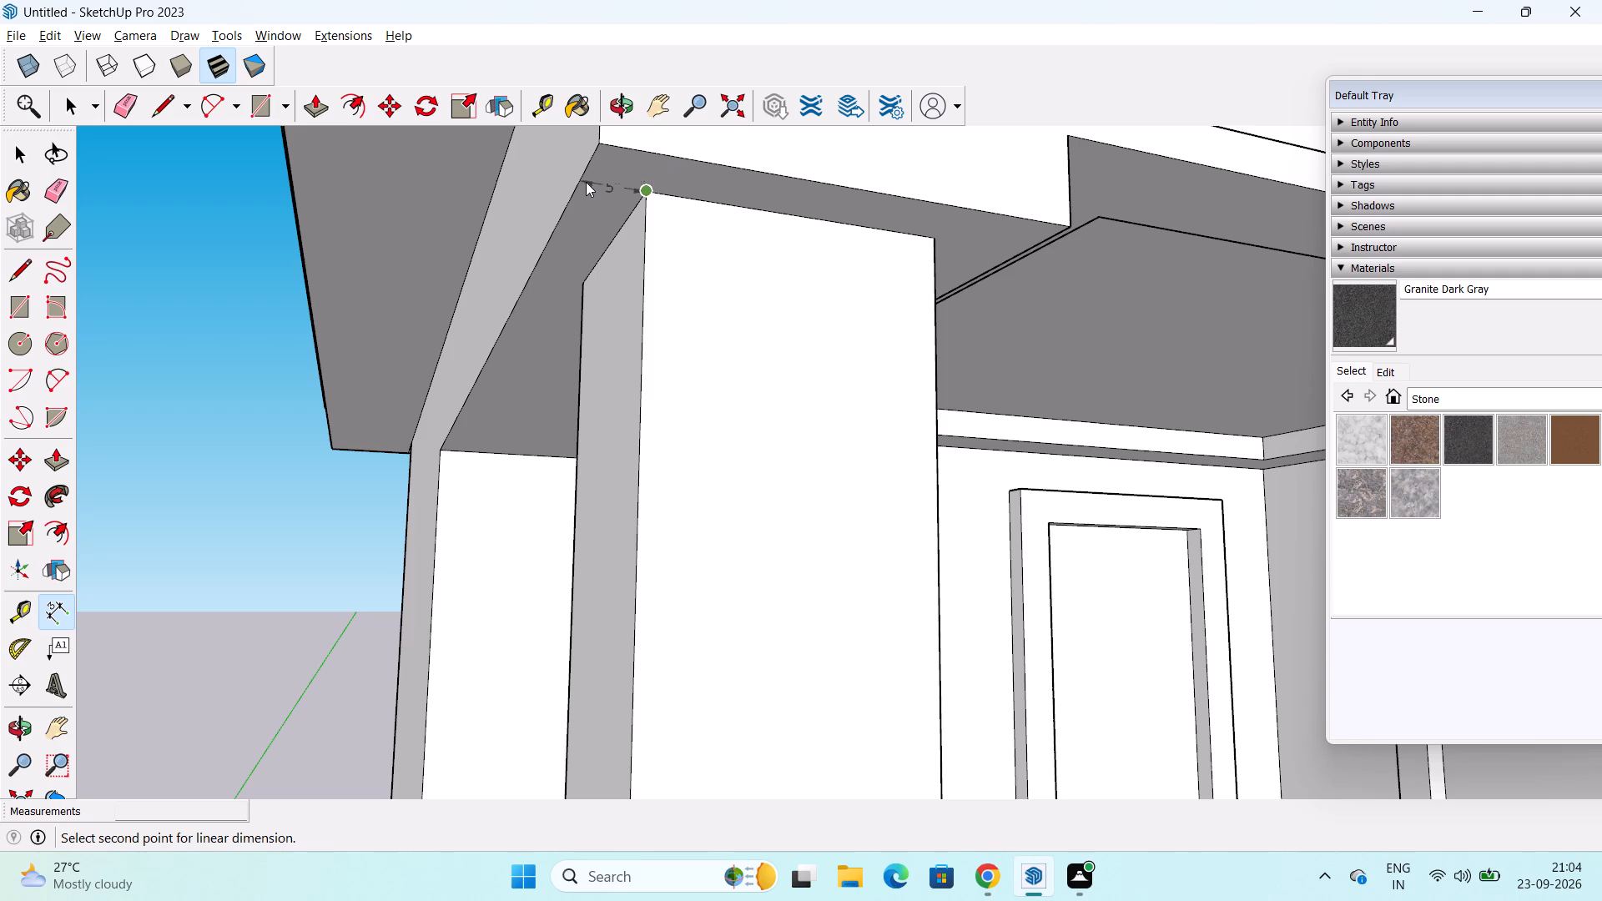
{"action": "key", "text": "space"}
Push/Pull the front face of the column's band outward by 5".
{"action": "scroll", "coordinate": [584, 180], "scroll_direction": "down", "scroll_amount": 6}
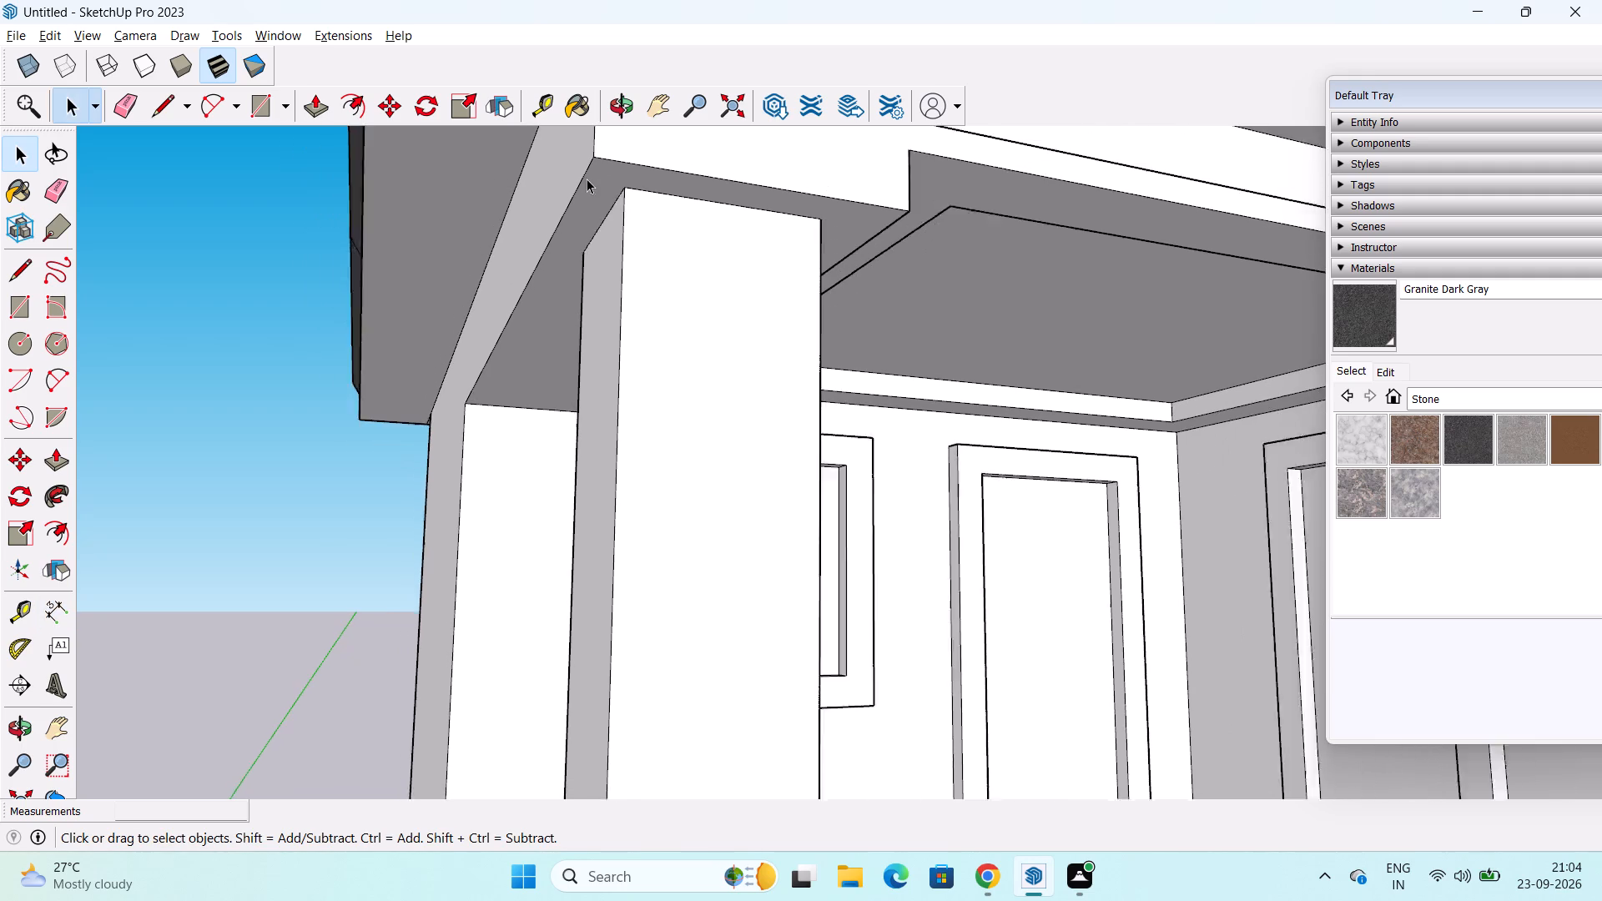
{"action": "scroll", "coordinate": [587, 179], "scroll_direction": "down", "scroll_amount": 5}
{"action": "scroll", "coordinate": [621, 237], "scroll_direction": "down", "scroll_amount": 1}
{"action": "middle_click_drag", "start_coordinate": [621, 249], "coordinate": [492, 382]}
{"action": "scroll", "coordinate": [521, 418], "scroll_direction": "down", "scroll_amount": 5}
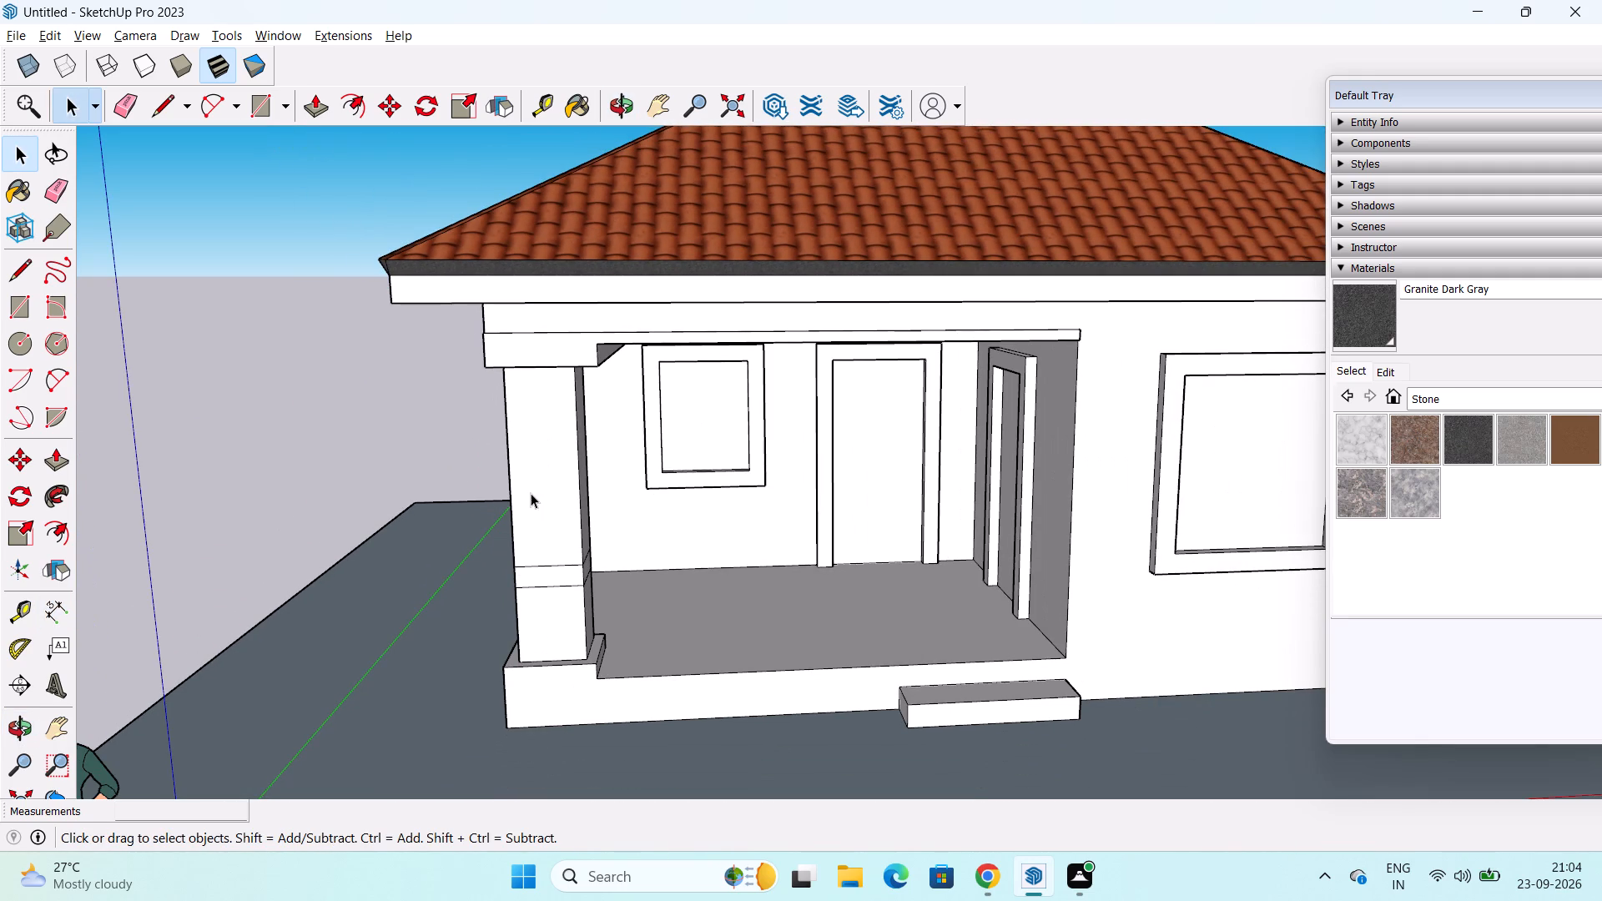
{"action": "key", "text": "p"}
{"action": "left_click", "coordinate": [555, 578]}
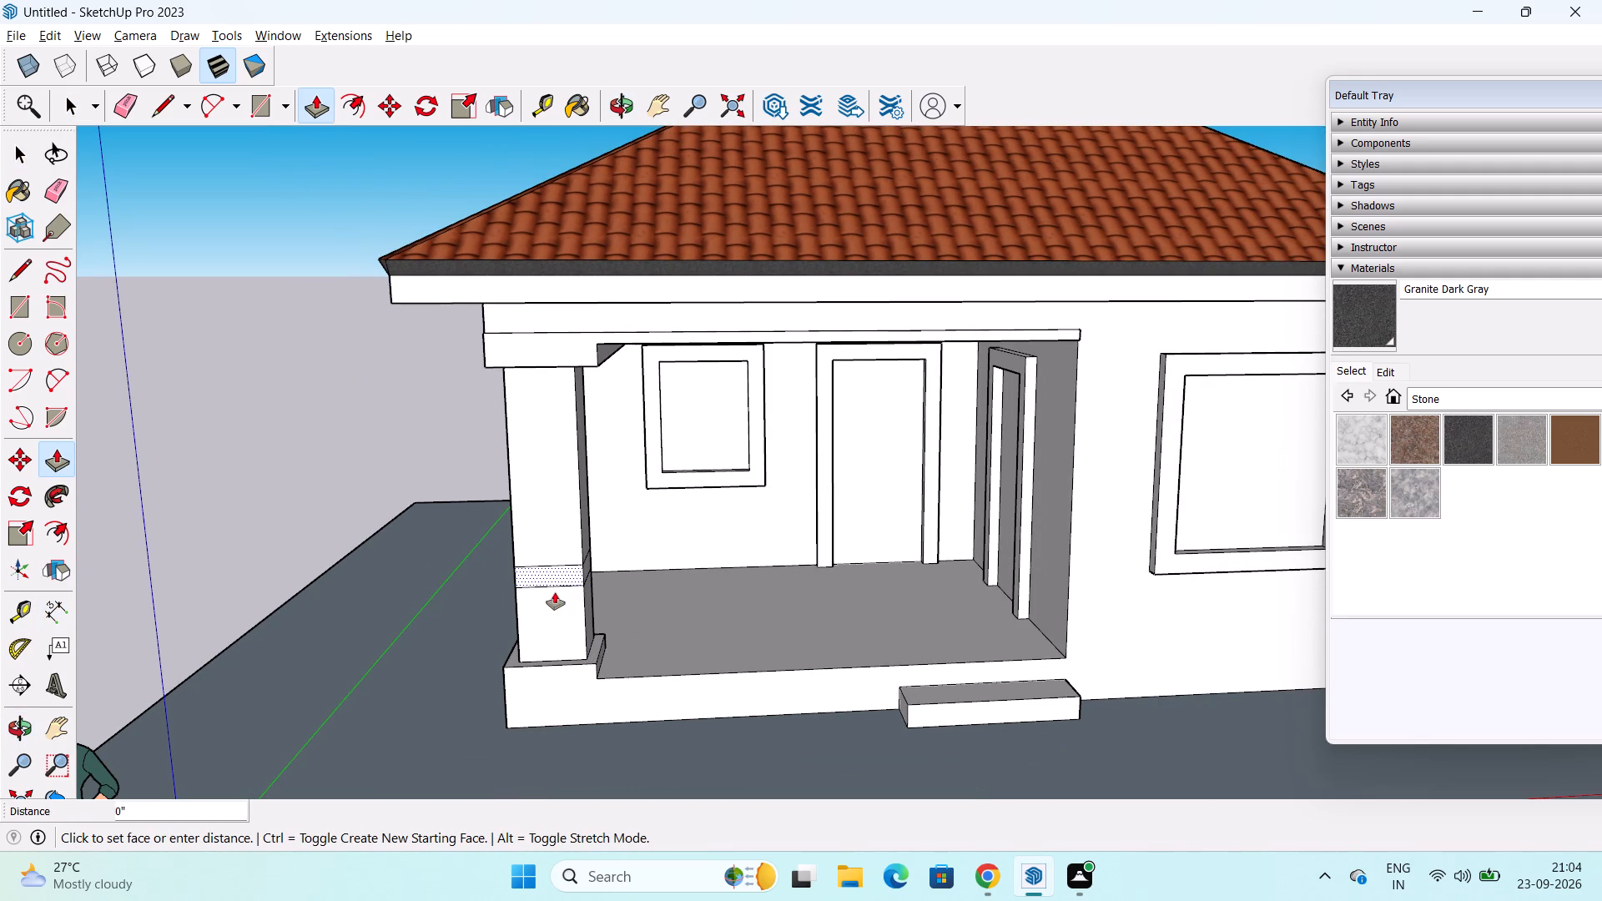
{"action": "type", "text": "5\""}
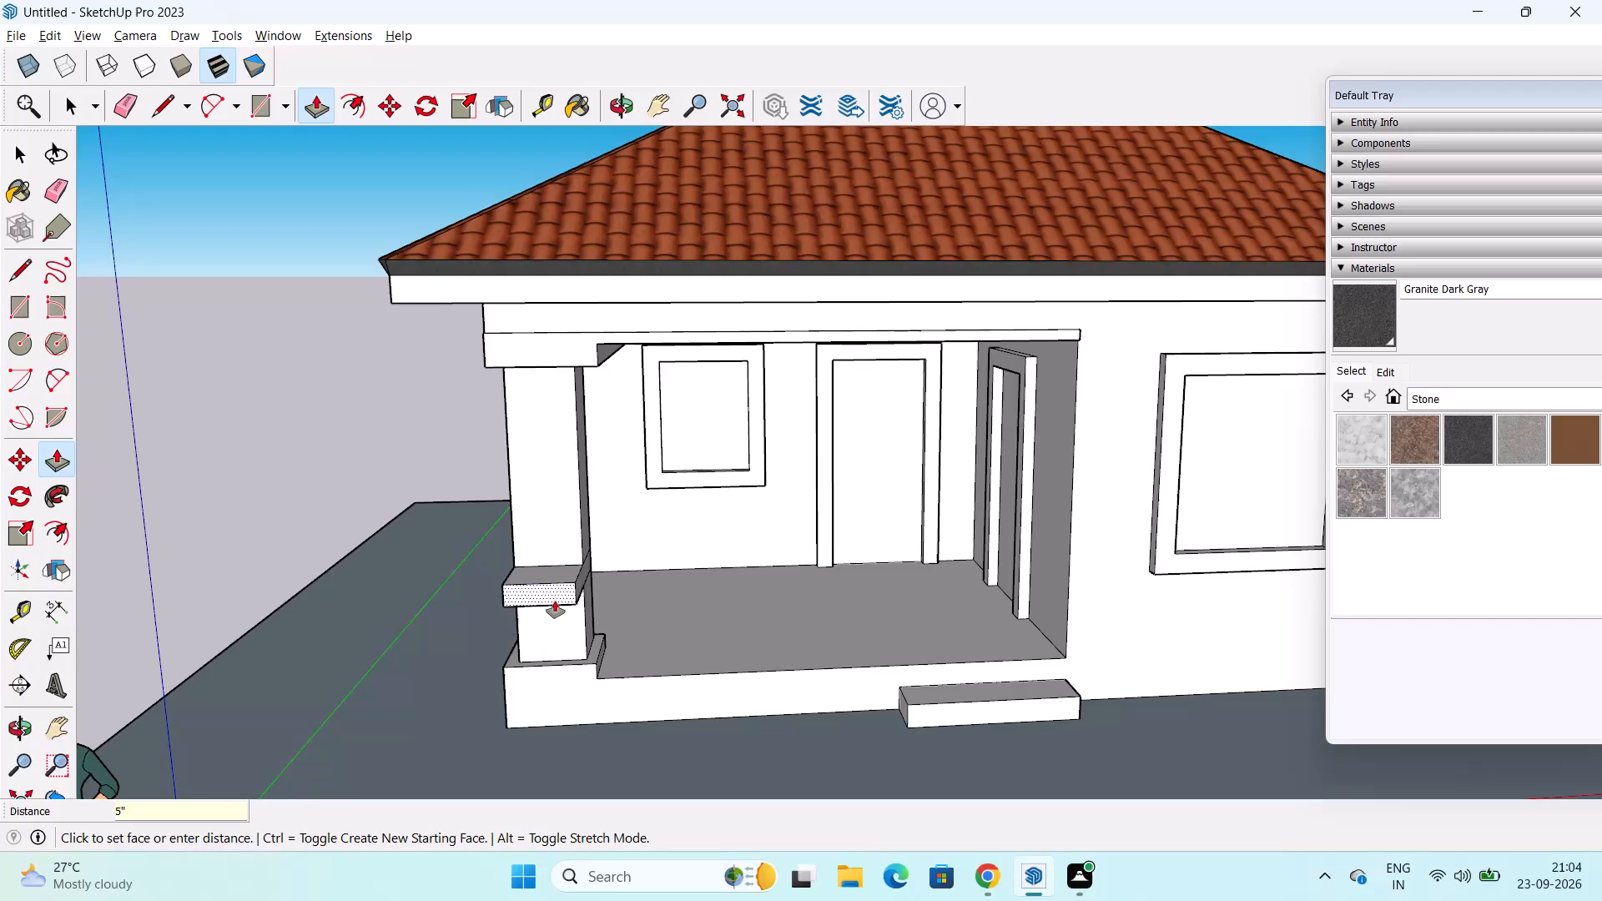
{"action": "key", "text": "Return"}
Extrude the band's three remaining faces outward by the same 5" so it wraps around the column.
{"action": "middle_click_drag", "start_coordinate": [555, 601], "coordinate": [347, 640]}
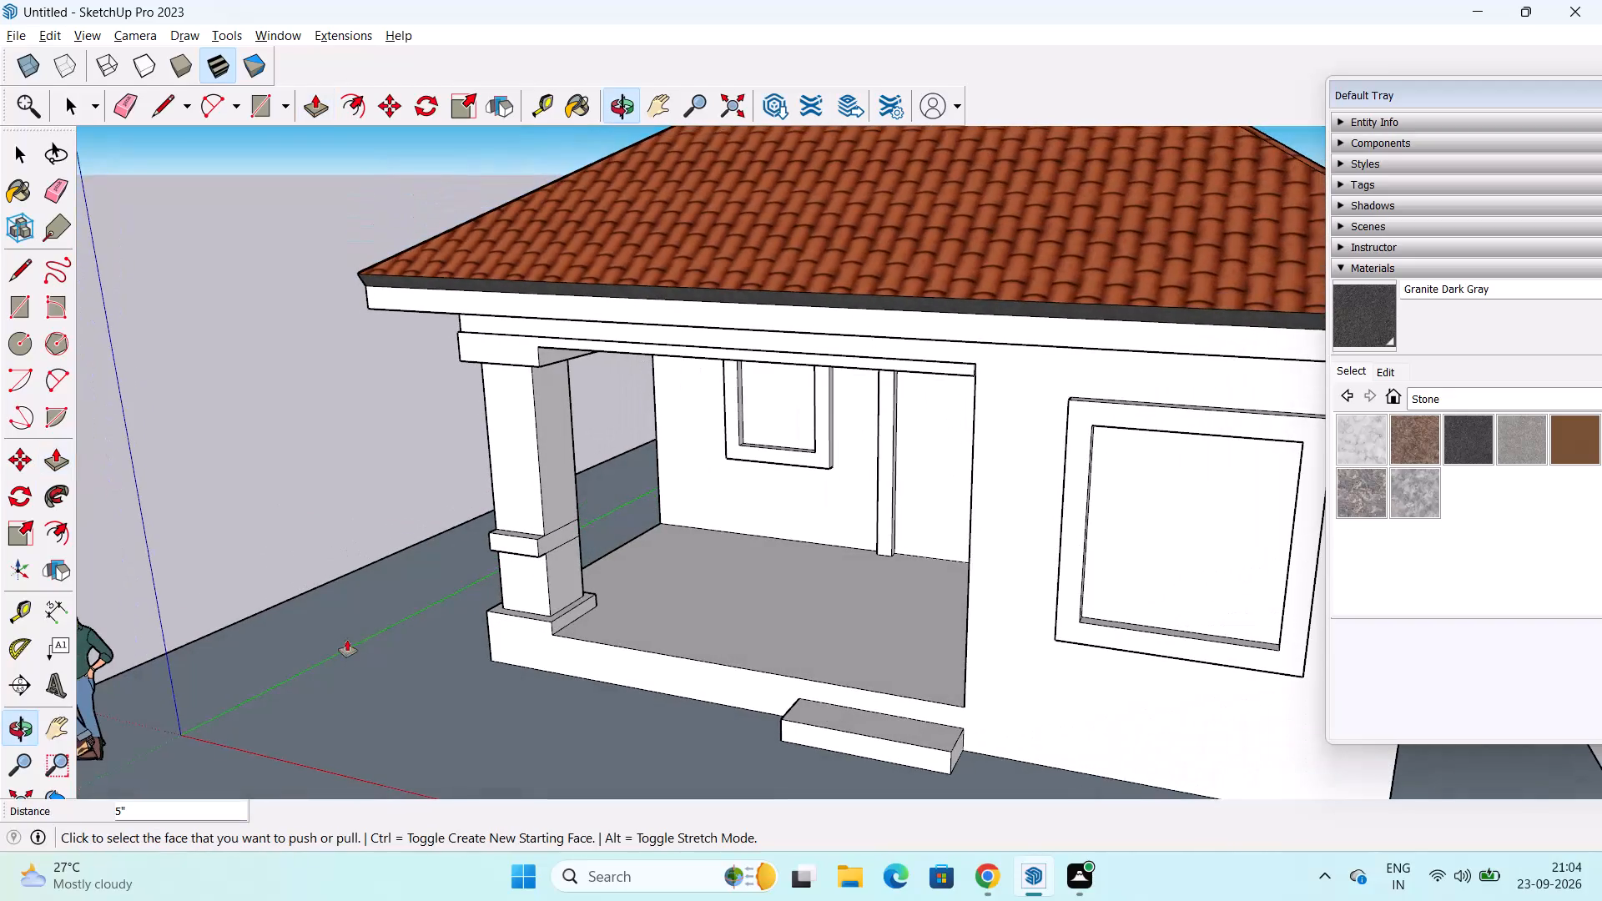
{"action": "double_click", "coordinate": [571, 530]}
{"action": "middle_click_drag", "start_coordinate": [503, 565], "coordinate": [566, 574]}
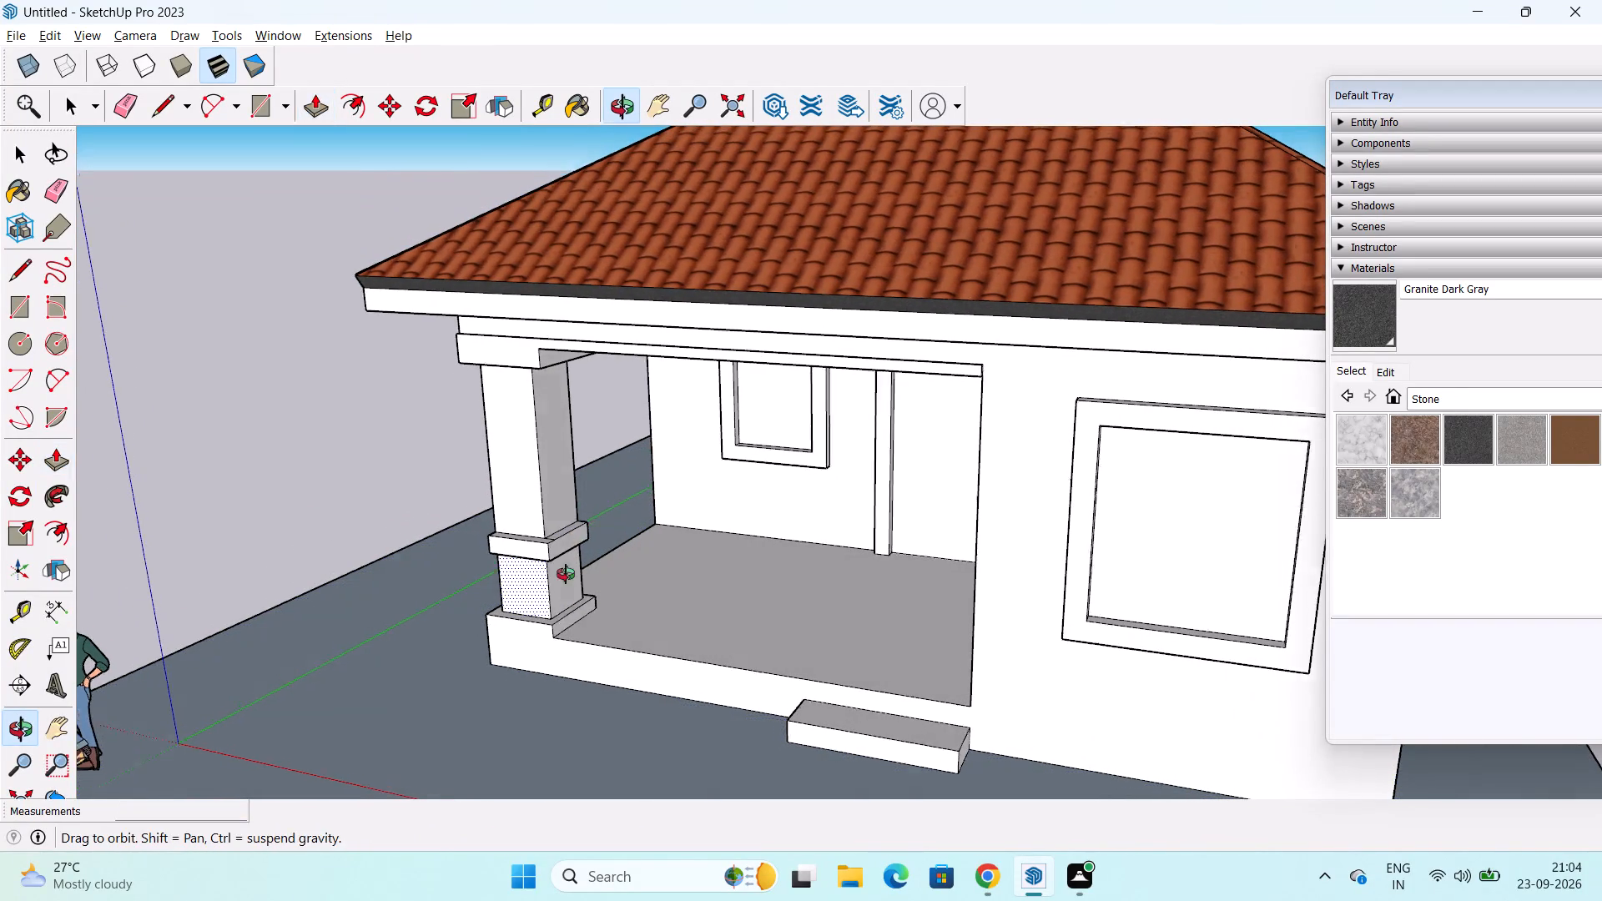
{"action": "middle_click_drag", "start_coordinate": [566, 574], "coordinate": [921, 620]}
{"action": "middle_click_drag", "start_coordinate": [717, 769], "coordinate": [990, 724]}
{"action": "double_click", "coordinate": [921, 658]}
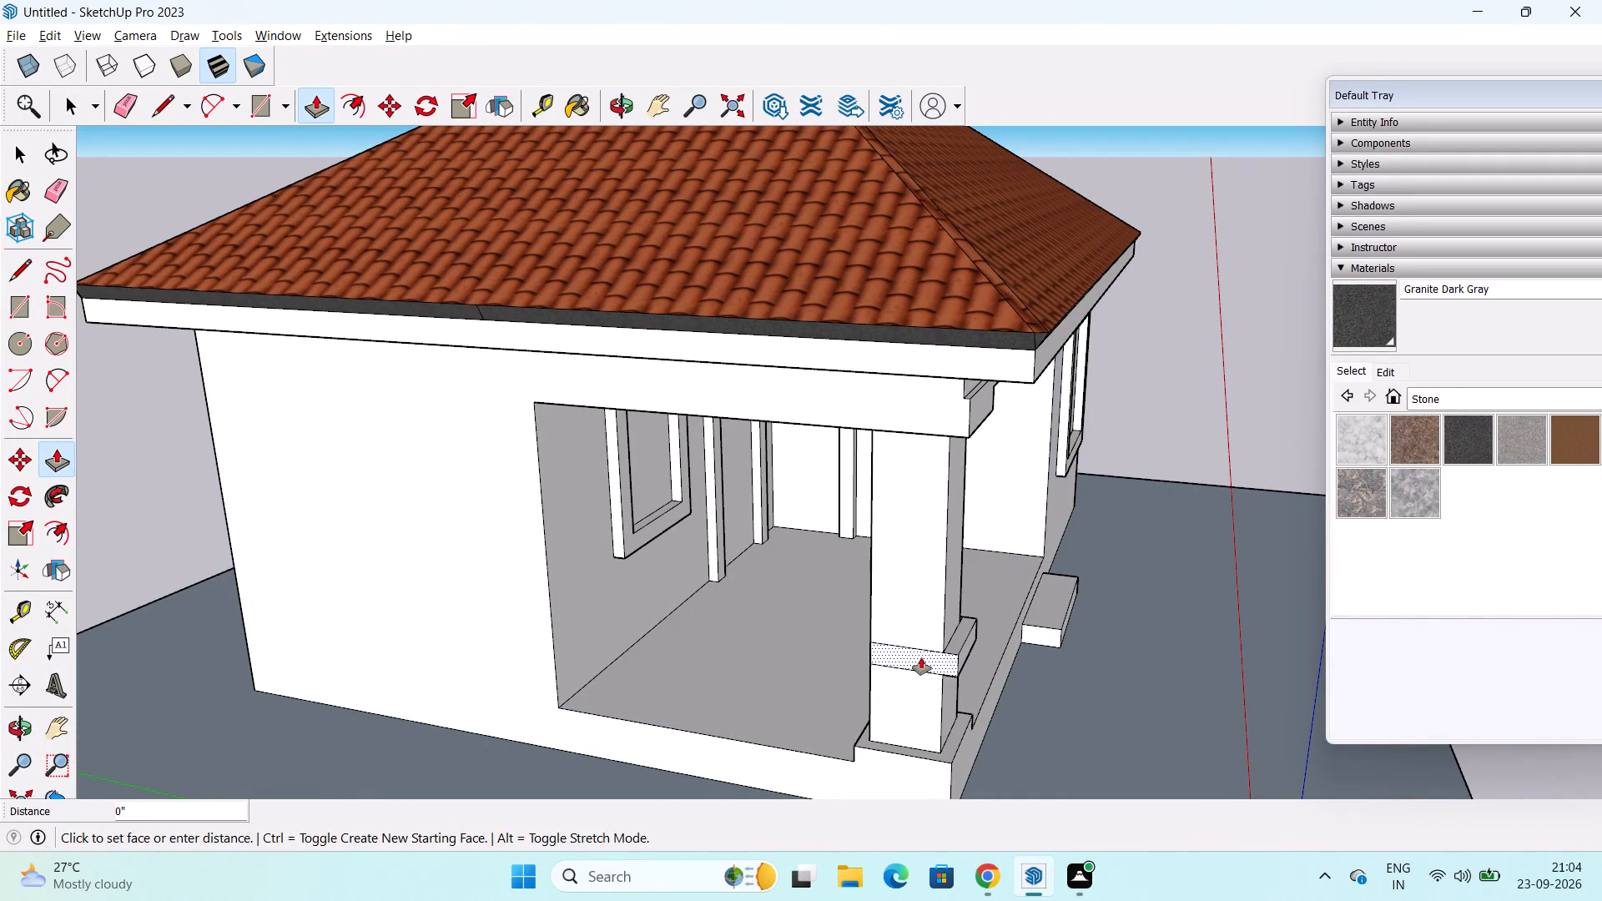
{"action": "middle_click_drag", "start_coordinate": [887, 672], "coordinate": [1117, 689]}
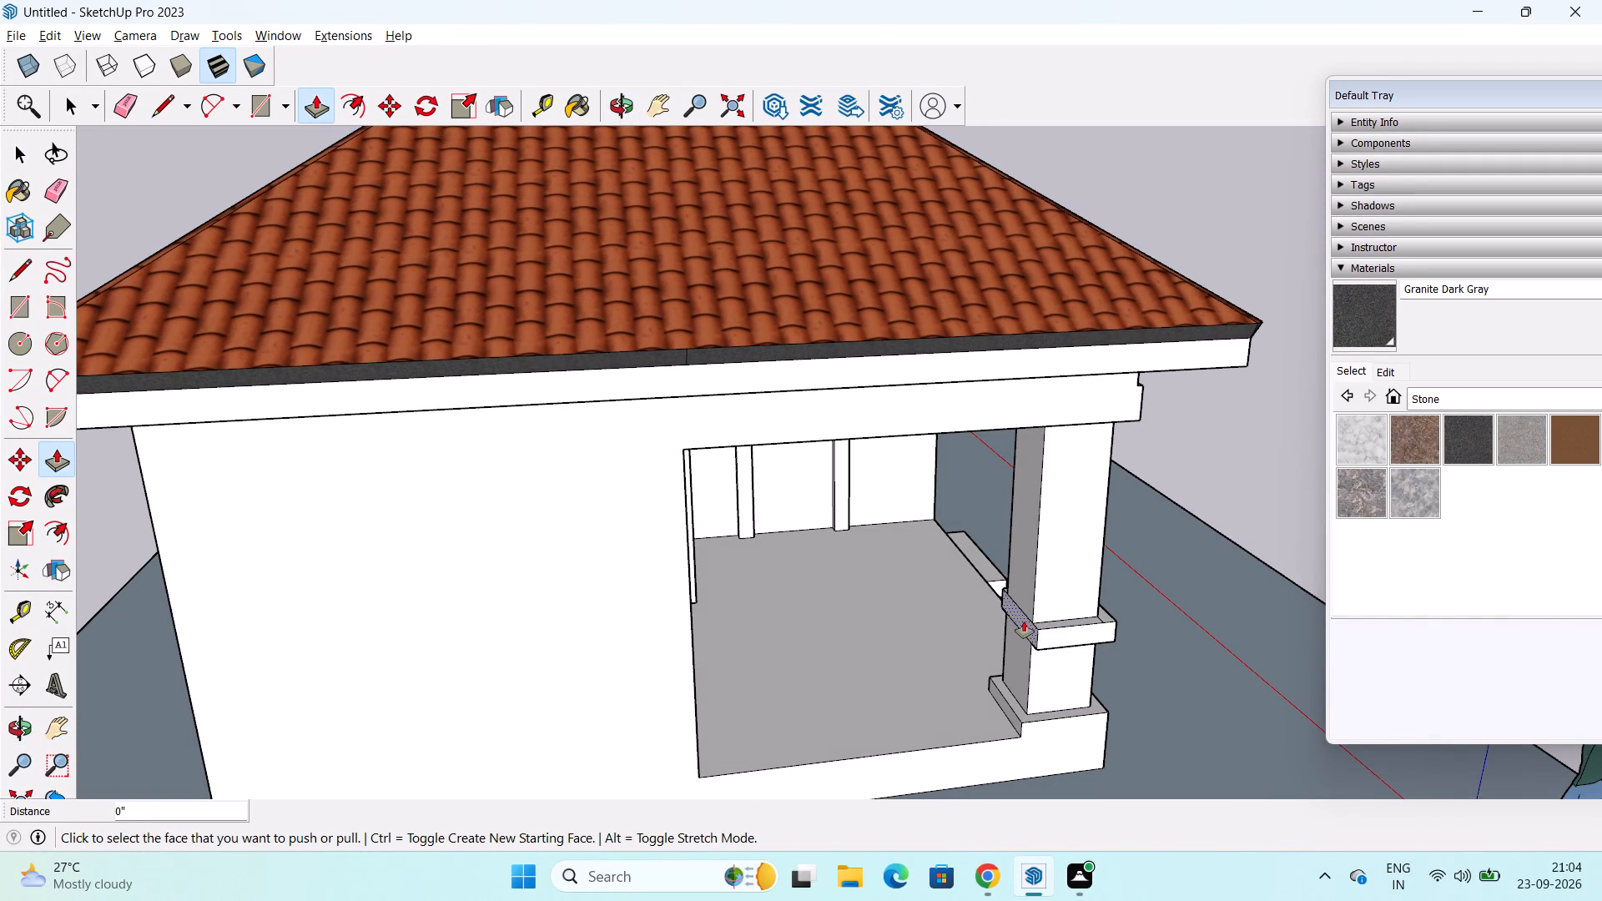
{"action": "double_click", "coordinate": [1024, 620]}
{"action": "middle_click_drag", "start_coordinate": [1060, 663], "coordinate": [691, 709]}
Erase the leftover seam lines at the four corners on top of the column's projecting band.
{"action": "key", "text": "space"}
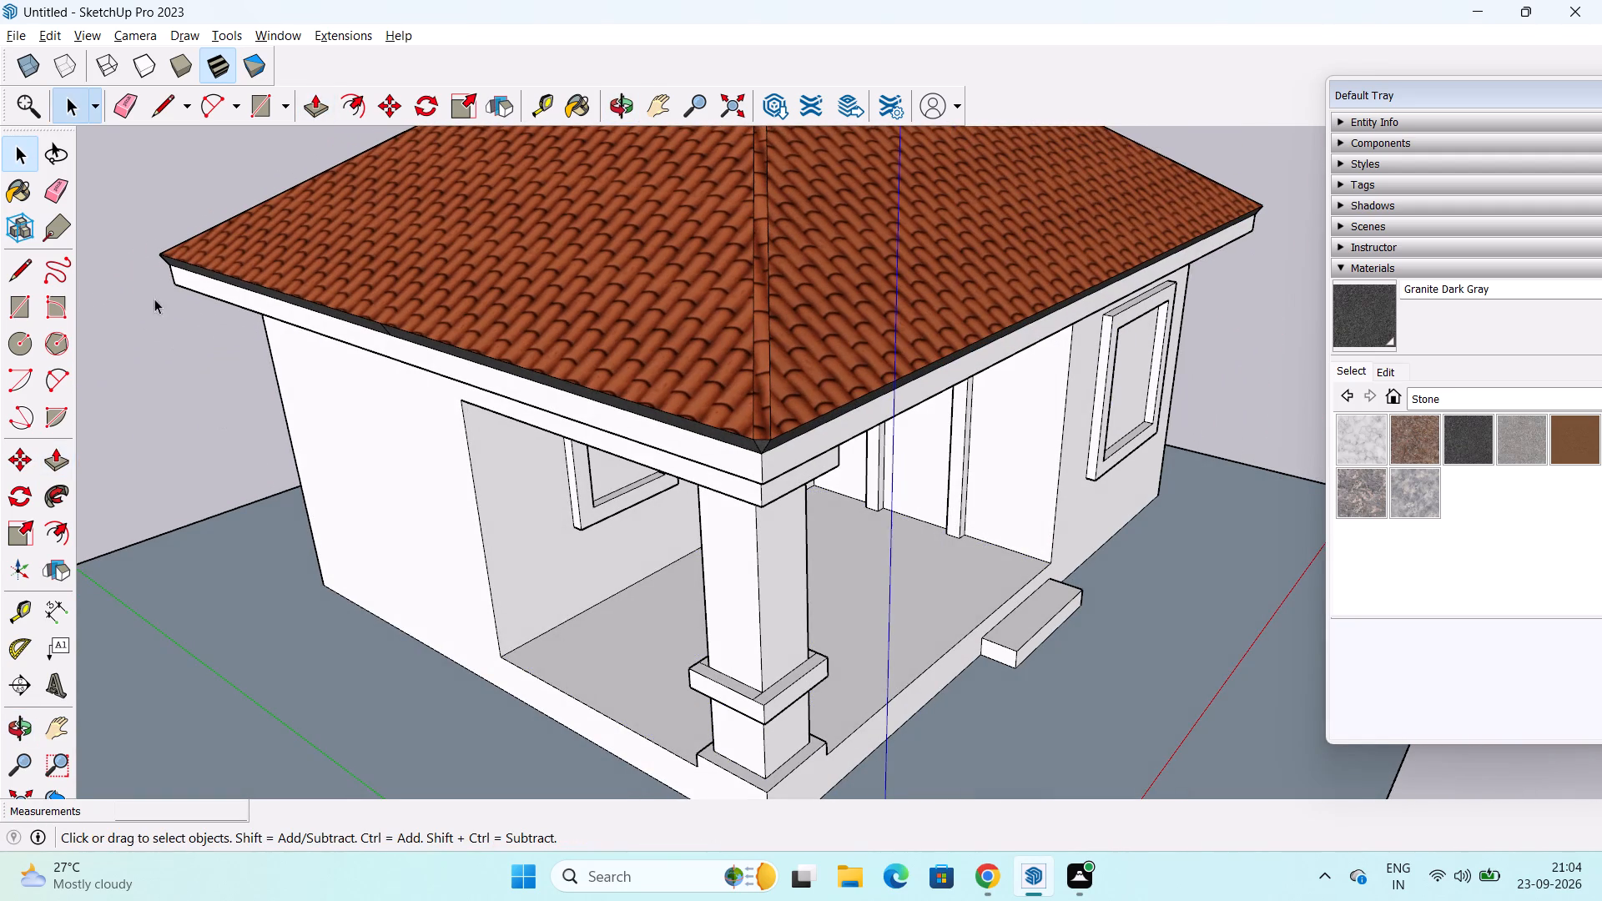
{"action": "left_click", "coordinate": [57, 198]}
{"action": "scroll", "coordinate": [932, 851], "scroll_direction": "up", "scroll_amount": 2}
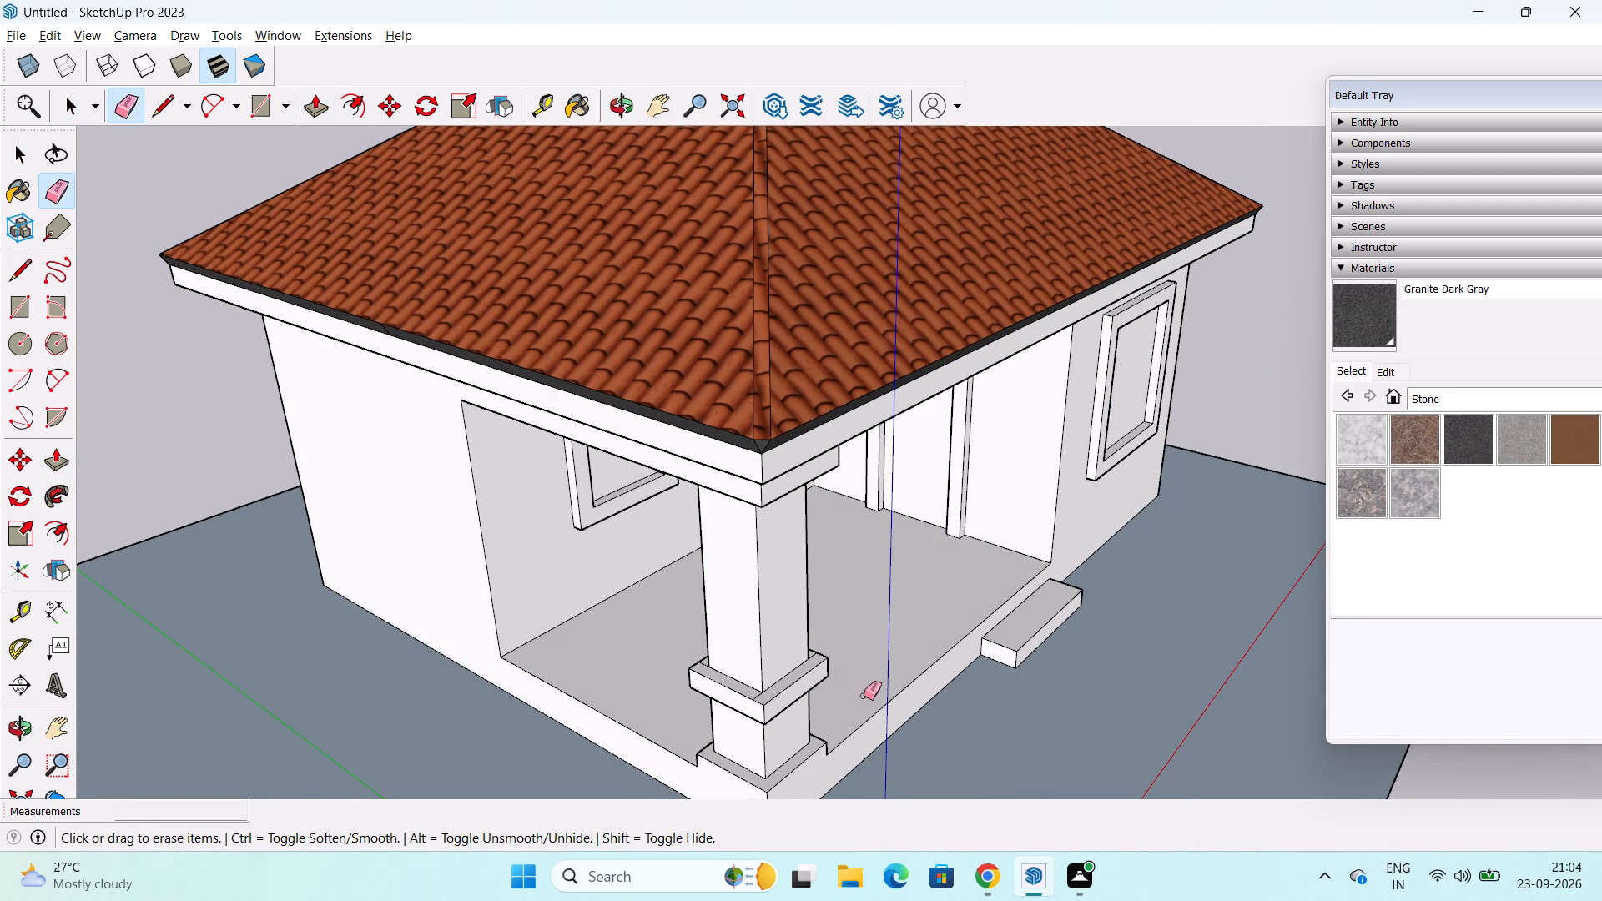
{"action": "scroll", "coordinate": [864, 696], "scroll_direction": "up", "scroll_amount": 4}
{"action": "middle_click_drag", "start_coordinate": [727, 615], "coordinate": [710, 662]}
{"action": "scroll", "coordinate": [710, 749], "scroll_direction": "up", "scroll_amount": 5}
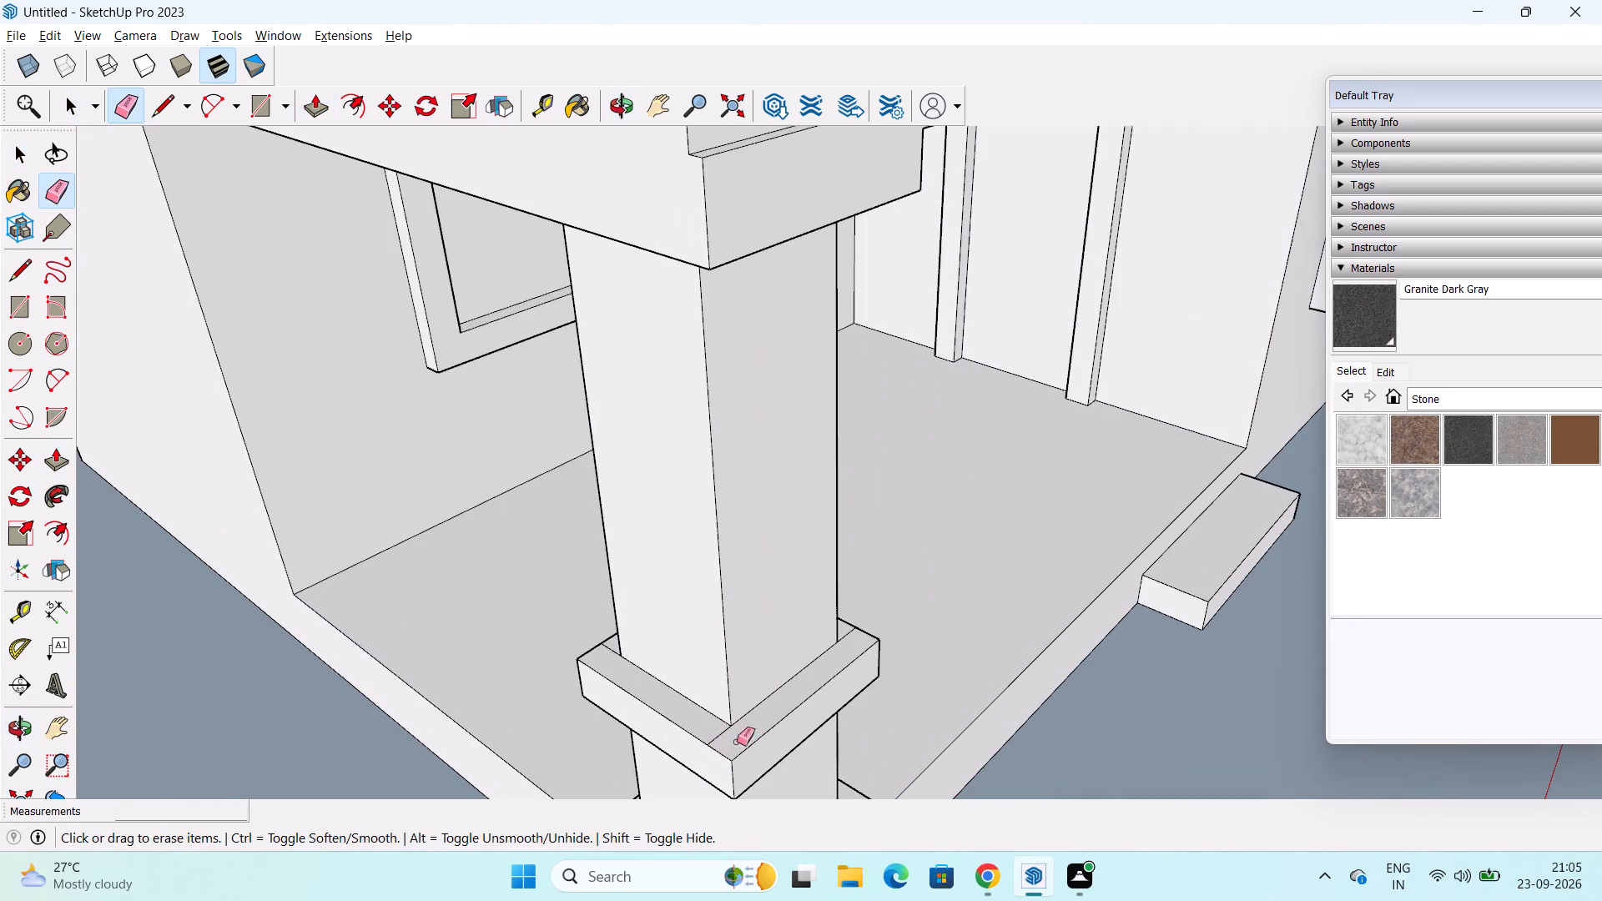
{"action": "left_click", "coordinate": [719, 734]}
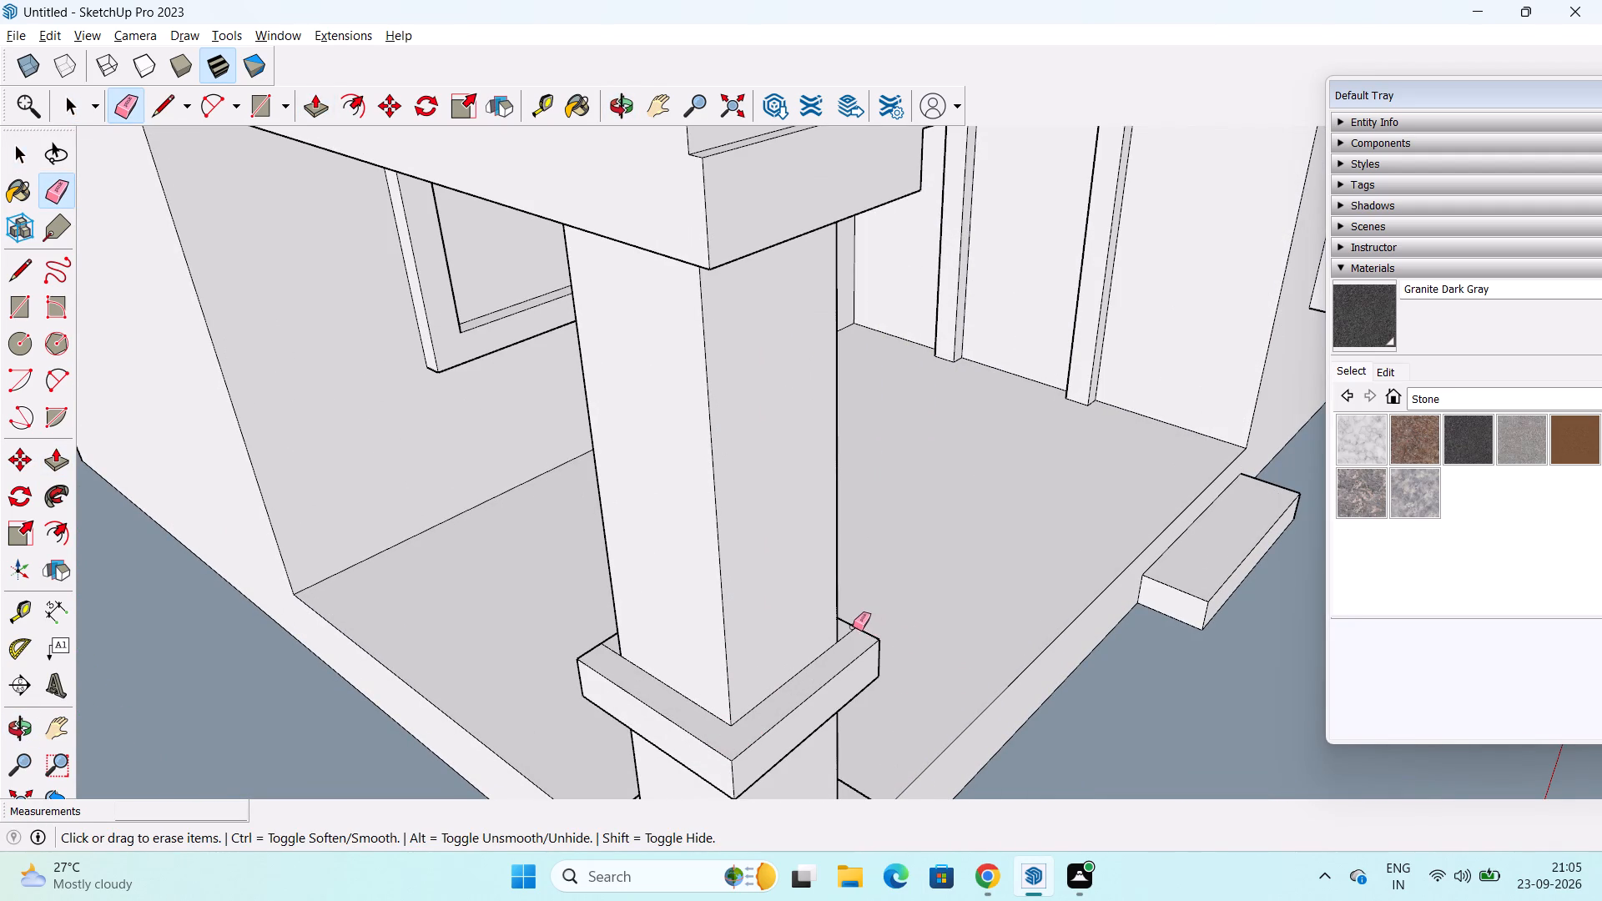
{"action": "left_click", "coordinate": [852, 631]}
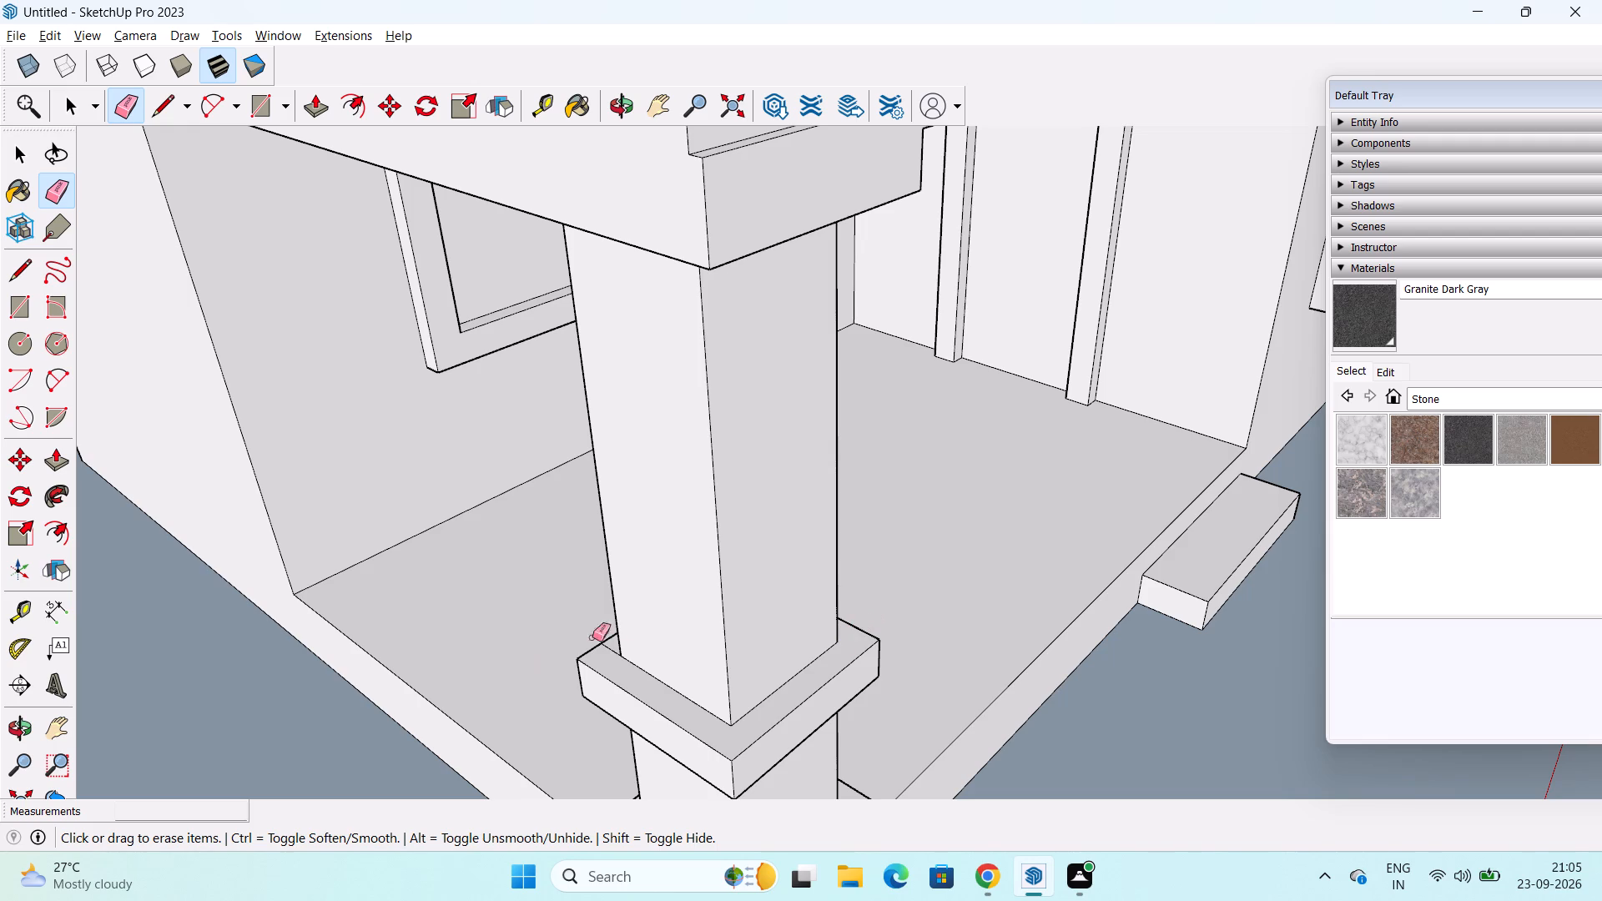
{"action": "left_click", "coordinate": [606, 646]}
{"action": "middle_click_drag", "start_coordinate": [822, 657], "coordinate": [741, 678]}
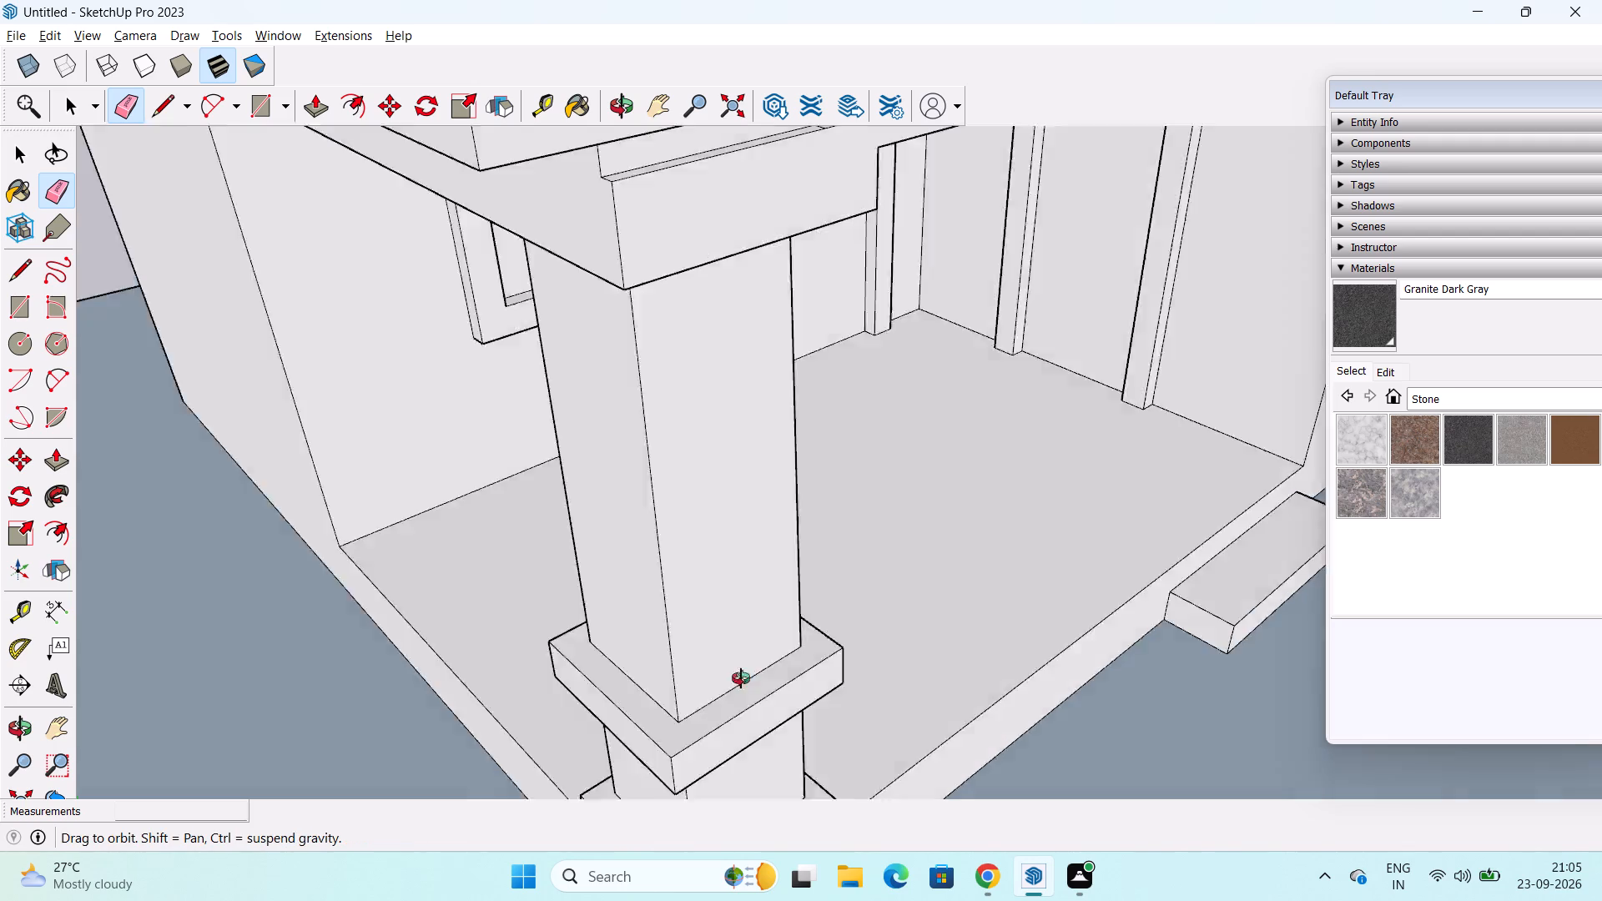
{"action": "middle_click_drag", "start_coordinate": [741, 678], "coordinate": [263, 740]}
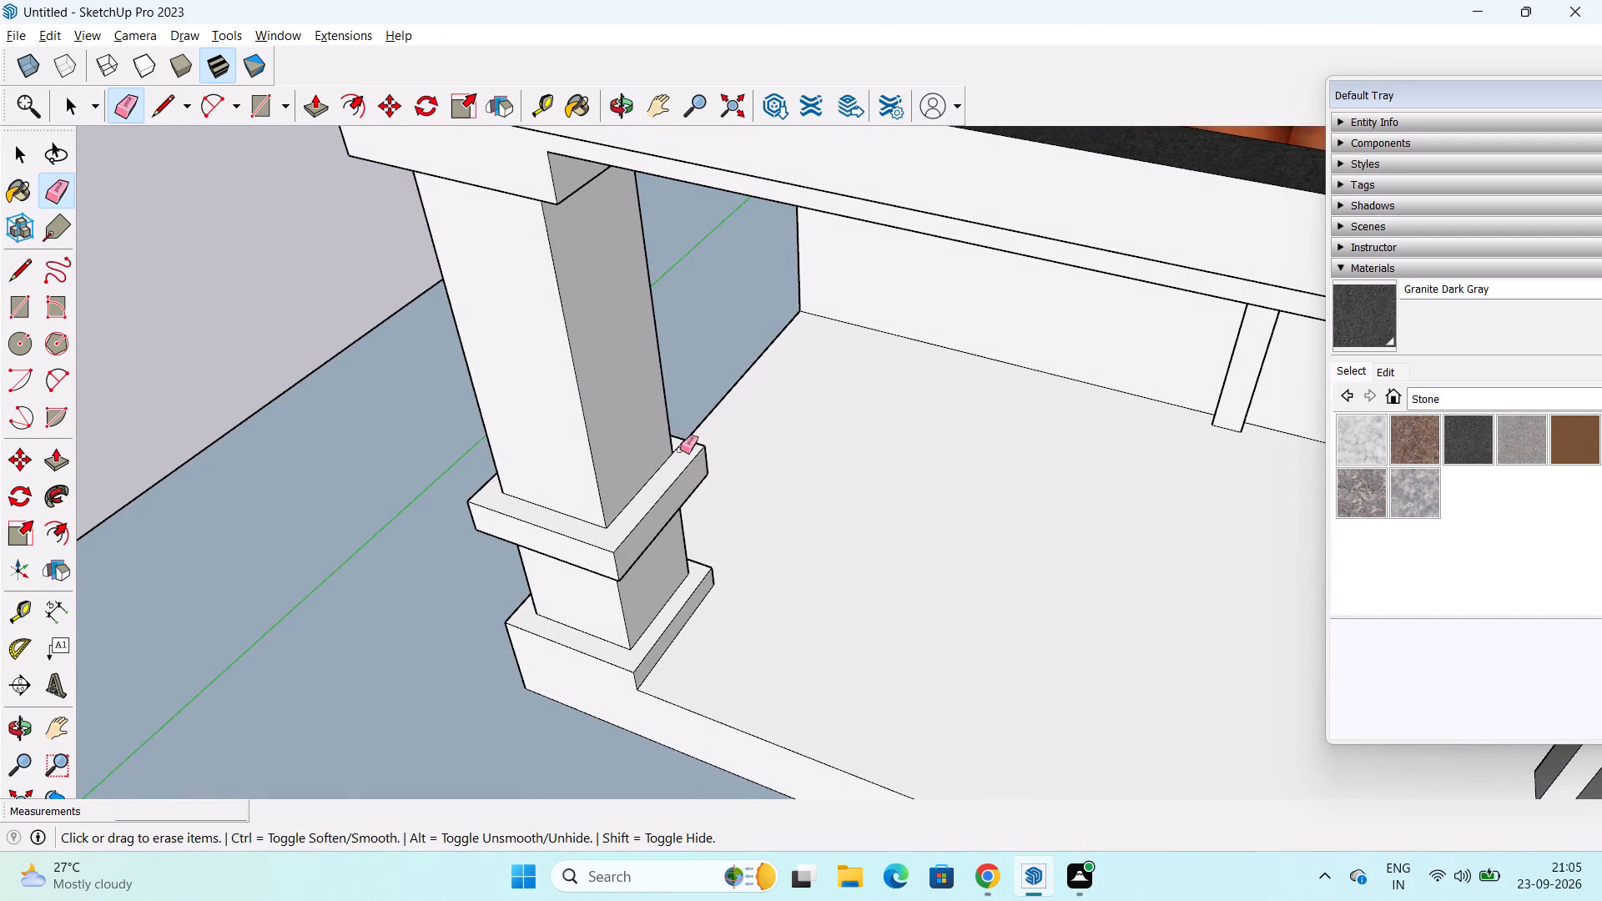
{"action": "left_click", "coordinate": [683, 443]}
{"action": "key", "text": "space"}
Examine the whole house from the front and from above.
{"action": "scroll", "coordinate": [863, 519], "scroll_direction": "down", "scroll_amount": 11}
{"action": "middle_click_drag", "start_coordinate": [889, 551], "coordinate": [1011, 462]}
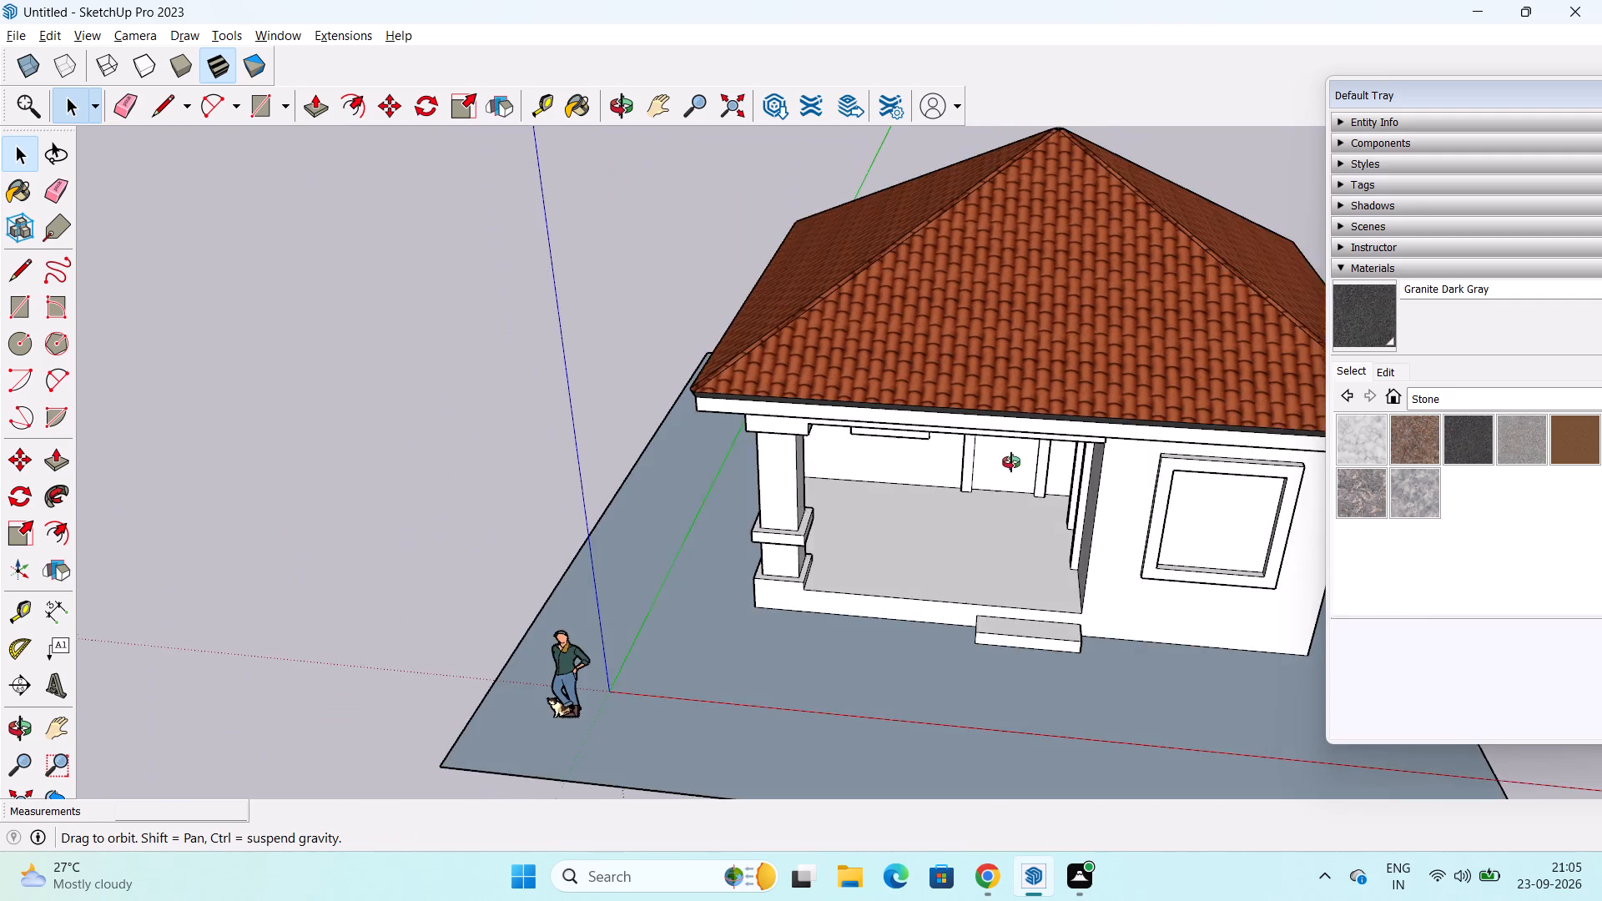
{"action": "middle_click_drag", "start_coordinate": [1011, 462], "coordinate": [1035, 421]}
{"action": "scroll", "coordinate": [1042, 433], "scroll_direction": "down", "scroll_amount": 1}
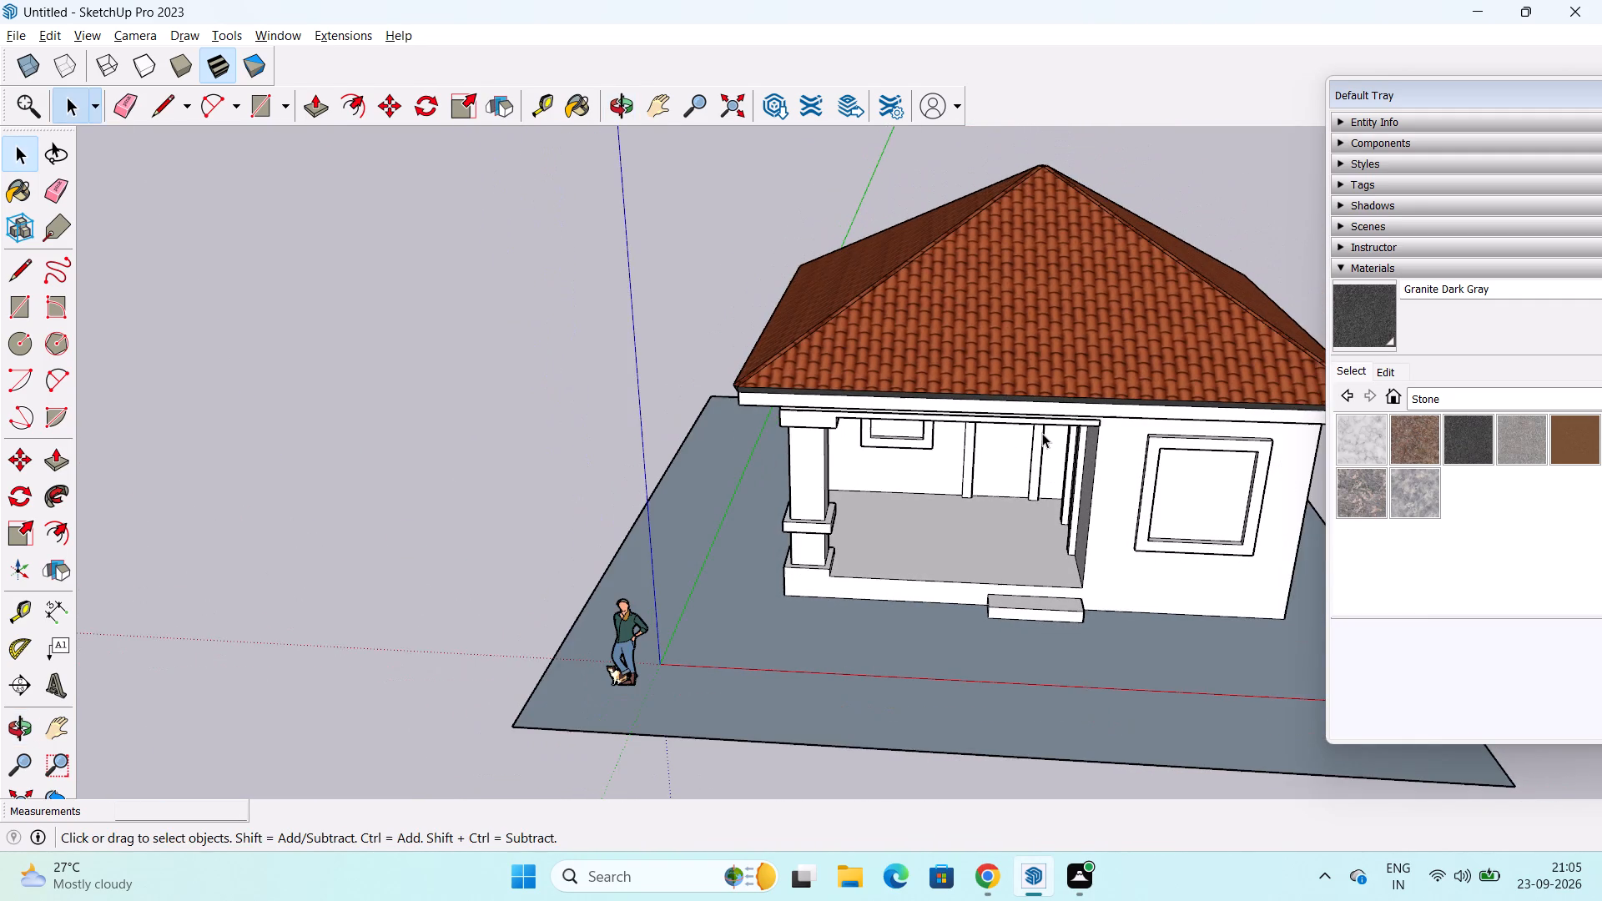
{"action": "middle_click_drag", "start_coordinate": [1042, 433], "coordinate": [793, 514], "text": "shift"}
{"action": "middle_click_drag", "start_coordinate": [872, 476], "coordinate": [894, 467]}
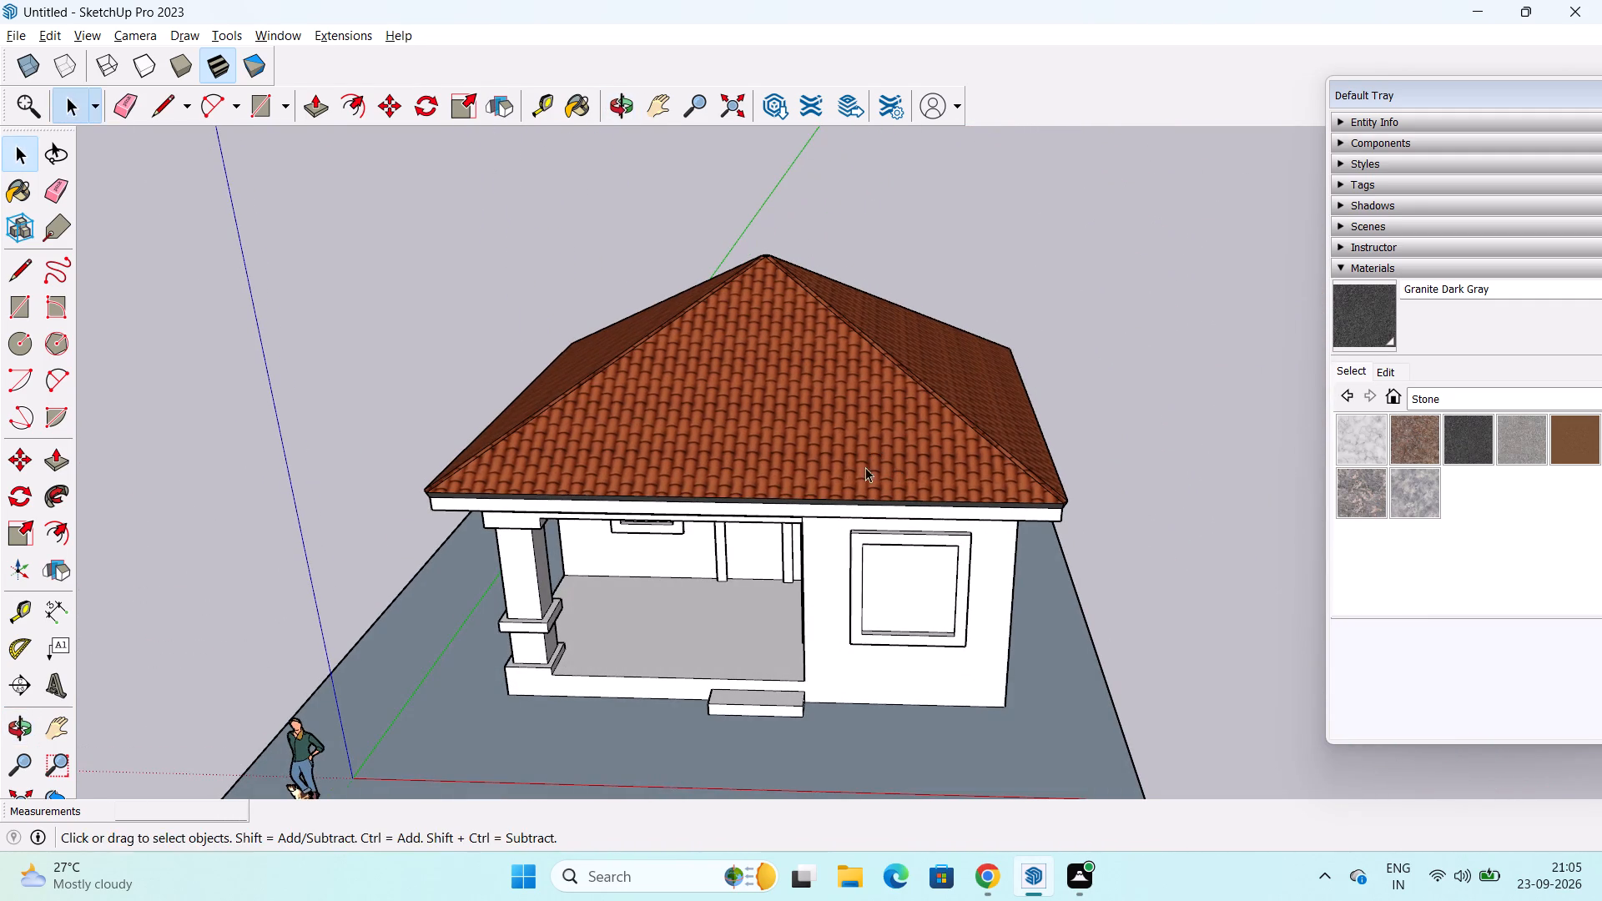
{"action": "middle_click_drag", "start_coordinate": [860, 474], "coordinate": [916, 411]}
{"action": "scroll", "coordinate": [916, 497], "scroll_direction": "down", "scroll_amount": 1}
{"action": "middle_click_drag", "start_coordinate": [917, 496], "coordinate": [897, 507]}
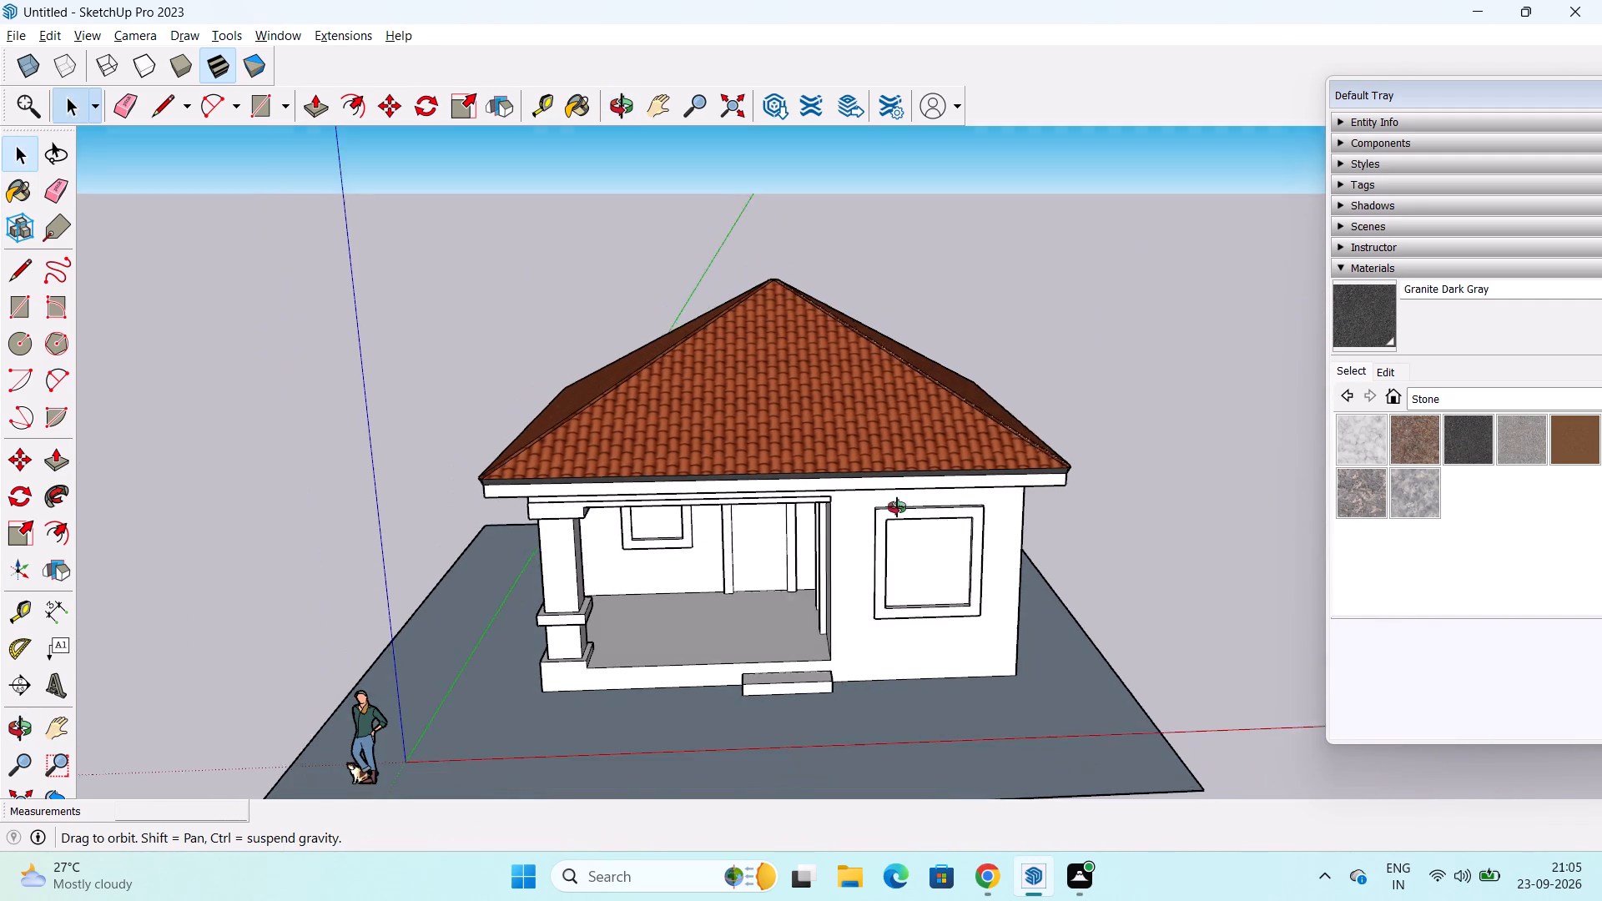
{"action": "middle_click_drag", "start_coordinate": [897, 507], "coordinate": [905, 492]}
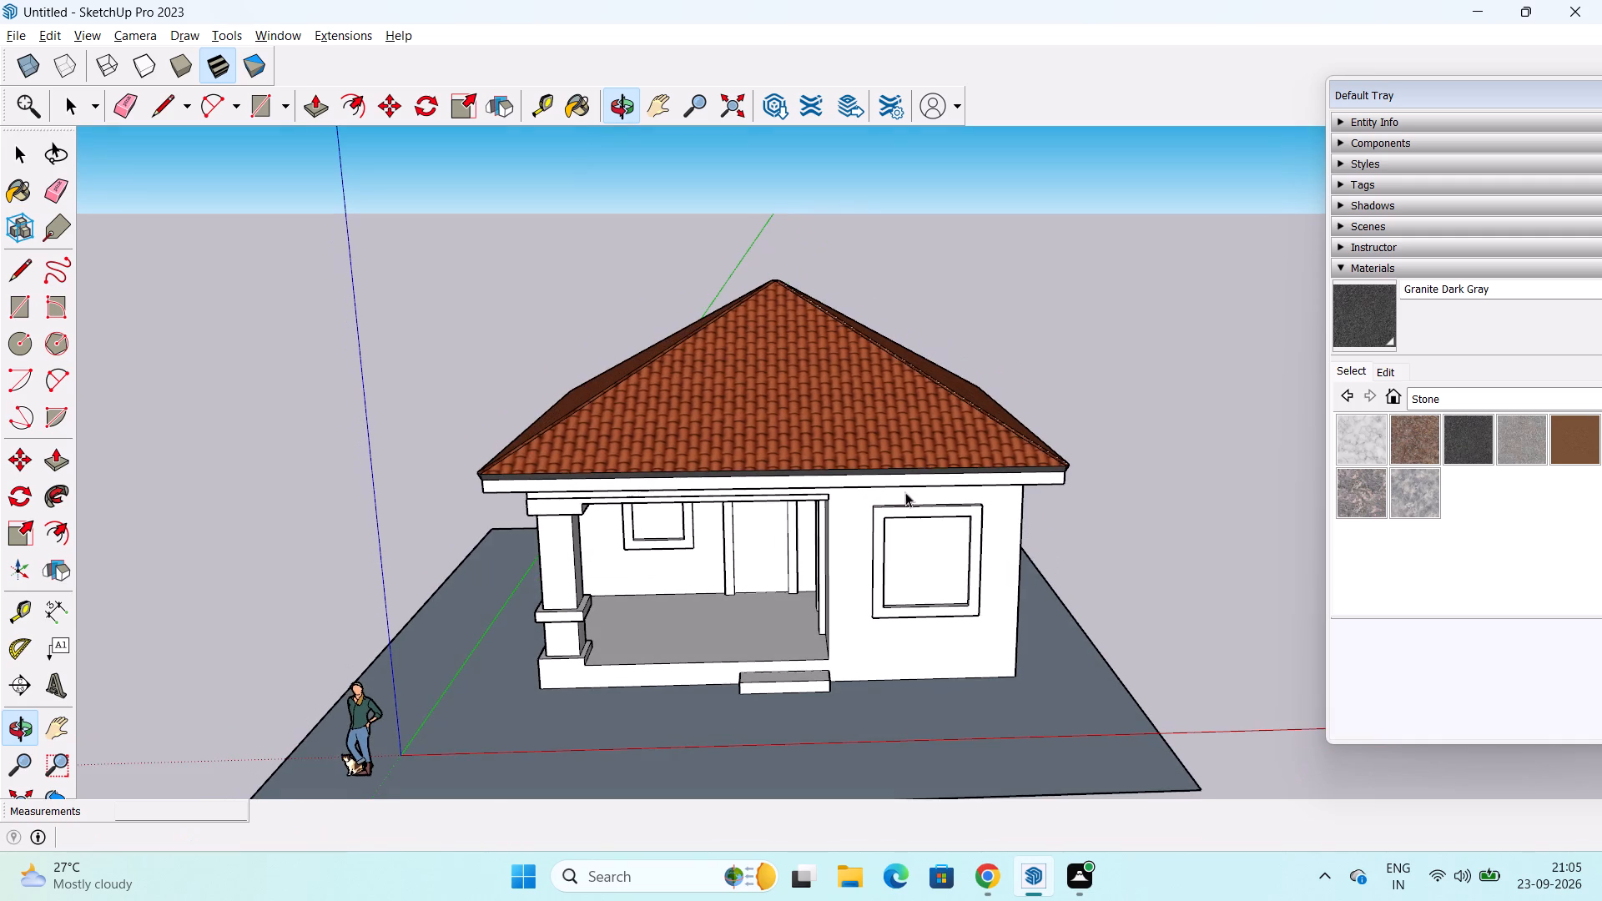
Switch the material library from Stone to the Colors-Named collection.
{"action": "left_click", "coordinate": [1535, 390]}
{"action": "scroll", "coordinate": [1538, 527], "scroll_direction": "up", "scroll_amount": 2}
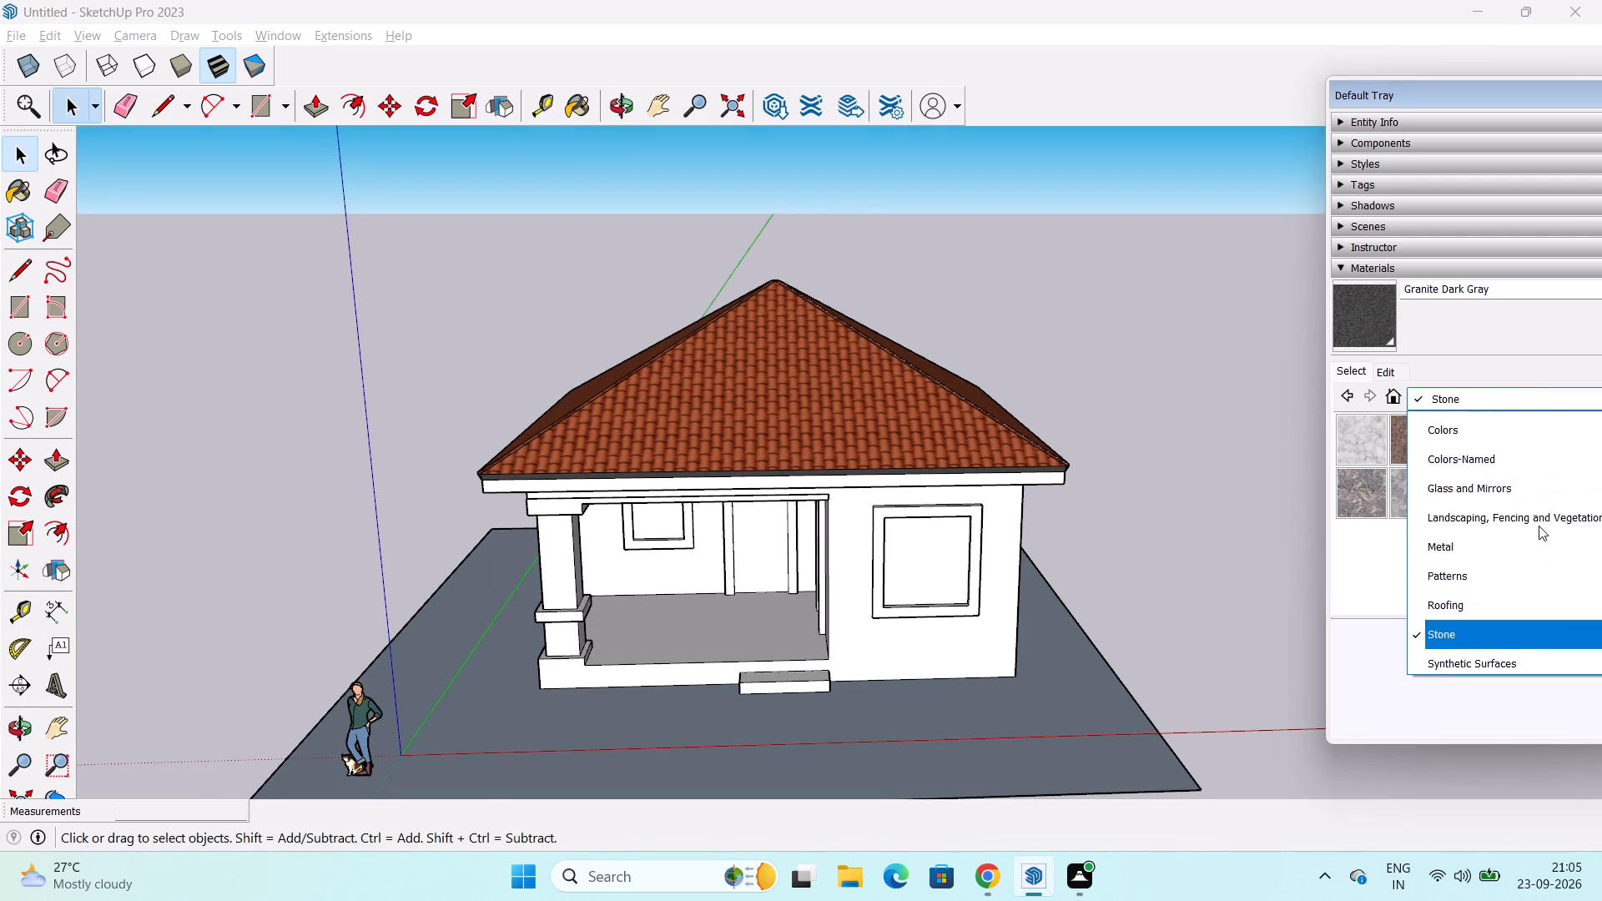
{"action": "scroll", "coordinate": [1539, 526], "scroll_direction": "up", "scroll_amount": 2}
{"action": "scroll", "coordinate": [1539, 526], "scroll_direction": "down", "scroll_amount": 3}
{"action": "scroll", "coordinate": [1539, 526], "scroll_direction": "up", "scroll_amount": 10}
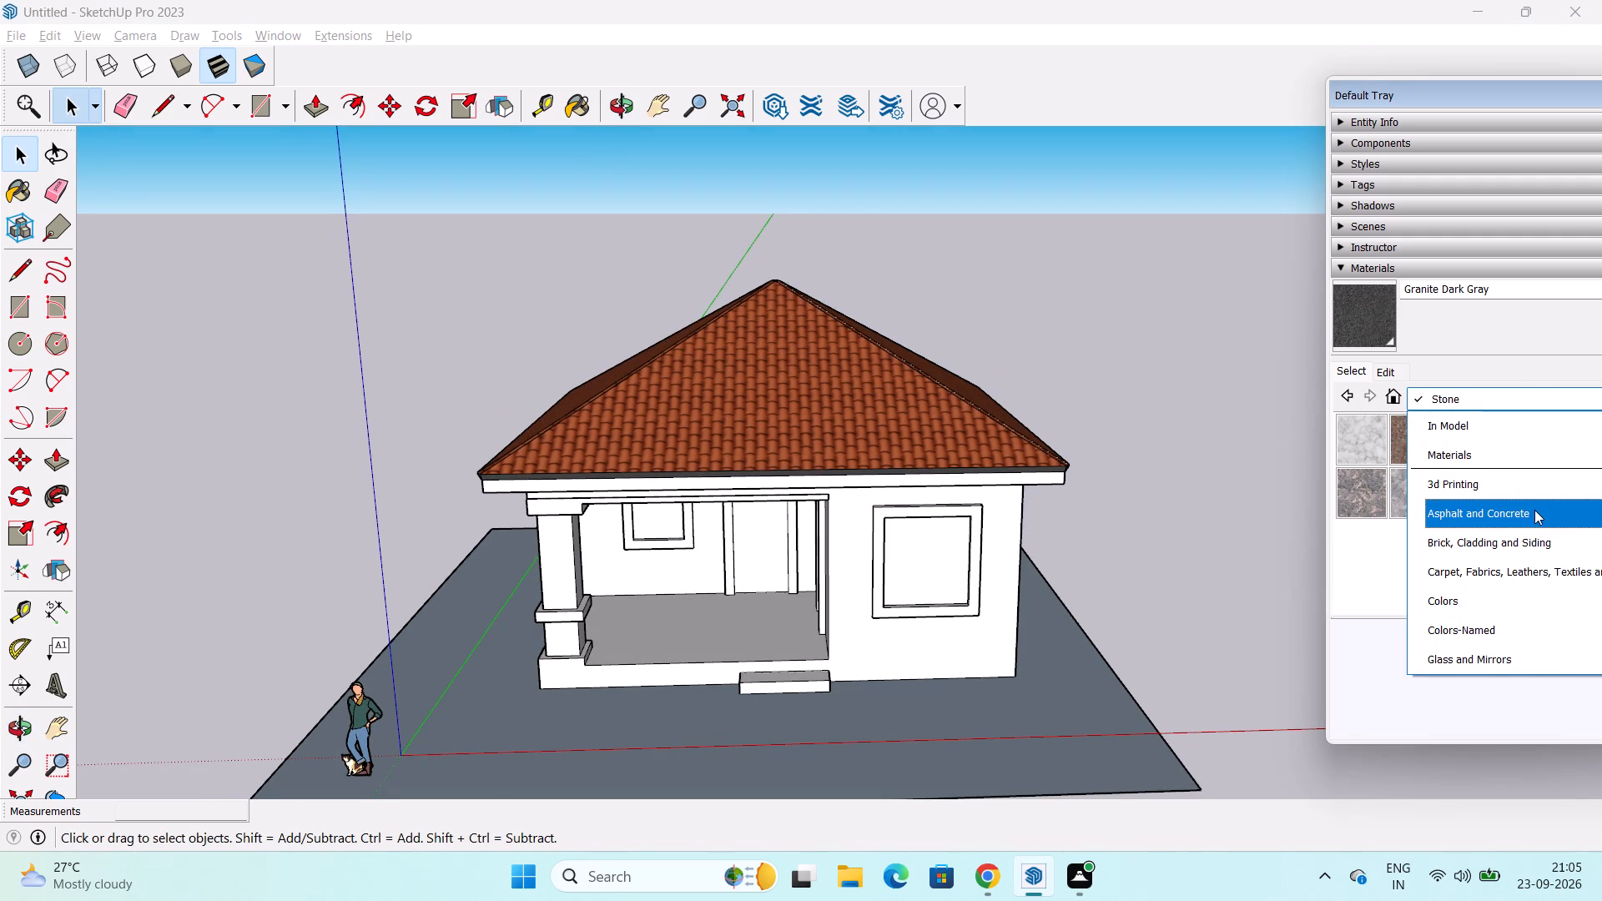
{"action": "scroll", "coordinate": [1534, 507], "scroll_direction": "down", "scroll_amount": 3}
{"action": "scroll", "coordinate": [1537, 481], "scroll_direction": "up", "scroll_amount": 3}
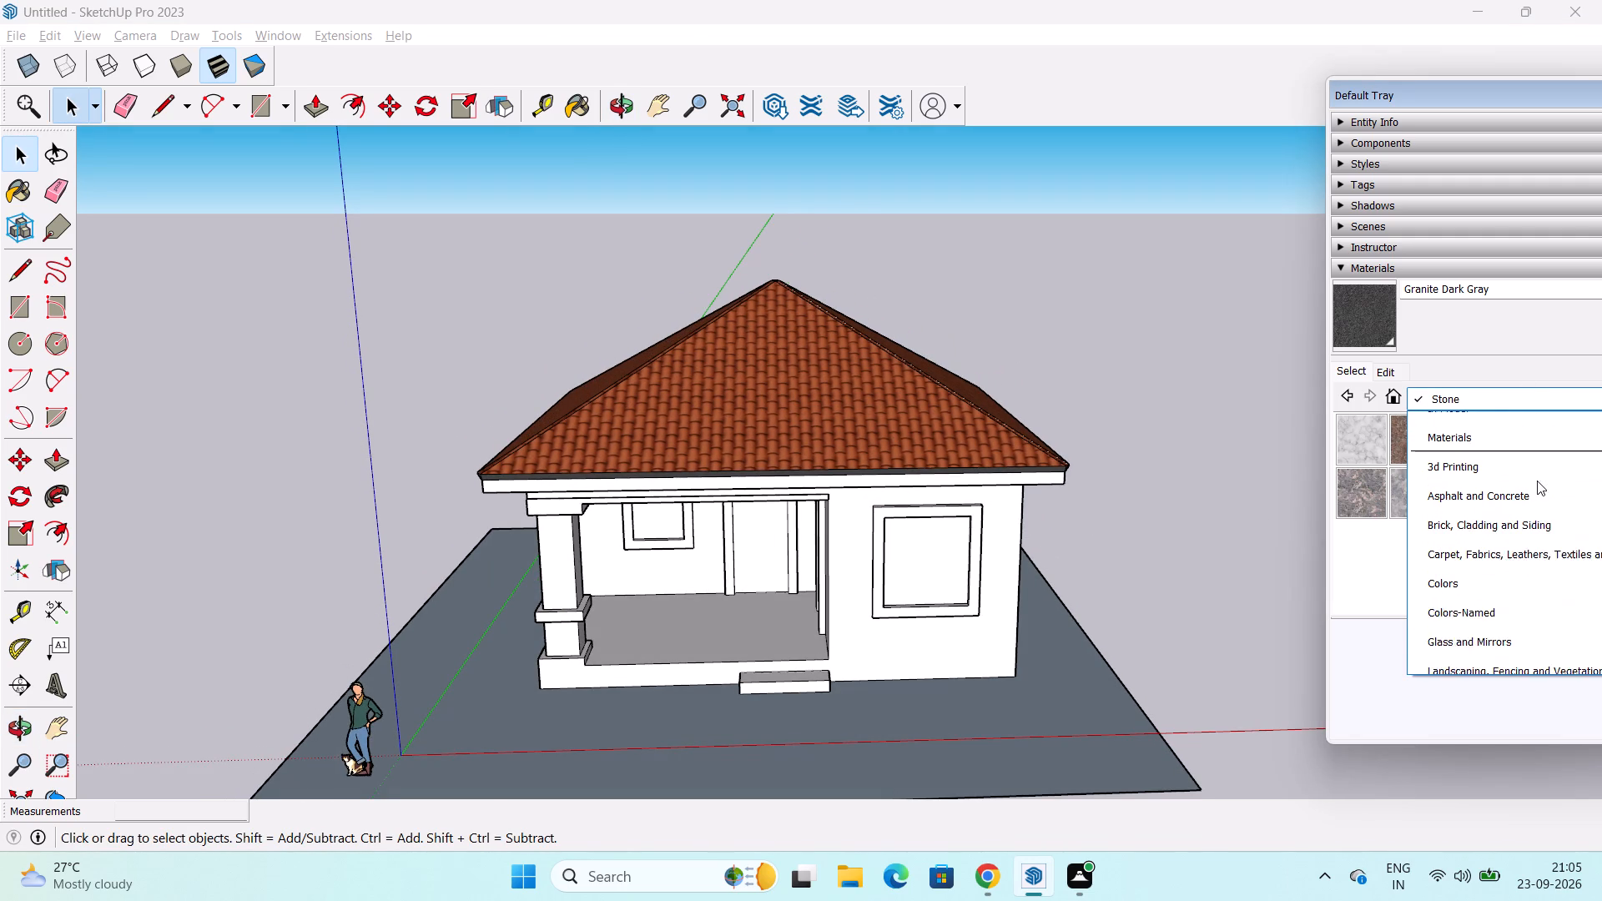
{"action": "middle_click_drag", "start_coordinate": [1539, 523], "coordinate": [1503, 540]}
{"action": "scroll", "coordinate": [1519, 540], "scroll_direction": "up", "scroll_amount": 4}
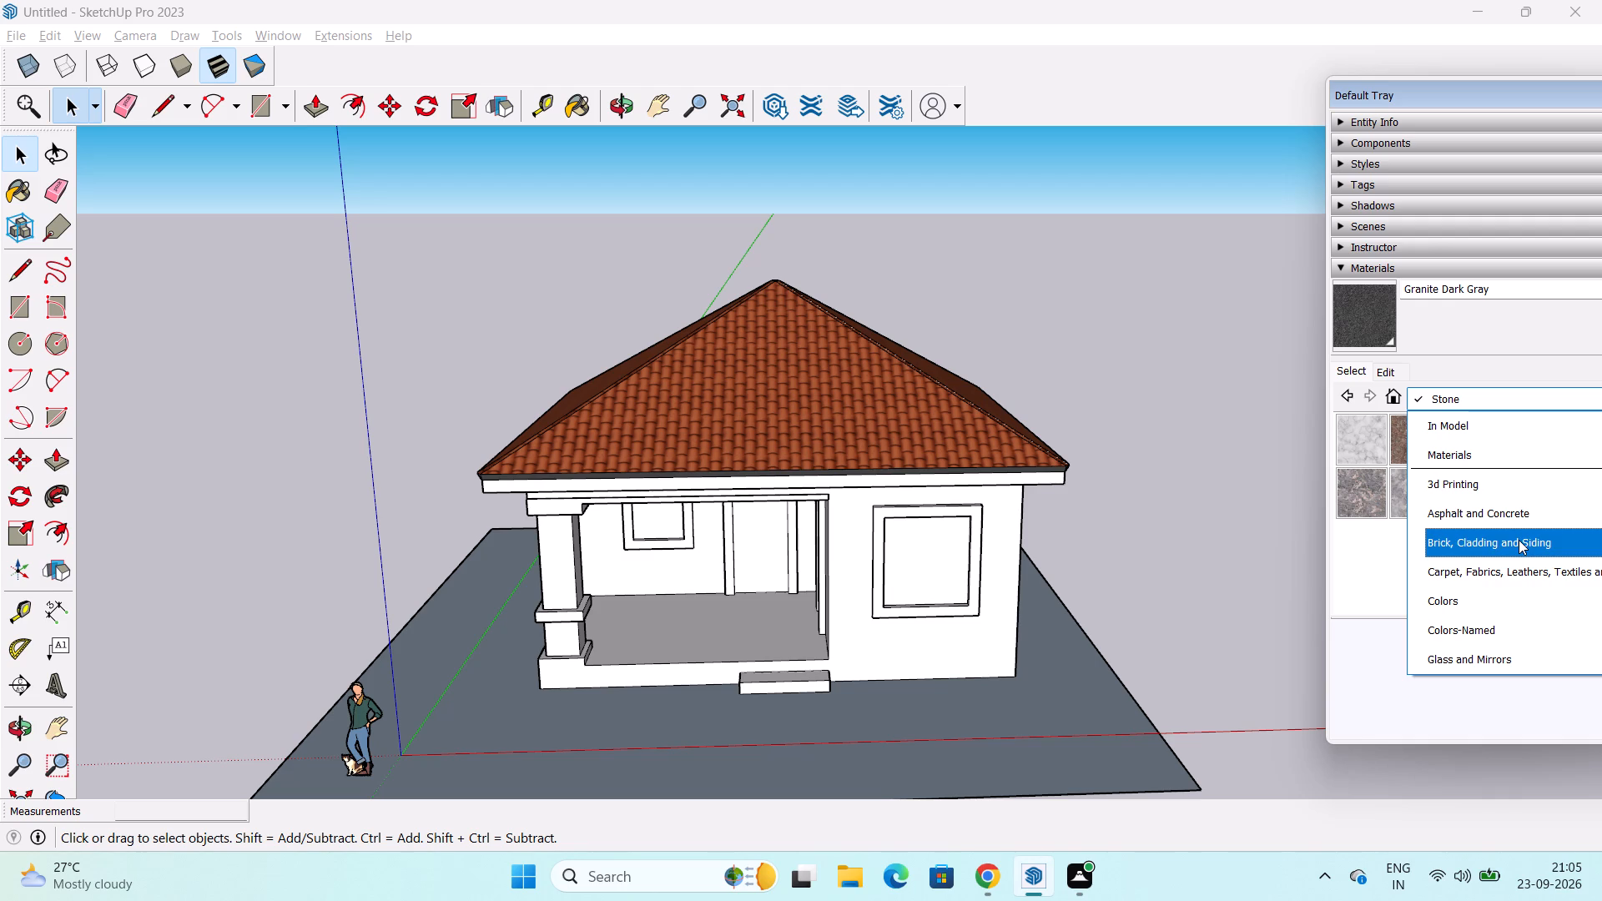
{"action": "scroll", "coordinate": [1519, 540], "scroll_direction": "up", "scroll_amount": 3}
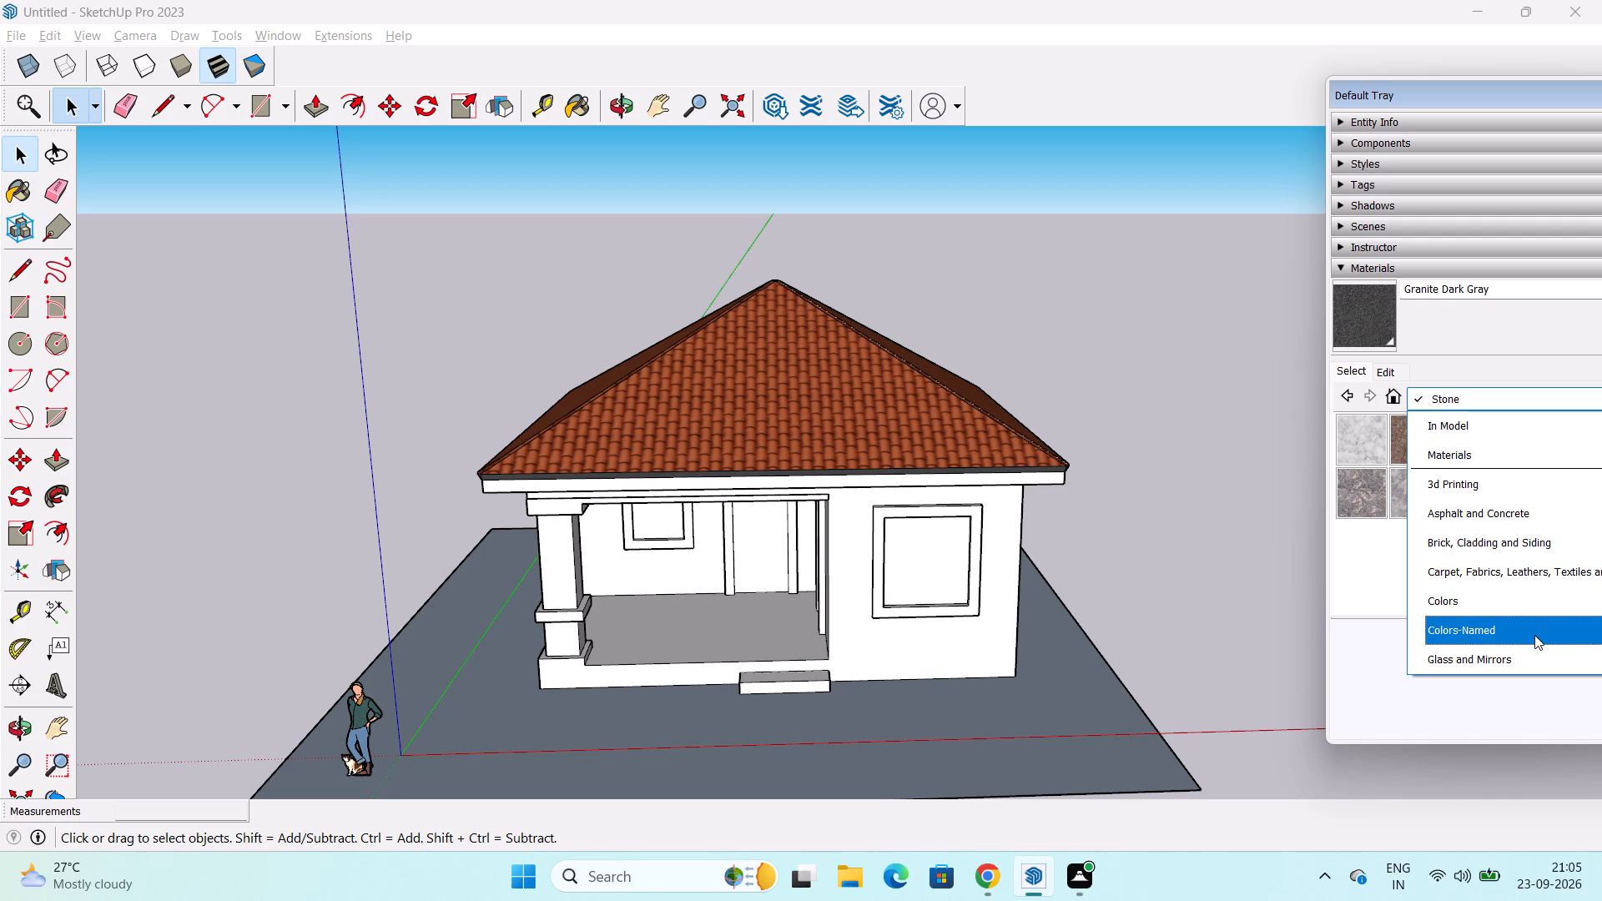
{"action": "left_click", "coordinate": [1534, 635]}
{"action": "scroll", "coordinate": [1514, 601], "scroll_direction": "up", "scroll_amount": 2}
{"action": "scroll", "coordinate": [1517, 559], "scroll_direction": "down", "scroll_amount": 2}
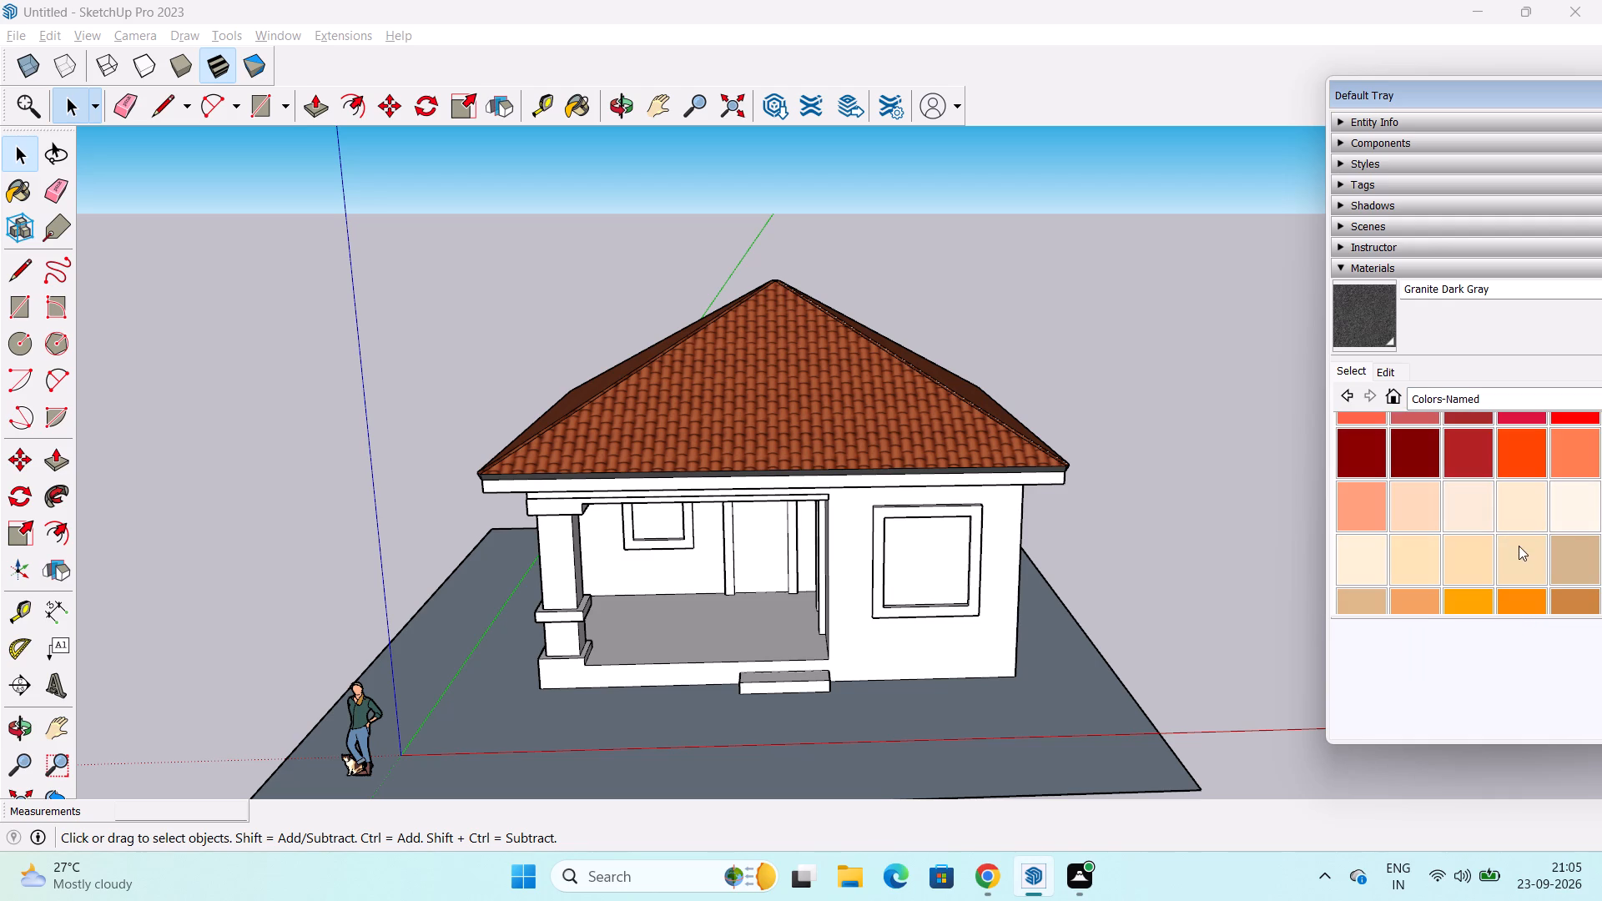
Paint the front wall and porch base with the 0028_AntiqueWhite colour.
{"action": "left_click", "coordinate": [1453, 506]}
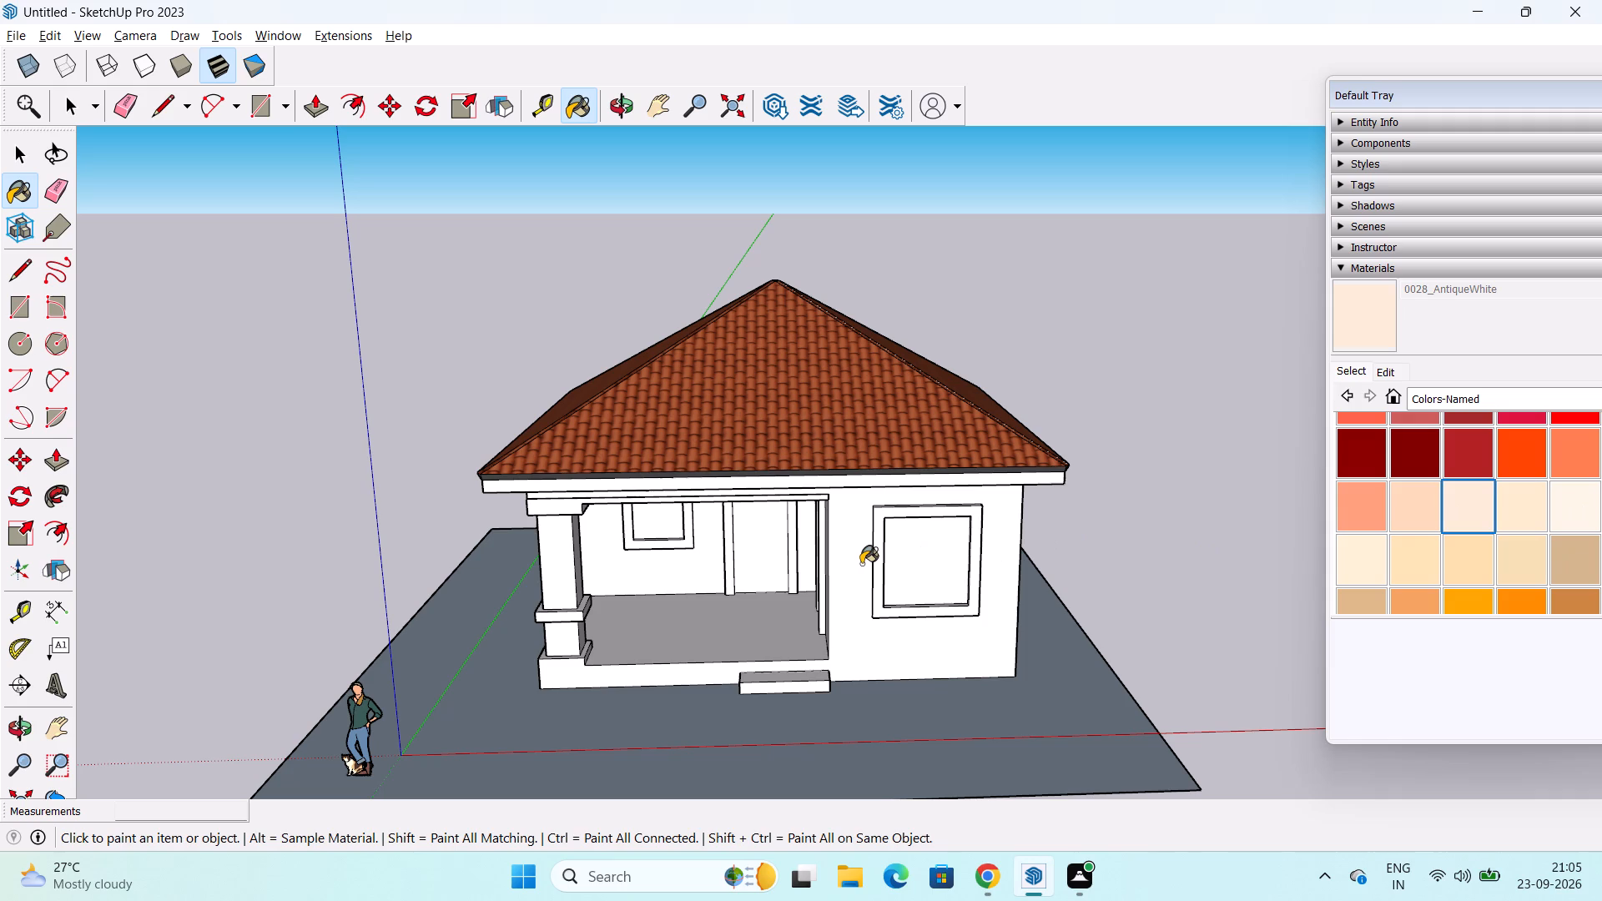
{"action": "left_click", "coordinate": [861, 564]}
Paint the house's front wall, porch base and adjoining side wall with the 0030_OldLace colour.
{"action": "middle_click_drag", "start_coordinate": [948, 591], "coordinate": [640, 598]}
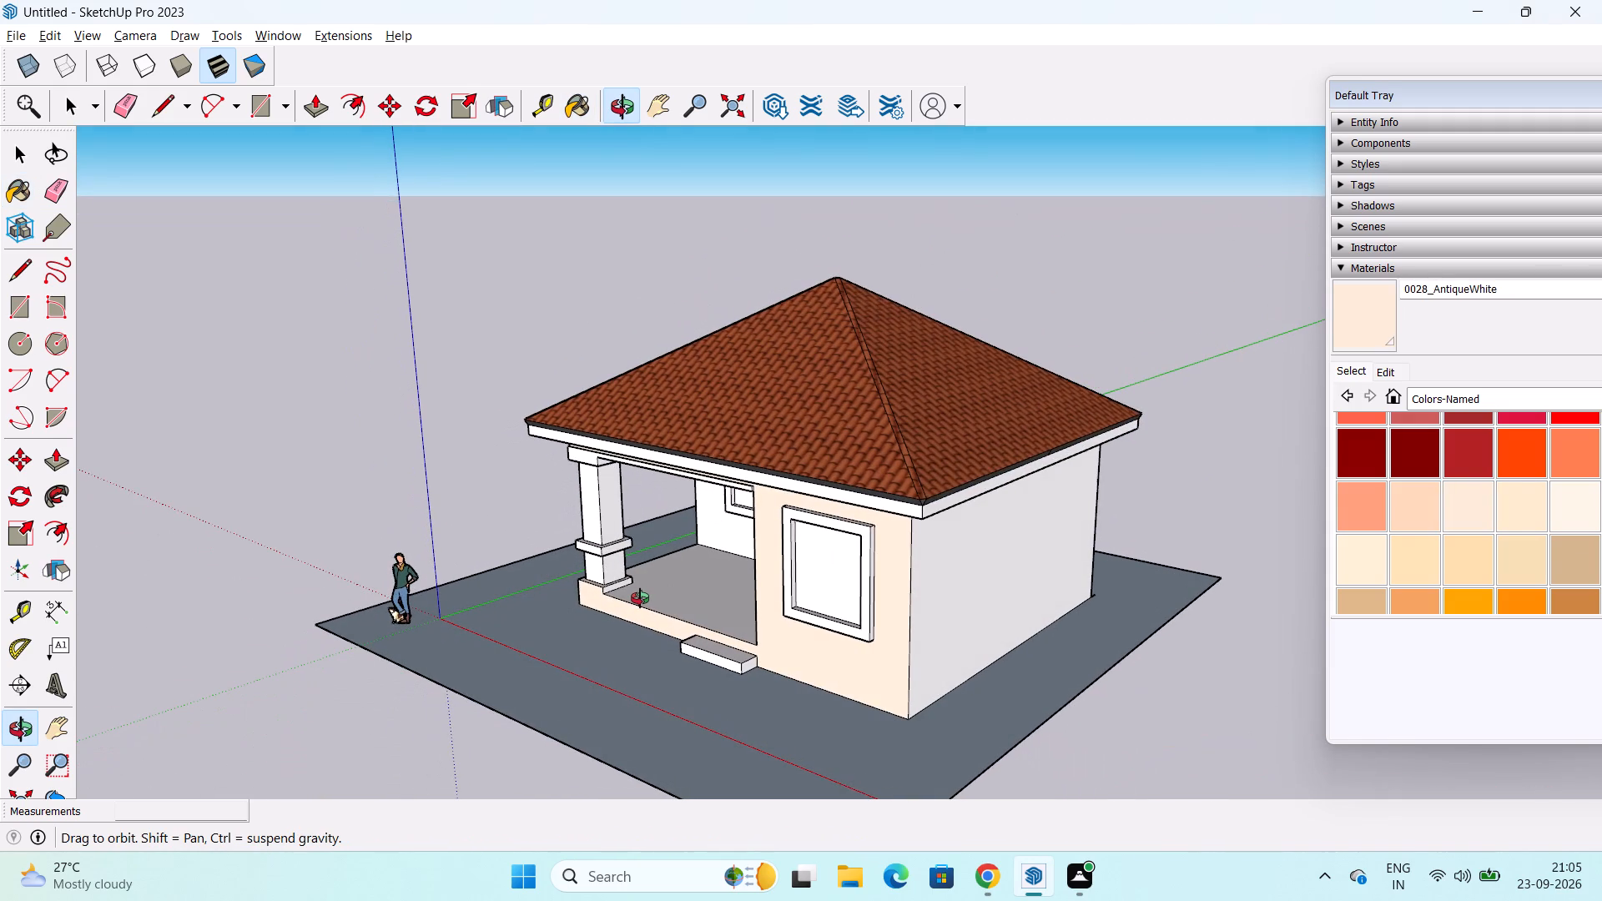
{"action": "middle_click_drag", "start_coordinate": [640, 598], "coordinate": [641, 598]}
{"action": "scroll", "coordinate": [680, 608], "scroll_direction": "up", "scroll_amount": 2}
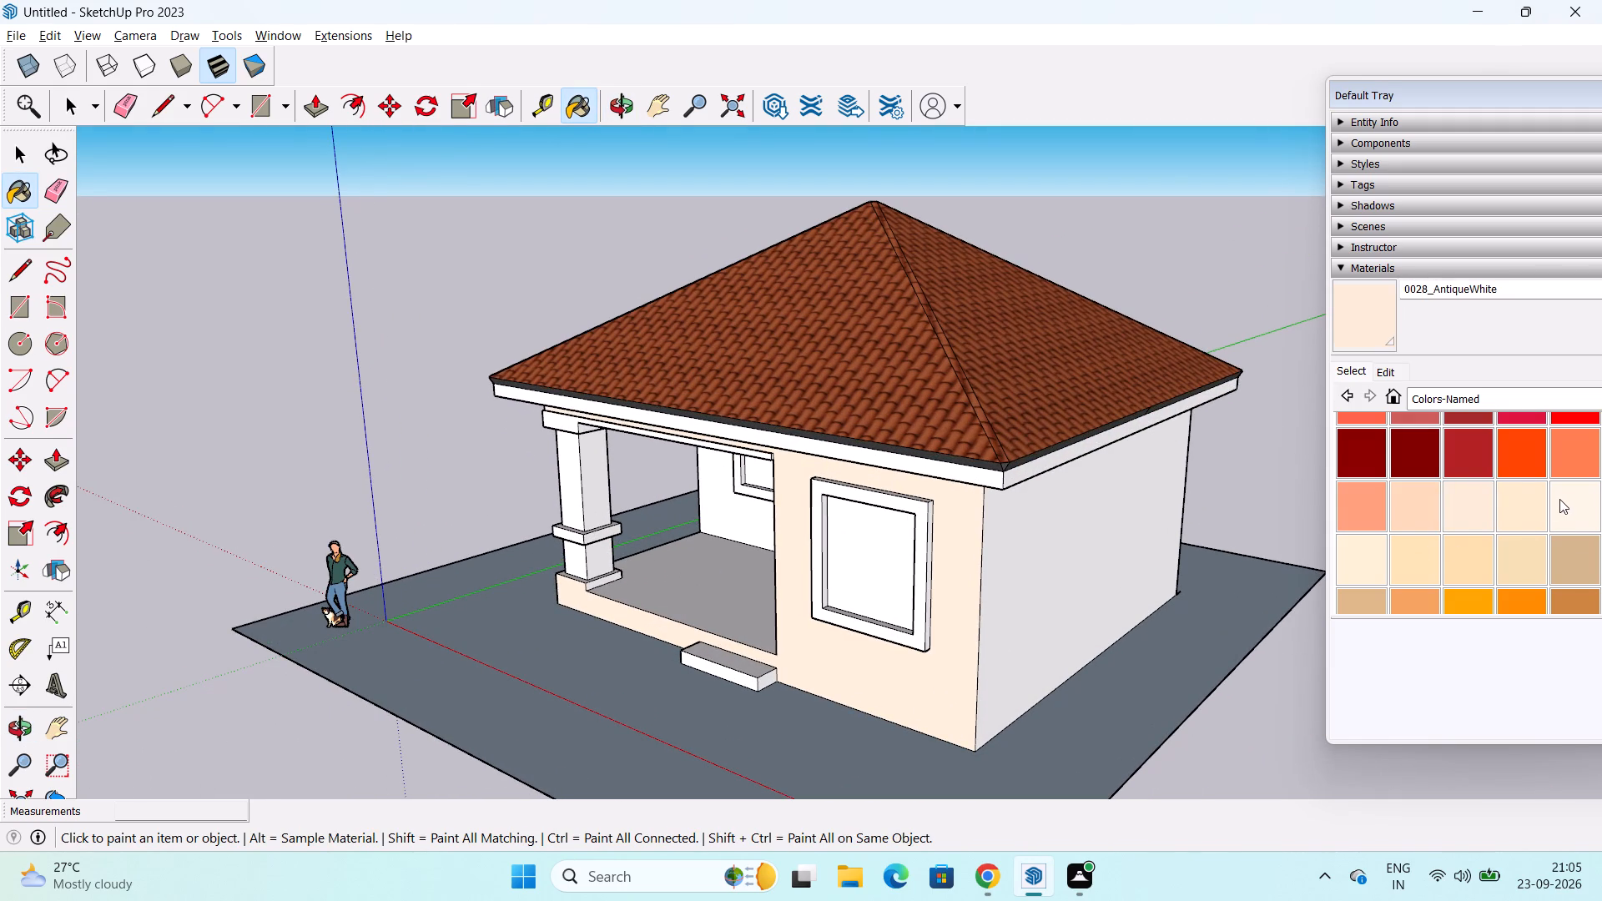
{"action": "left_click", "coordinate": [1571, 501]}
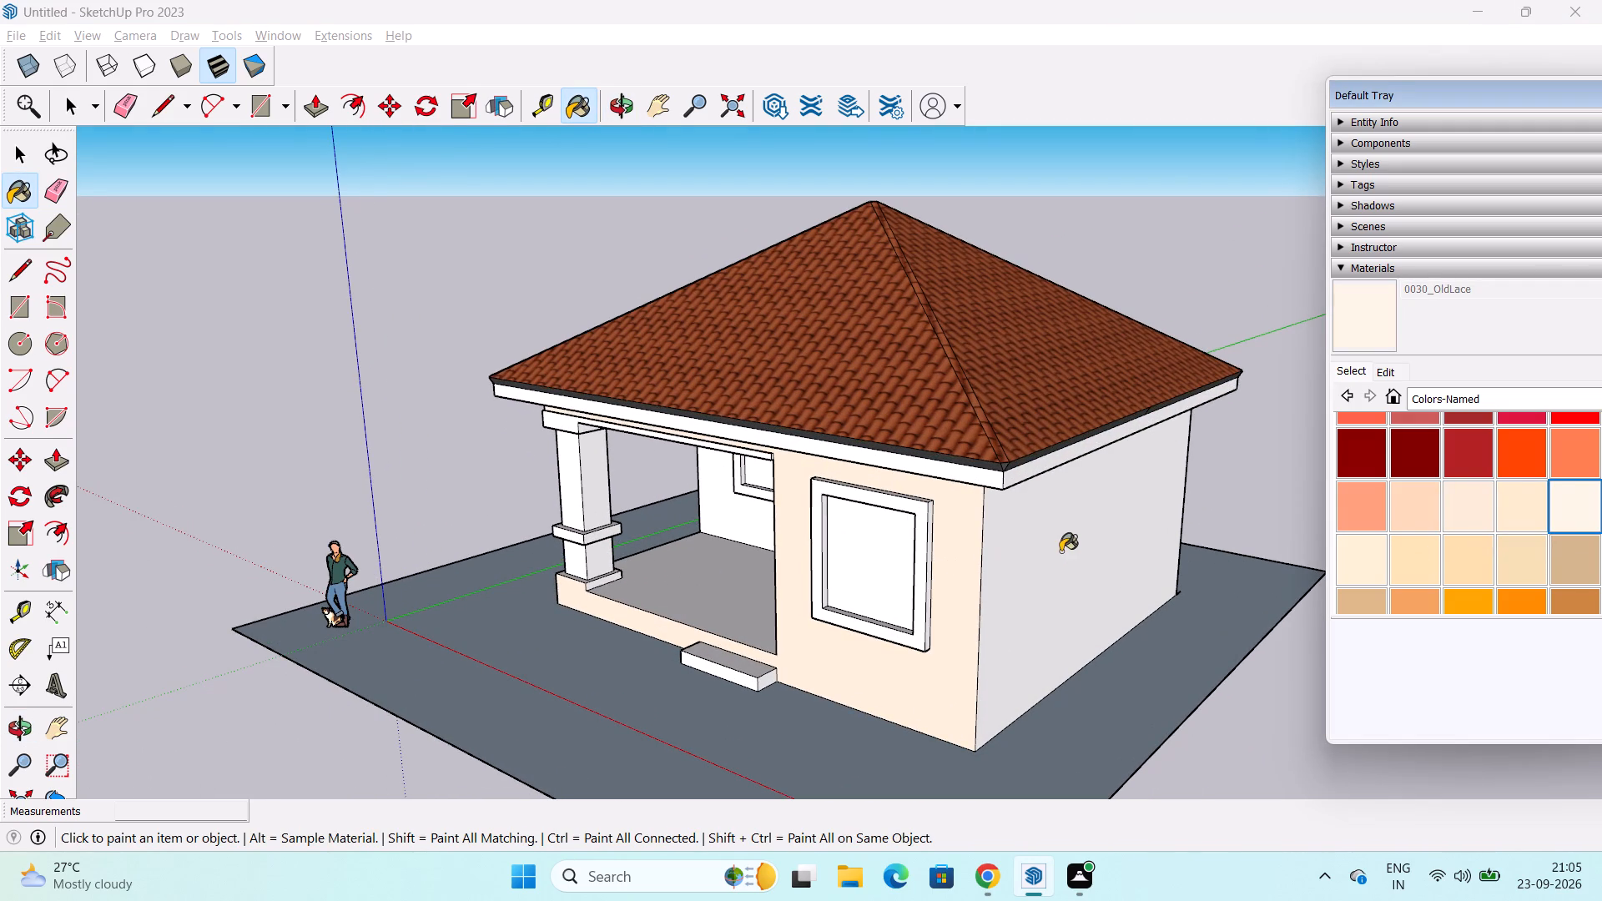
{"action": "left_click", "coordinate": [1060, 551]}
{"action": "middle_click_drag", "start_coordinate": [1136, 565], "coordinate": [1251, 596]}
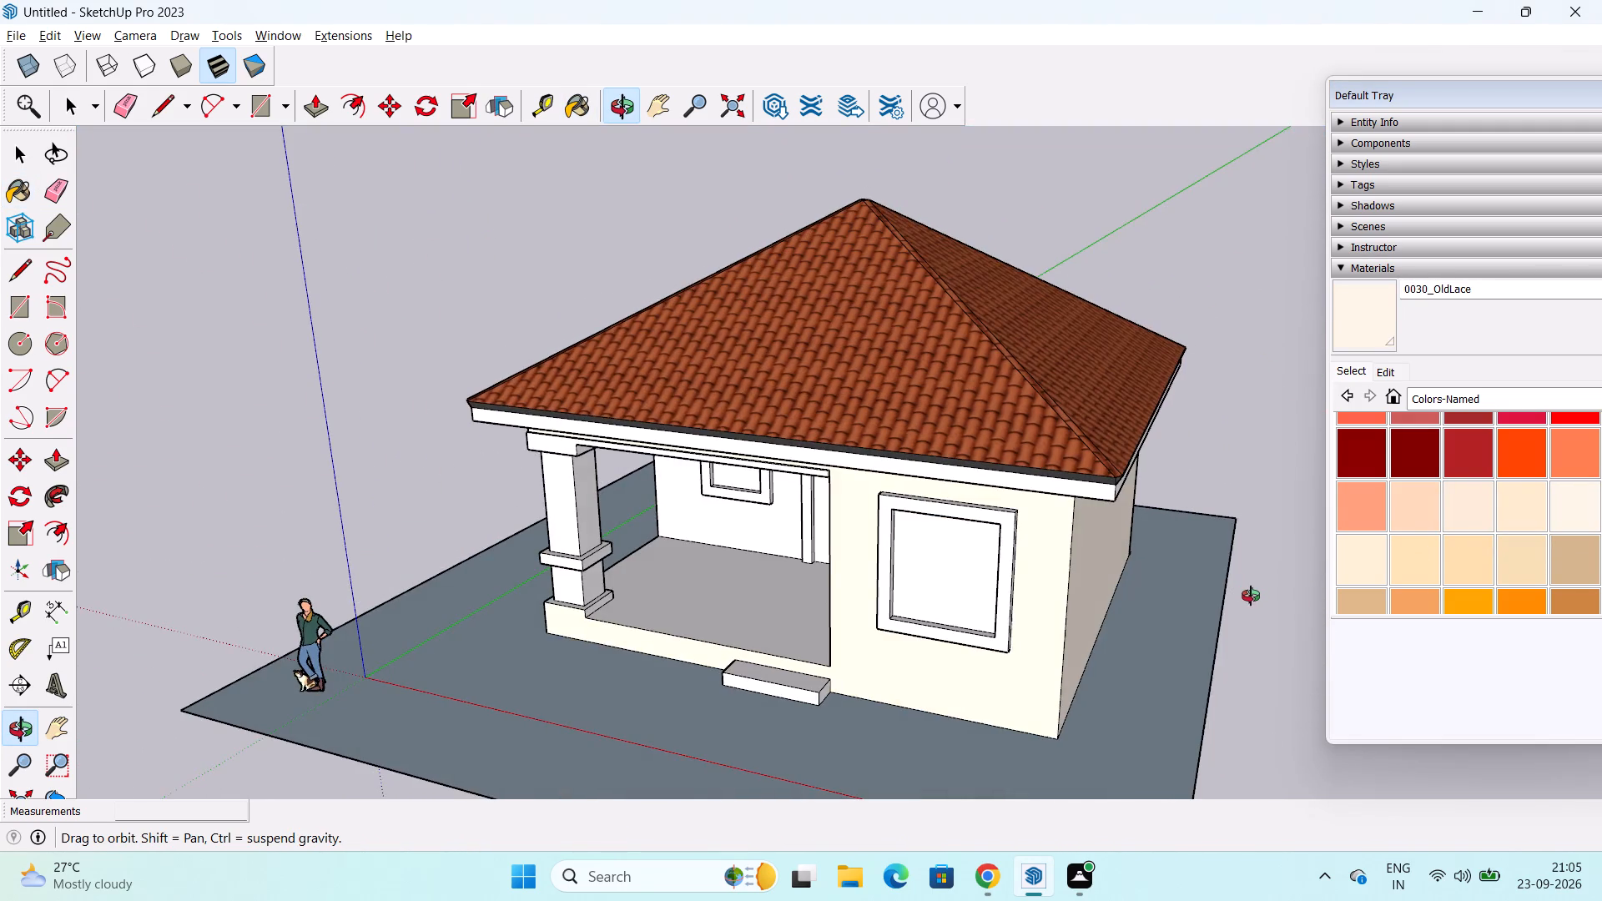
{"action": "middle_click_drag", "start_coordinate": [1251, 596], "coordinate": [824, 556]}
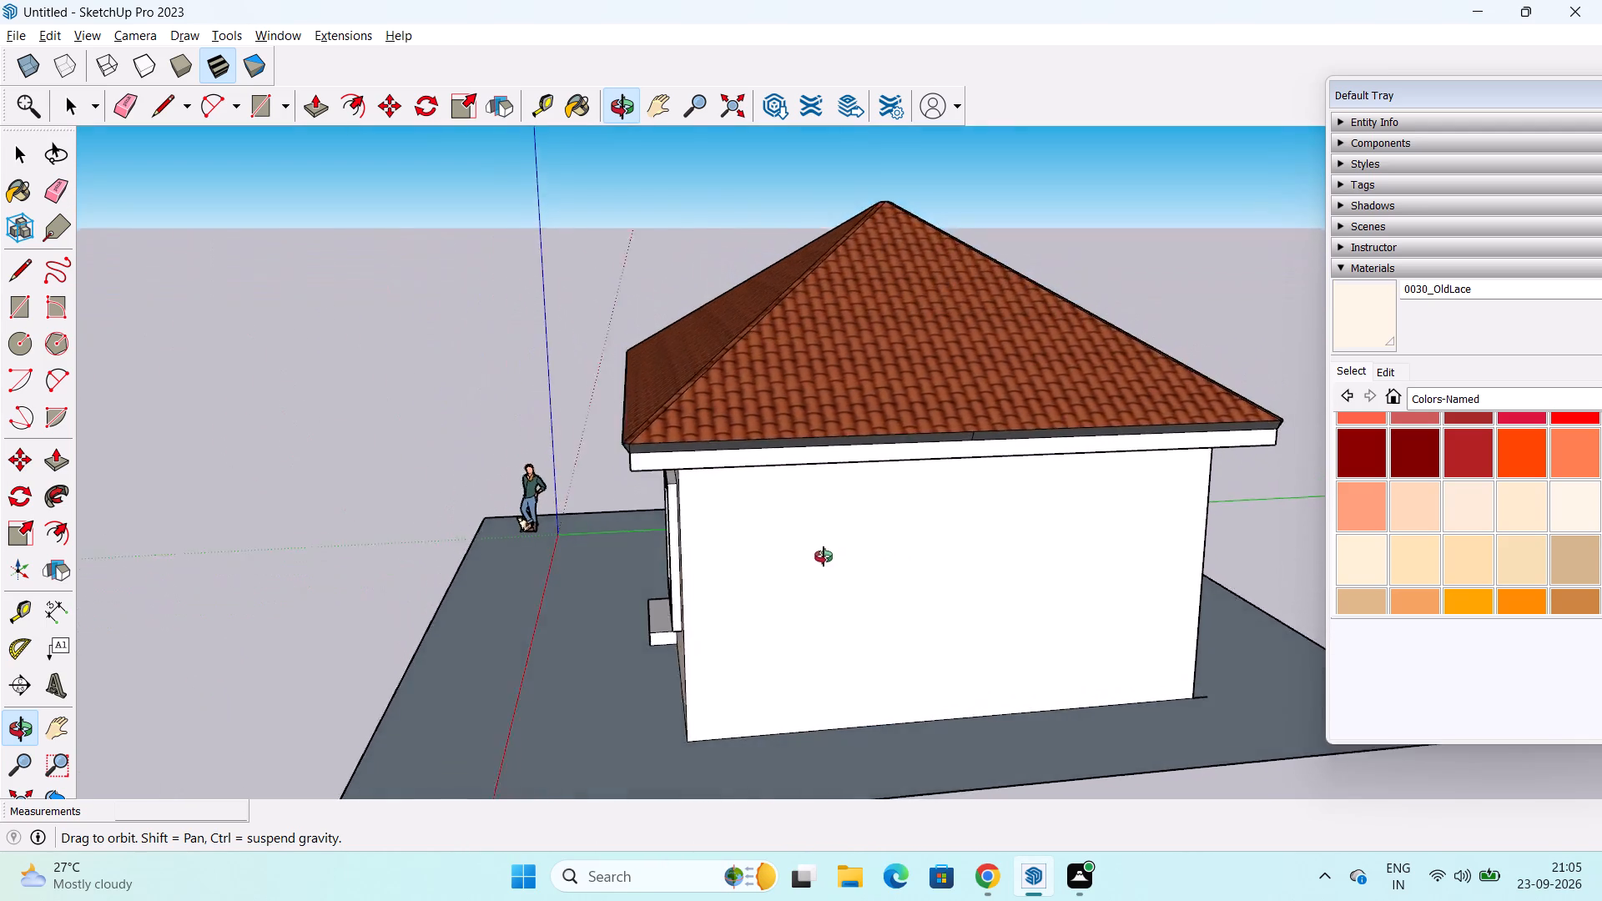
{"action": "middle_click_drag", "start_coordinate": [824, 556], "coordinate": [1155, 531]}
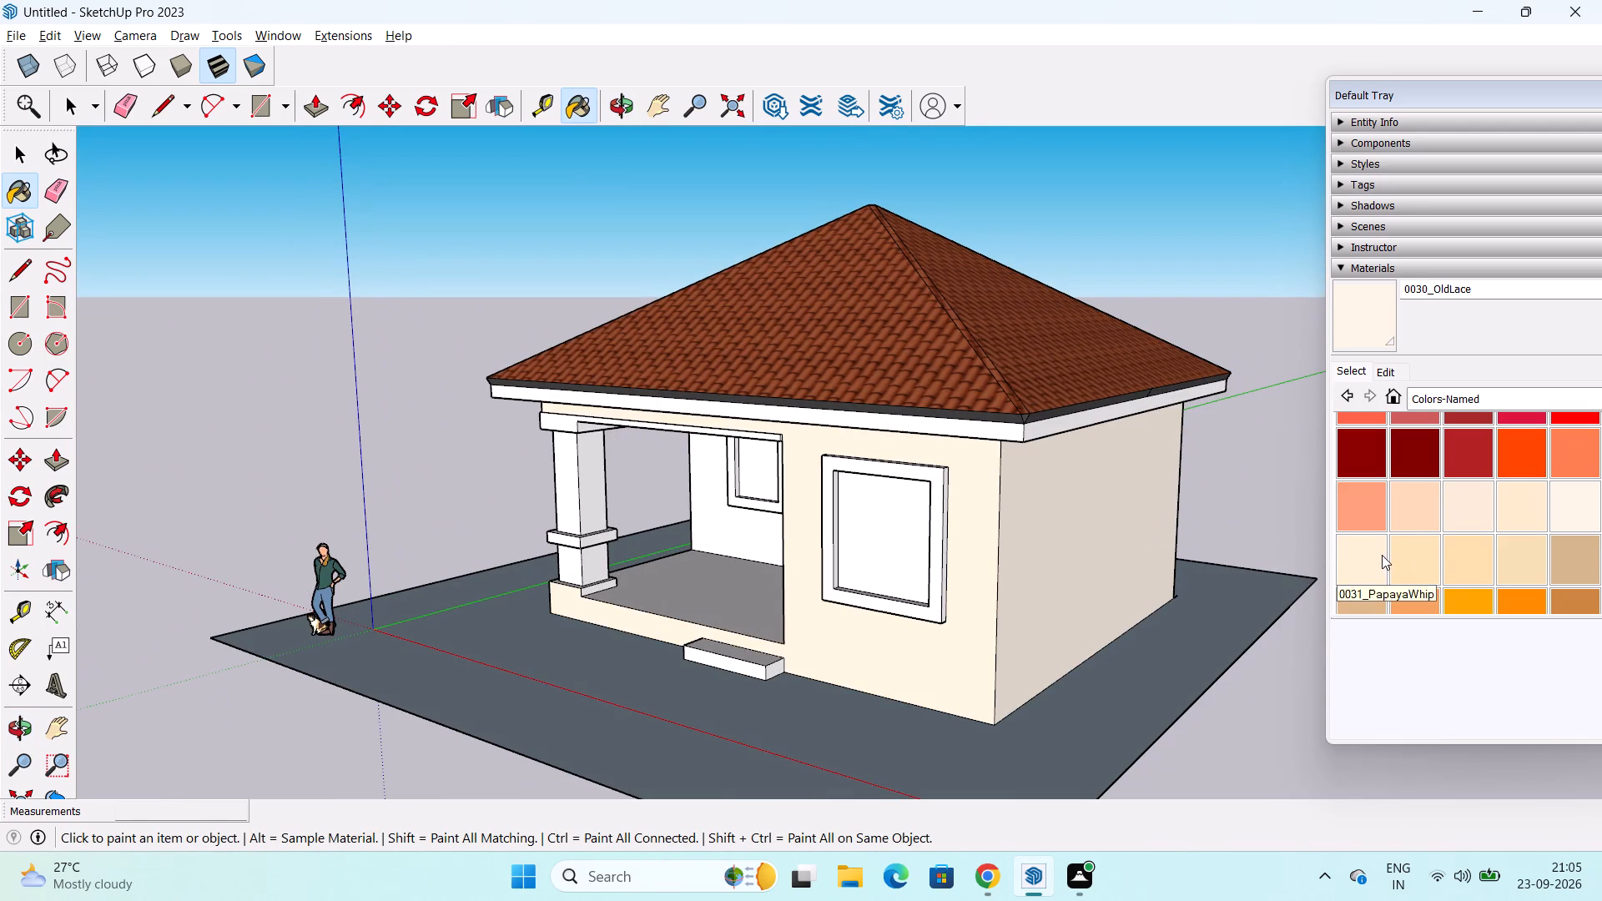
Paint the house's front wall, porch base and adjoining solid side wall with the 0049_Beige colour.
{"action": "scroll", "coordinate": [1433, 556], "scroll_direction": "down", "scroll_amount": 1}
{"action": "scroll", "coordinate": [1509, 494], "scroll_direction": "down", "scroll_amount": 1}
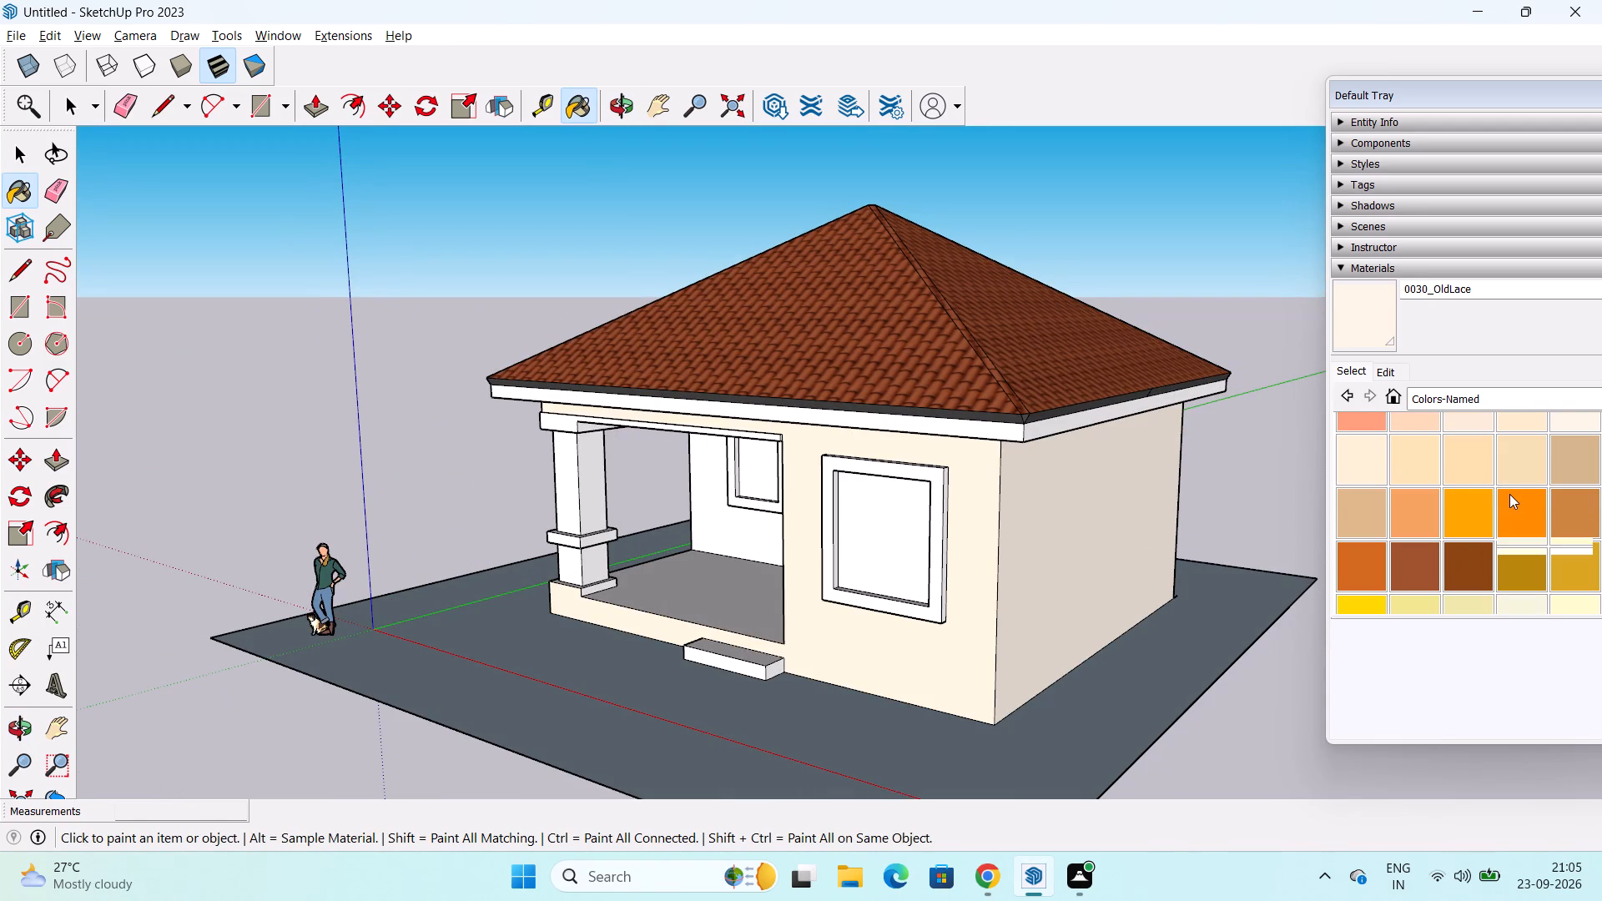
{"action": "left_click", "coordinate": [1525, 522]}
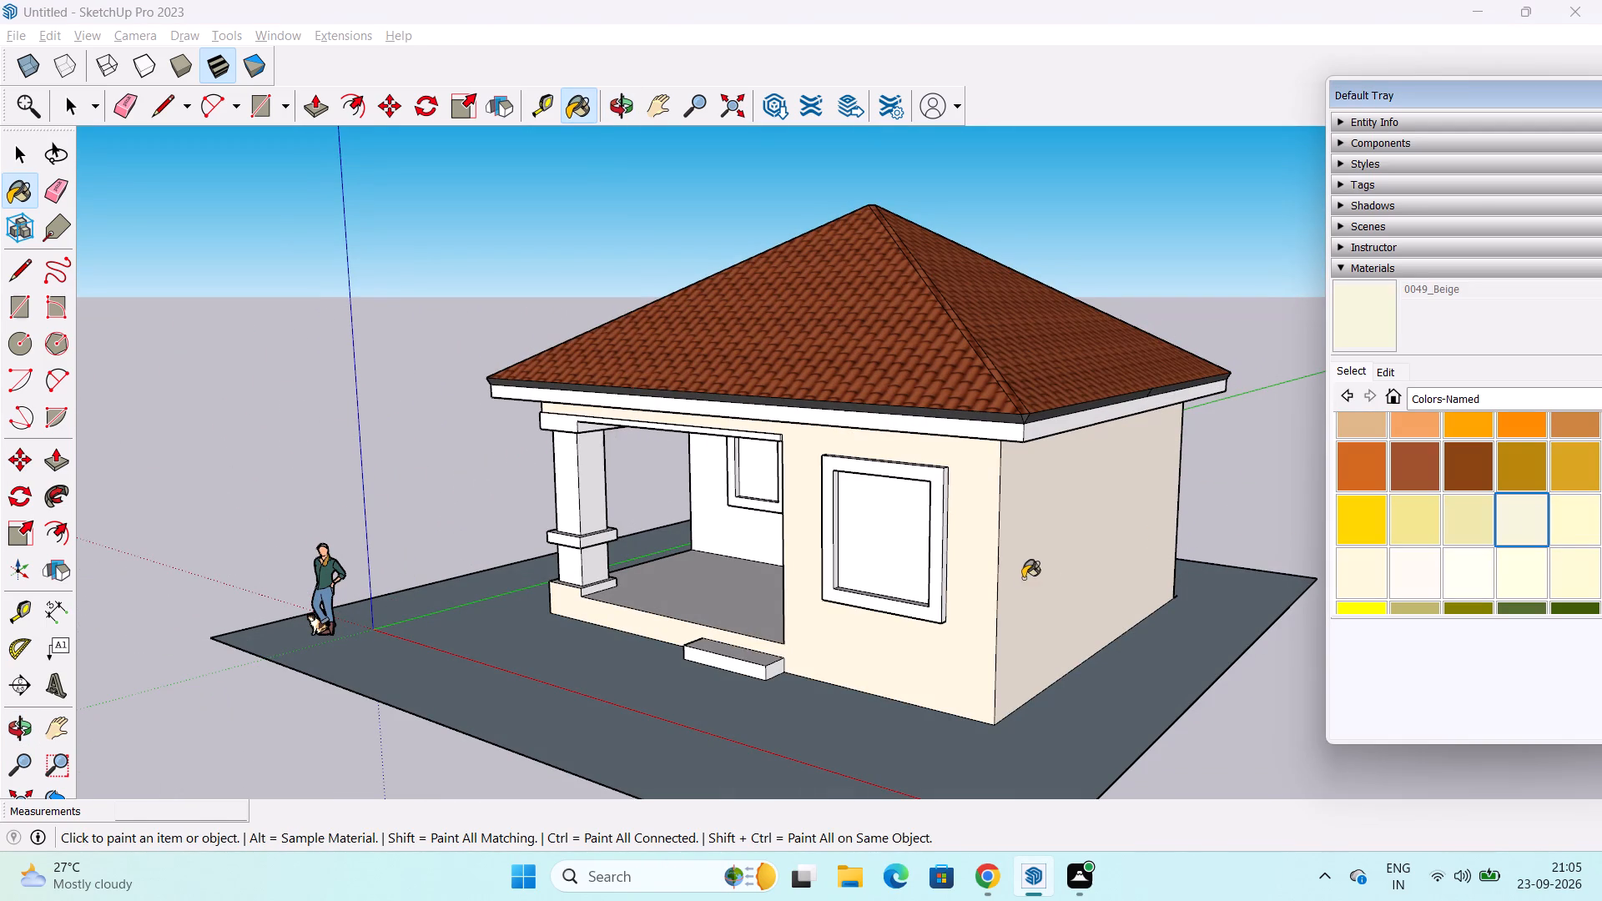
{"action": "left_click", "coordinate": [977, 604]}
{"action": "left_click", "coordinate": [1098, 537]}
Paint the porch's inner walls and the column-side exterior wall with 0049_Beige.
{"action": "middle_click_drag", "start_coordinate": [1152, 535], "coordinate": [1049, 556]}
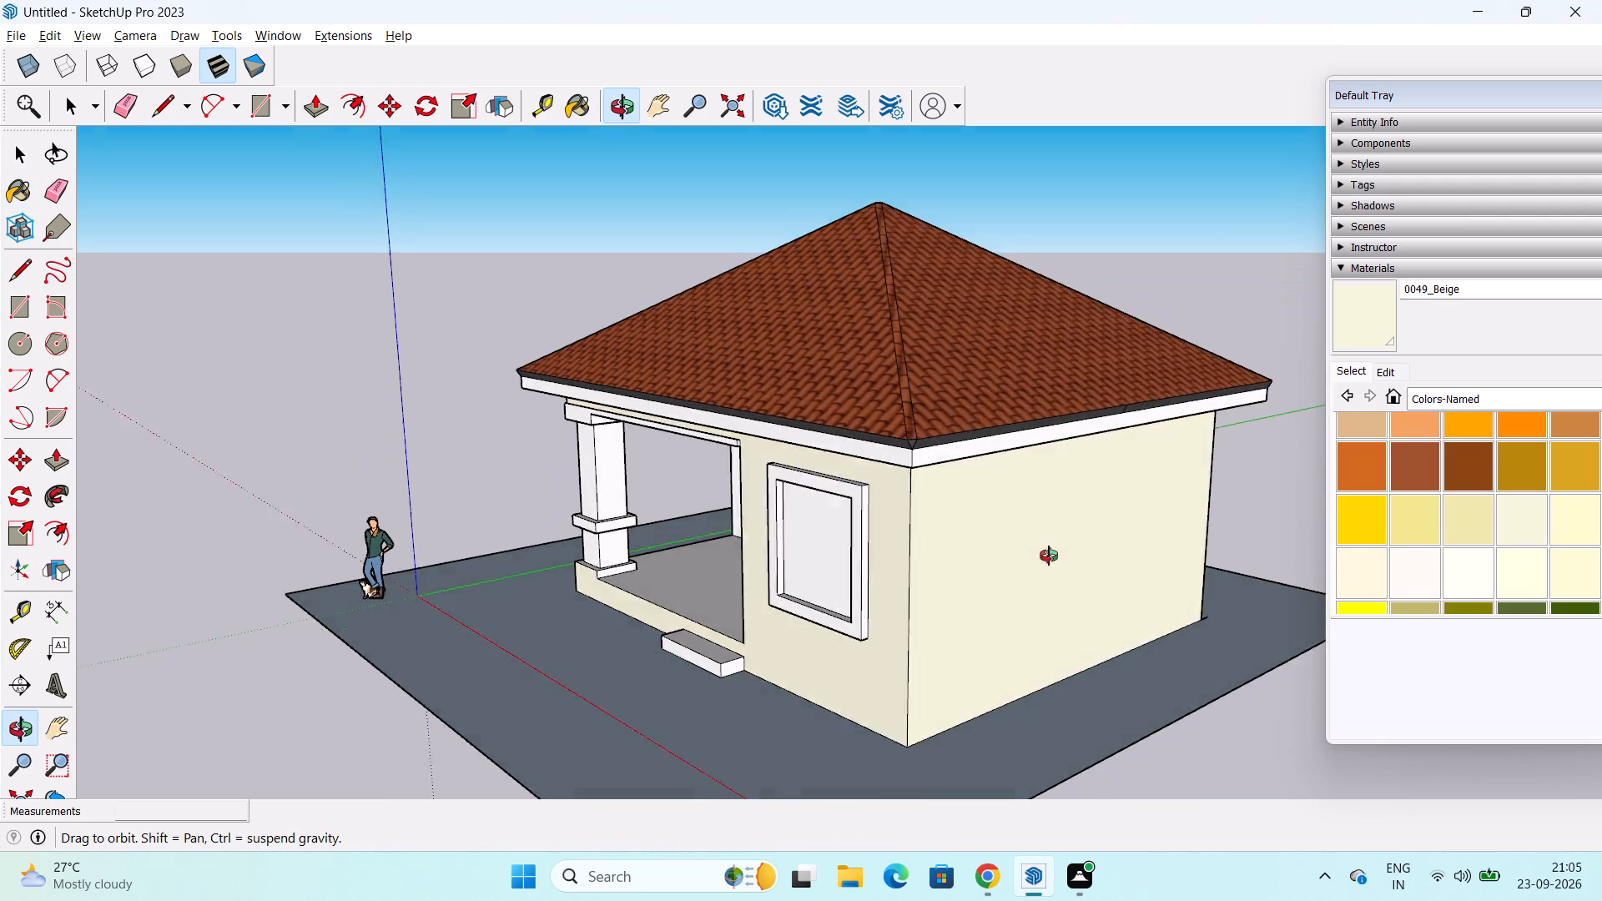
{"action": "middle_click_drag", "start_coordinate": [1049, 556], "coordinate": [1598, 527]}
{"action": "middle_click_drag", "start_coordinate": [1076, 551], "coordinate": [1222, 524]}
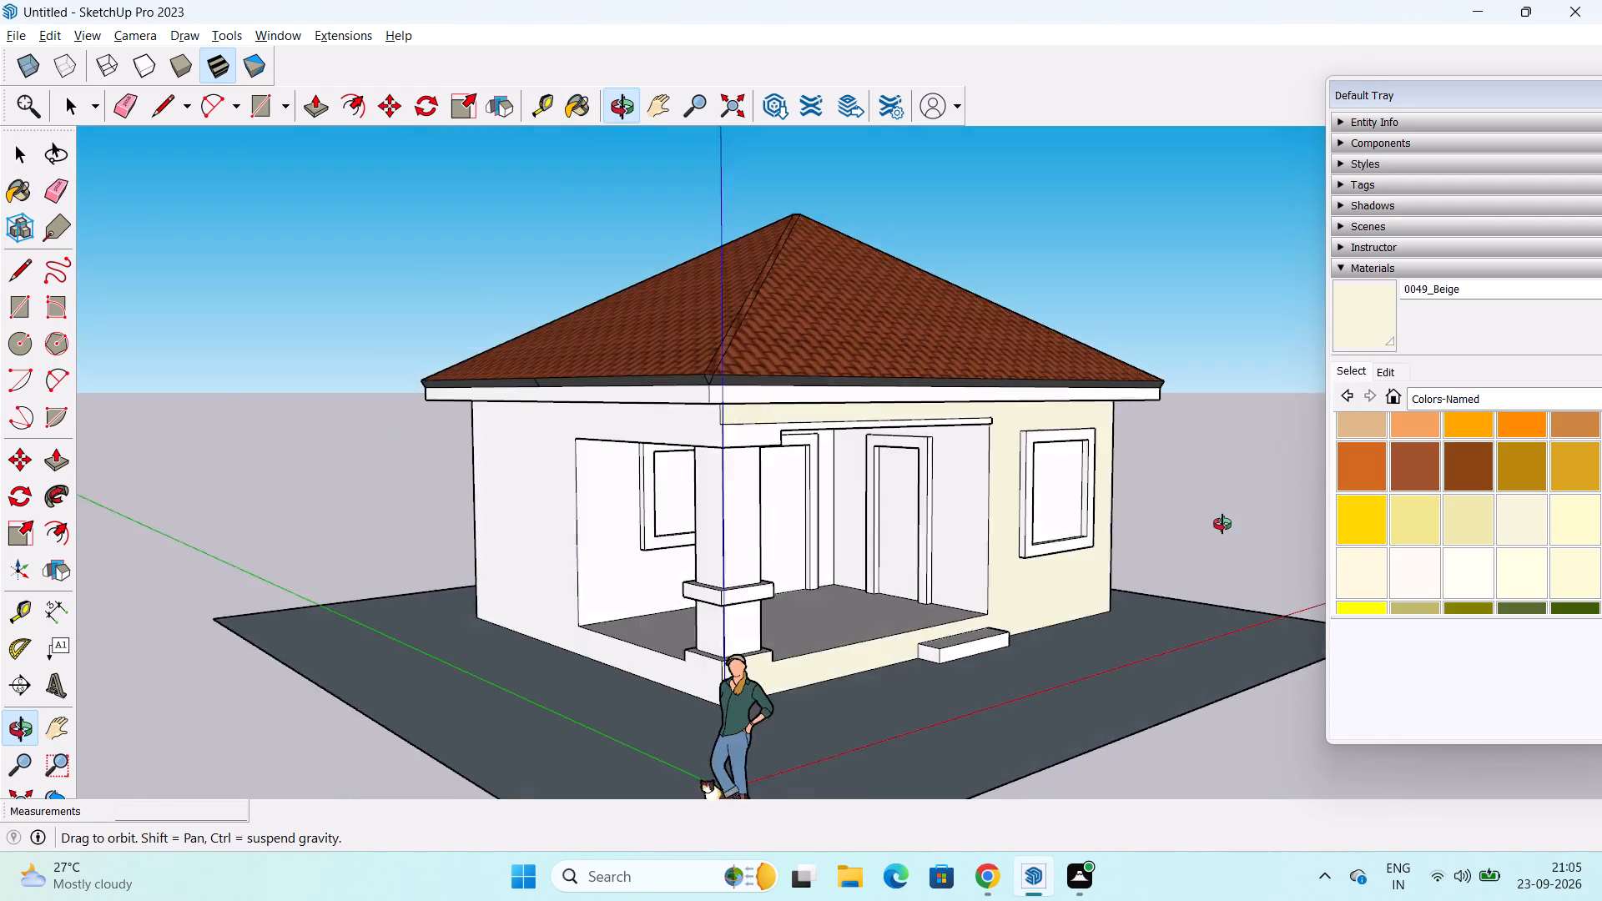
{"action": "middle_click_drag", "start_coordinate": [1222, 524], "coordinate": [1349, 545]}
{"action": "left_click", "coordinate": [946, 501]}
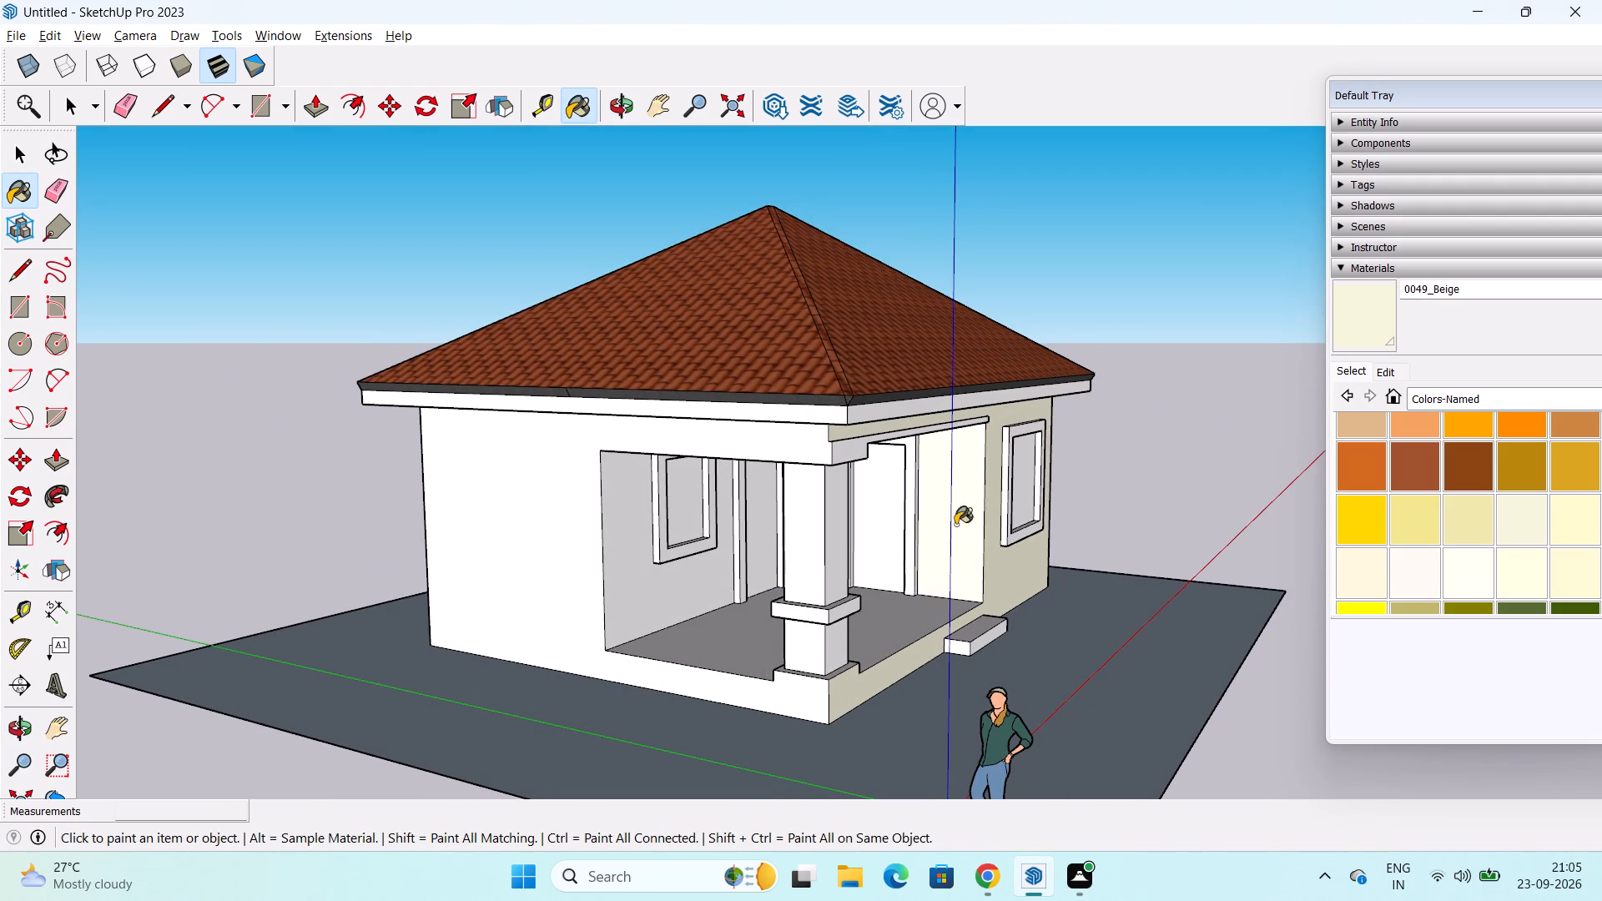
{"action": "middle_click_drag", "start_coordinate": [955, 523], "coordinate": [1009, 528]}
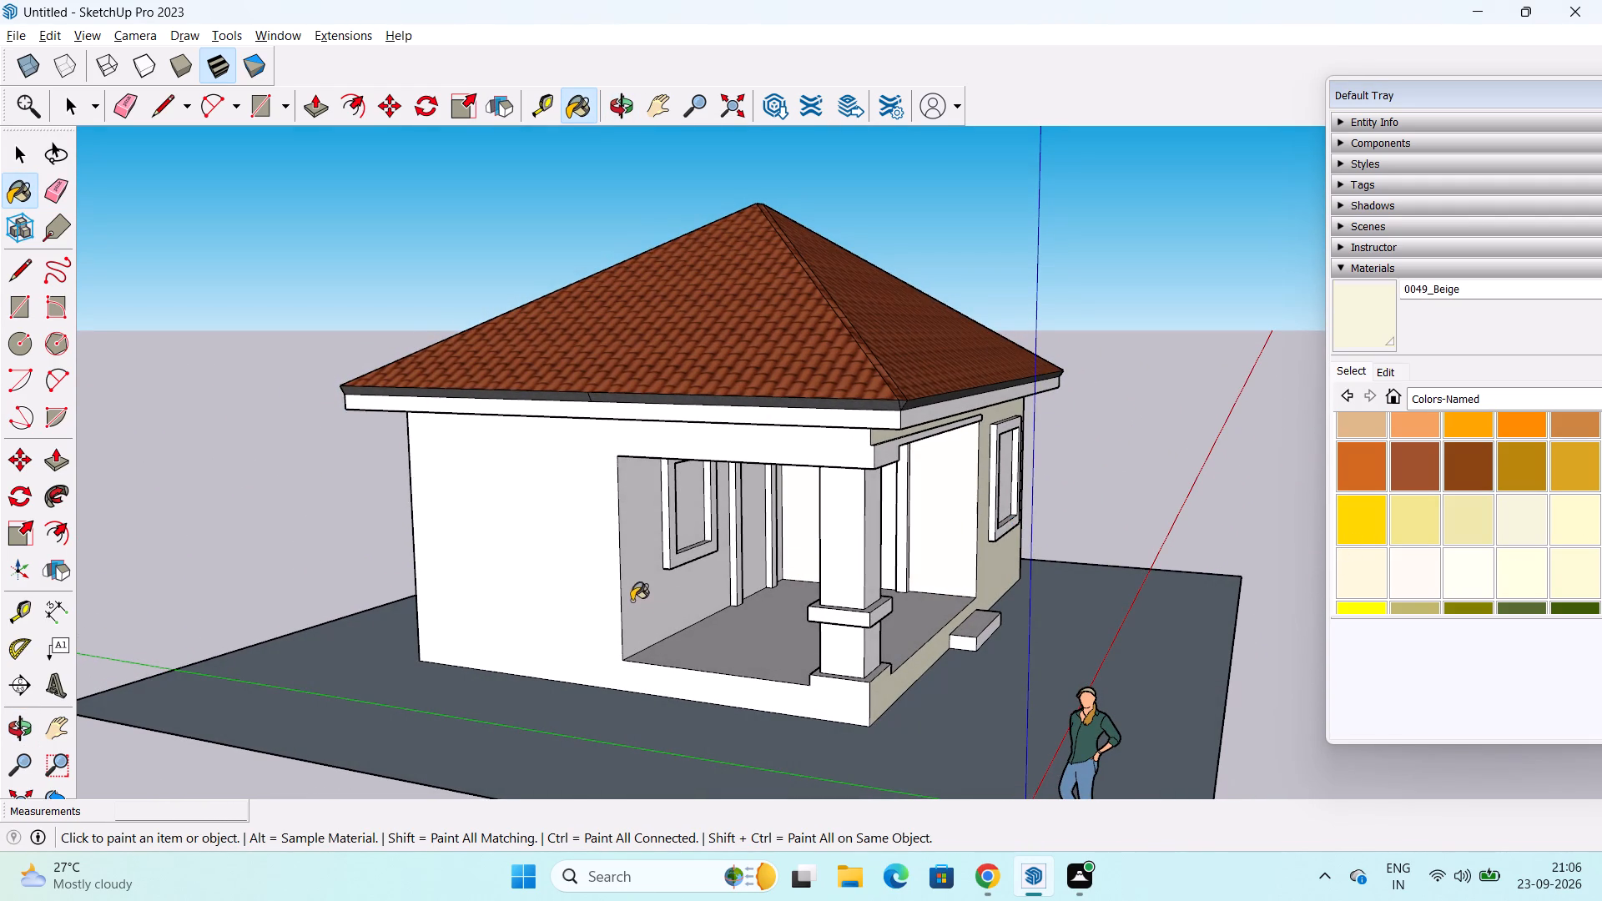
{"action": "left_click", "coordinate": [647, 595]}
{"action": "middle_click_drag", "start_coordinate": [744, 573], "coordinate": [746, 537]}
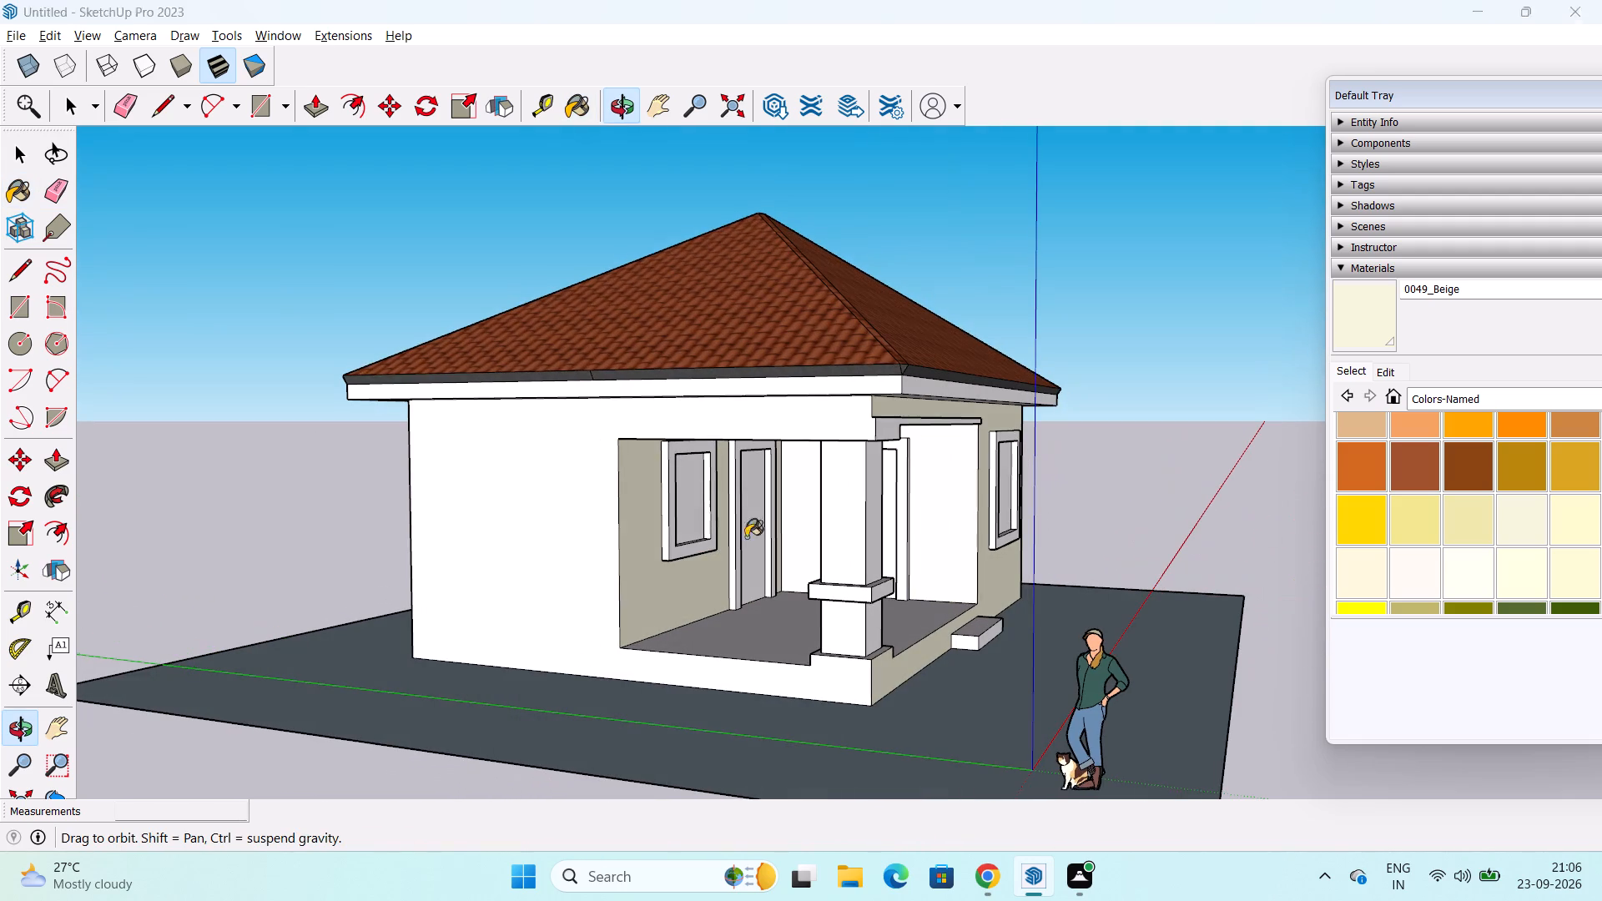
{"action": "left_click", "coordinate": [562, 495]}
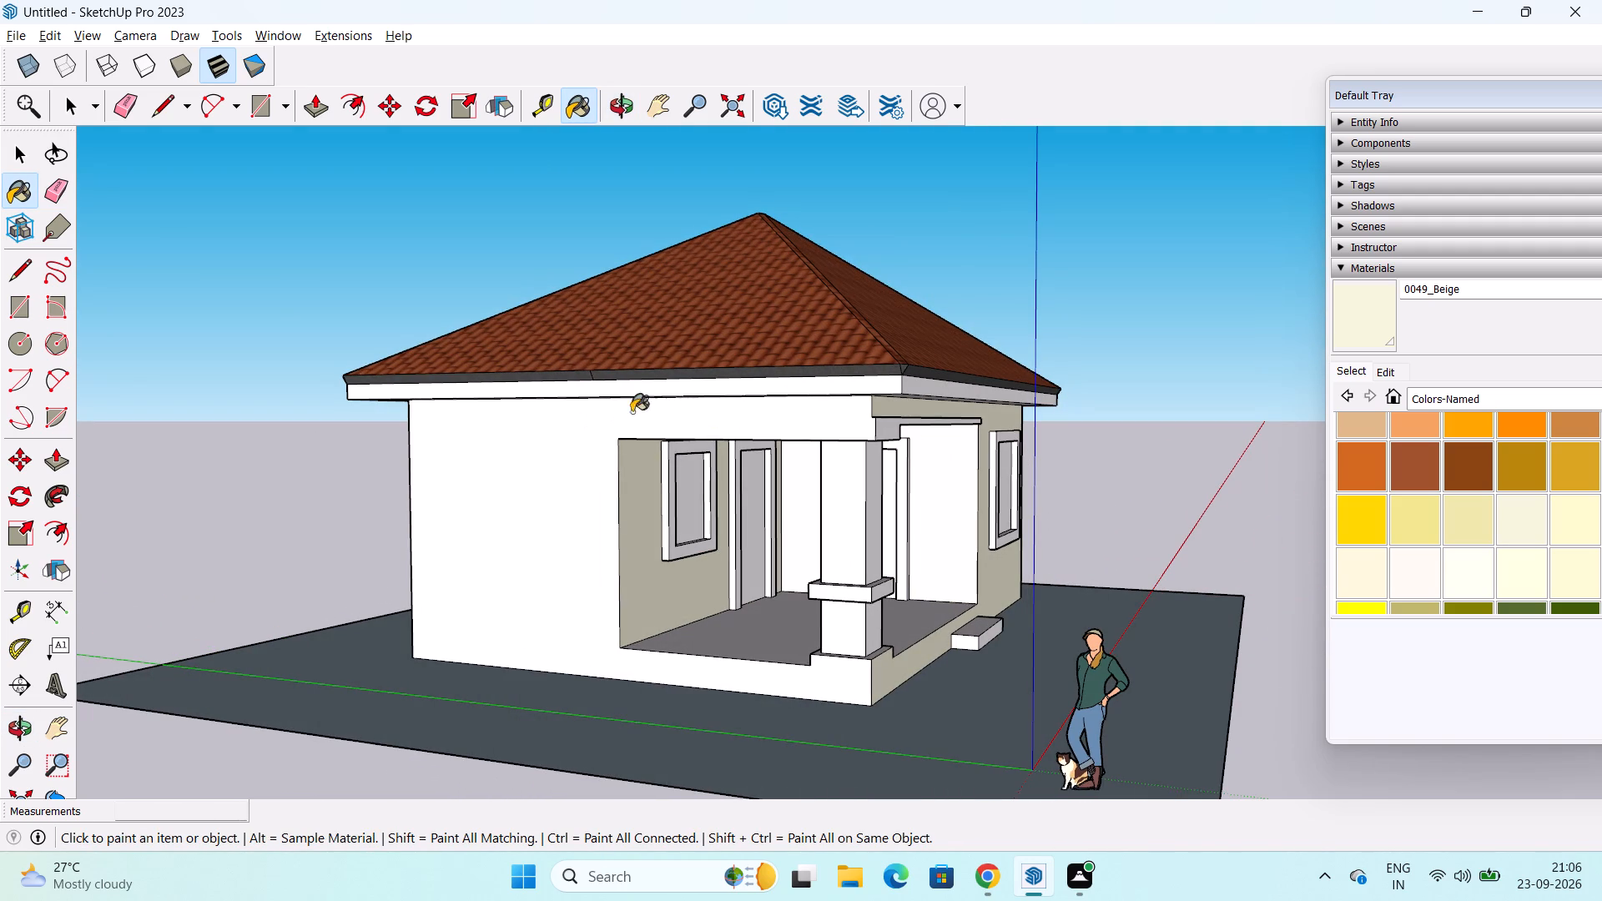
Paint the roof fascia and eave undersides along the column side and front with 0049_Beige.
{"action": "left_click", "coordinate": [719, 389]}
{"action": "middle_click_drag", "start_coordinate": [622, 438], "coordinate": [720, 254]}
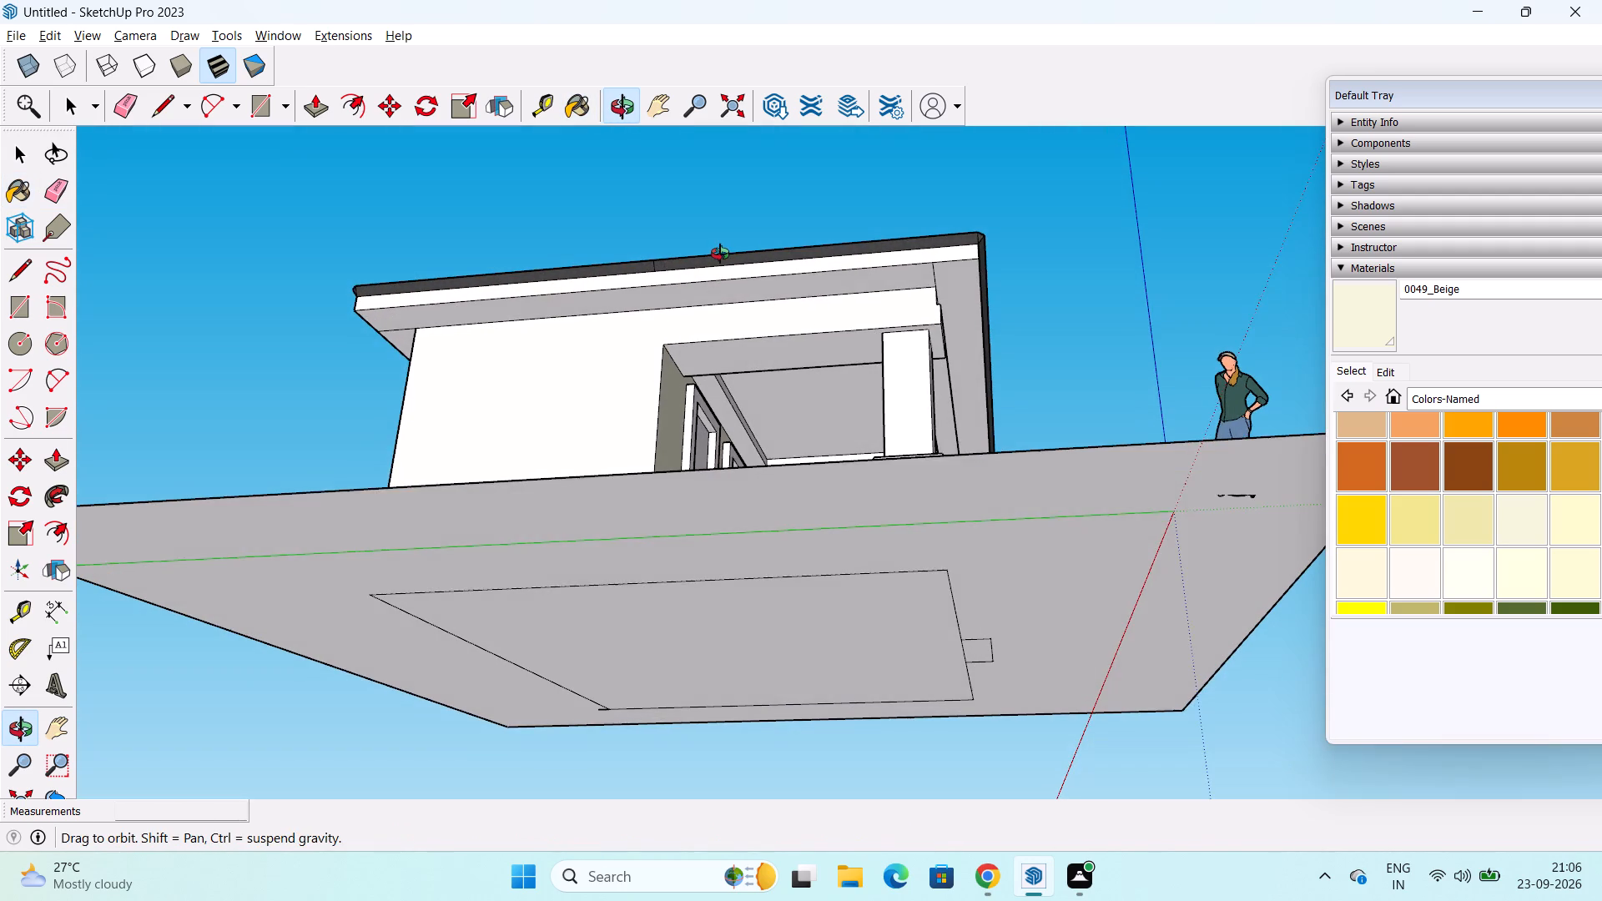
{"action": "middle_click_drag", "start_coordinate": [720, 254], "coordinate": [717, 257]}
{"action": "left_click", "coordinate": [763, 287]}
{"action": "left_click", "coordinate": [965, 283]}
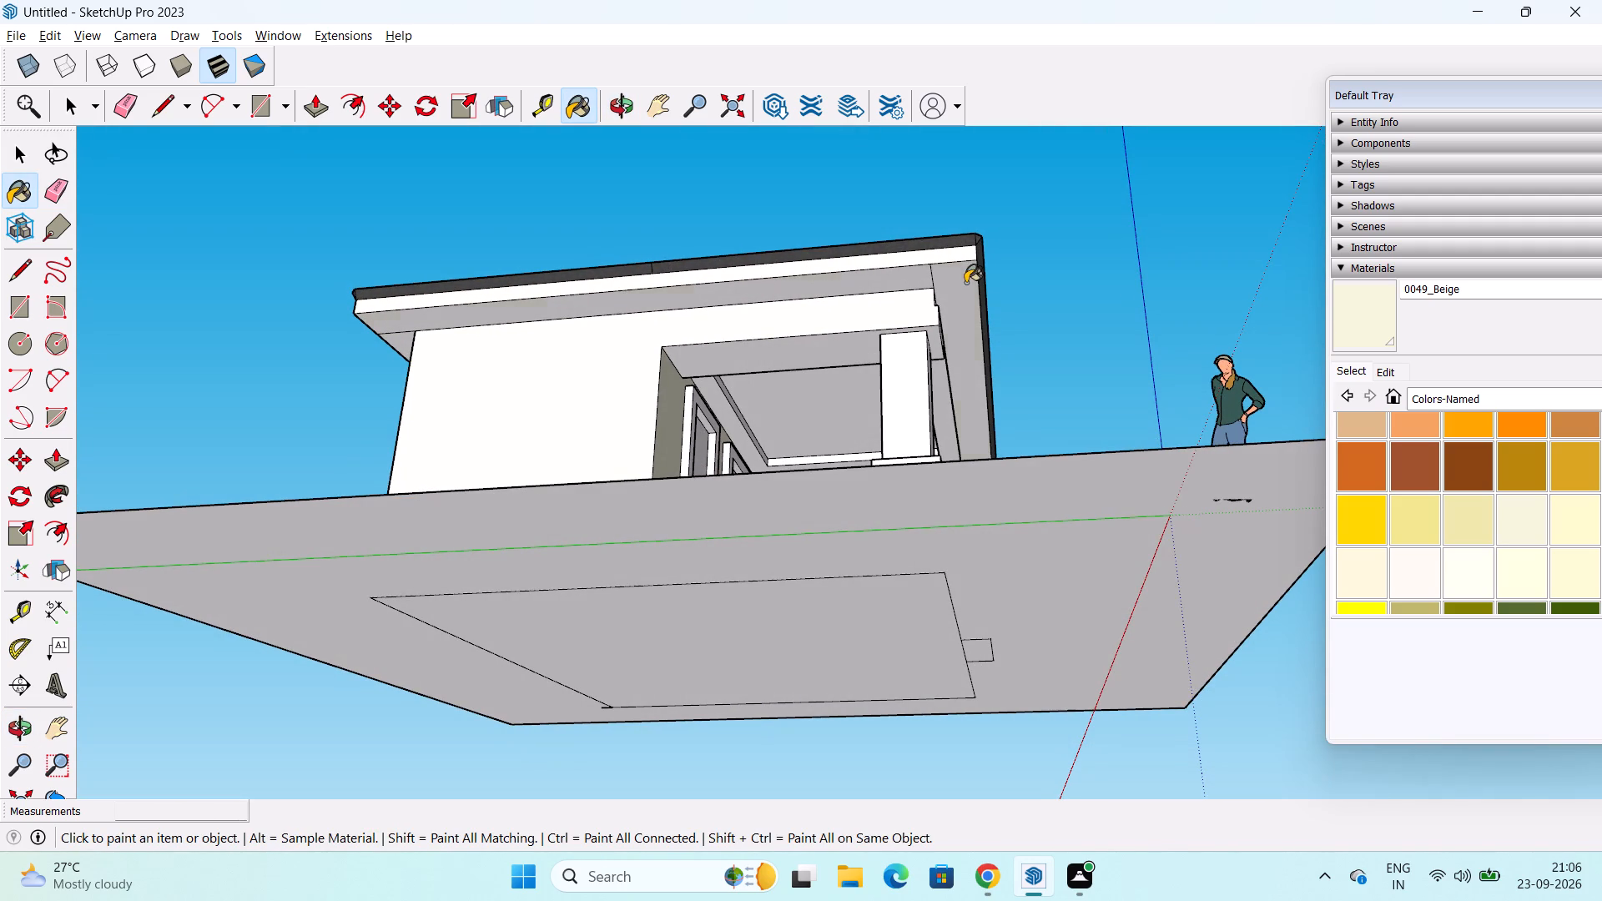
{"action": "middle_click_drag", "start_coordinate": [1002, 323], "coordinate": [596, 327]}
{"action": "middle_click_drag", "start_coordinate": [1078, 316], "coordinate": [824, 345]}
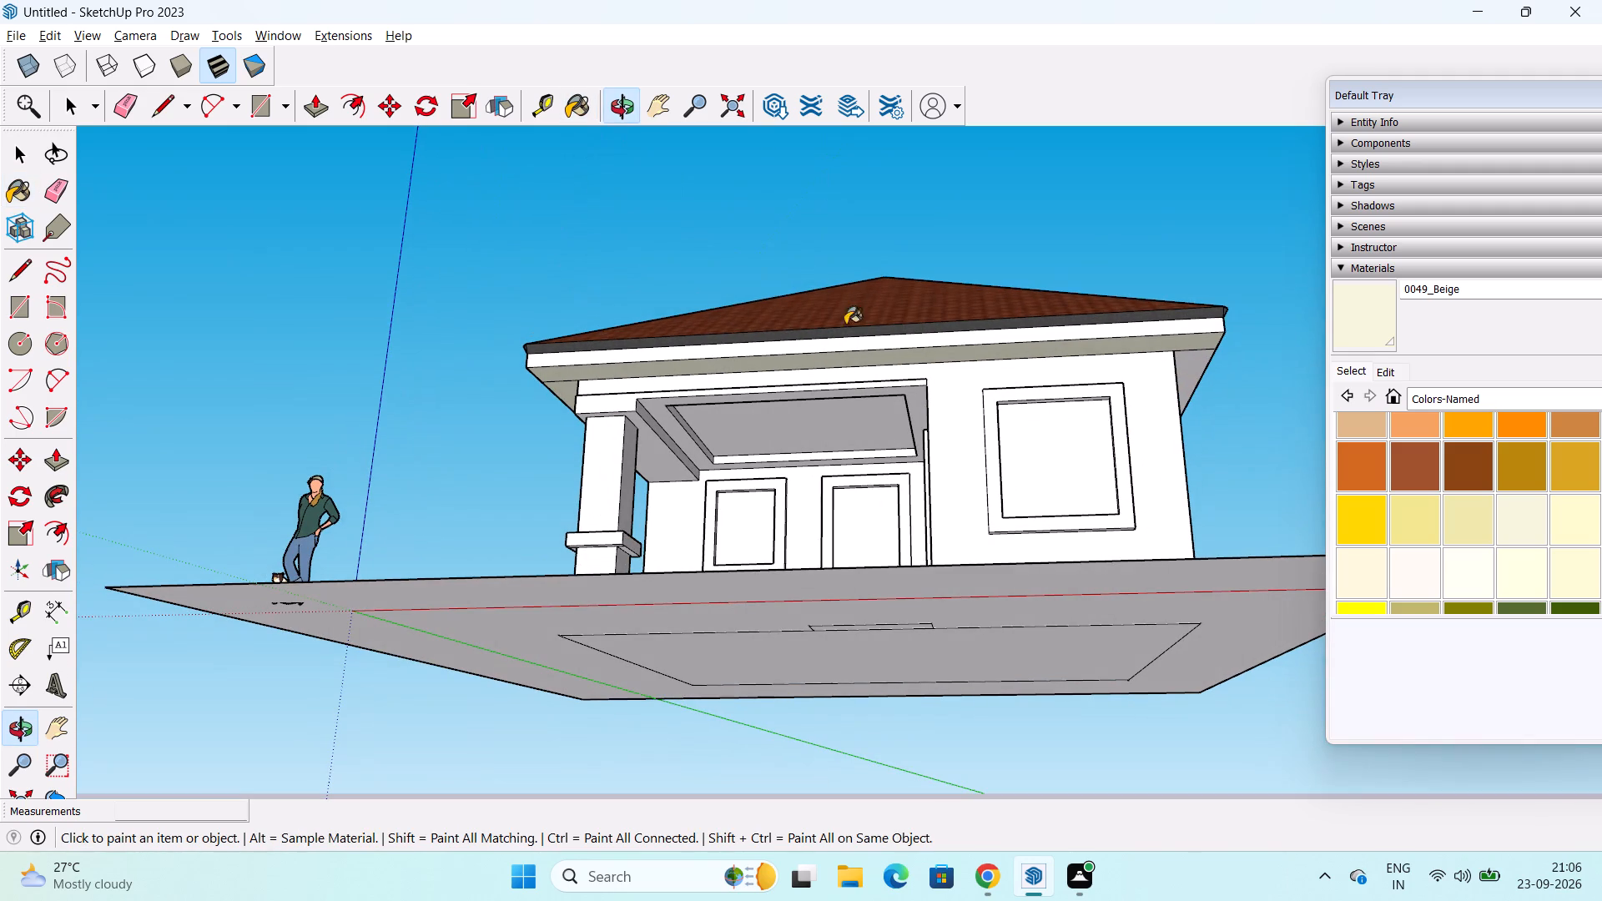
{"action": "left_click", "coordinate": [855, 340]}
Paint the fascia and eave undersides along the solid side wall and the rear with 0049_Beige.
{"action": "middle_click_drag", "start_coordinate": [993, 385], "coordinate": [874, 354]}
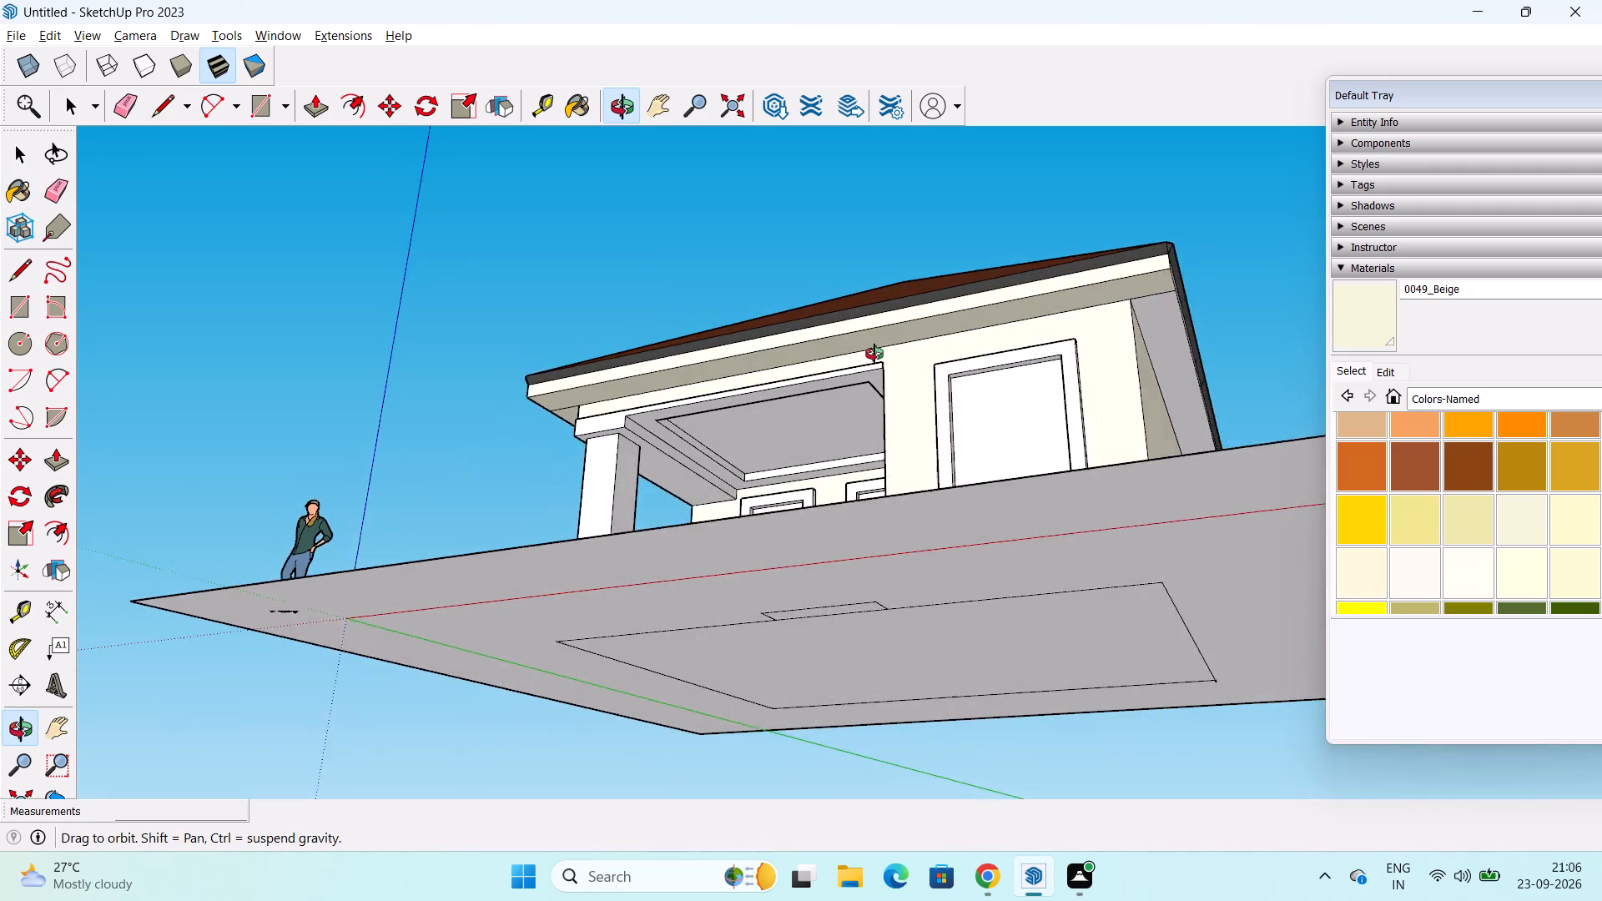
{"action": "middle_click_drag", "start_coordinate": [874, 354], "coordinate": [770, 355]}
{"action": "middle_click_drag", "start_coordinate": [1254, 363], "coordinate": [999, 364]}
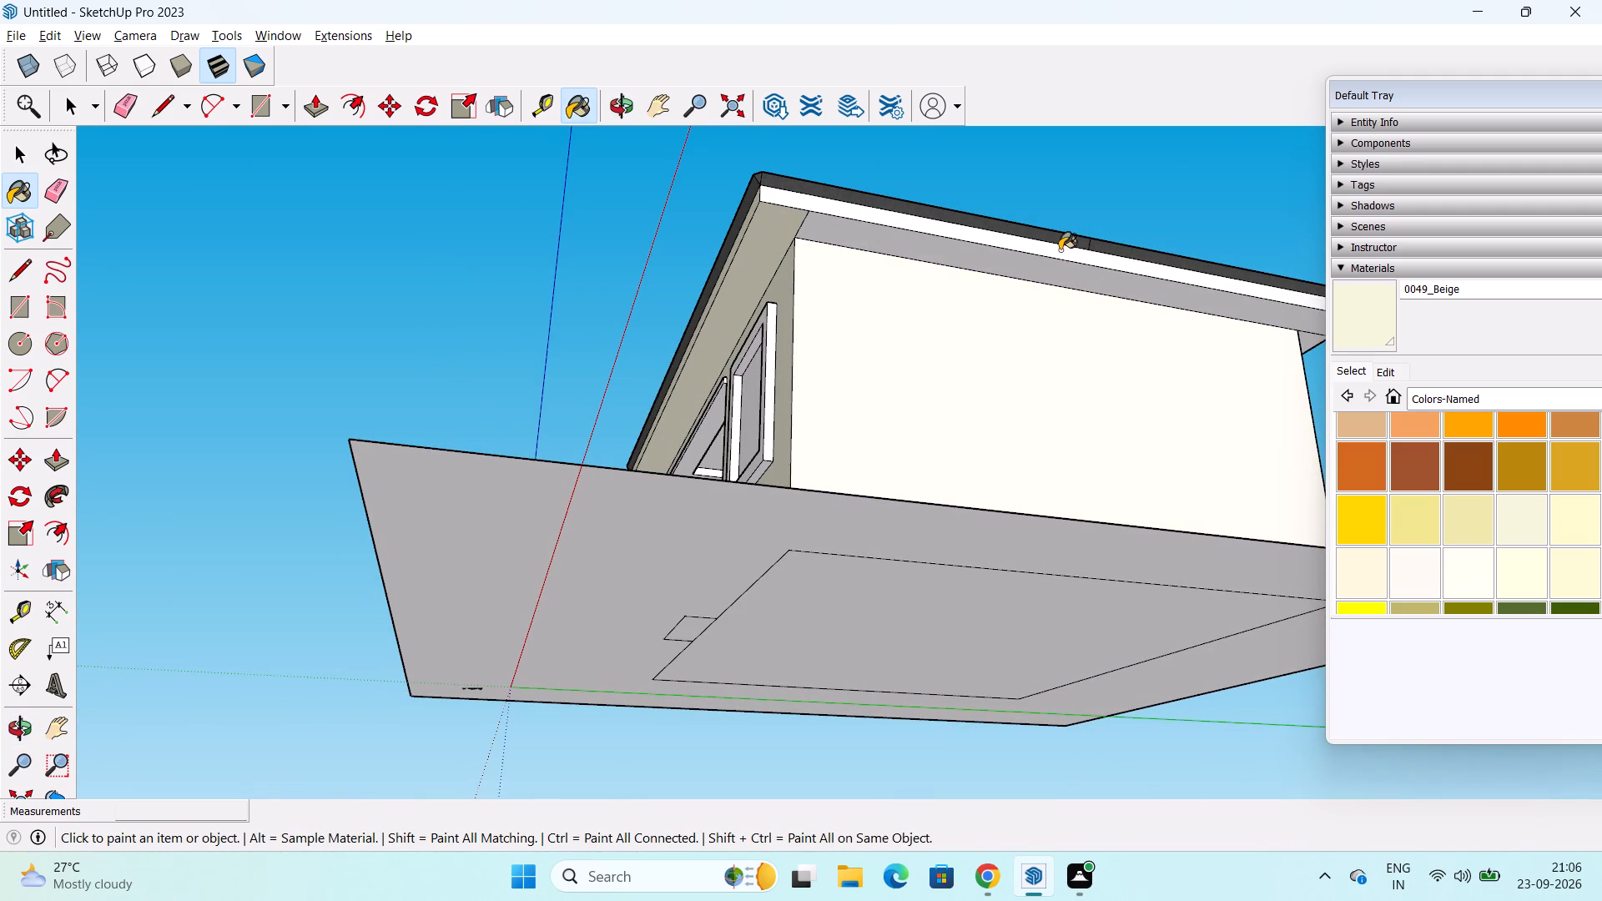
{"action": "left_click", "coordinate": [1057, 249]}
{"action": "left_click", "coordinate": [1055, 270]}
{"action": "scroll", "coordinate": [1164, 325], "scroll_direction": "down", "scroll_amount": 2}
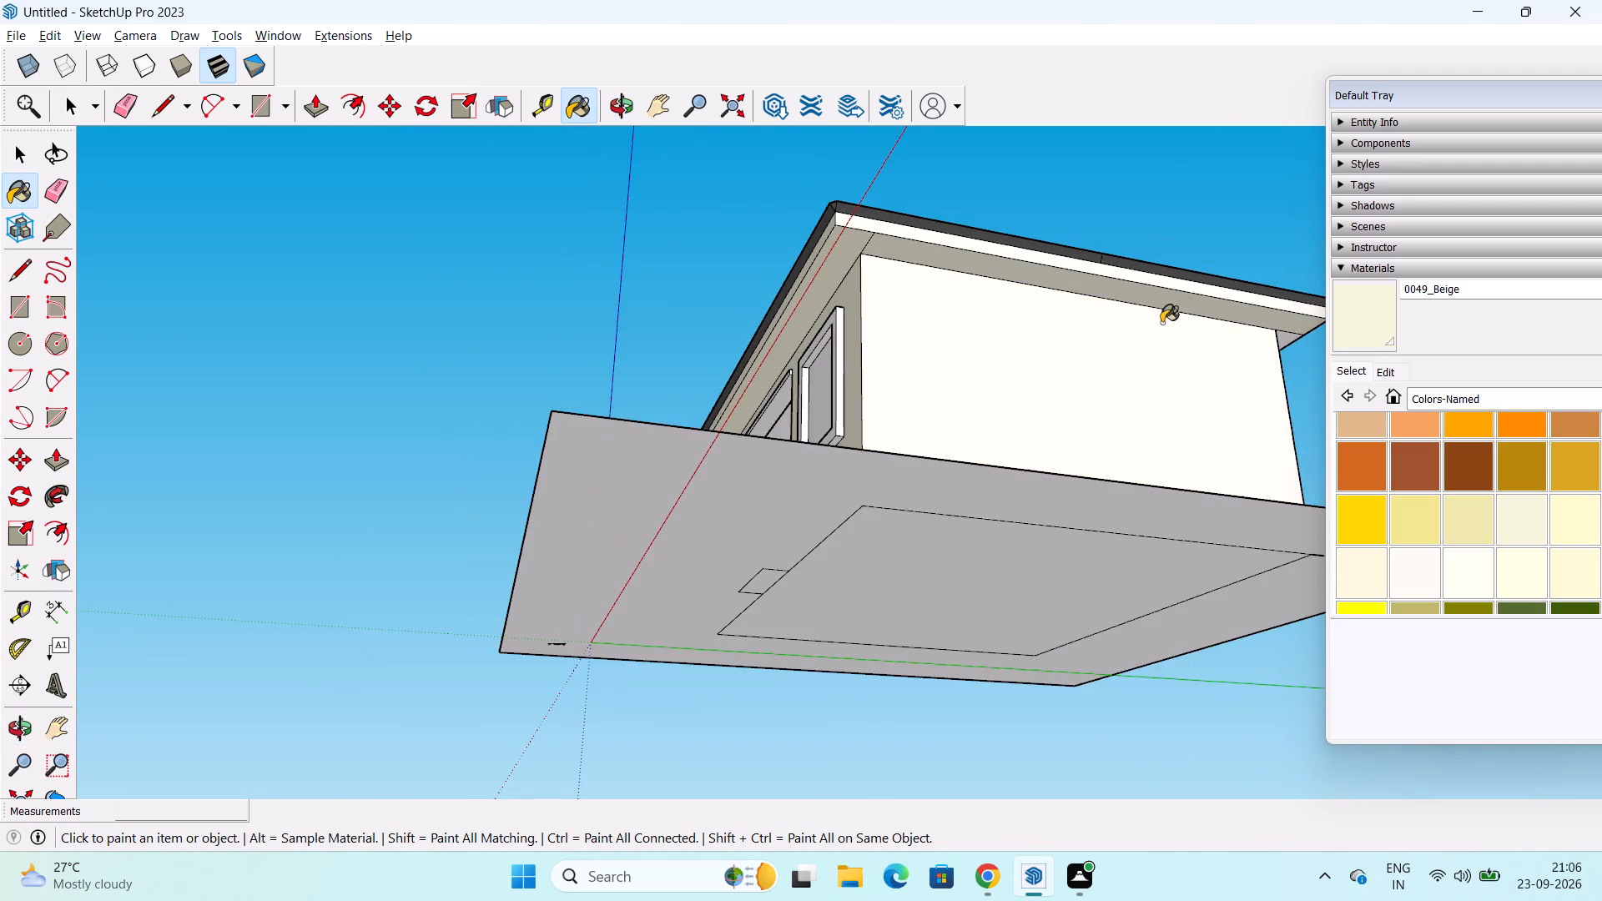
{"action": "middle_click_drag", "start_coordinate": [1161, 323], "coordinate": [948, 343]}
{"action": "middle_click_drag", "start_coordinate": [1267, 330], "coordinate": [988, 293]}
{"action": "left_click", "coordinate": [997, 217]}
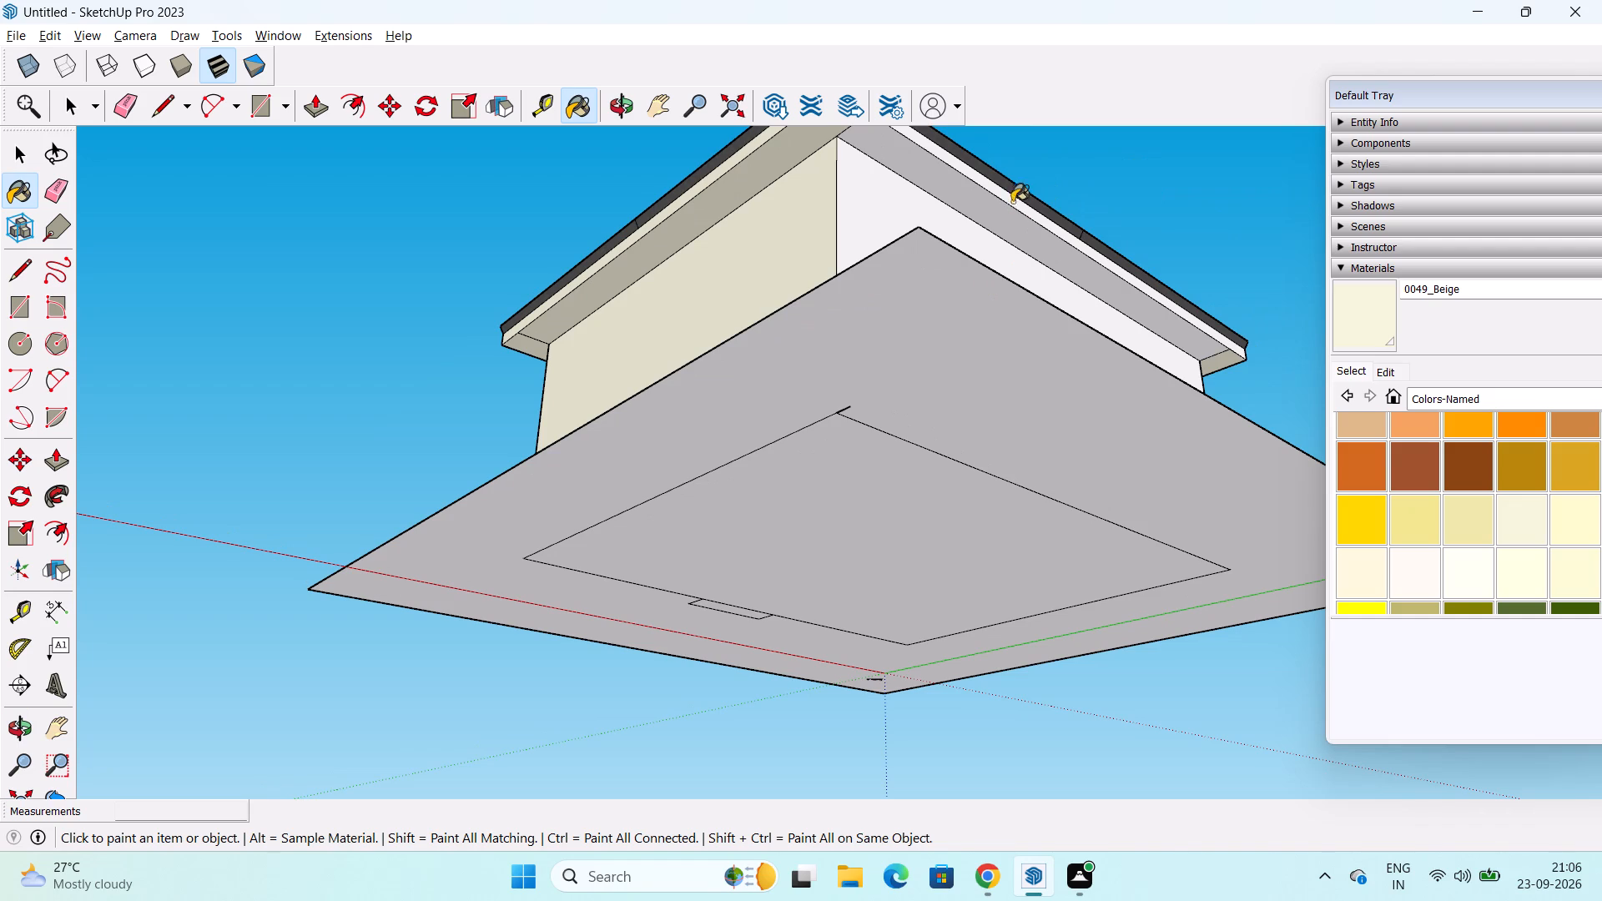
{"action": "left_click", "coordinate": [1003, 195]}
Paint the rear exterior wall with 0049_Beige.
{"action": "middle_click_drag", "start_coordinate": [1024, 219], "coordinate": [964, 388]}
{"action": "left_click", "coordinate": [969, 432]}
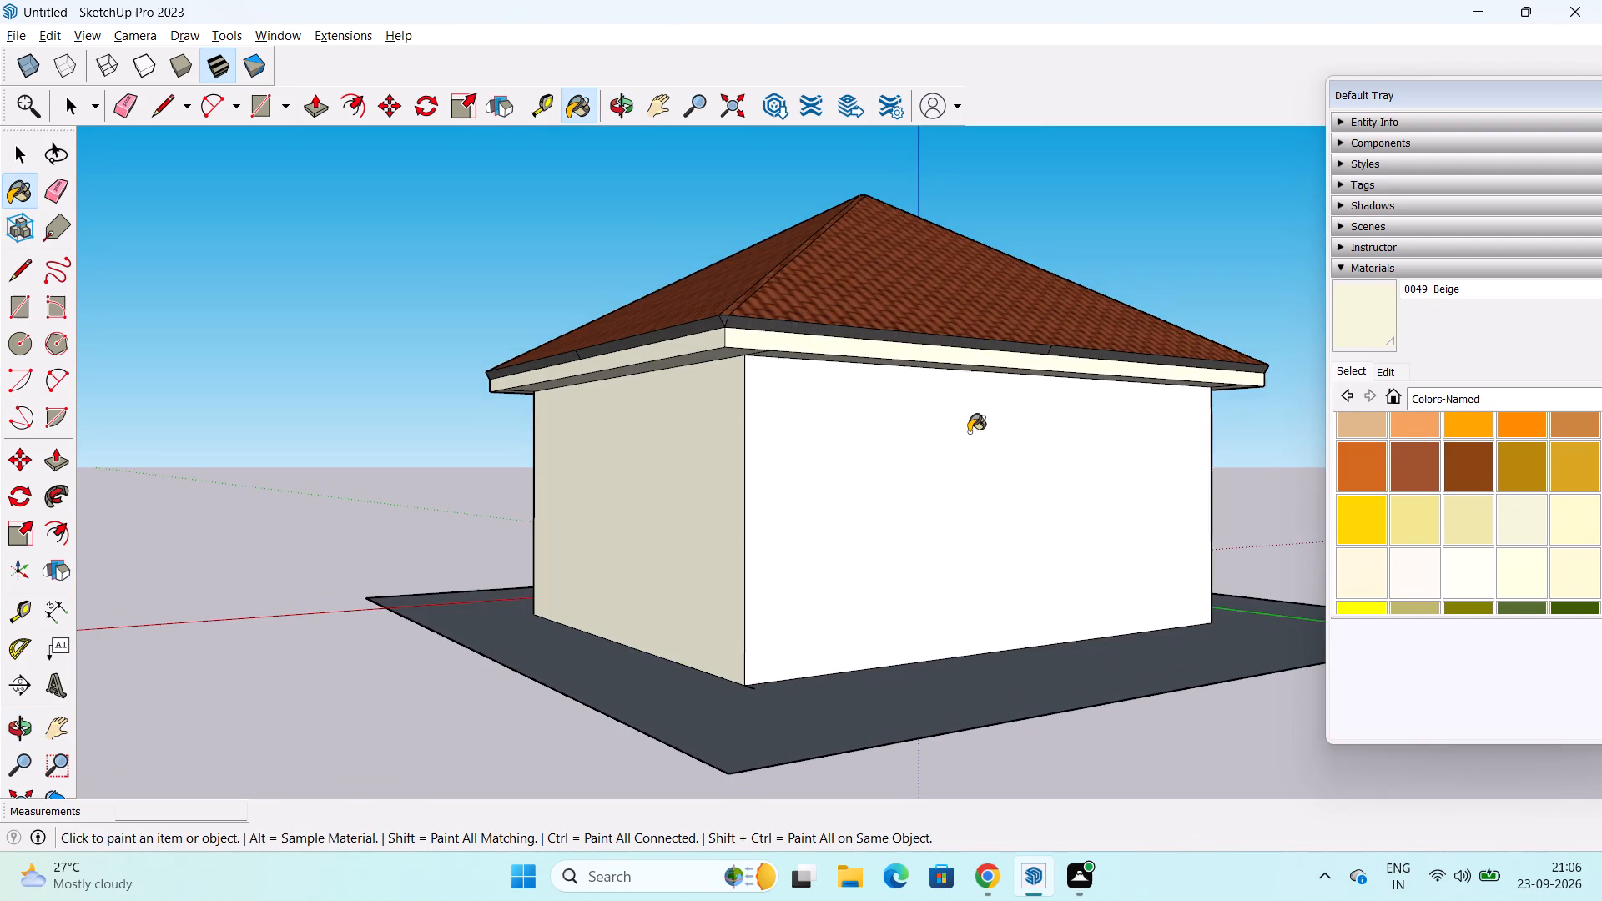
Paint the porch column's upper shaft faces and the beam above it with 0049_Beige.
{"action": "scroll", "coordinate": [1018, 415], "scroll_direction": "down", "scroll_amount": 3}
{"action": "middle_click_drag", "start_coordinate": [1096, 415], "coordinate": [919, 363]}
{"action": "middle_click_drag", "start_coordinate": [1259, 335], "coordinate": [1005, 328]}
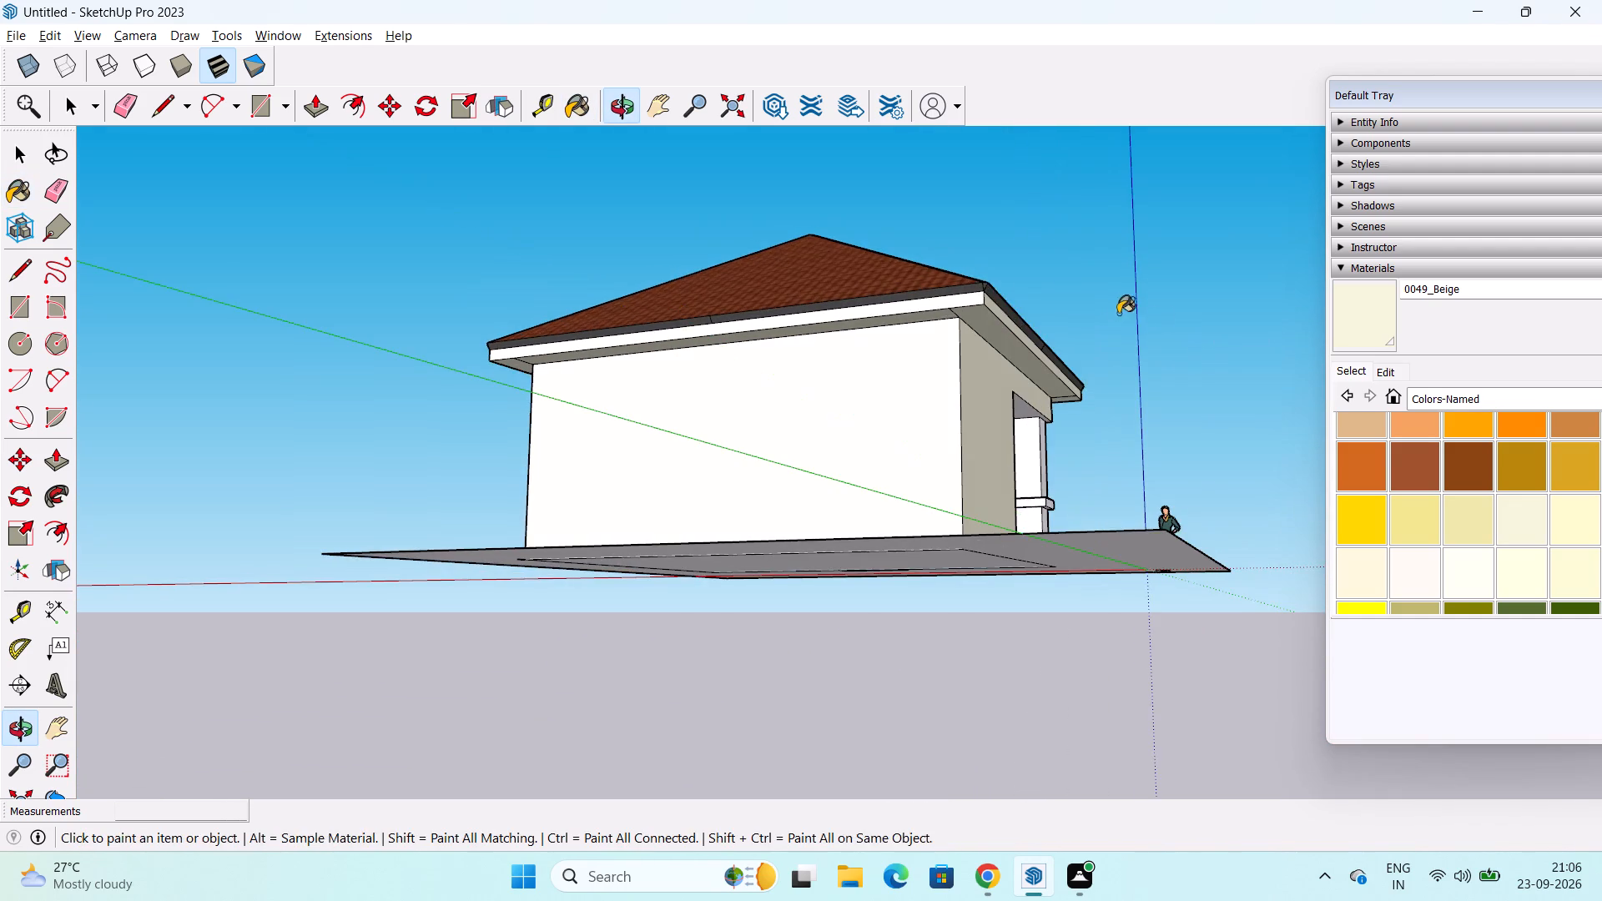
{"action": "middle_click_drag", "start_coordinate": [1194, 369], "coordinate": [947, 428]}
{"action": "middle_click_drag", "start_coordinate": [1173, 443], "coordinate": [984, 461]}
{"action": "middle_click_drag", "start_coordinate": [1139, 471], "coordinate": [863, 498]}
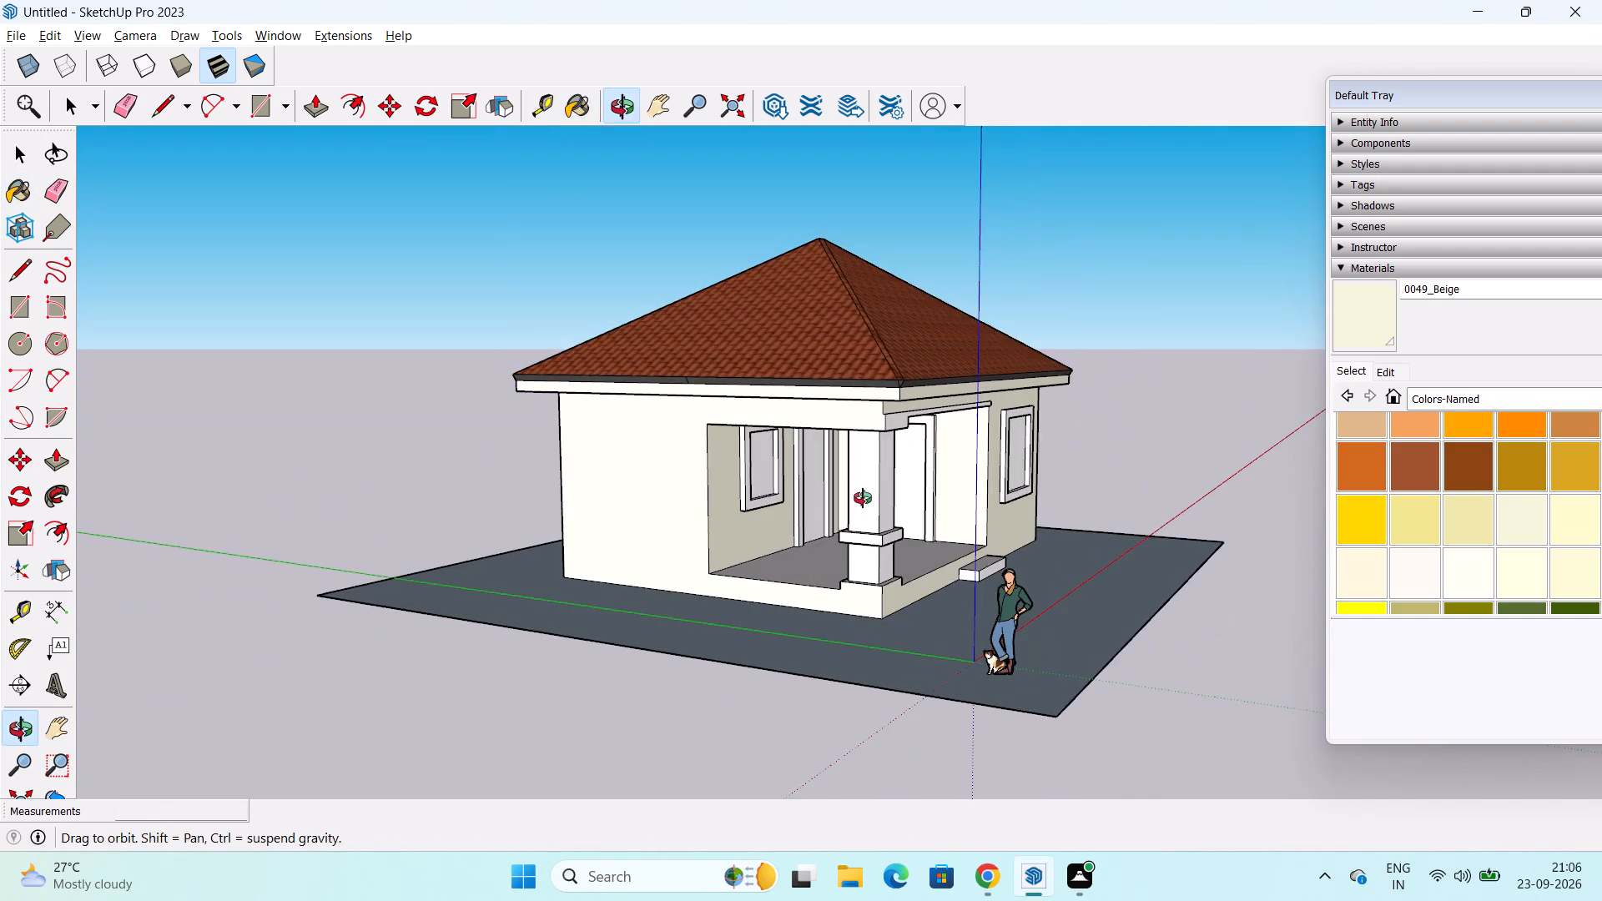
{"action": "middle_click_drag", "start_coordinate": [863, 498], "coordinate": [862, 498]}
{"action": "middle_click_drag", "start_coordinate": [1171, 474], "coordinate": [1074, 494]}
{"action": "scroll", "coordinate": [1050, 509], "scroll_direction": "up", "scroll_amount": 4}
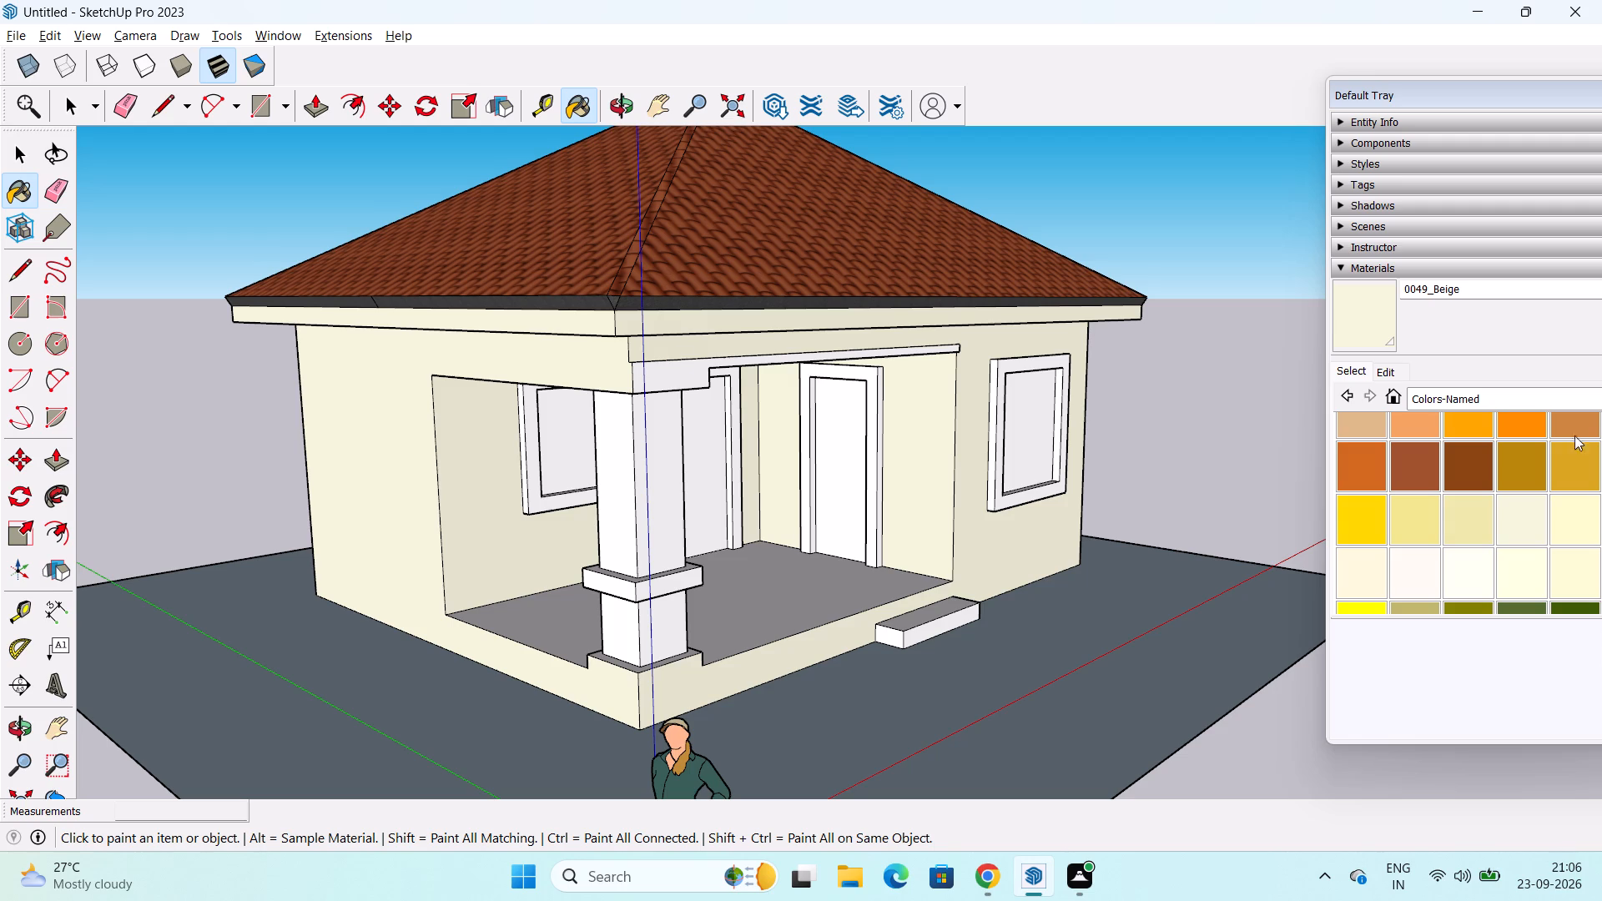
{"action": "left_click", "coordinate": [622, 529]}
{"action": "left_click", "coordinate": [662, 514]}
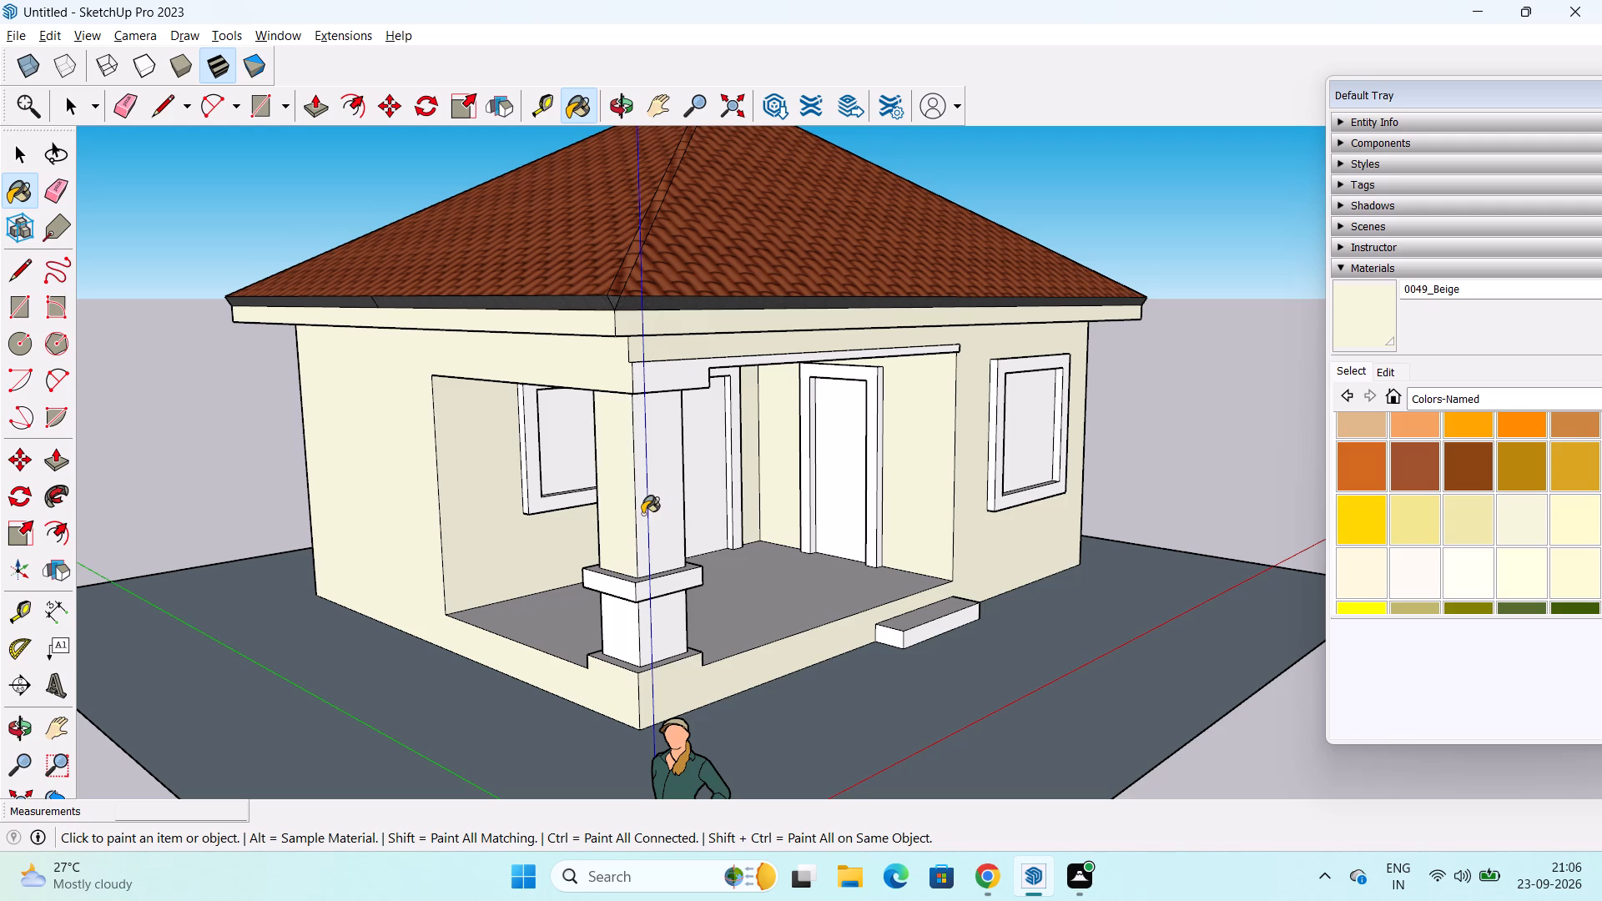
{"action": "left_click", "coordinate": [638, 504]}
{"action": "left_click", "coordinate": [681, 378]}
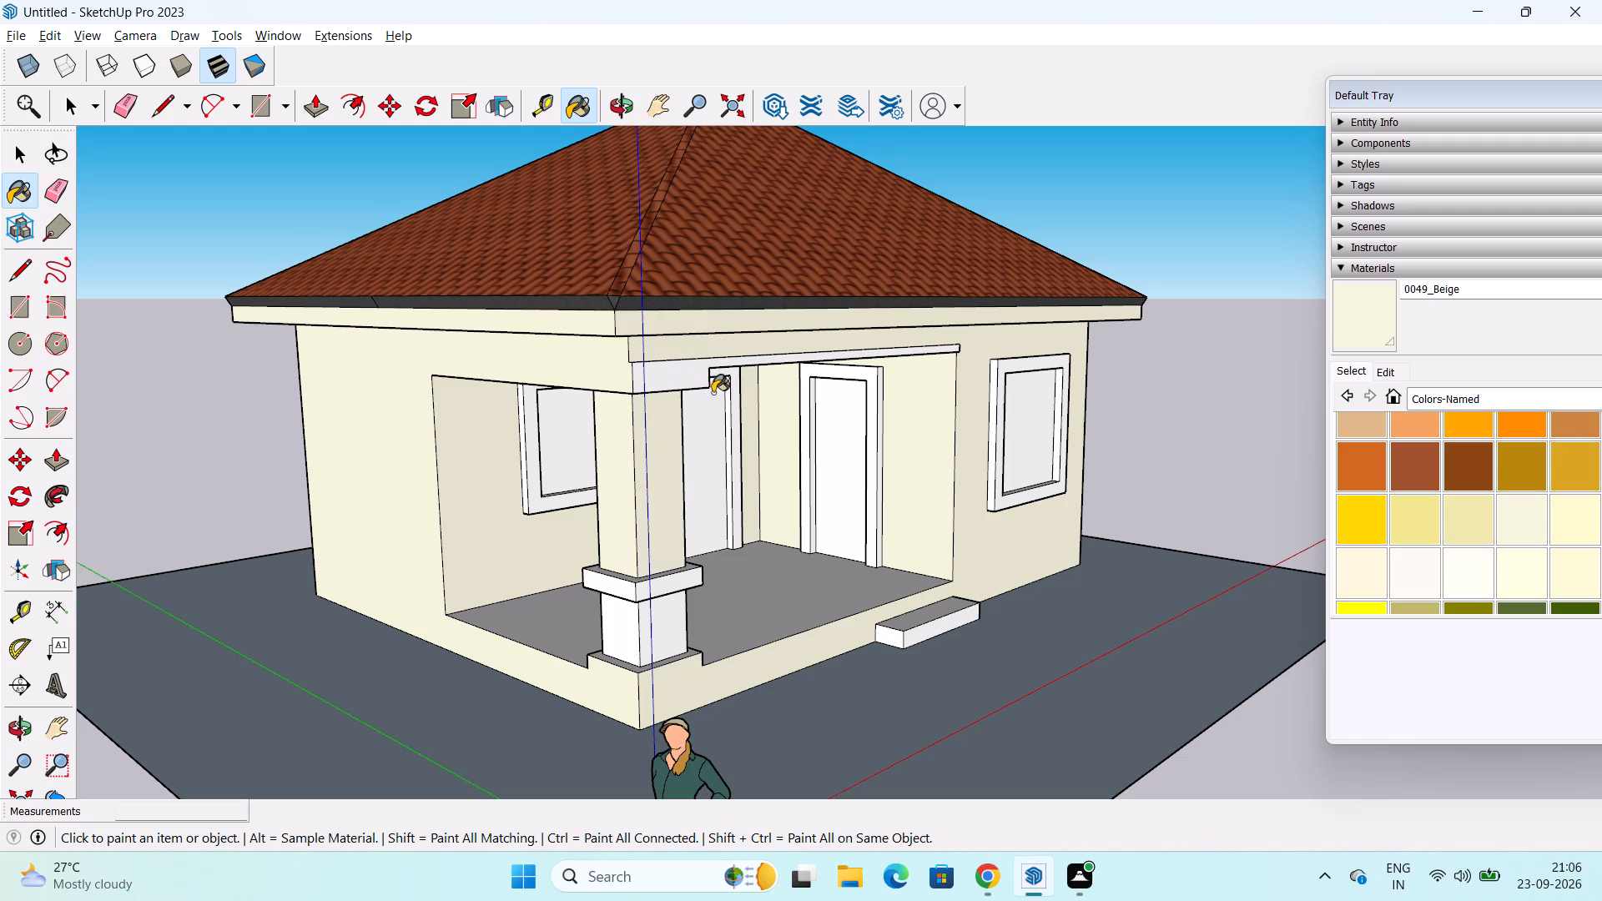
{"action": "middle_click_drag", "start_coordinate": [713, 393], "coordinate": [523, 449]}
{"action": "middle_click_drag", "start_coordinate": [560, 459], "coordinate": [284, 476]}
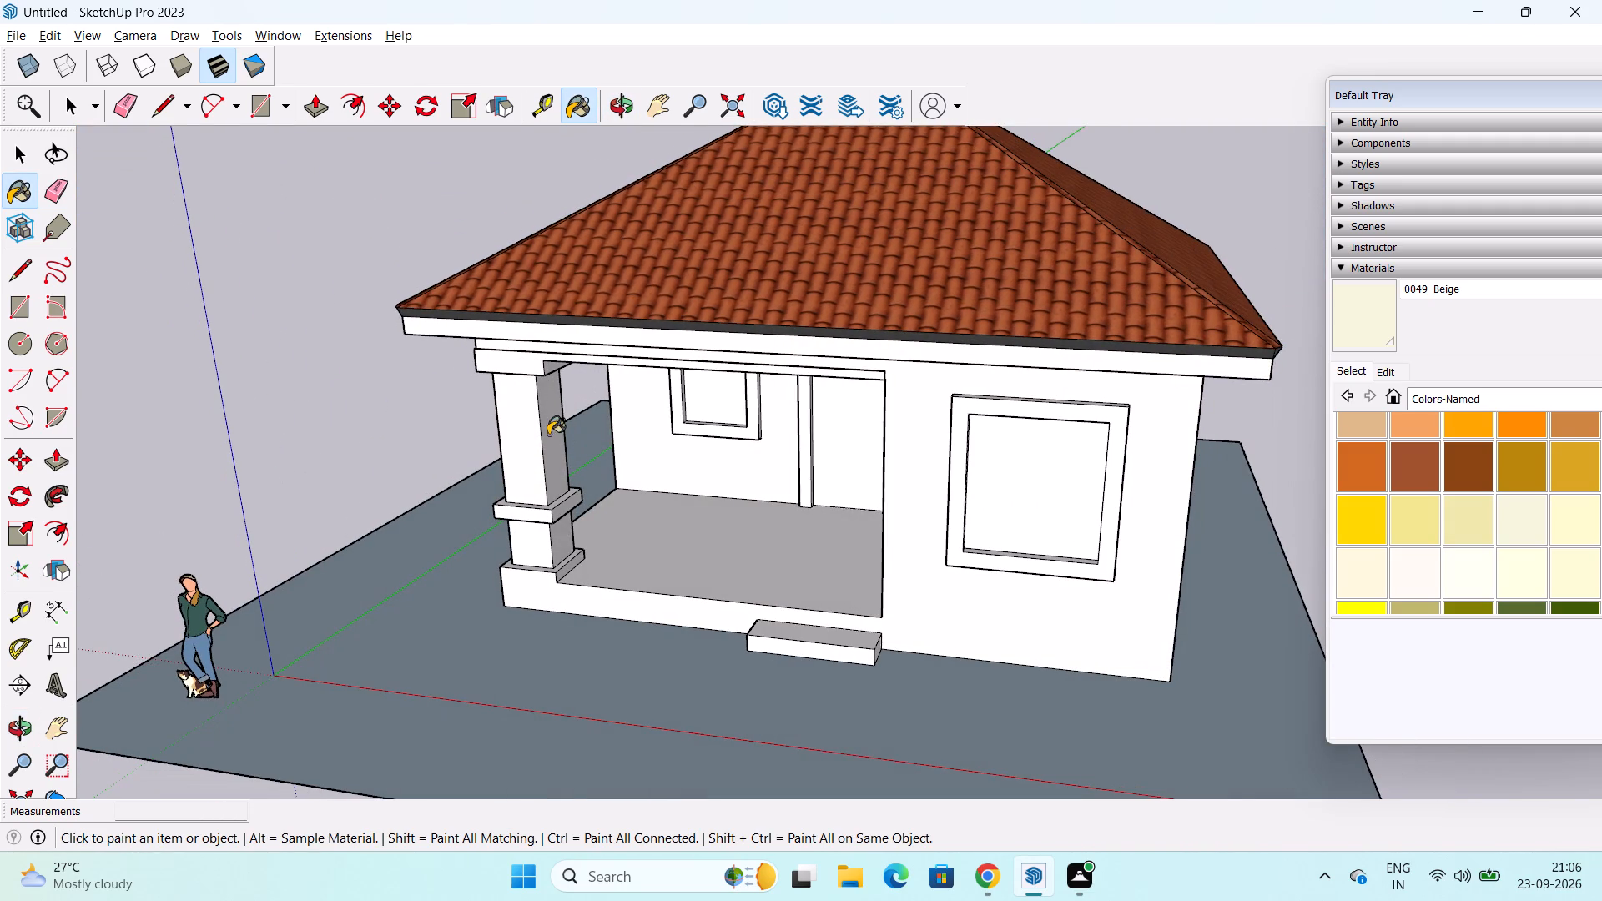
{"action": "left_click", "coordinate": [548, 435]}
Paint the column's lower section and the top and outer faces of its projecting band with 0049_Beige.
{"action": "middle_click_drag", "start_coordinate": [662, 478], "coordinate": [643, 471]}
{"action": "scroll", "coordinate": [589, 542], "scroll_direction": "up", "scroll_amount": 4}
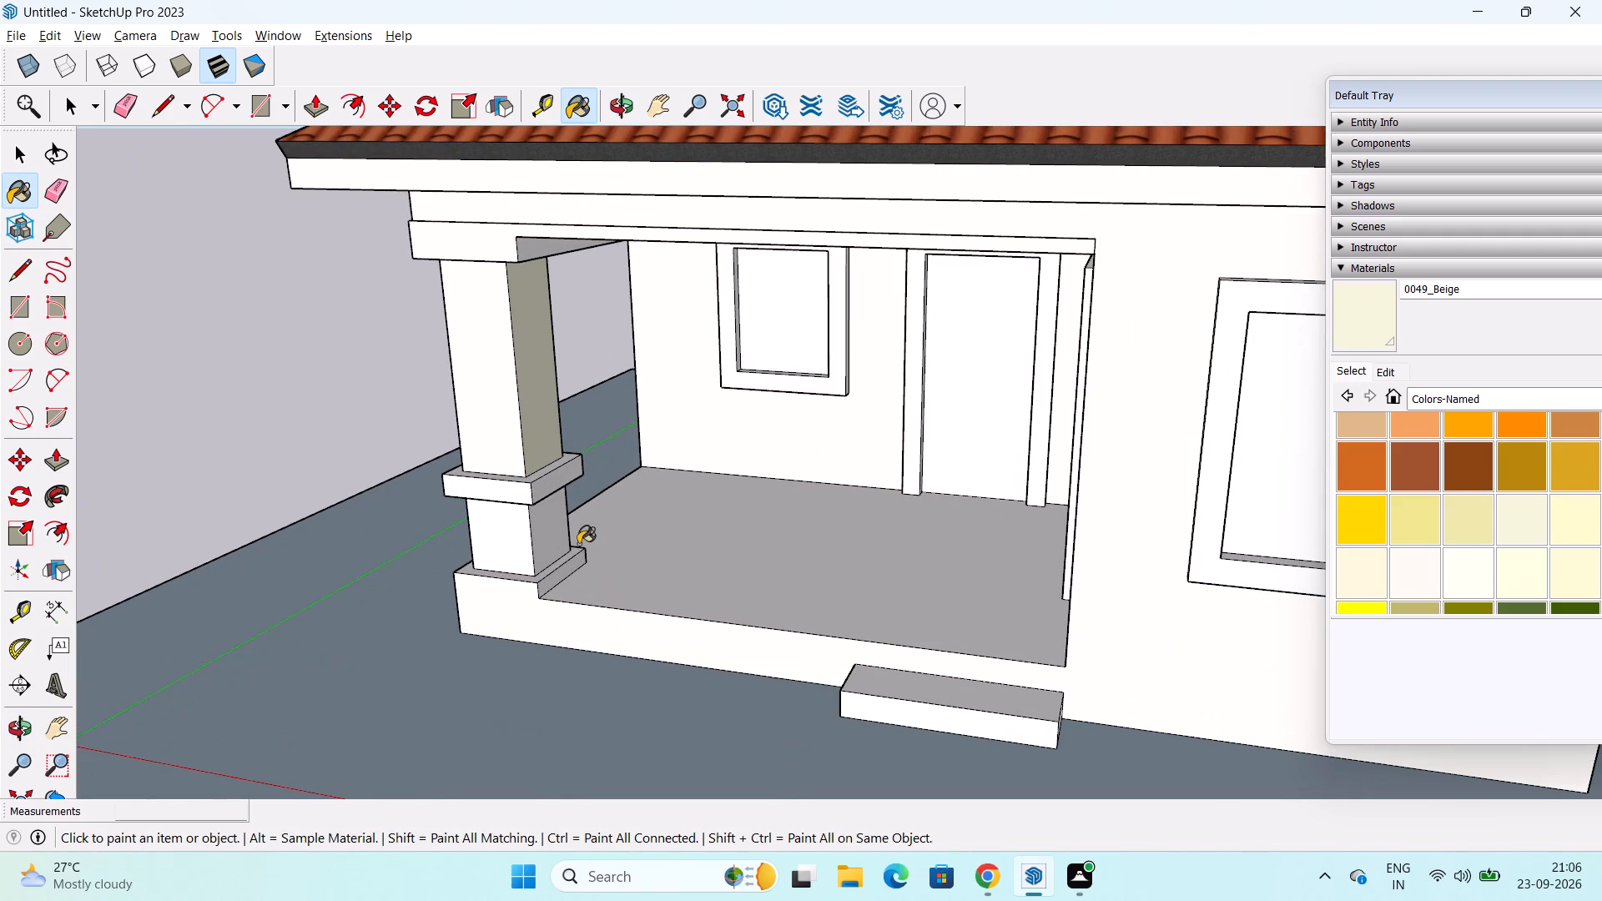
{"action": "middle_click_drag", "start_coordinate": [582, 555], "coordinate": [701, 508]}
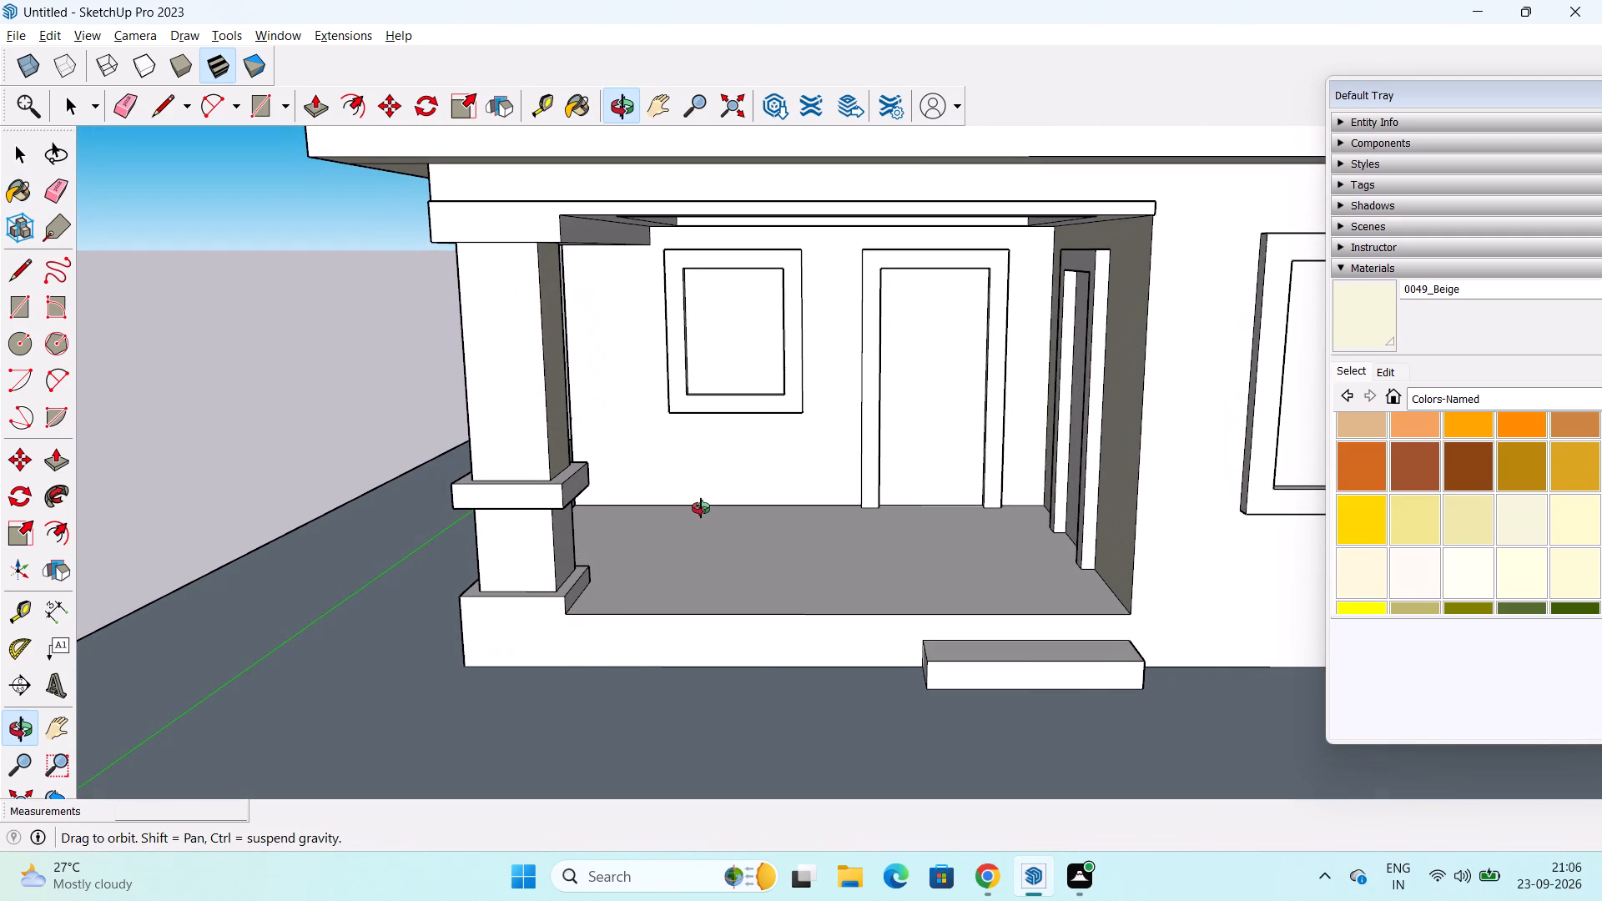
{"action": "middle_click_drag", "start_coordinate": [701, 508], "coordinate": [705, 496]}
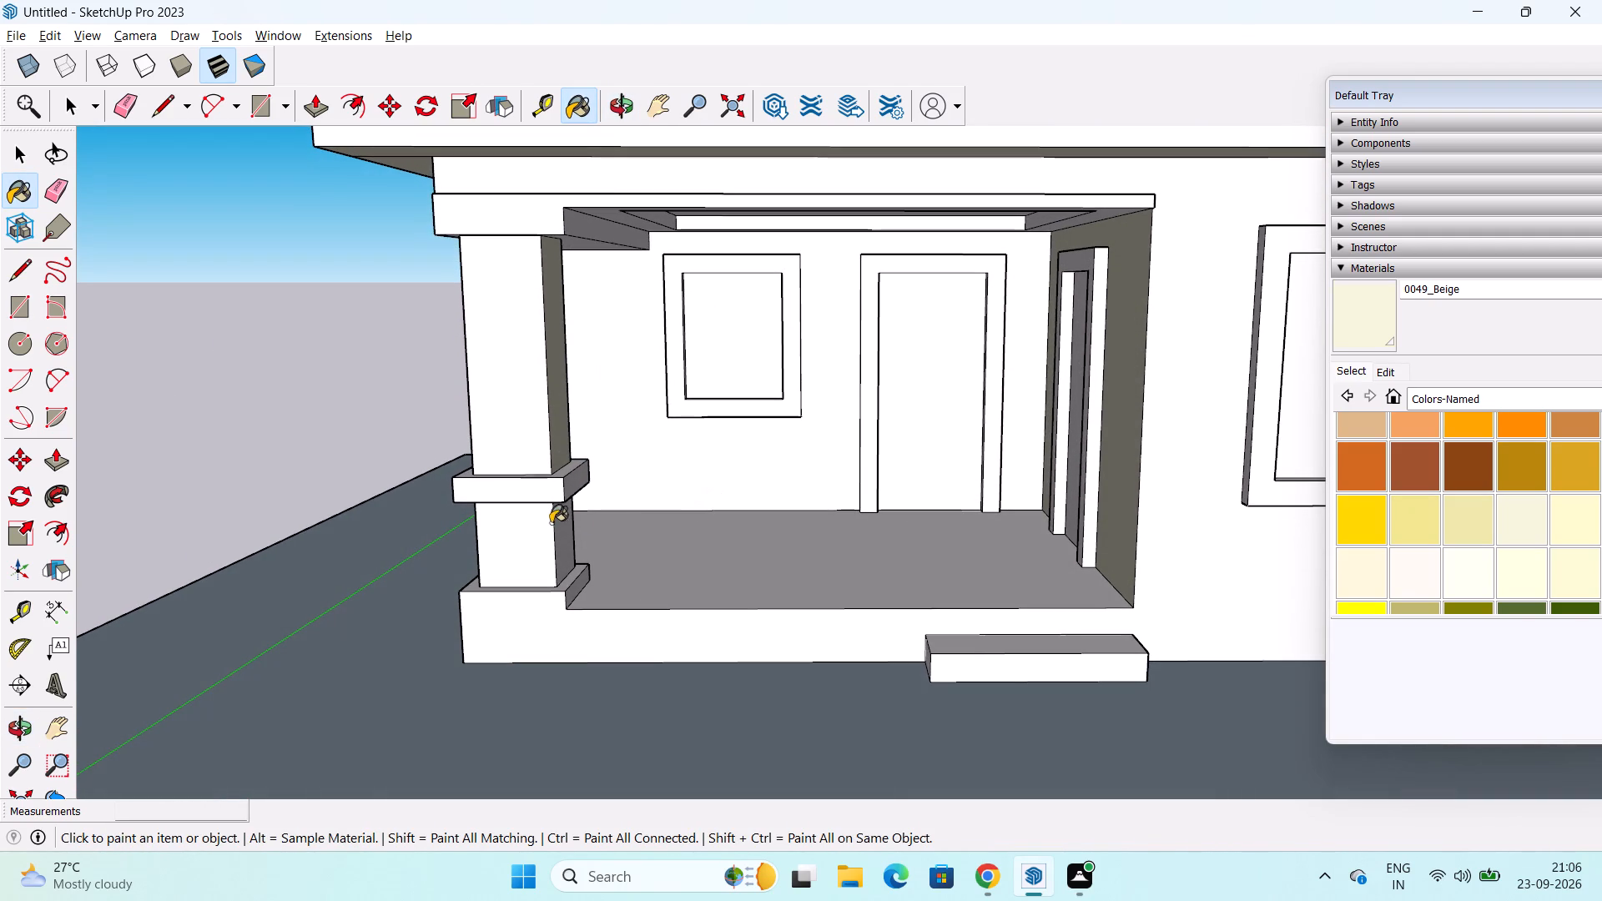
{"action": "left_click", "coordinate": [542, 529]}
{"action": "middle_click_drag", "start_coordinate": [602, 518], "coordinate": [422, 604]}
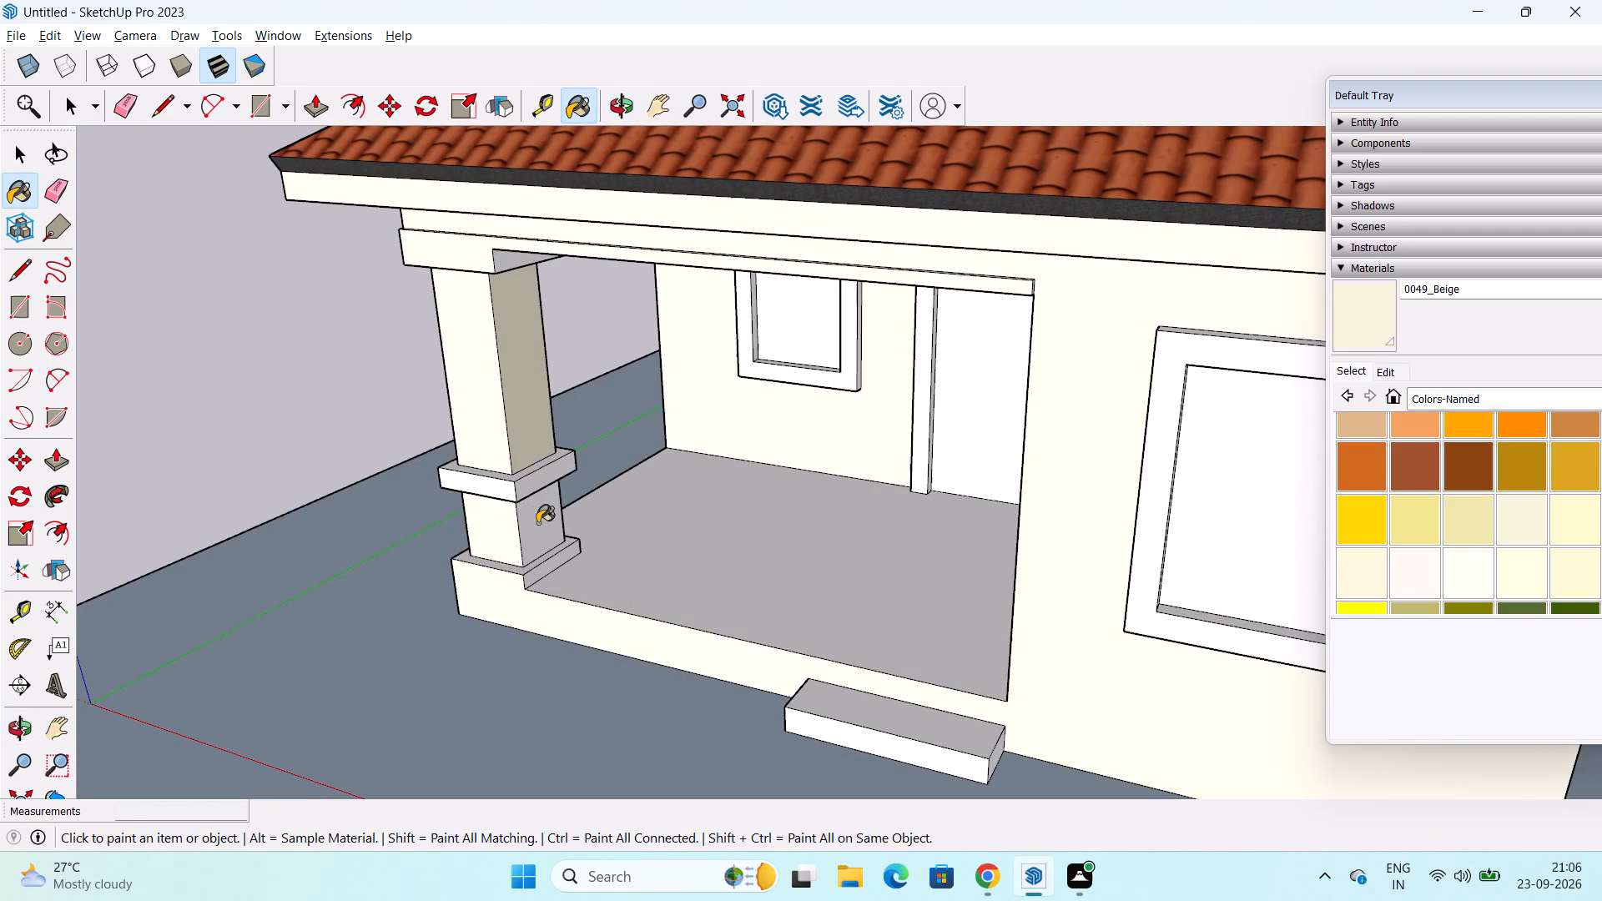
{"action": "left_click", "coordinate": [543, 523]}
{"action": "left_click", "coordinate": [552, 471]}
{"action": "left_click", "coordinate": [487, 490]}
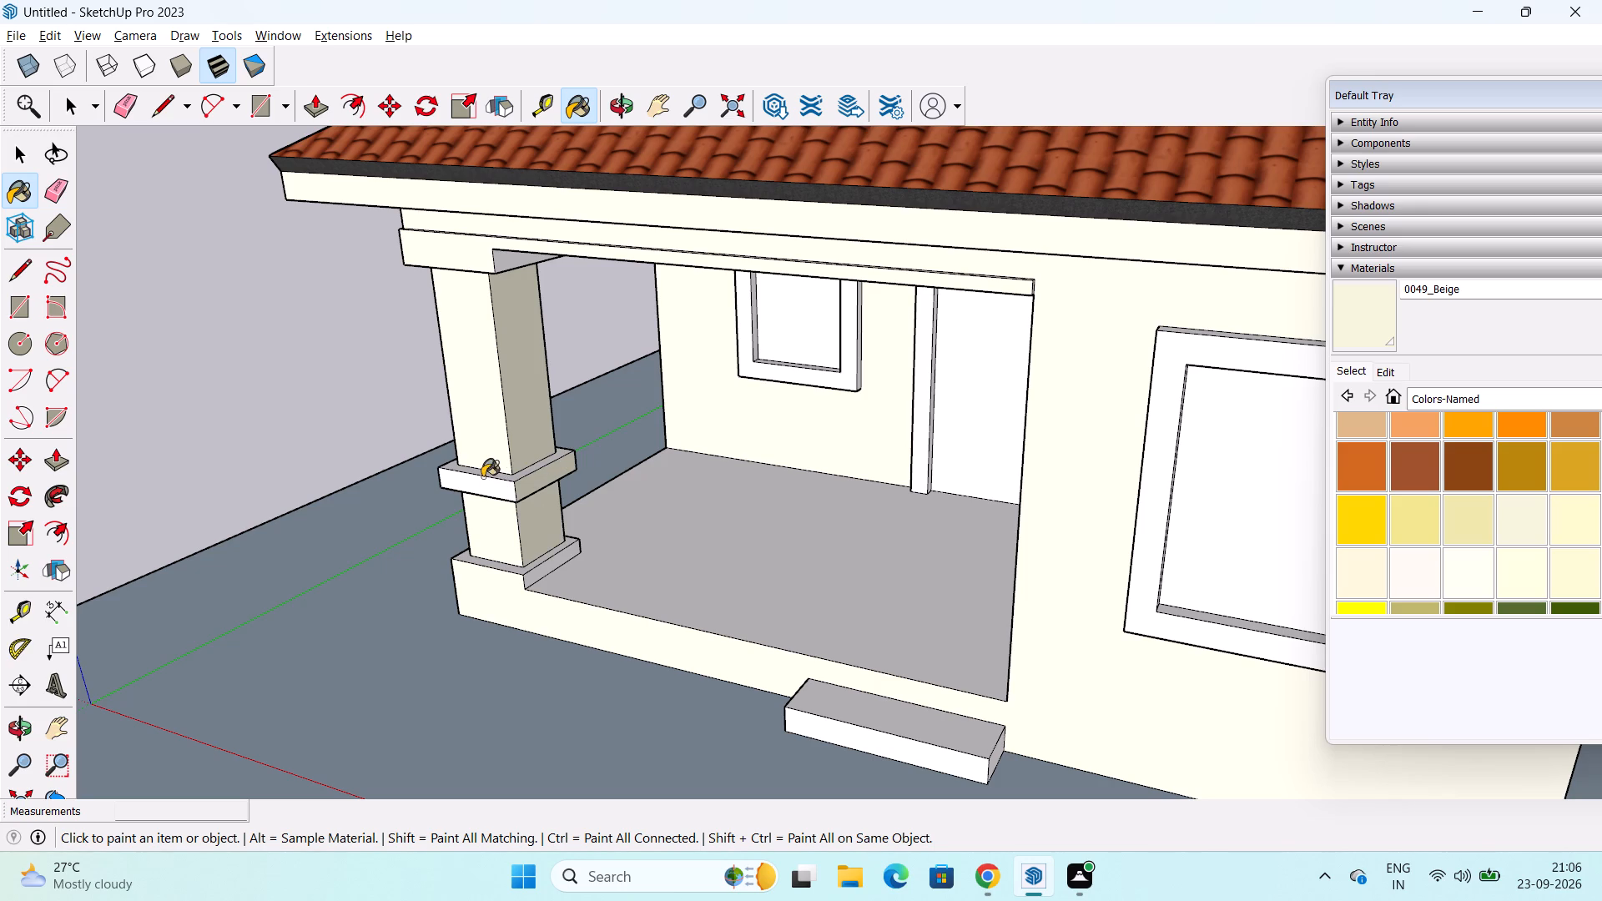
{"action": "left_click", "coordinate": [484, 473]}
Paint the underside of the column's projecting band with 0049_Beige.
{"action": "middle_click_drag", "start_coordinate": [558, 479], "coordinate": [726, 433]}
{"action": "middle_click_drag", "start_coordinate": [524, 563], "coordinate": [869, 459]}
{"action": "middle_click", "coordinate": [737, 556]}
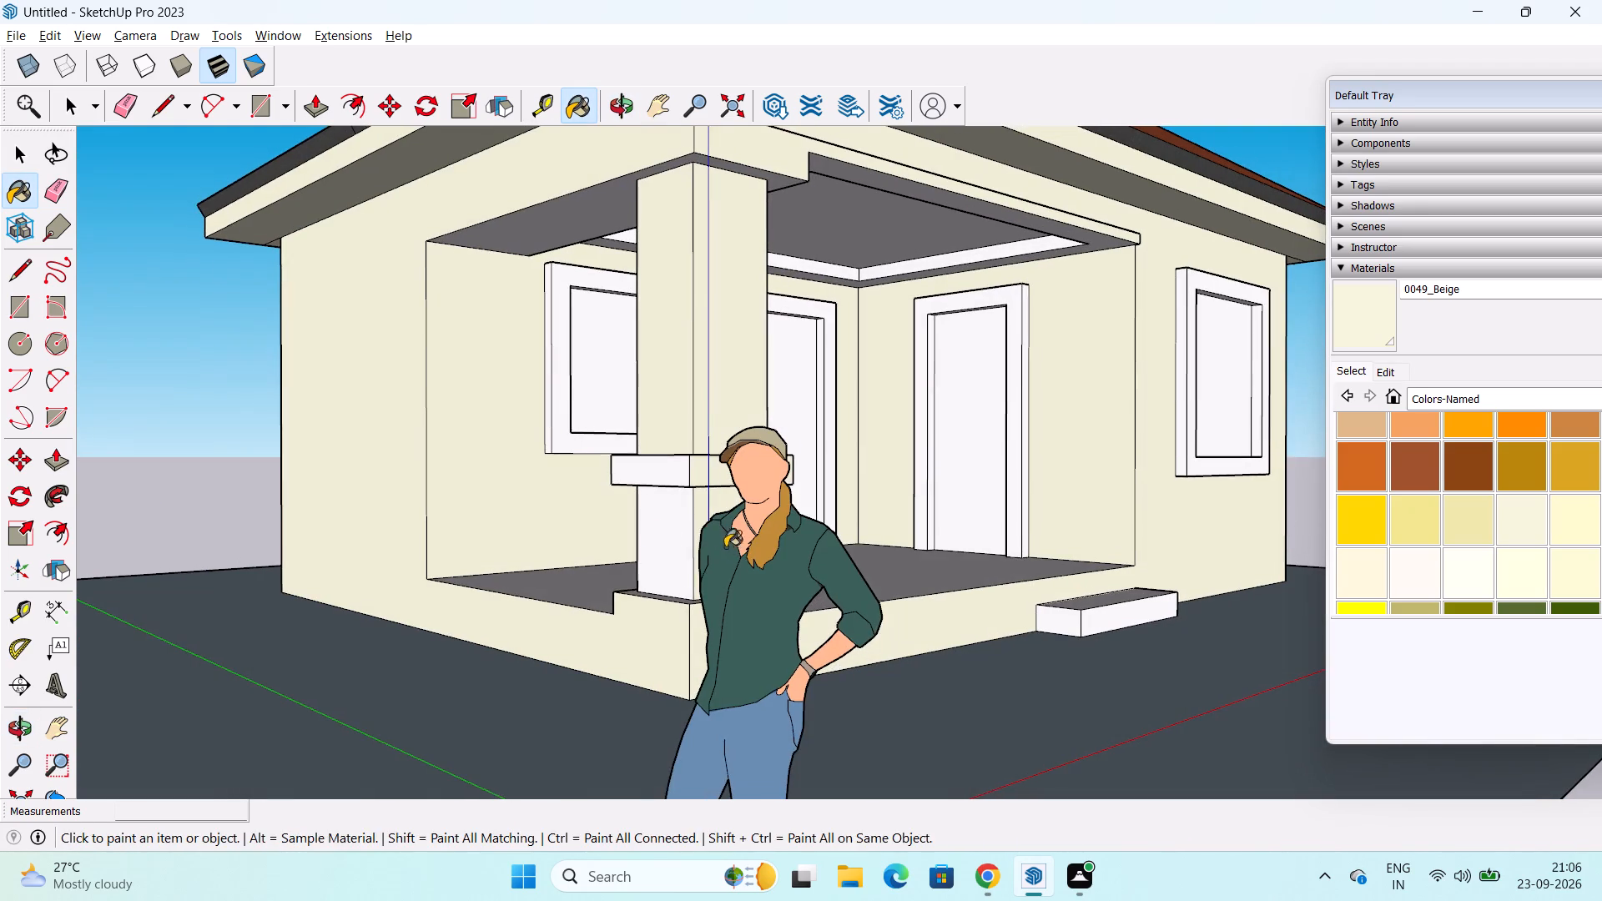
{"action": "middle_click_drag", "start_coordinate": [632, 527], "coordinate": [826, 451]}
{"action": "scroll", "coordinate": [854, 412], "scroll_direction": "up", "scroll_amount": 4}
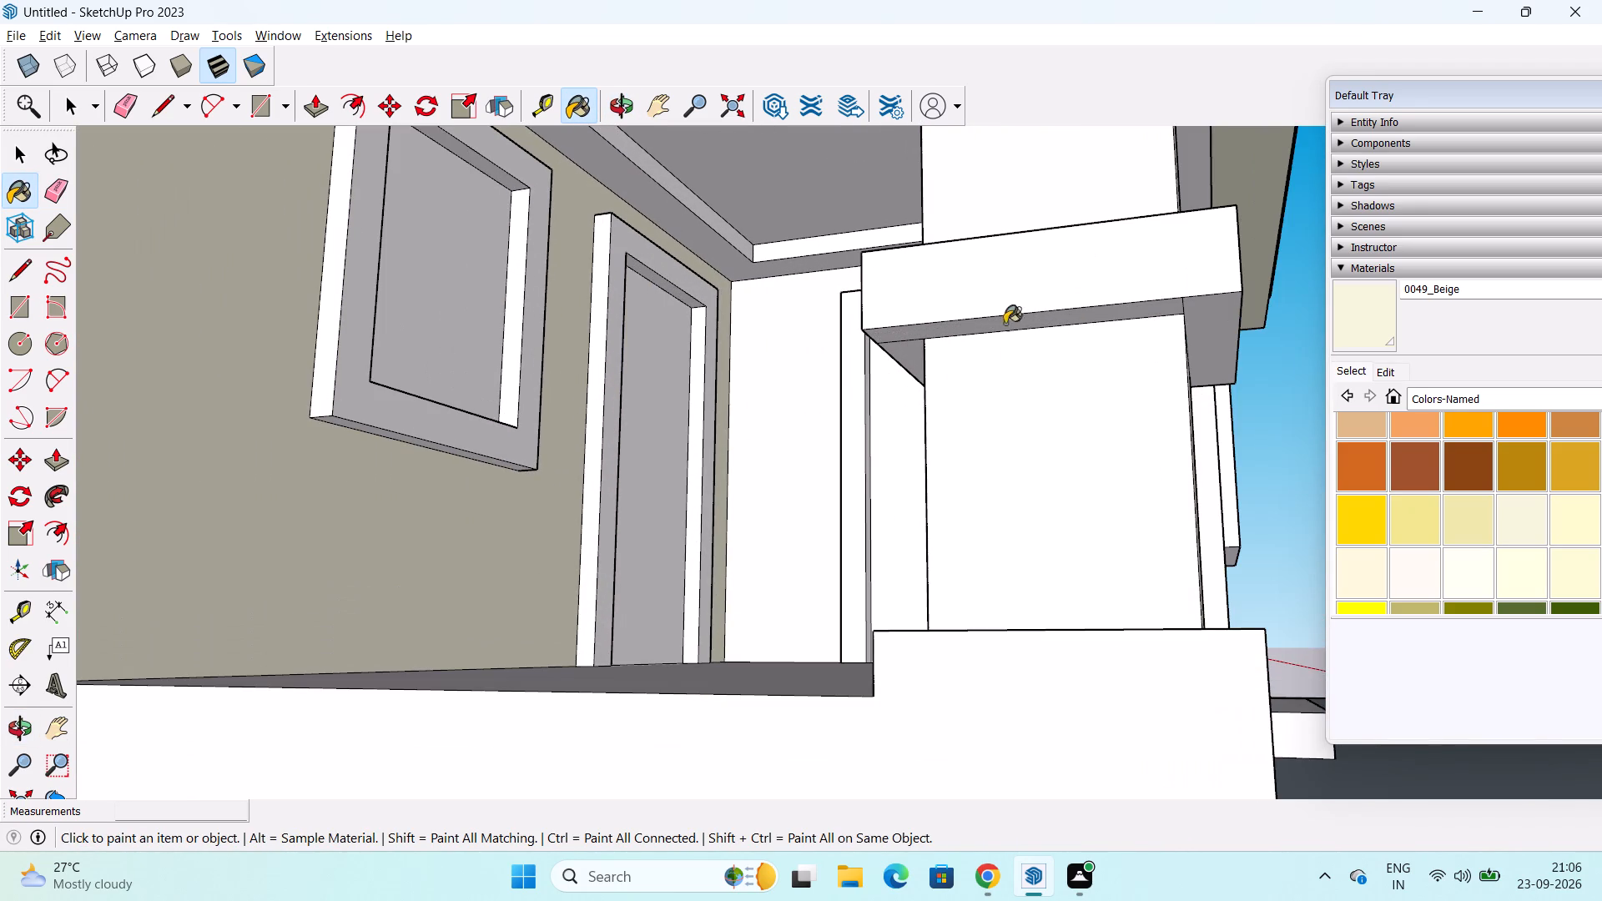
{"action": "left_click", "coordinate": [1025, 305]}
{"action": "left_click", "coordinate": [1210, 309]}
{"action": "left_click", "coordinate": [1126, 315]}
Paint the porch-facing faces of the column's lower section, projecting band and upper shaft with 0049_Beige.
{"action": "middle_click_drag", "start_coordinate": [1077, 380], "coordinate": [1252, 405]}
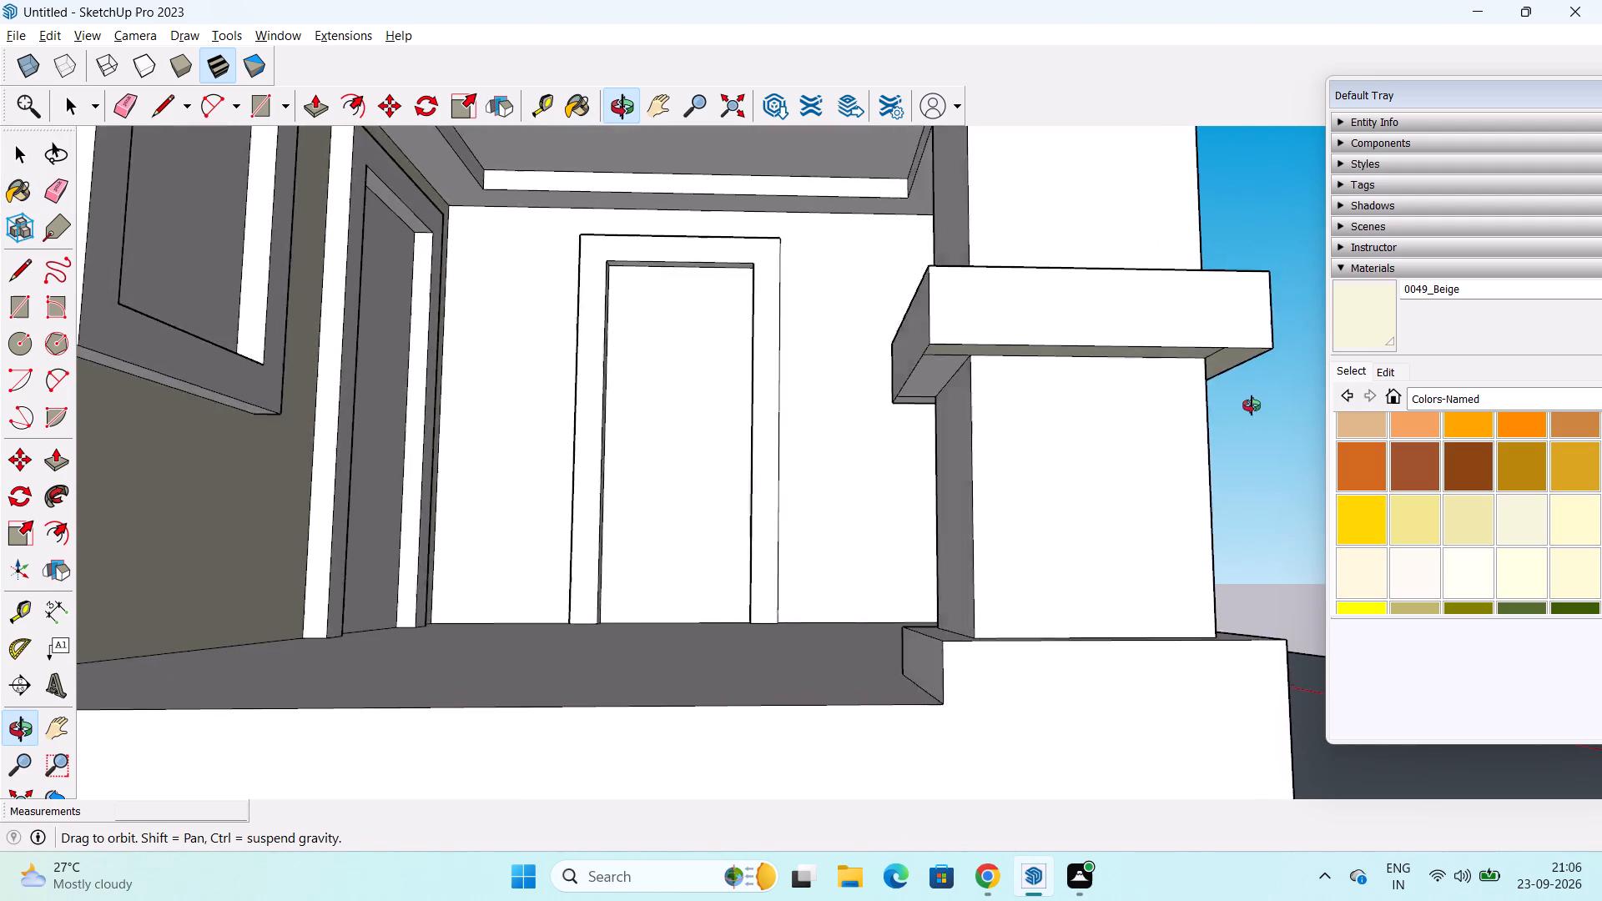
{"action": "middle_click_drag", "start_coordinate": [1252, 405], "coordinate": [1350, 419]}
{"action": "left_click", "coordinate": [940, 373]}
{"action": "left_click", "coordinate": [1027, 449]}
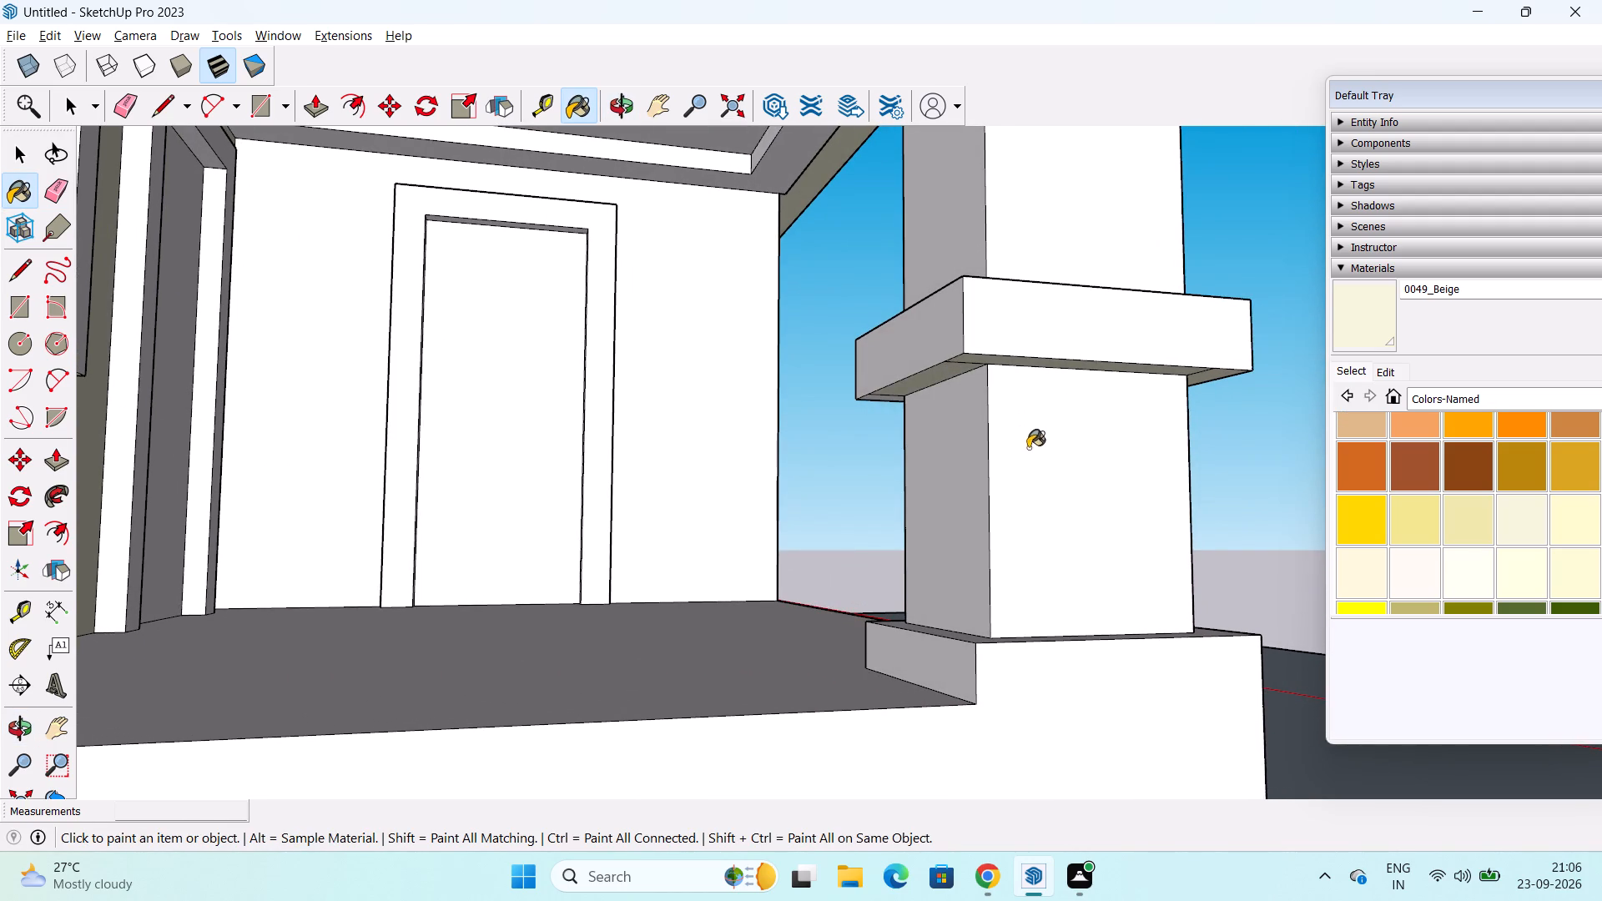
{"action": "left_click", "coordinate": [945, 492]}
{"action": "middle_click_drag", "start_coordinate": [934, 452], "coordinate": [1140, 457]}
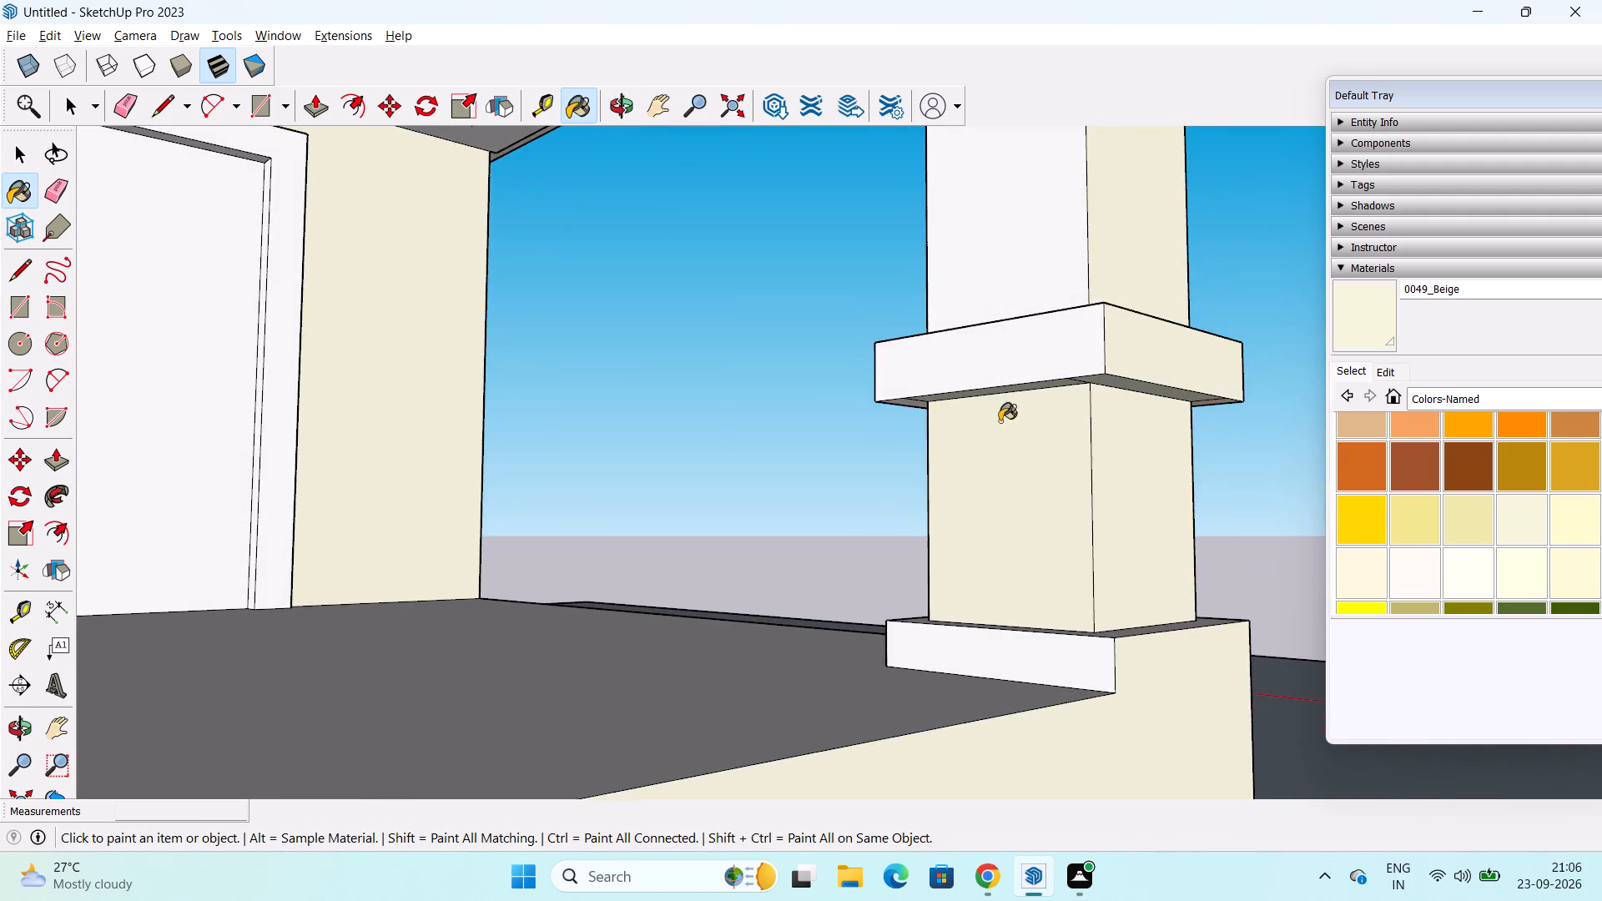
{"action": "scroll", "coordinate": [1000, 421], "scroll_direction": "up", "scroll_amount": 5}
{"action": "left_click", "coordinate": [864, 395]}
{"action": "left_click", "coordinate": [934, 337]}
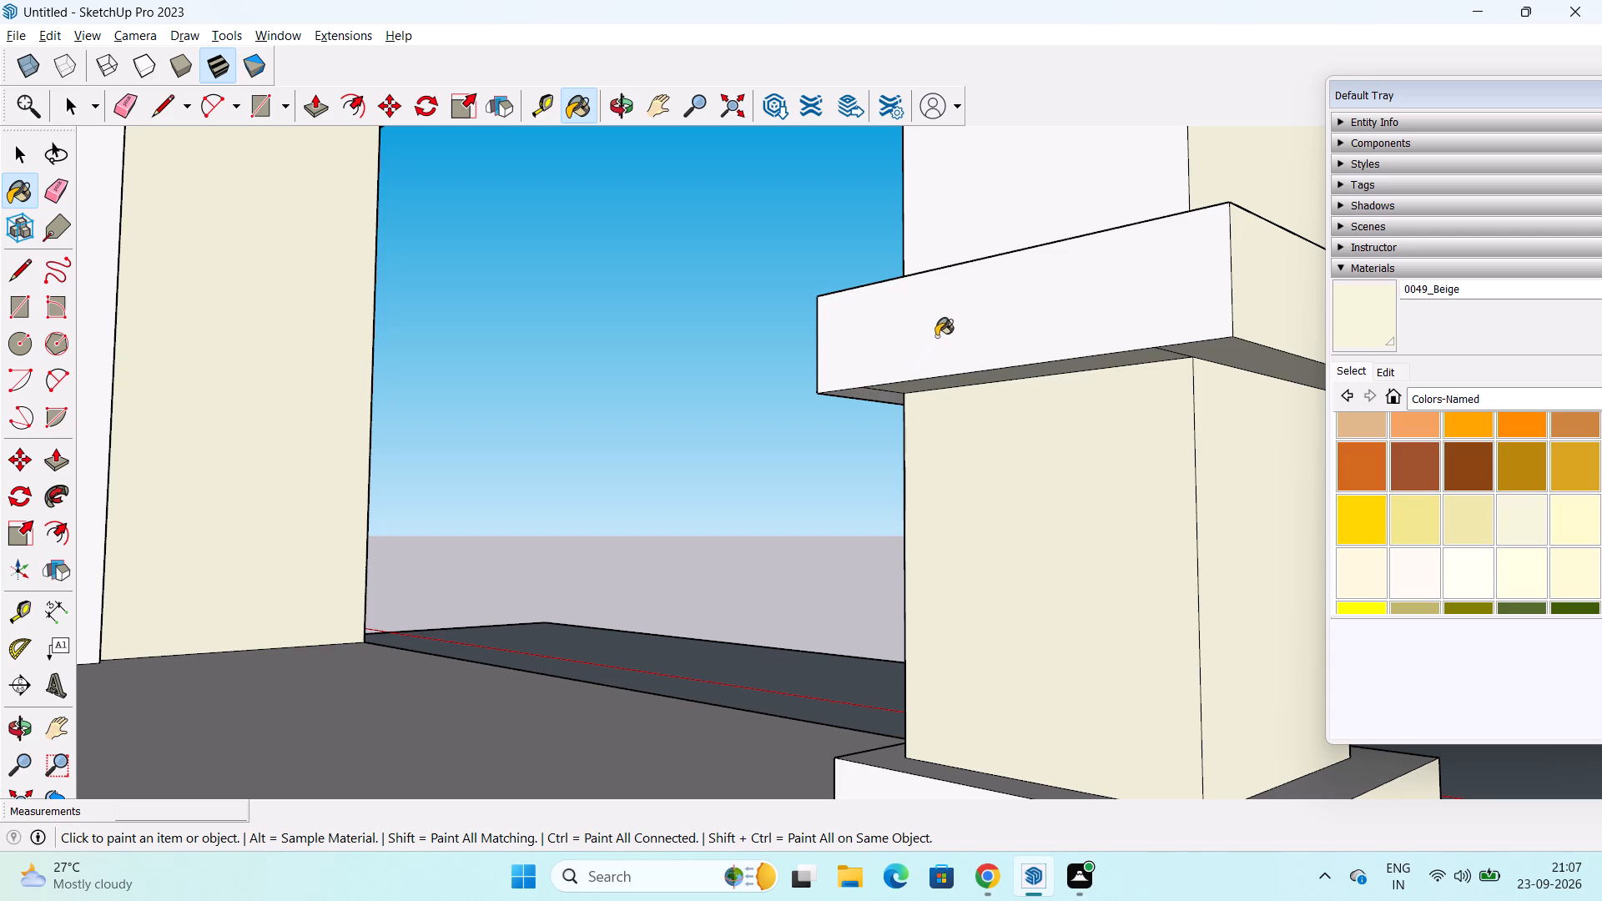
{"action": "left_click", "coordinate": [1045, 184]}
Paint the porch-facing side and the top of the column's base with 0049_Beige.
{"action": "scroll", "coordinate": [1193, 445], "scroll_direction": "down", "scroll_amount": 3}
{"action": "left_click", "coordinate": [1113, 756]}
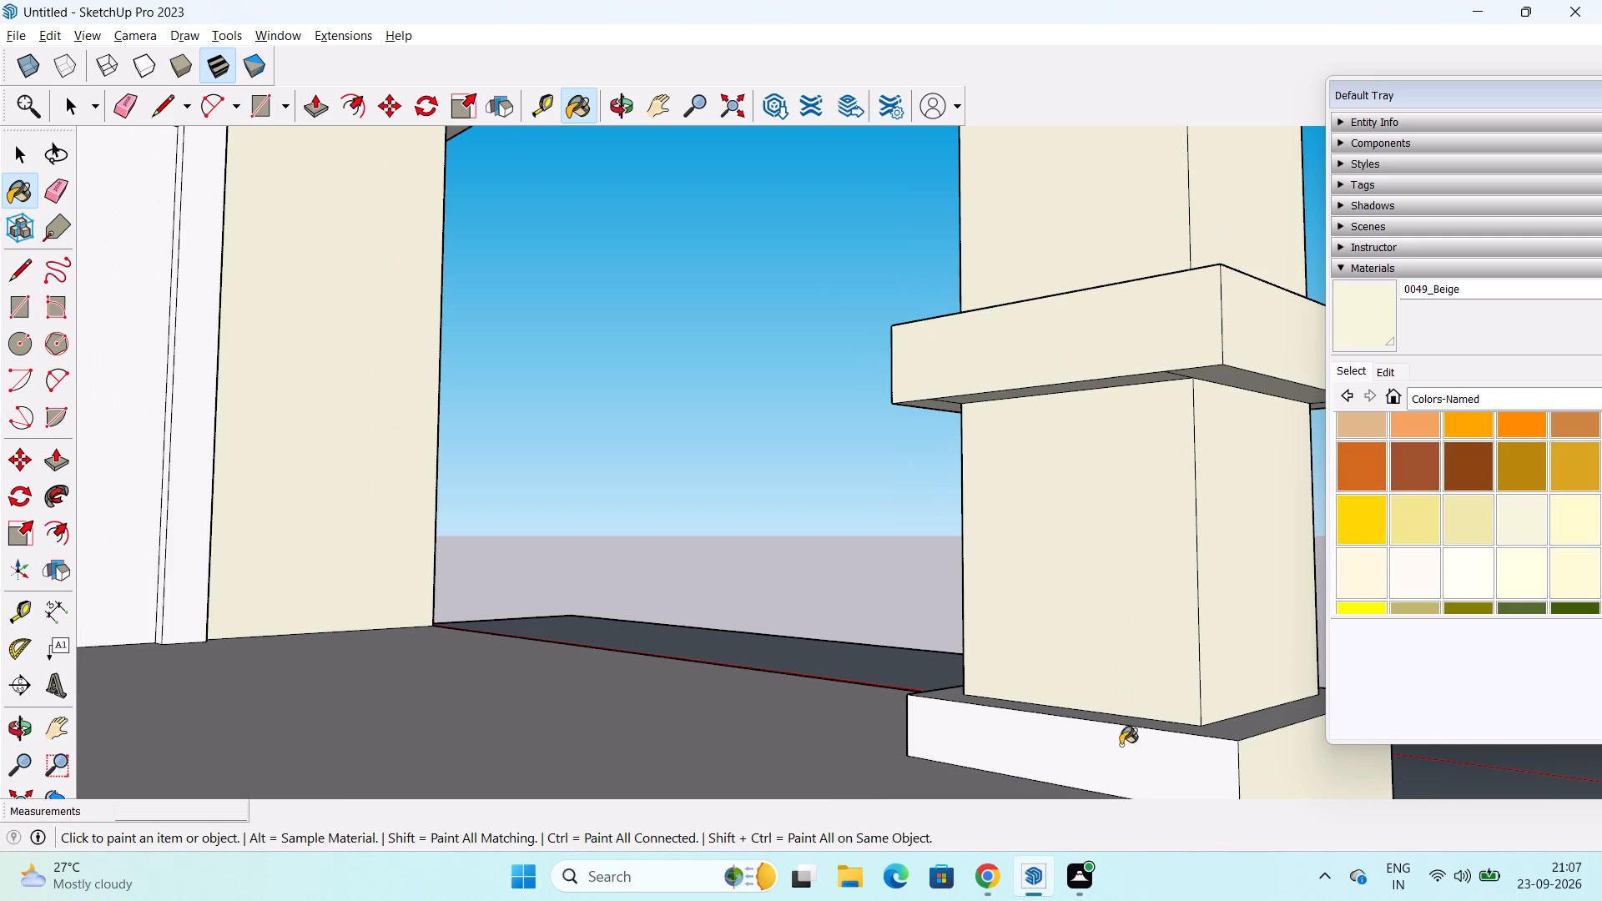
{"action": "scroll", "coordinate": [1131, 731], "scroll_direction": "down", "scroll_amount": 4}
{"action": "middle_click_drag", "start_coordinate": [1151, 717], "coordinate": [1023, 739]}
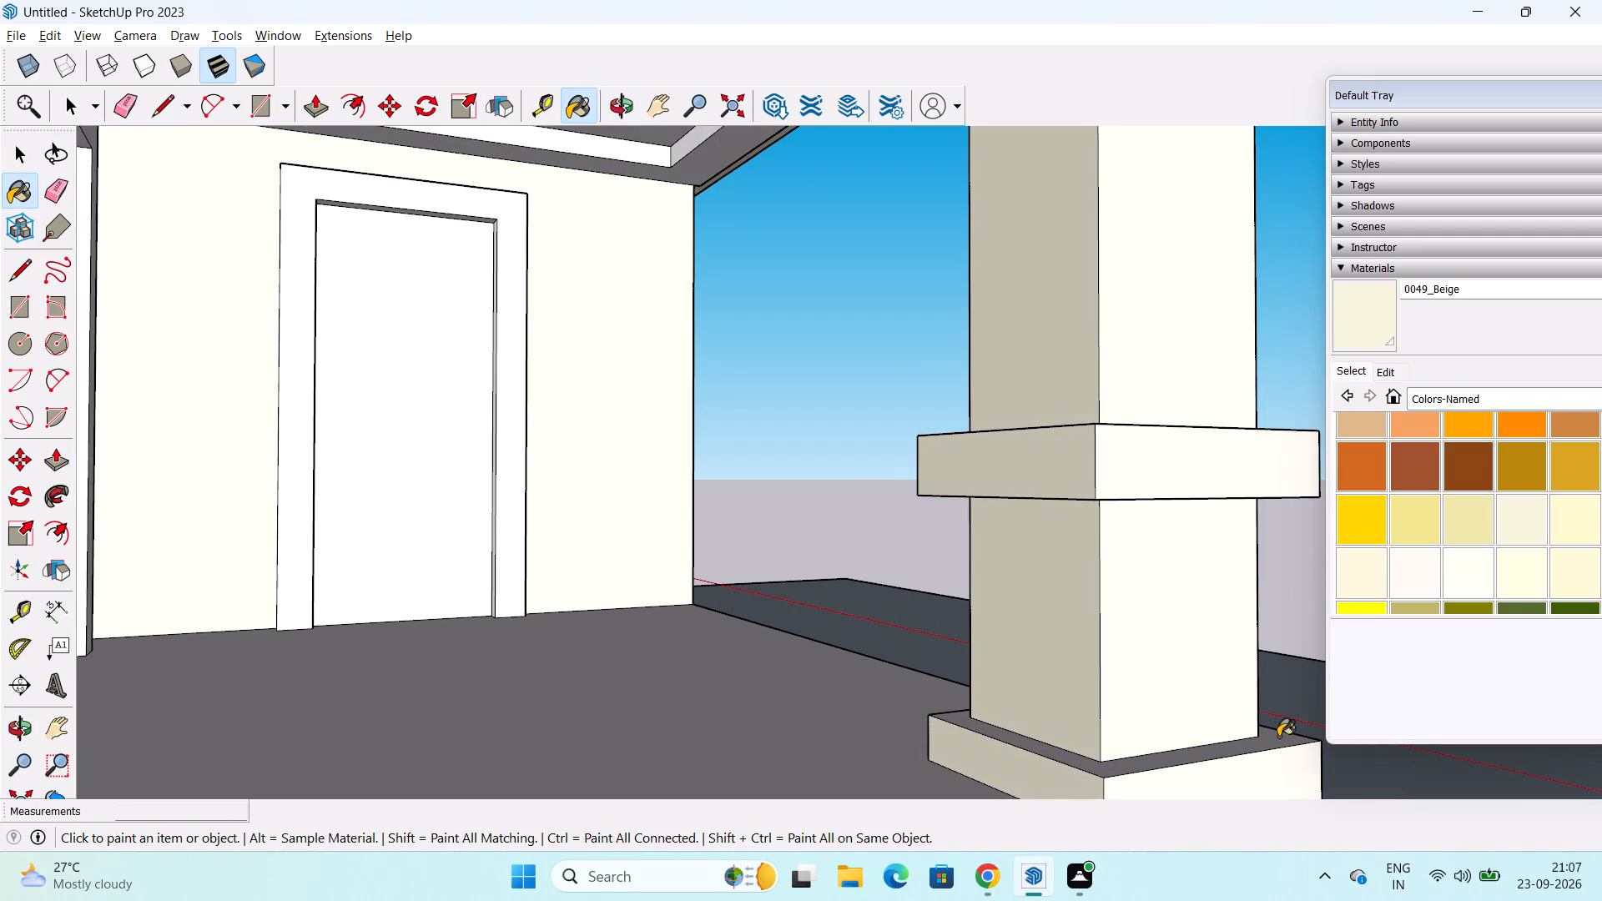
{"action": "left_click", "coordinate": [1278, 739]}
Paint the underside of the porch beam and the border around the recessed ceiling with 0049_Beige.
{"action": "scroll", "coordinate": [1278, 739], "scroll_direction": "down", "scroll_amount": 10}
{"action": "middle_click_drag", "start_coordinate": [1278, 707], "coordinate": [789, 676]}
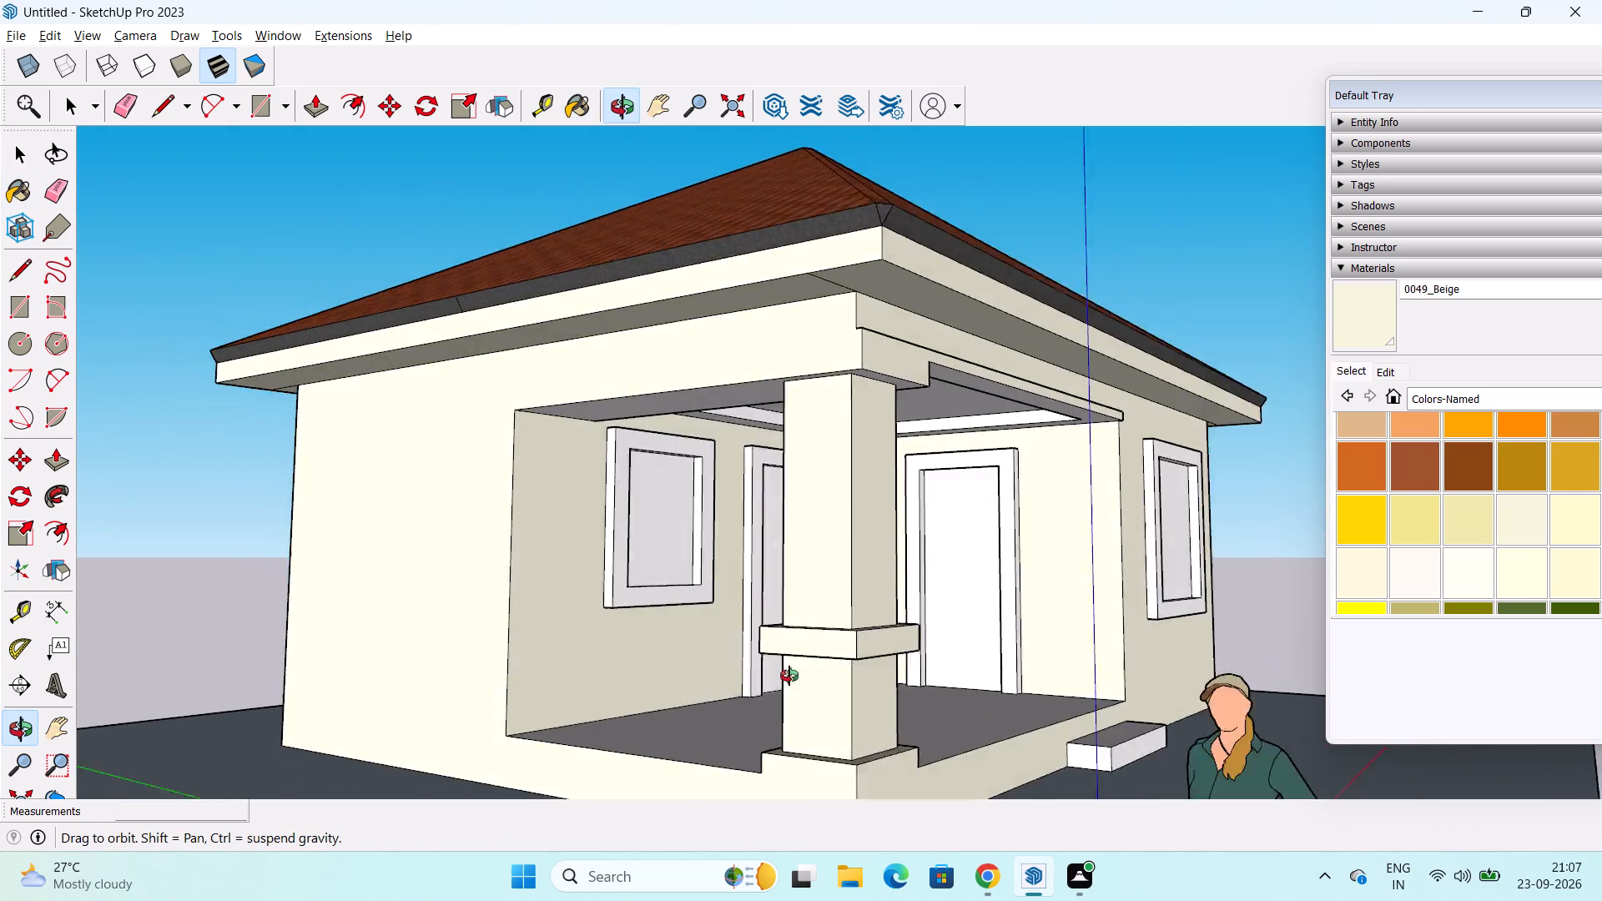
{"action": "middle_click_drag", "start_coordinate": [789, 676], "coordinate": [577, 609]}
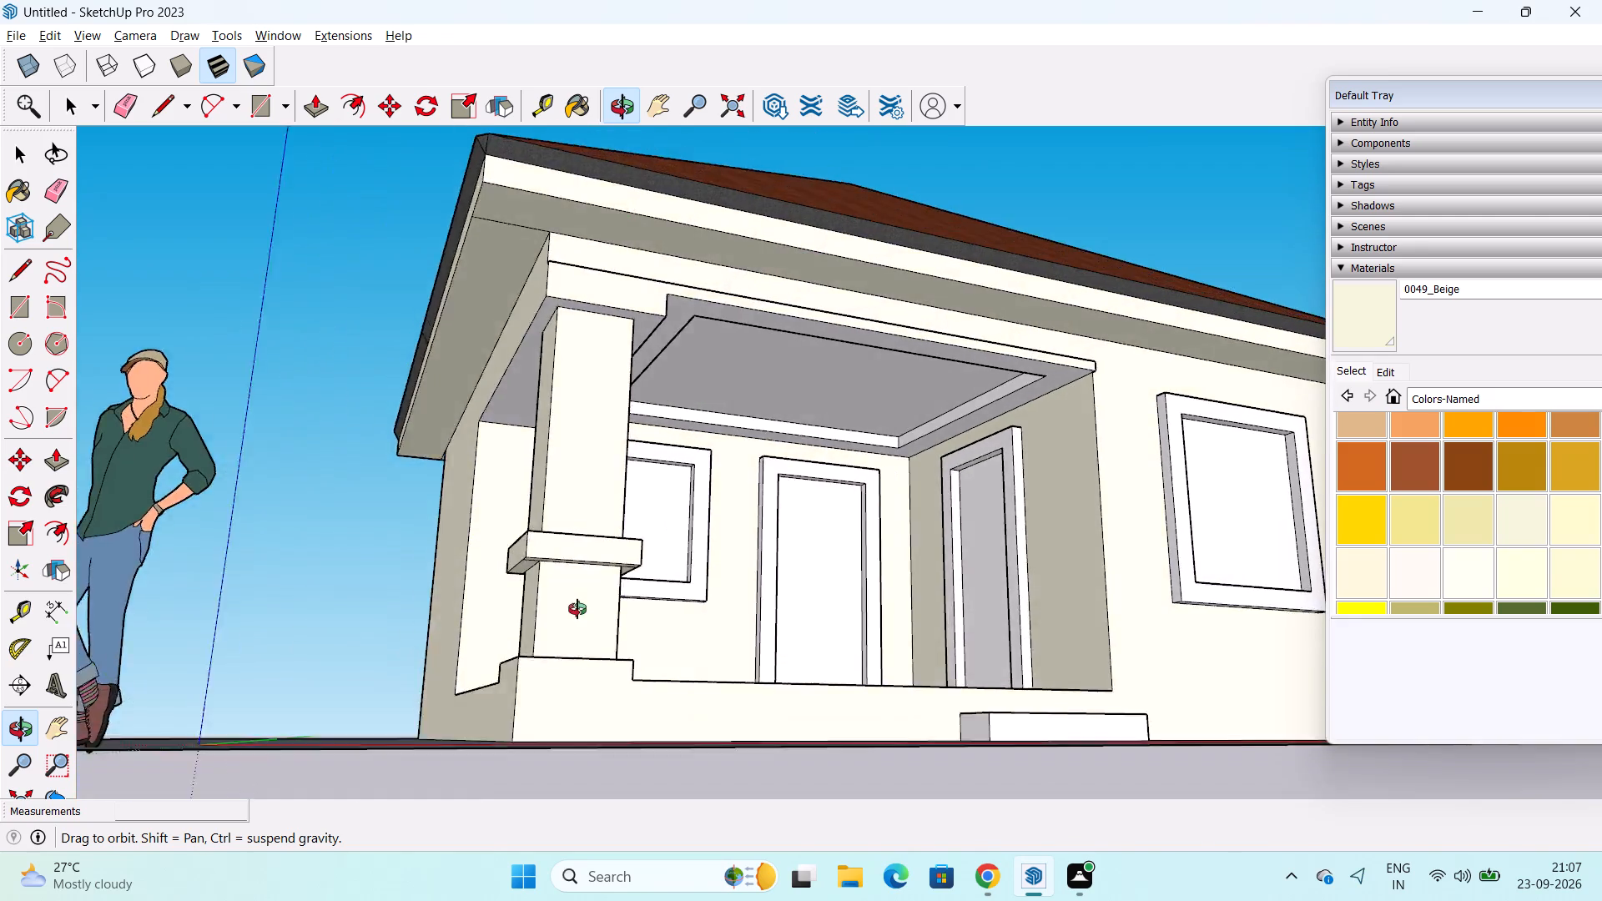
{"action": "middle_click_drag", "start_coordinate": [577, 609], "coordinate": [555, 599]}
{"action": "middle_click_drag", "start_coordinate": [969, 578], "coordinate": [728, 536]}
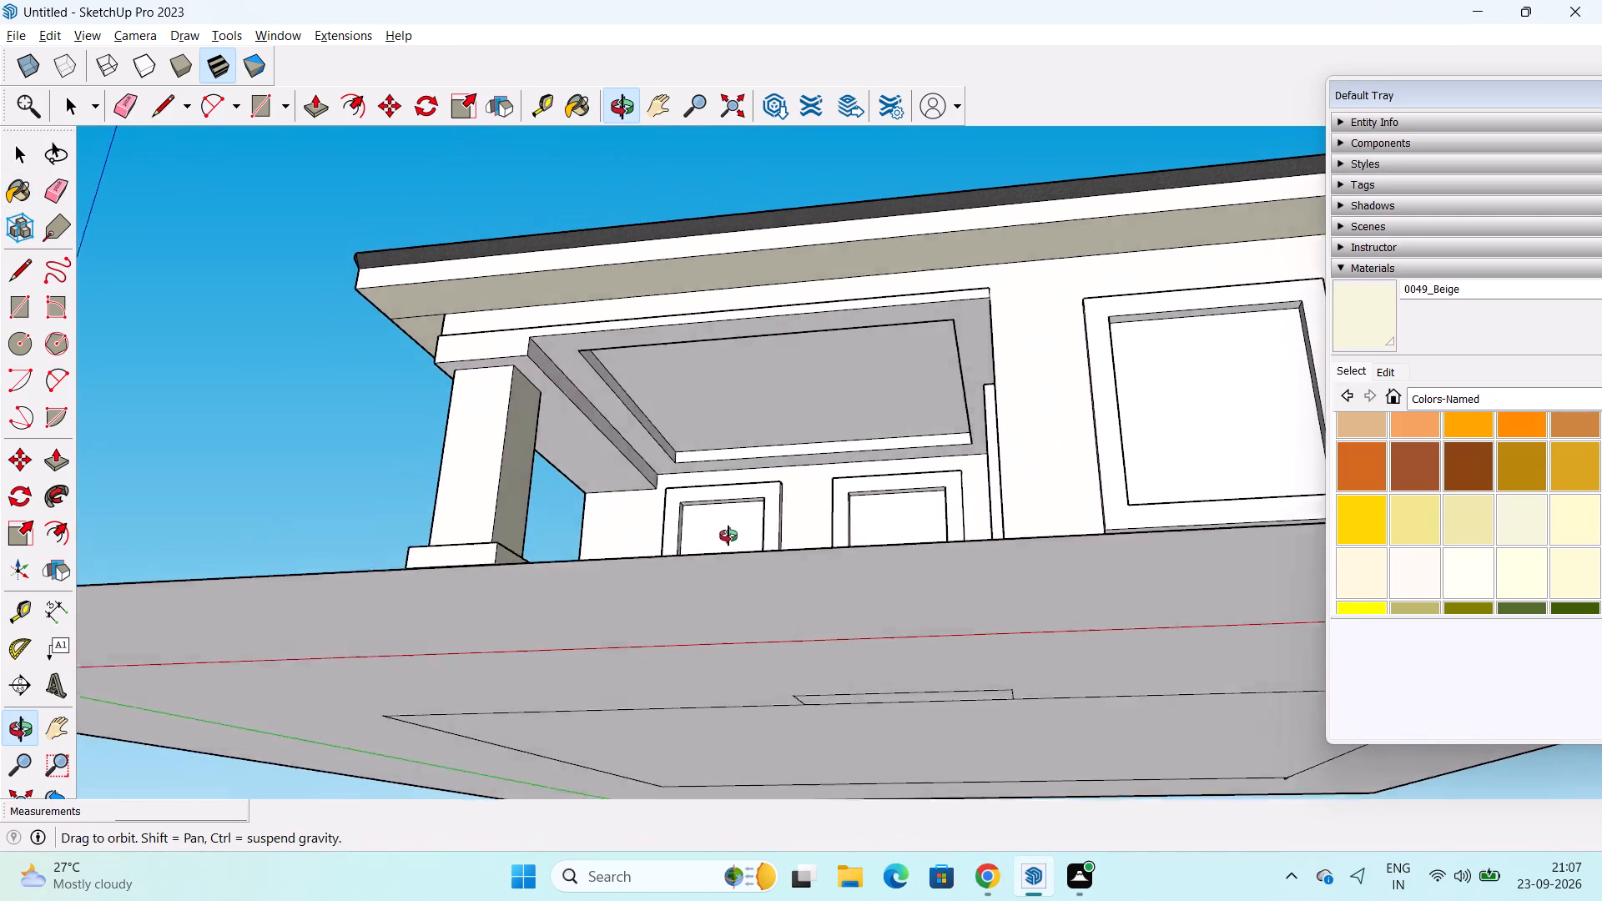
{"action": "middle_click_drag", "start_coordinate": [728, 536], "coordinate": [724, 539]}
{"action": "scroll", "coordinate": [595, 423], "scroll_direction": "up", "scroll_amount": 5}
{"action": "left_click", "coordinate": [572, 433]}
{"action": "left_click", "coordinate": [547, 317]}
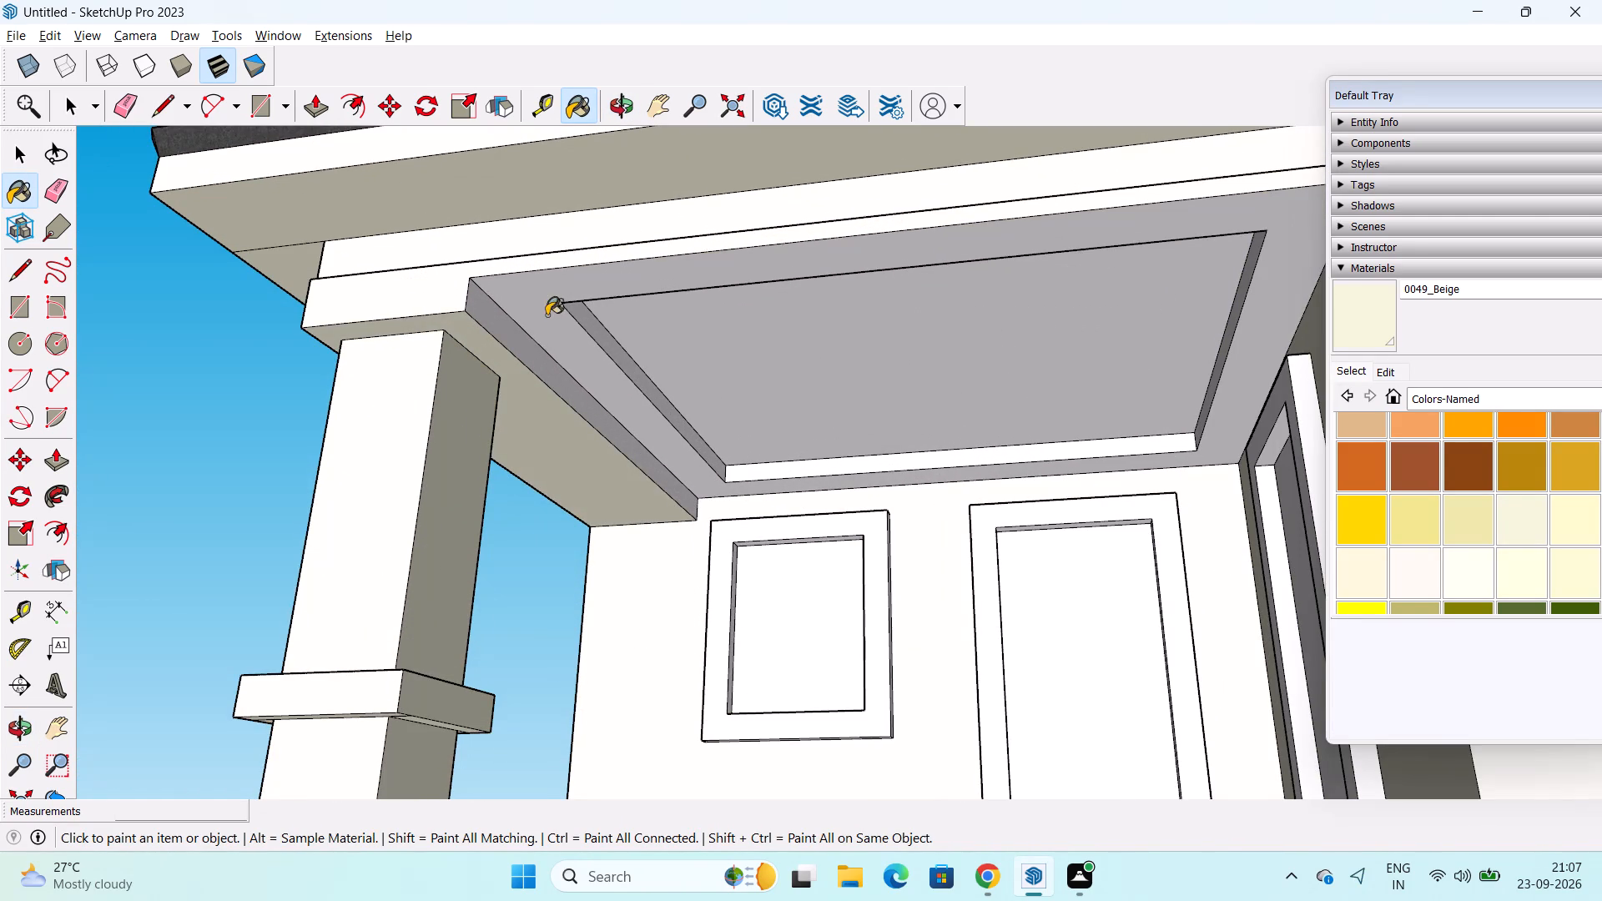
Paint the side faces of the ceiling recess along the open end, rear wall and side wall with 0049_Beige.
{"action": "middle_click_drag", "start_coordinate": [650, 277], "coordinate": [603, 387]}
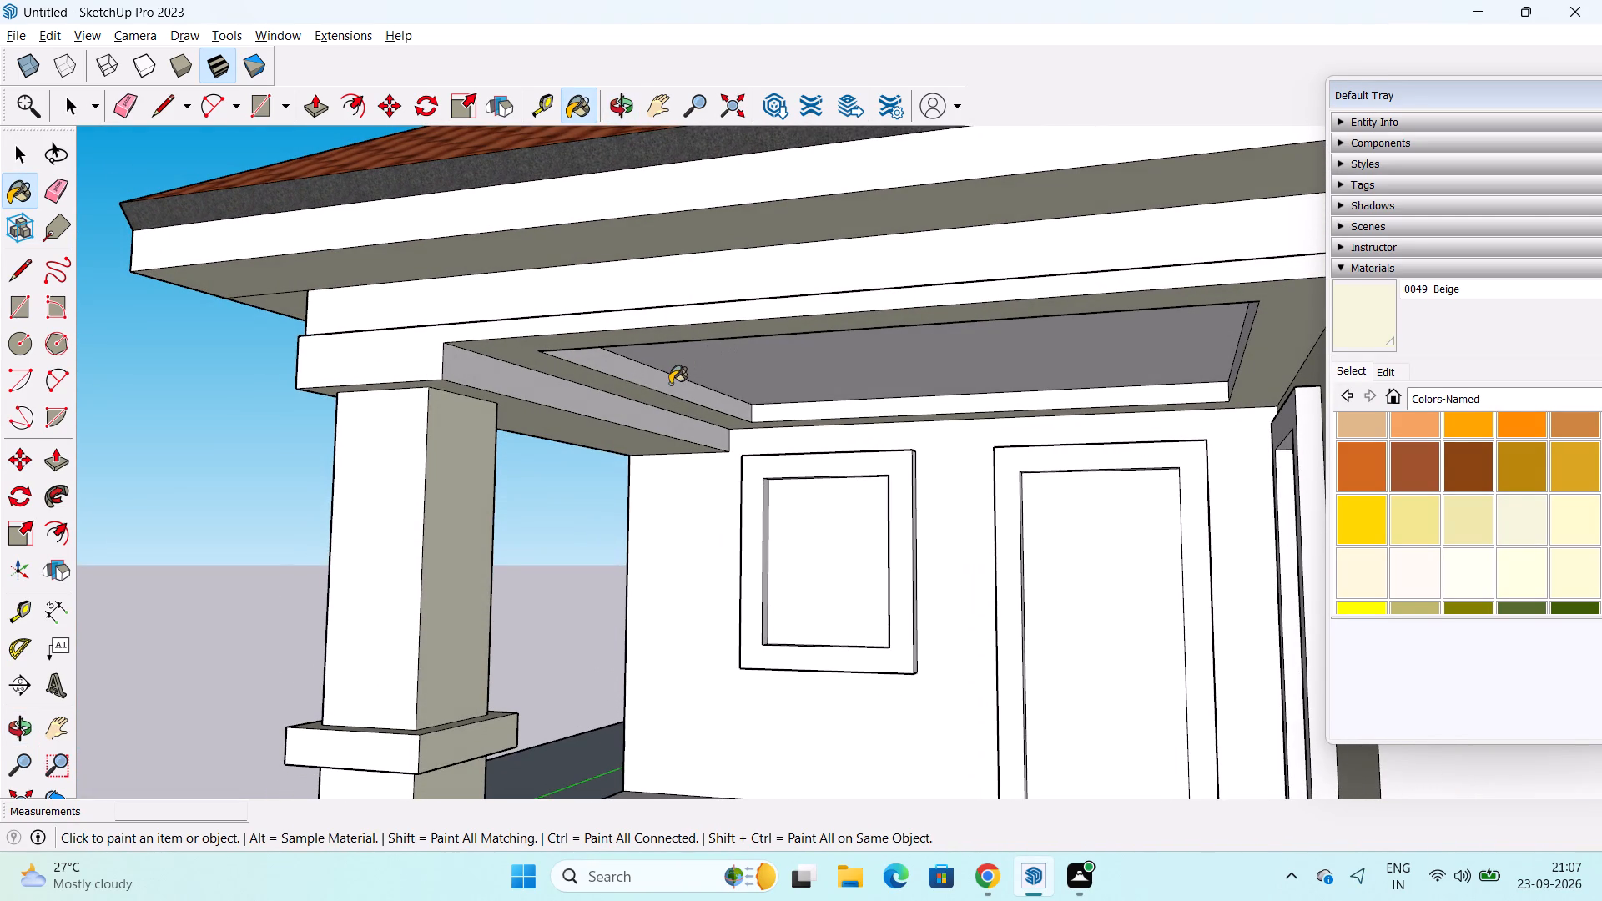
{"action": "left_click", "coordinate": [670, 383]}
{"action": "left_click", "coordinate": [896, 405]}
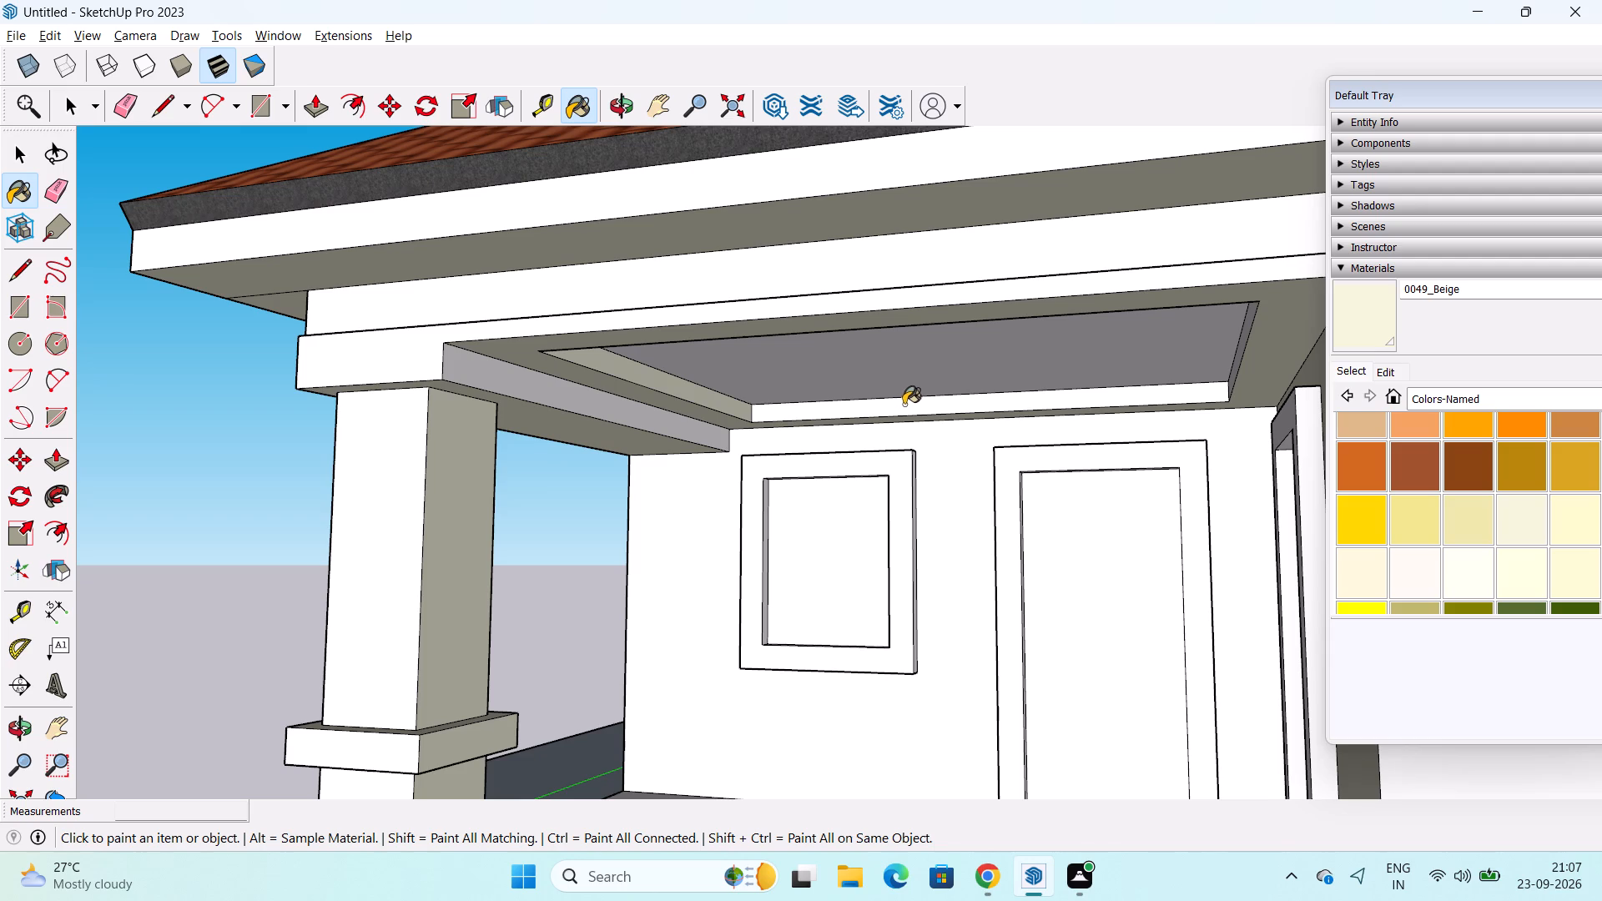
{"action": "left_click", "coordinate": [904, 405]}
{"action": "left_click", "coordinate": [975, 405]}
{"action": "middle_click_drag", "start_coordinate": [1069, 444], "coordinate": [1284, 450]}
{"action": "middle_click_drag", "start_coordinate": [995, 479], "coordinate": [1262, 471]}
{"action": "scroll", "coordinate": [1021, 489], "scroll_direction": "up", "scroll_amount": 2}
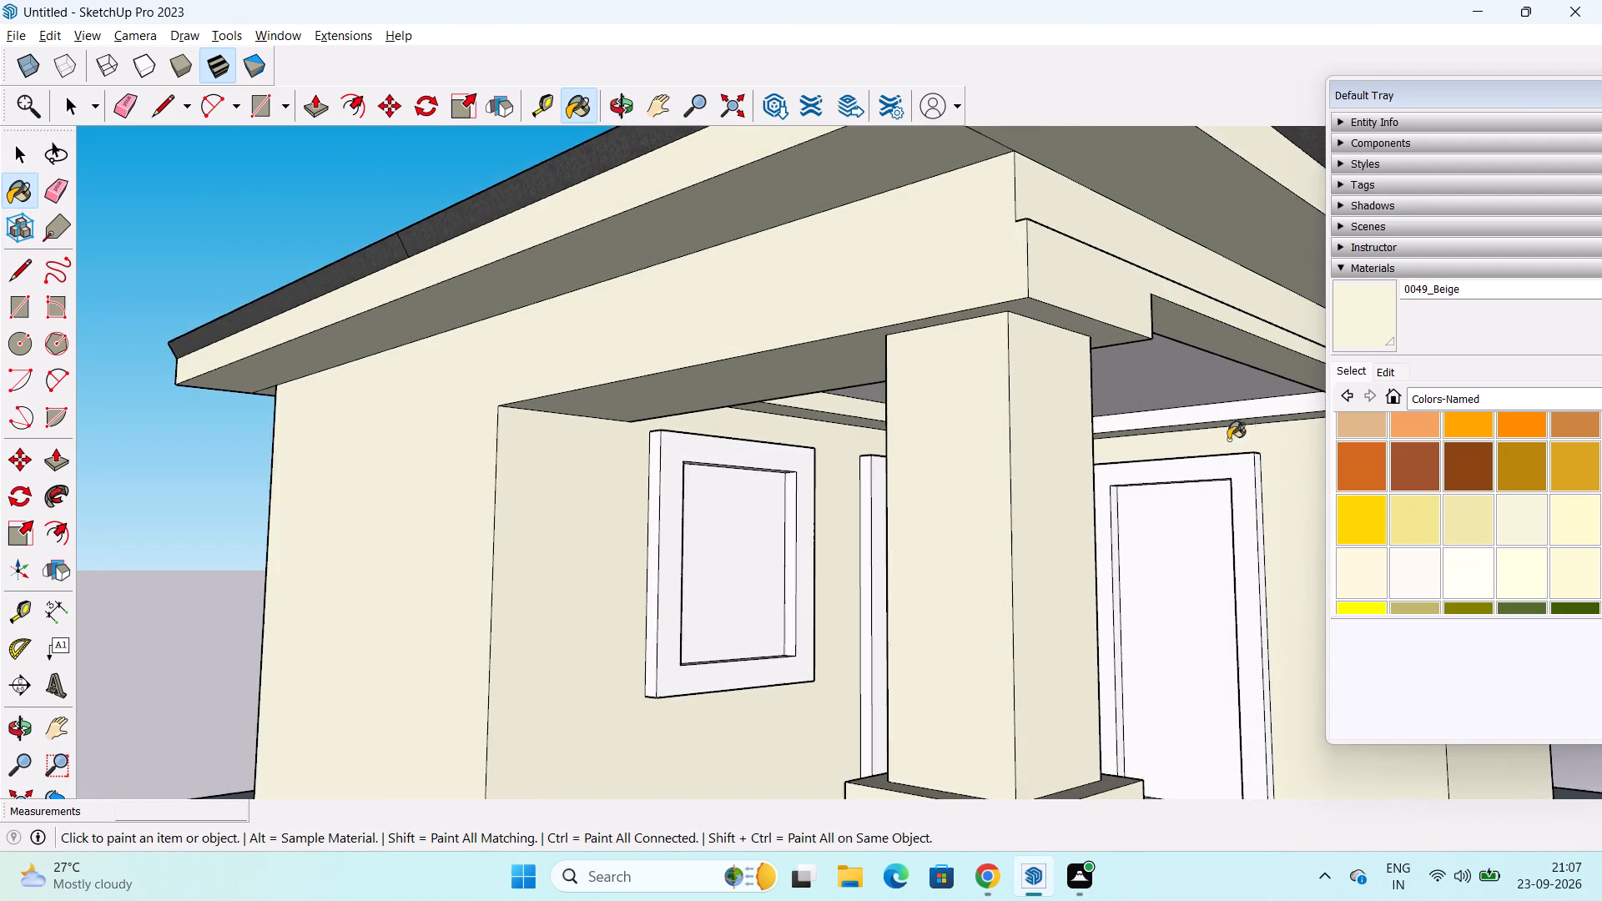
{"action": "scroll", "coordinate": [1228, 440], "scroll_direction": "up", "scroll_amount": 1}
{"action": "left_click", "coordinate": [1225, 409]}
Paint the recessed porch ceiling panel and the recess's remaining unpainted side face with 0049_Beige.
{"action": "middle_click_drag", "start_coordinate": [1147, 483], "coordinate": [1158, 481]}
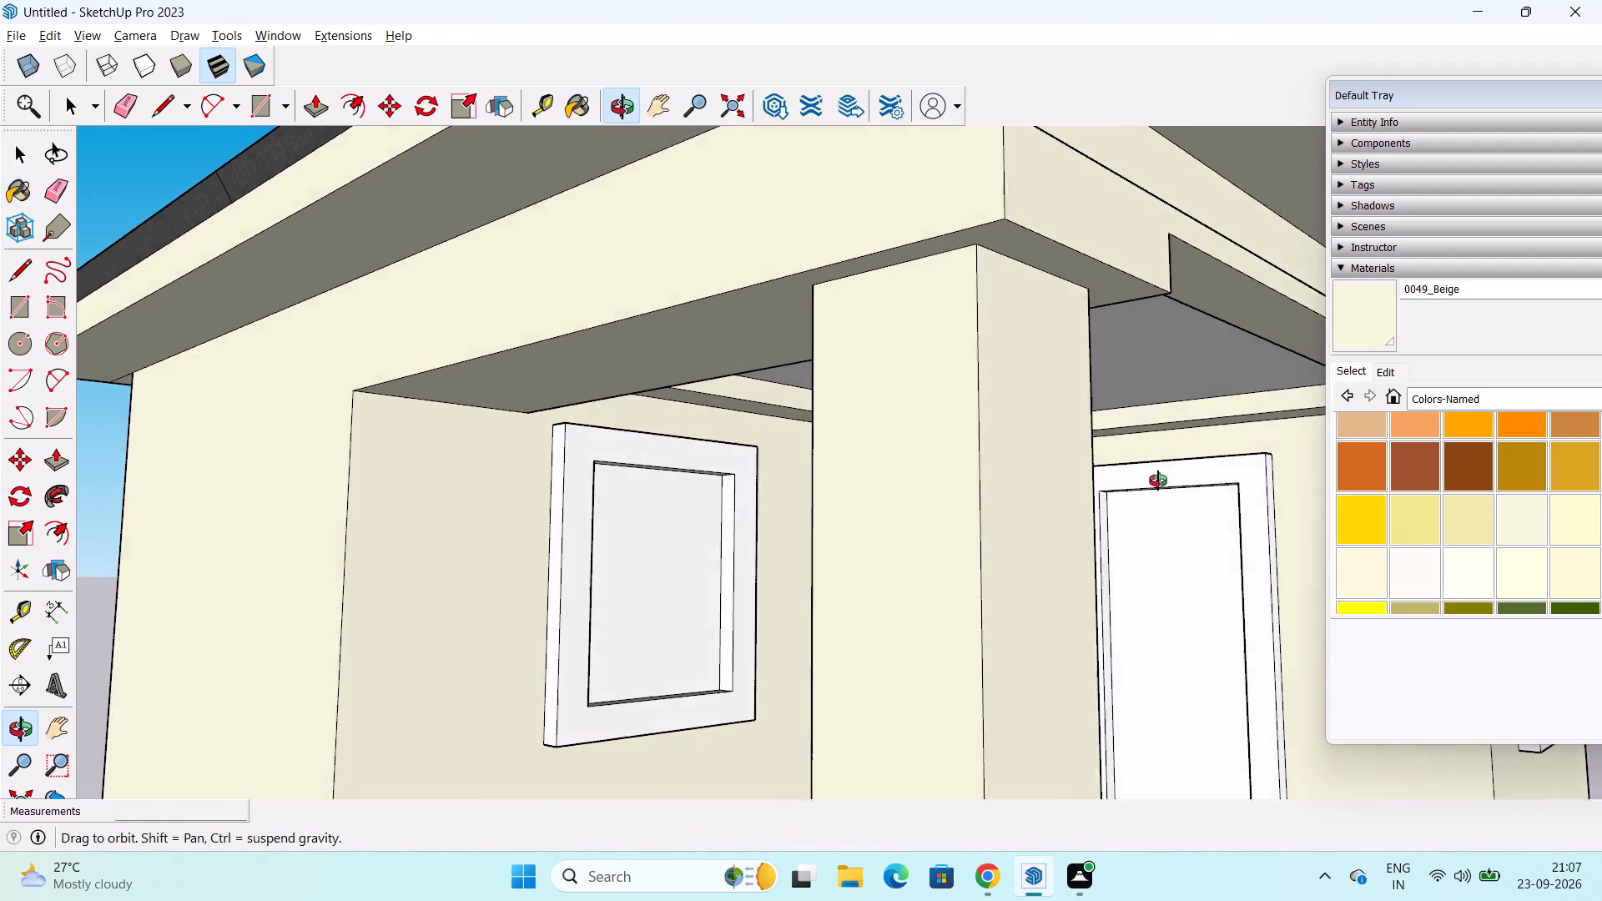
{"action": "middle_click_drag", "start_coordinate": [1158, 481], "coordinate": [1322, 492]}
{"action": "middle_click_drag", "start_coordinate": [1214, 523], "coordinate": [1277, 480]}
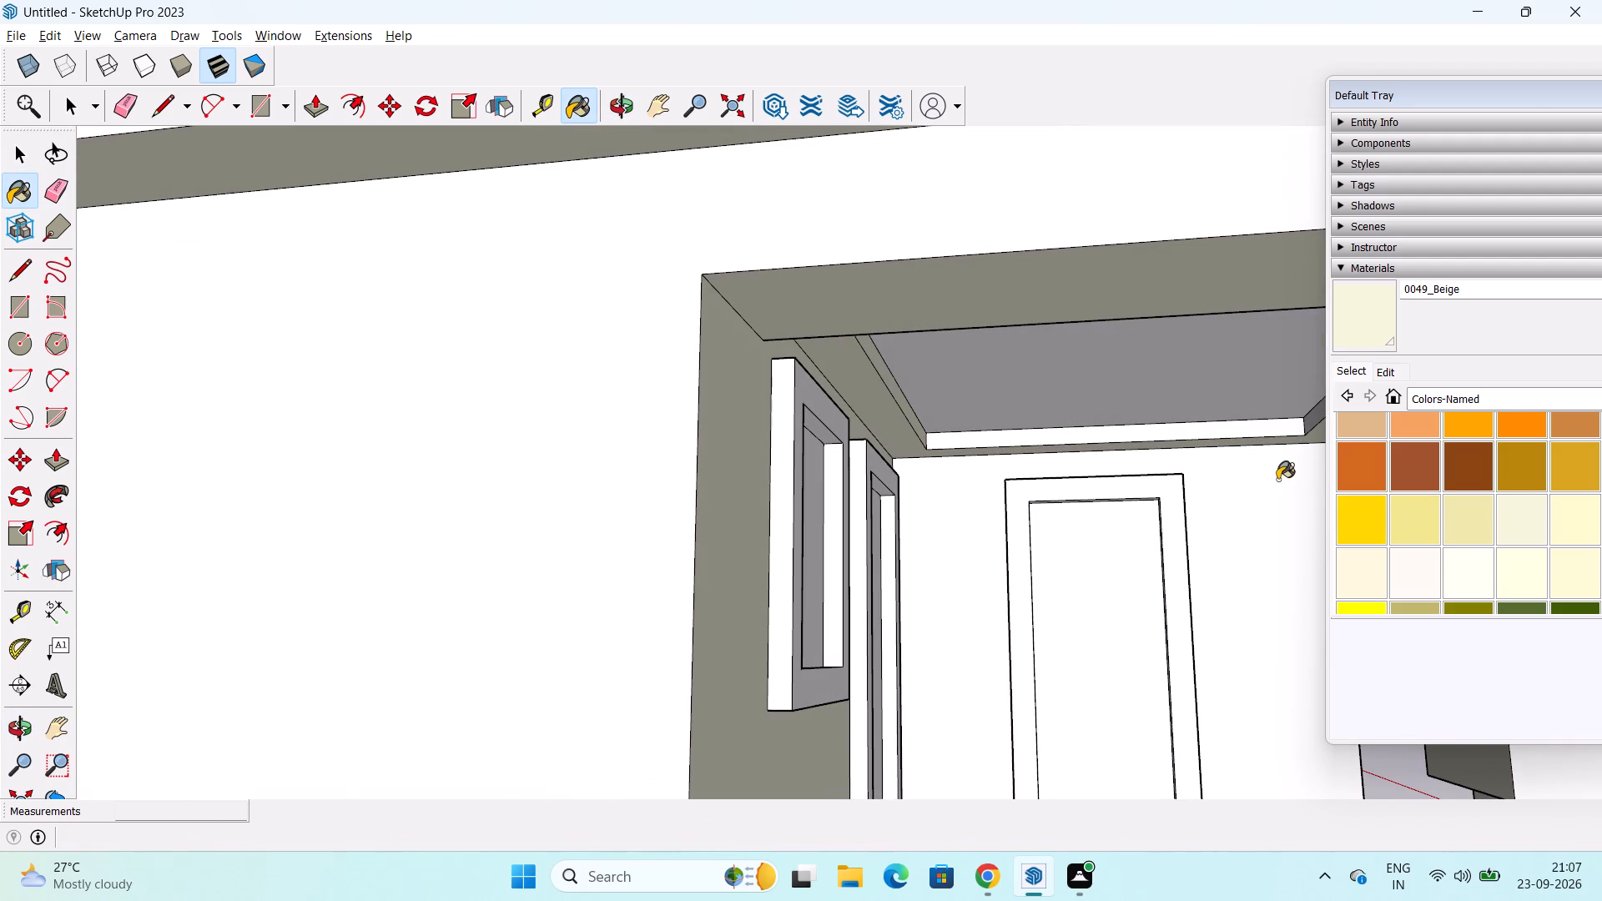
{"action": "middle_click_drag", "start_coordinate": [1277, 479], "coordinate": [1134, 490], "text": "shift"}
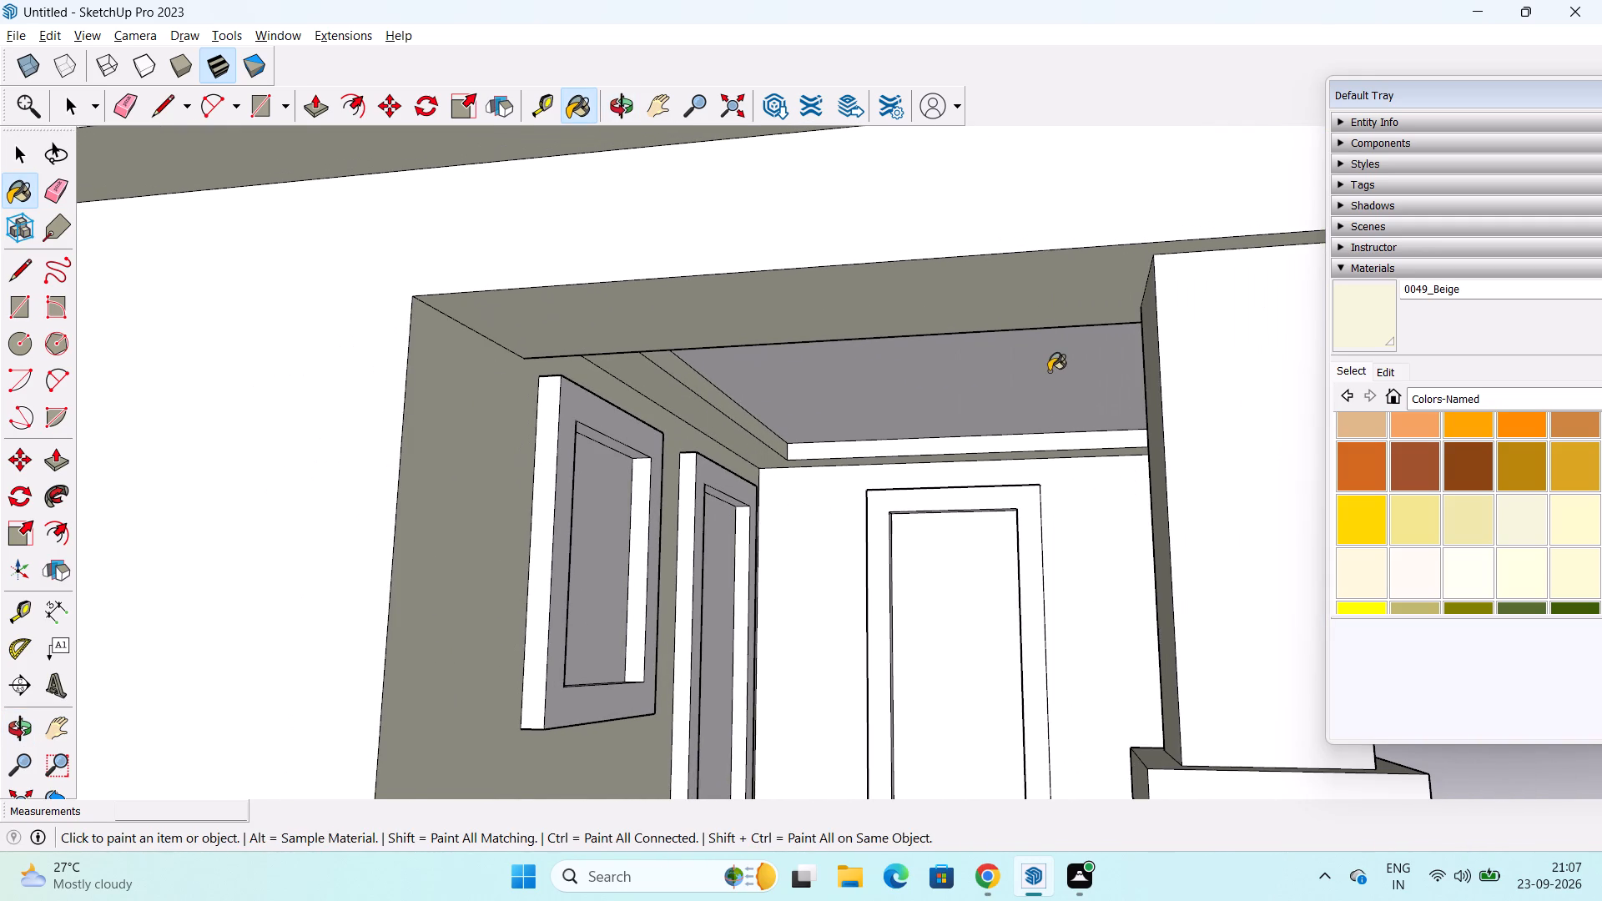
{"action": "left_click", "coordinate": [1049, 371]}
{"action": "middle_click_drag", "start_coordinate": [1065, 459], "coordinate": [1246, 488]}
{"action": "scroll", "coordinate": [1240, 464], "scroll_direction": "up", "scroll_amount": 1}
{"action": "left_click", "coordinate": [1207, 422]}
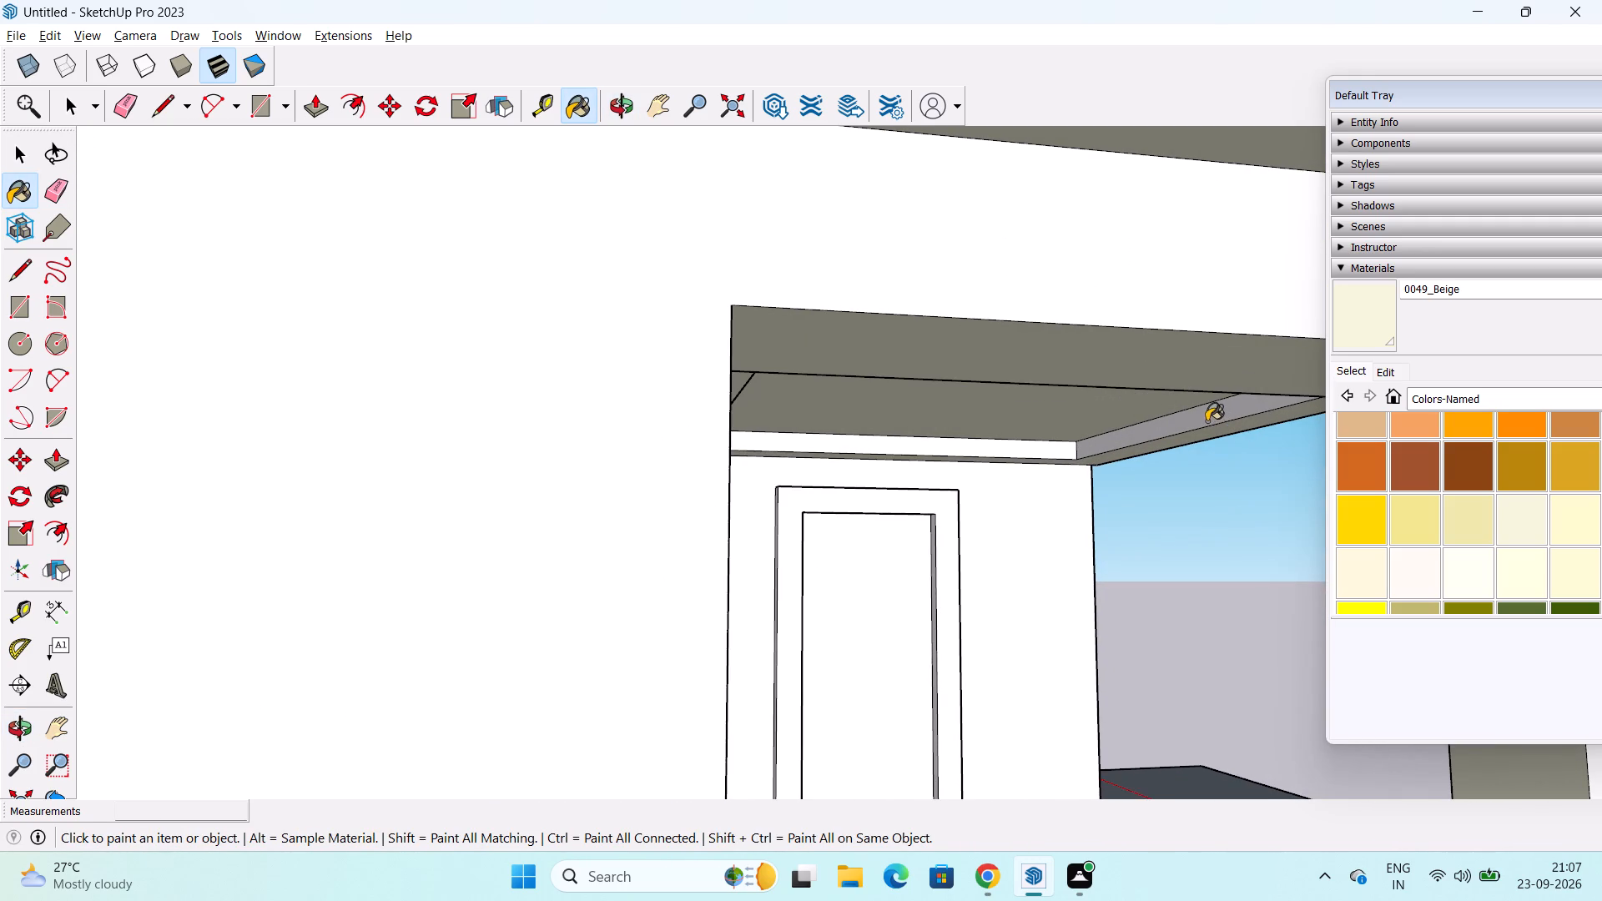
Paint the front face, one outer edge and one inner reveal of the porch's side-wall door frame with 0049_Beige.
{"action": "left_click", "coordinate": [894, 506]}
{"action": "middle_click_drag", "start_coordinate": [952, 576], "coordinate": [952, 577]}
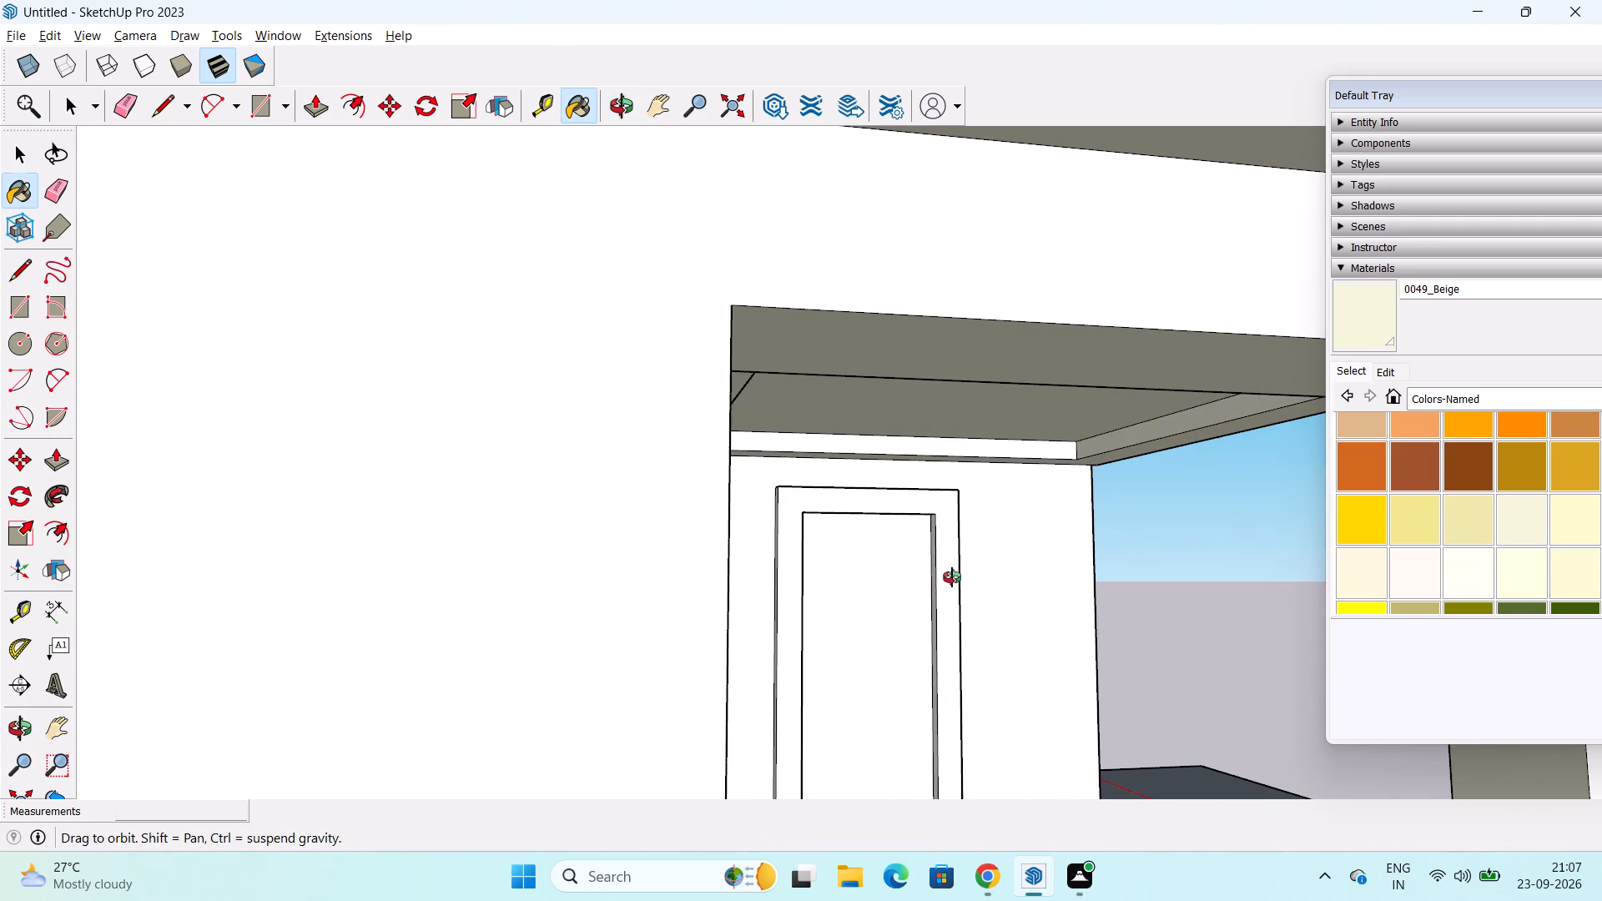
{"action": "middle_click_drag", "start_coordinate": [952, 577], "coordinate": [645, 662]}
{"action": "middle_click_drag", "start_coordinate": [918, 659], "coordinate": [730, 625]}
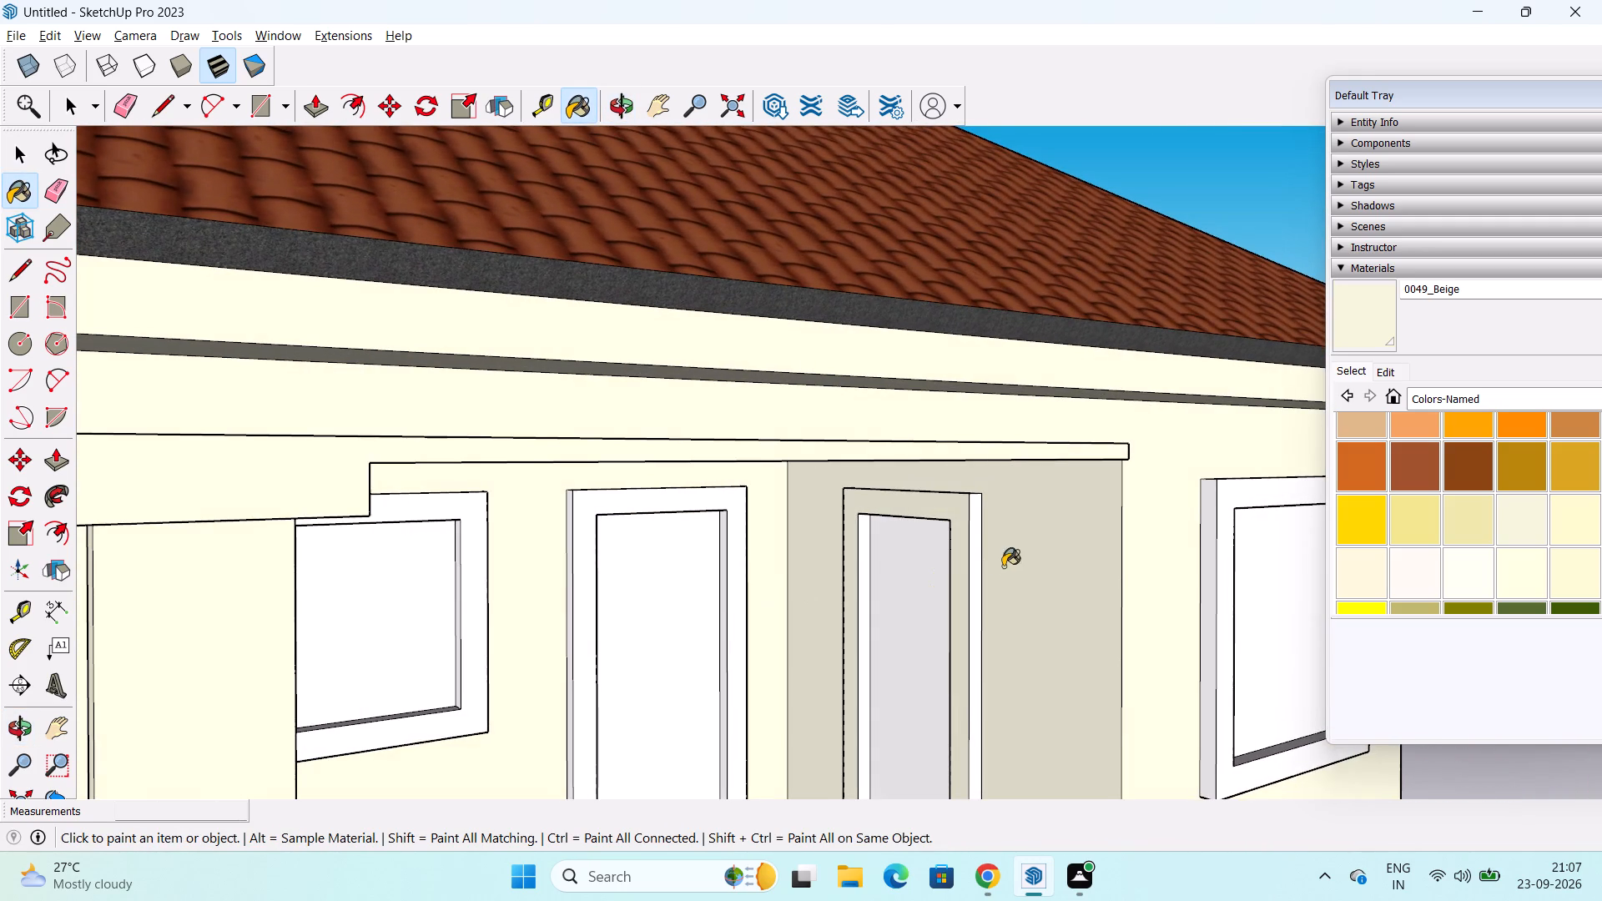
{"action": "left_click", "coordinate": [978, 556]}
{"action": "middle_click_drag", "start_coordinate": [966, 528], "coordinate": [921, 541]}
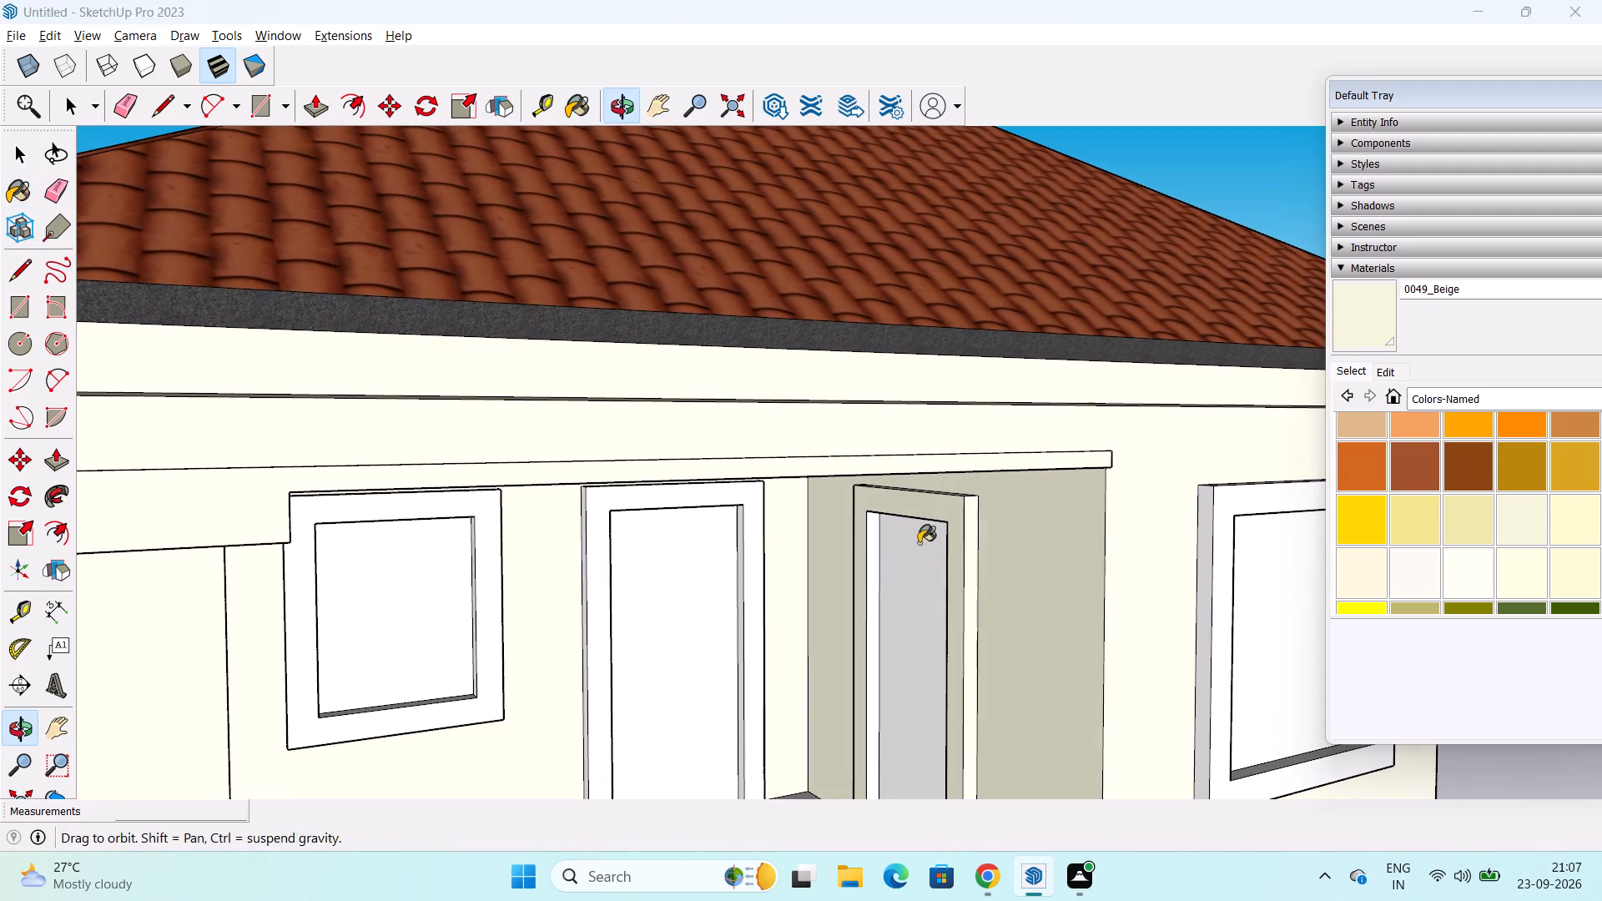
{"action": "left_click", "coordinate": [875, 586]}
Paint the top reveal and the other side reveal of the side-wall door frame with 0049_Beige.
{"action": "middle_click_drag", "start_coordinate": [951, 623], "coordinate": [983, 514]}
{"action": "middle_click_drag", "start_coordinate": [993, 578], "coordinate": [1103, 497]}
{"action": "middle_click_drag", "start_coordinate": [1063, 511], "coordinate": [1182, 475]}
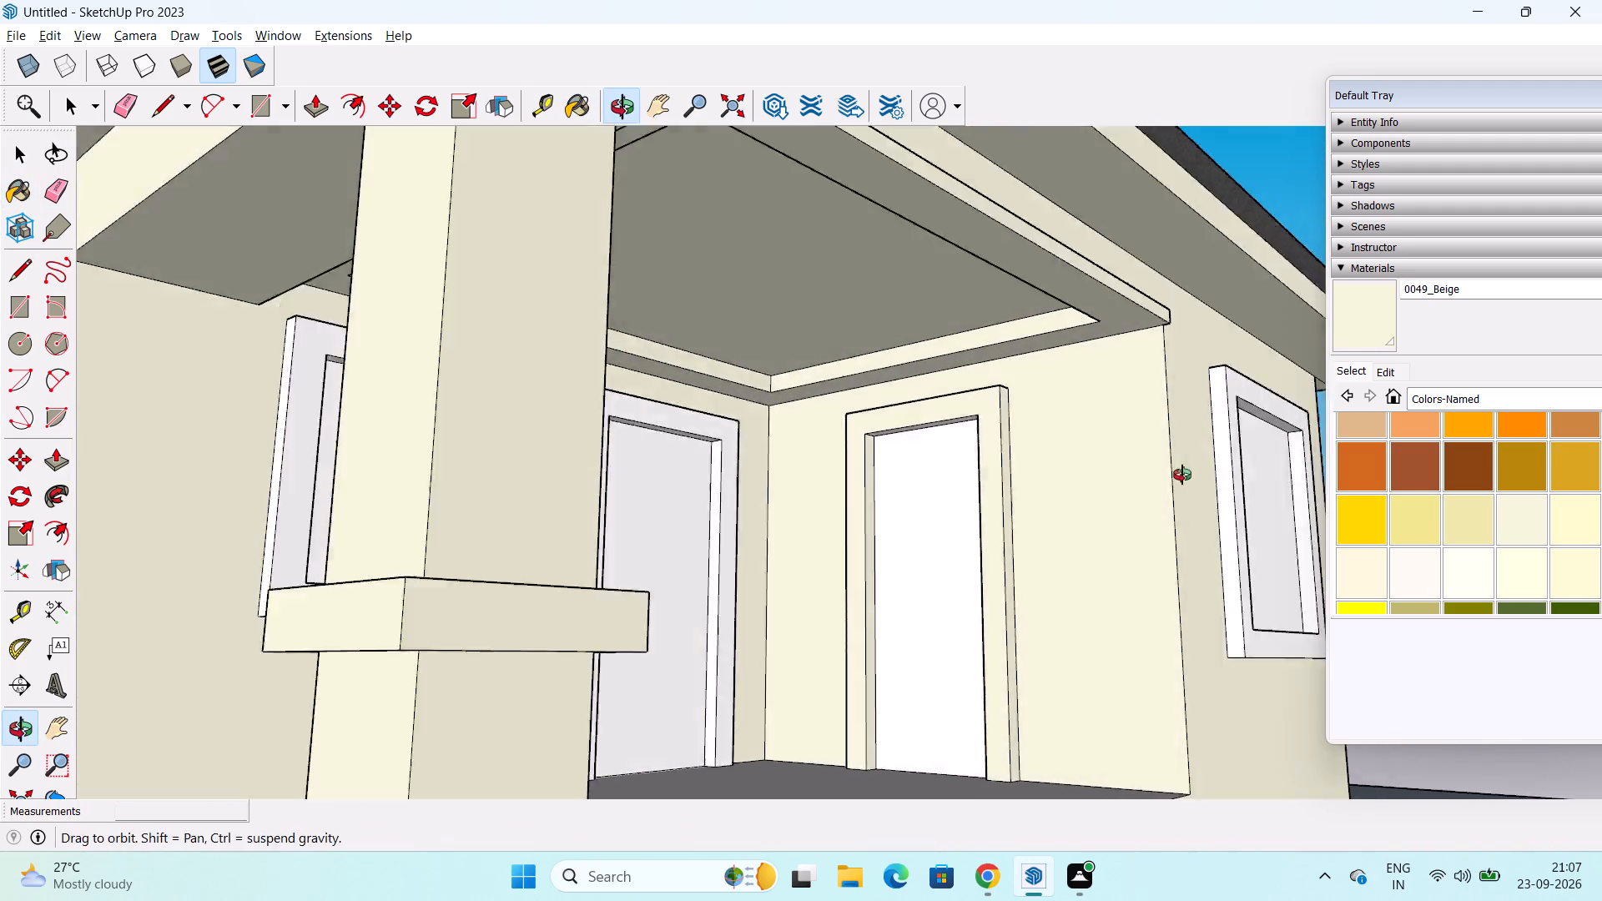
{"action": "middle_click_drag", "start_coordinate": [1182, 475], "coordinate": [1214, 468]}
{"action": "middle_click_drag", "start_coordinate": [838, 571], "coordinate": [1139, 546]}
{"action": "scroll", "coordinate": [564, 510], "scroll_direction": "up", "scroll_amount": 4}
{"action": "middle_click_drag", "start_coordinate": [564, 508], "coordinate": [564, 507]}
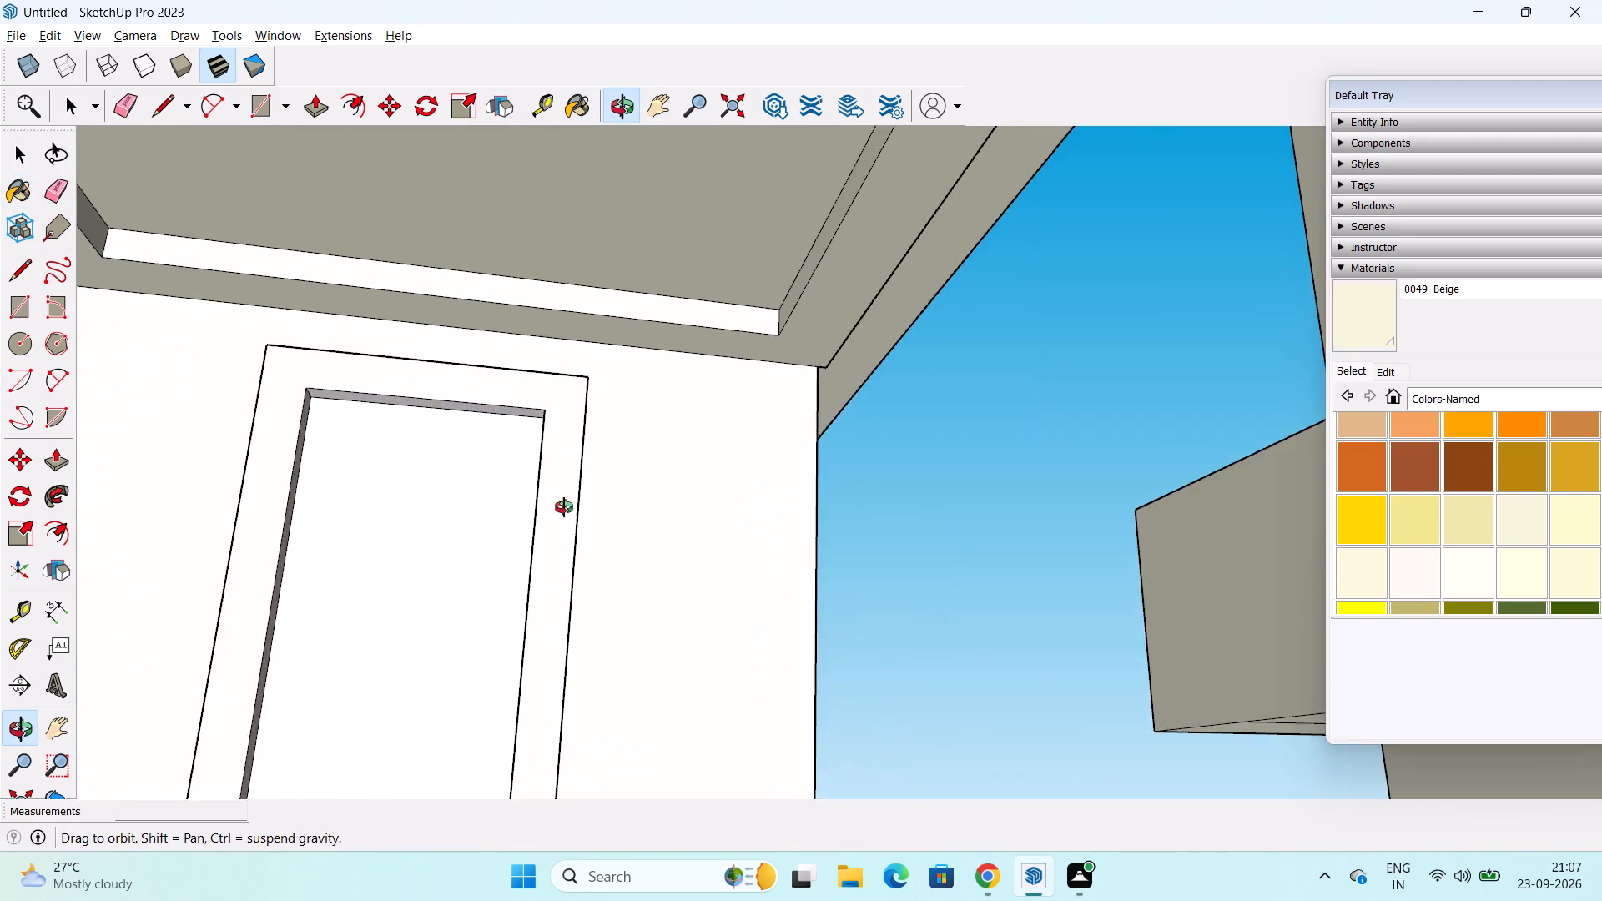
{"action": "middle_click_drag", "start_coordinate": [564, 507], "coordinate": [743, 494]}
{"action": "left_click", "coordinate": [635, 361]}
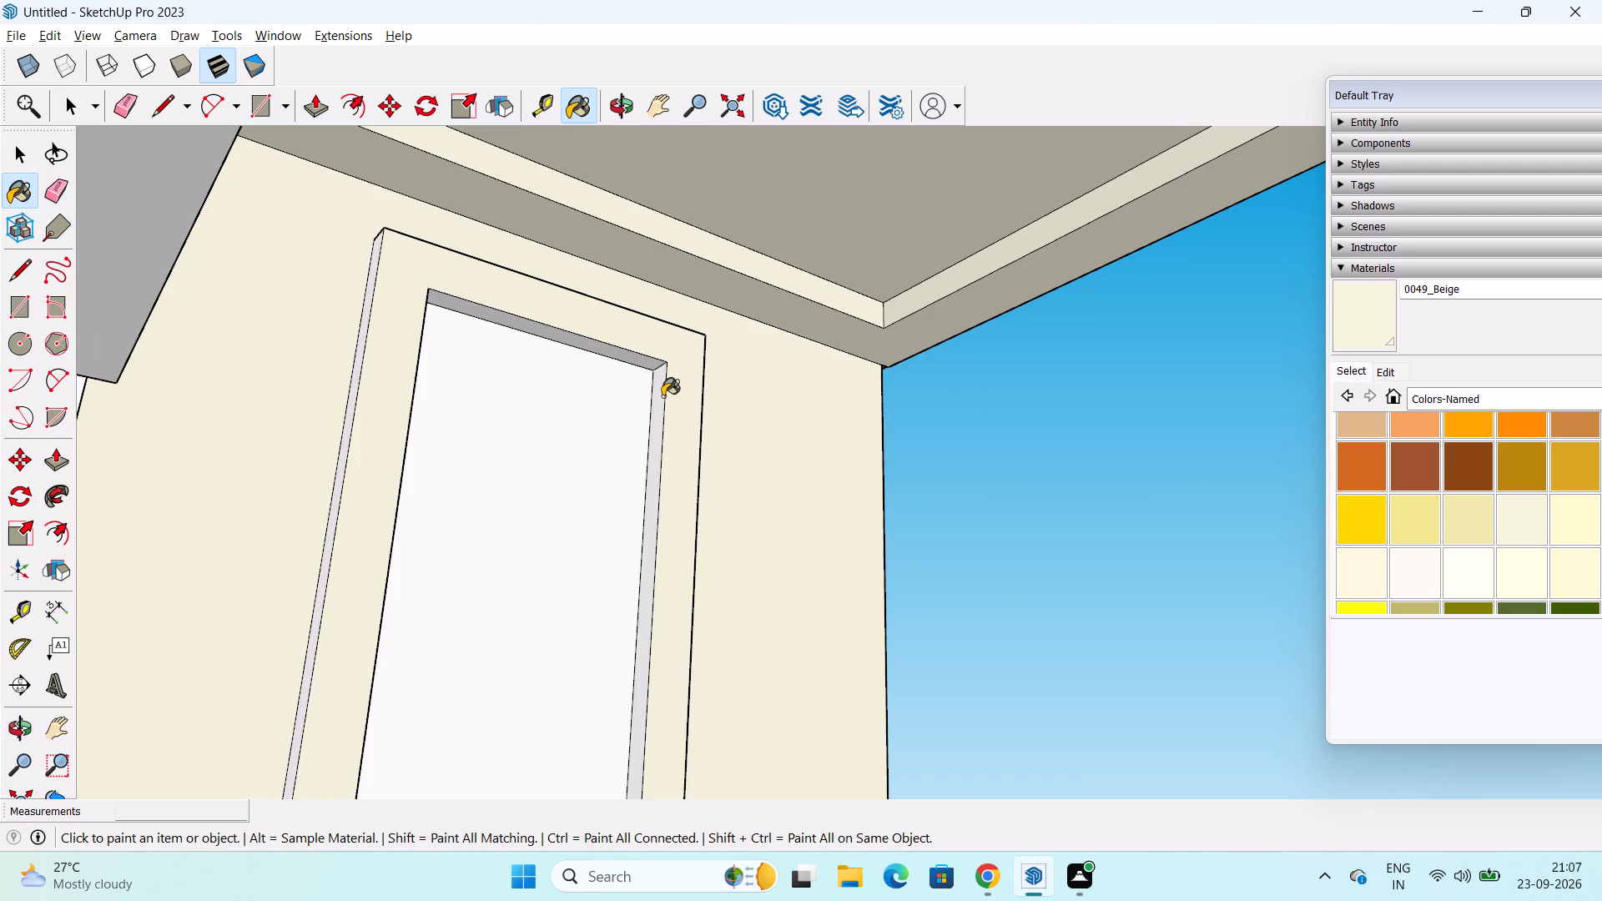
{"action": "left_click", "coordinate": [656, 401]}
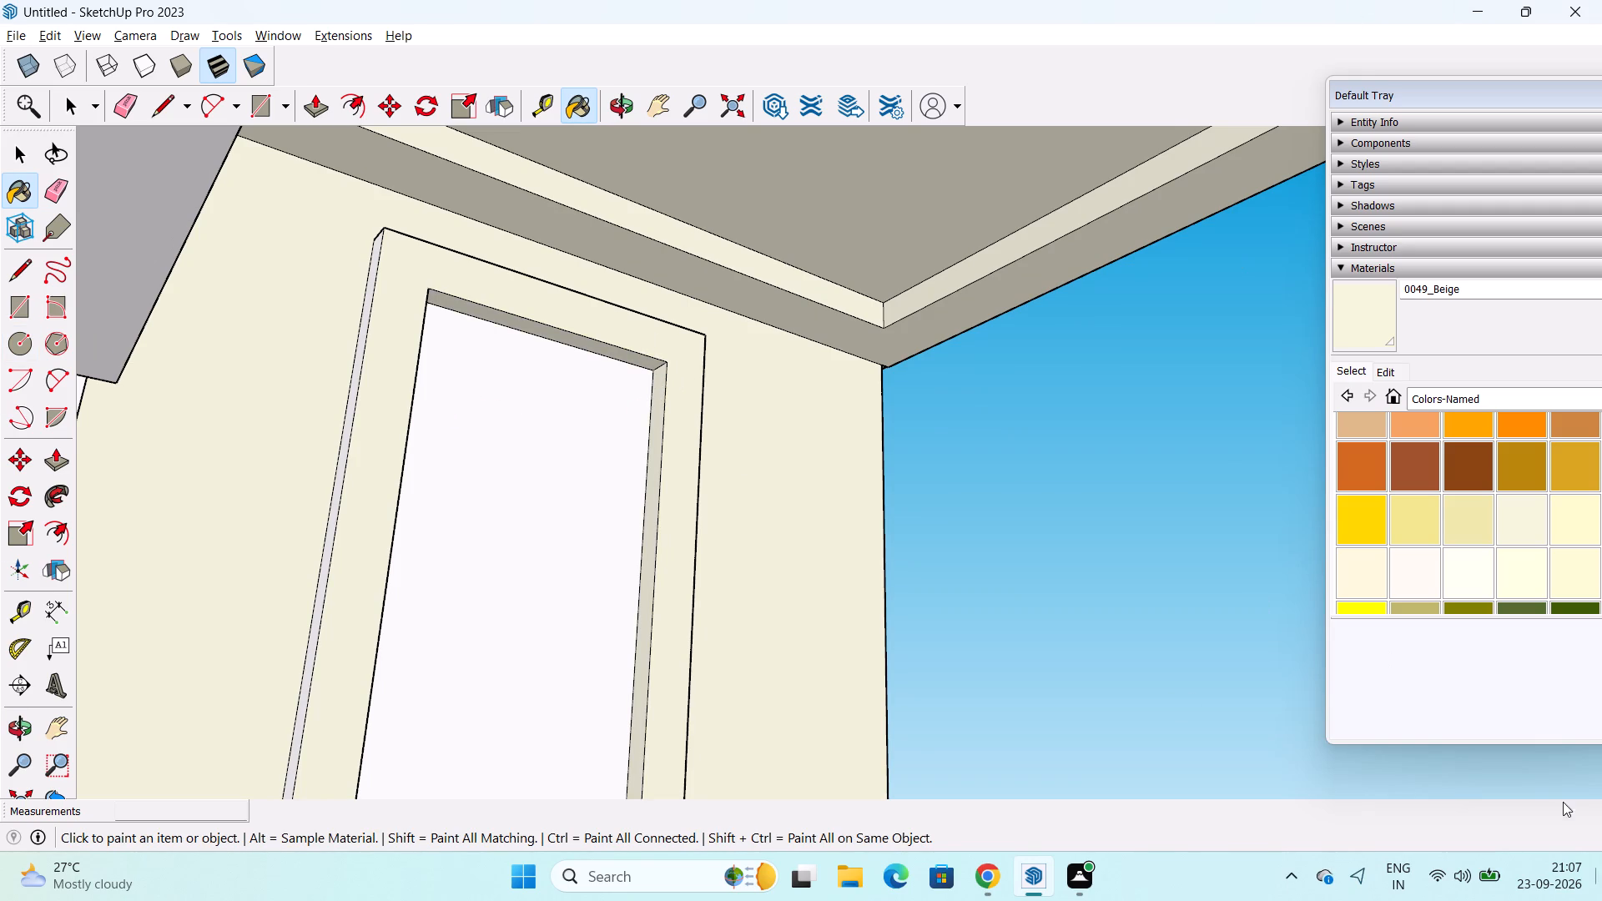
Paint the remaining outer side edge and the top edge of the side-wall door frame with 0049_Beige.
{"action": "middle_click_drag", "start_coordinate": [512, 501], "coordinate": [415, 528]}
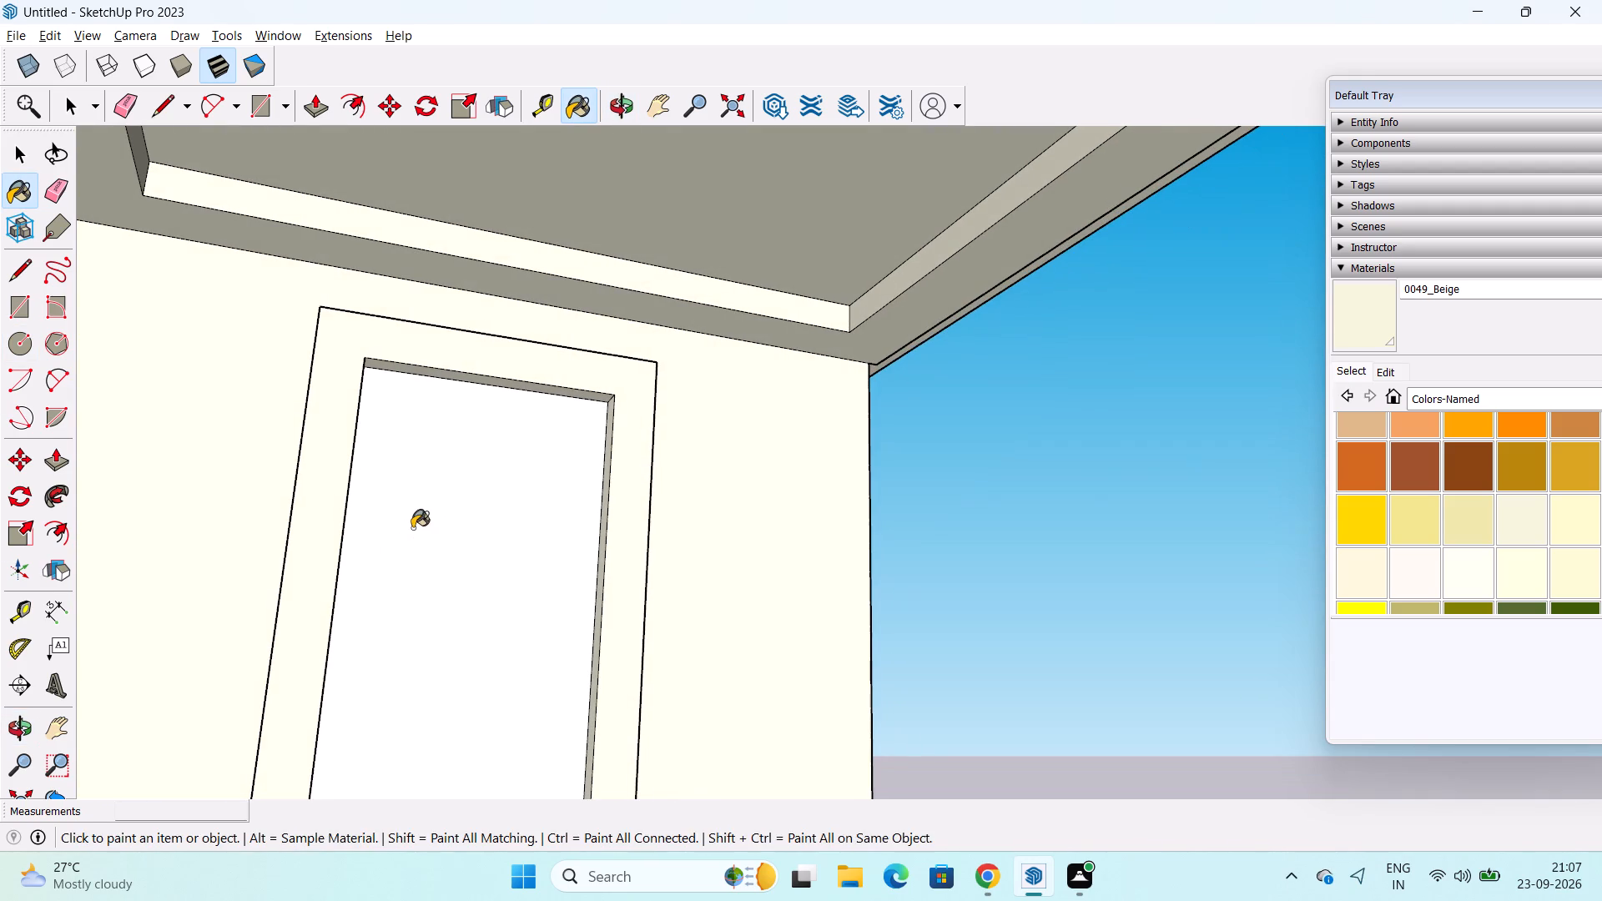
{"action": "middle_click", "coordinate": [463, 538]}
{"action": "middle_click_drag", "start_coordinate": [447, 536], "coordinate": [546, 603]}
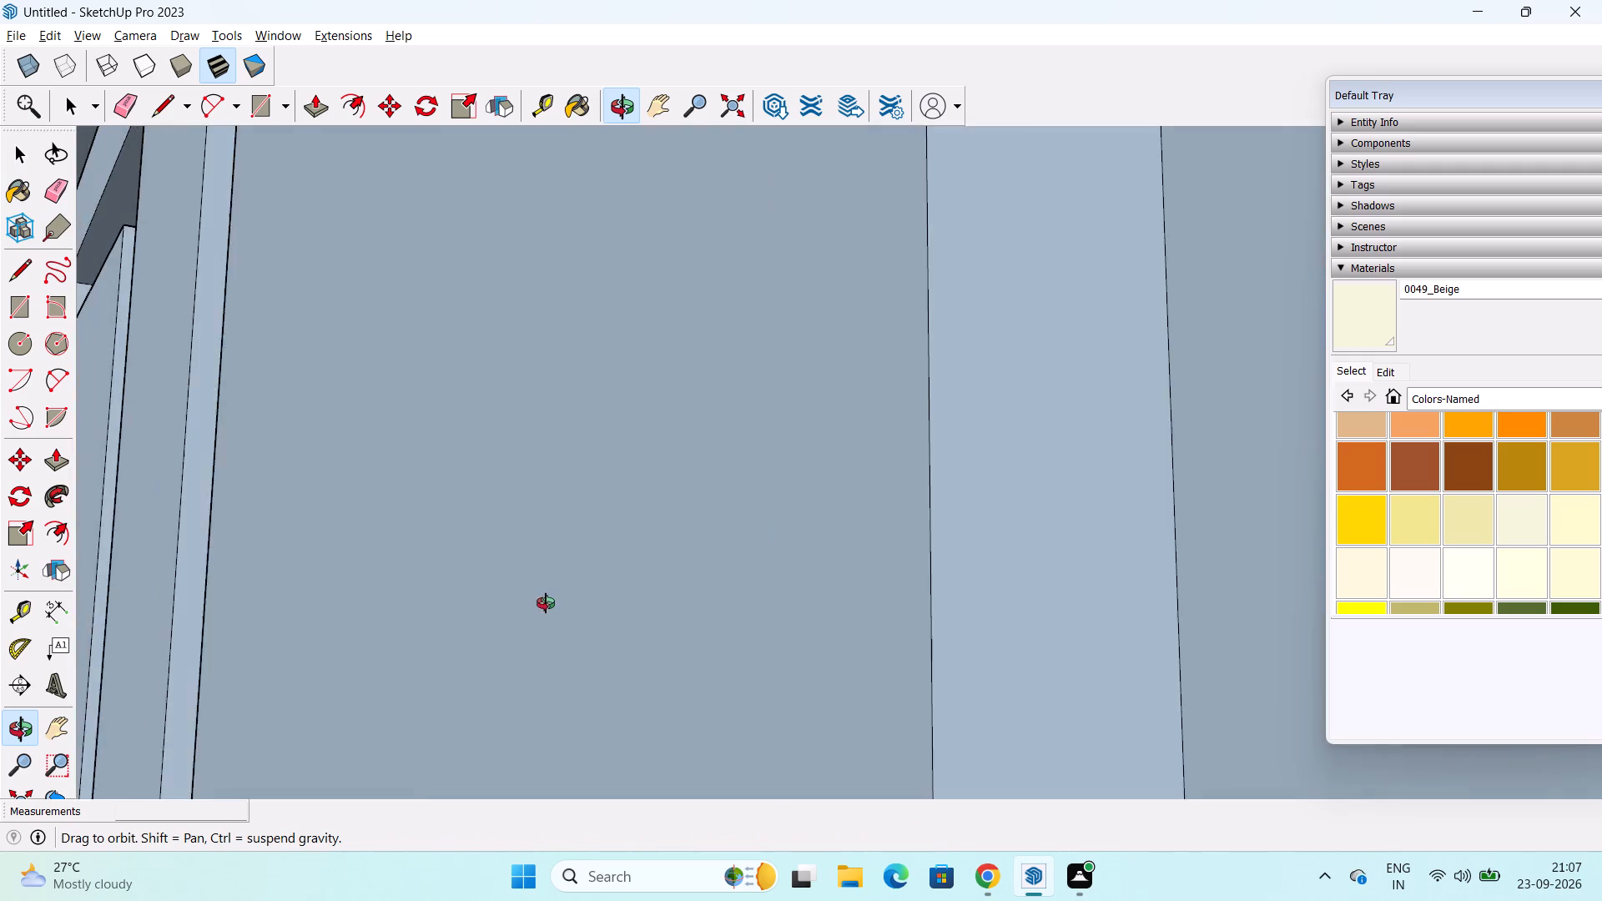
{"action": "middle_click_drag", "start_coordinate": [546, 603], "coordinate": [496, 603]}
{"action": "scroll", "coordinate": [421, 600], "scroll_direction": "up", "scroll_amount": 5}
{"action": "middle_click_drag", "start_coordinate": [396, 590], "coordinate": [440, 613]}
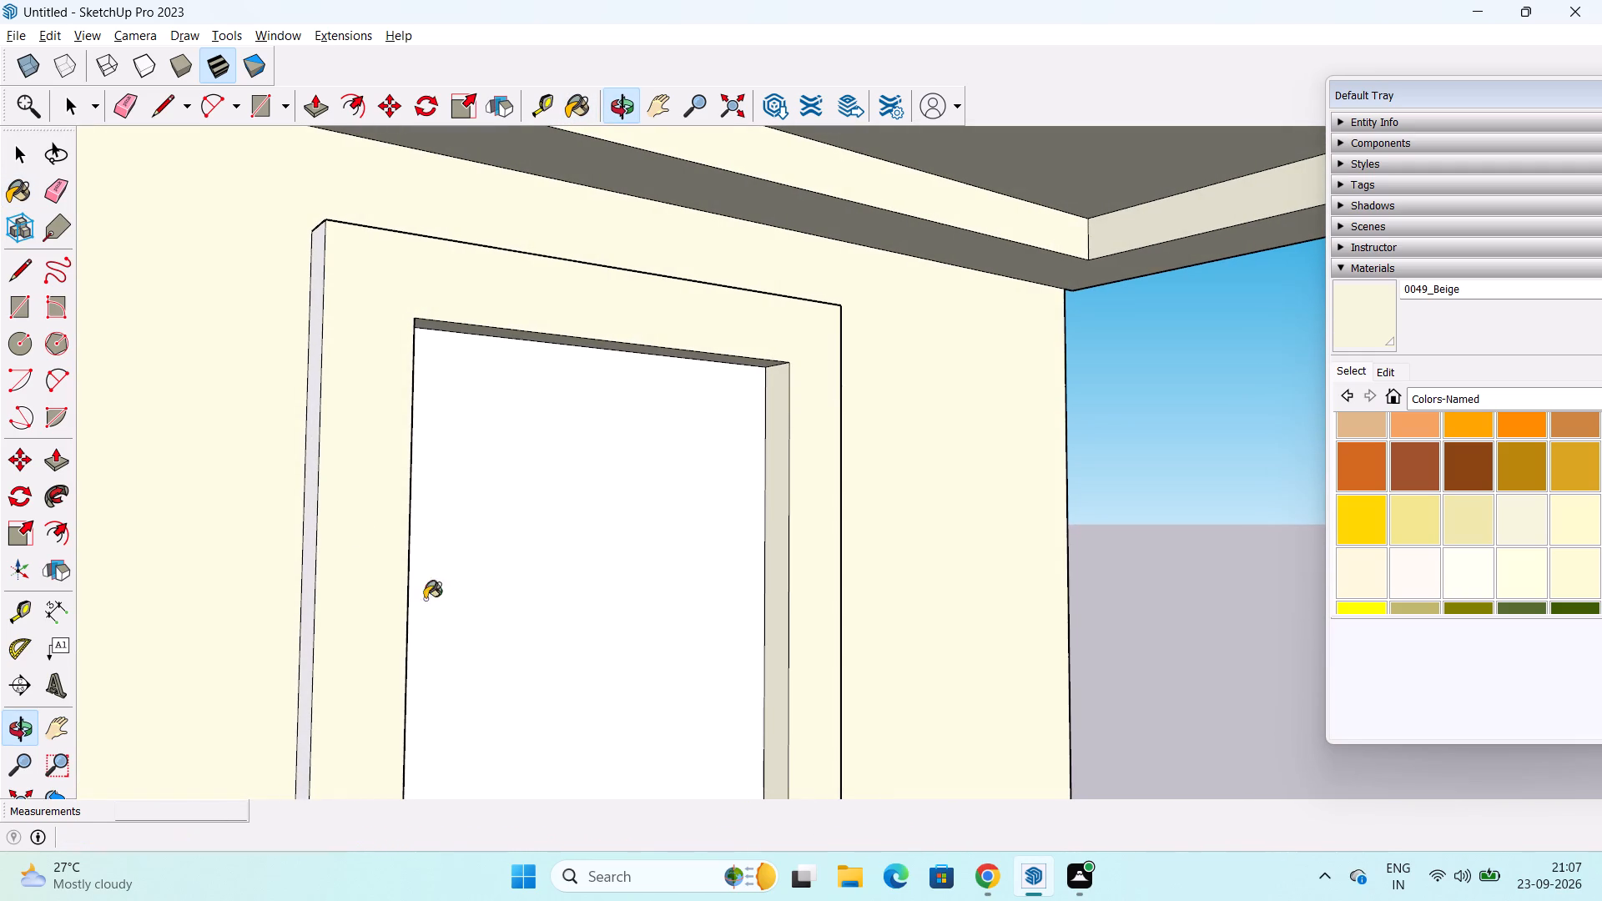
{"action": "left_click", "coordinate": [305, 511]}
{"action": "middle_click_drag", "start_coordinate": [374, 418], "coordinate": [295, 573]}
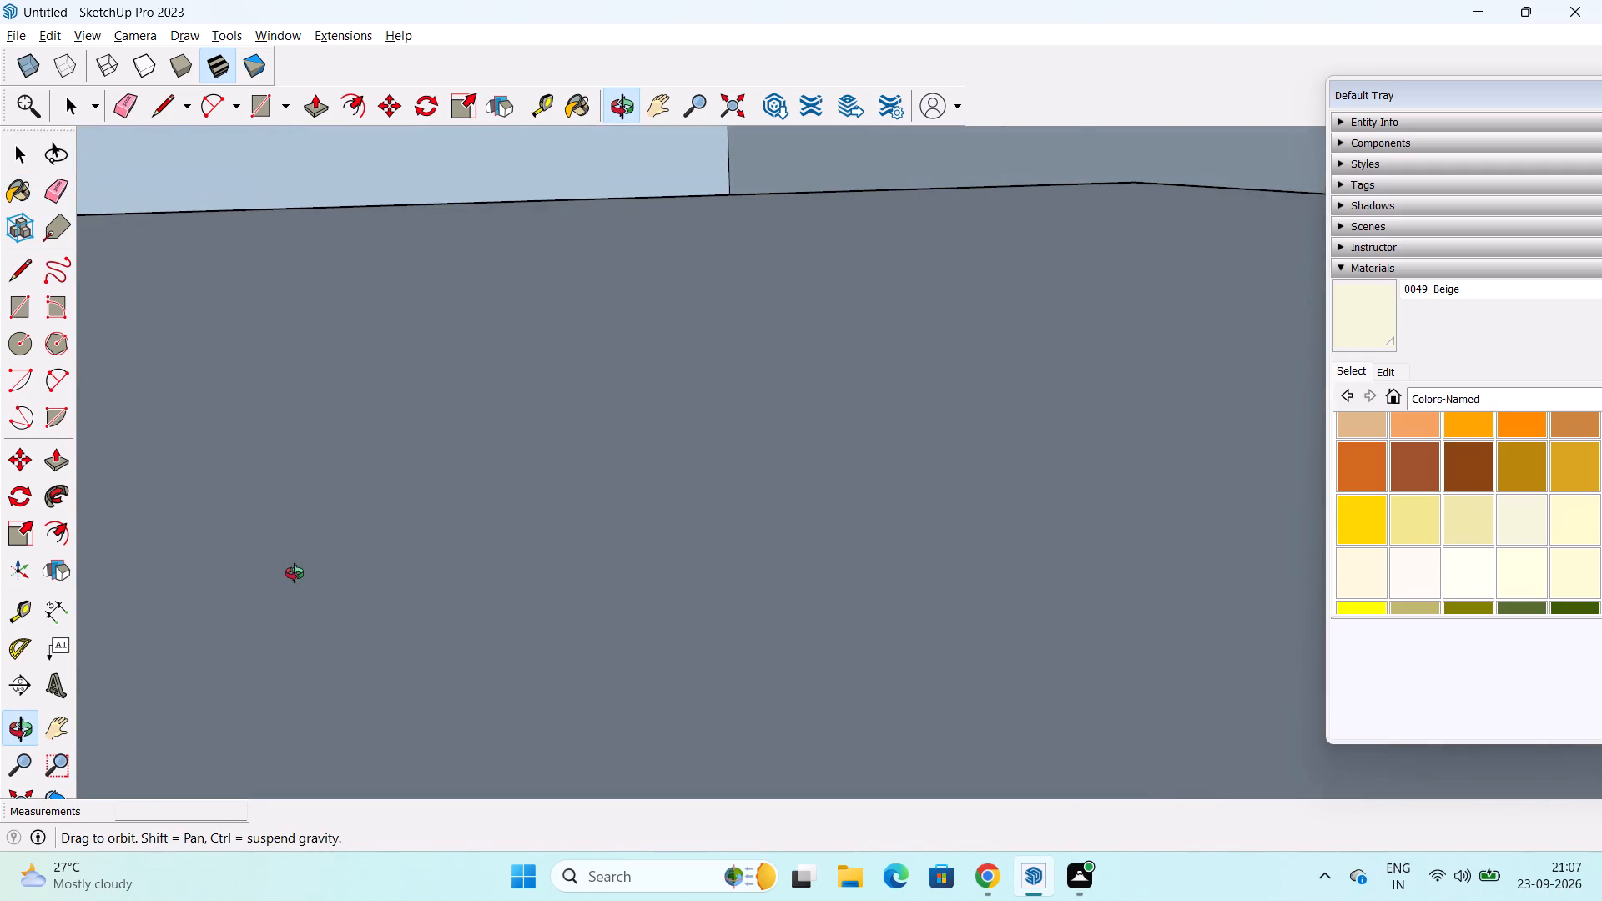
{"action": "middle_click_drag", "start_coordinate": [295, 573], "coordinate": [315, 521]}
{"action": "scroll", "coordinate": [393, 396], "scroll_direction": "up", "scroll_amount": 2}
{"action": "middle_click_drag", "start_coordinate": [440, 365], "coordinate": [383, 415]}
{"action": "middle_click_drag", "start_coordinate": [421, 398], "coordinate": [525, 277]}
{"action": "scroll", "coordinate": [542, 607], "scroll_direction": "up", "scroll_amount": 2}
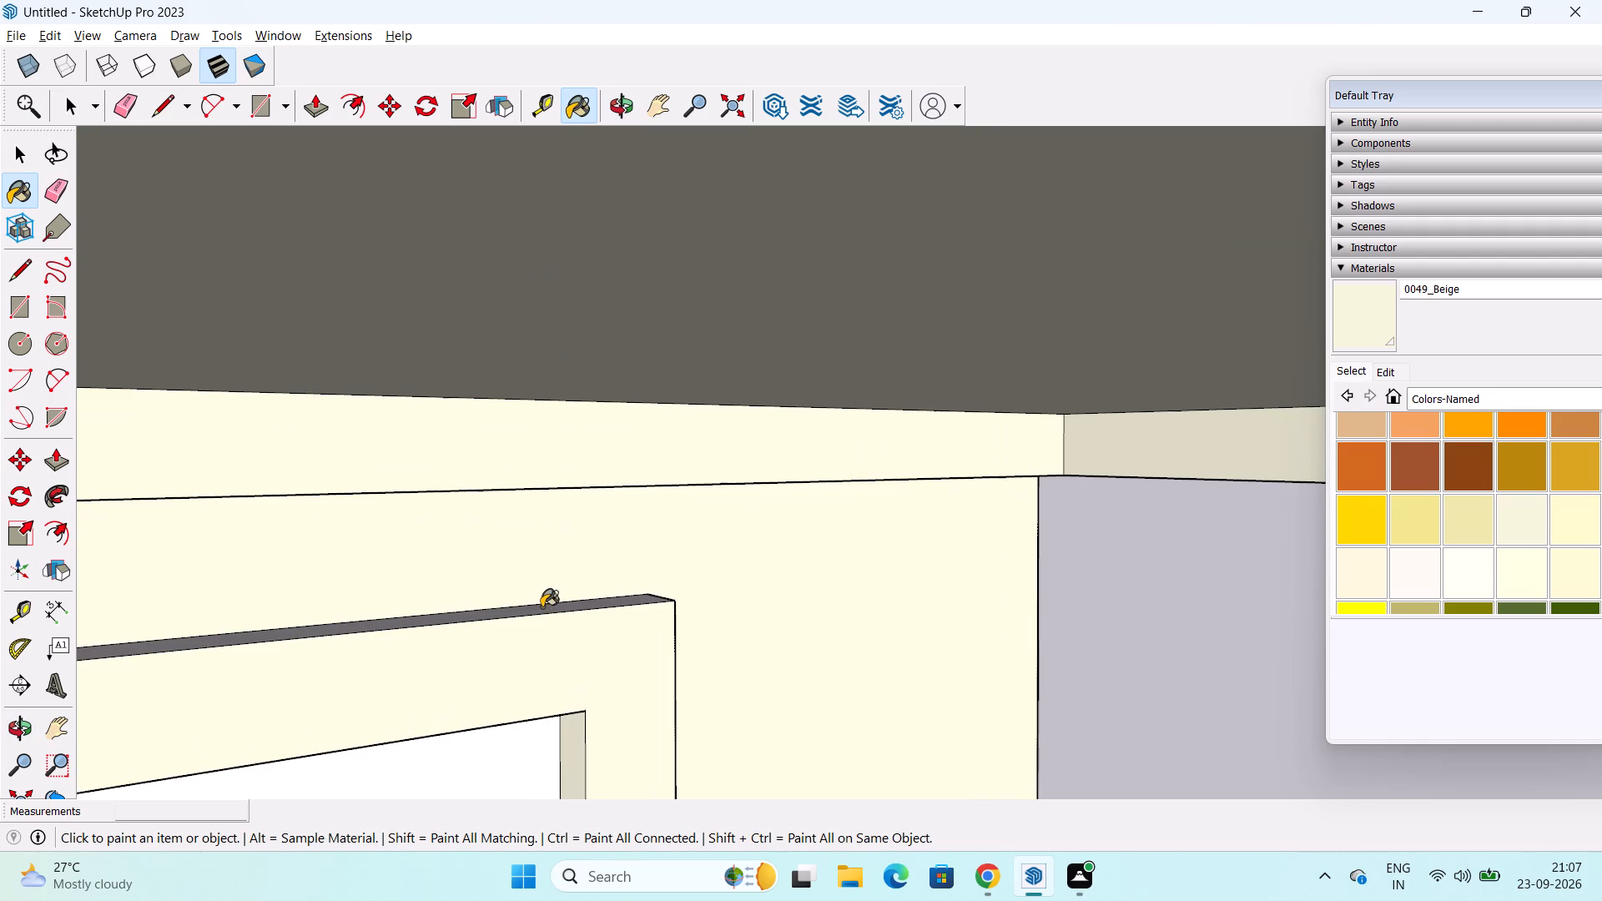
{"action": "left_click", "coordinate": [561, 607]}
Paint the front face and the window-side outer edge of the porch's back-wall door frame with 0049_Beige.
{"action": "scroll", "coordinate": [637, 608], "scroll_direction": "down", "scroll_amount": 6}
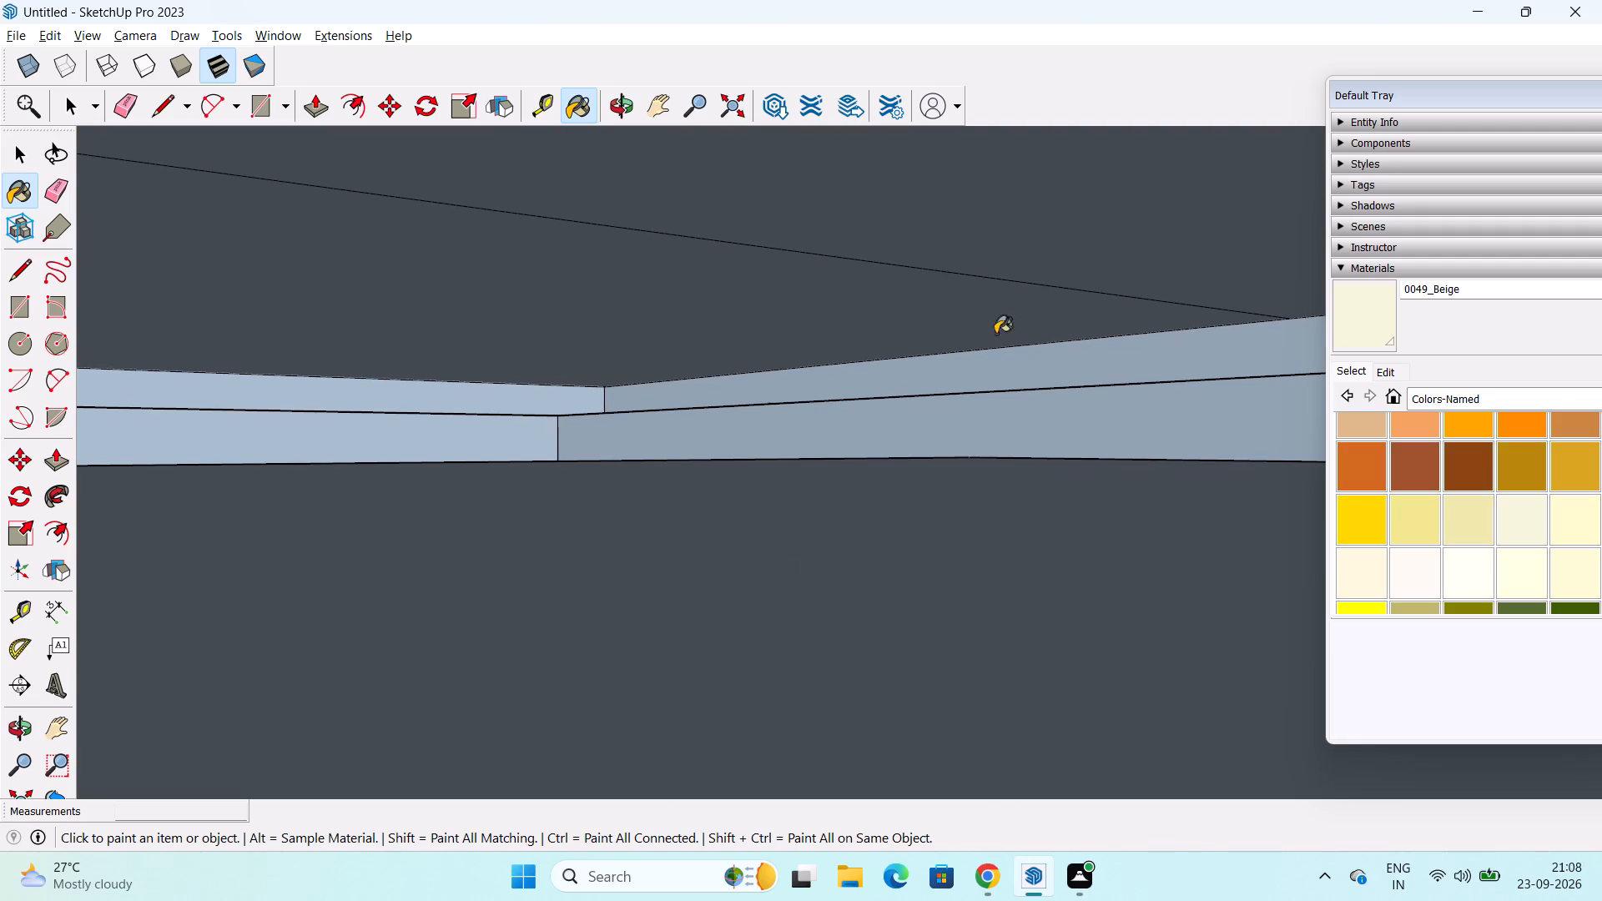
{"action": "left_click", "coordinate": [725, 113]}
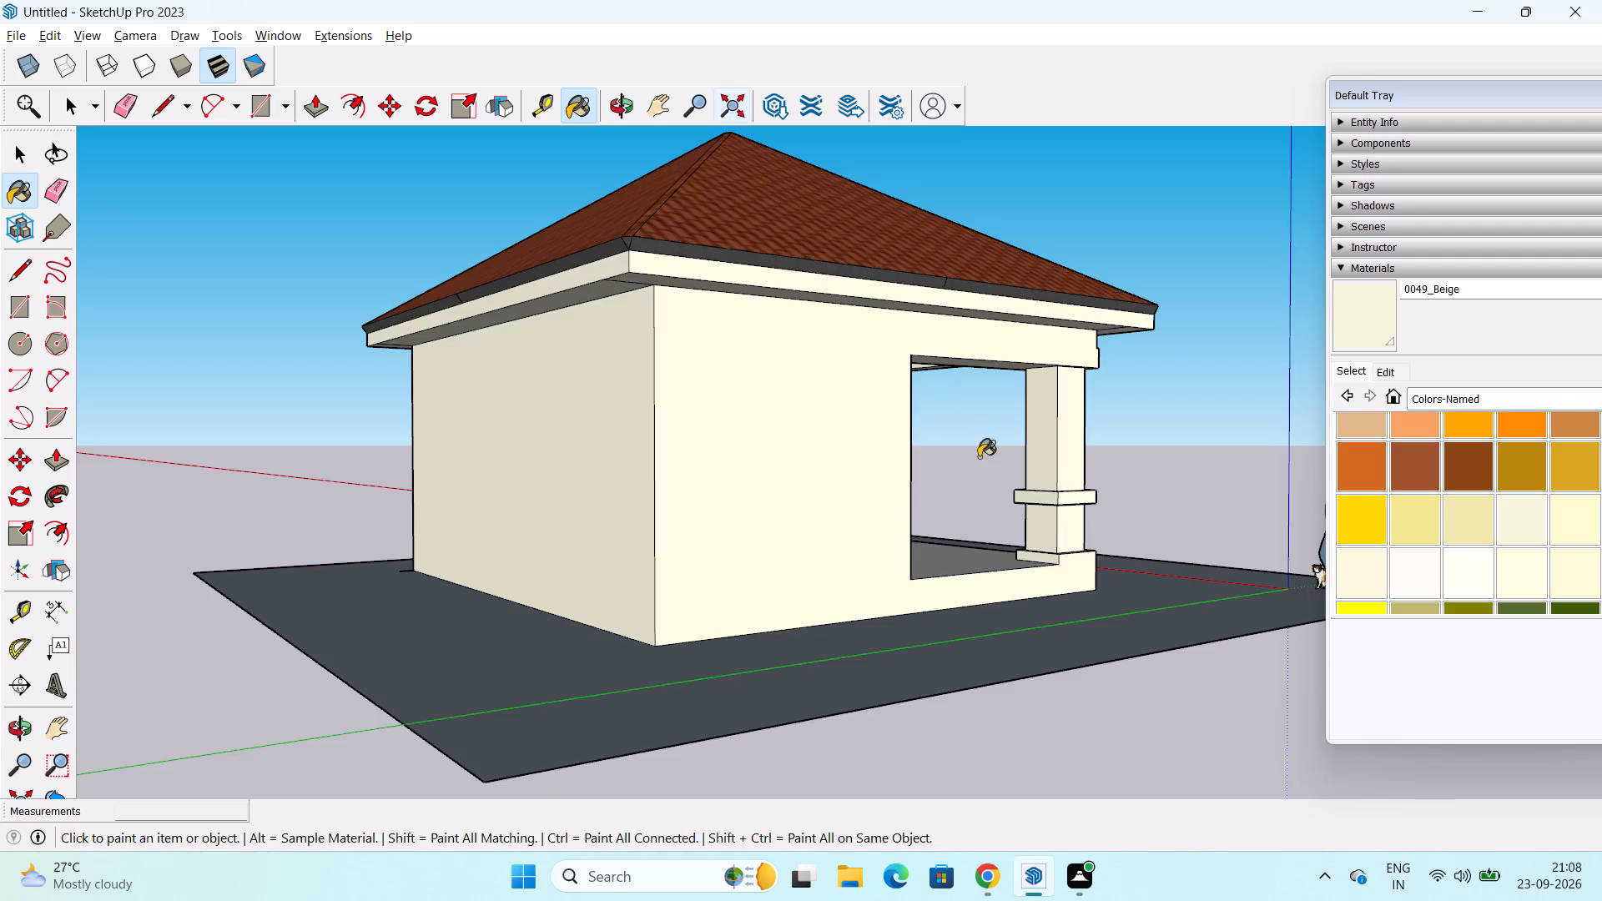
{"action": "middle_click_drag", "start_coordinate": [979, 457], "coordinate": [345, 432]}
{"action": "middle_click_drag", "start_coordinate": [542, 454], "coordinate": [254, 483]}
{"action": "scroll", "coordinate": [898, 450], "scroll_direction": "up", "scroll_amount": 1}
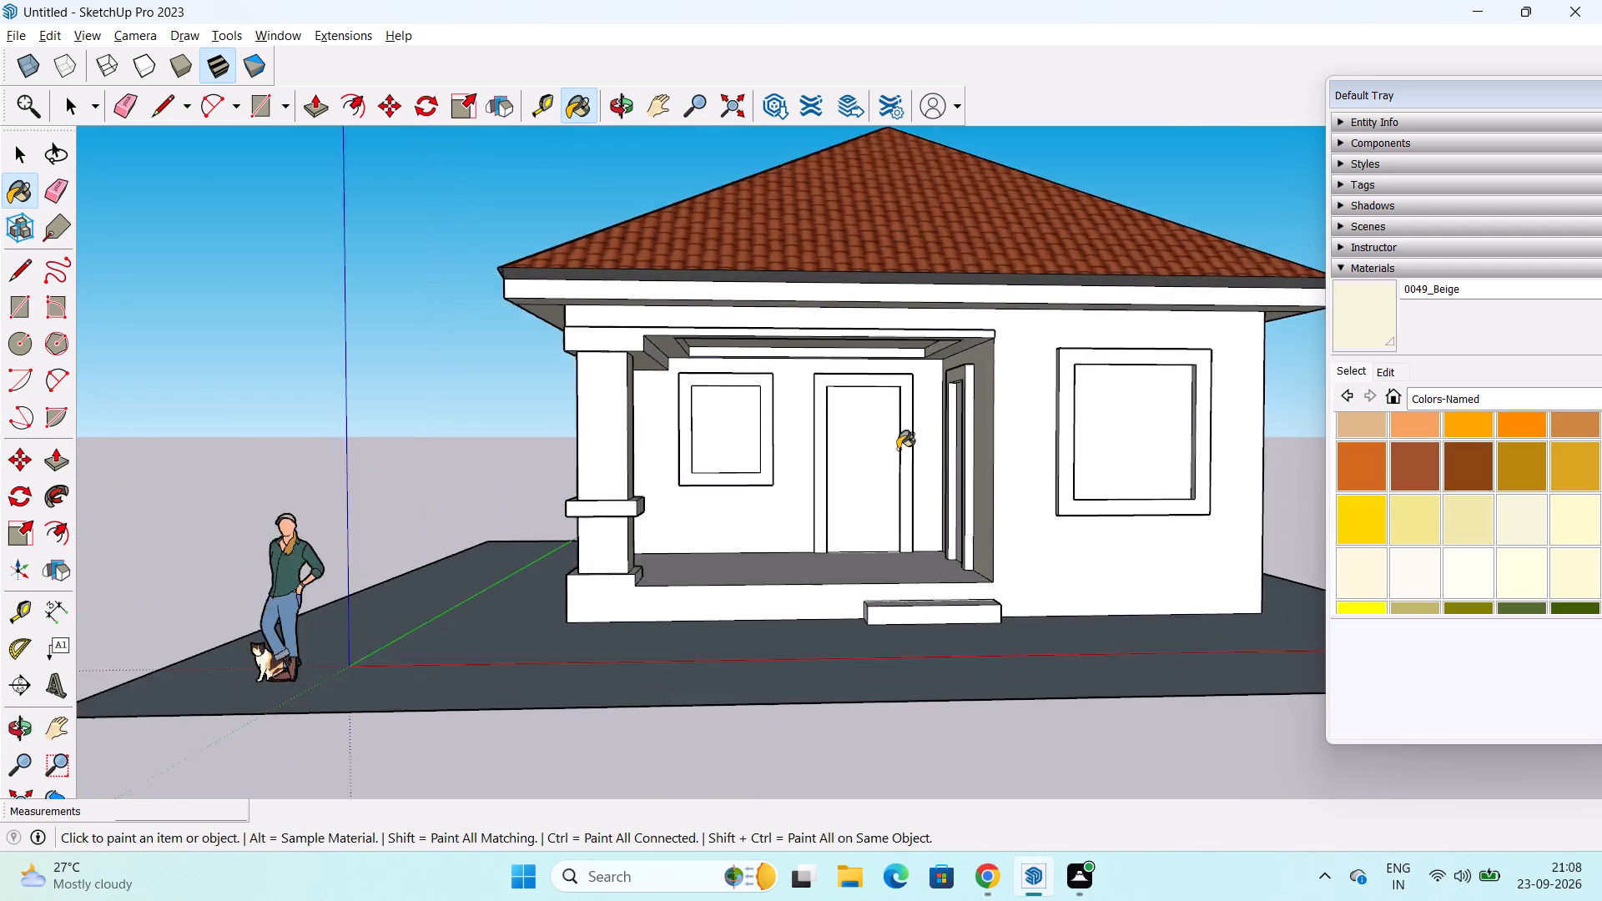
{"action": "scroll", "coordinate": [898, 449], "scroll_direction": "up", "scroll_amount": 2}
{"action": "middle_click_drag", "start_coordinate": [898, 449], "coordinate": [978, 542]}
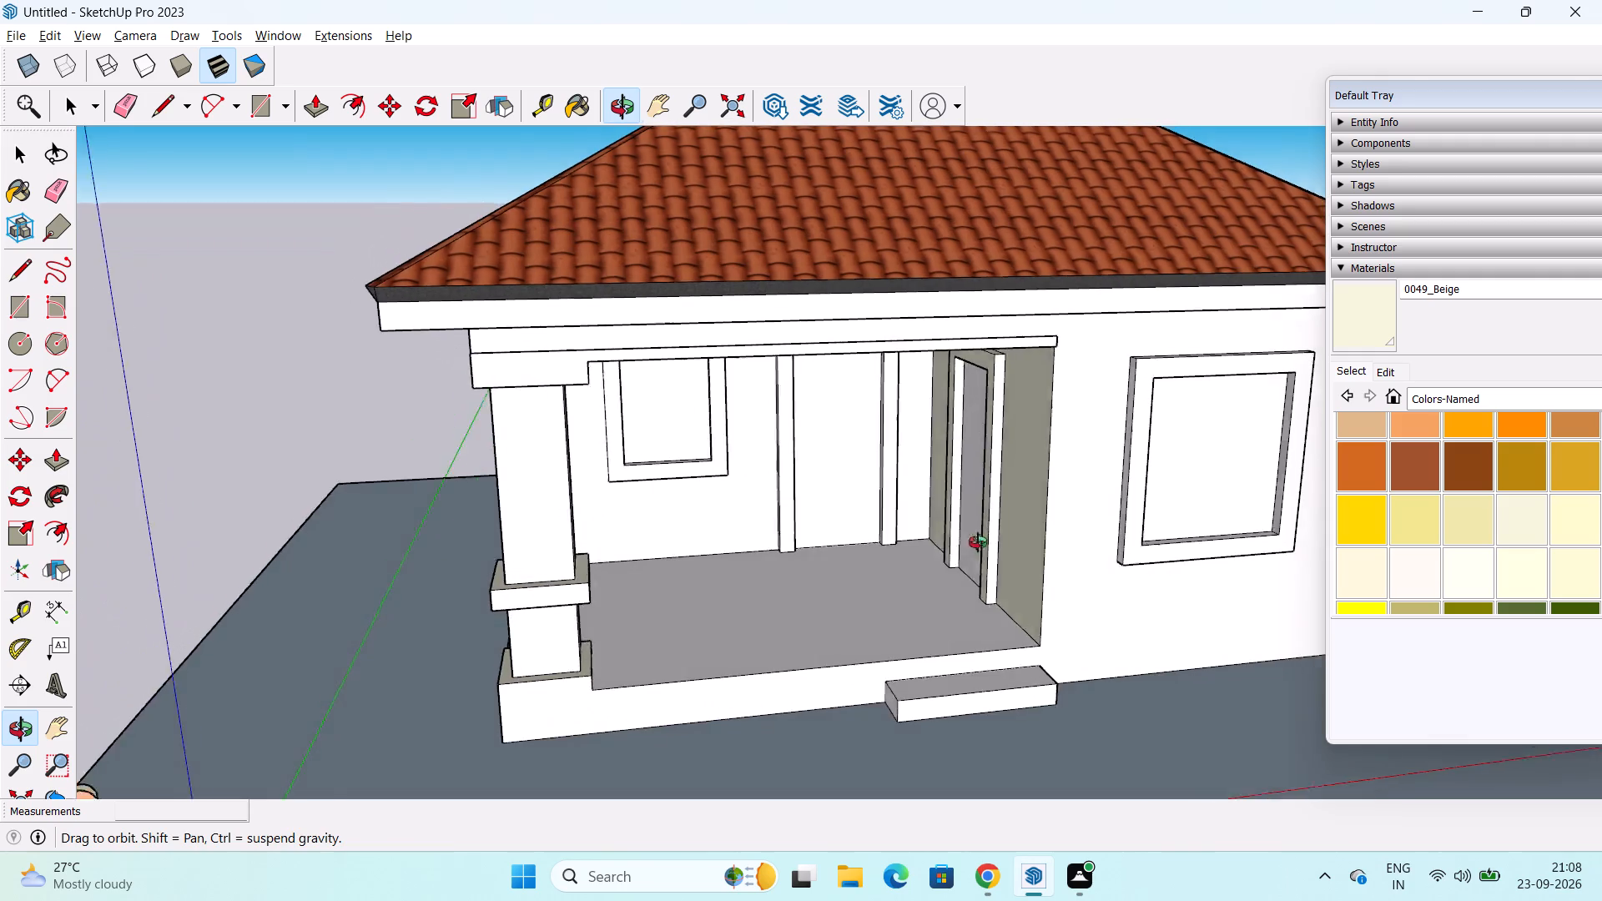
{"action": "middle_click_drag", "start_coordinate": [978, 542], "coordinate": [1032, 547]}
{"action": "scroll", "coordinate": [1027, 526], "scroll_direction": "up", "scroll_amount": 4}
{"action": "middle_click_drag", "start_coordinate": [936, 449], "coordinate": [768, 468]}
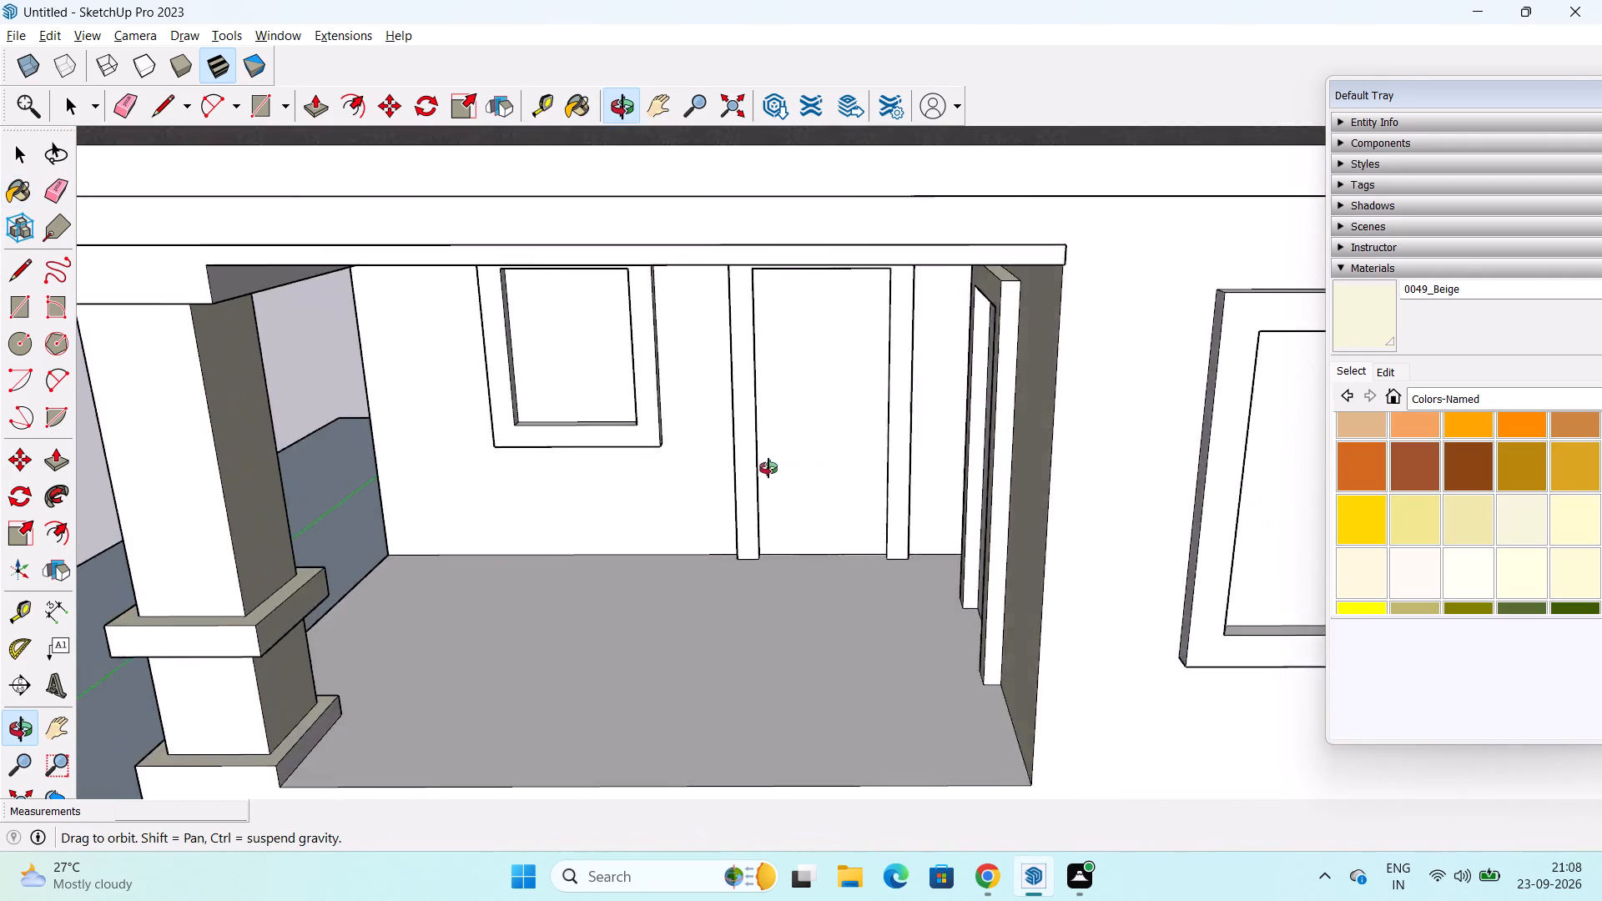
{"action": "middle_click_drag", "start_coordinate": [768, 468], "coordinate": [1060, 496]}
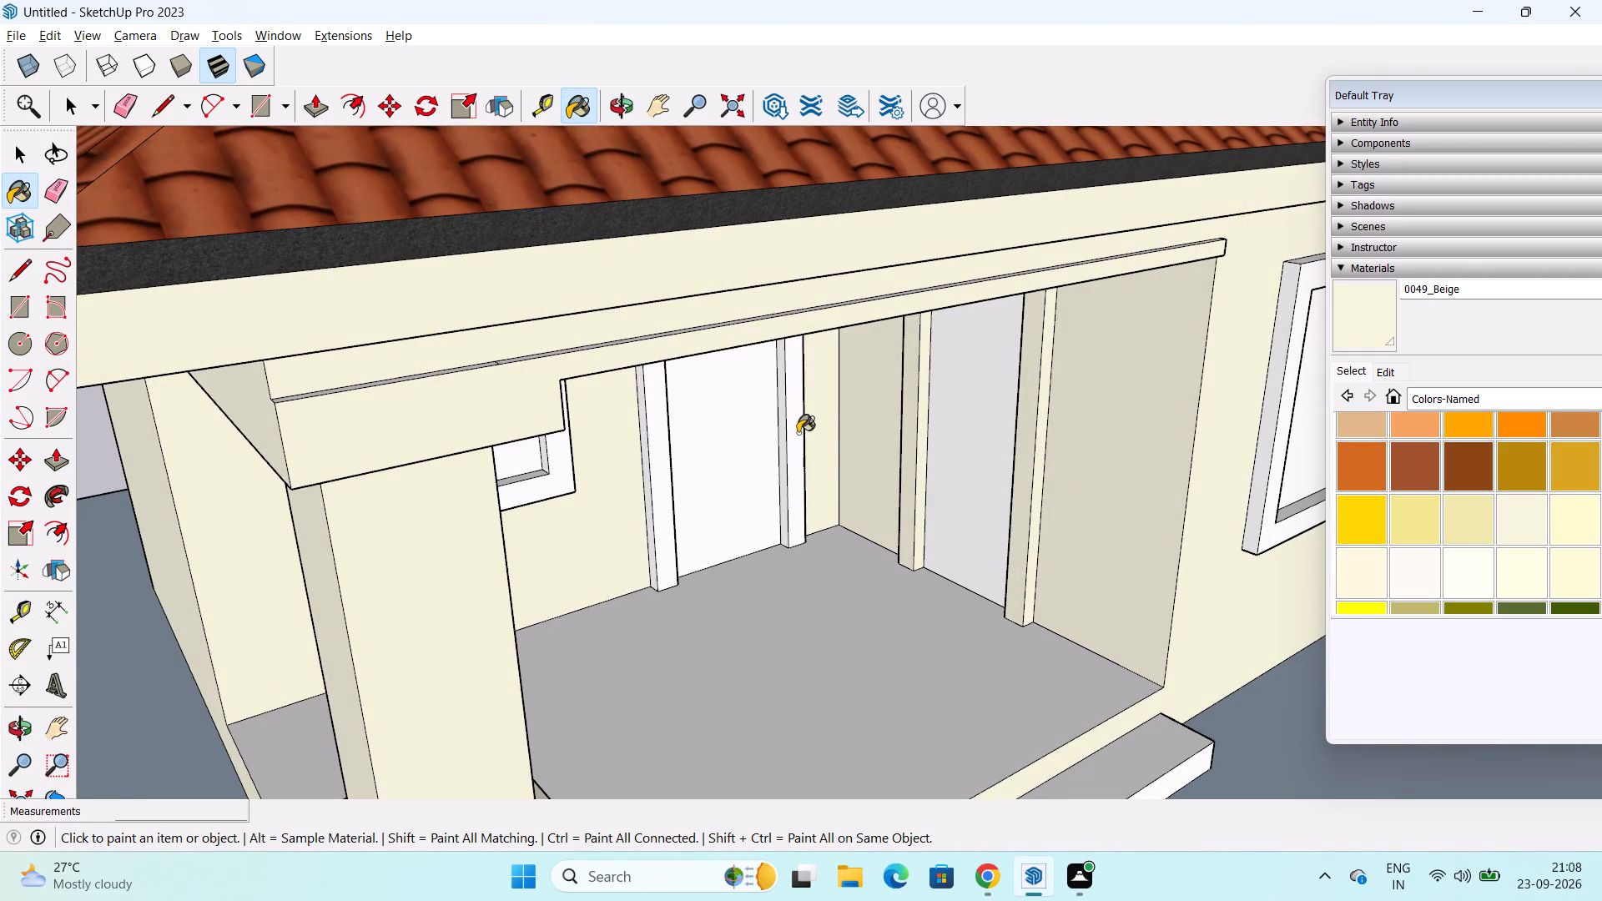
{"action": "left_click", "coordinate": [798, 433]}
{"action": "left_click", "coordinate": [644, 466]}
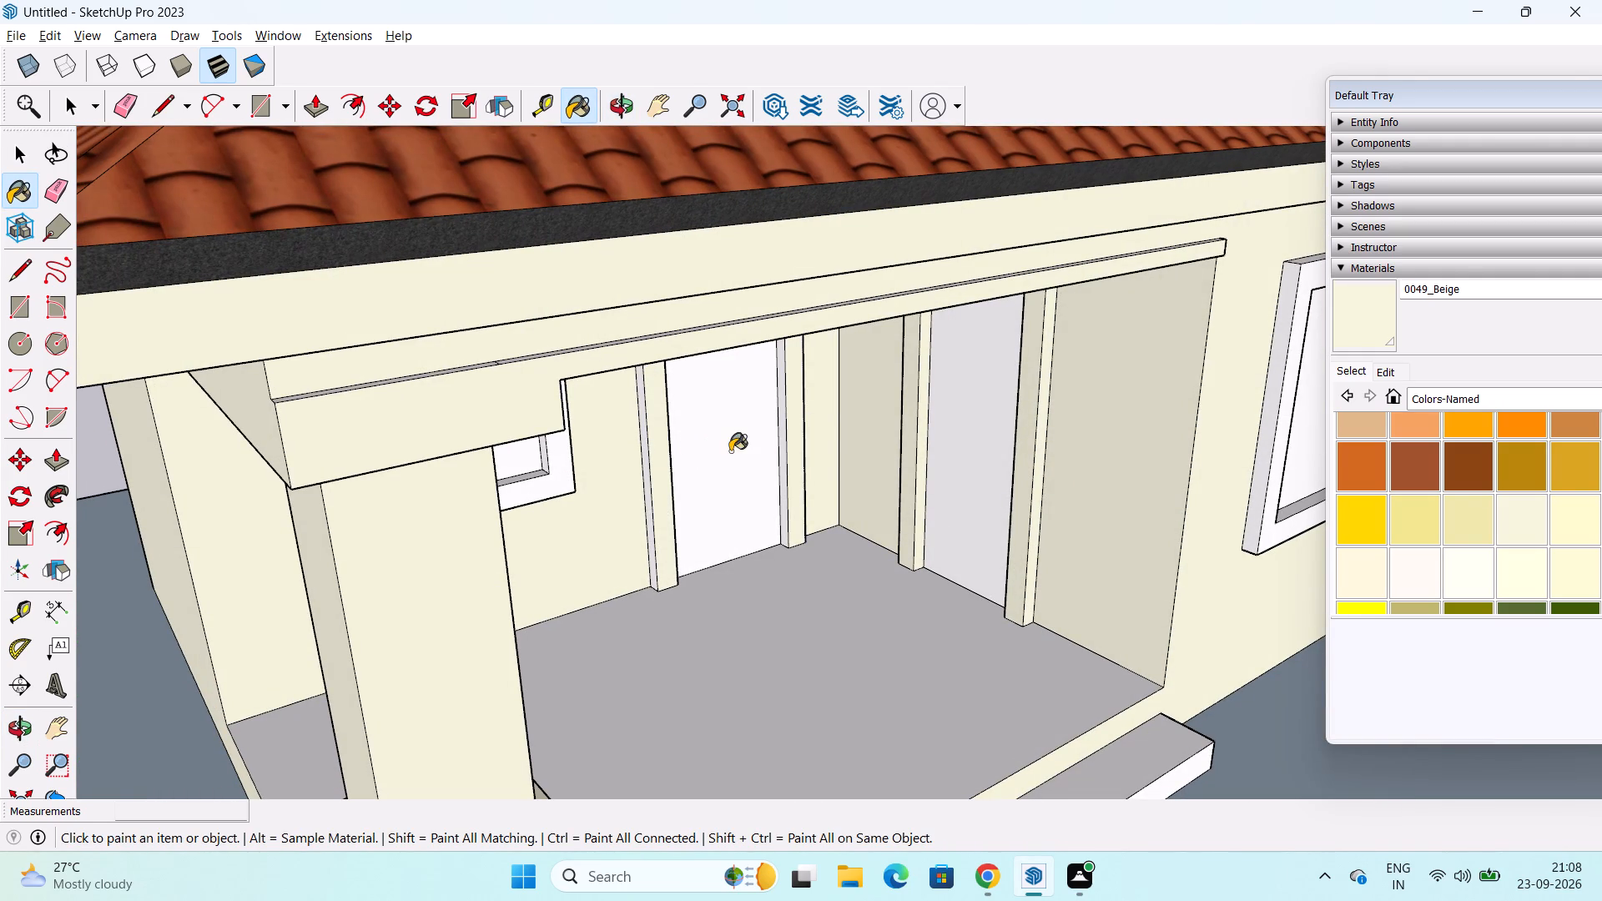
Paint both inner side reveals of the back-wall door frame with 0049_Beige.
{"action": "middle_click_drag", "start_coordinate": [753, 515], "coordinate": [618, 469]}
{"action": "scroll", "coordinate": [742, 437], "scroll_direction": "up", "scroll_amount": 7}
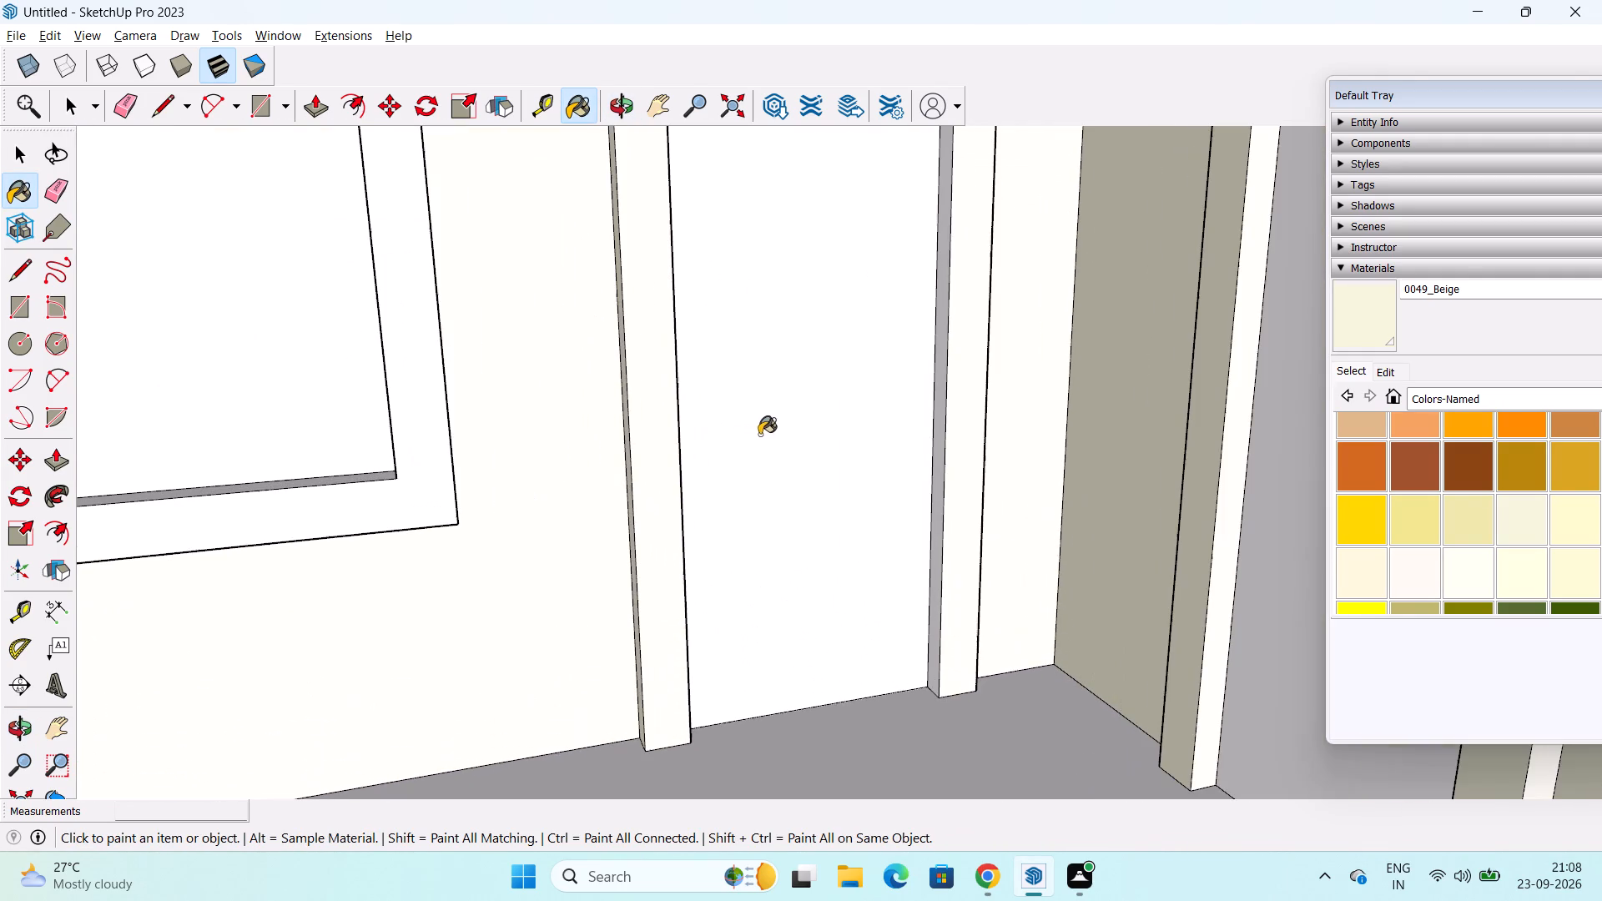
{"action": "left_click", "coordinate": [938, 488]}
{"action": "middle_click_drag", "start_coordinate": [933, 493], "coordinate": [686, 507]}
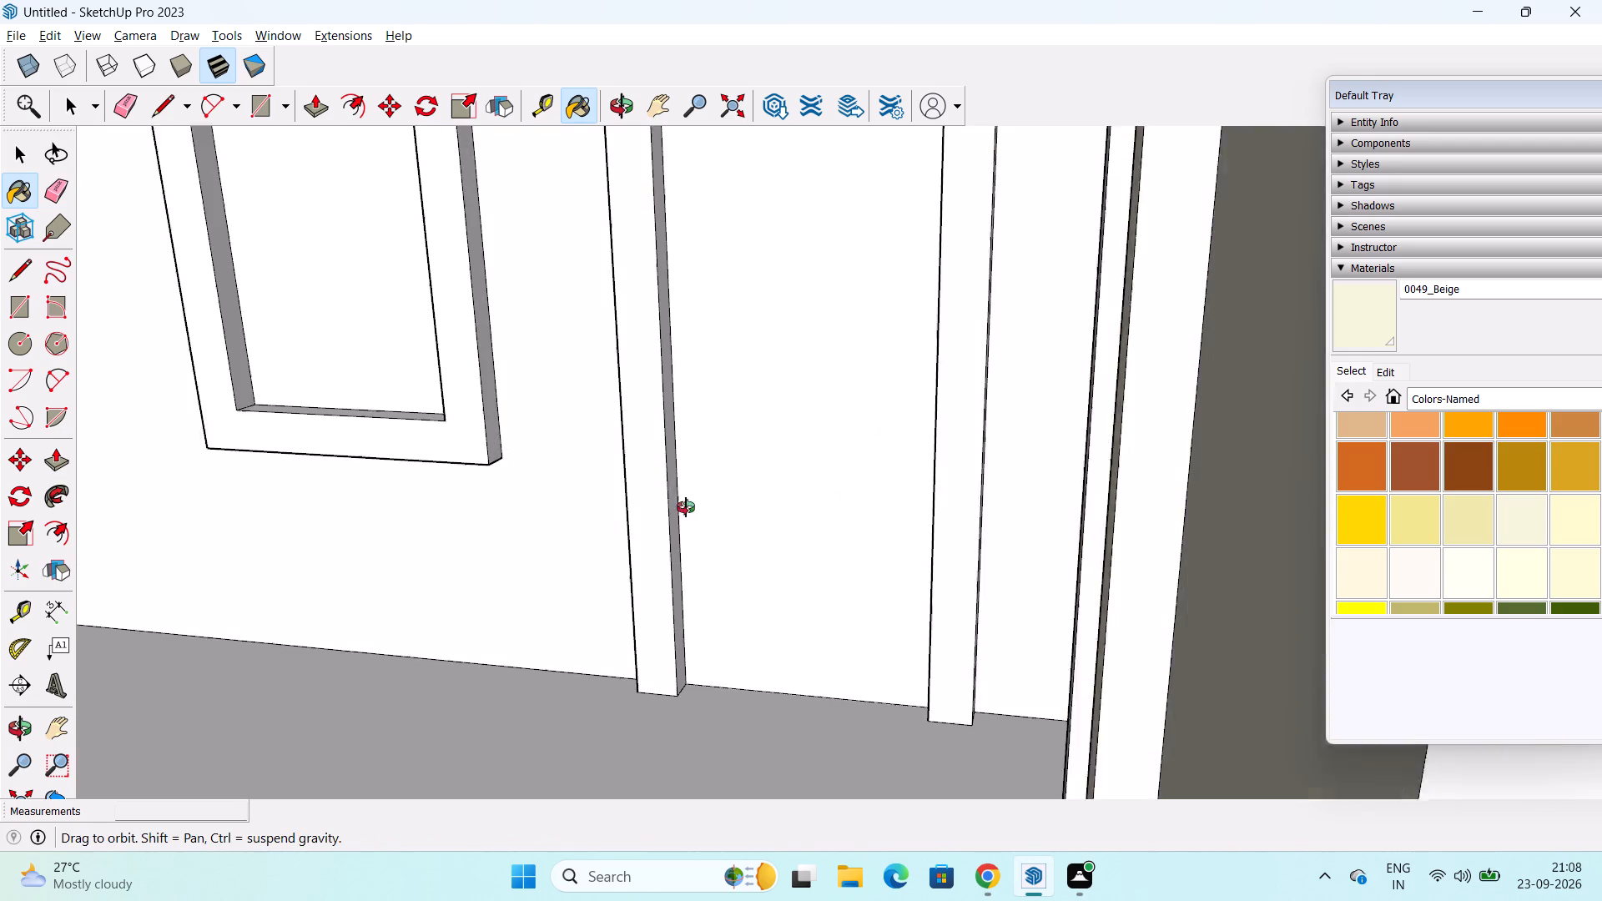
{"action": "middle_click_drag", "start_coordinate": [686, 507], "coordinate": [677, 507]}
{"action": "left_click", "coordinate": [673, 462]}
Paint the top inner reveal of the back-wall door frame with 0049_Beige.
{"action": "middle_click_drag", "start_coordinate": [741, 395], "coordinate": [697, 616]}
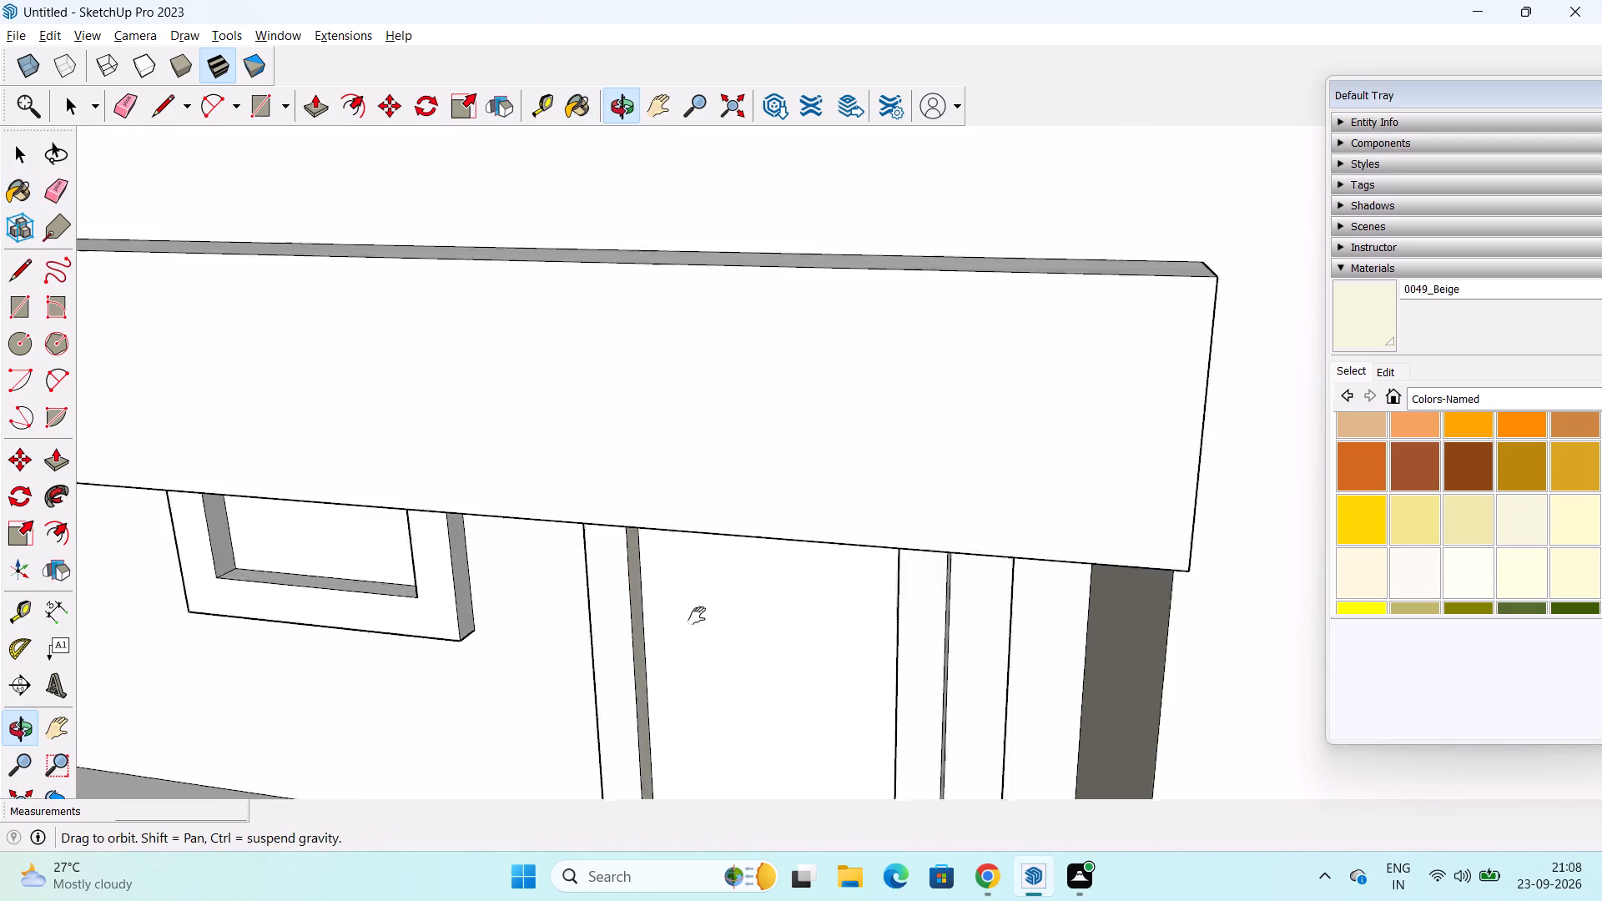
{"action": "middle_click_drag", "start_coordinate": [697, 616], "coordinate": [692, 637]}
{"action": "middle_click_drag", "start_coordinate": [692, 637], "coordinate": [840, 370]}
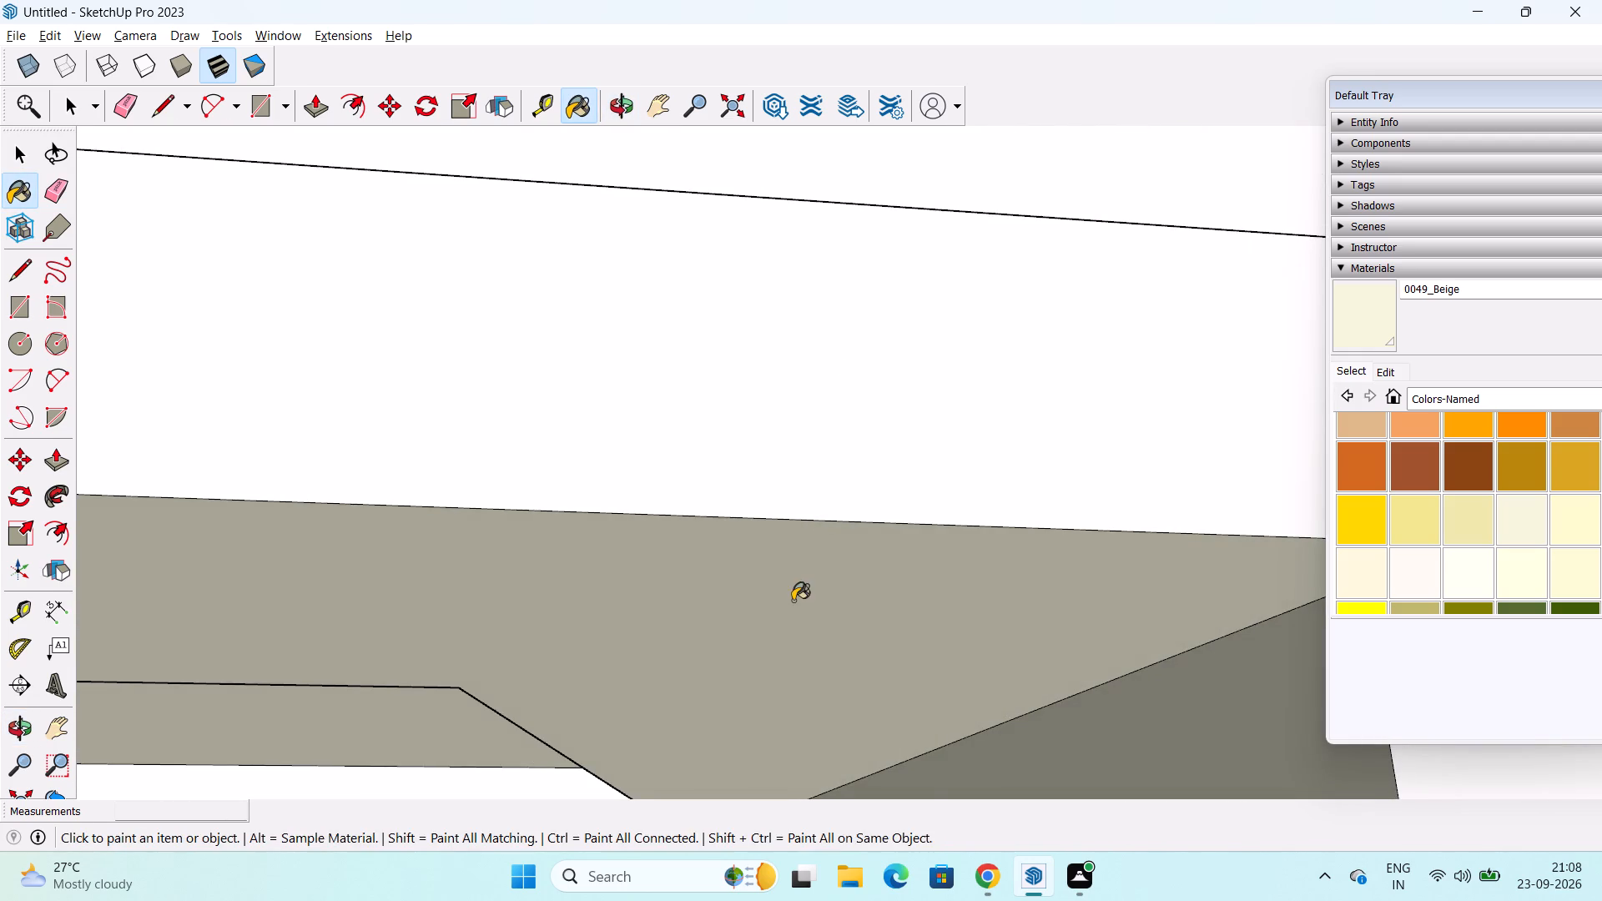
{"action": "middle_click_drag", "start_coordinate": [793, 601], "coordinate": [860, 467]}
{"action": "scroll", "coordinate": [851, 481], "scroll_direction": "down", "scroll_amount": 9}
{"action": "scroll", "coordinate": [826, 586], "scroll_direction": "down", "scroll_amount": 2}
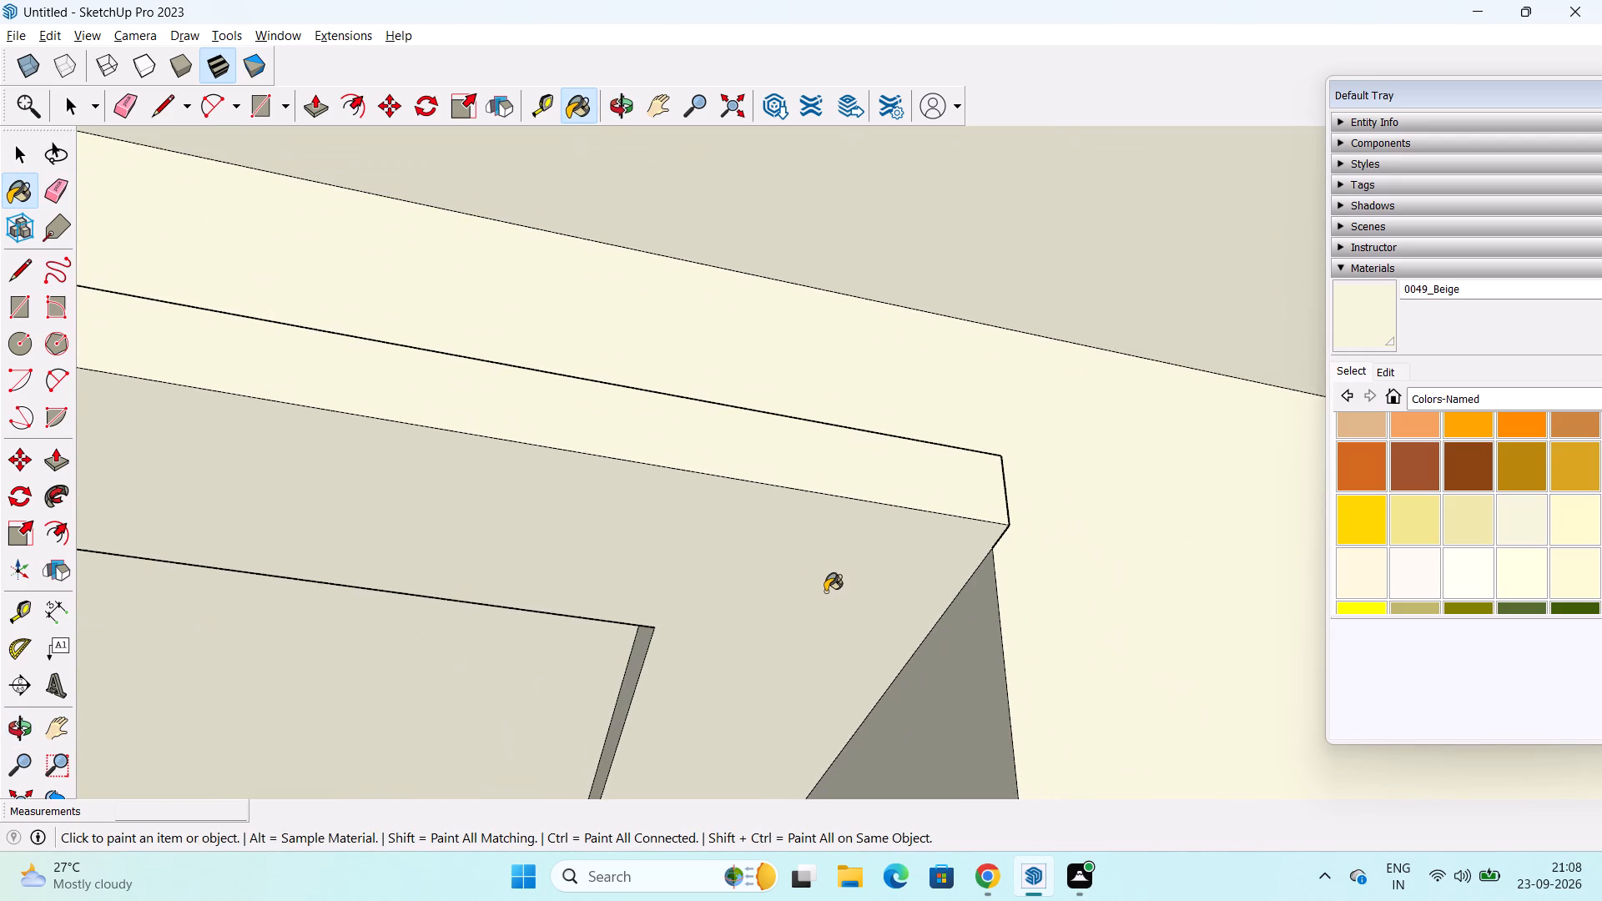
{"action": "scroll", "coordinate": [825, 591], "scroll_direction": "down", "scroll_amount": 5}
{"action": "middle_click_drag", "start_coordinate": [756, 672], "coordinate": [1267, 514], "text": "shift"}
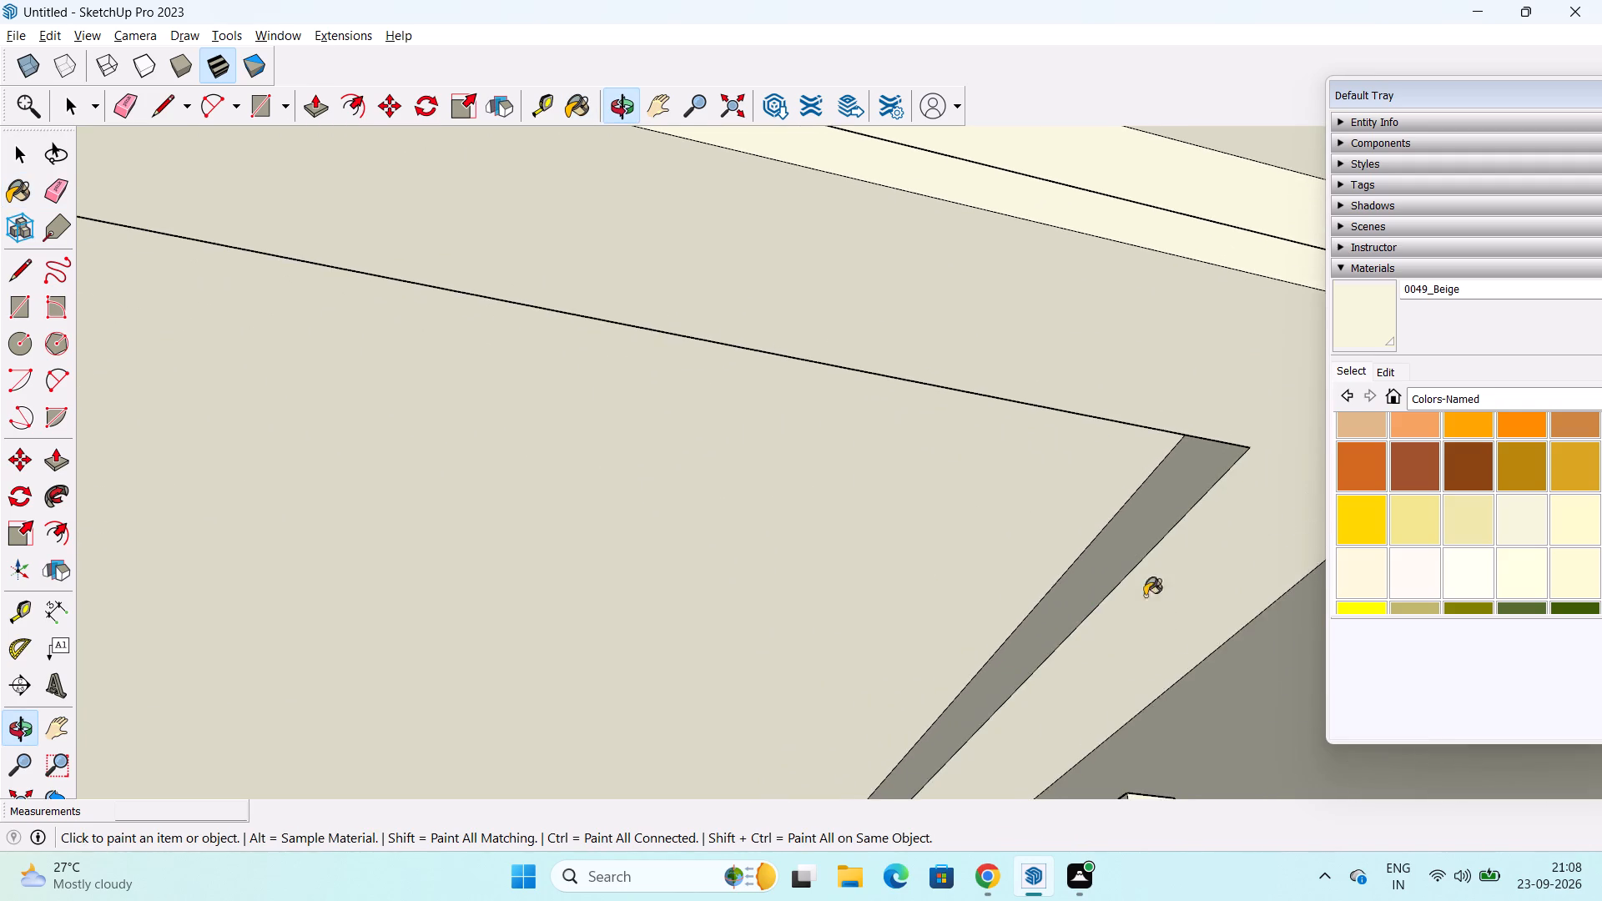
{"action": "scroll", "coordinate": [1094, 611], "scroll_direction": "down", "scroll_amount": 7}
{"action": "middle_click_drag", "start_coordinate": [917, 690], "coordinate": [1014, 473]}
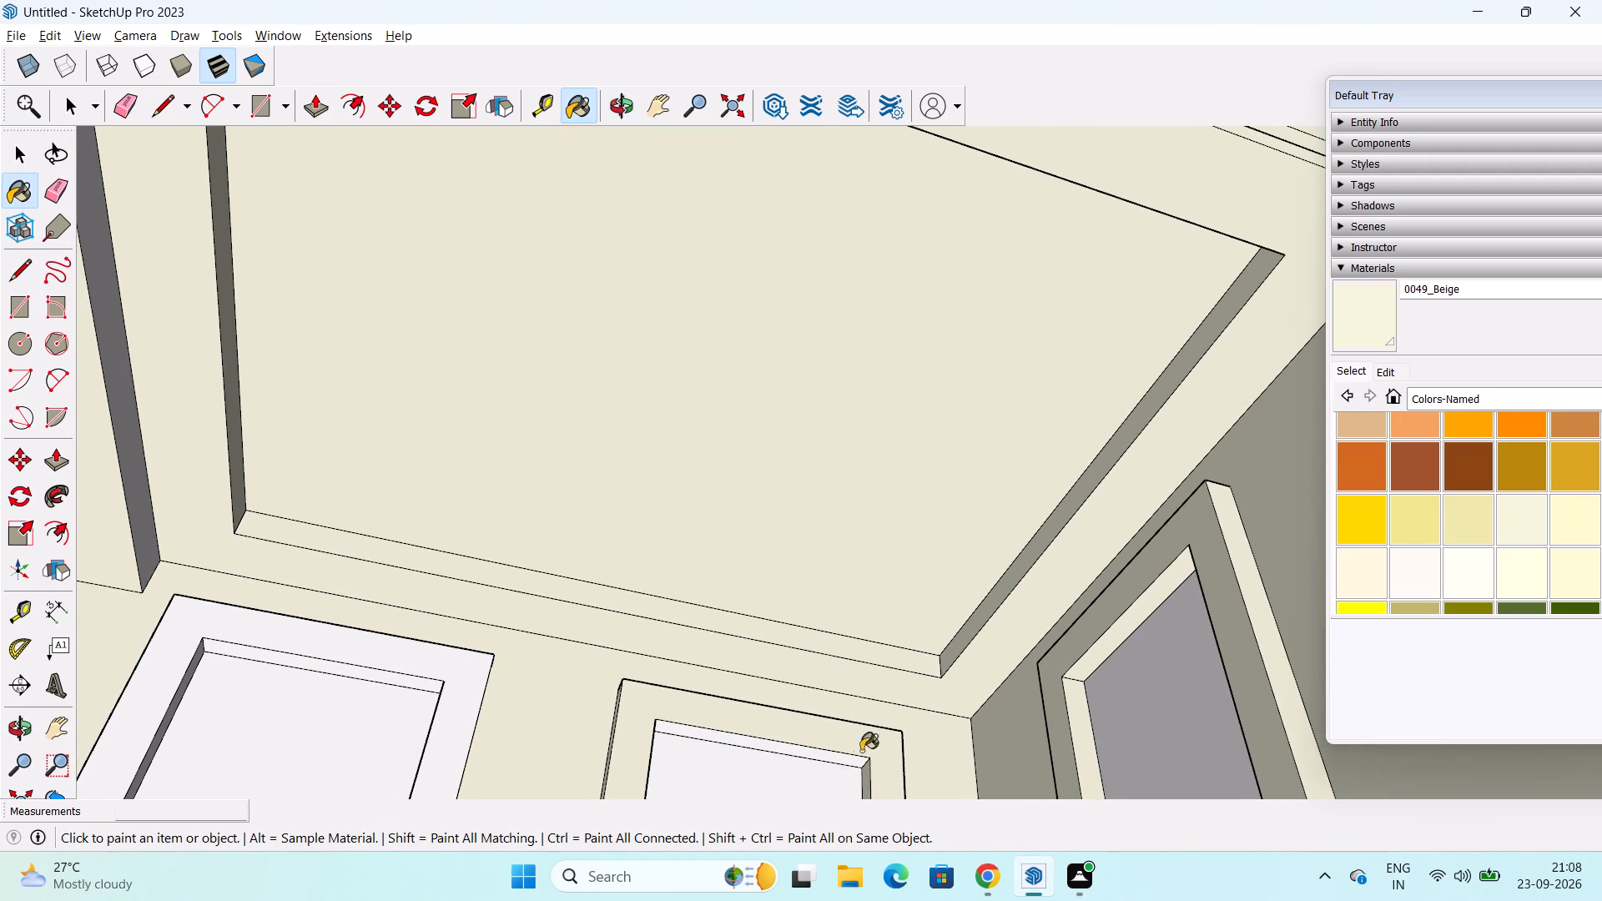
{"action": "left_click", "coordinate": [802, 750]}
Paint the top edge and the remaining outer side edge of the back-wall door frame with 0049_Beige.
{"action": "middle_click_drag", "start_coordinate": [831, 730], "coordinate": [703, 741]}
{"action": "middle_click_drag", "start_coordinate": [909, 712], "coordinate": [904, 808]}
{"action": "scroll", "coordinate": [895, 776], "scroll_direction": "up", "scroll_amount": 2}
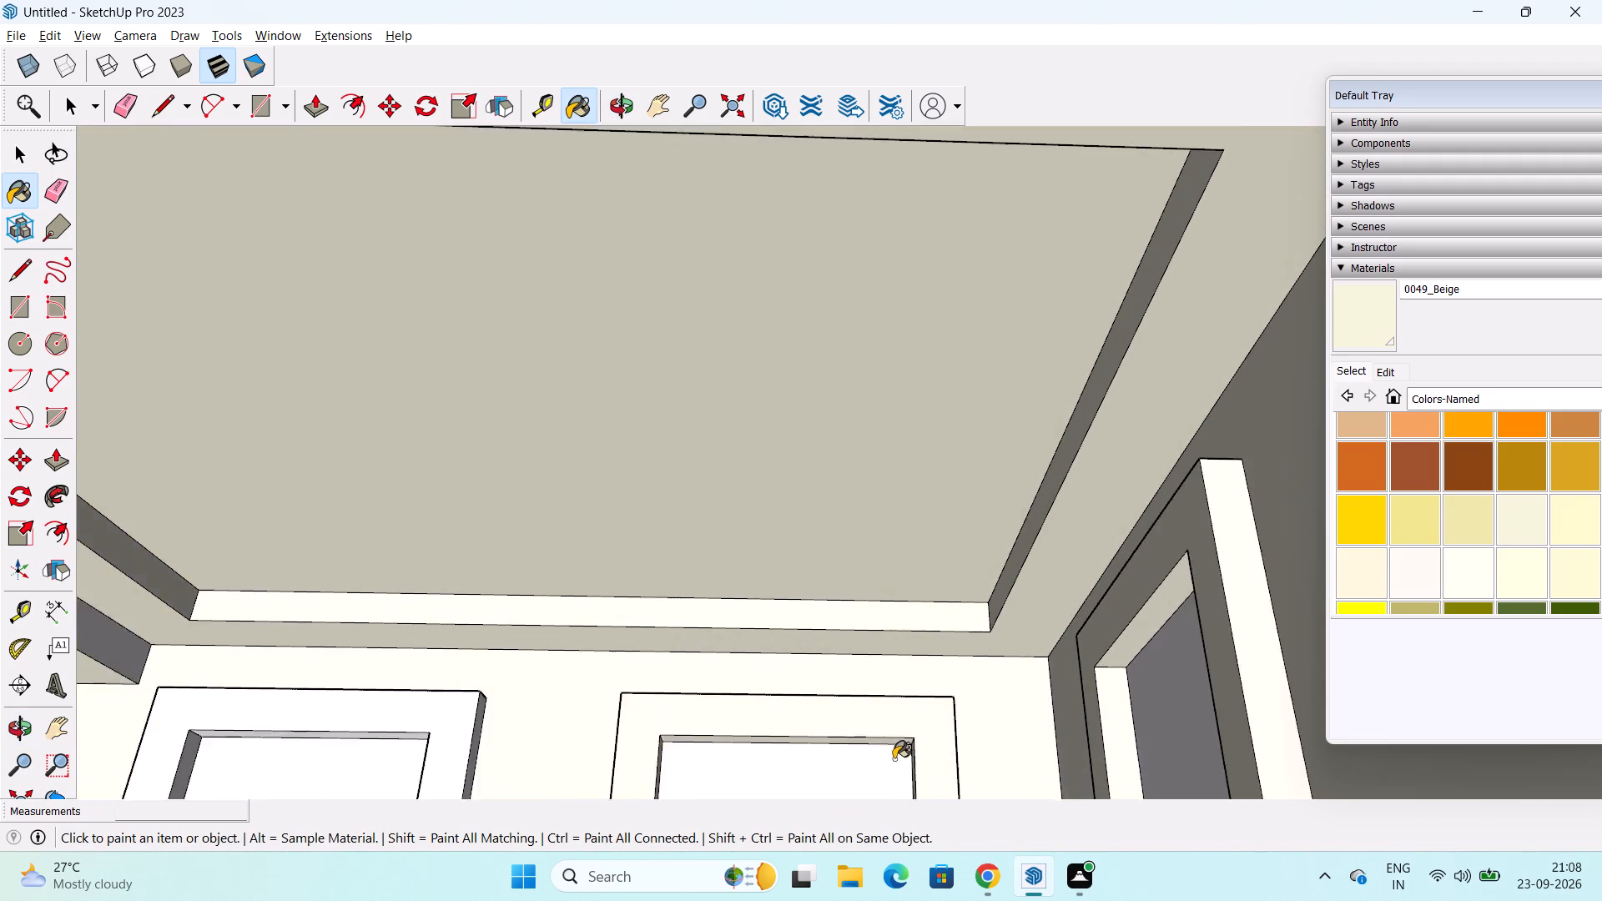
{"action": "scroll", "coordinate": [894, 759], "scroll_direction": "up", "scroll_amount": 6}
{"action": "middle_click_drag", "start_coordinate": [896, 702], "coordinate": [733, 767]}
{"action": "scroll", "coordinate": [915, 683], "scroll_direction": "up", "scroll_amount": 2}
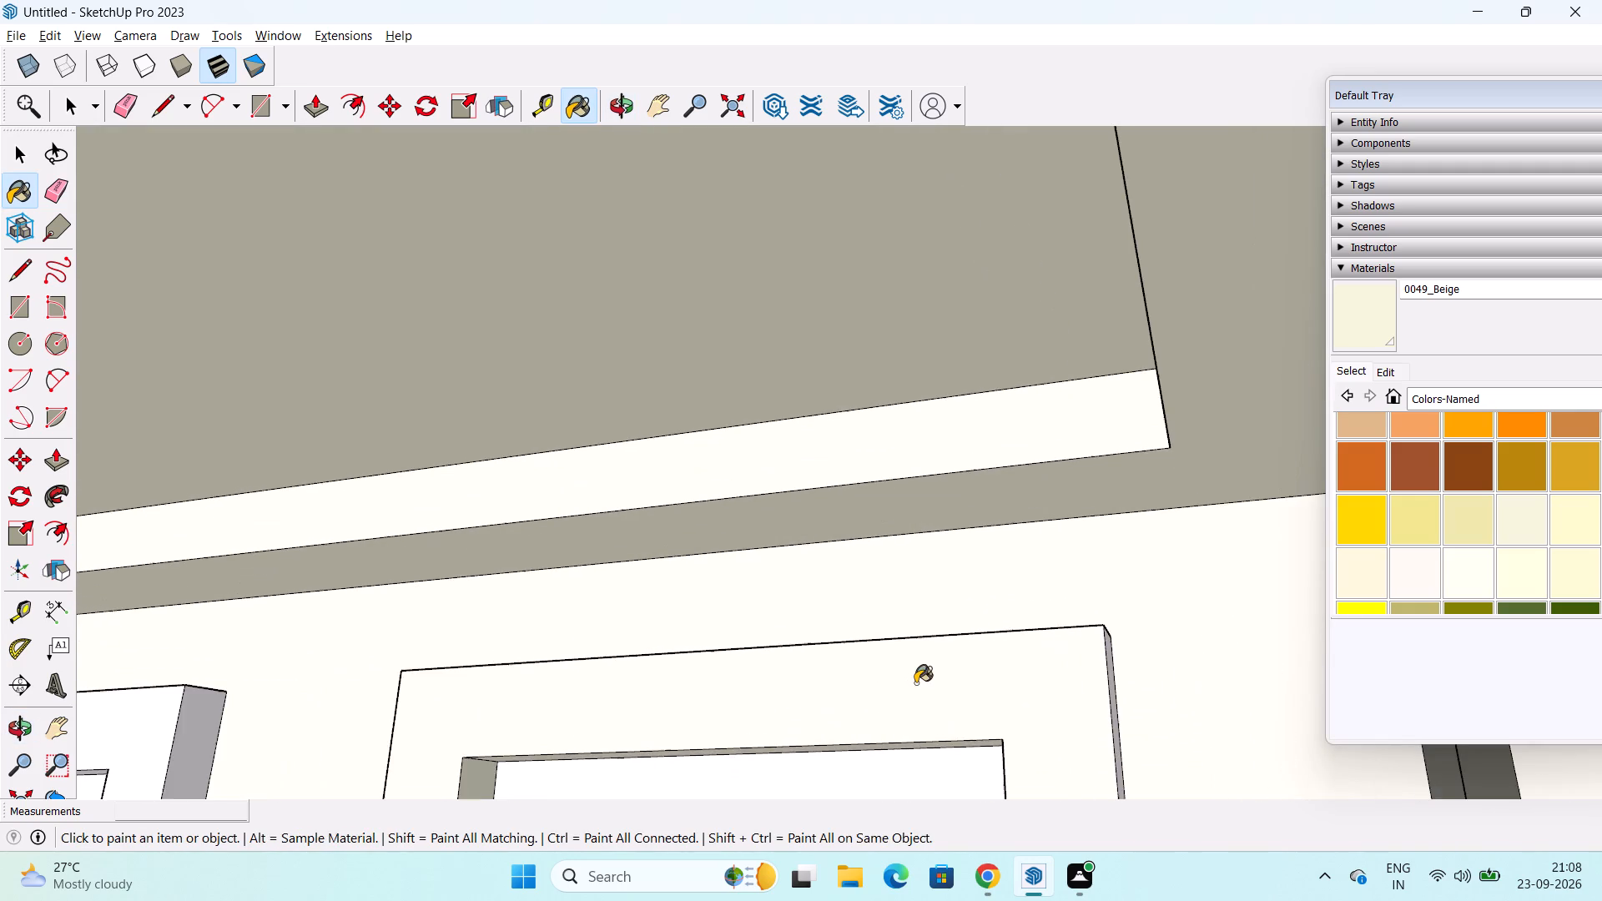
{"action": "scroll", "coordinate": [915, 683], "scroll_direction": "up", "scroll_amount": 1}
{"action": "middle_click_drag", "start_coordinate": [932, 681], "coordinate": [914, 793]}
{"action": "scroll", "coordinate": [1081, 703], "scroll_direction": "up", "scroll_amount": 4}
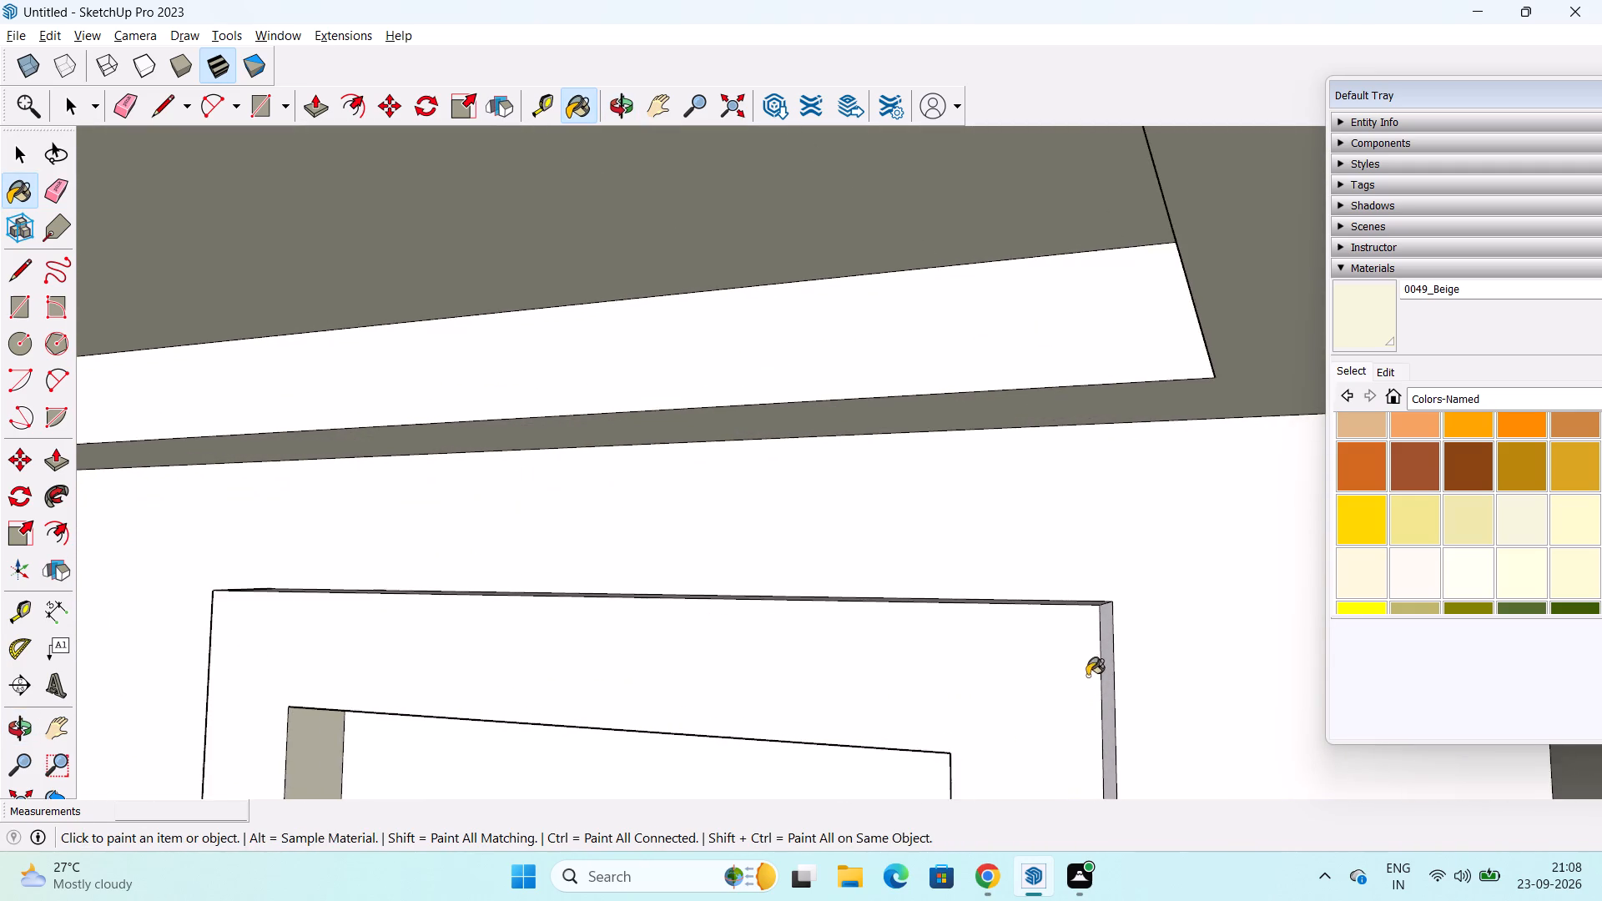
{"action": "middle_click_drag", "start_coordinate": [1089, 672], "coordinate": [1065, 727]}
{"action": "scroll", "coordinate": [1065, 718], "scroll_direction": "down", "scroll_amount": 1}
{"action": "middle_click_drag", "start_coordinate": [1076, 671], "coordinate": [1169, 572]}
{"action": "middle_click_drag", "start_coordinate": [981, 677], "coordinate": [1150, 477]}
{"action": "scroll", "coordinate": [1084, 559], "scroll_direction": "down", "scroll_amount": 7}
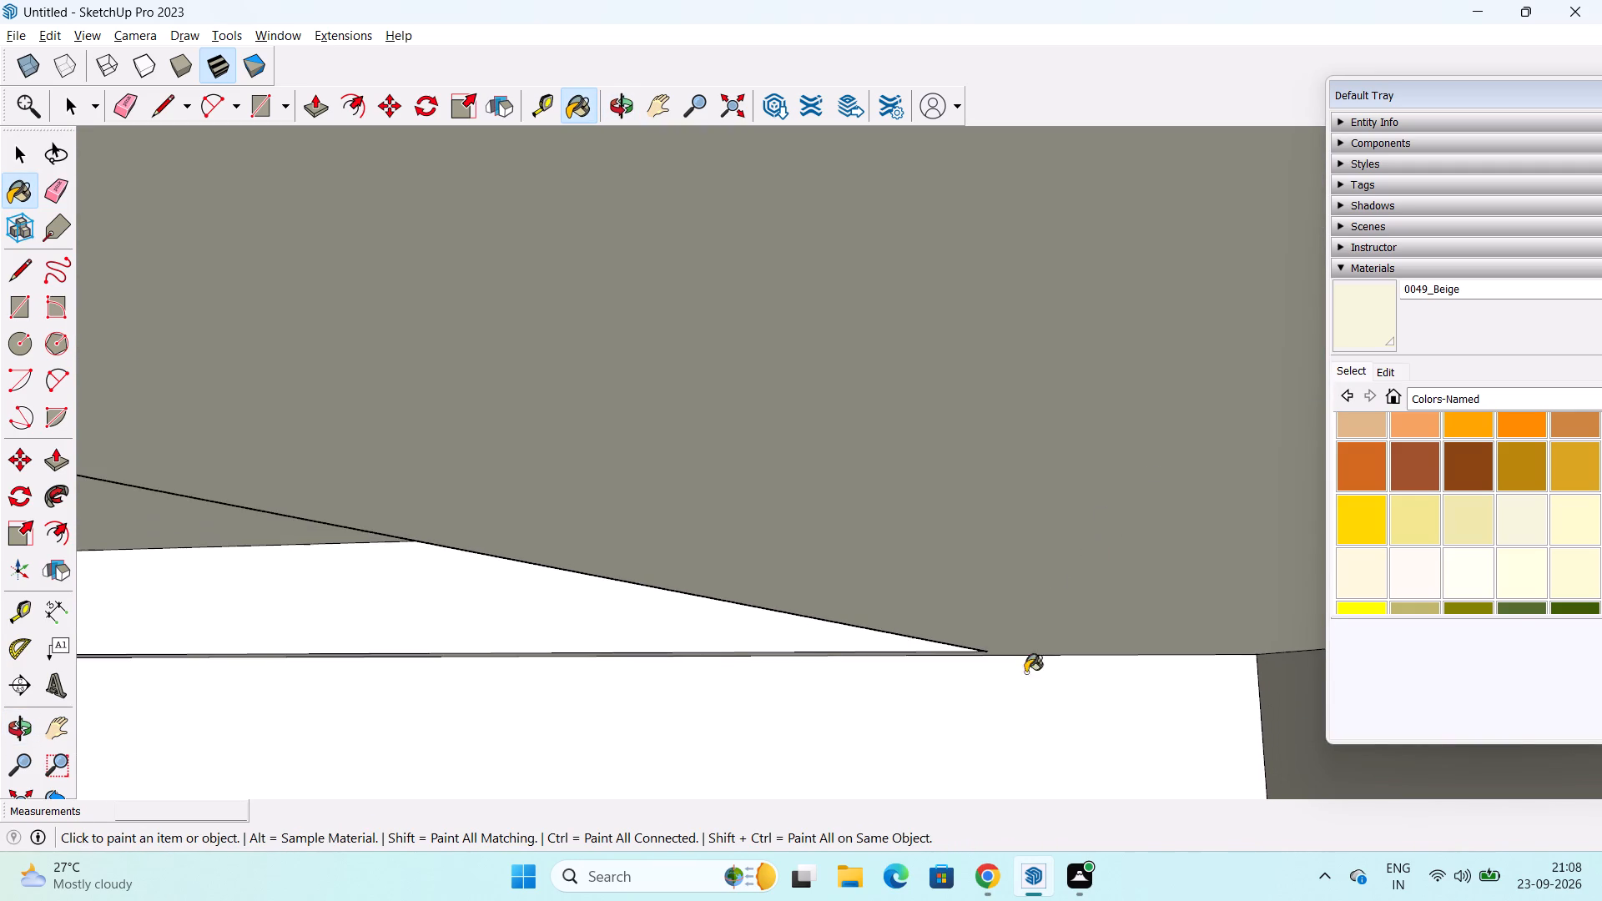
{"action": "scroll", "coordinate": [990, 692], "scroll_direction": "down", "scroll_amount": 7}
{"action": "middle_click_drag", "start_coordinate": [930, 718], "coordinate": [1027, 581]}
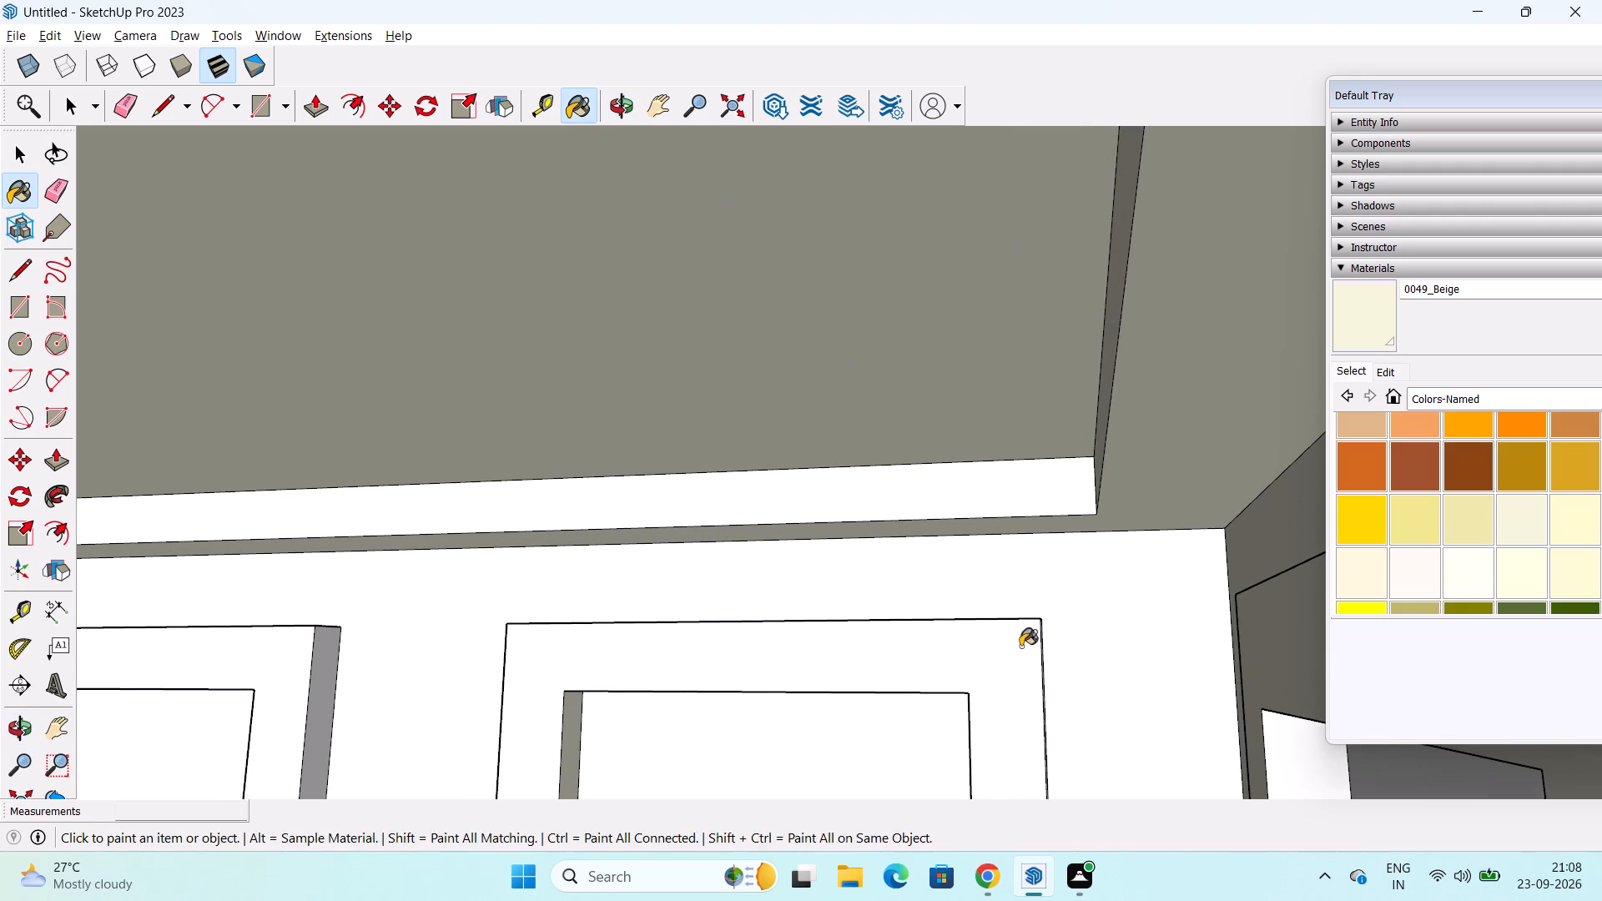
{"action": "middle_click_drag", "start_coordinate": [1021, 645], "coordinate": [977, 699]}
{"action": "scroll", "coordinate": [1015, 595], "scroll_direction": "up", "scroll_amount": 6}
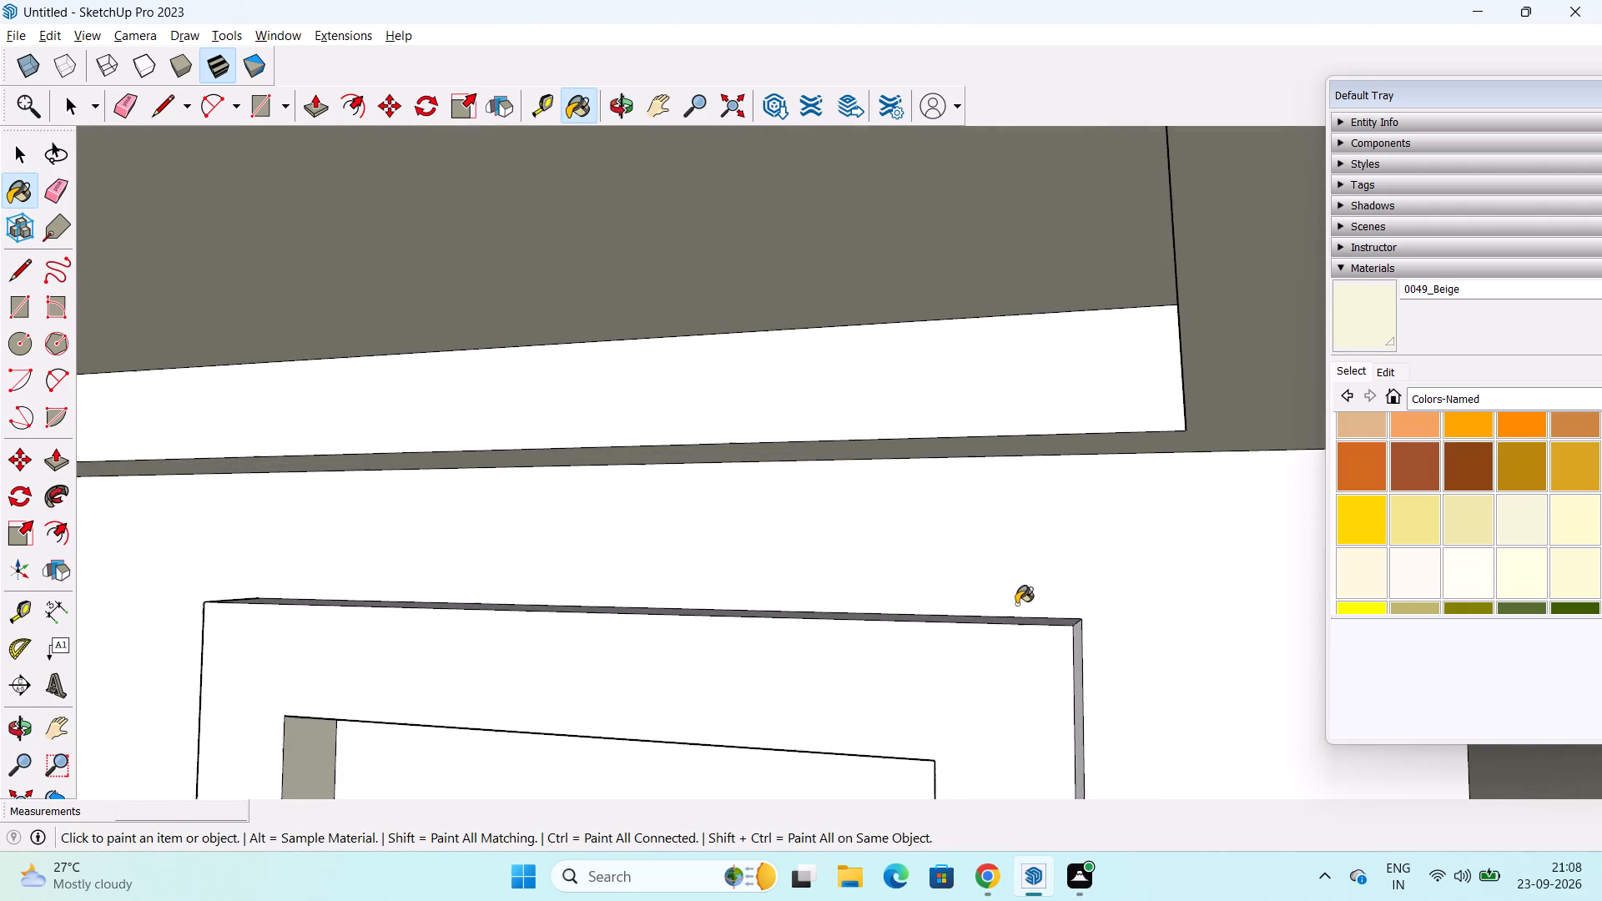
{"action": "middle_click_drag", "start_coordinate": [1018, 604], "coordinate": [1025, 586]}
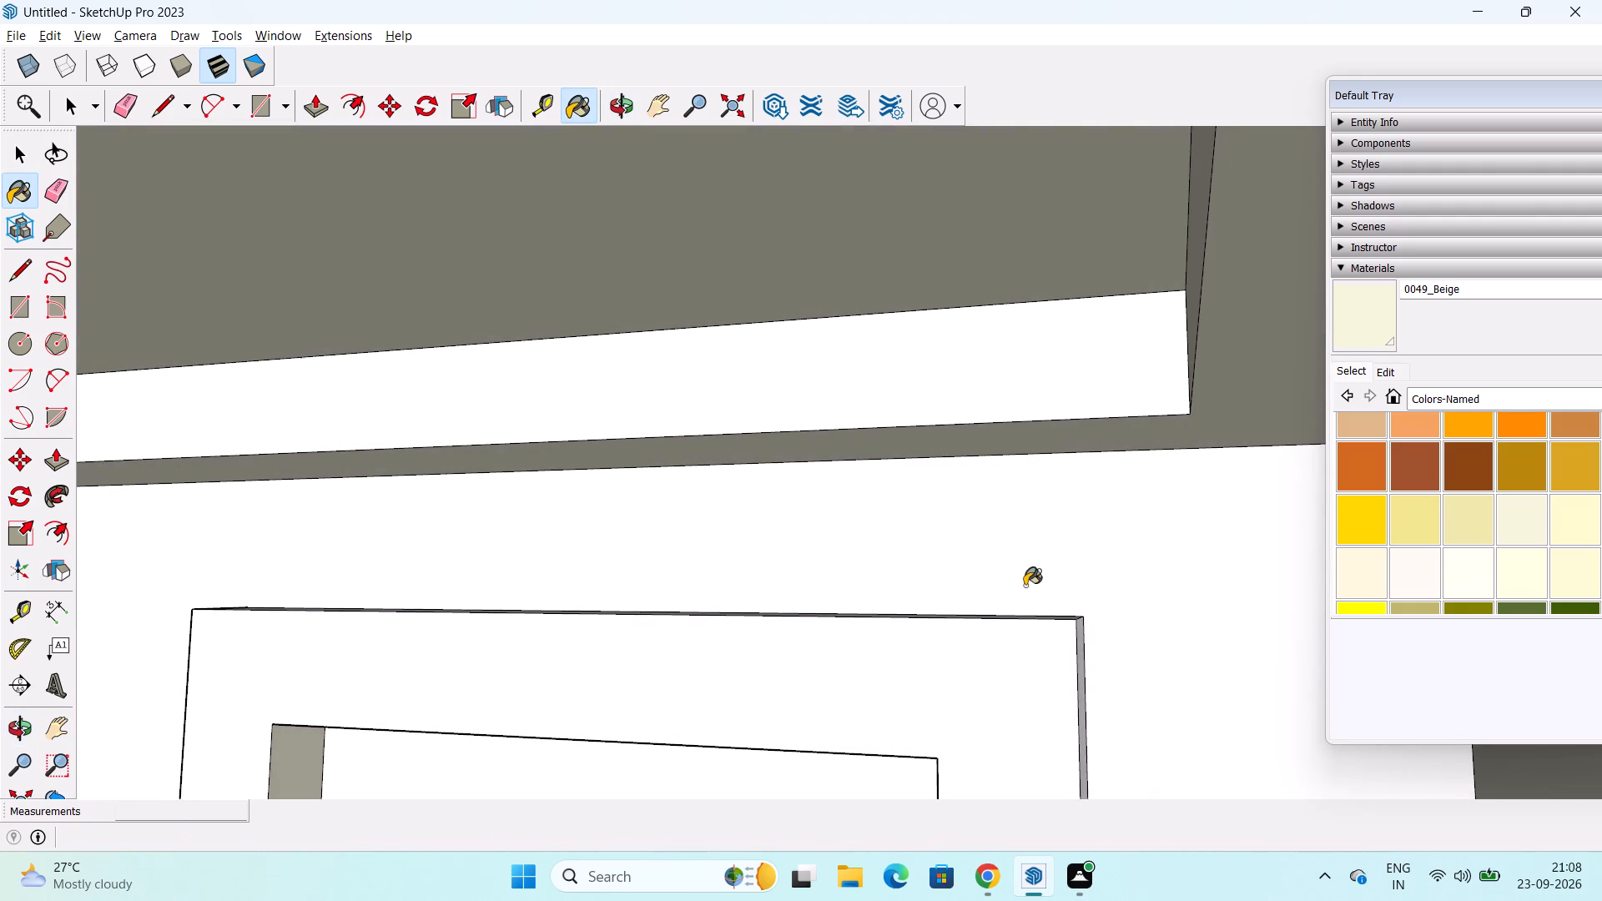
{"action": "middle_click_drag", "start_coordinate": [1025, 586], "coordinate": [1154, 375], "text": "shift"}
{"action": "middle_click_drag", "start_coordinate": [1154, 375], "coordinate": [1030, 460]}
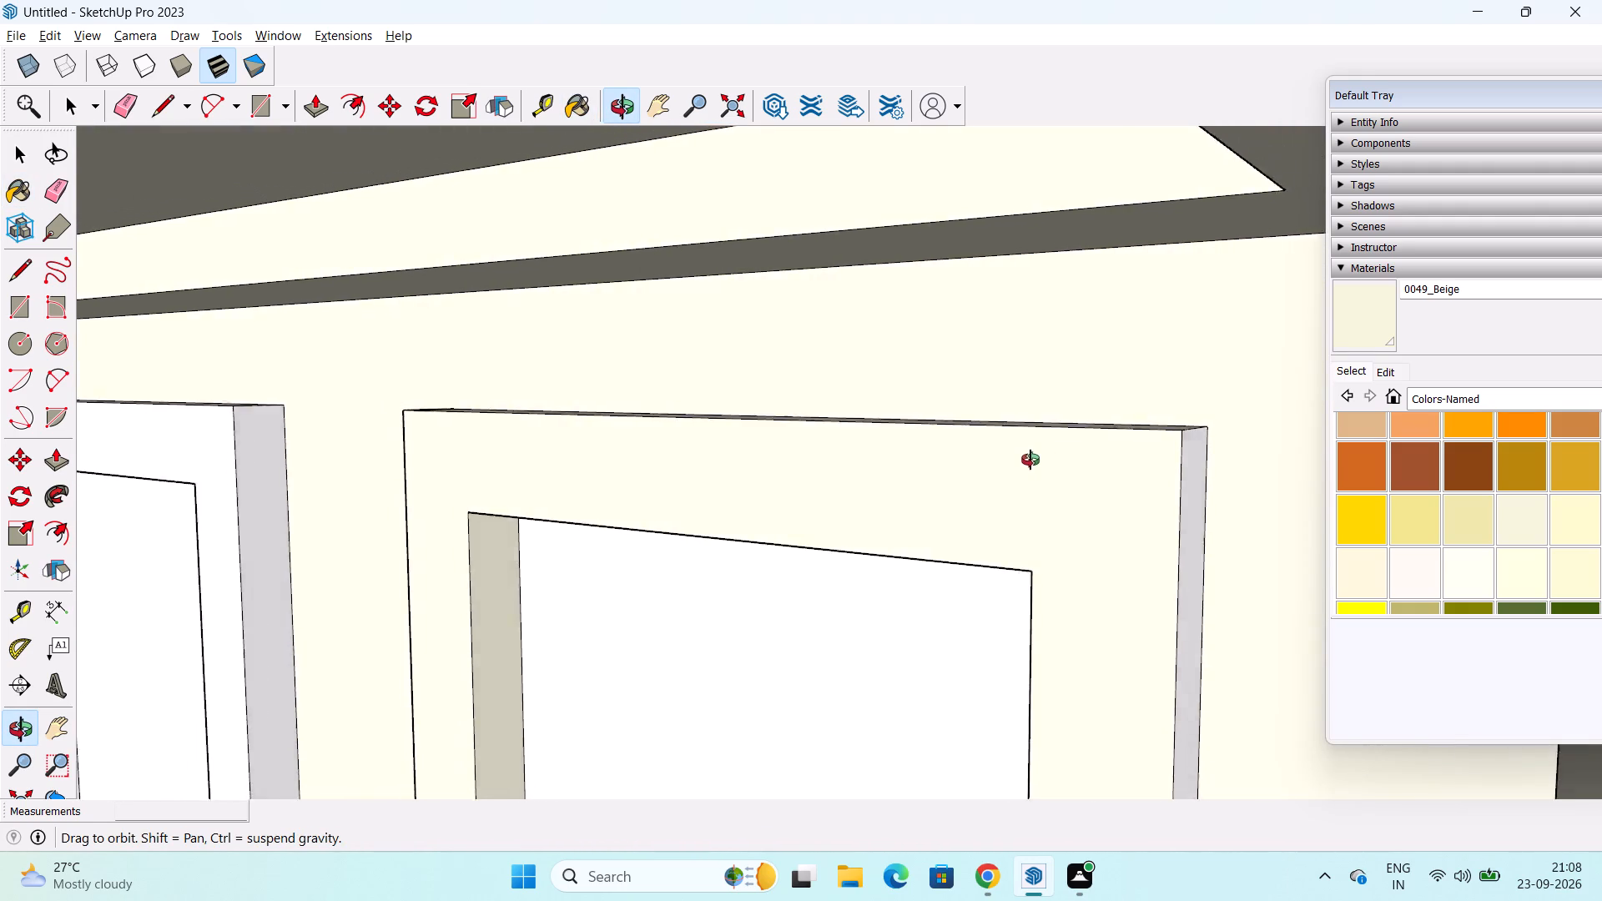
{"action": "middle_click_drag", "start_coordinate": [1030, 460], "coordinate": [1005, 491]}
{"action": "left_click", "coordinate": [1123, 449]}
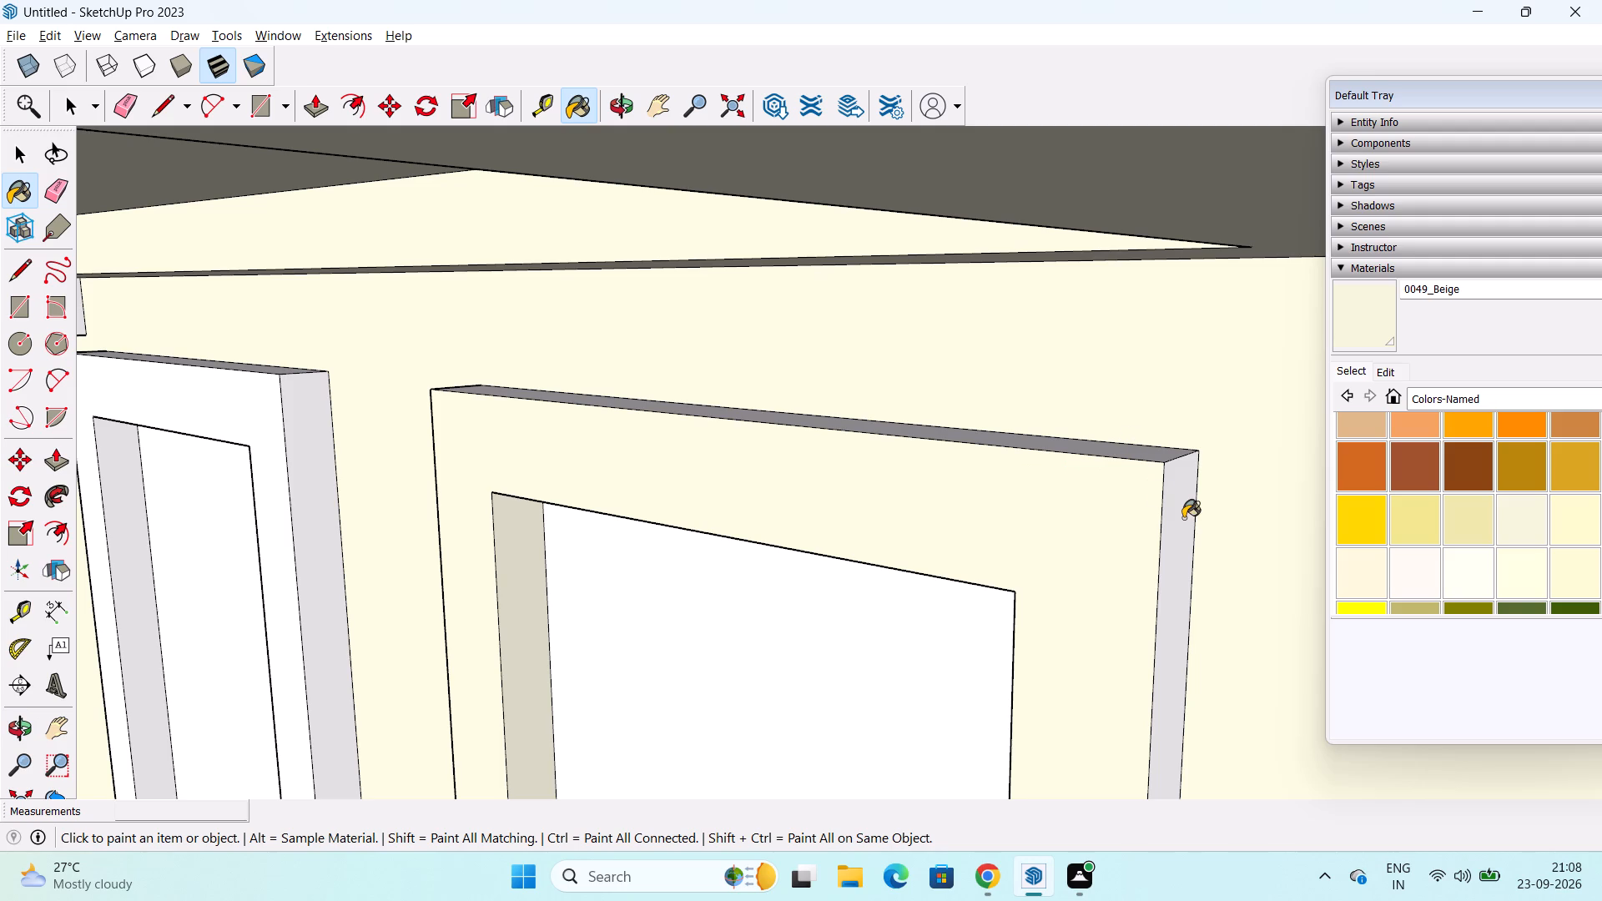
{"action": "left_click", "coordinate": [1183, 518]}
Paint the porch window frame's front face and door-side outer edge, and the adjoining porch beam's inner face, with 0049_Beige.
{"action": "middle_click_drag", "start_coordinate": [251, 578], "coordinate": [400, 554]}
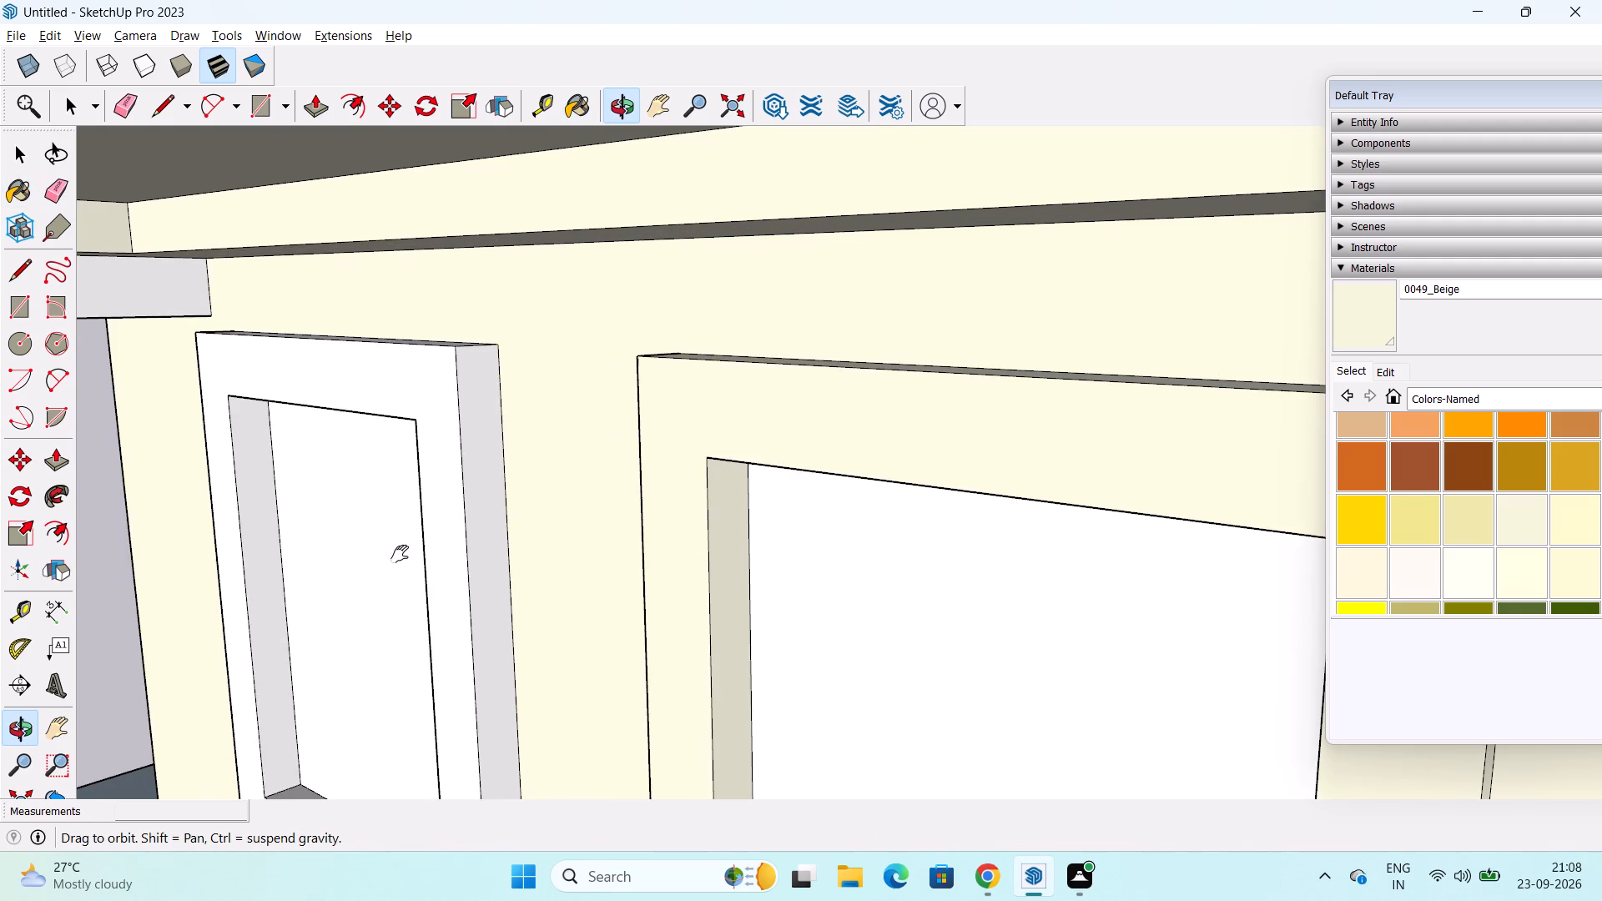
{"action": "middle_click_drag", "start_coordinate": [400, 554], "coordinate": [466, 545]}
{"action": "left_click", "coordinate": [453, 375]}
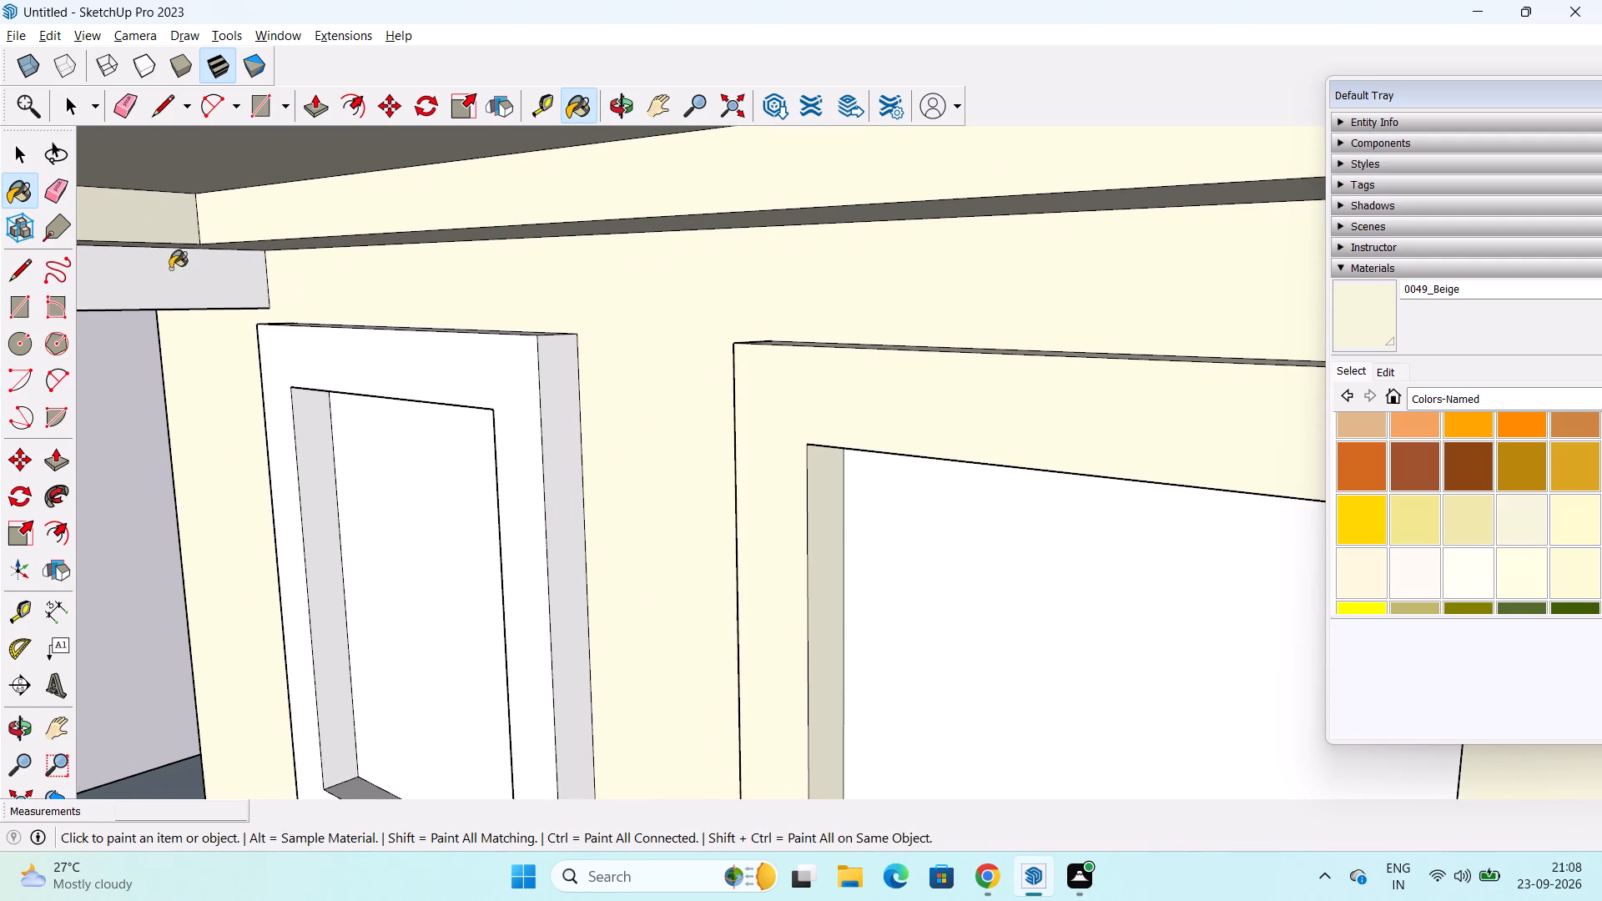
{"action": "left_click", "coordinate": [170, 269]}
{"action": "left_click", "coordinate": [557, 414]}
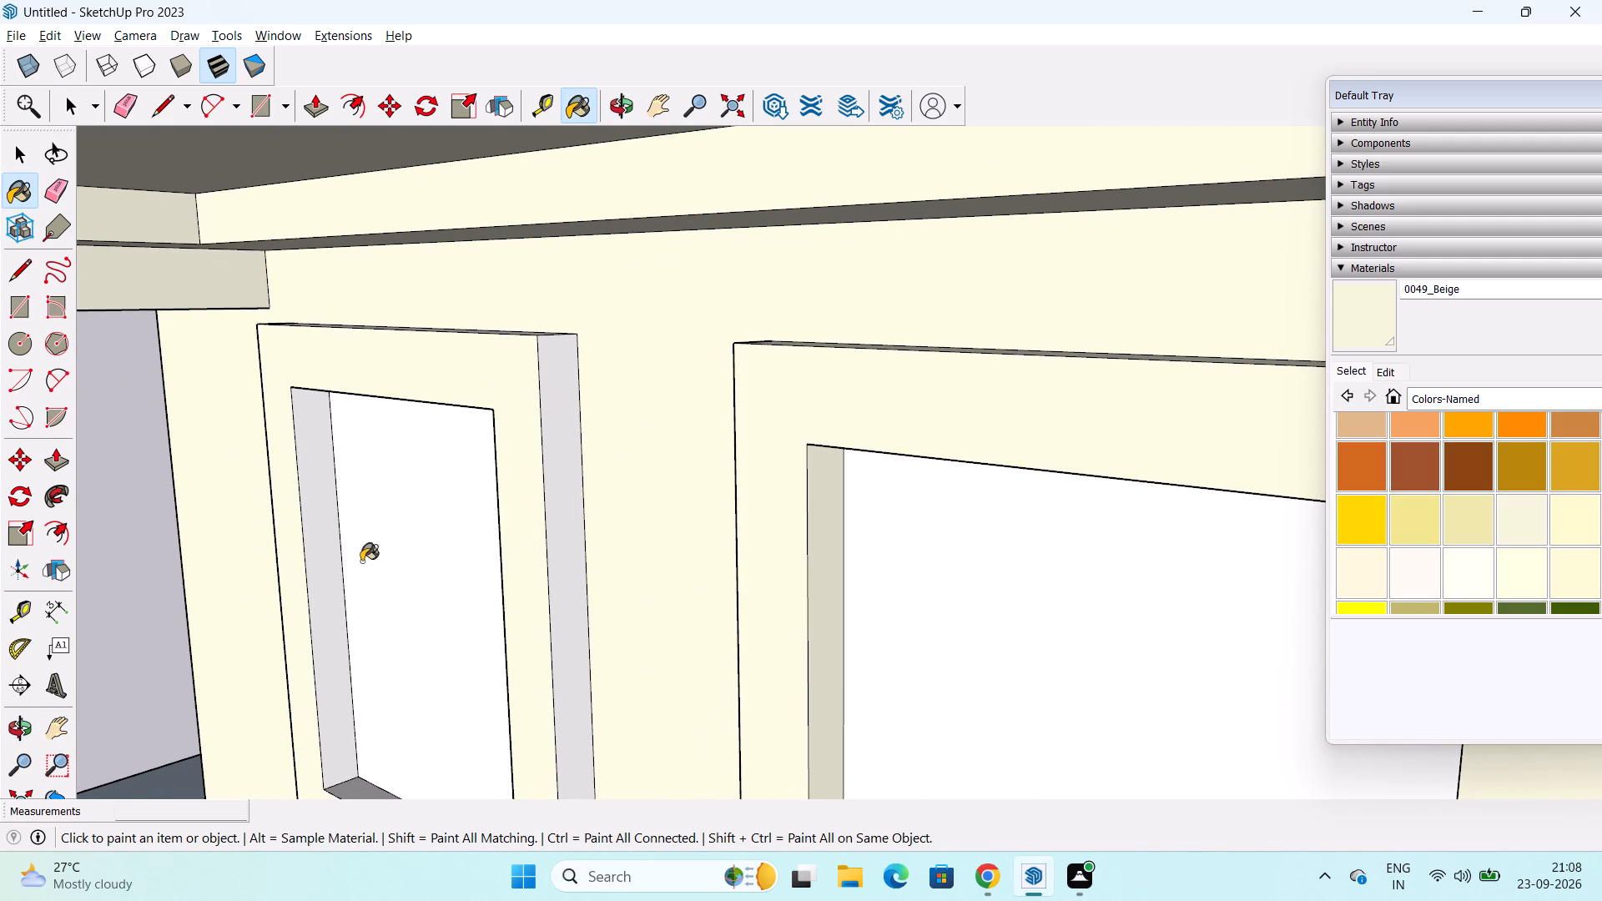
Paint the bottom reveal, one inner side reveal and the top edge of the porch window frame with 0049_Beige.
{"action": "left_click", "coordinate": [305, 551]}
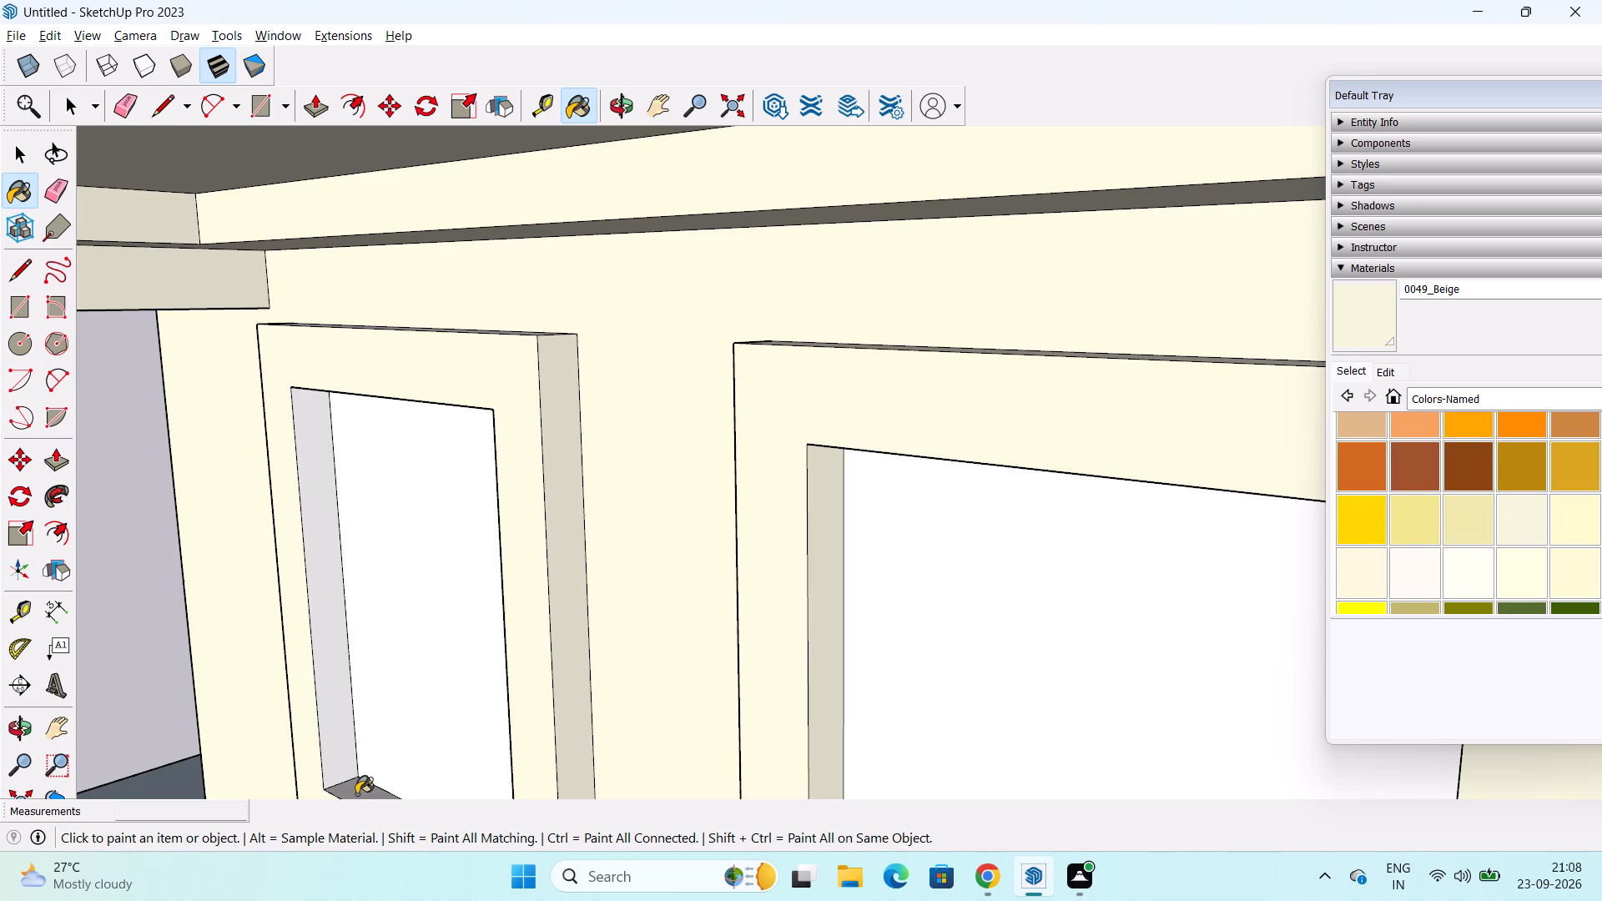
{"action": "left_click", "coordinate": [356, 794]}
{"action": "left_click", "coordinate": [332, 654]}
{"action": "middle_click", "coordinate": [441, 580]}
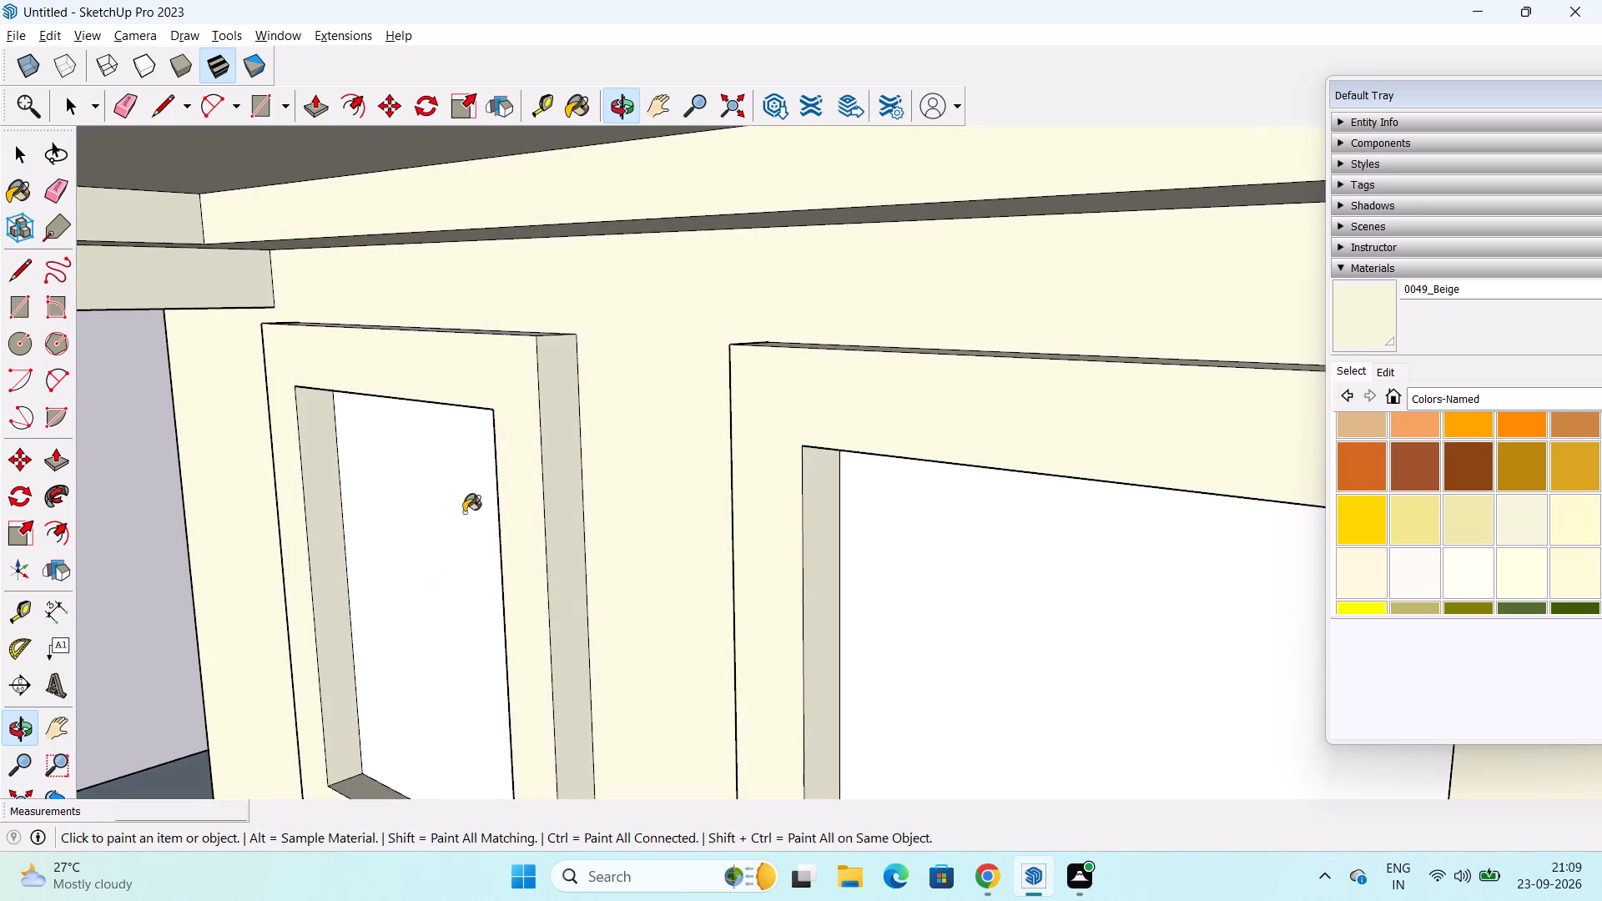
{"action": "scroll", "coordinate": [483, 438], "scroll_direction": "up", "scroll_amount": 3}
{"action": "middle_click_drag", "start_coordinate": [483, 433], "coordinate": [461, 480]}
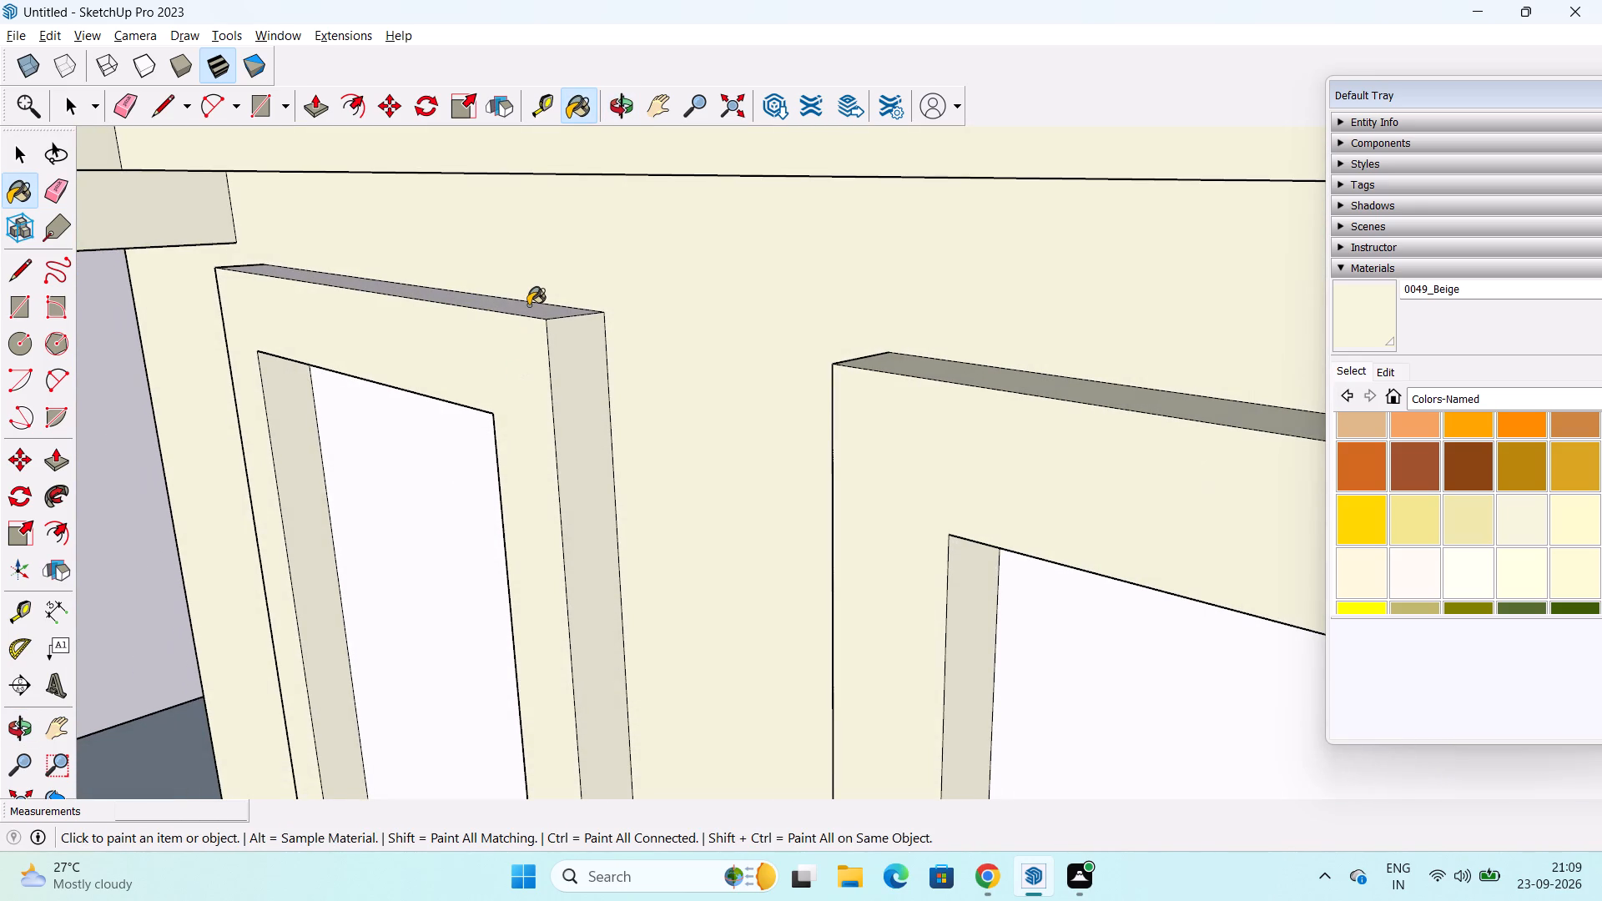
{"action": "left_click", "coordinate": [528, 305]}
Paint the remaining inner side reveal and outer side edge of the porch window frame with 0049_Beige.
{"action": "scroll", "coordinate": [421, 526], "scroll_direction": "down", "scroll_amount": 2}
{"action": "middle_click_drag", "start_coordinate": [421, 579], "coordinate": [616, 414]}
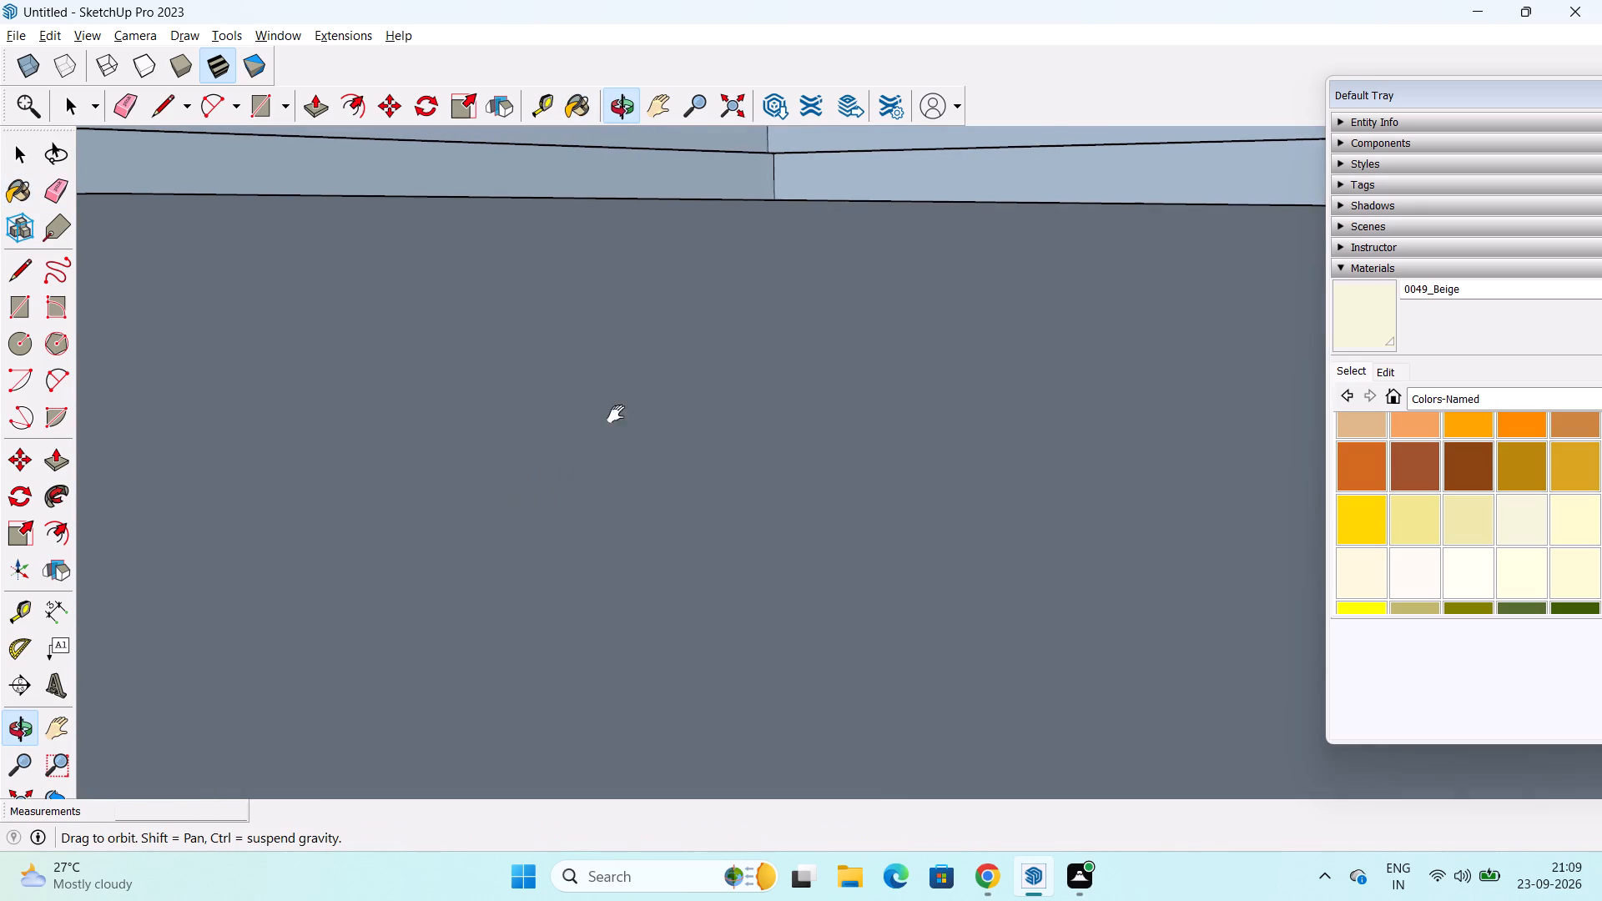
{"action": "middle_click_drag", "start_coordinate": [616, 414], "coordinate": [639, 400]}
{"action": "left_click", "coordinate": [728, 119]}
{"action": "middle_click_drag", "start_coordinate": [602, 496], "coordinate": [743, 486]}
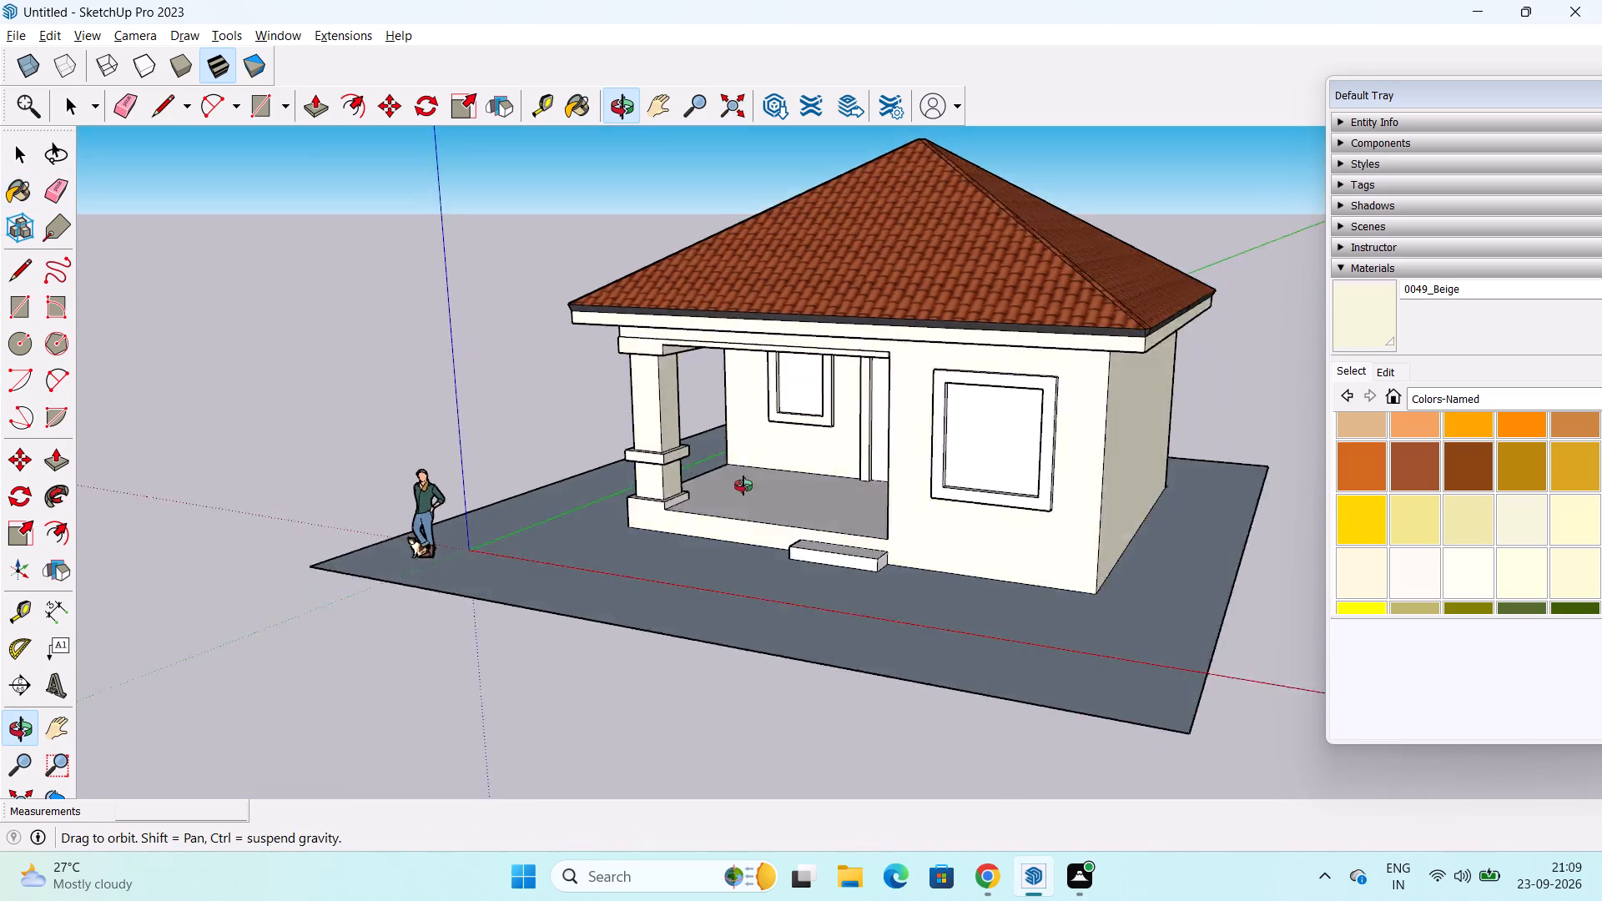
{"action": "middle_click_drag", "start_coordinate": [743, 486], "coordinate": [1062, 524]}
{"action": "middle_click_drag", "start_coordinate": [706, 571], "coordinate": [942, 543]}
{"action": "scroll", "coordinate": [659, 456], "scroll_direction": "up", "scroll_amount": 5}
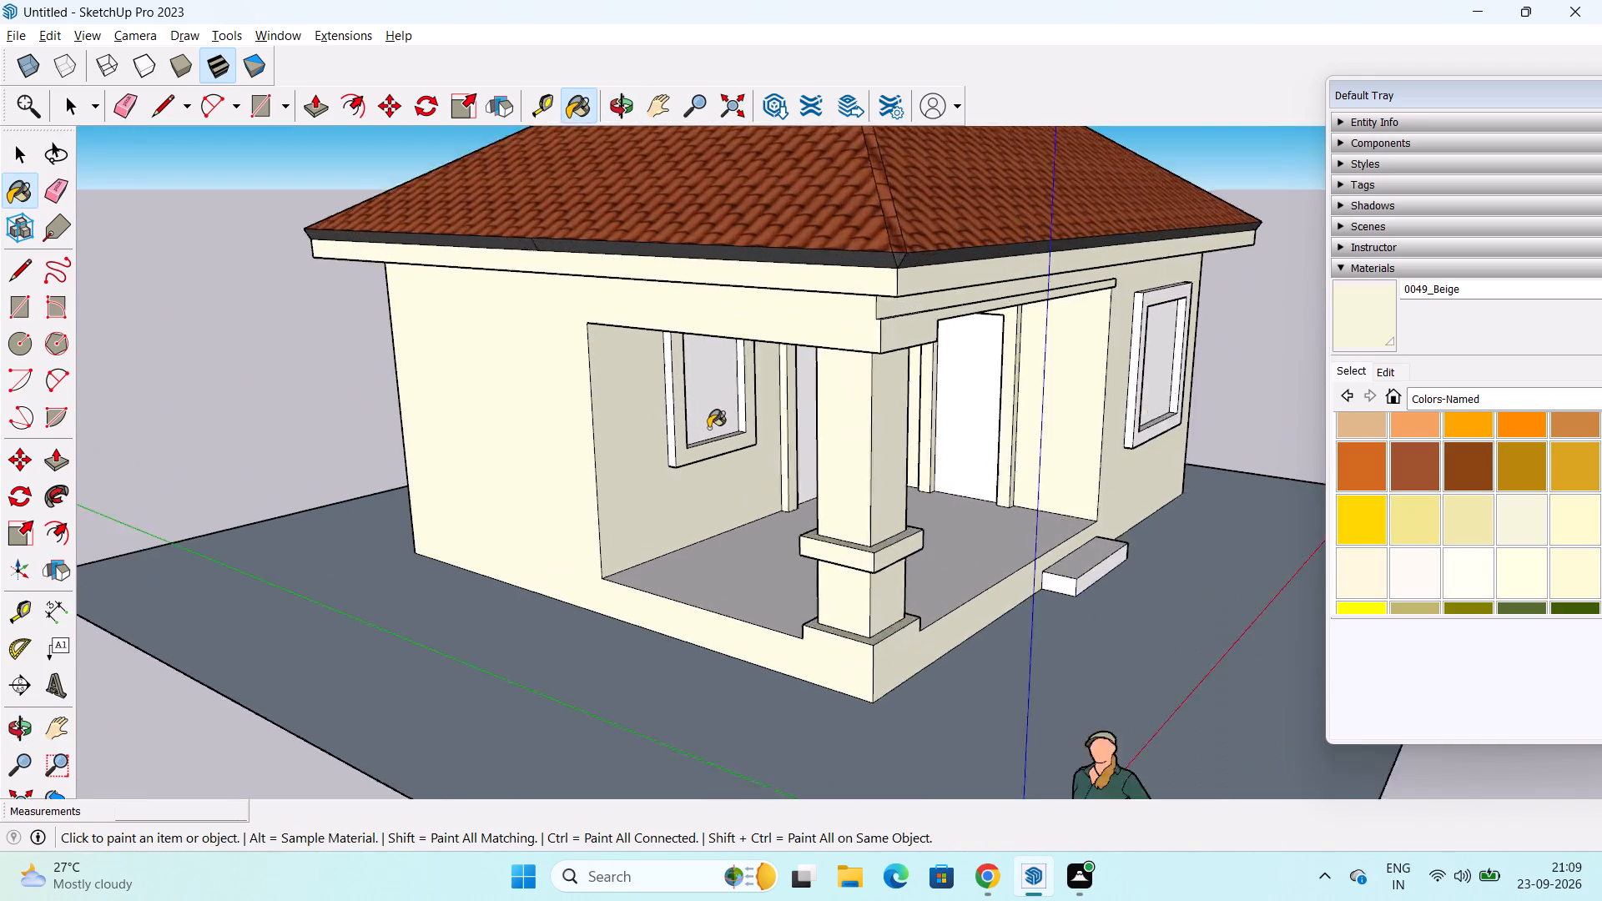
{"action": "scroll", "coordinate": [708, 428], "scroll_direction": "up", "scroll_amount": 4}
{"action": "left_click", "coordinate": [758, 369]}
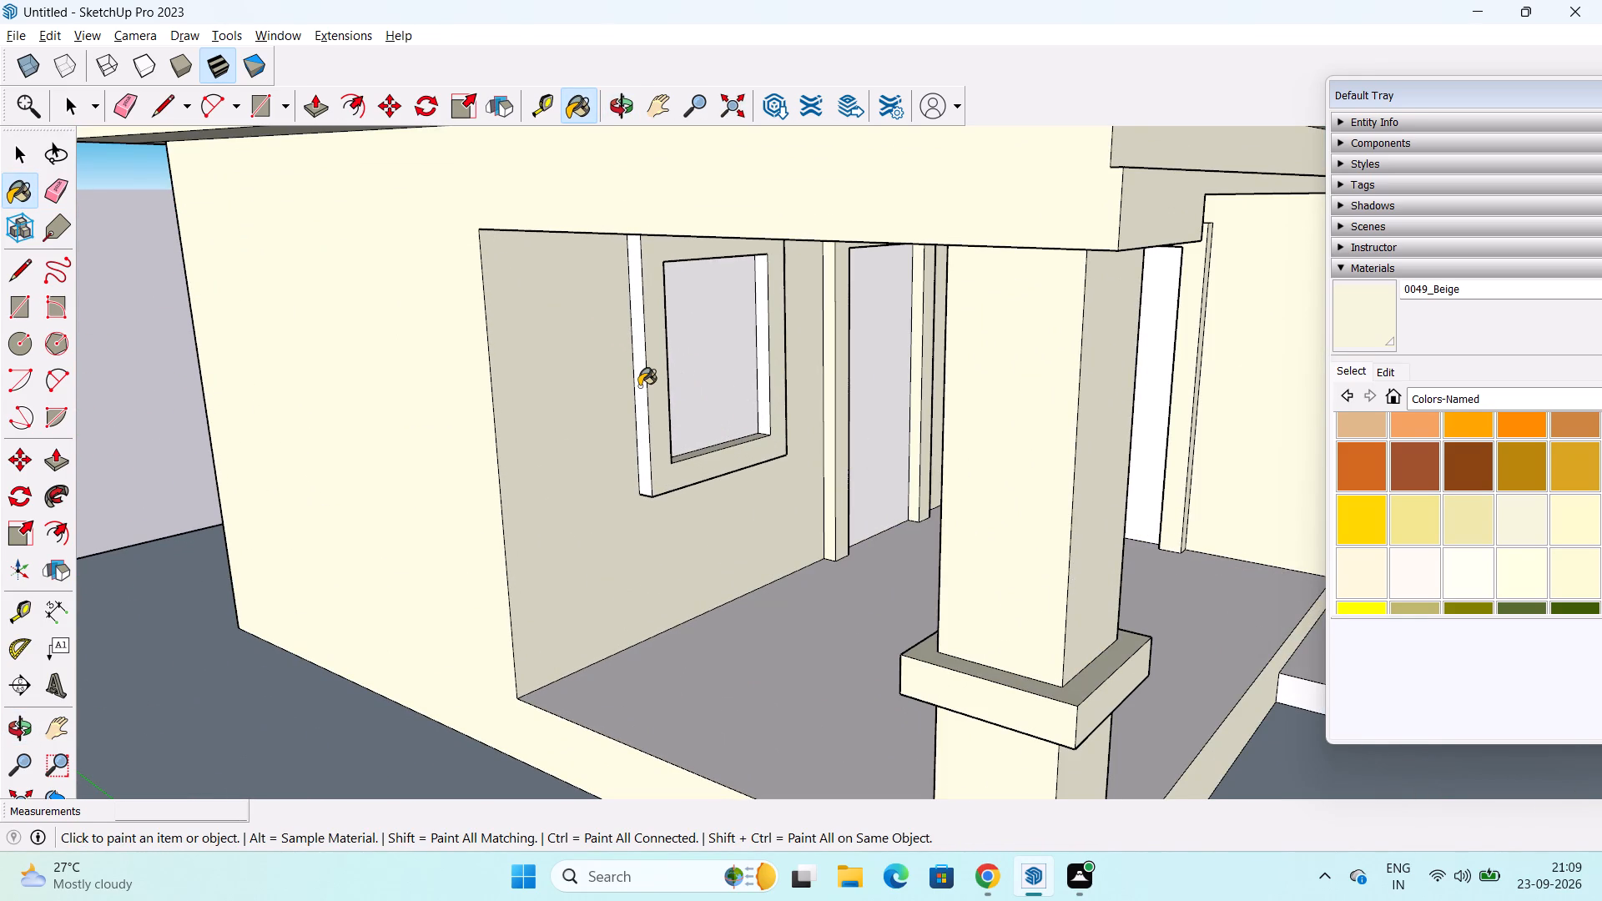
{"action": "left_click", "coordinate": [639, 386]}
{"action": "scroll", "coordinate": [910, 450], "scroll_direction": "down", "scroll_amount": 7}
{"action": "middle_click_drag", "start_coordinate": [982, 495], "coordinate": [909, 461]}
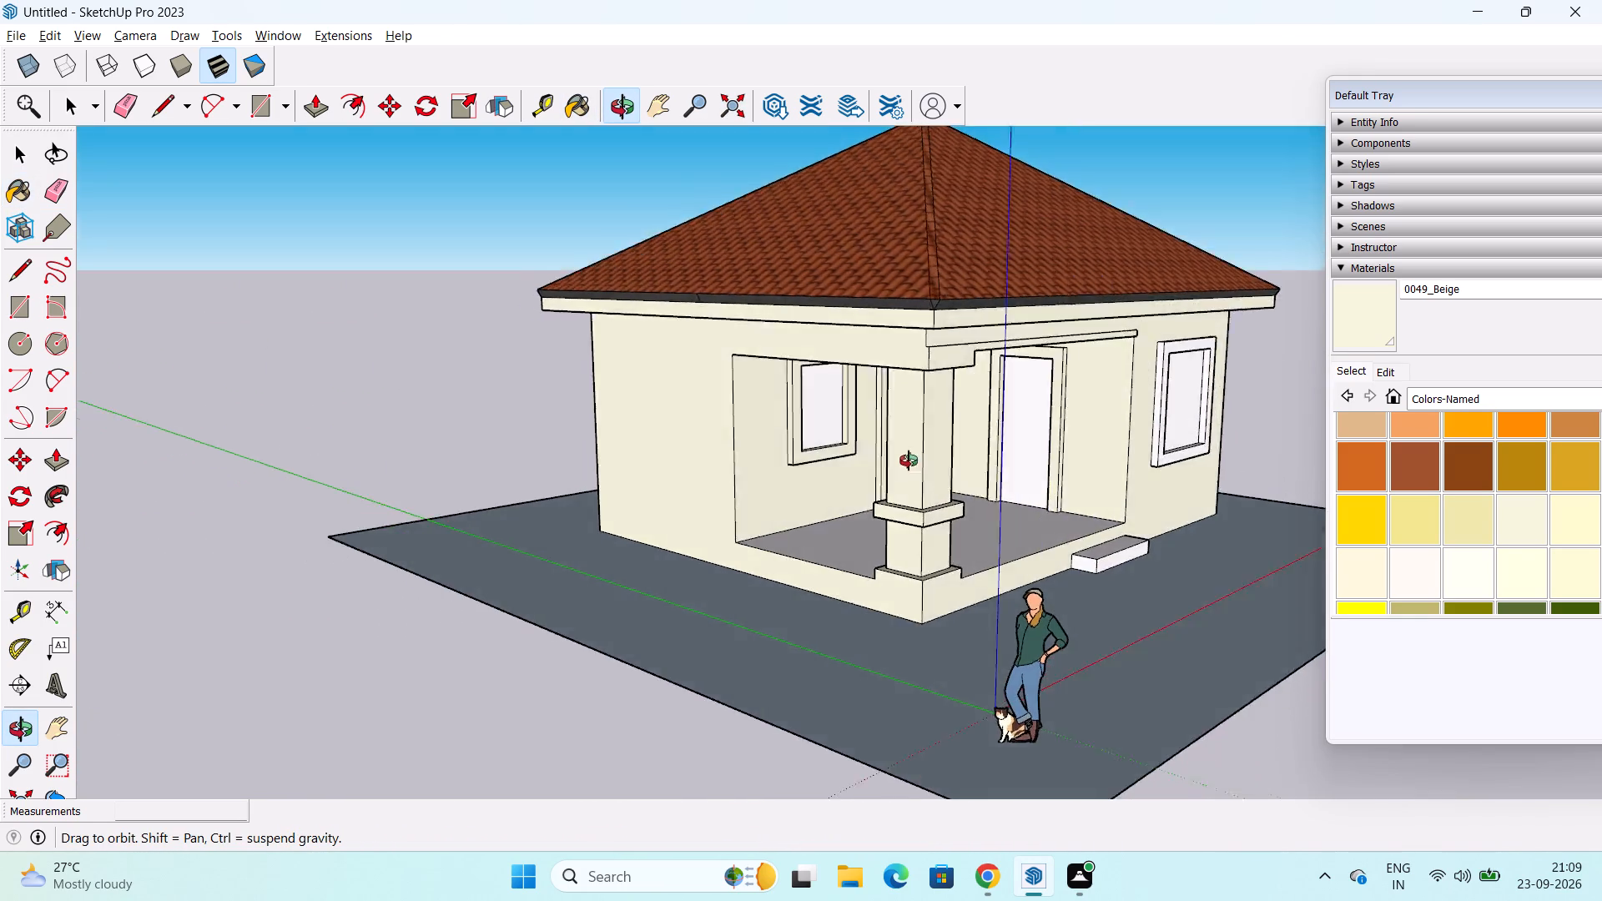
{"action": "middle_click_drag", "start_coordinate": [909, 461], "coordinate": [993, 469]}
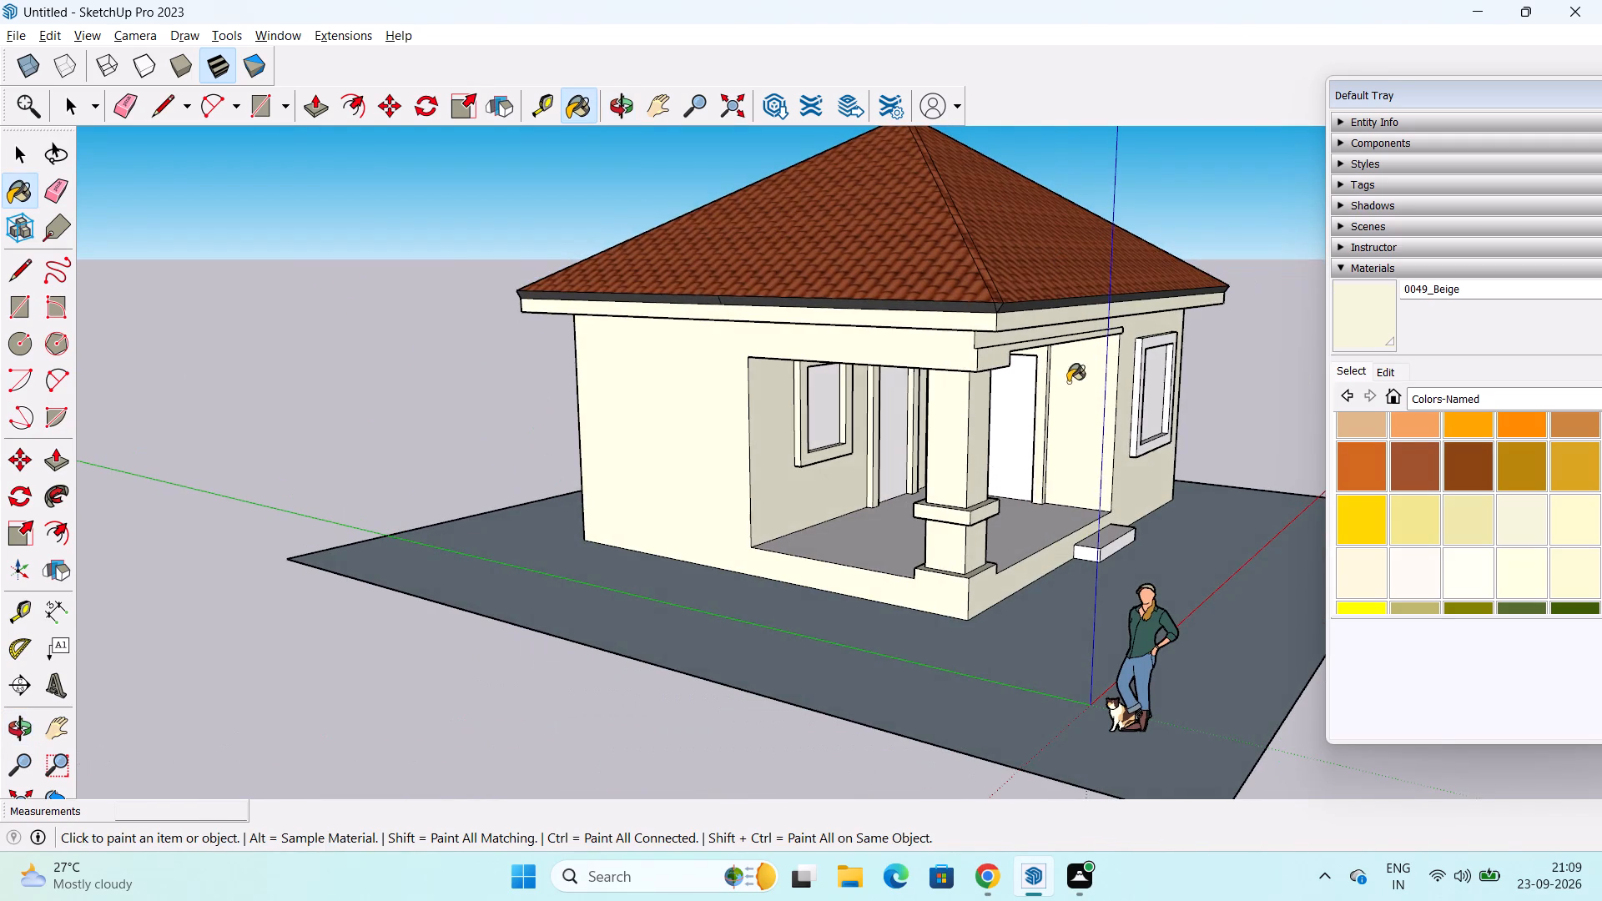
Paint the front face, porch-side outer edge, one inner side reveal and bottom reveal of the window frame beside the porch with 0049_Beige.
{"action": "scroll", "coordinate": [1075, 361], "scroll_direction": "up", "scroll_amount": 16}
{"action": "left_click", "coordinate": [1126, 255]}
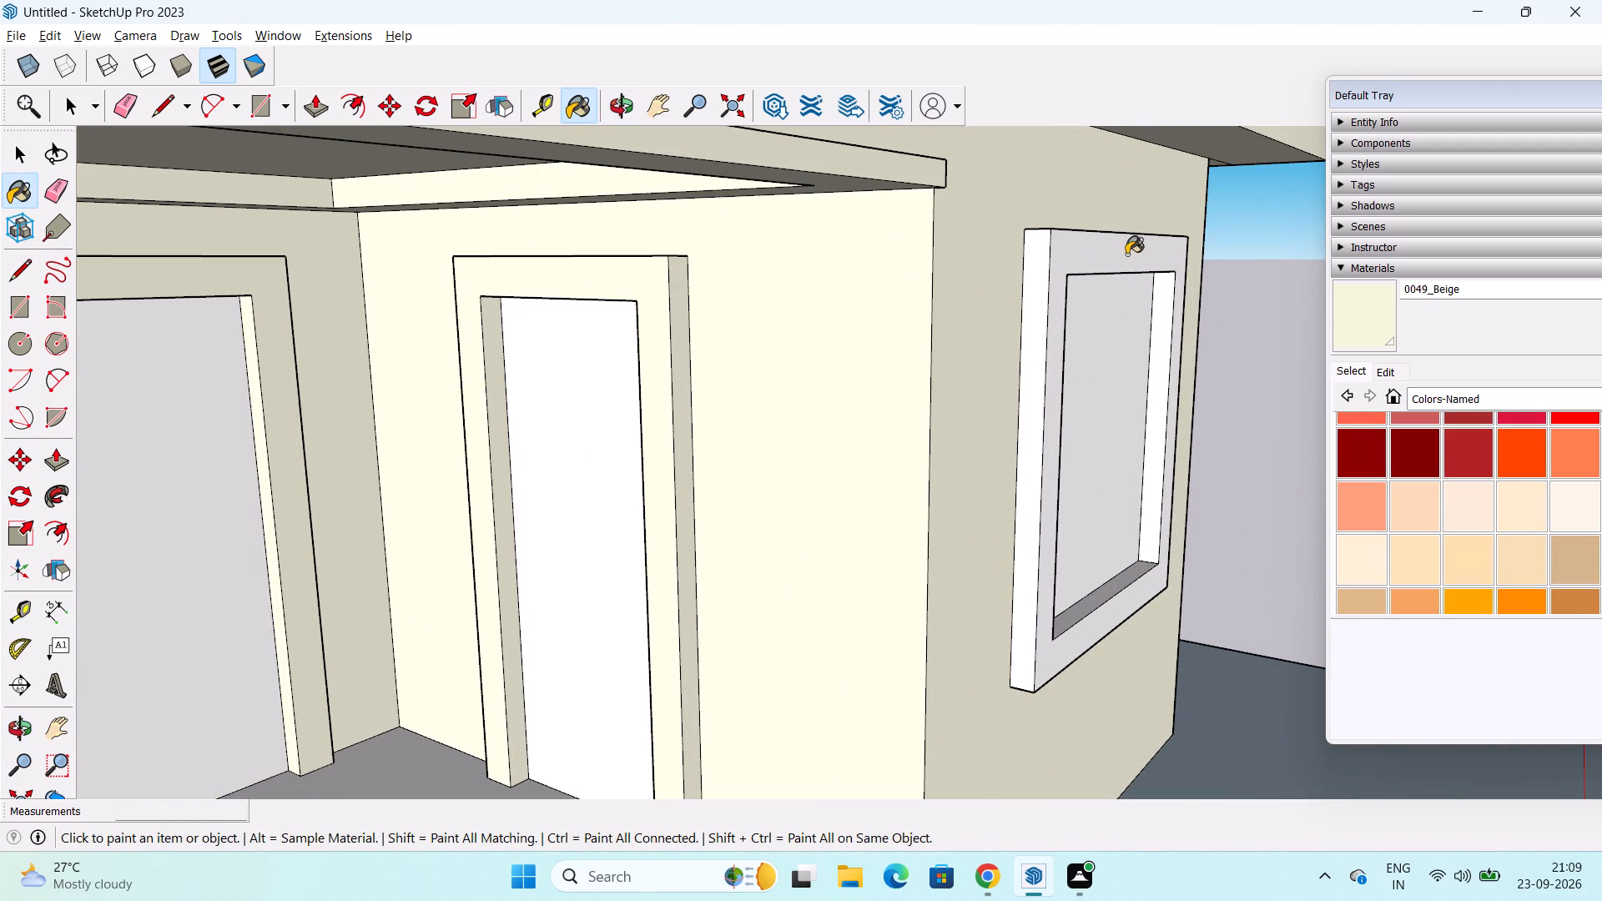
{"action": "left_click", "coordinate": [1032, 318]}
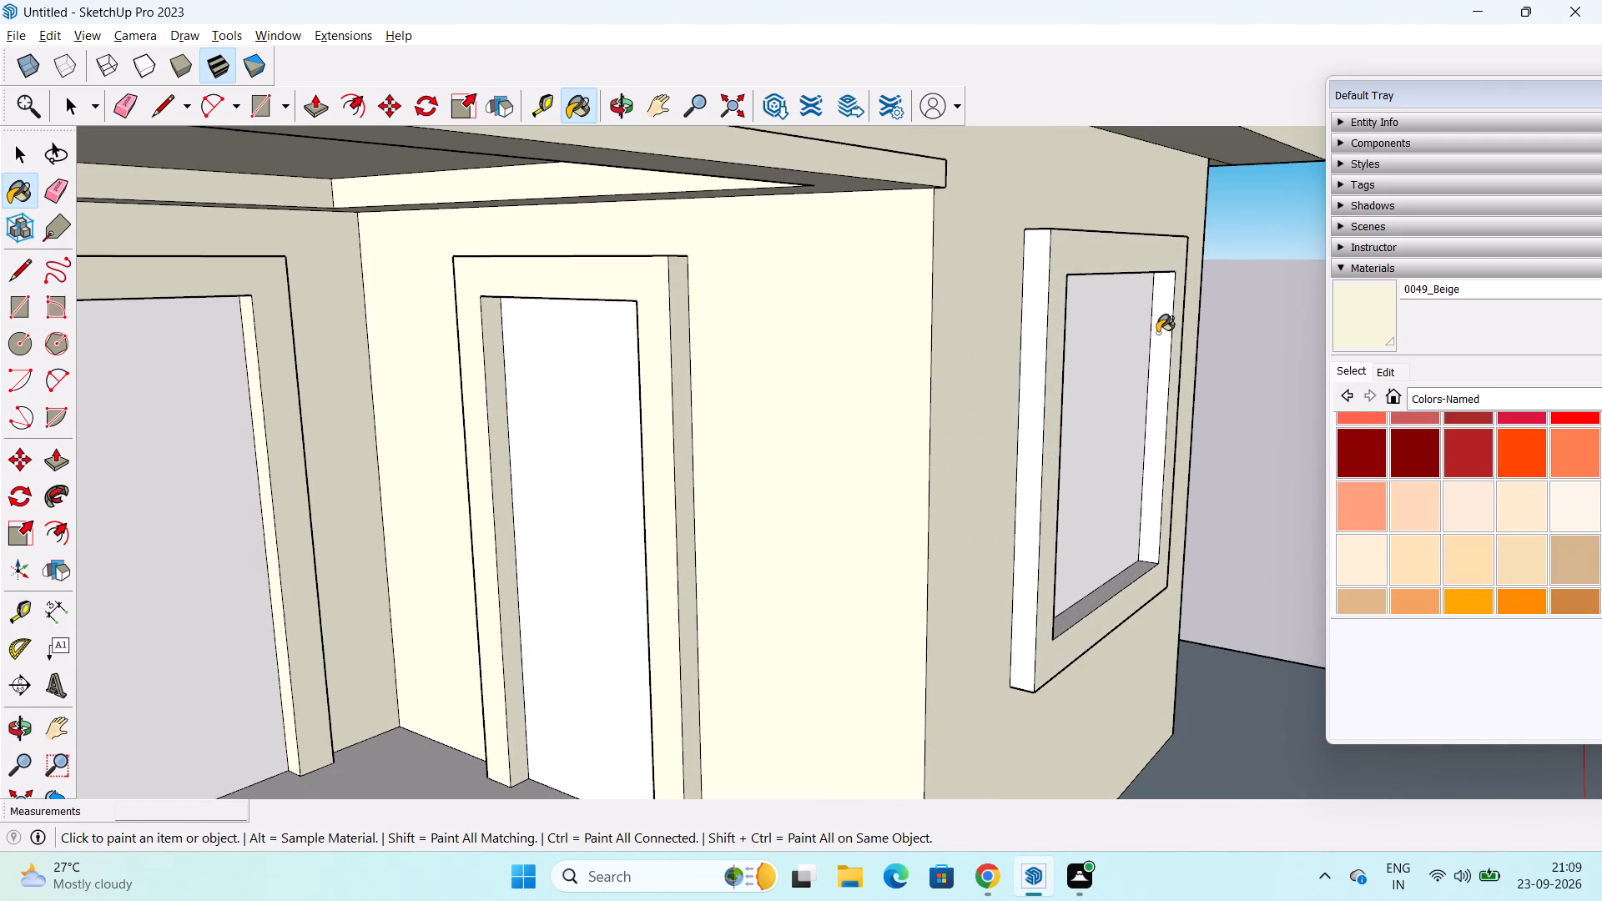
{"action": "left_click", "coordinate": [1157, 333]}
{"action": "left_click", "coordinate": [1131, 575]}
Paint the remaining inner side reveal, top edge and remaining outer side edge of that same window frame with 0049_Beige.
{"action": "middle_click_drag", "start_coordinate": [1177, 528], "coordinate": [977, 490]}
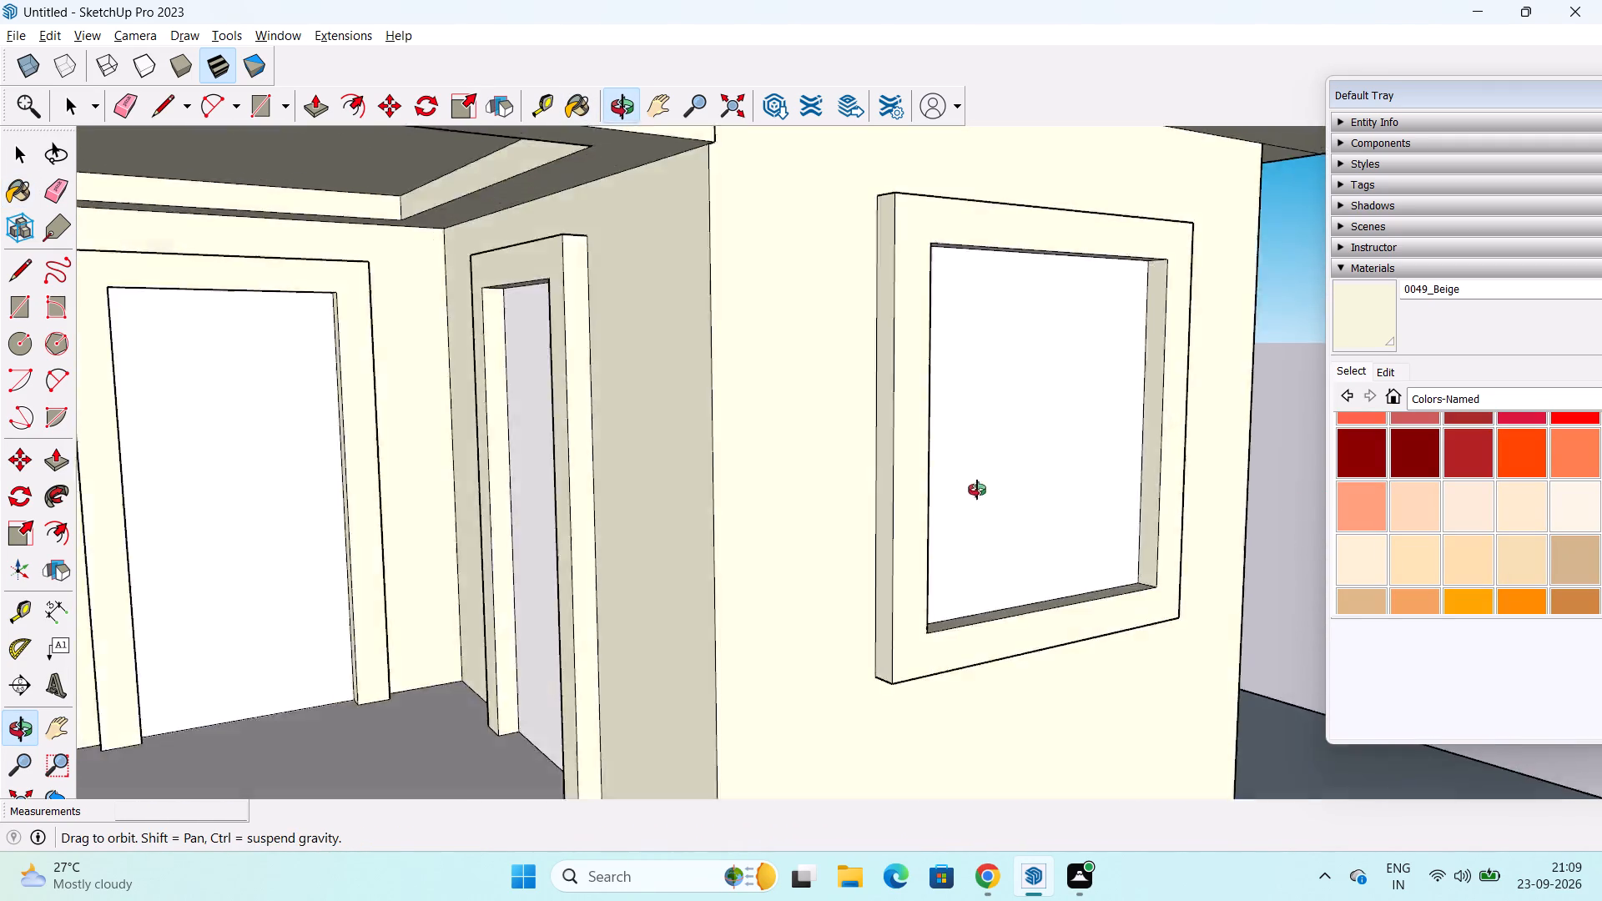
{"action": "middle_click_drag", "start_coordinate": [977, 490], "coordinate": [726, 486]}
{"action": "middle_click_drag", "start_coordinate": [818, 489], "coordinate": [489, 607]}
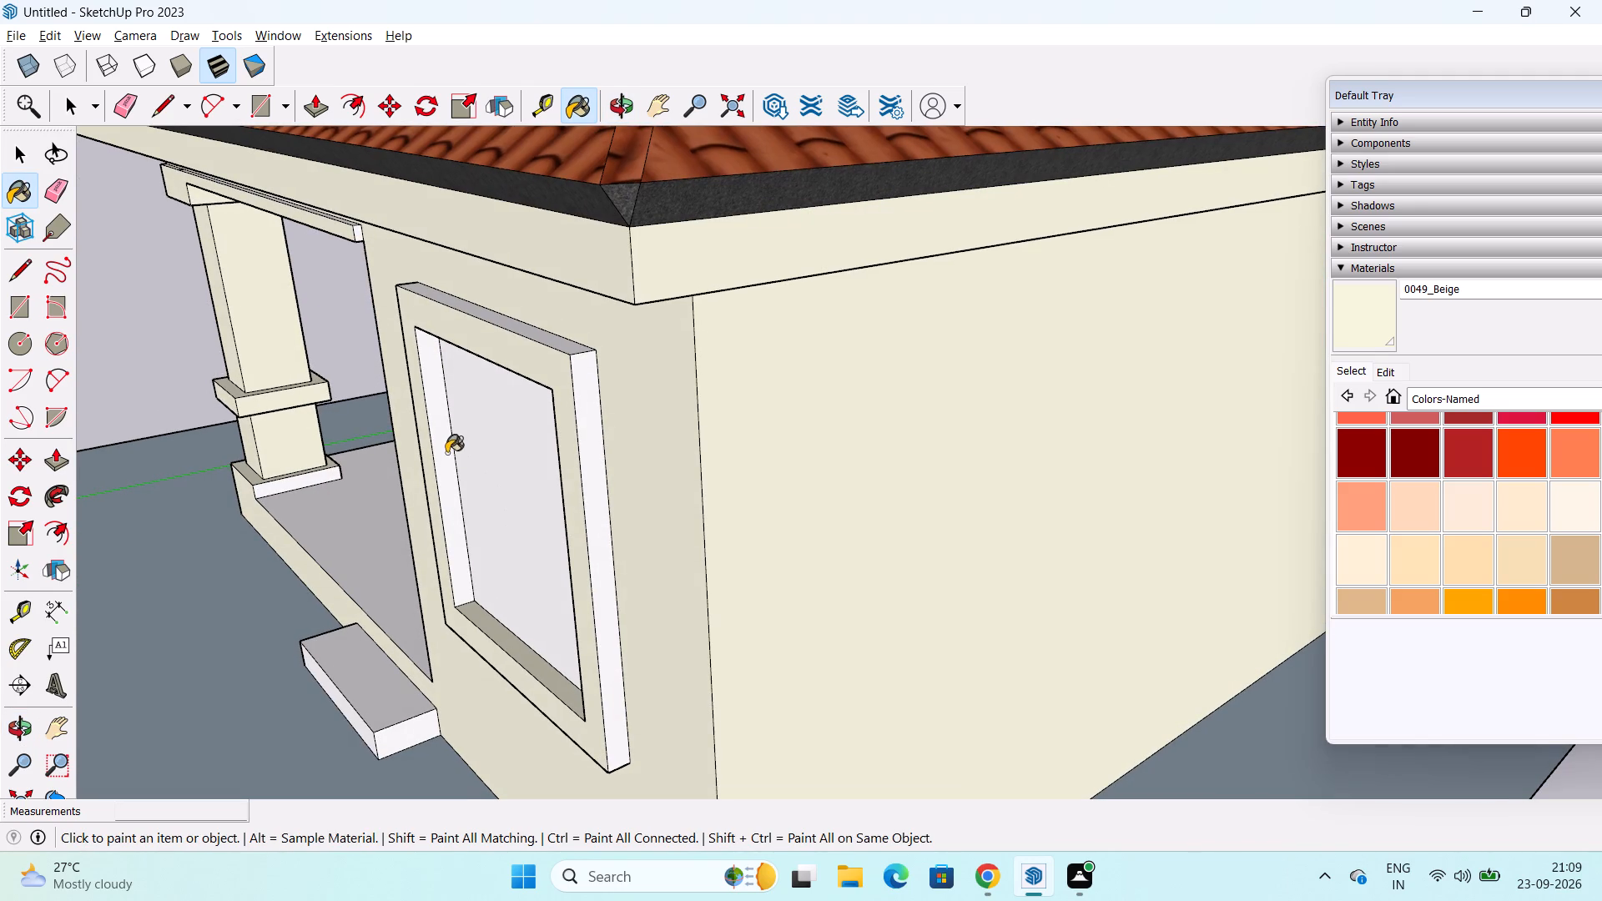
{"action": "left_click", "coordinate": [443, 454]}
{"action": "left_click", "coordinate": [531, 332]}
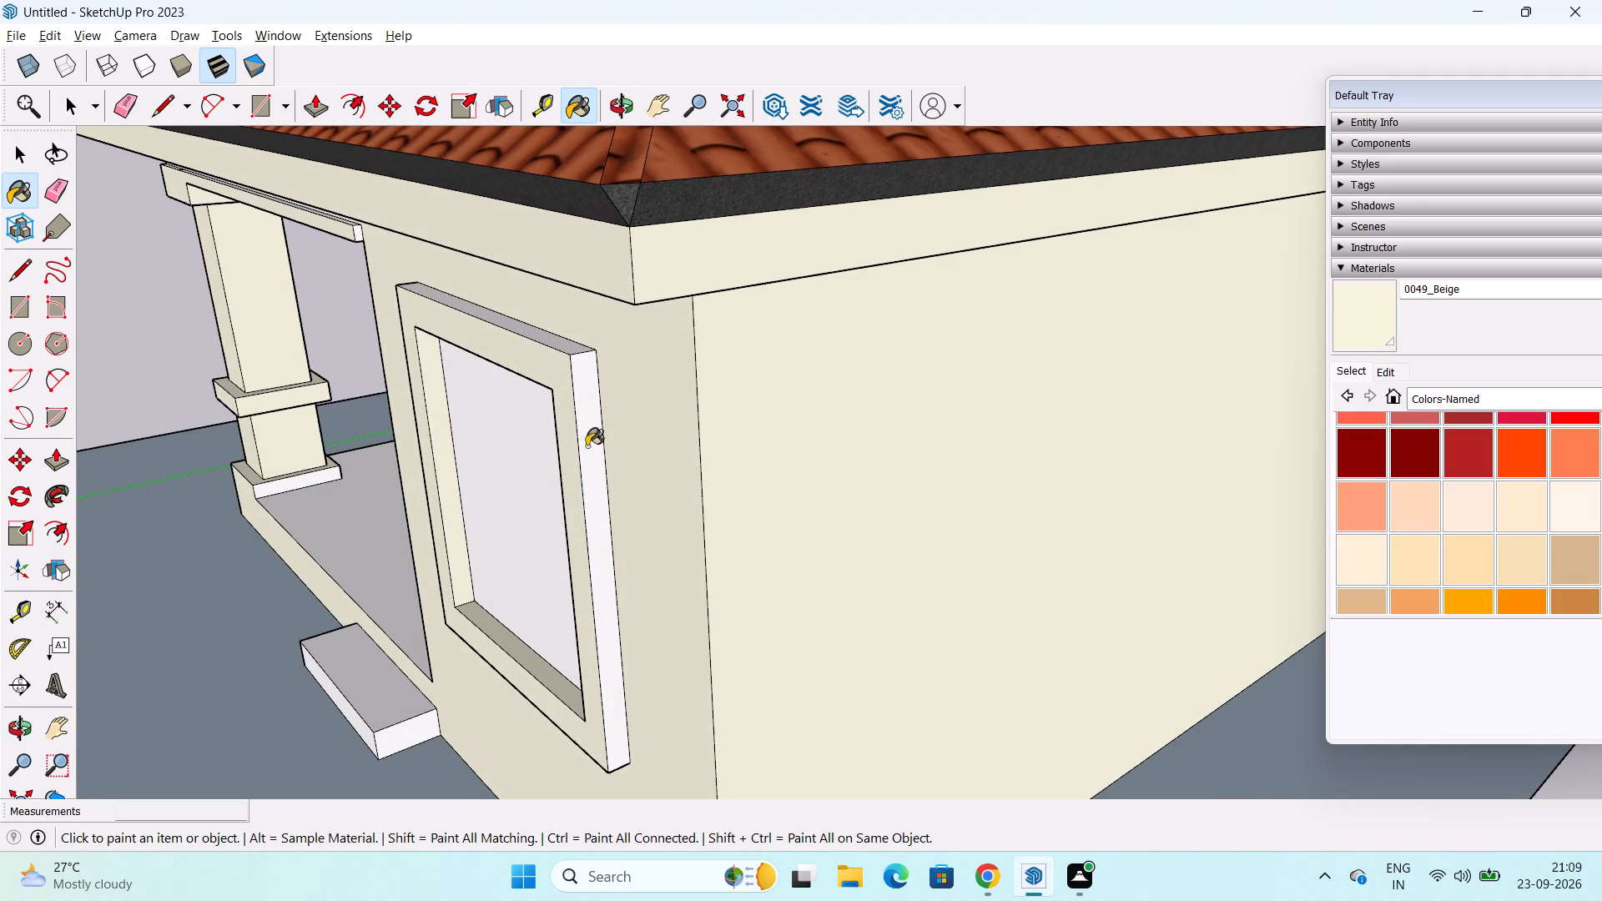
{"action": "left_click", "coordinate": [603, 544]}
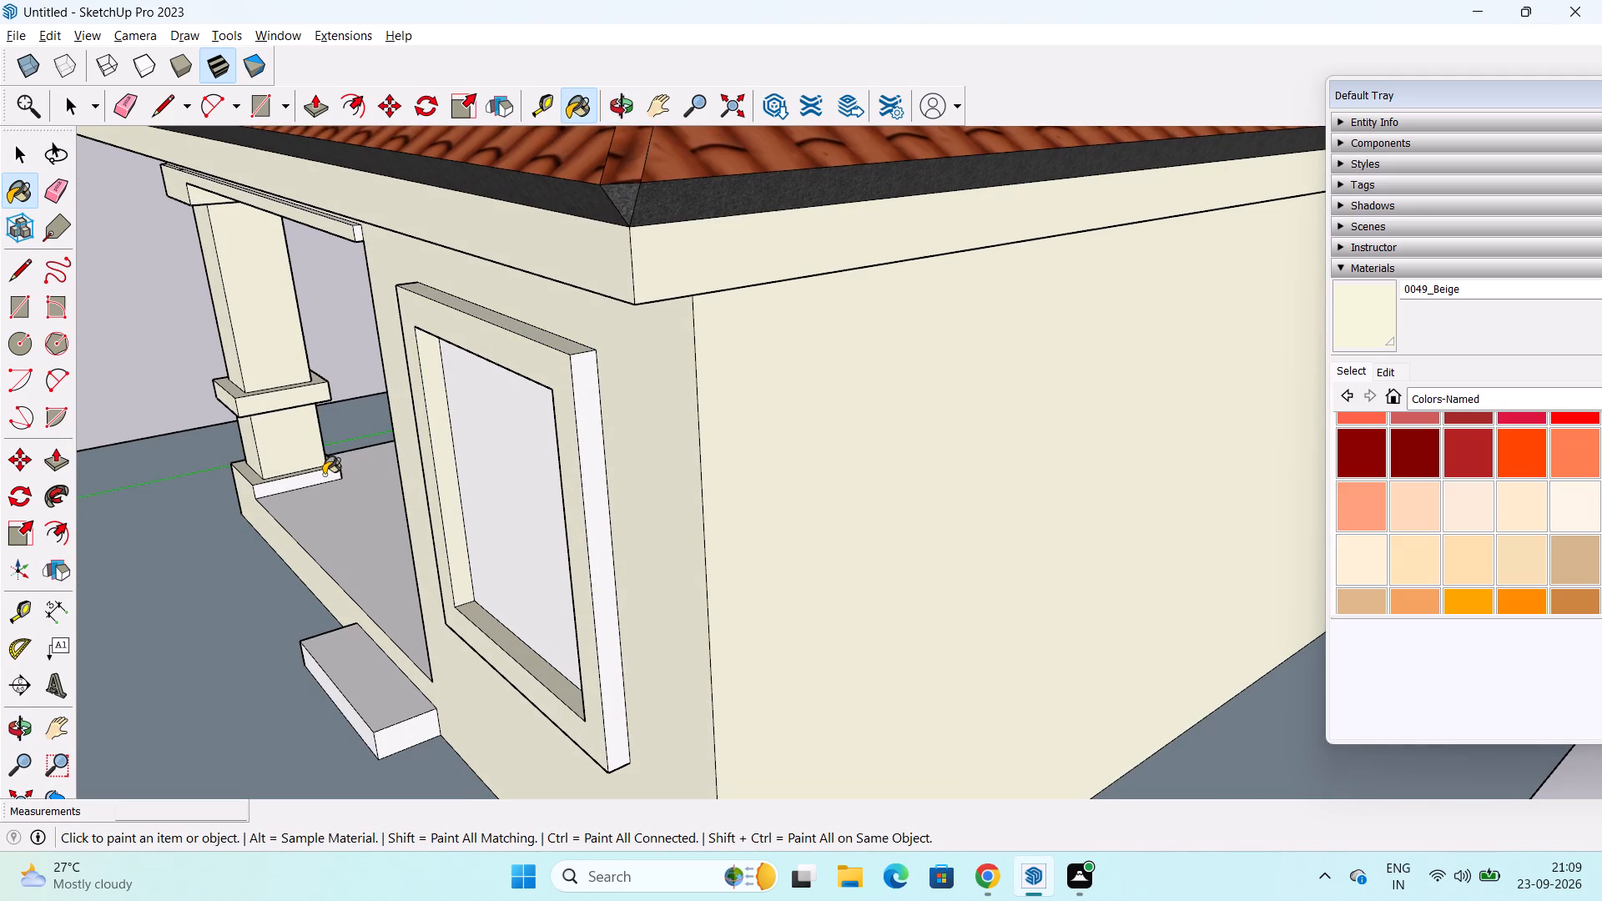
Paint the unpainted side face of the porch column's base and the end face of the porch beam with 0049_Beige, and leave the Paint Bucket.
{"action": "left_click", "coordinate": [304, 481]}
{"action": "middle_click_drag", "start_coordinate": [319, 456], "coordinate": [361, 359]}
{"action": "scroll", "coordinate": [440, 81], "scroll_direction": "up", "scroll_amount": 1}
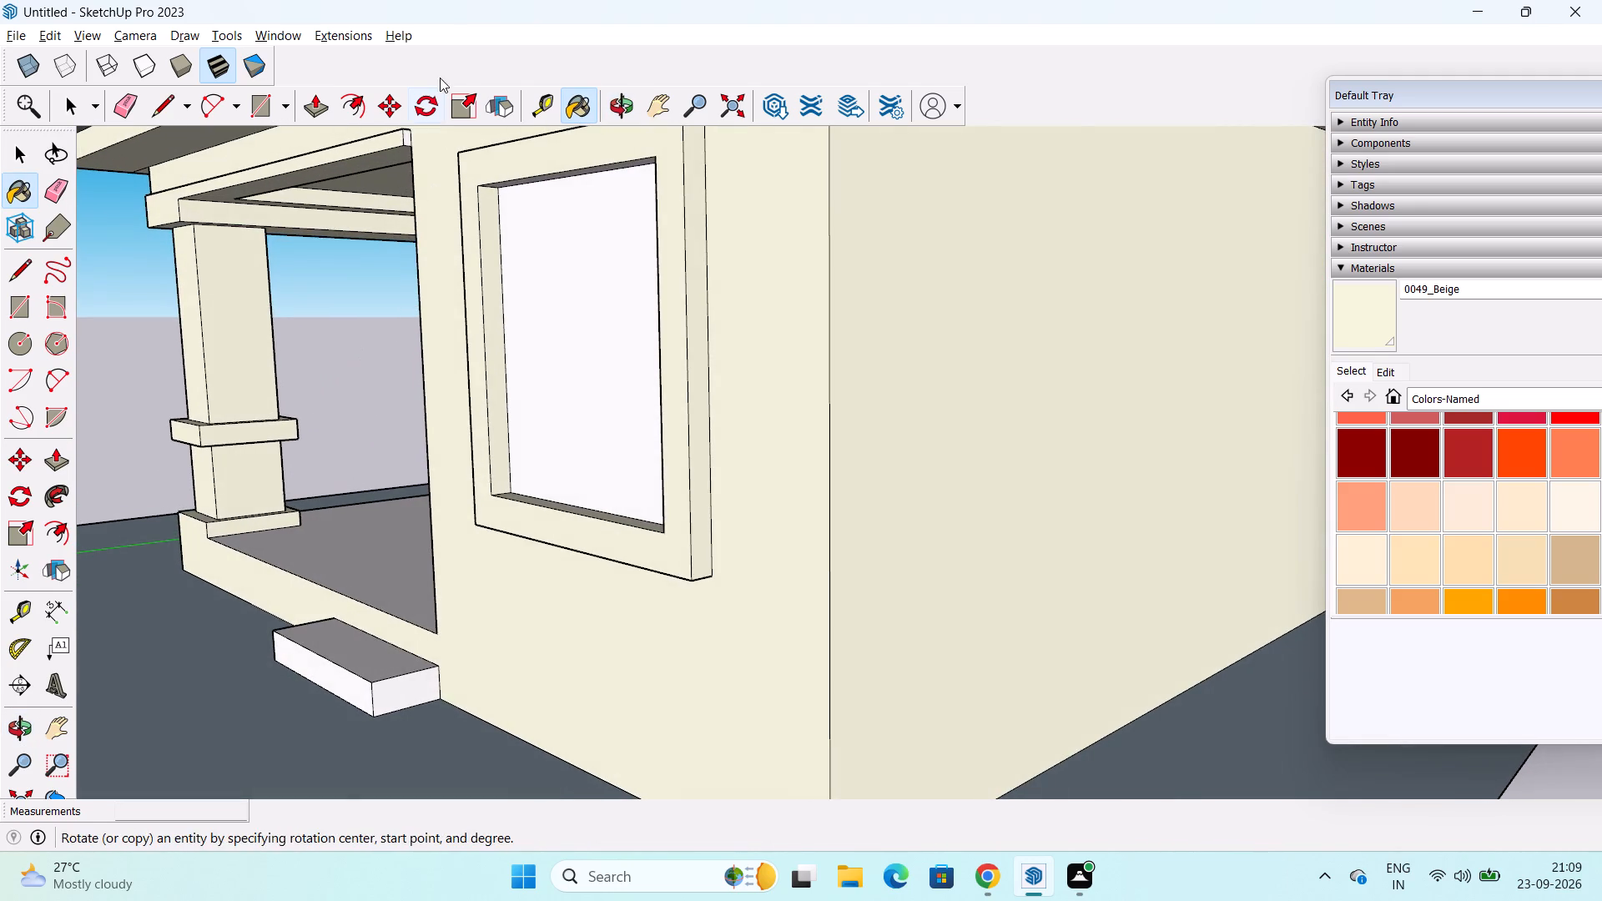
{"action": "scroll", "coordinate": [440, 78], "scroll_direction": "up", "scroll_amount": 4}
{"action": "scroll", "coordinate": [411, 158], "scroll_direction": "up", "scroll_amount": 1}
{"action": "middle_click_drag", "start_coordinate": [416, 141], "coordinate": [446, 218]}
{"action": "scroll", "coordinate": [437, 218], "scroll_direction": "up", "scroll_amount": 2}
{"action": "left_click", "coordinate": [411, 244]}
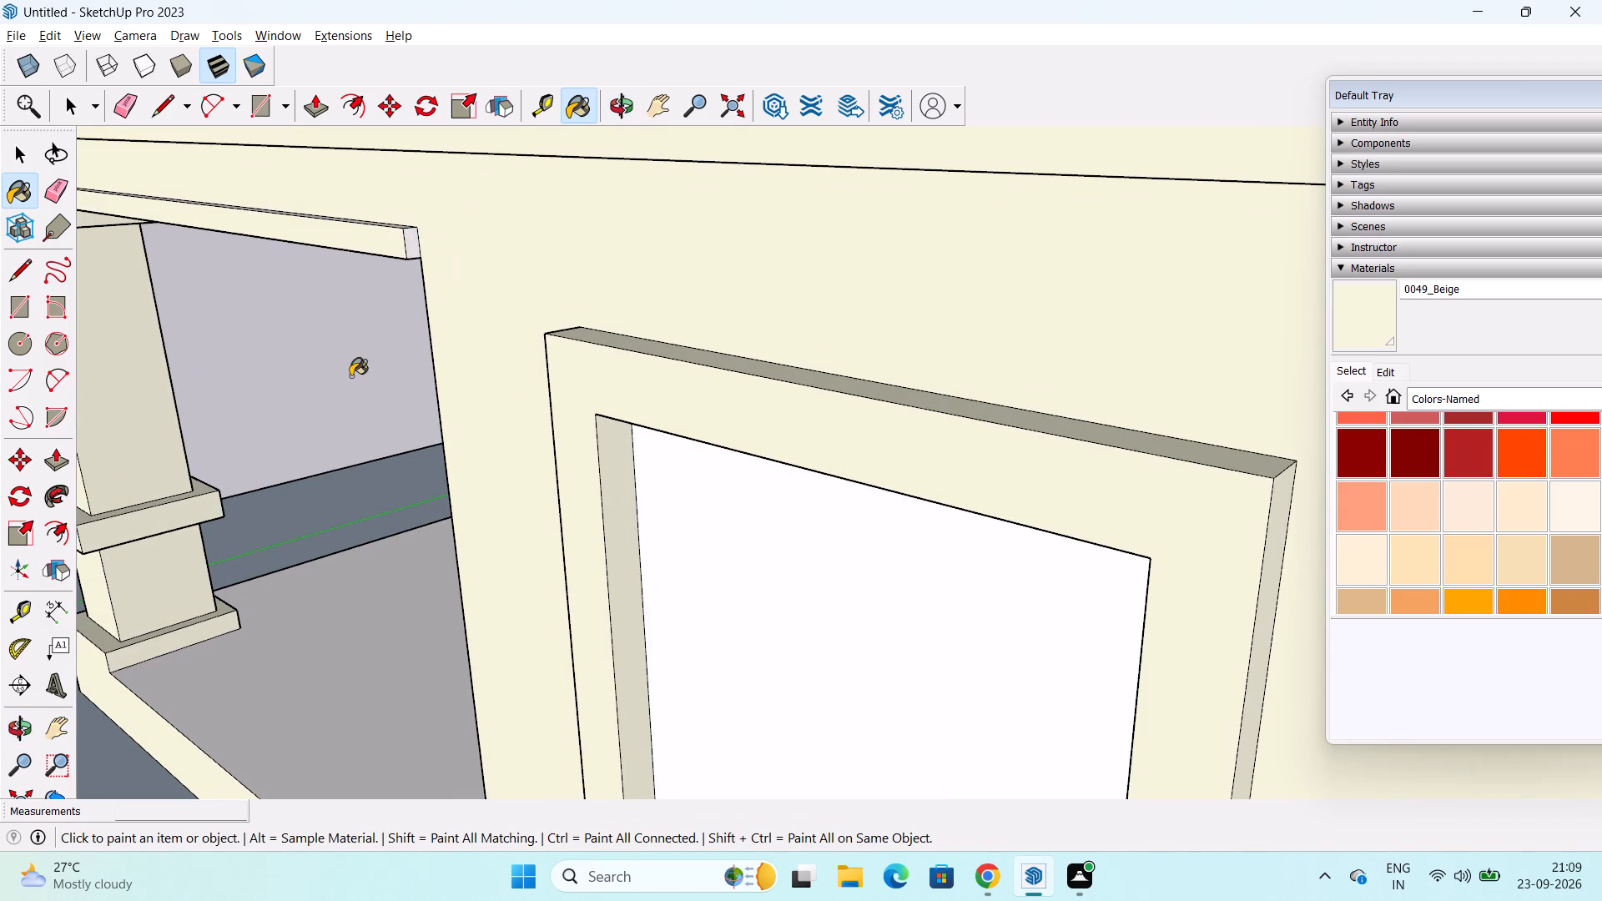
{"action": "scroll", "coordinate": [346, 386], "scroll_direction": "down", "scroll_amount": 3}
{"action": "middle_click_drag", "start_coordinate": [345, 425], "coordinate": [436, 357]}
{"action": "key", "text": "space"}
Examine the whole house from the porch side and above to check the applied materials.
{"action": "scroll", "coordinate": [433, 357], "scroll_direction": "down", "scroll_amount": 7}
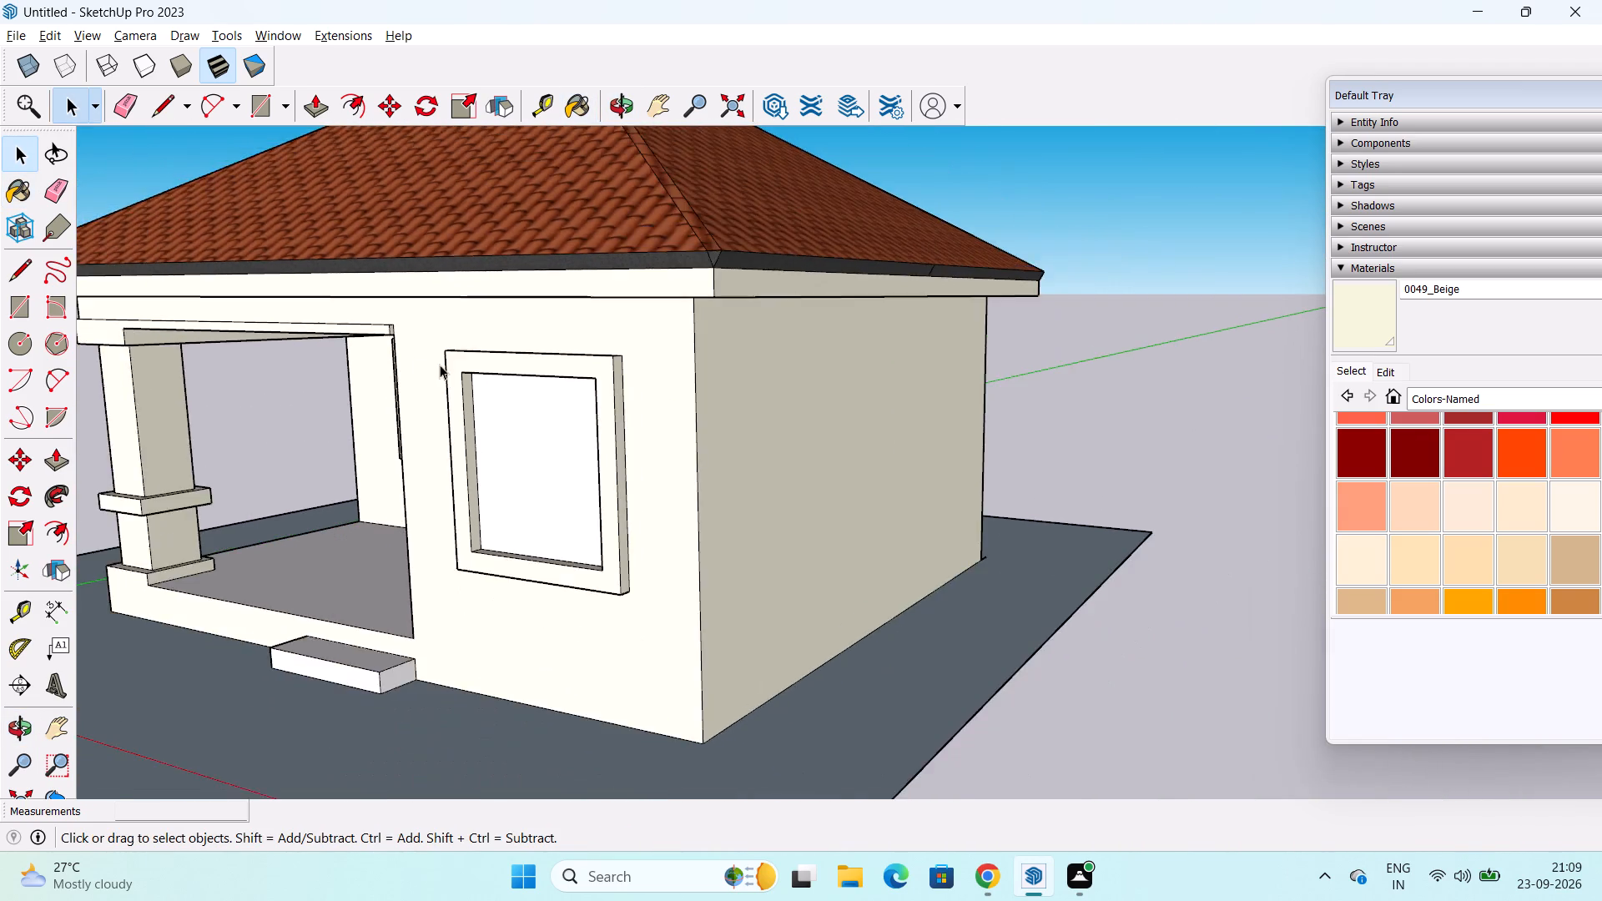
{"action": "scroll", "coordinate": [440, 365], "scroll_direction": "down", "scroll_amount": 4}
{"action": "middle_click_drag", "start_coordinate": [441, 365], "coordinate": [642, 382]}
{"action": "scroll", "coordinate": [642, 383], "scroll_direction": "down", "scroll_amount": 4}
{"action": "middle_click_drag", "start_coordinate": [642, 383], "coordinate": [535, 472]}
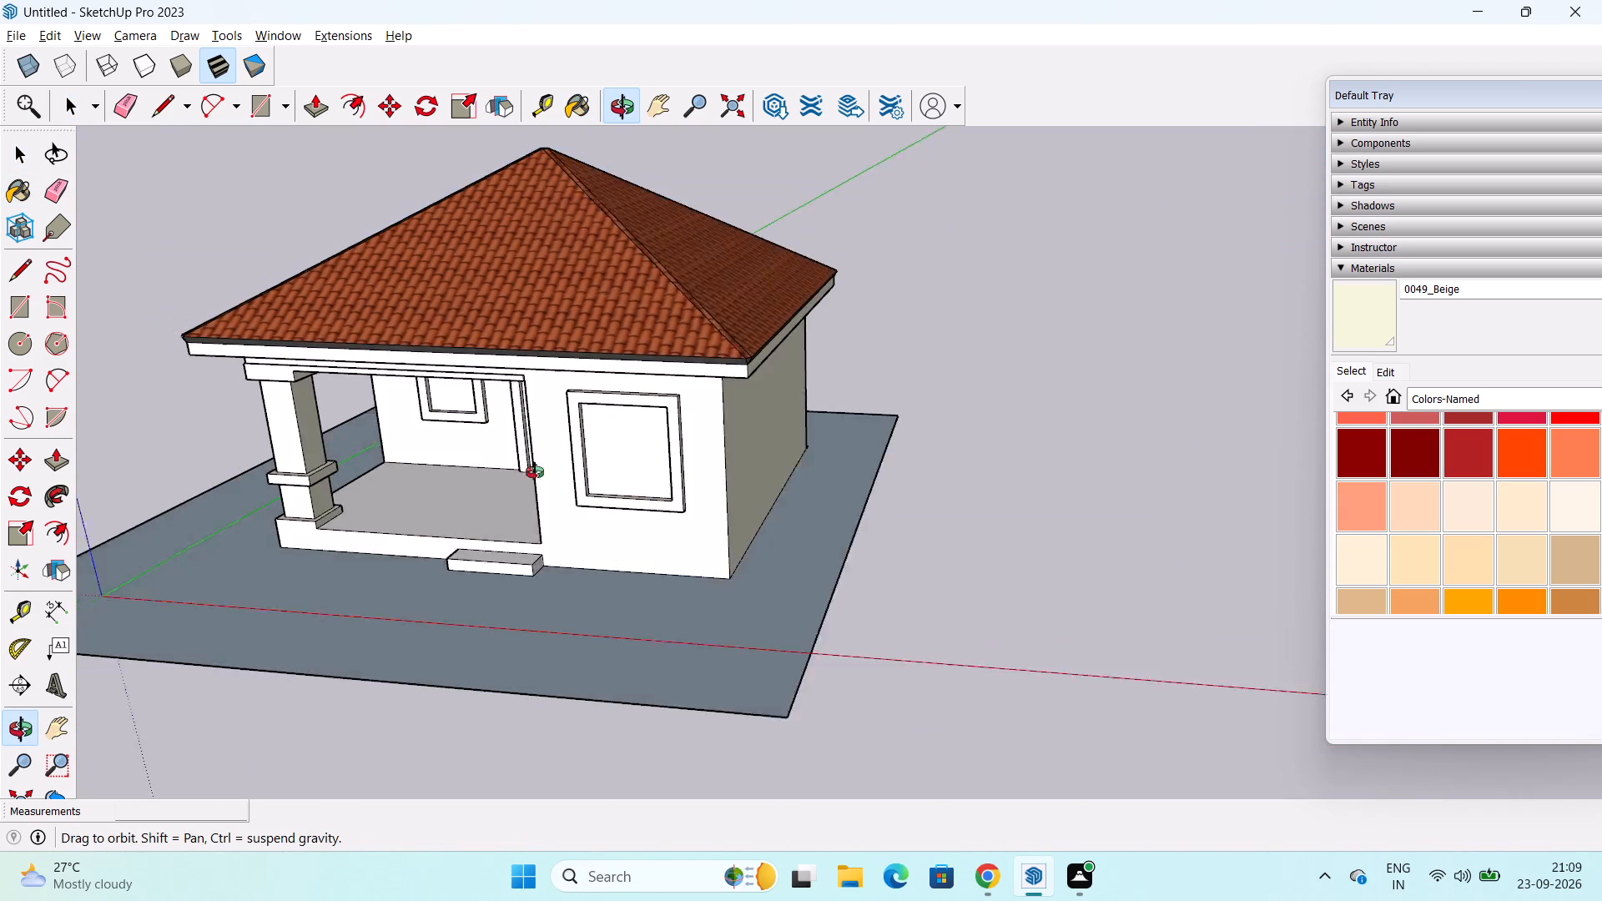
{"action": "middle_click_drag", "start_coordinate": [535, 472], "coordinate": [500, 482]}
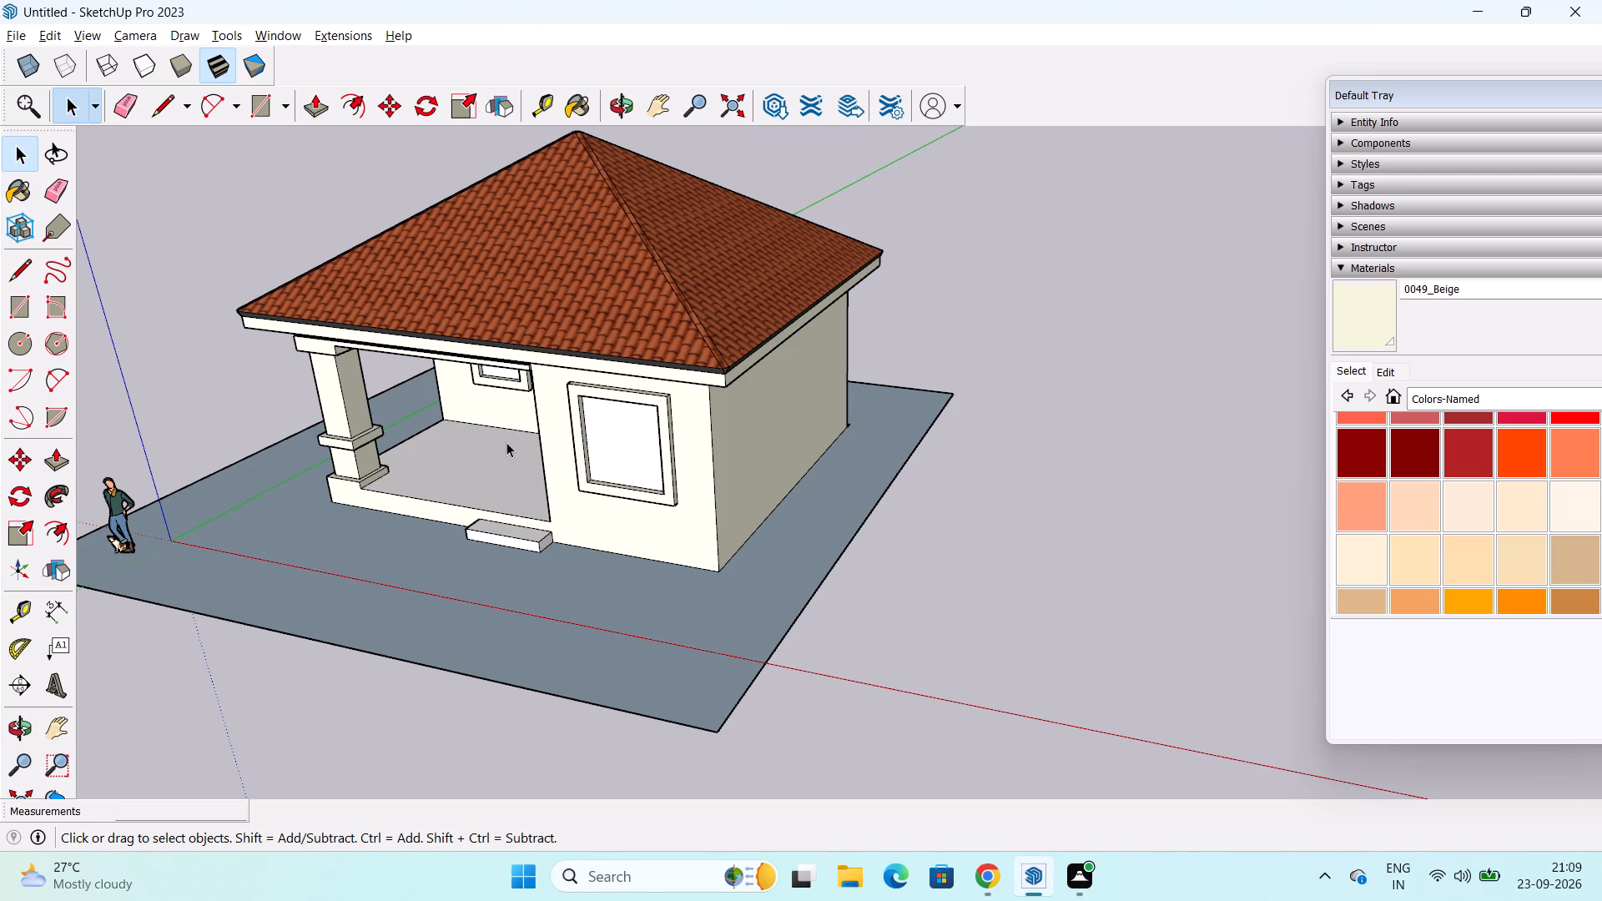
{"action": "middle_click_drag", "start_coordinate": [508, 442], "coordinate": [525, 429]}
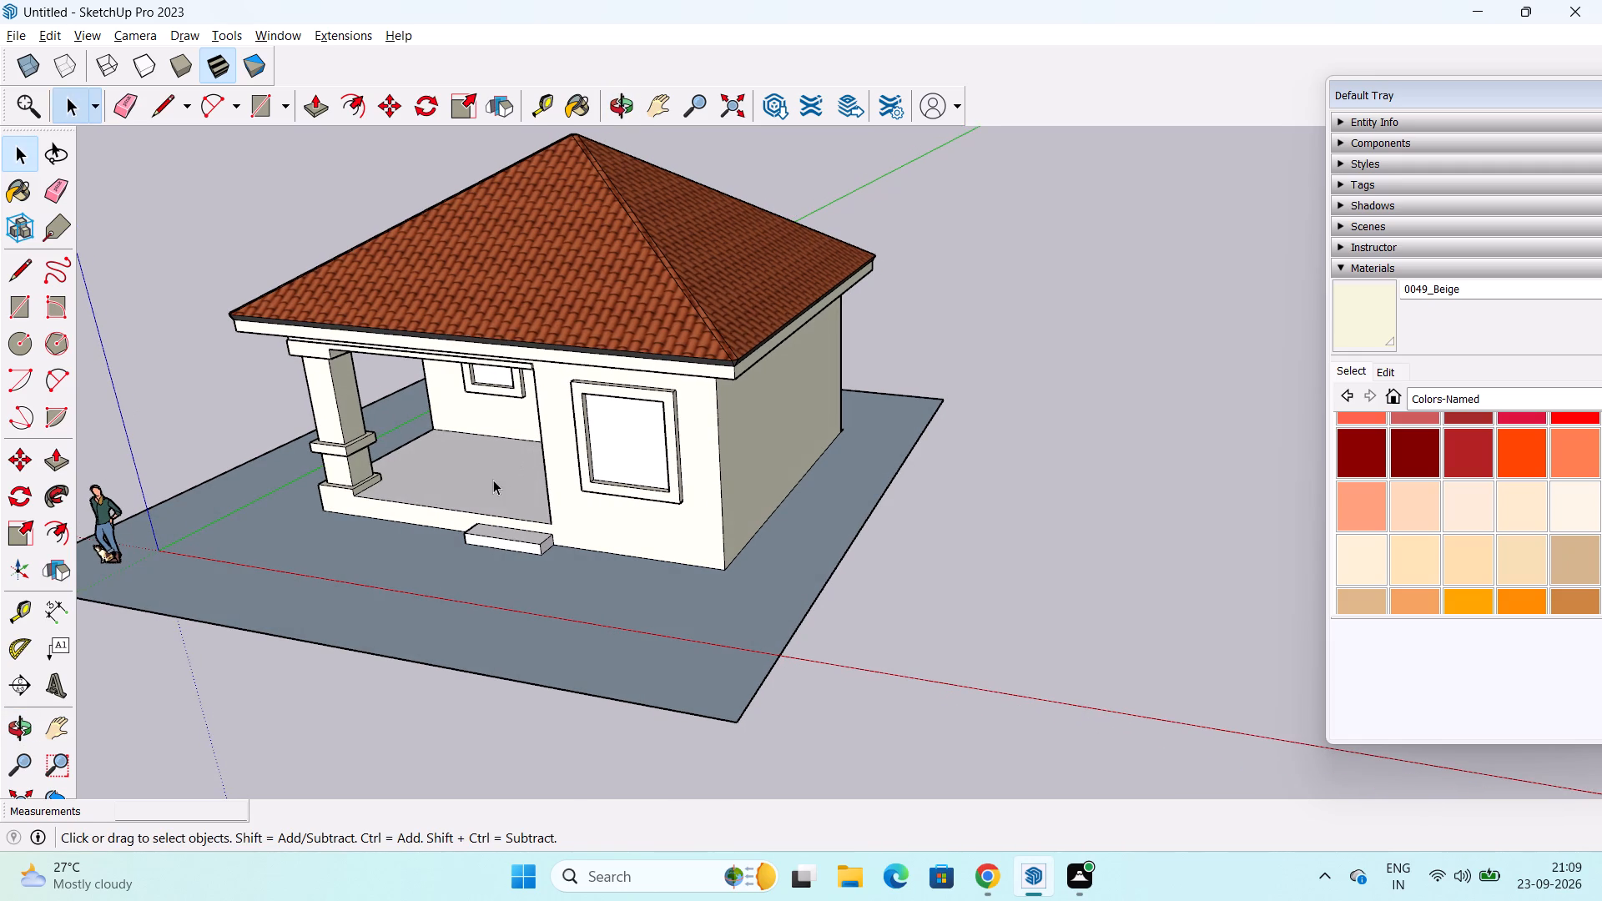
{"action": "scroll", "coordinate": [496, 477], "scroll_direction": "down", "scroll_amount": 1}
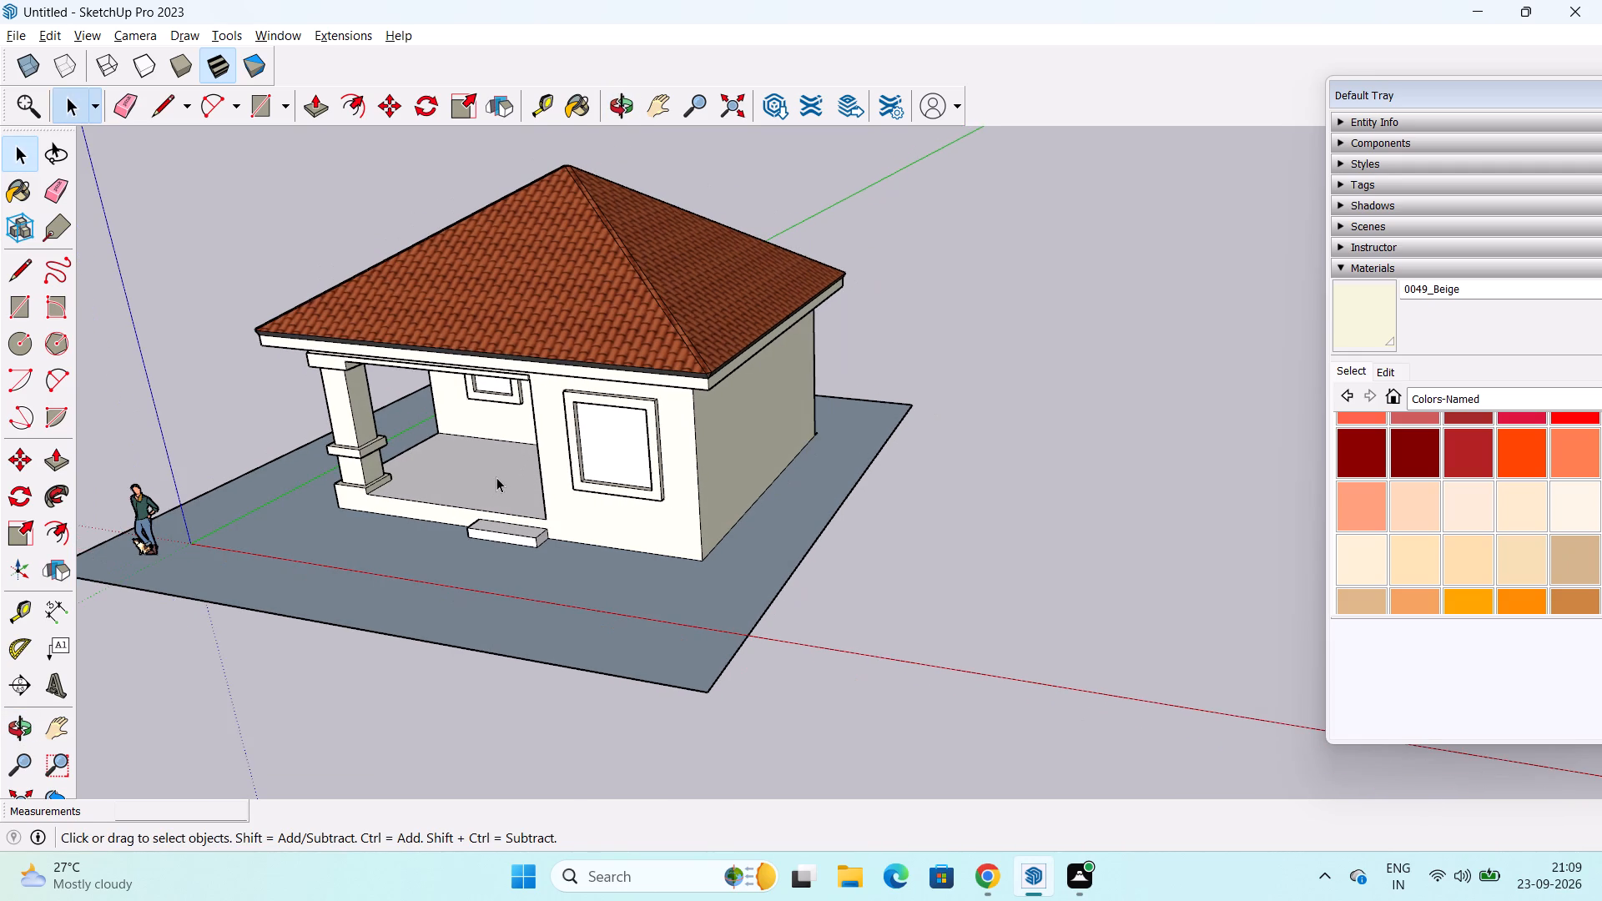
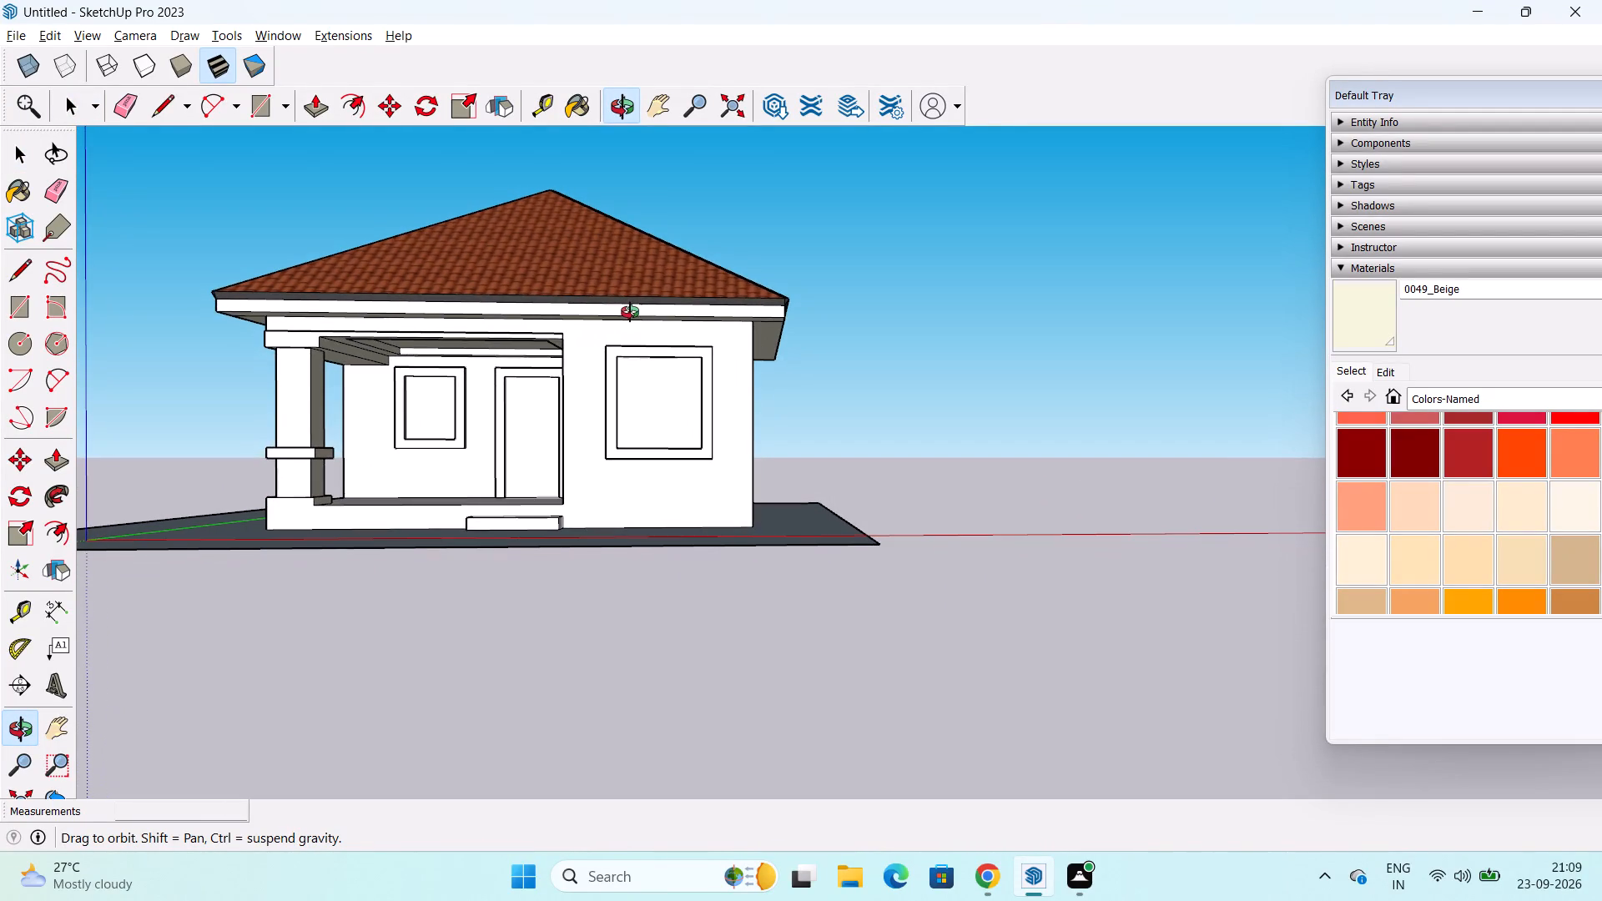
Save the house model in the Desktop folder as a SketchUp model named CANTER CADD 2.5 SMALL HOUSE.
{"action": "scroll", "coordinate": [565, 369], "scroll_direction": "down", "scroll_amount": 1}
{"action": "middle_click_drag", "start_coordinate": [565, 369], "coordinate": [592, 541]}
{"action": "middle_click_drag", "start_coordinate": [584, 496], "coordinate": [588, 585], "text": "shift"}
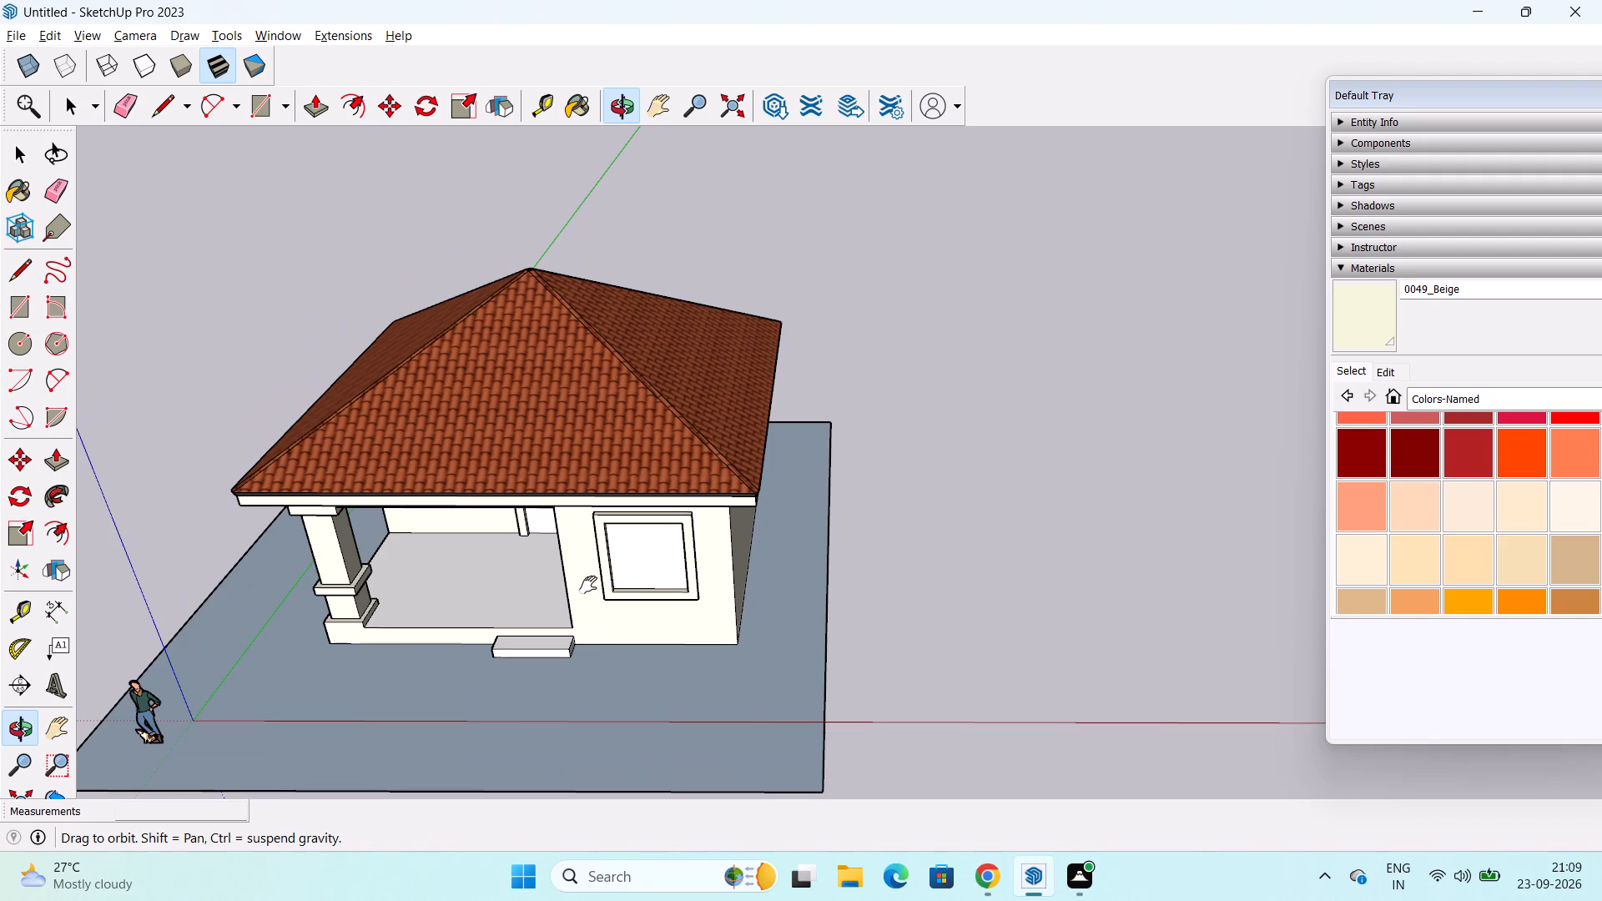
{"action": "middle_click_drag", "start_coordinate": [588, 585], "coordinate": [588, 586], "text": "shift"}
{"action": "key", "text": "ctrl+s"}
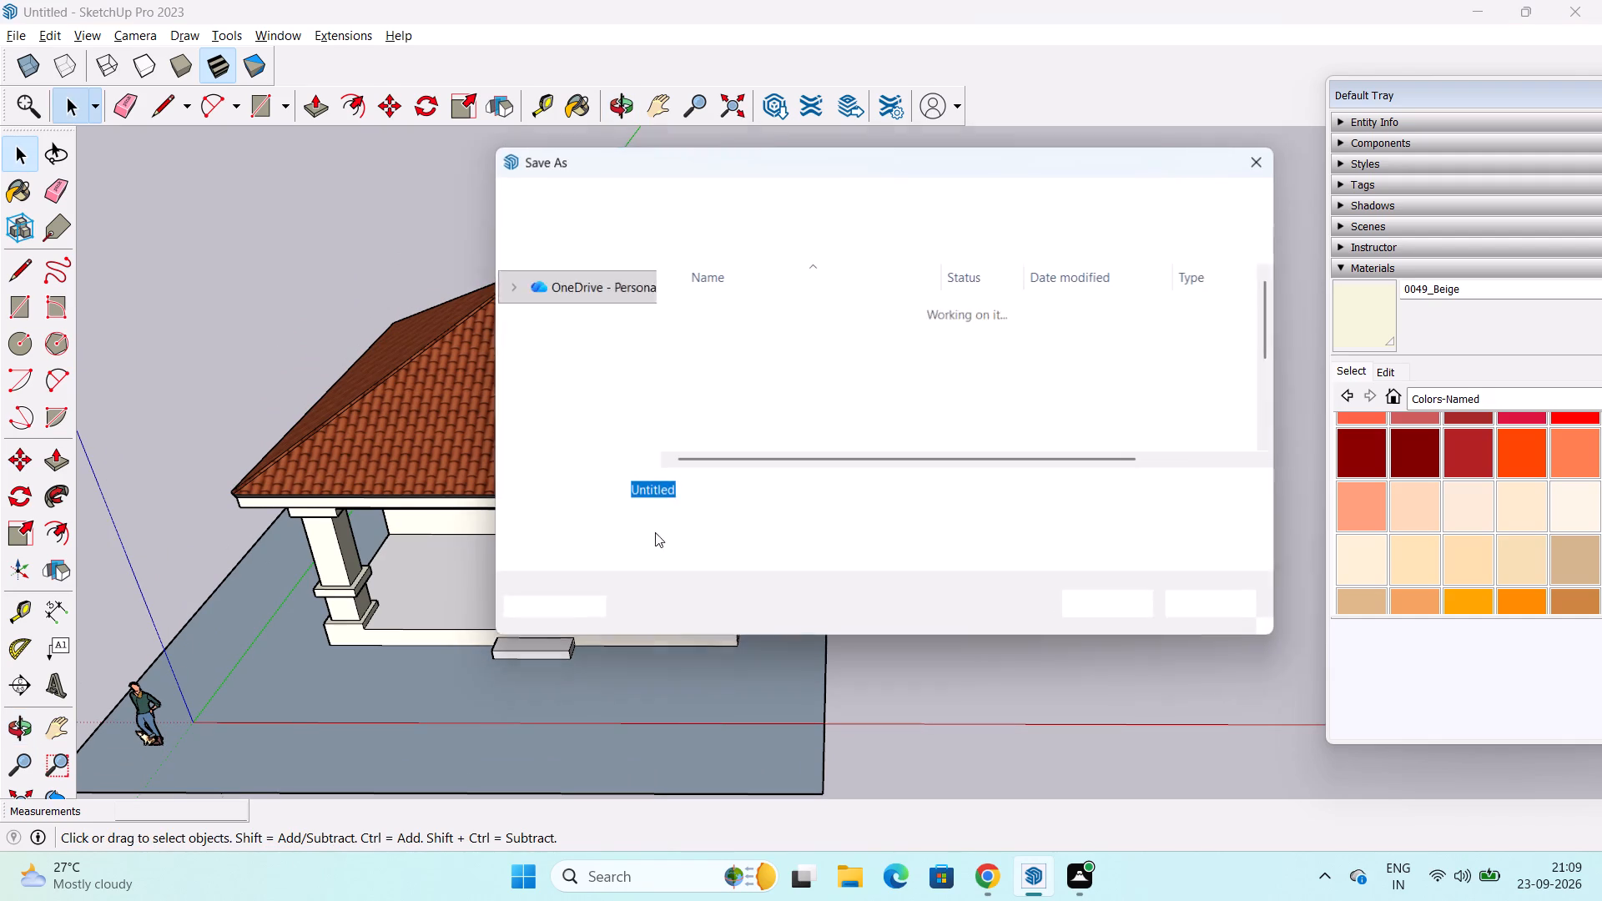
{"action": "left_click", "coordinate": [582, 415]}
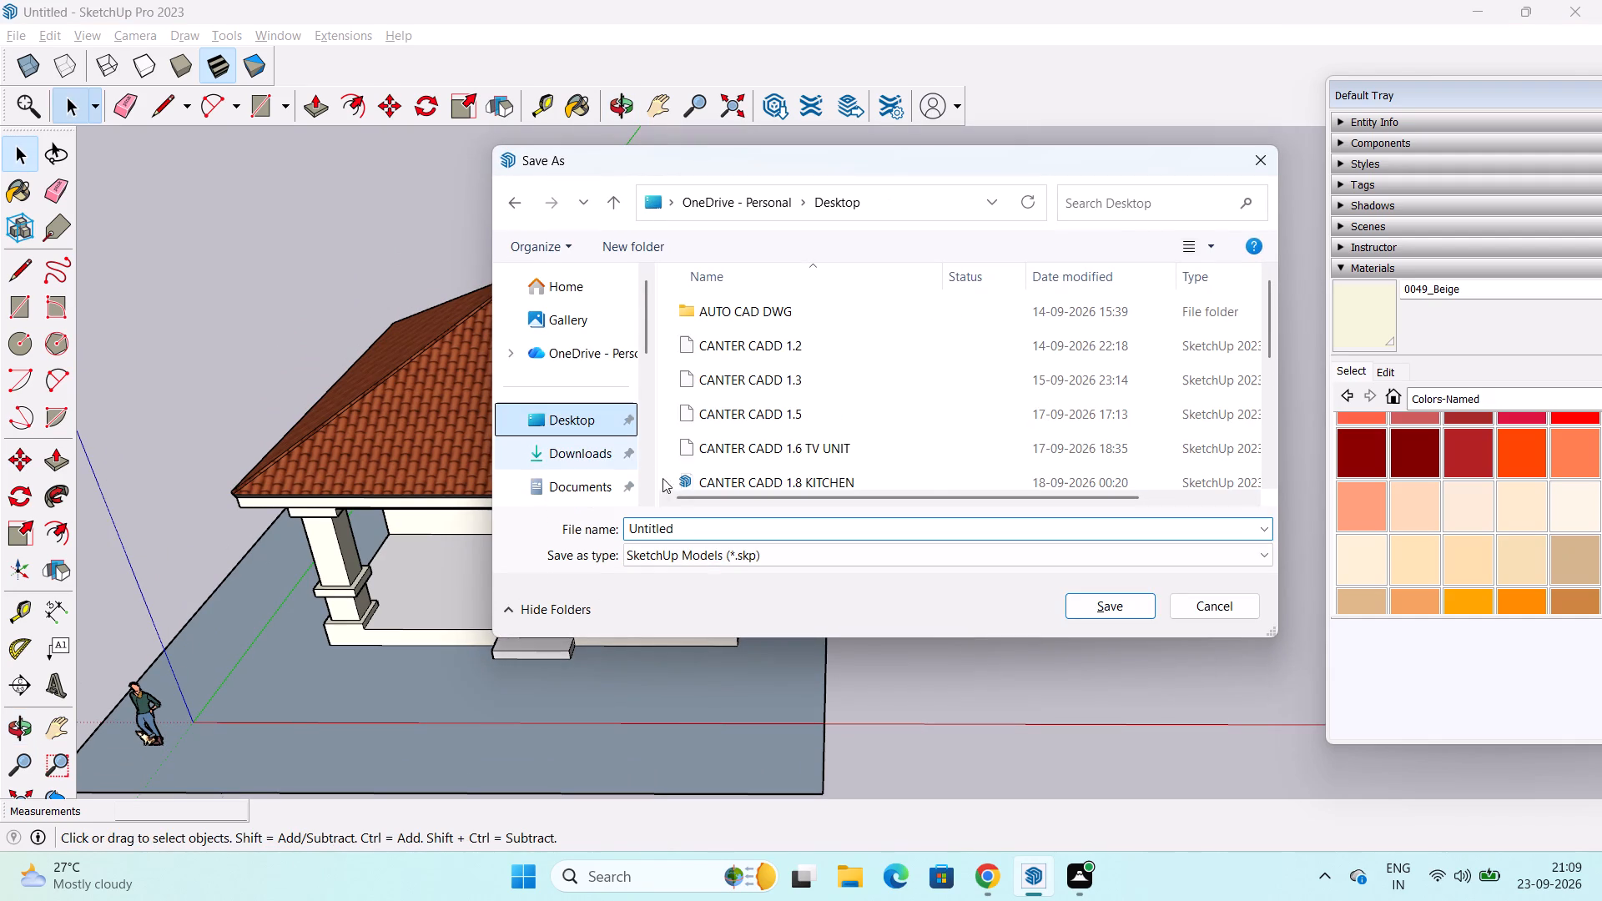
{"action": "left_click", "coordinate": [698, 525]}
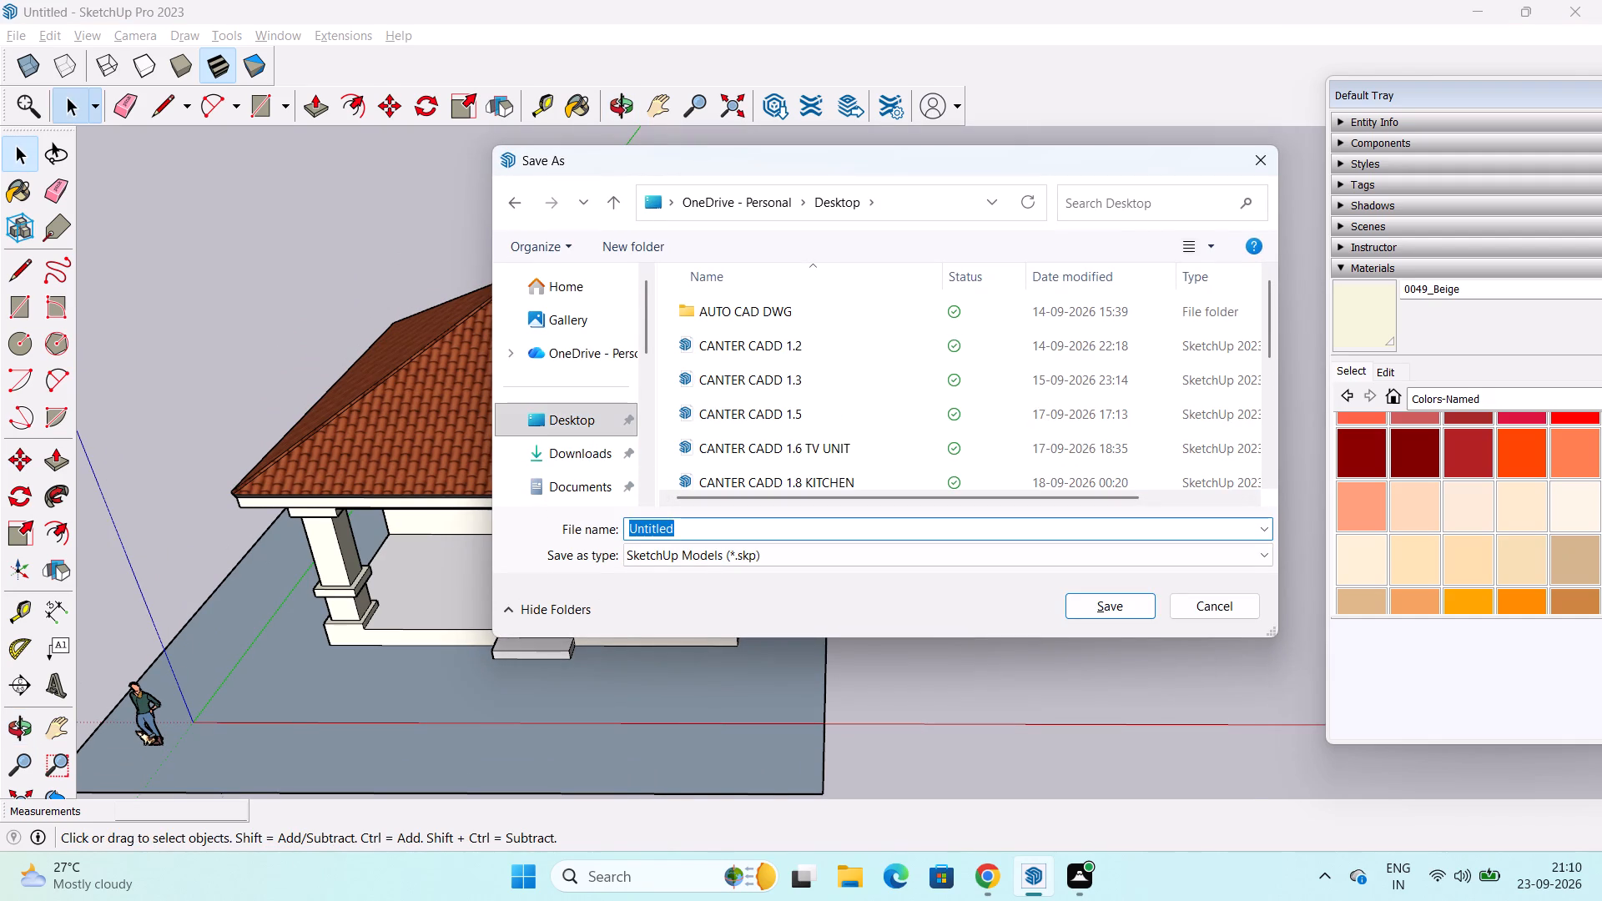
{"action": "type", "text": "cantr"}
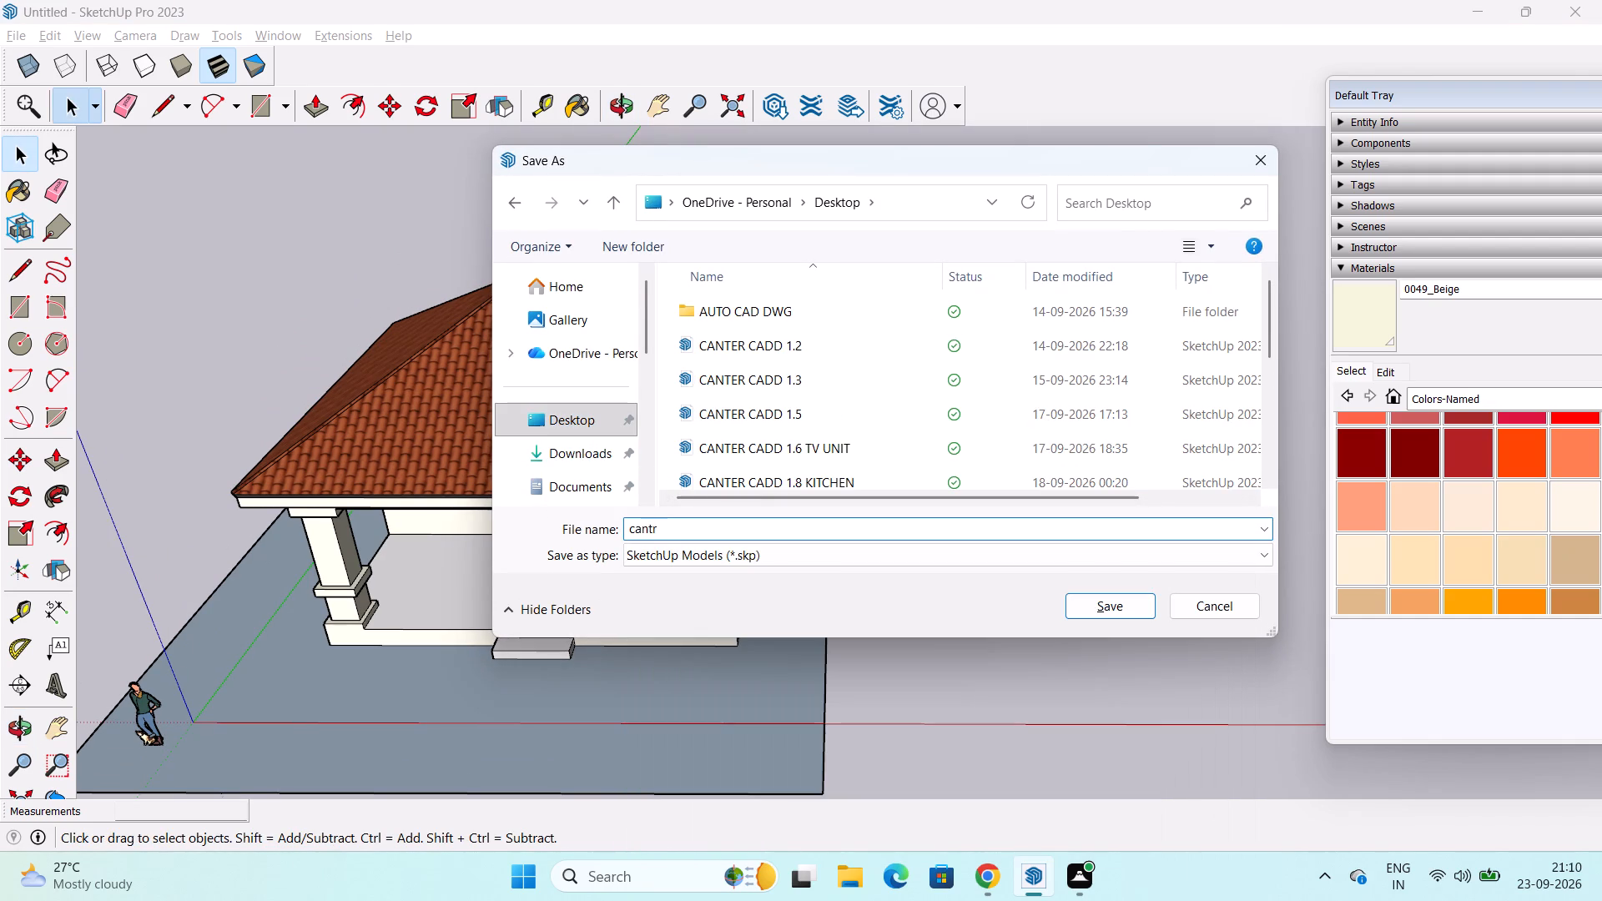
{"action": "key", "text": "BackSpace"}
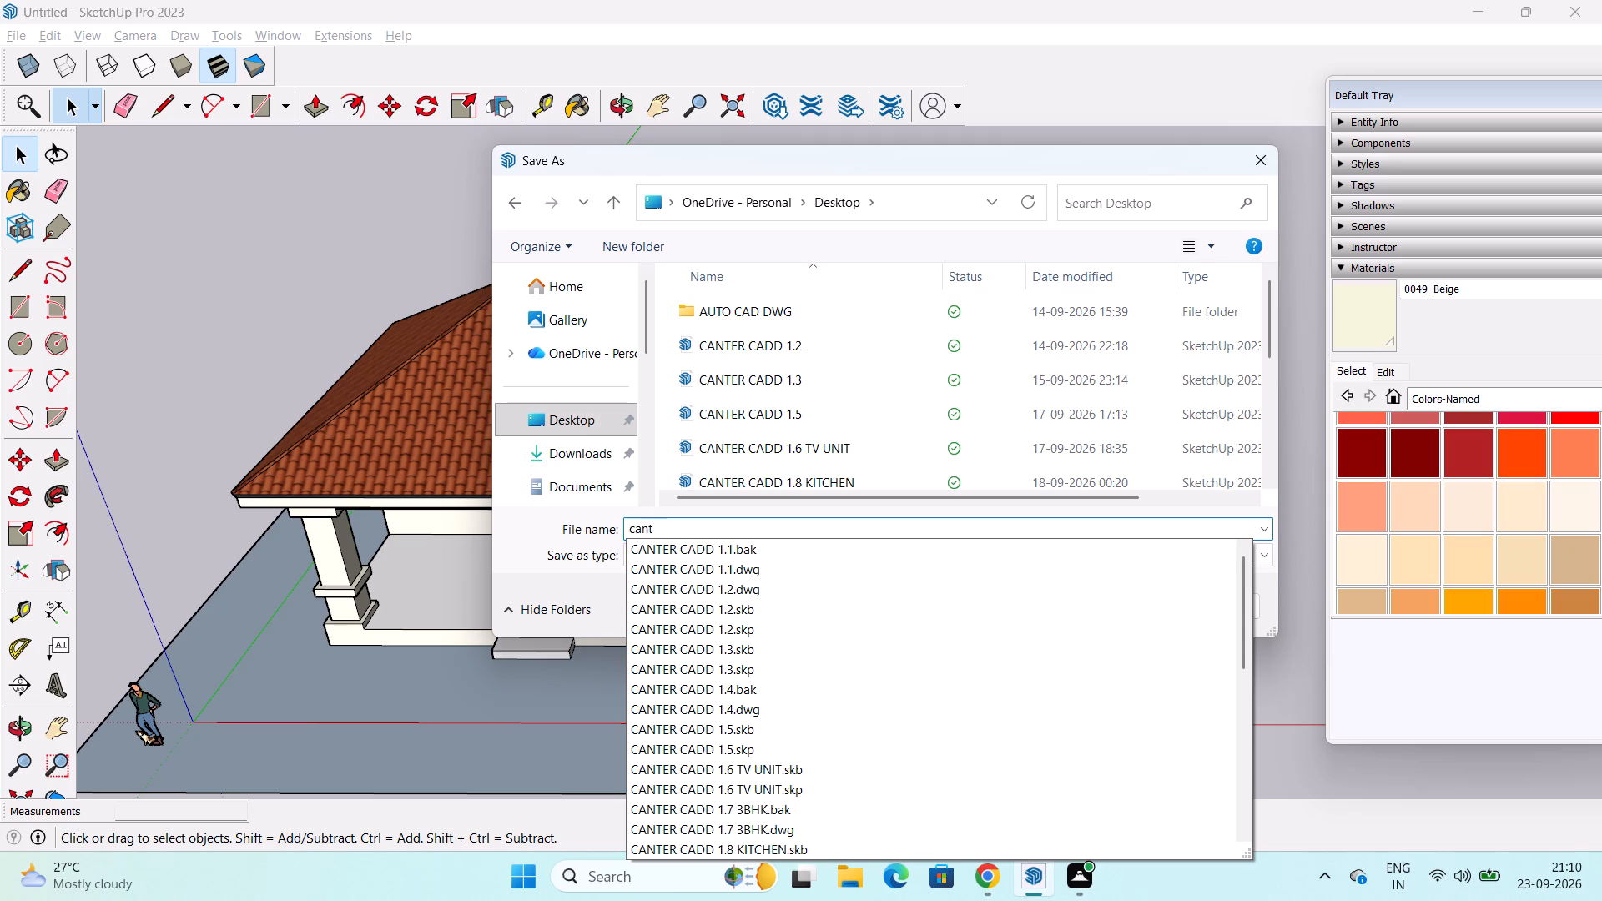
{"action": "key", "text": "Down"}
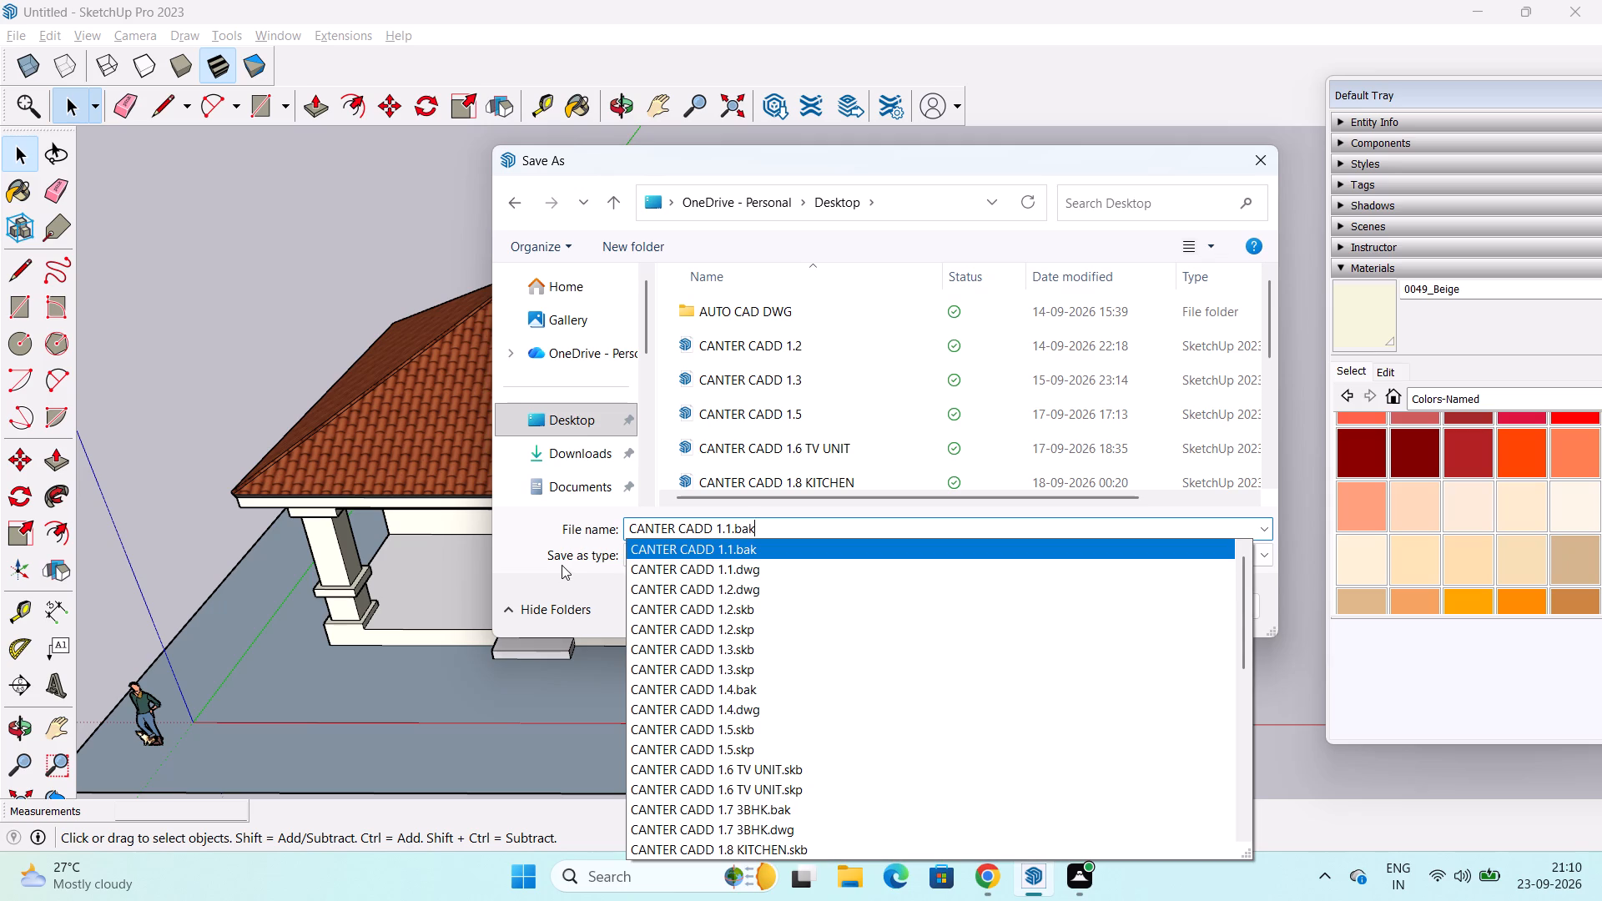
{"action": "left_click_drag", "start_coordinate": [717, 530], "coordinate": [784, 529]}
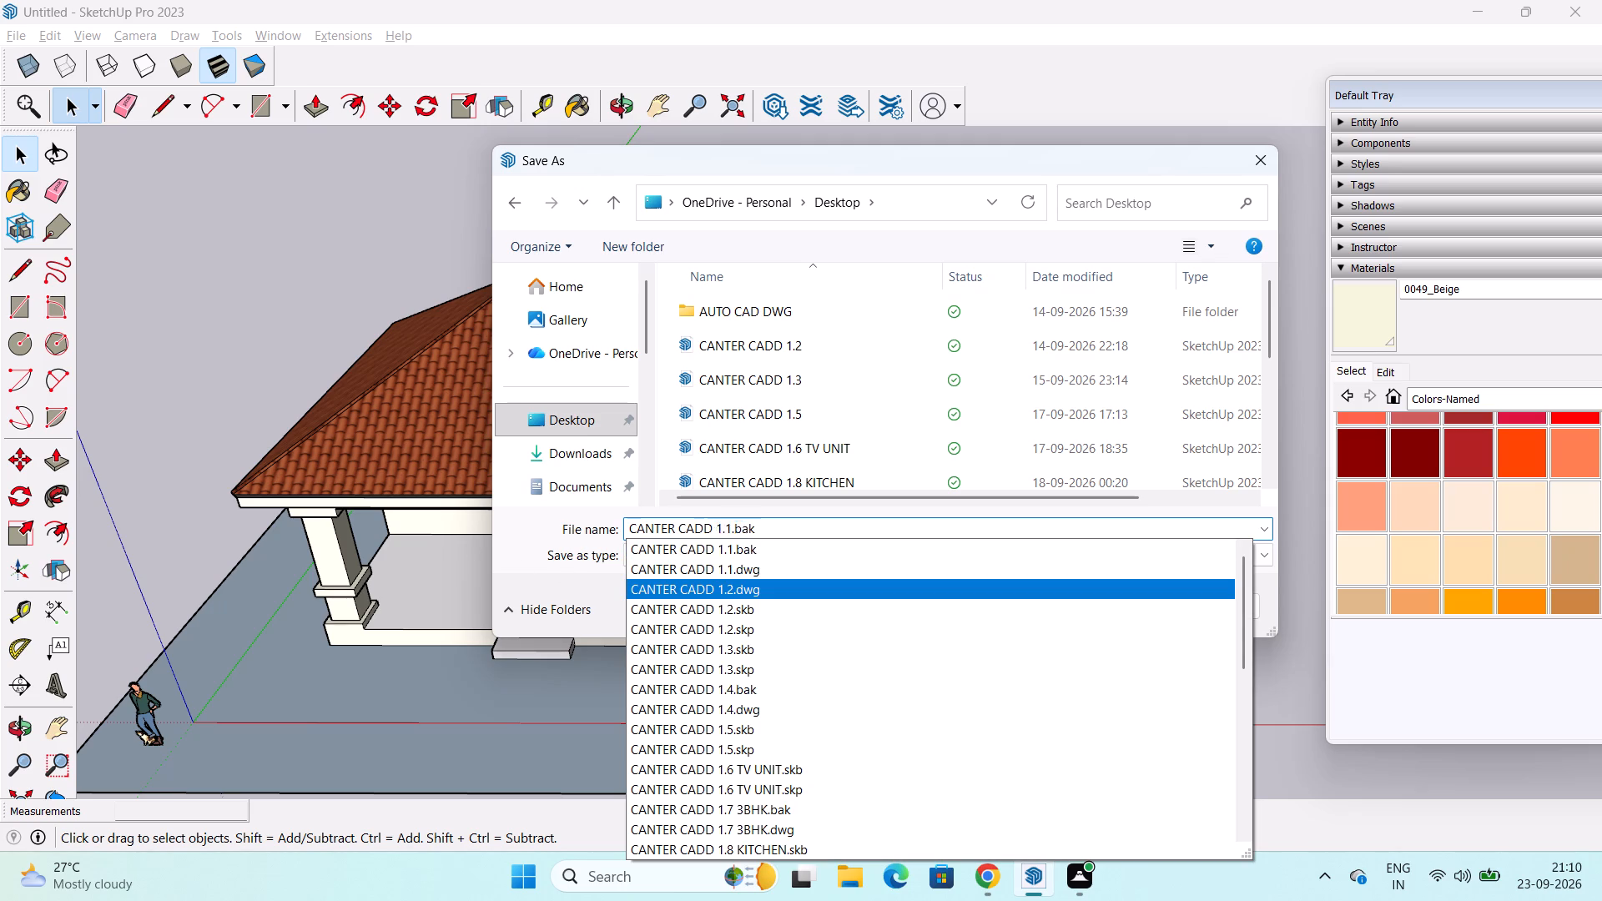
{"action": "left_click_drag", "start_coordinate": [784, 529], "coordinate": [794, 529]}
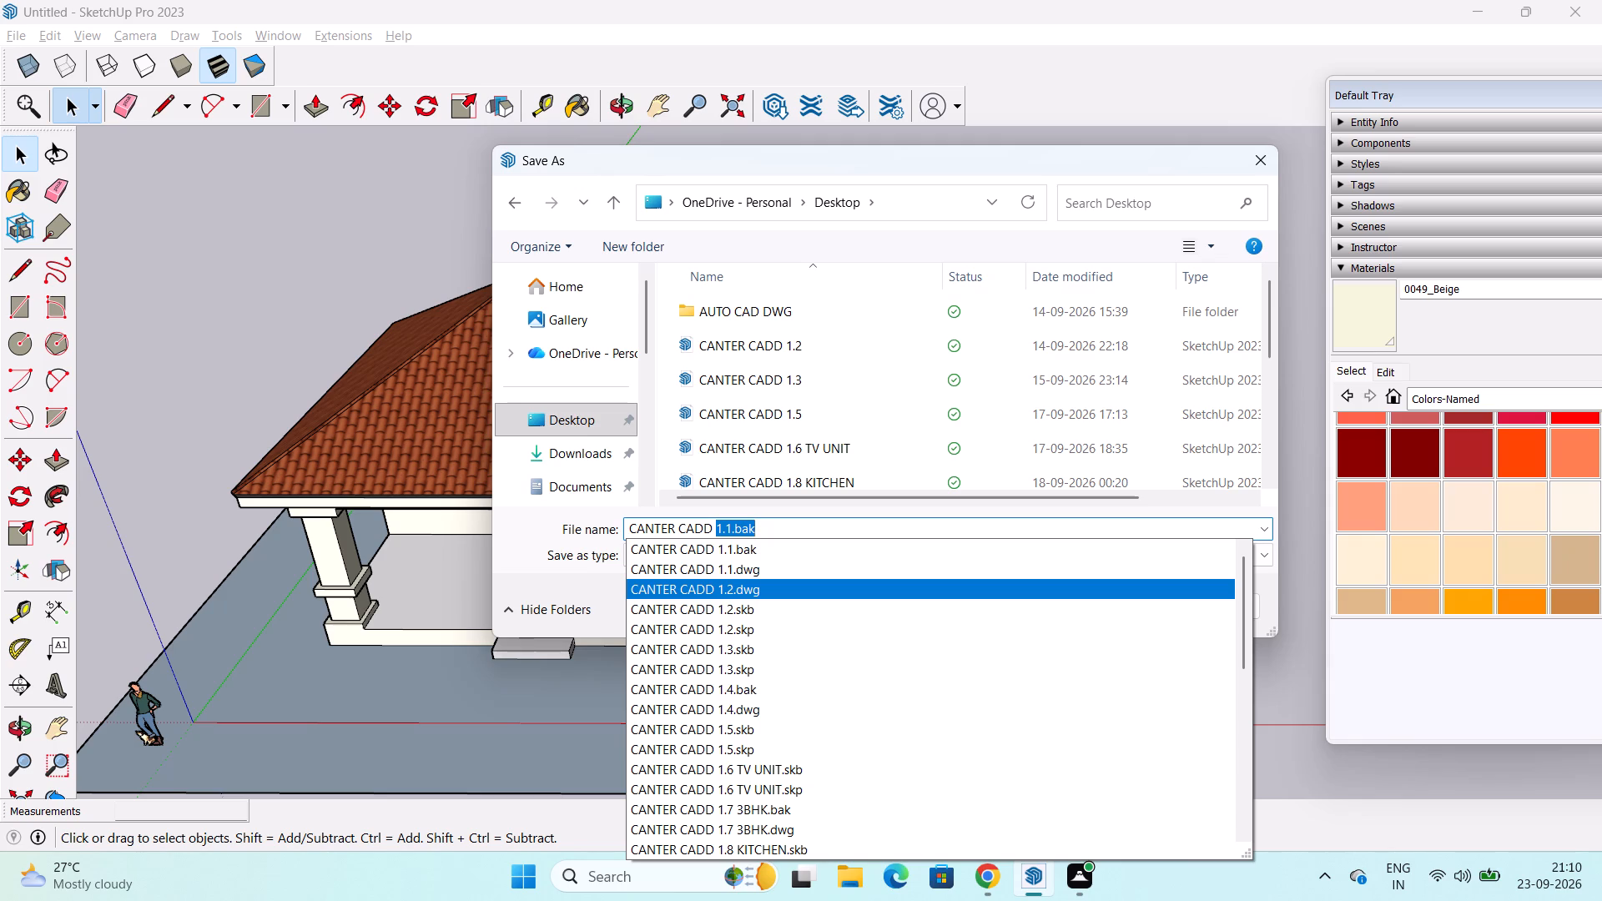
{"action": "type", "text": "2.6"}
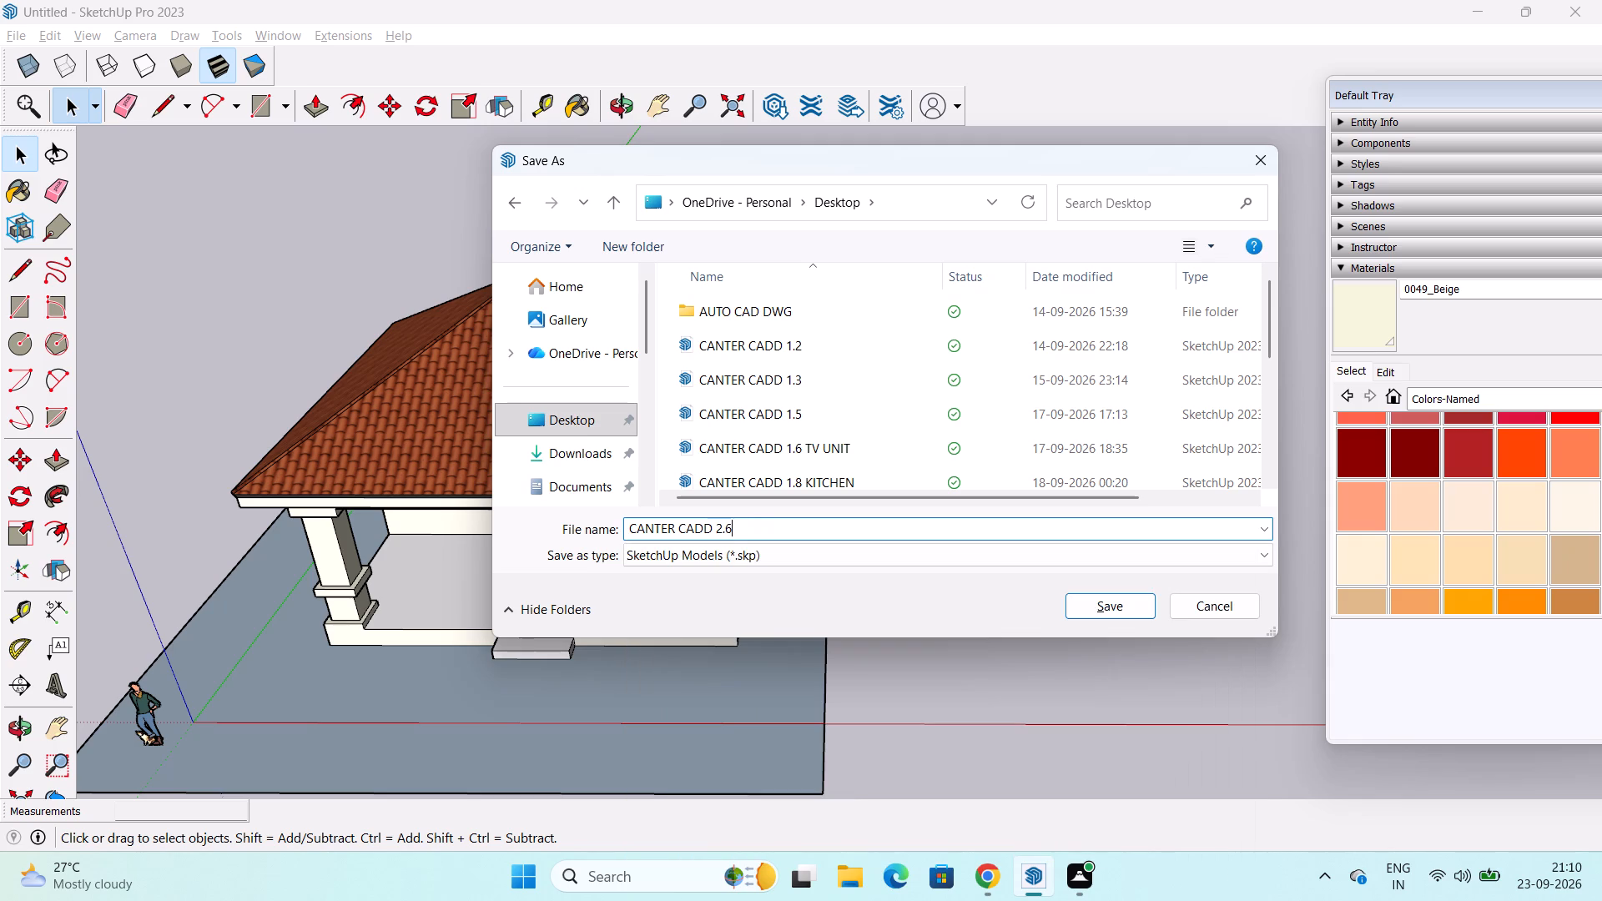
{"action": "key", "text": "space"}
{"action": "key", "text": "BackSpace"}
{"action": "key", "text": "BackSpace"}
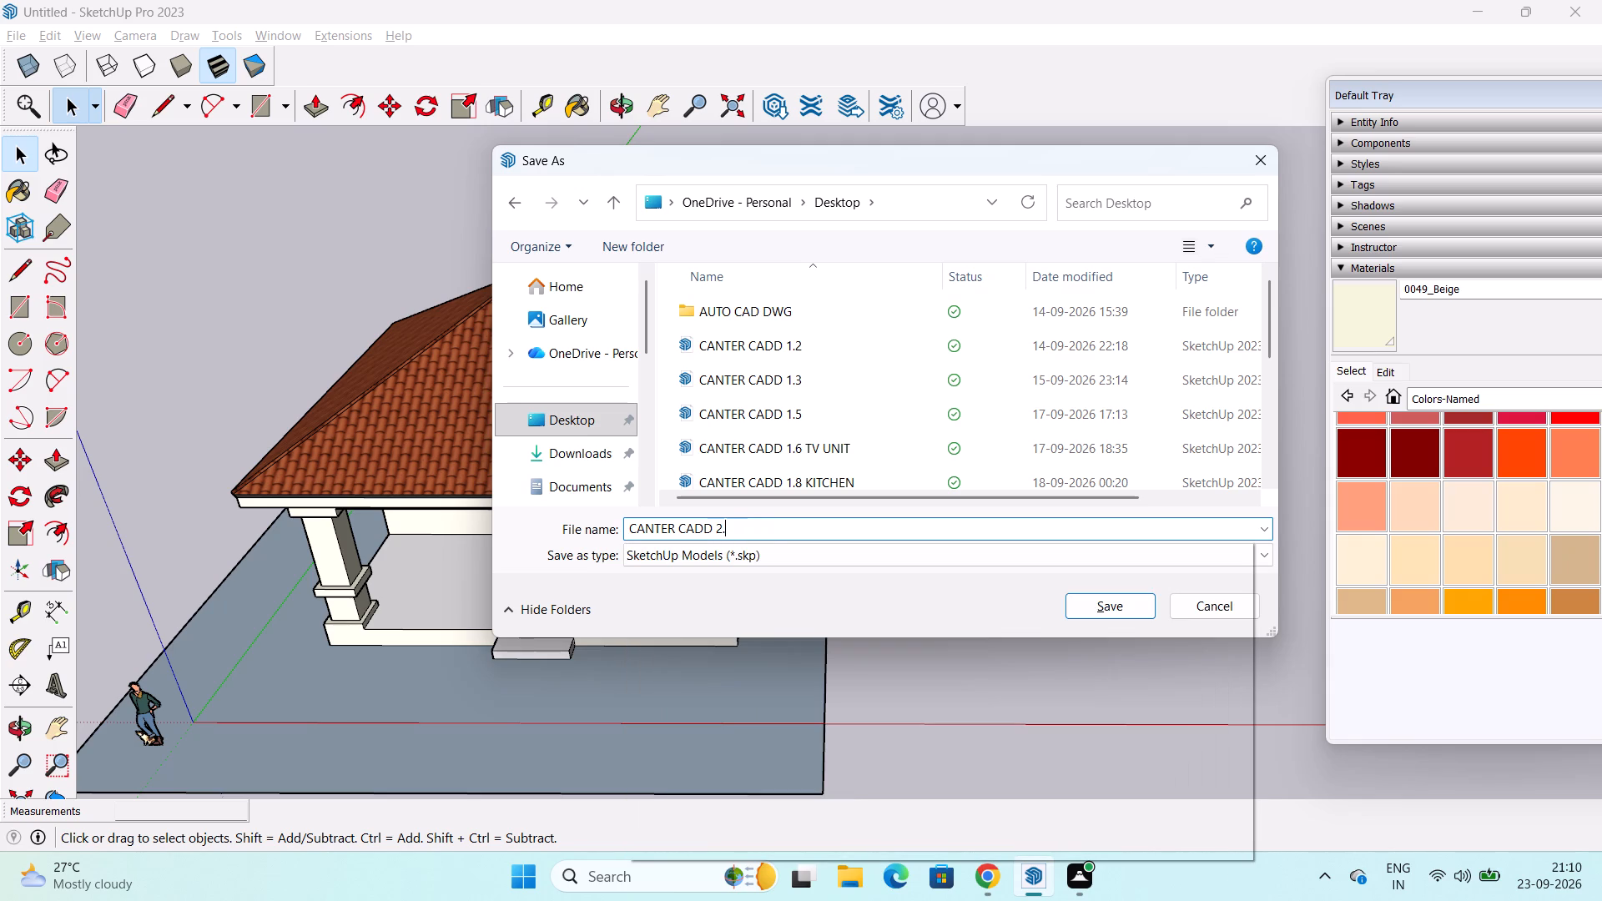
{"action": "key", "text": "5"}
{"action": "key", "text": "space"}
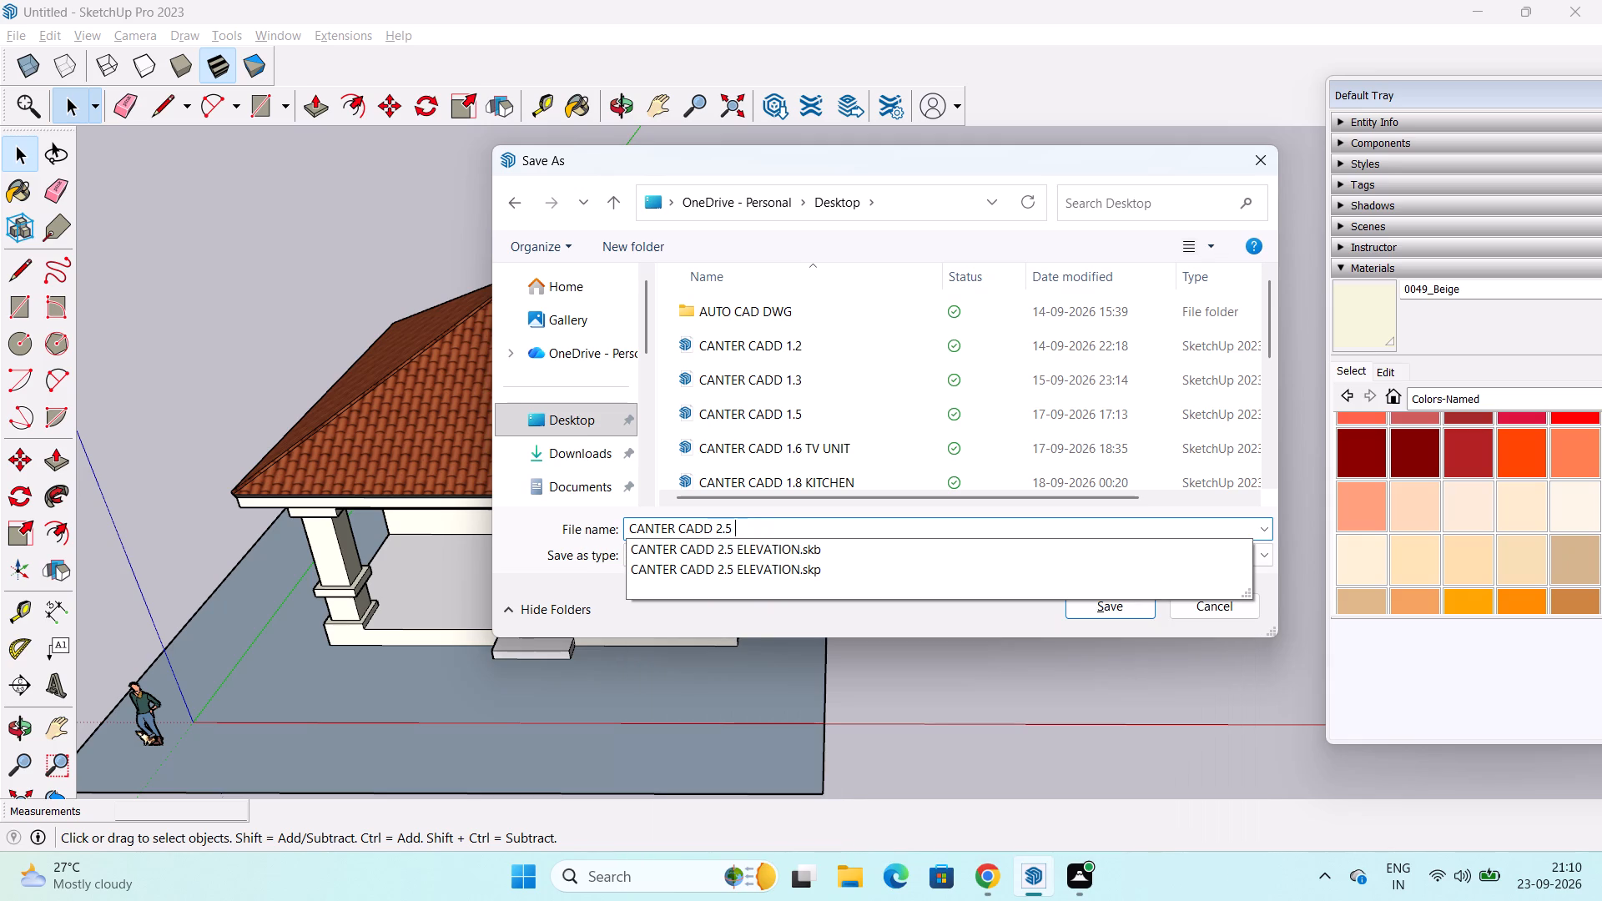
{"action": "type", "text": "smak"}
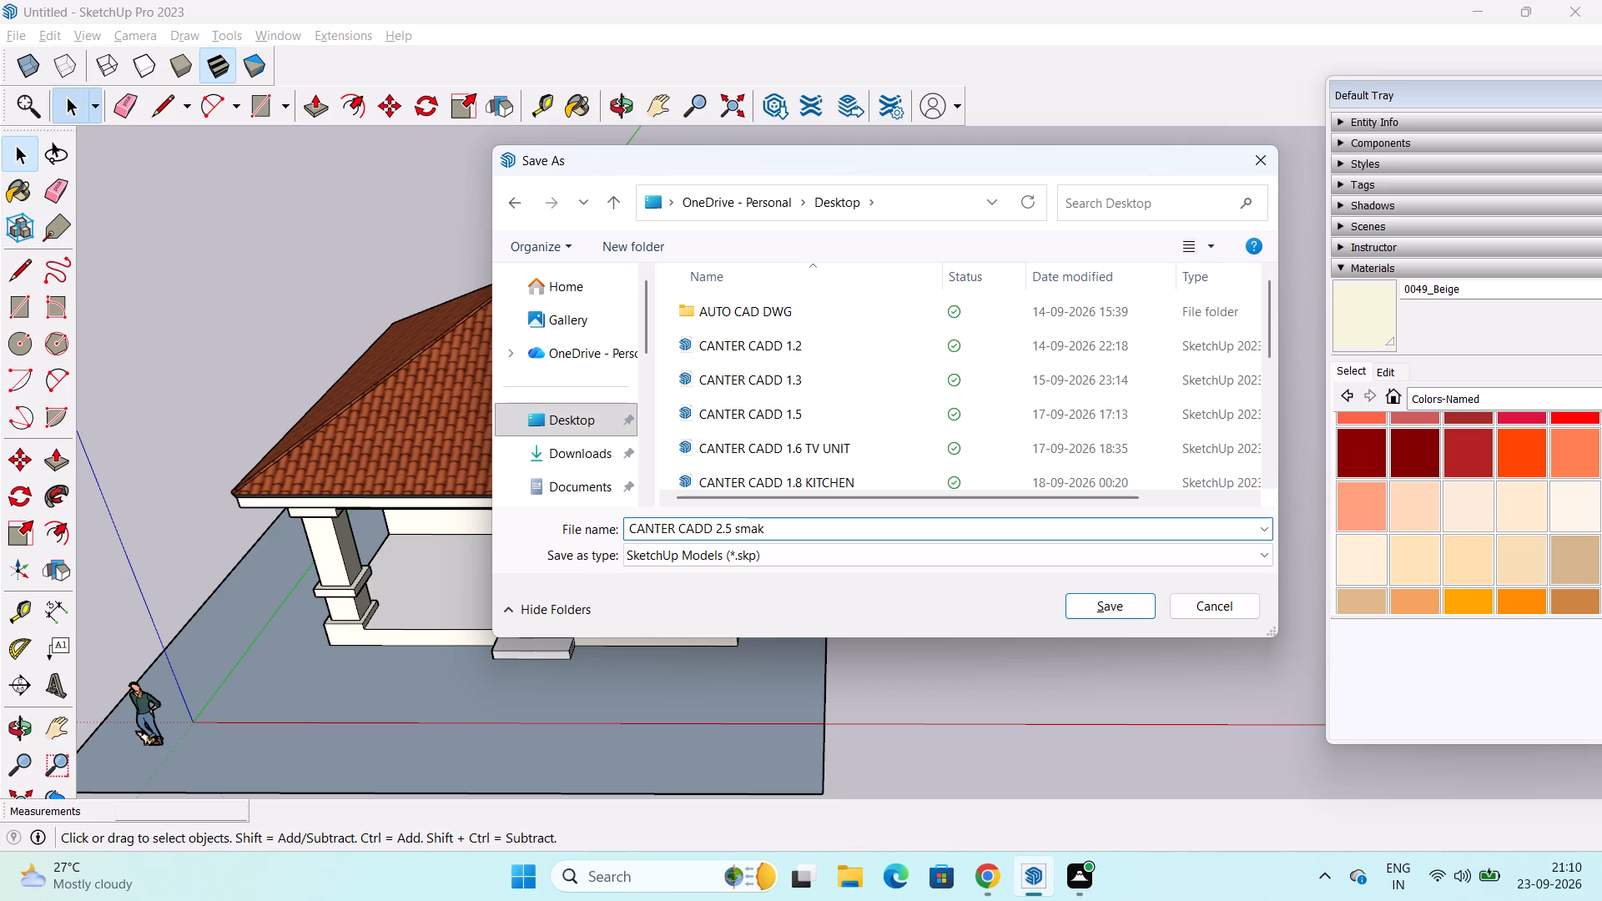
{"action": "key", "text": "BackSpace"}
{"action": "key", "text": "BackSpace"}
{"action": "key", "text": "BackSpace"}
{"action": "key", "text": "BackSpace"}
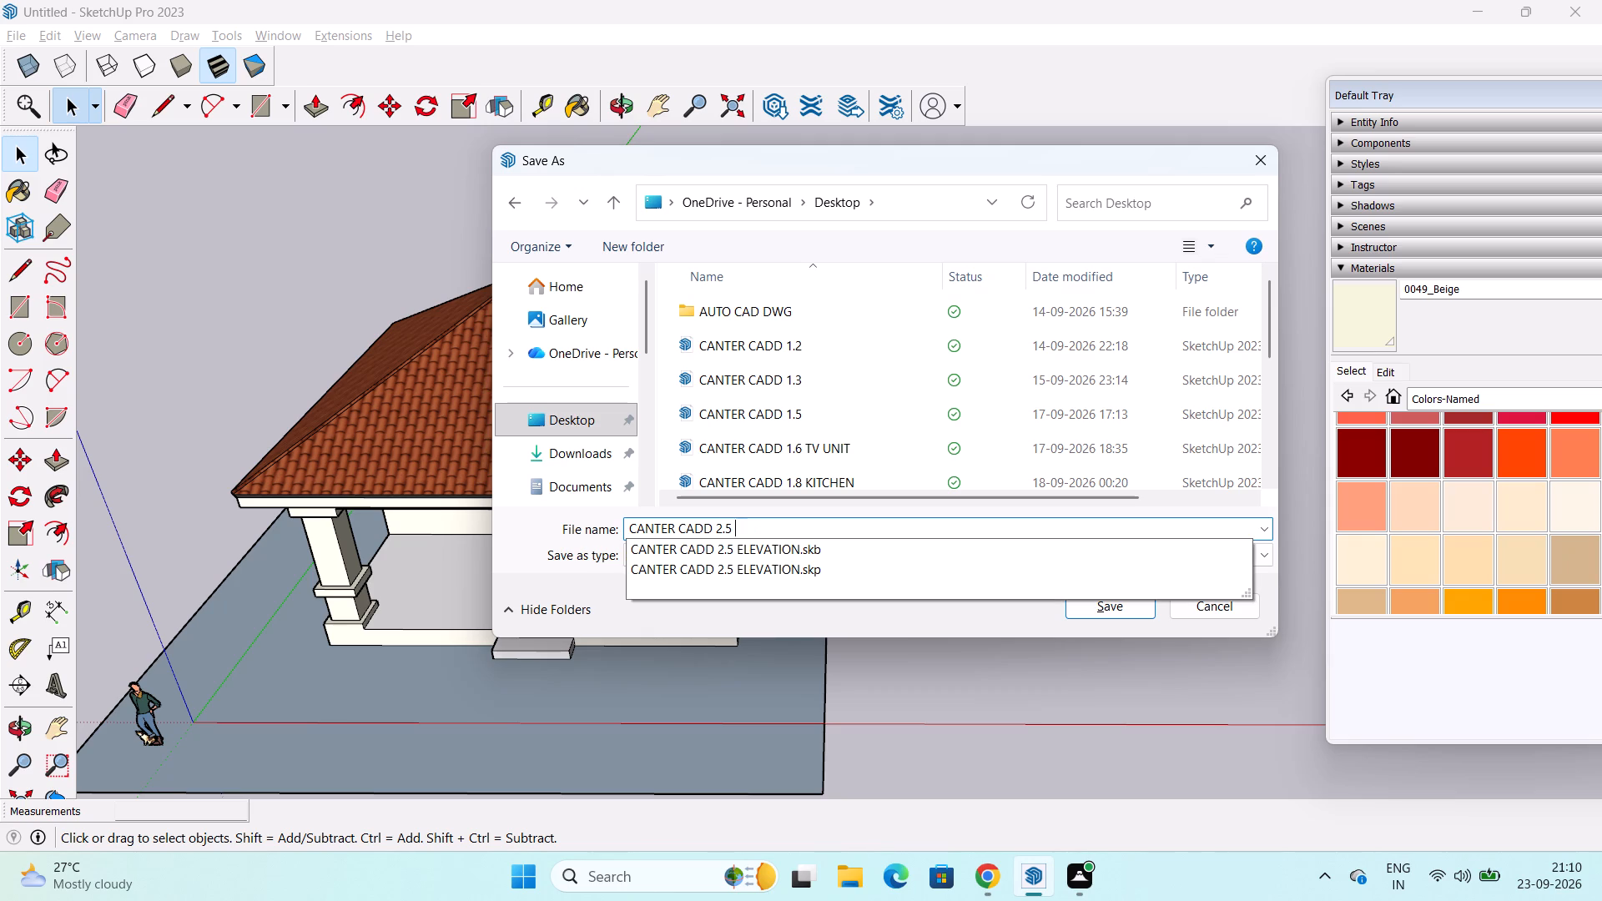
{"action": "type", "text": "SA"}
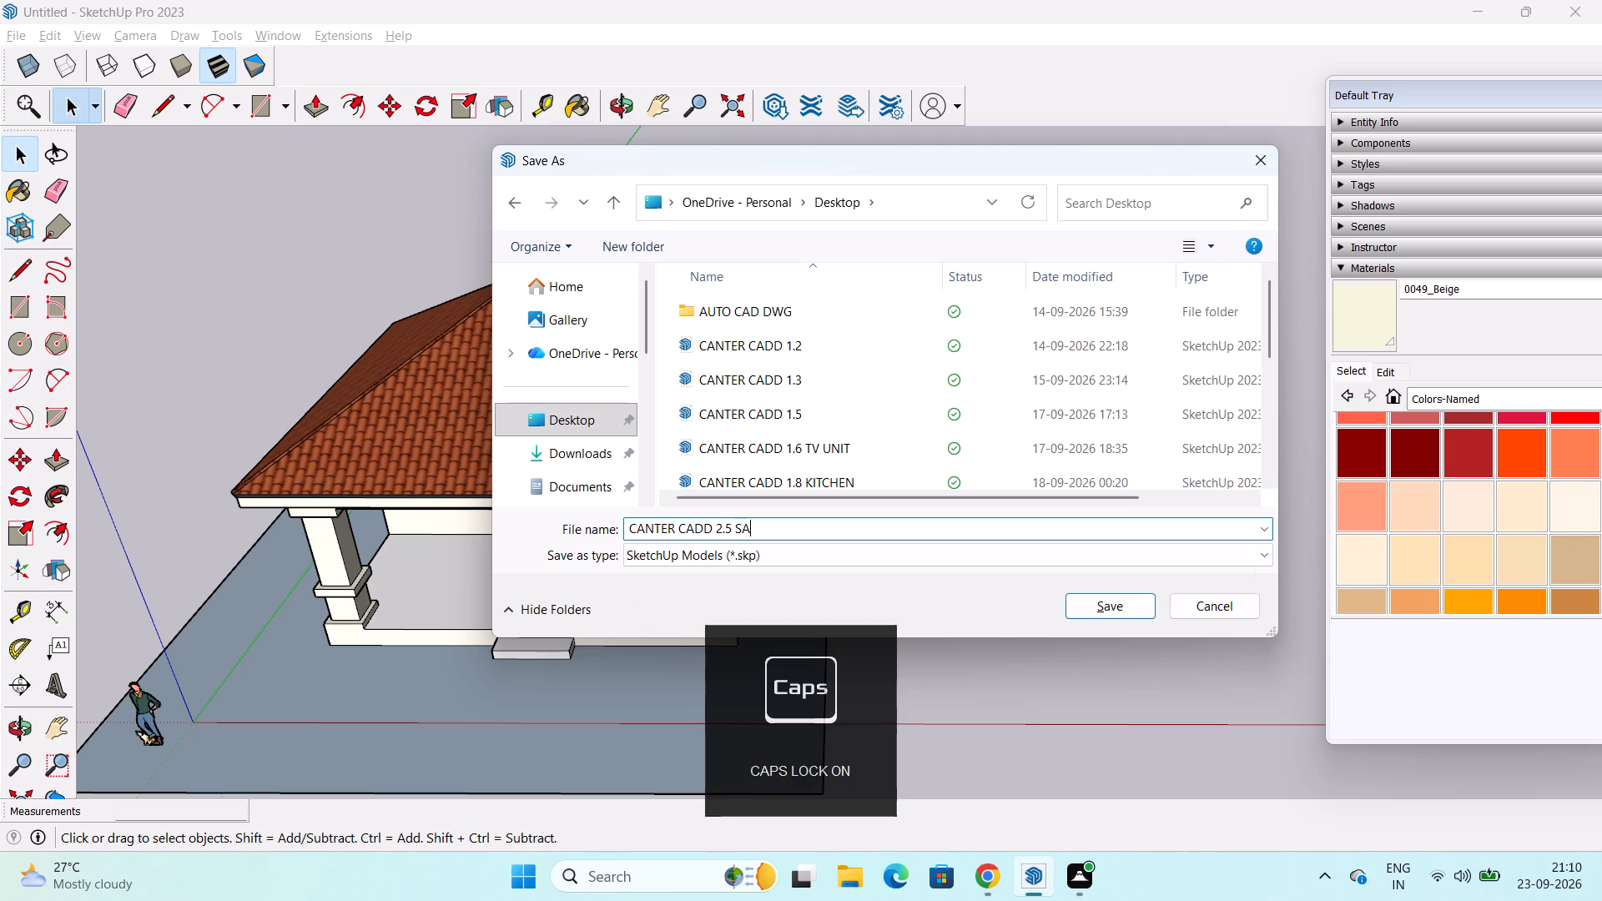
{"action": "key", "text": "BackSpace"}
{"action": "type", "text": "MALL HOUSE"}
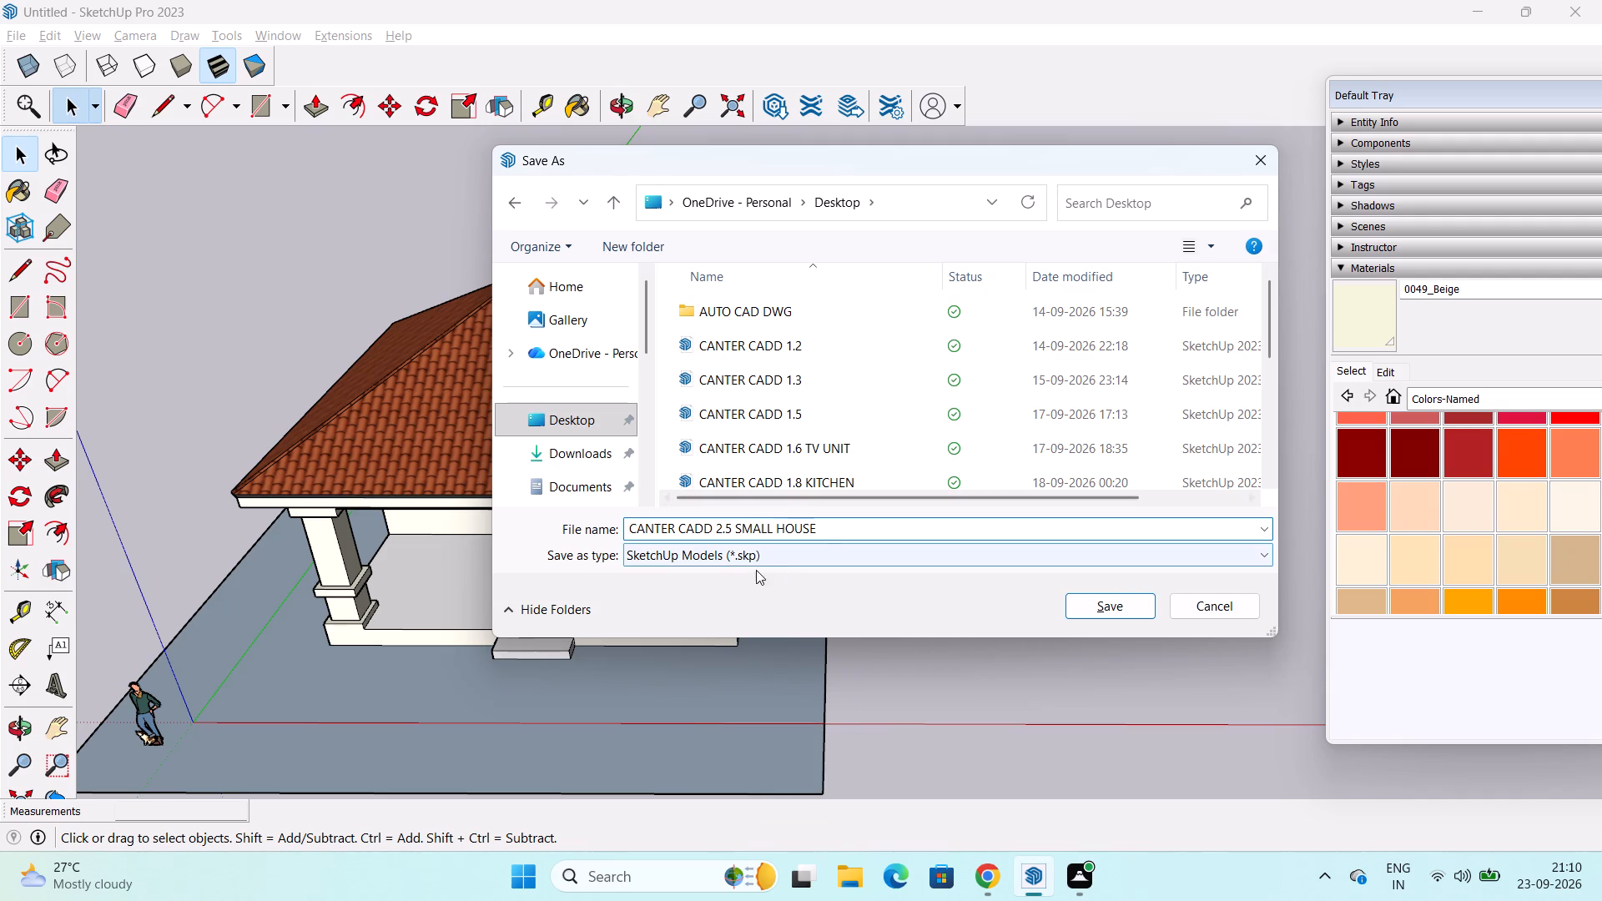
{"action": "left_click", "coordinate": [1131, 602]}
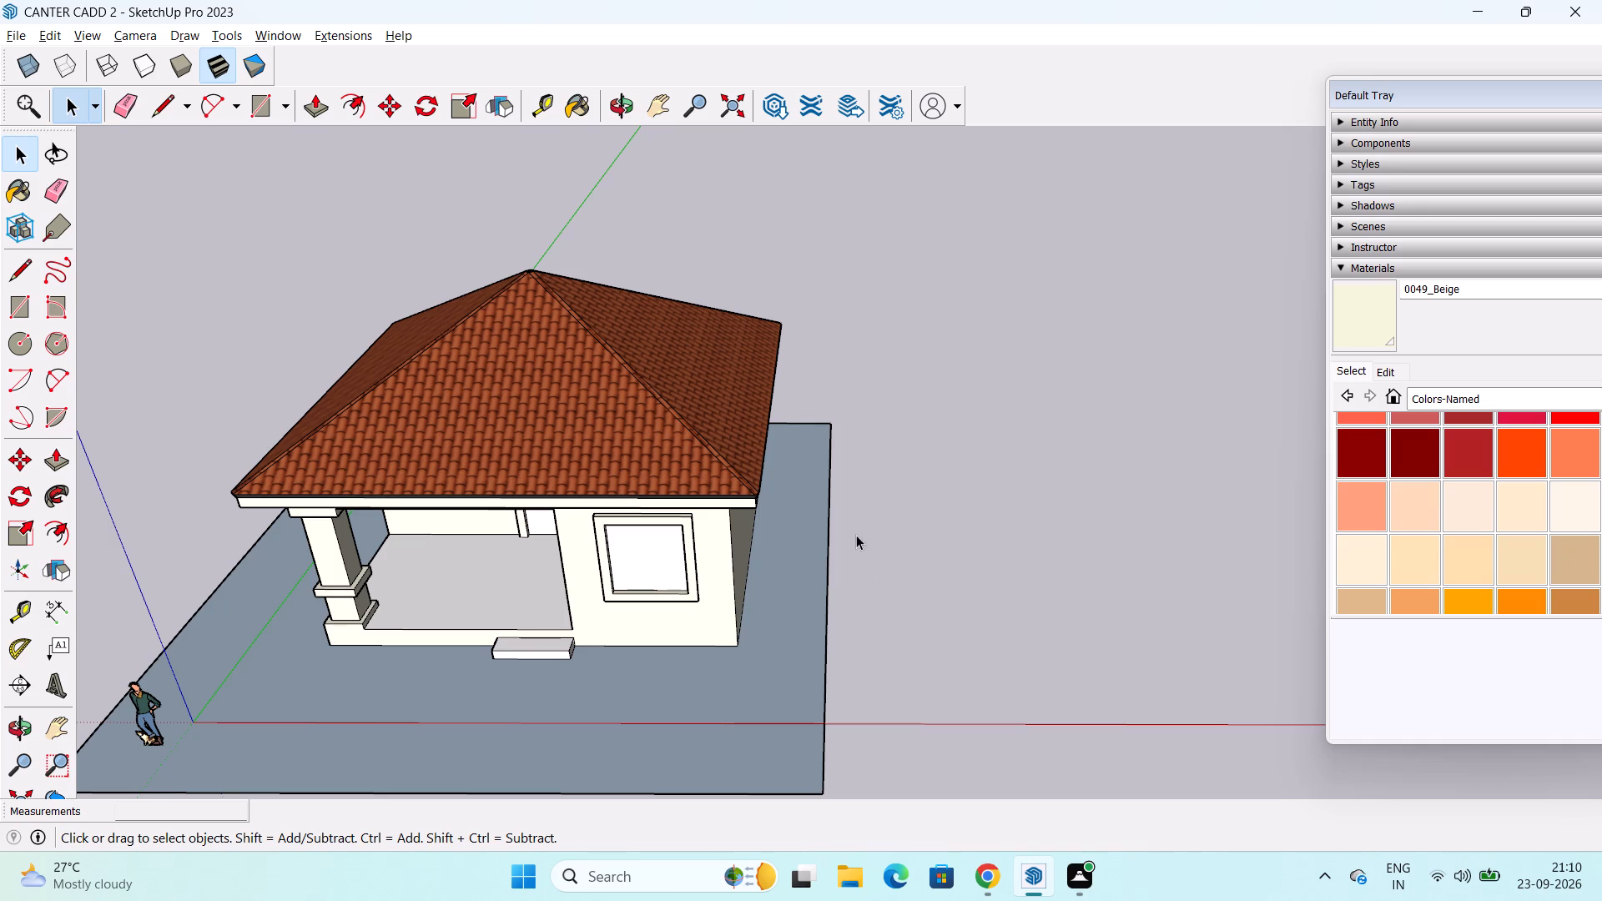
{"action": "key", "text": "ctrl+s"}
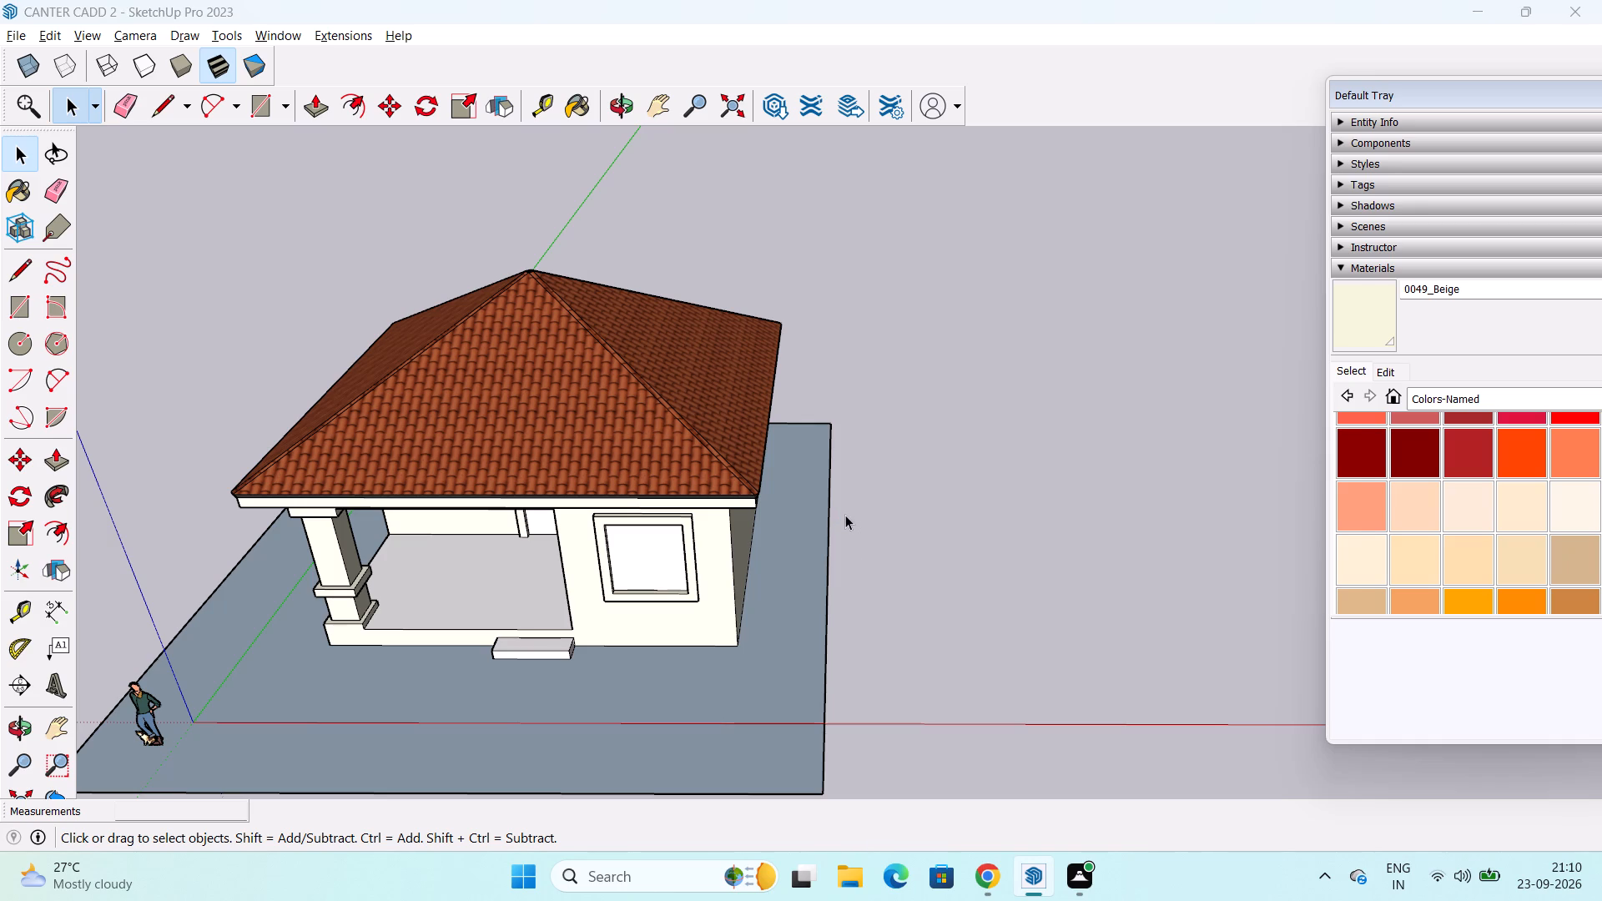
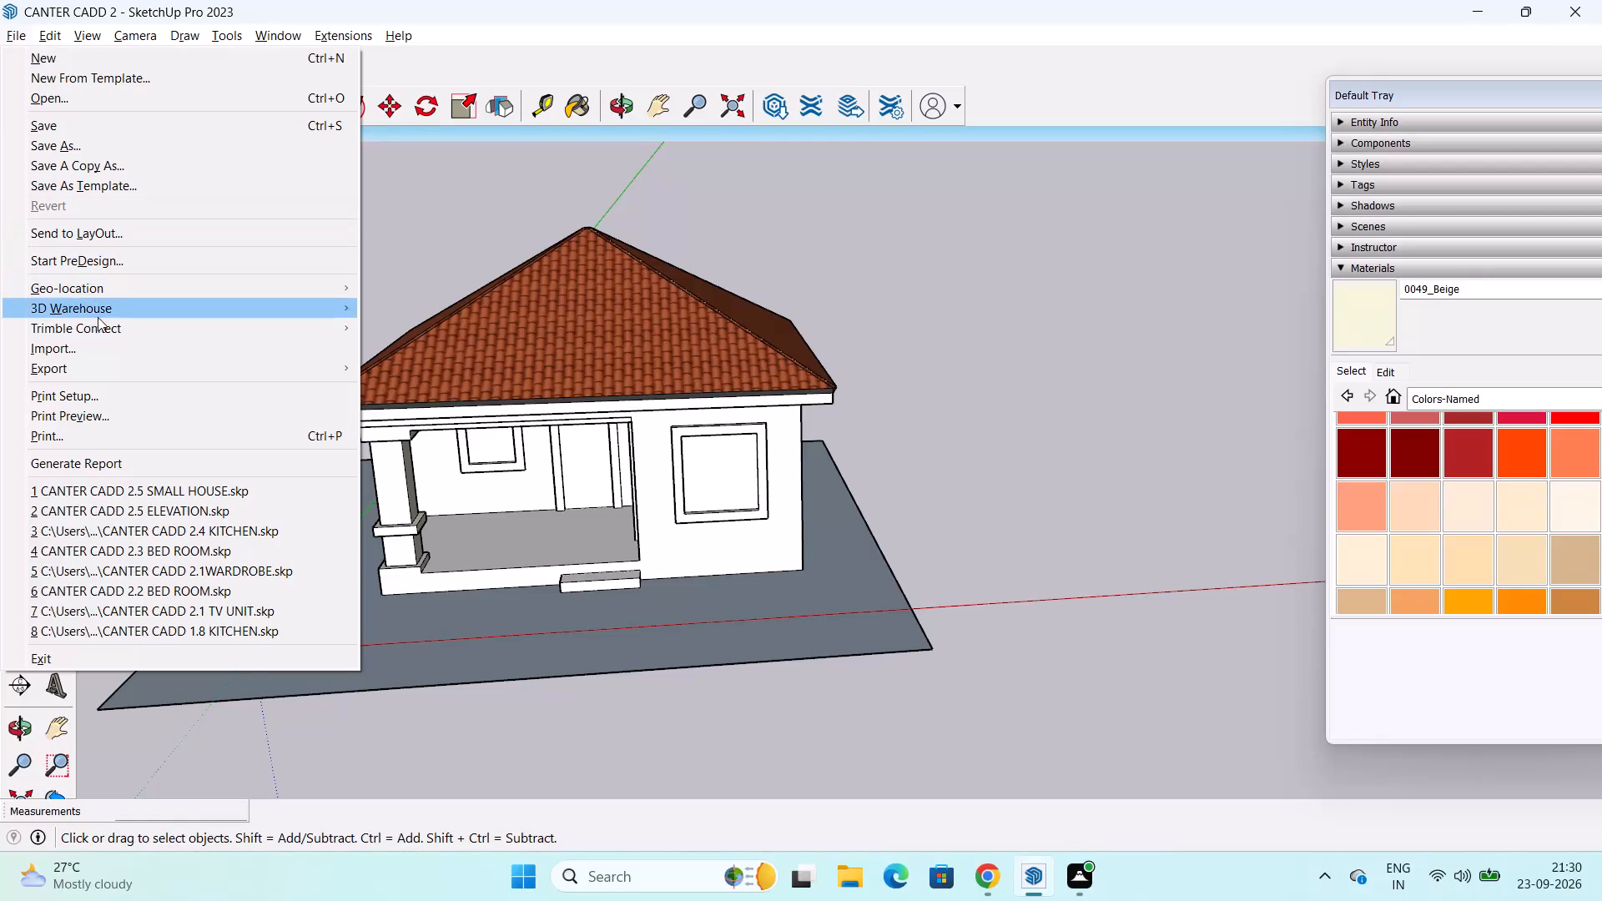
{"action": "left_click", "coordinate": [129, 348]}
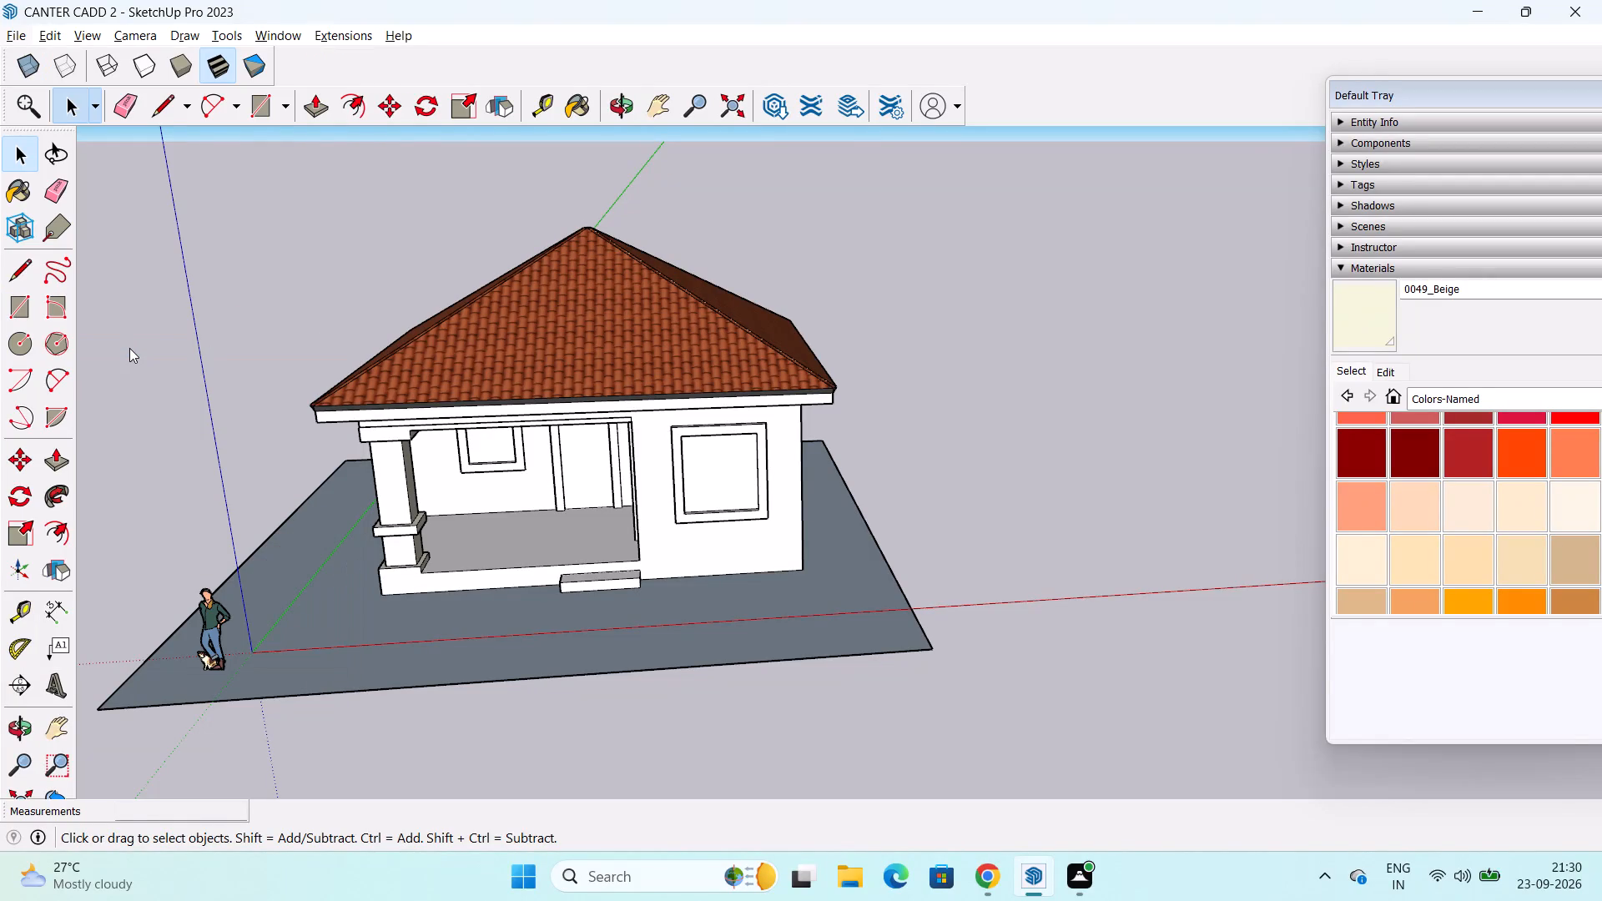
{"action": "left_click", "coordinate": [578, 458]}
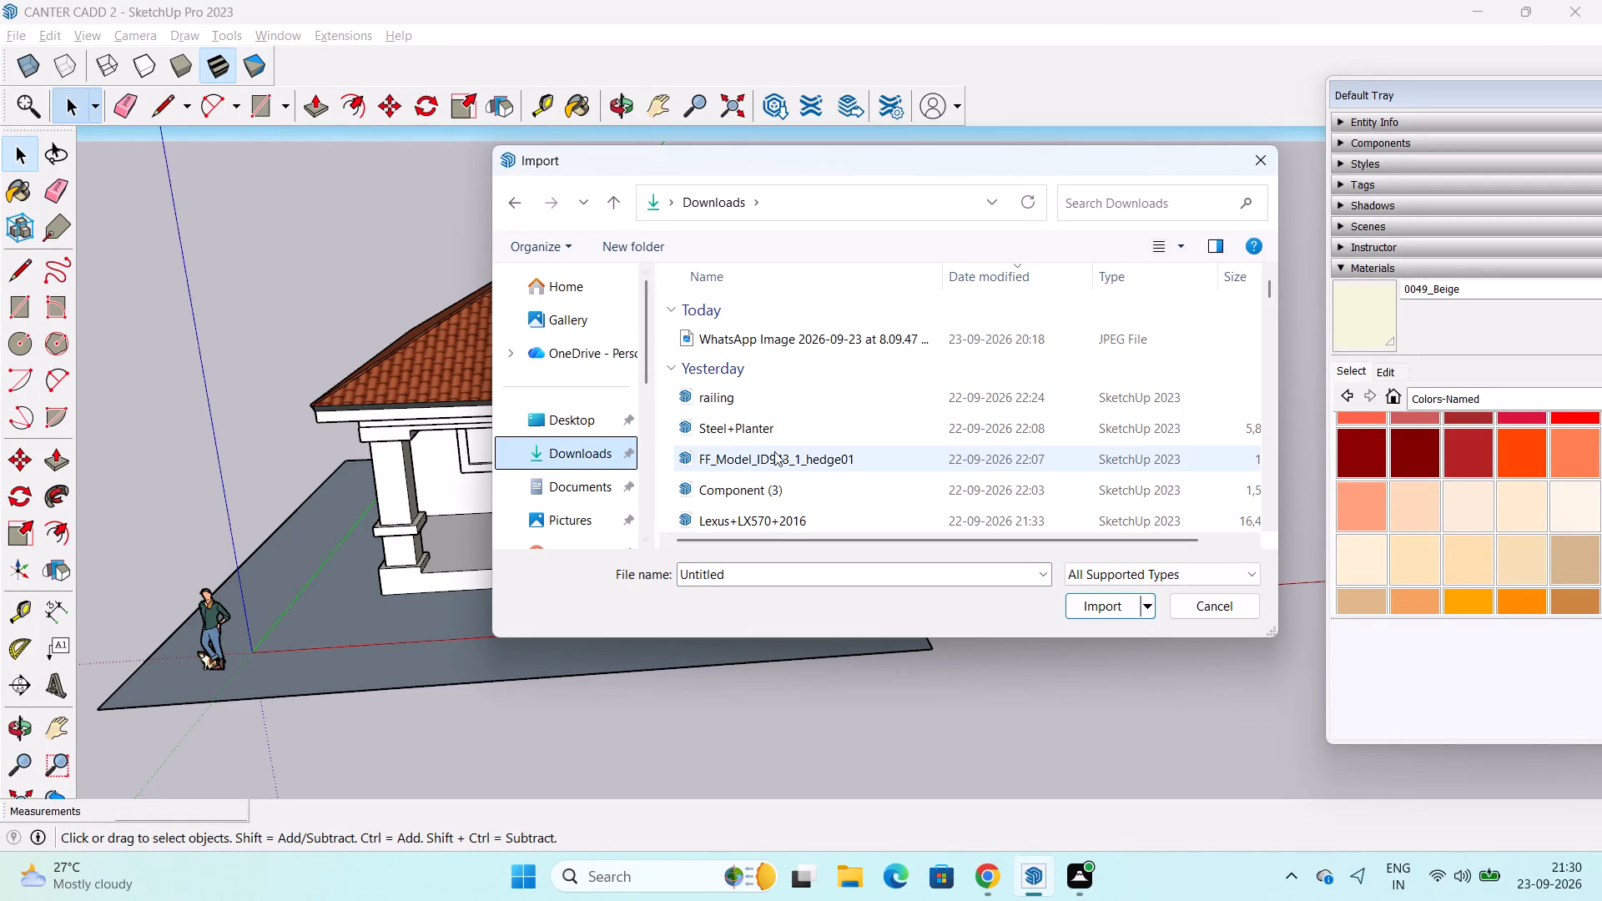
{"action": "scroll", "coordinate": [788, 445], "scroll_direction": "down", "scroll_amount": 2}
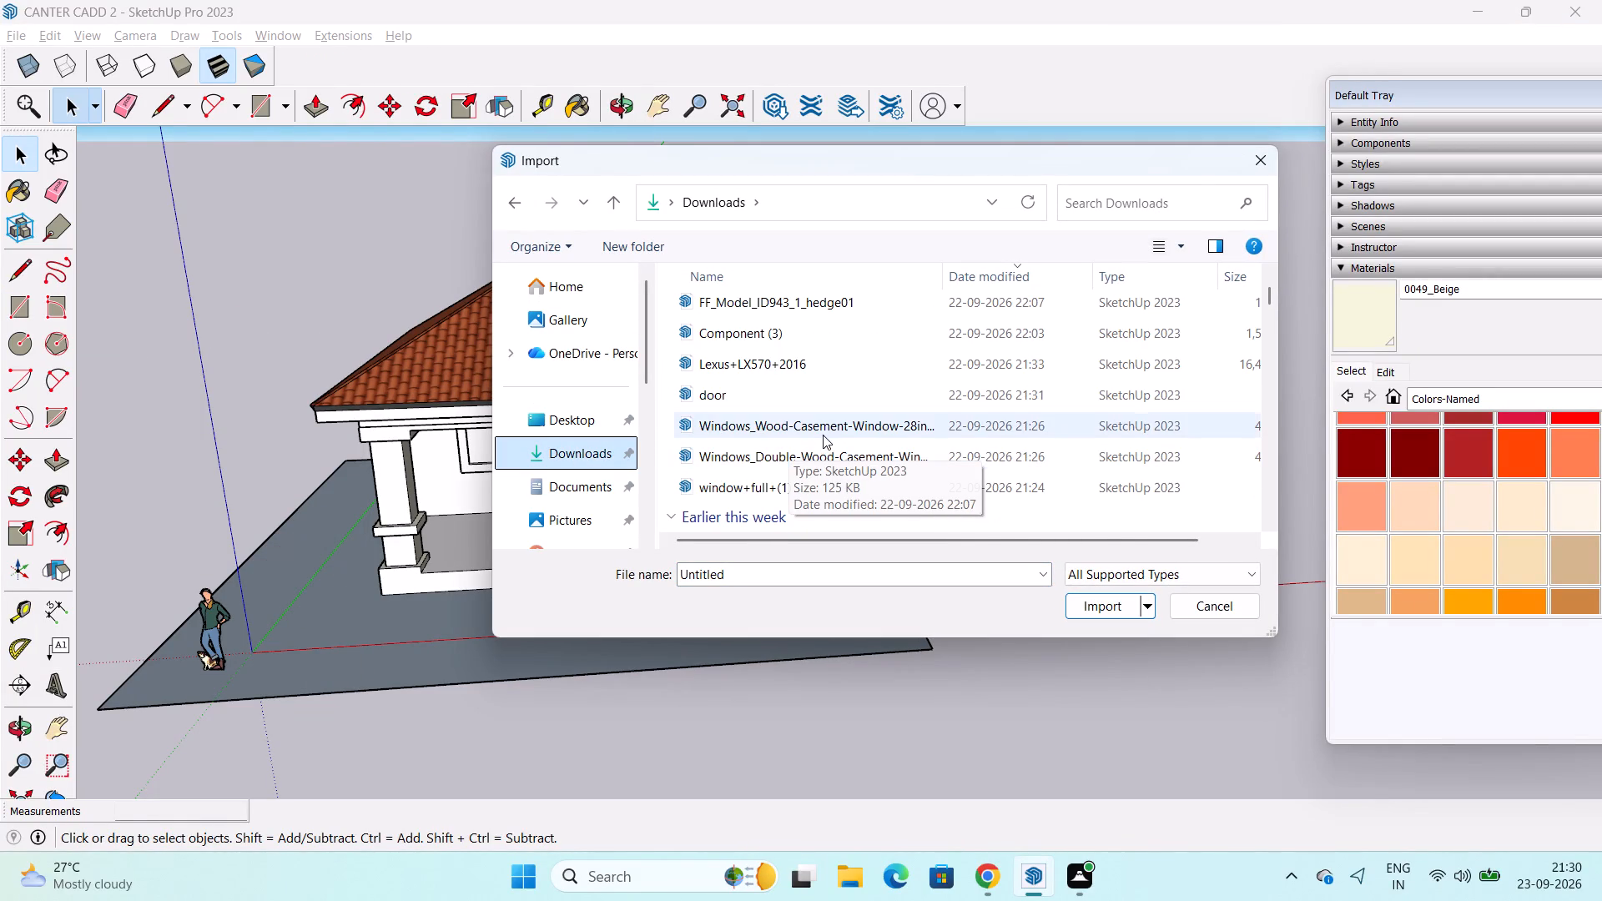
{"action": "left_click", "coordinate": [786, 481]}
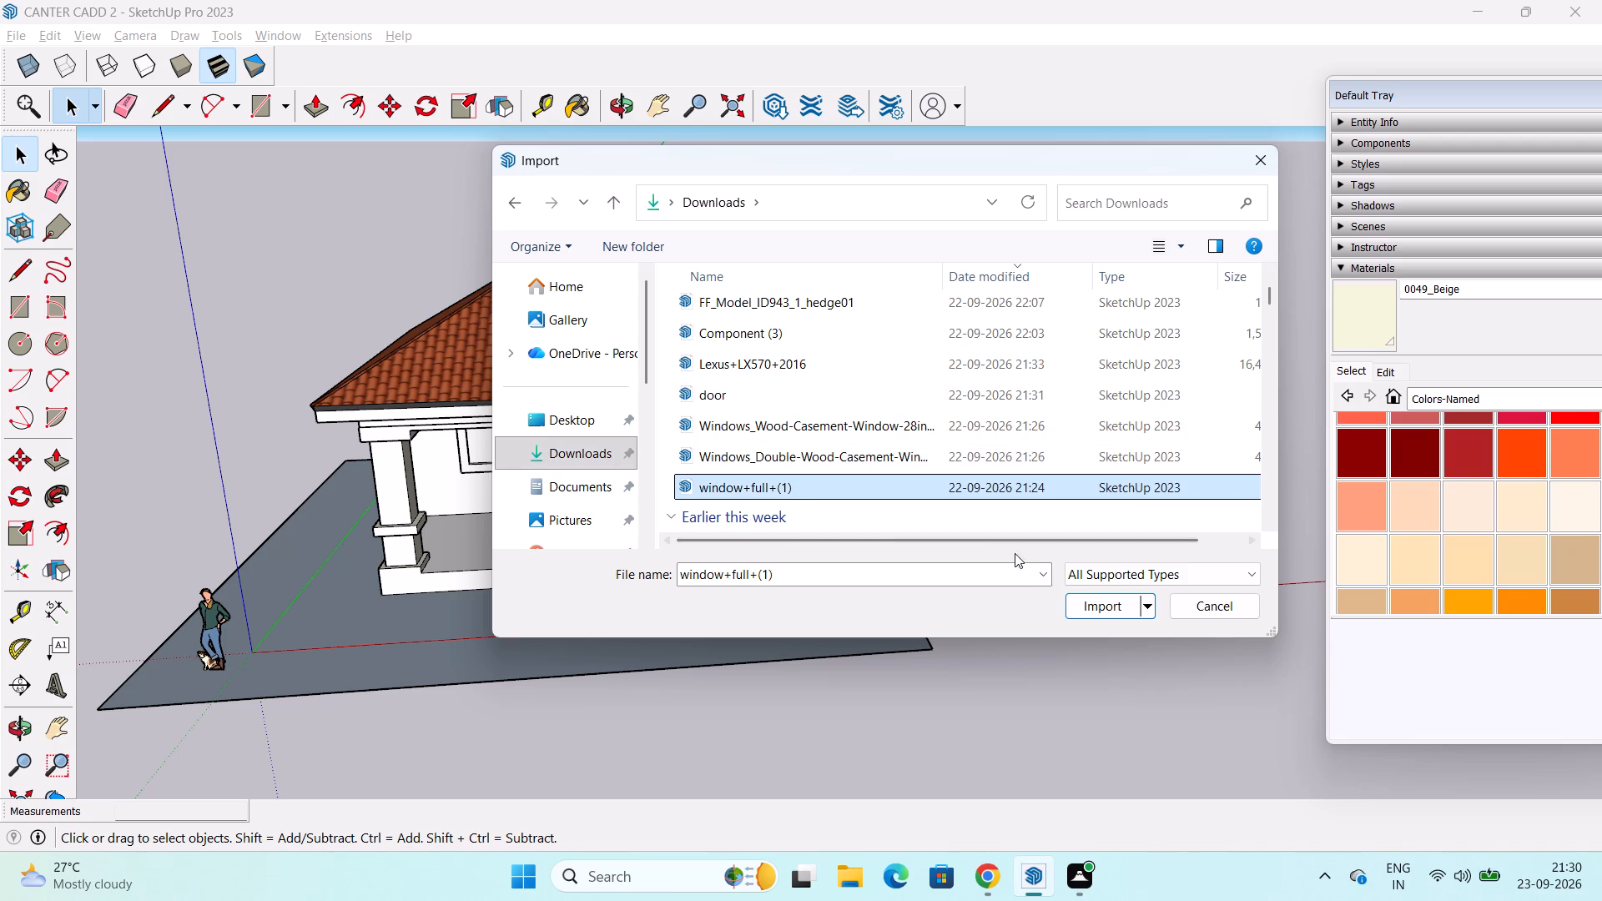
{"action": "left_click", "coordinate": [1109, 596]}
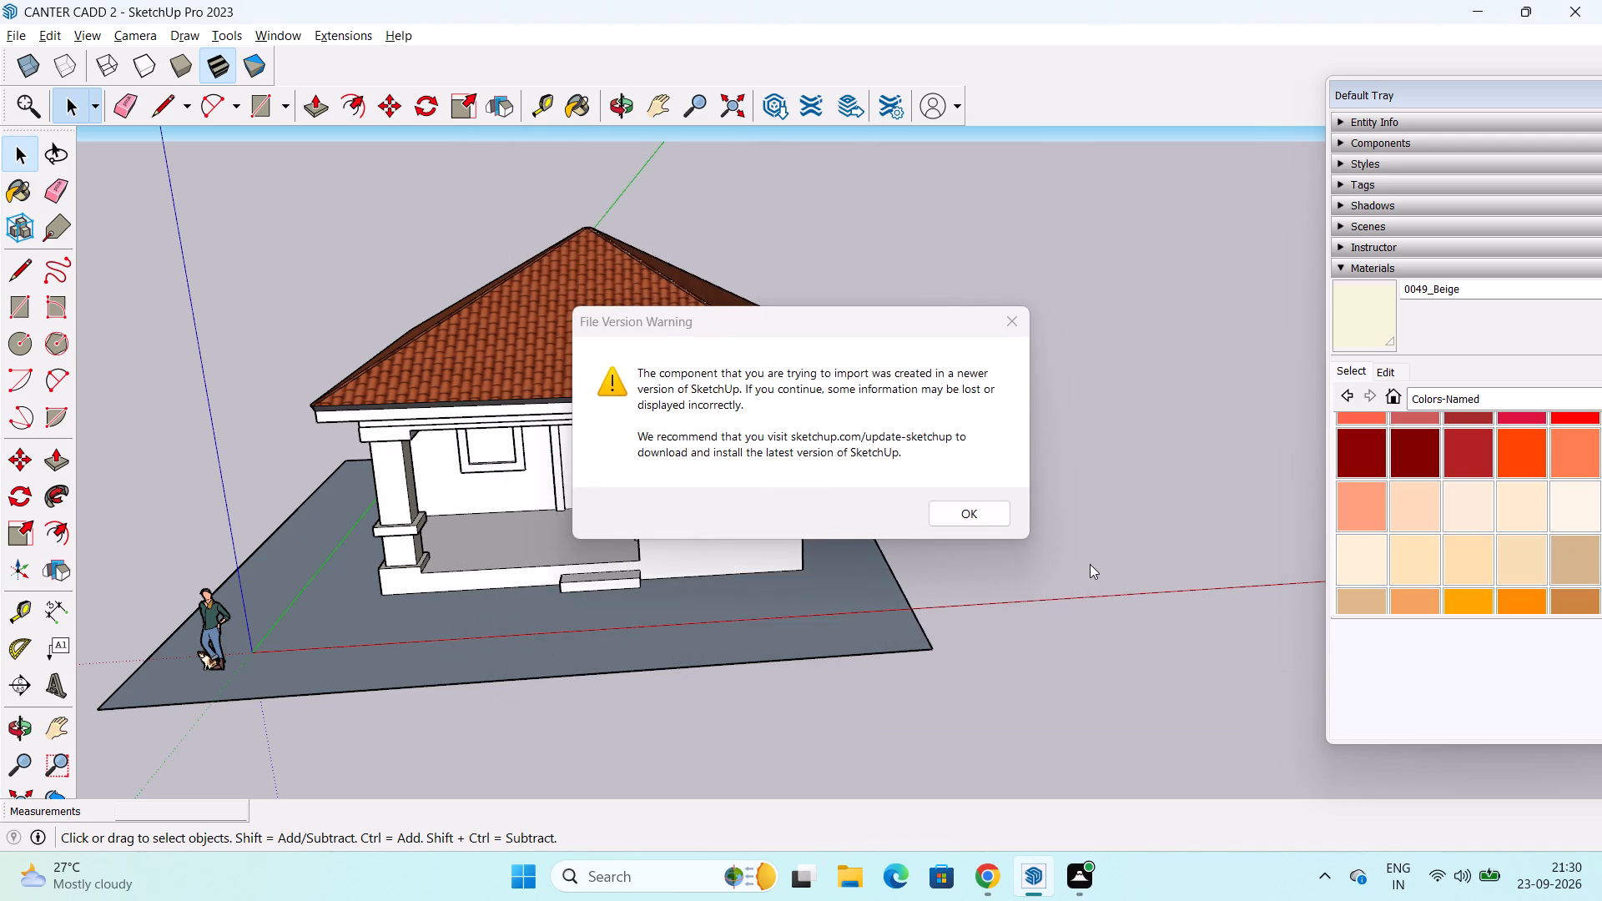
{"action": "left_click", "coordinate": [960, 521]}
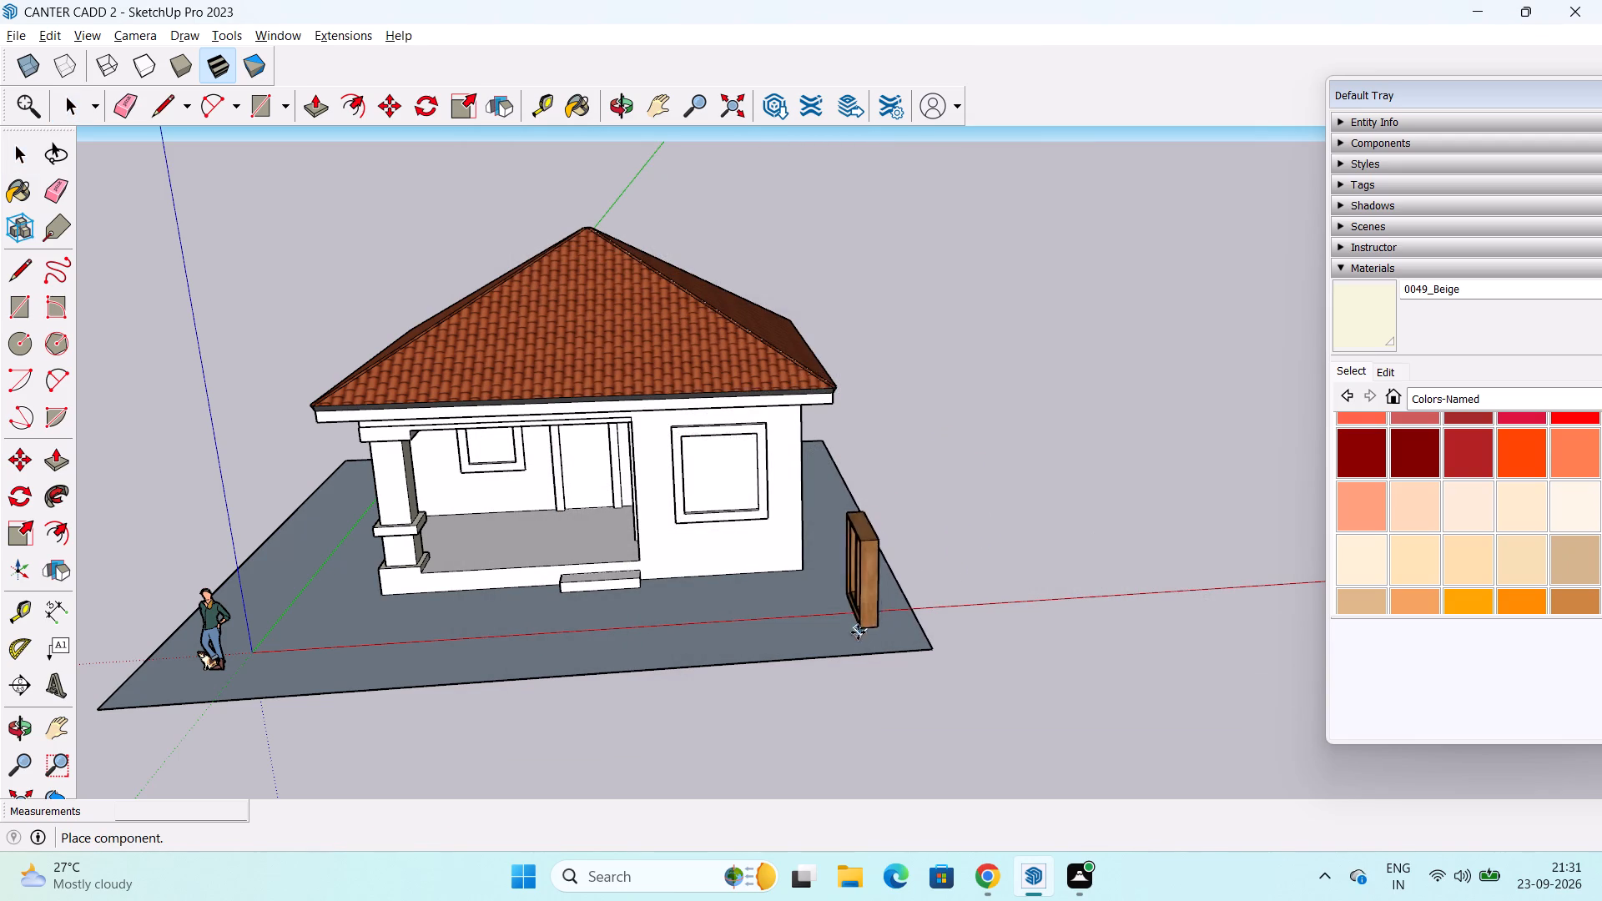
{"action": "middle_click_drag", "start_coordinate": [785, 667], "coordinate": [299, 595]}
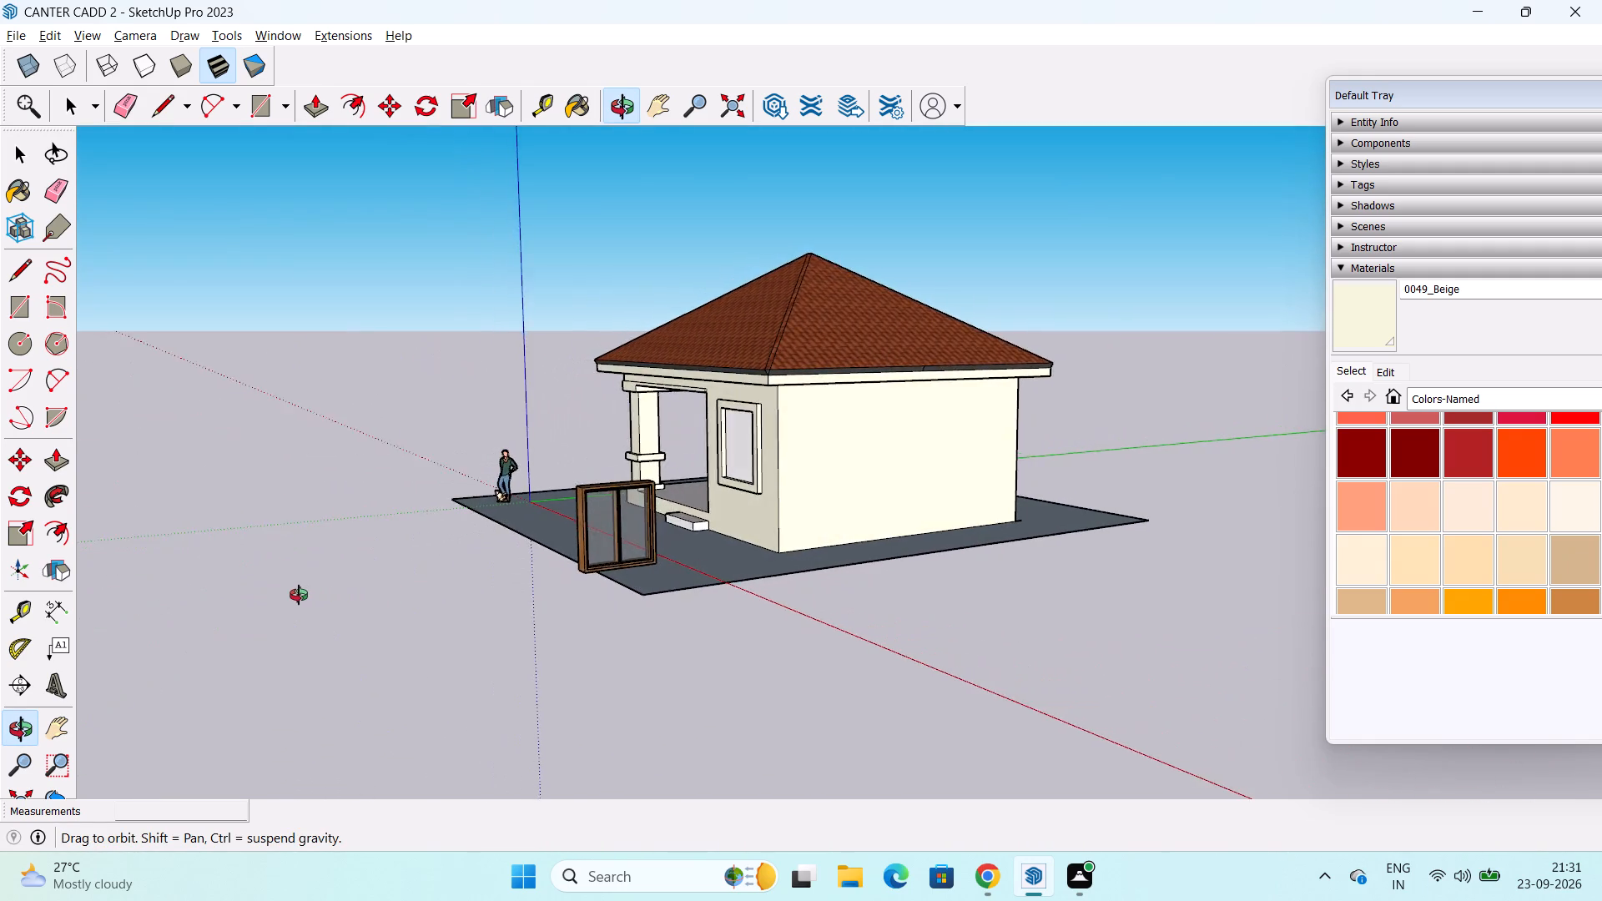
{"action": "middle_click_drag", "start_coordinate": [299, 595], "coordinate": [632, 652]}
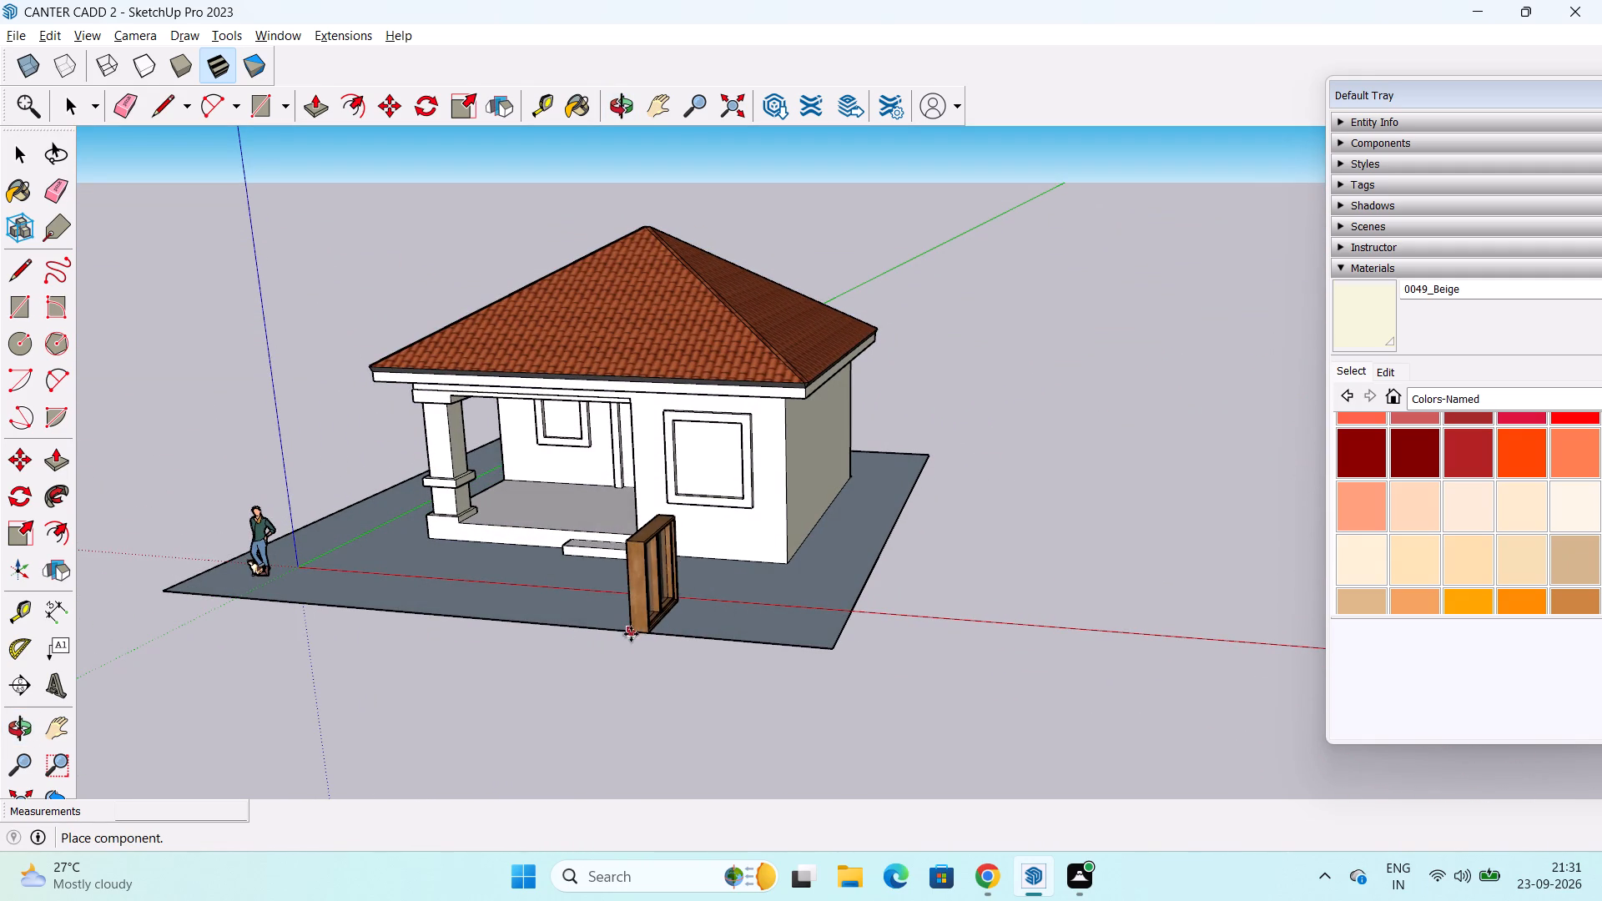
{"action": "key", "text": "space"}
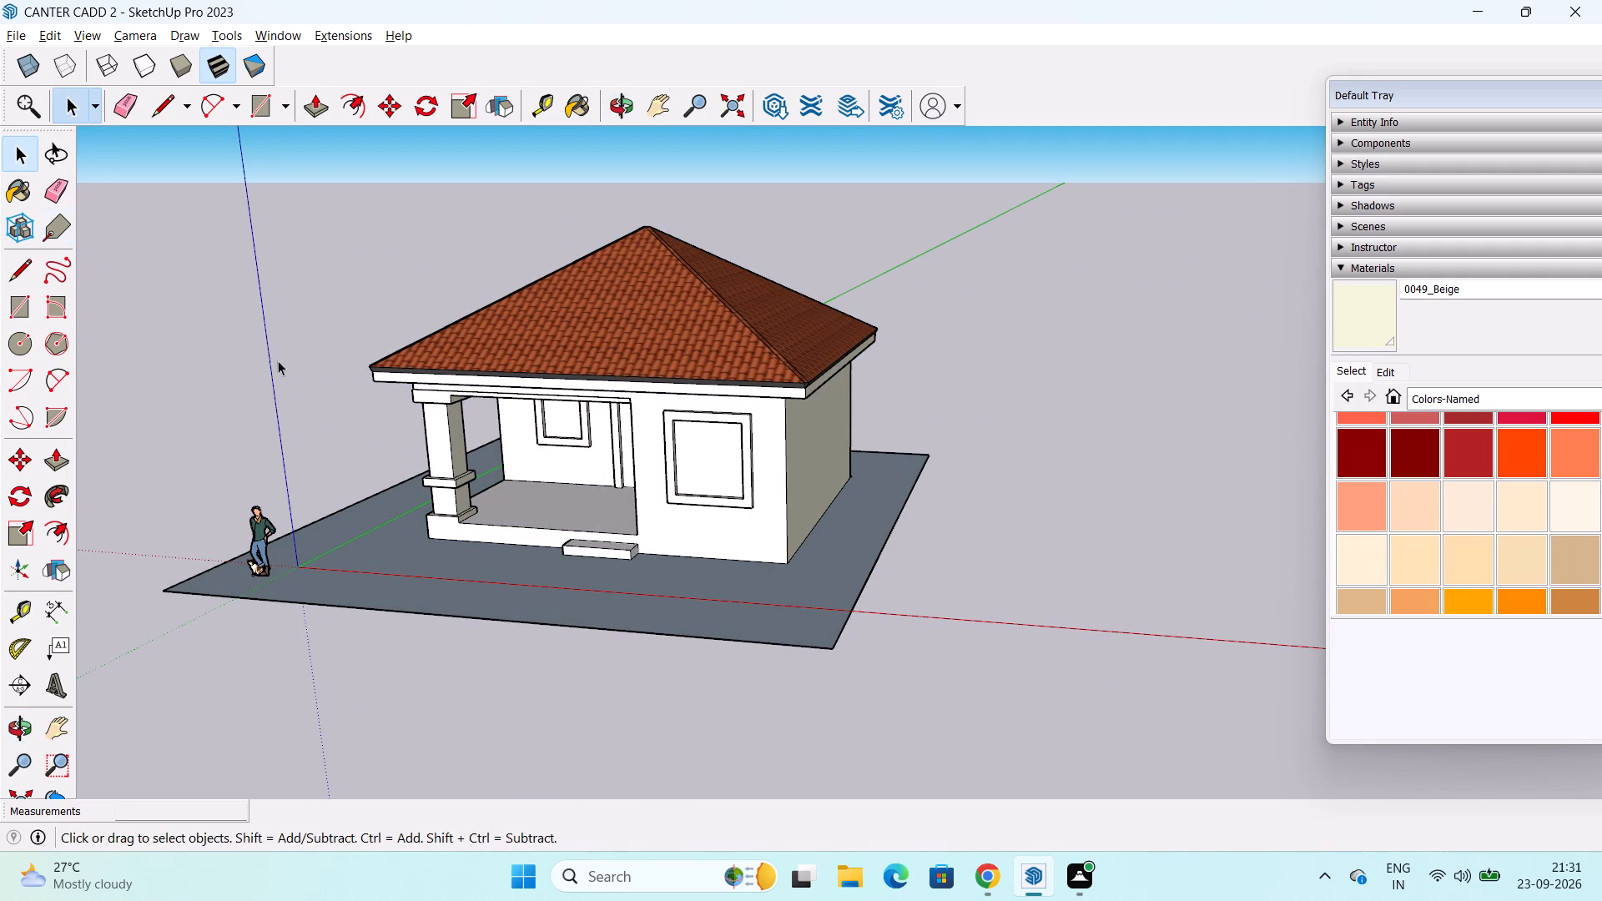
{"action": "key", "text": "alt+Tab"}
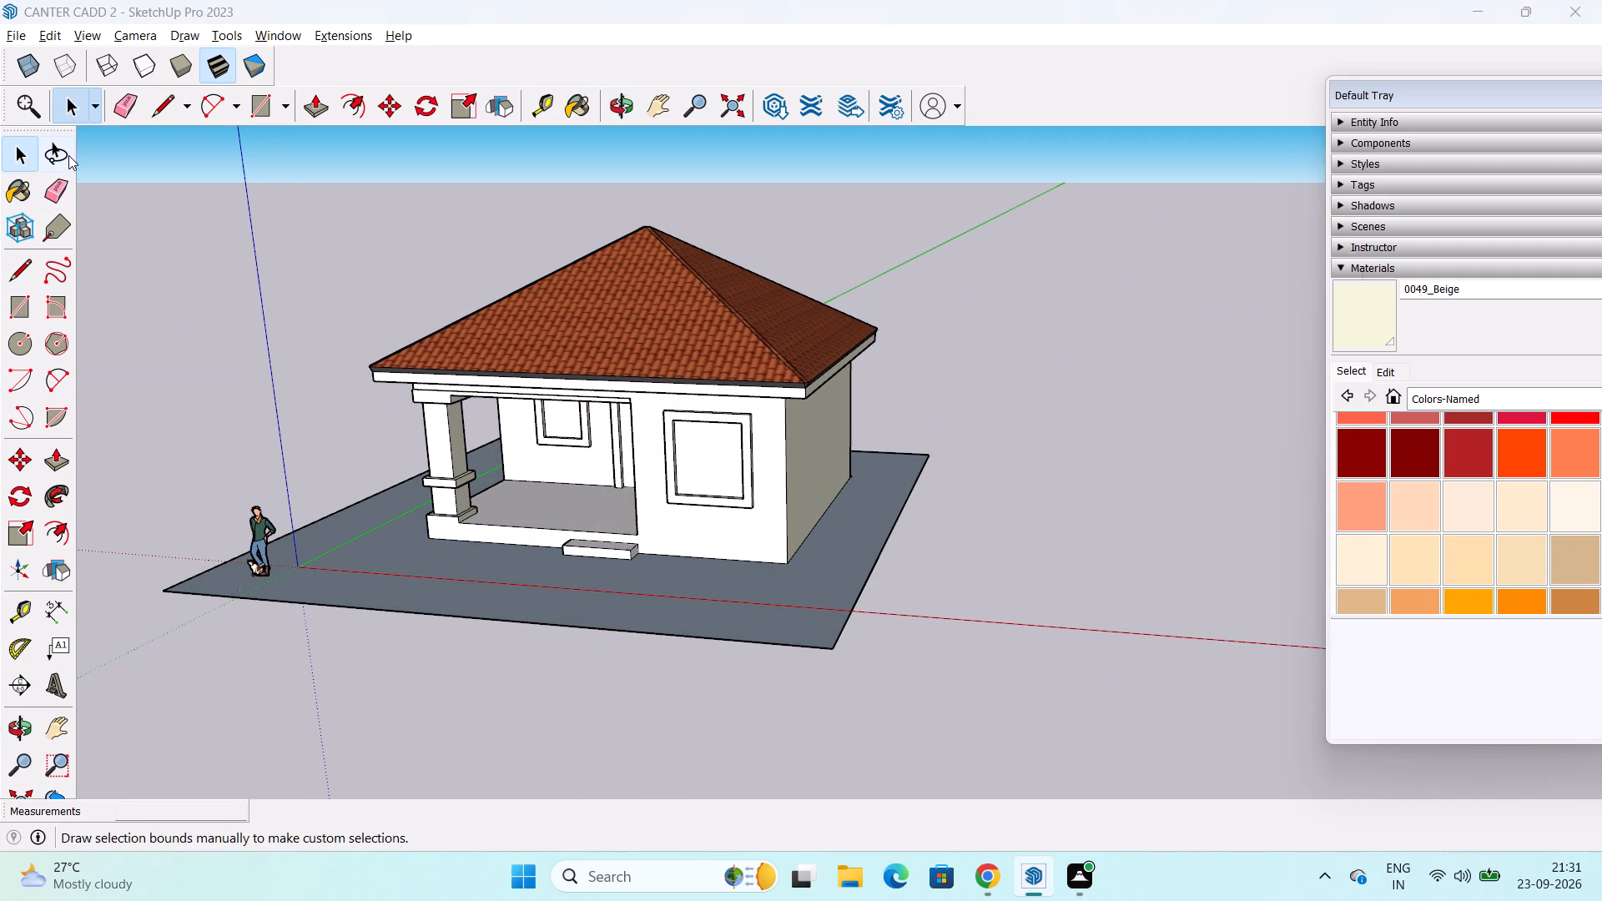
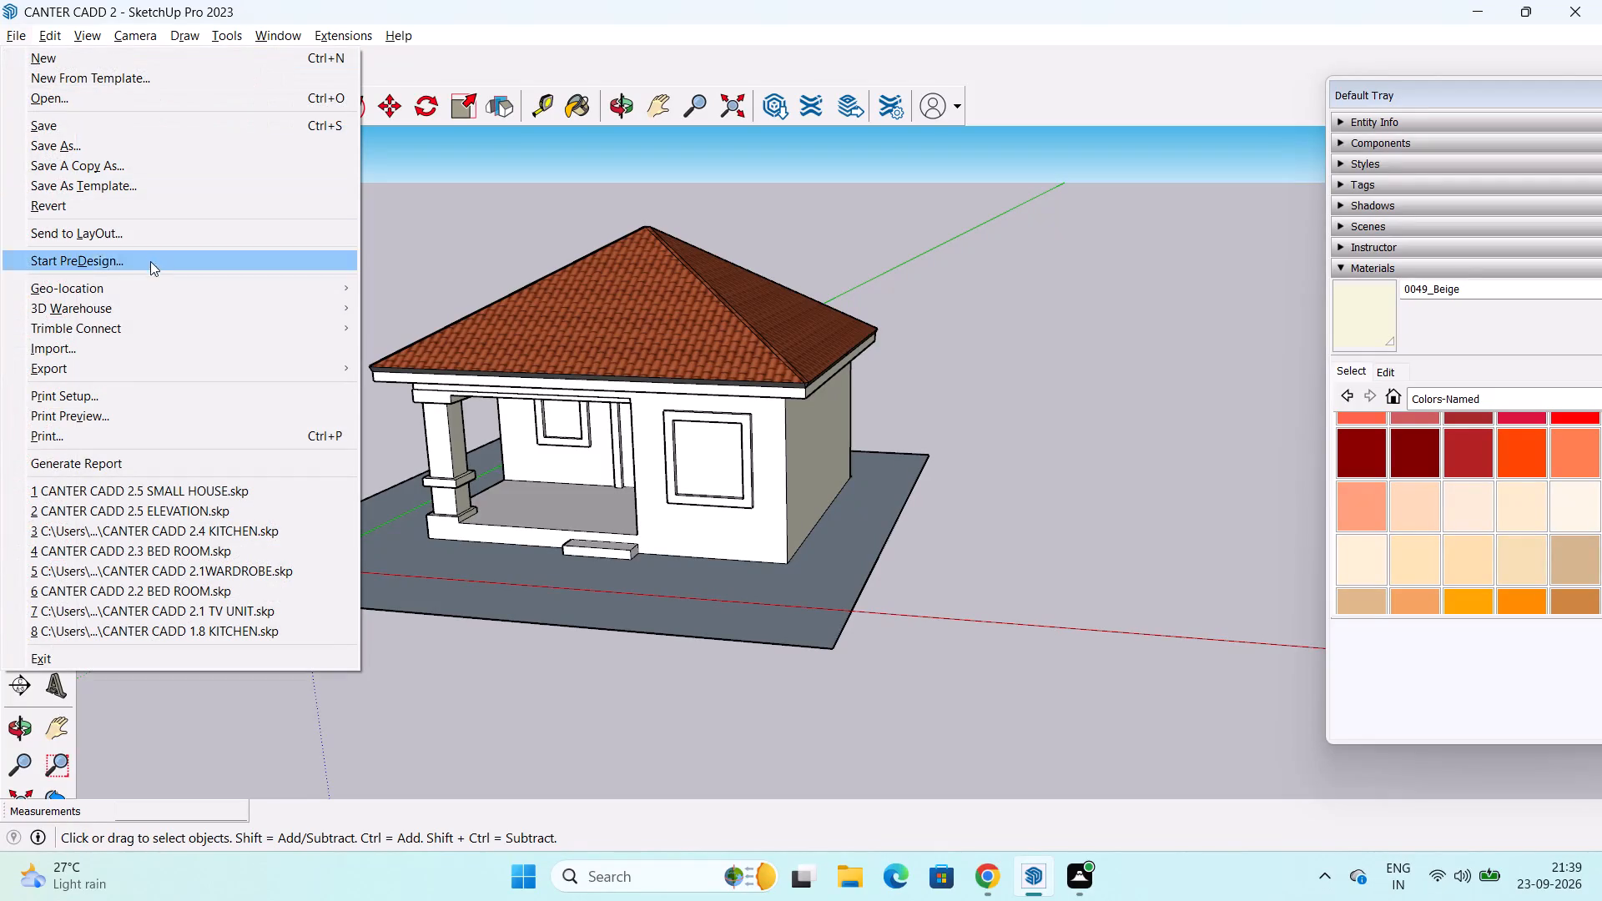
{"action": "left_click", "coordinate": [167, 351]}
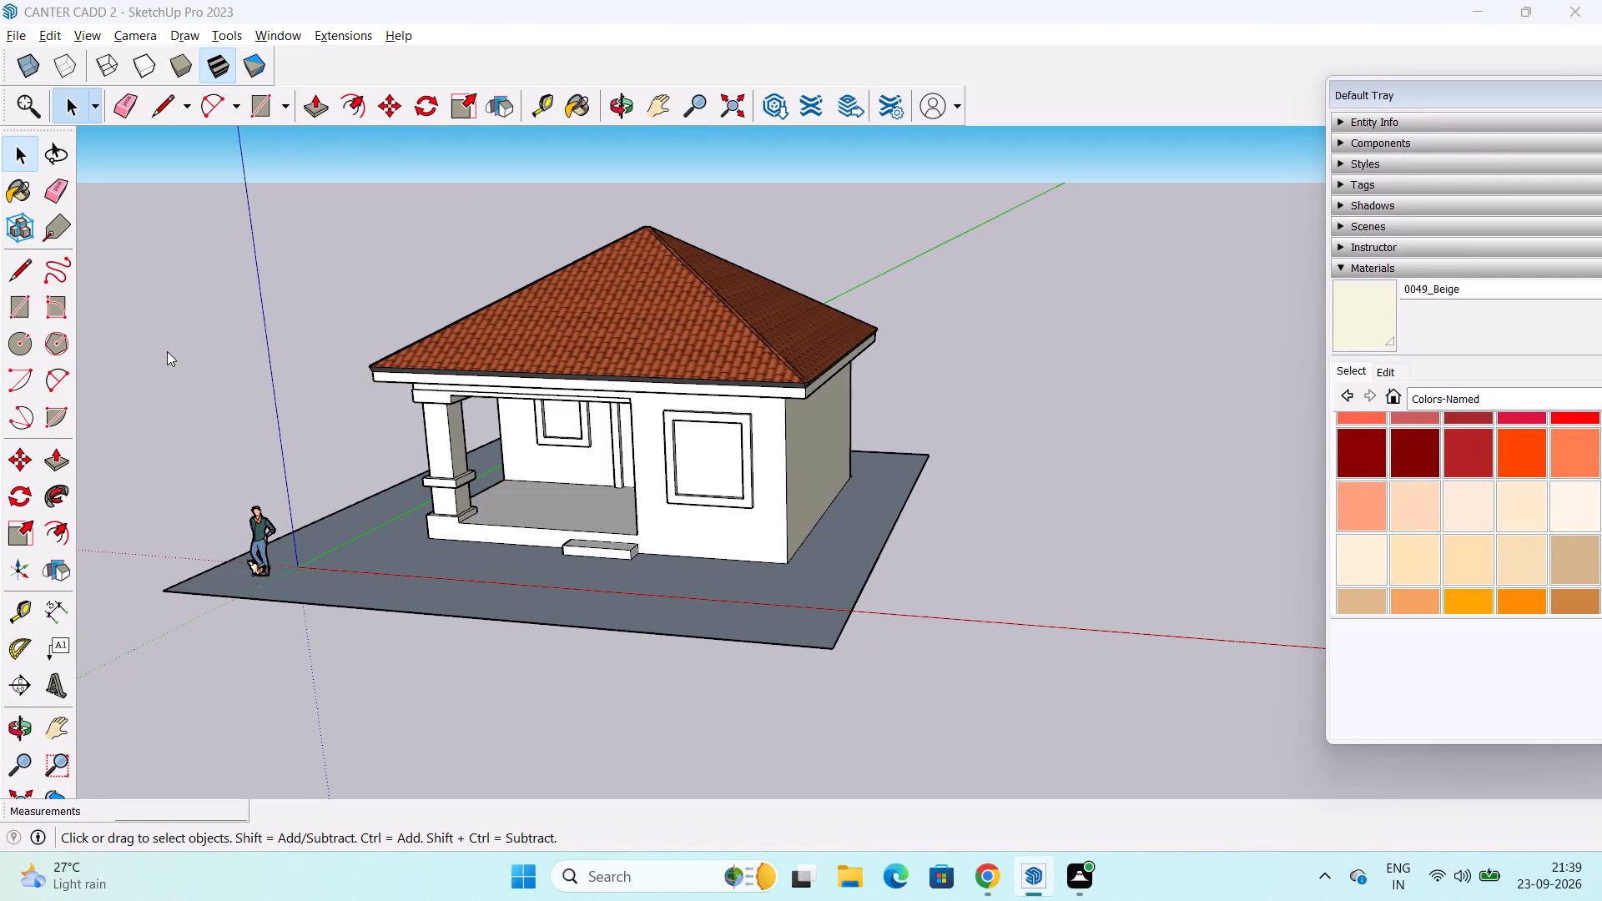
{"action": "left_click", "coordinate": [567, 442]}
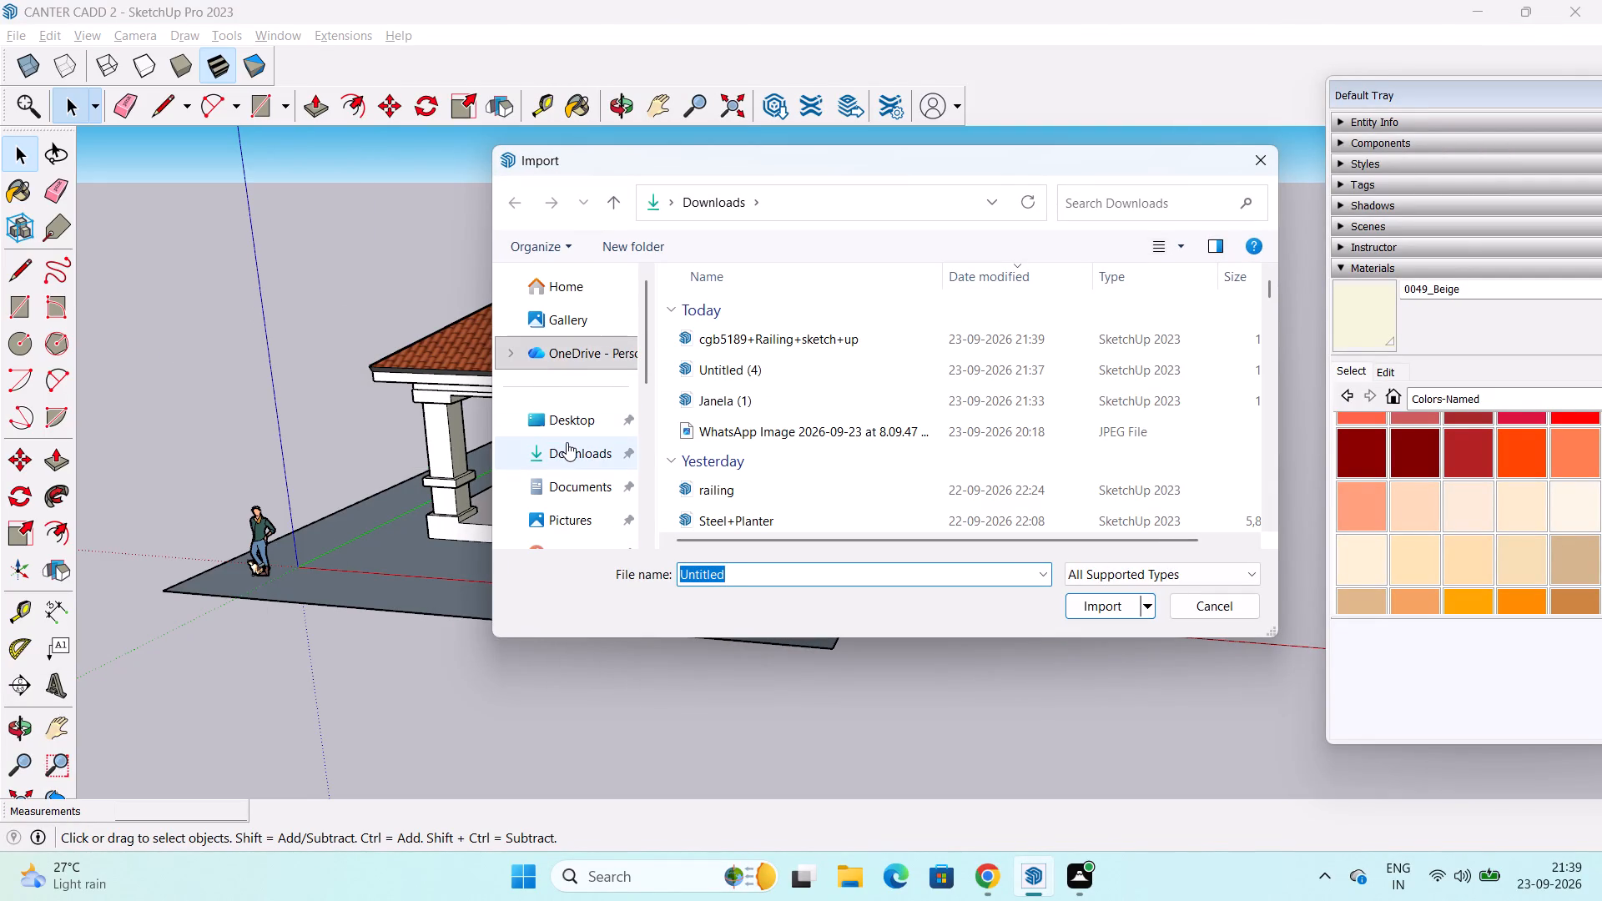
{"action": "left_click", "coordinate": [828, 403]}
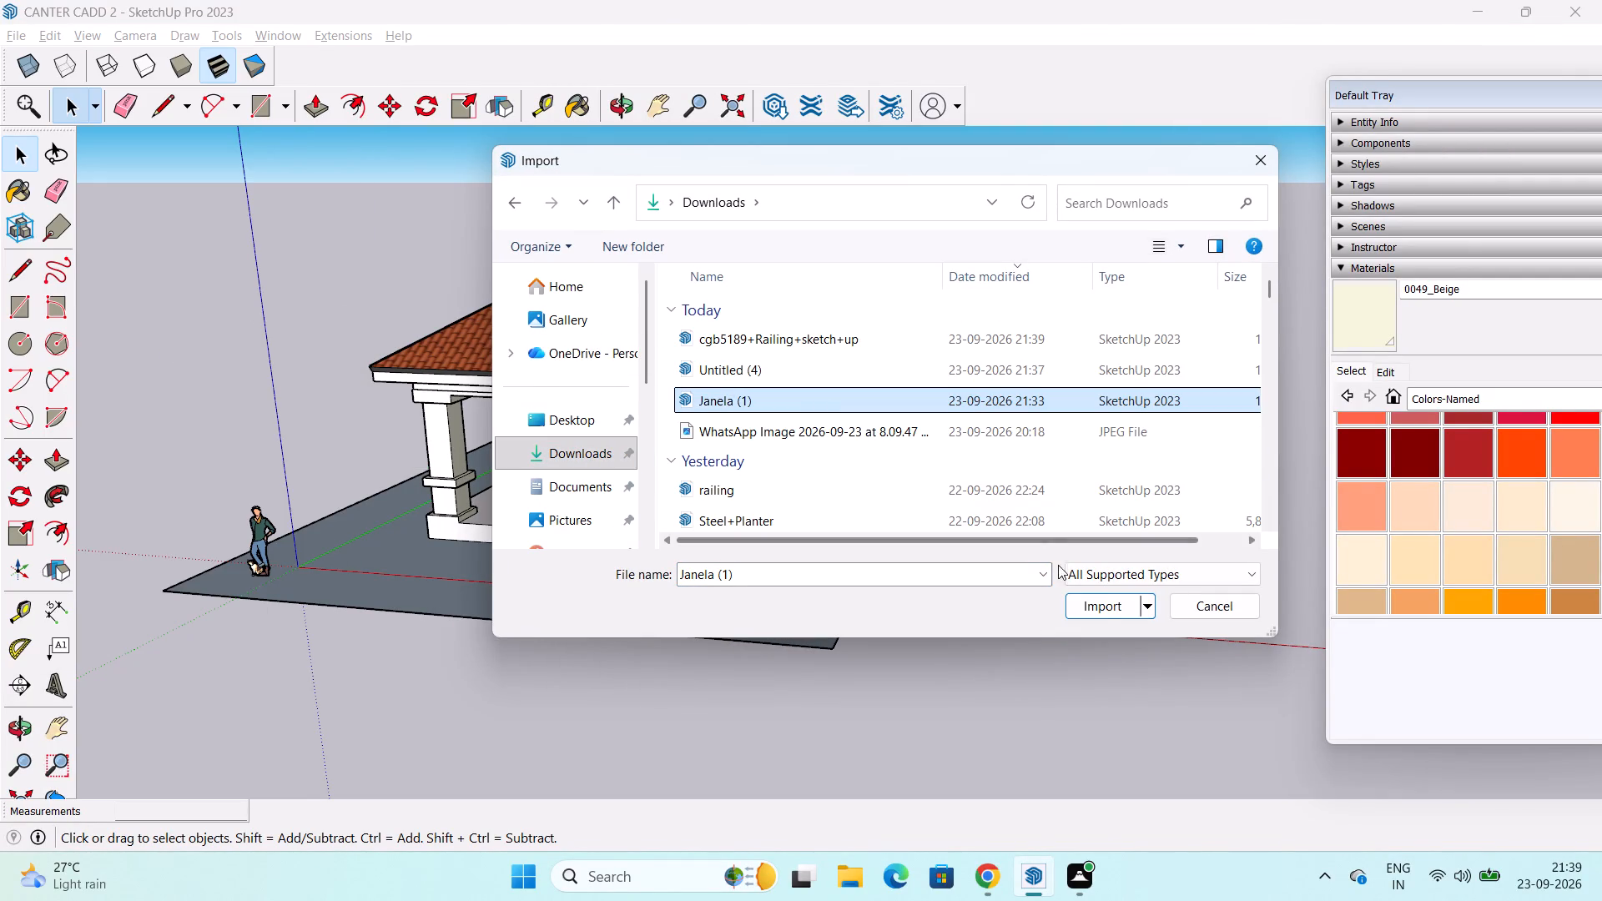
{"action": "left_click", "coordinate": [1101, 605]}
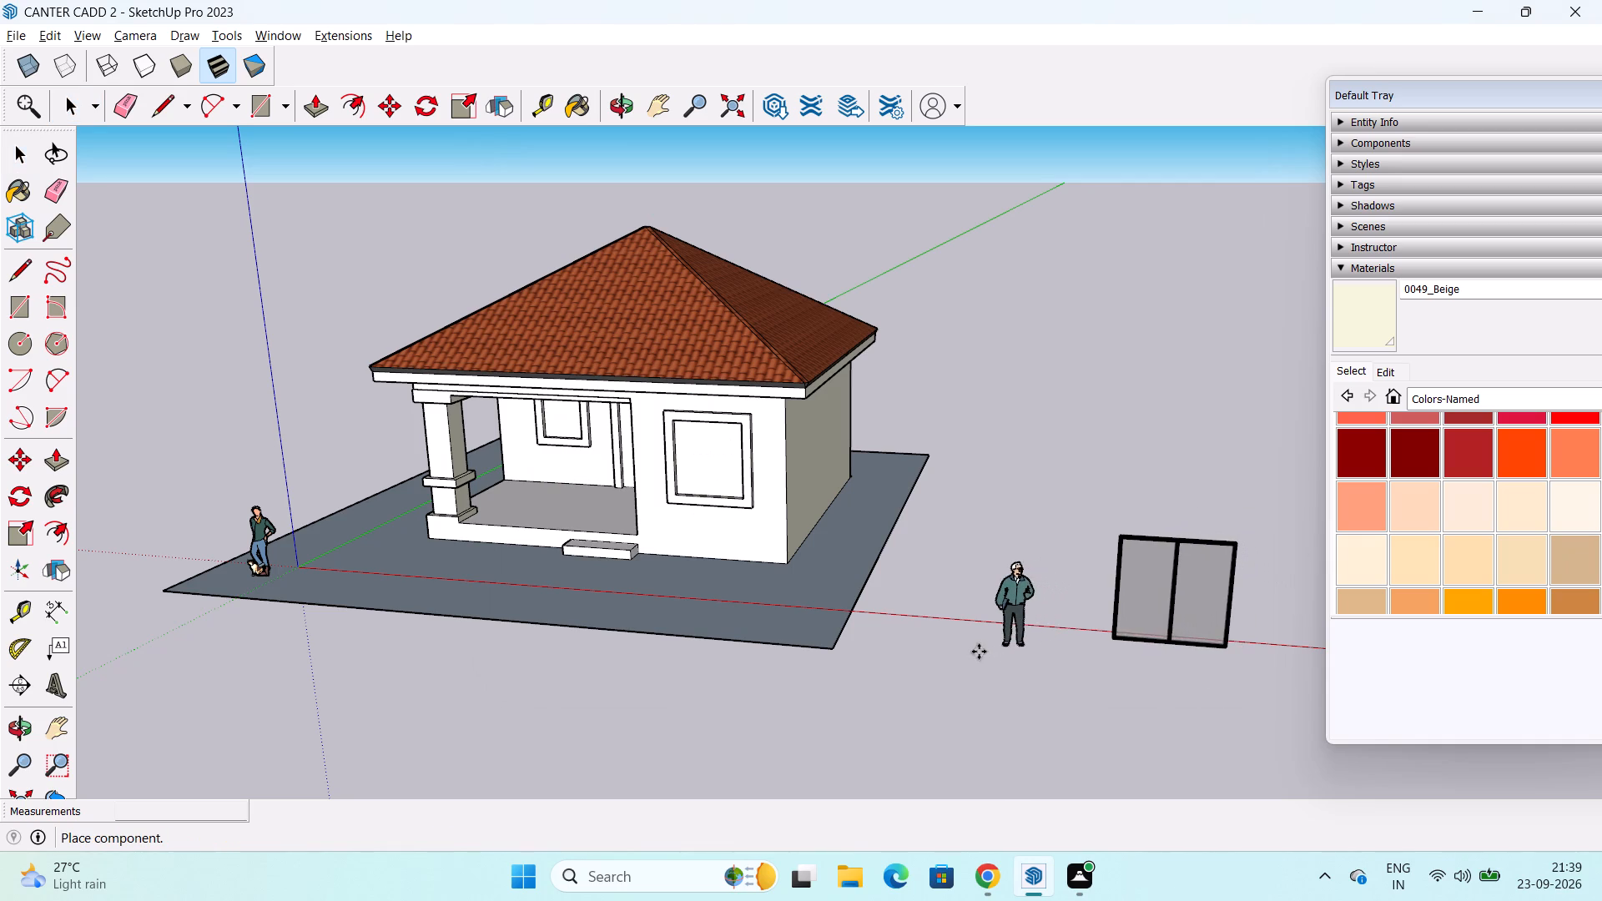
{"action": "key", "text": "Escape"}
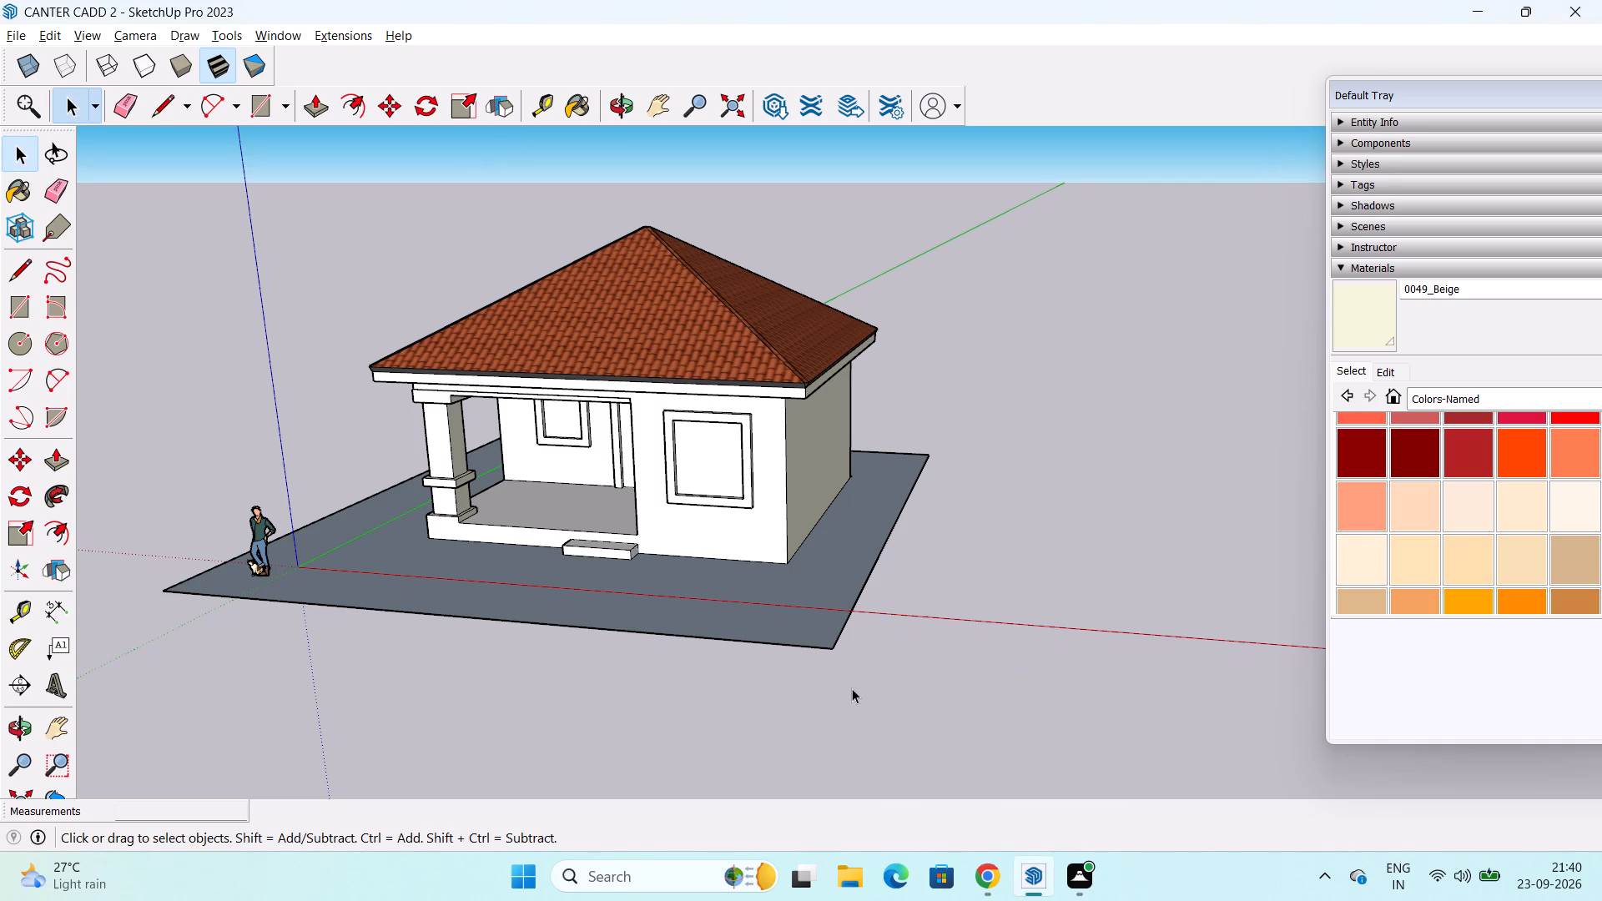
Switch from the house model to another open window.
{"action": "key", "text": "alt+Tab"}
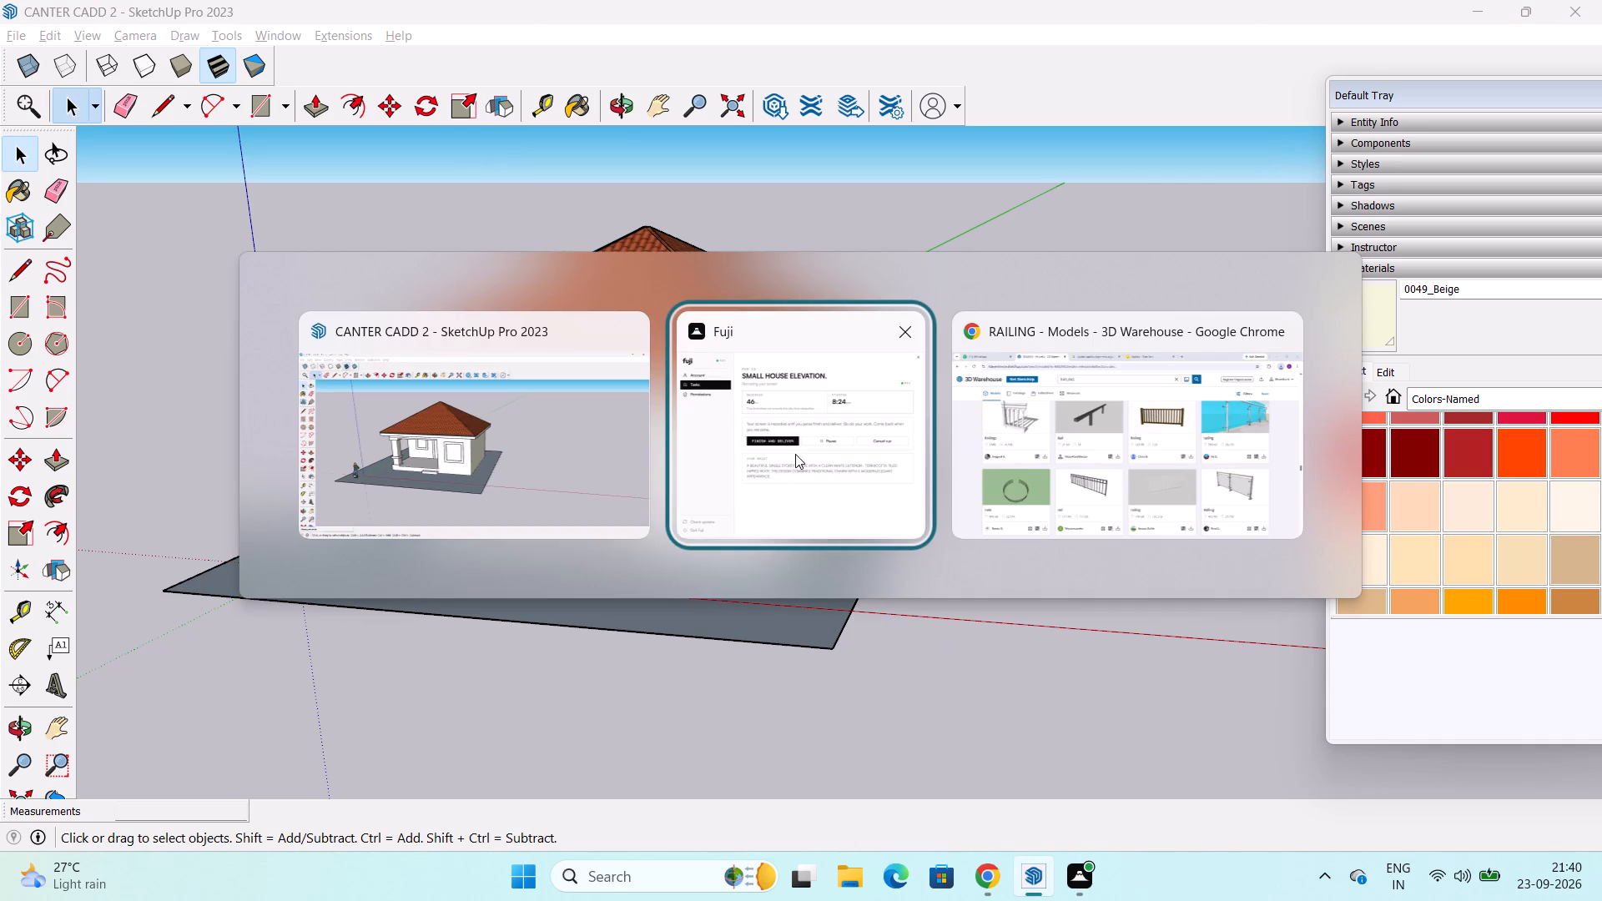
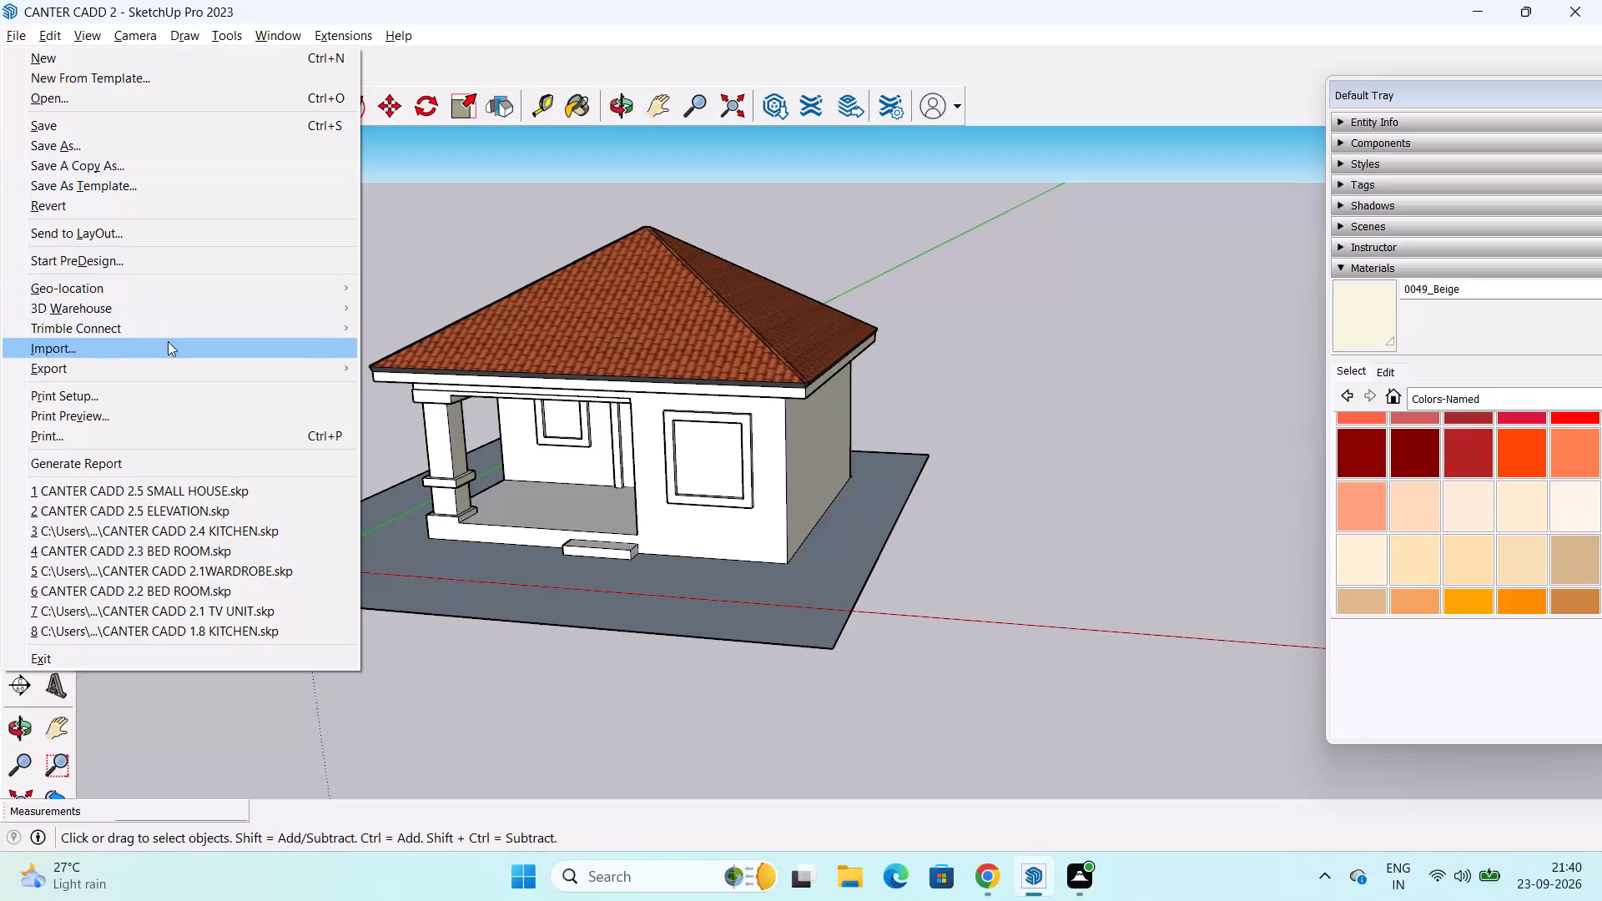
Import the PENTEK Slimmest Steel Sliding Door and Window model from the Downloads folder.
{"action": "left_click", "coordinate": [170, 343]}
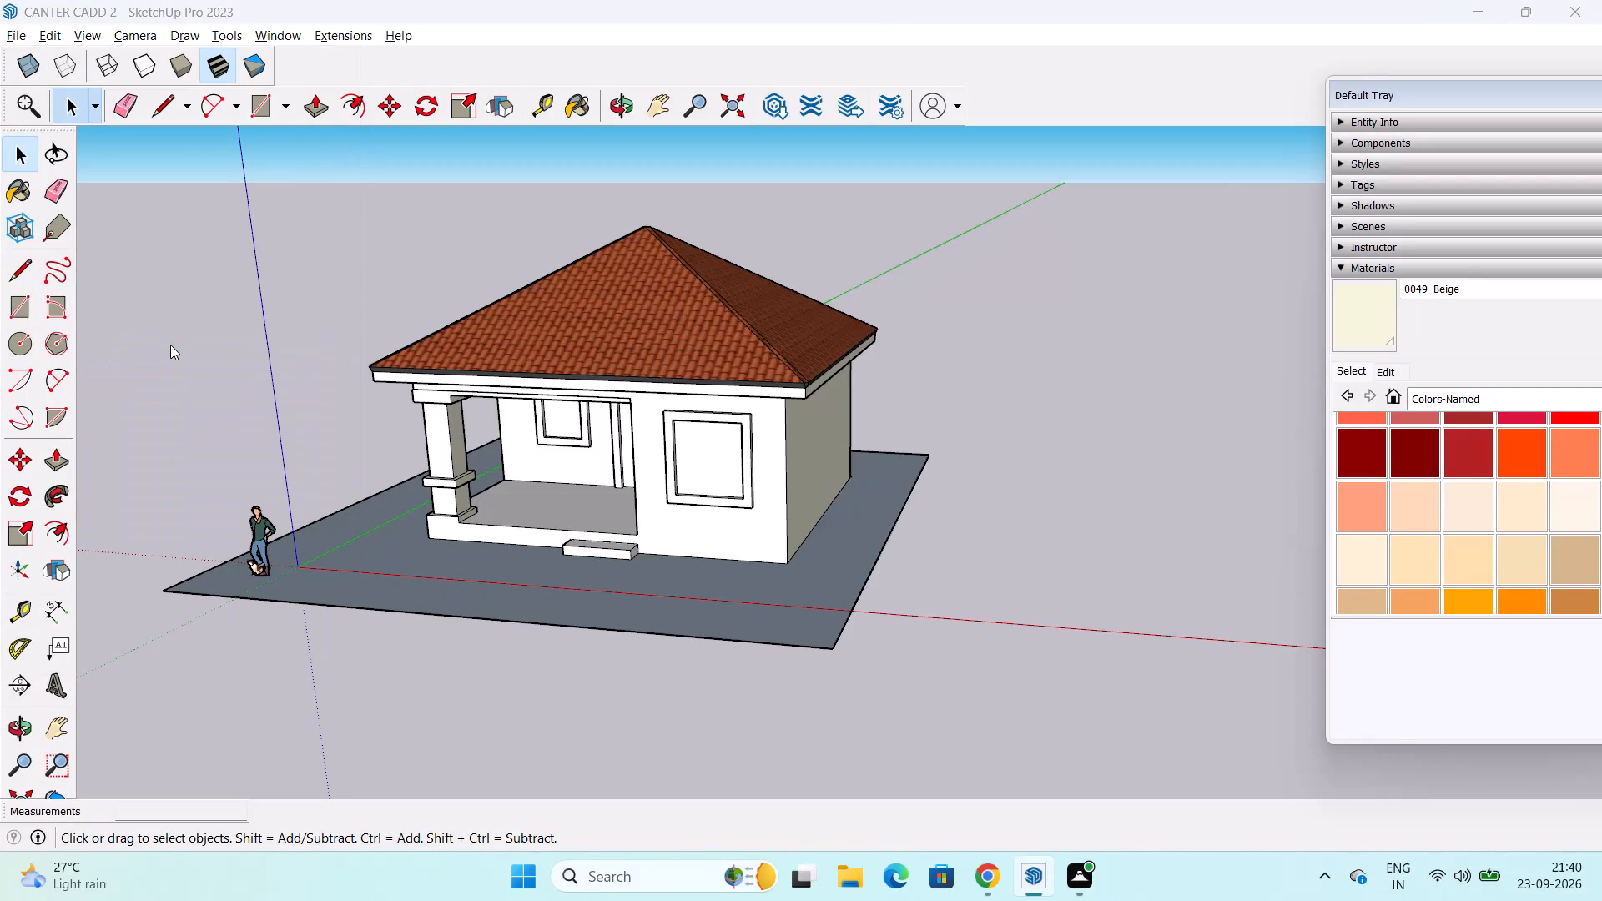
{"action": "left_click", "coordinate": [558, 425]}
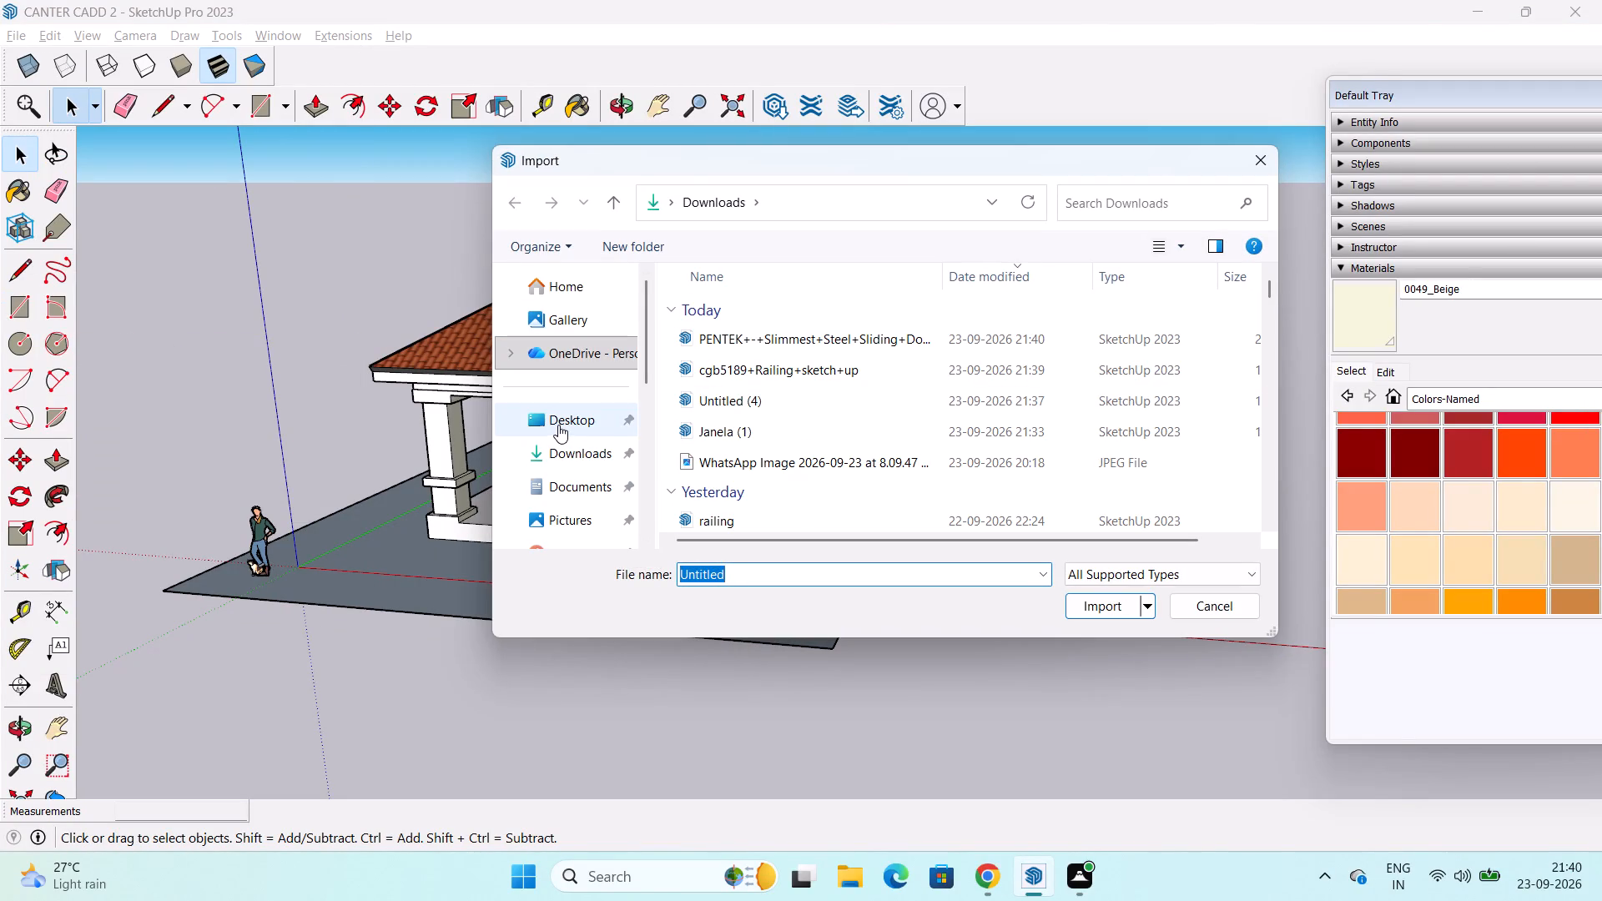
{"action": "left_click", "coordinate": [606, 448]}
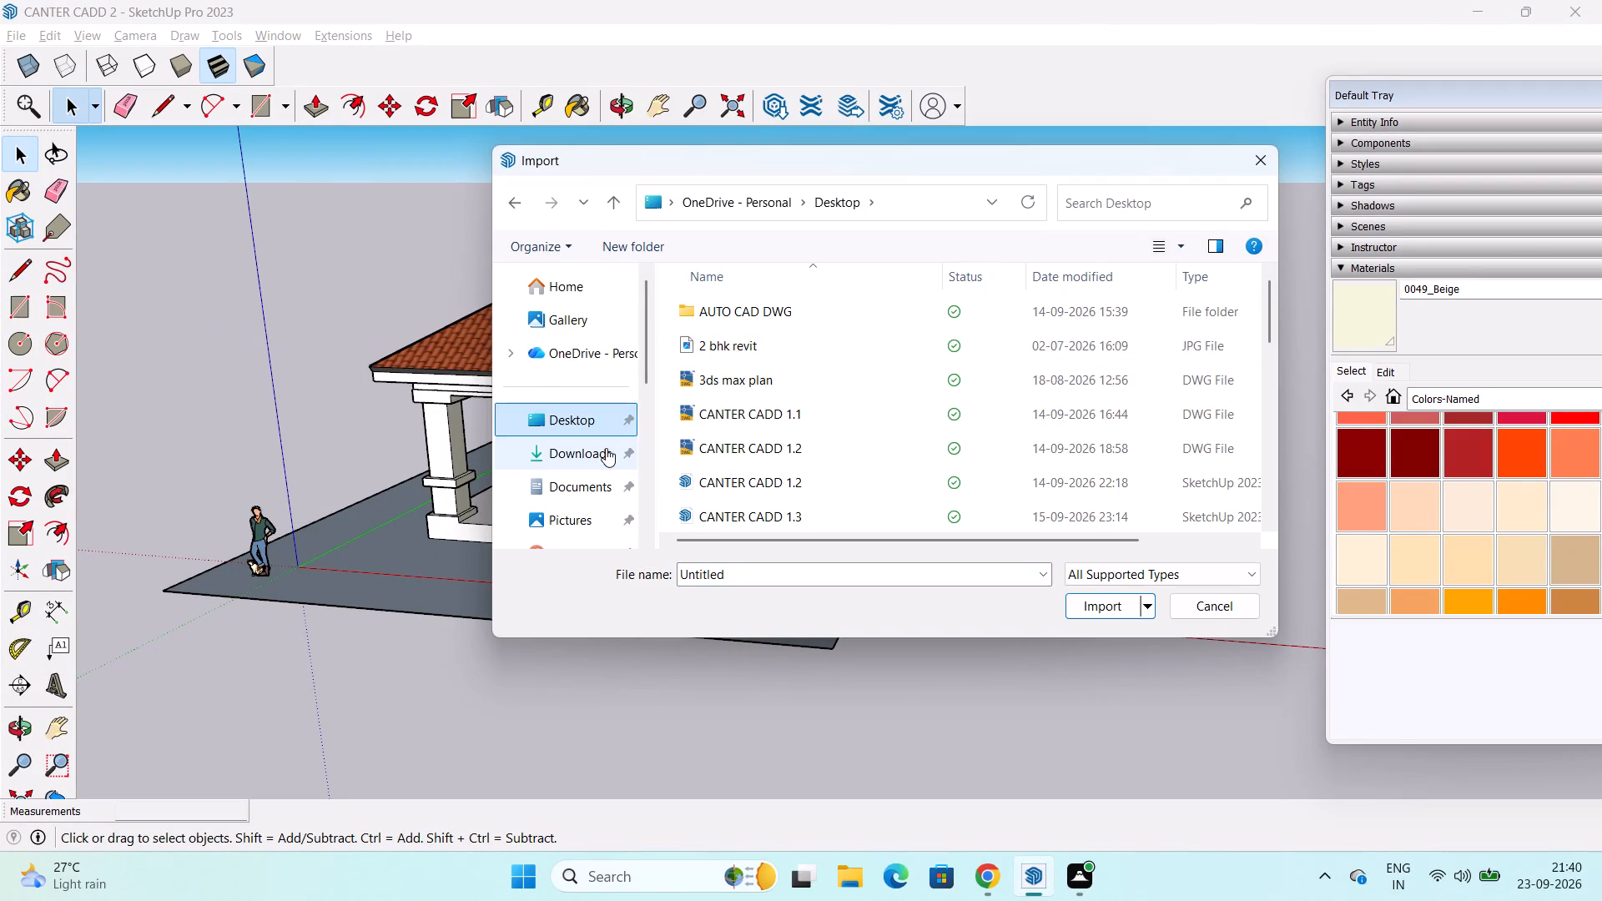
{"action": "left_click", "coordinate": [788, 342]}
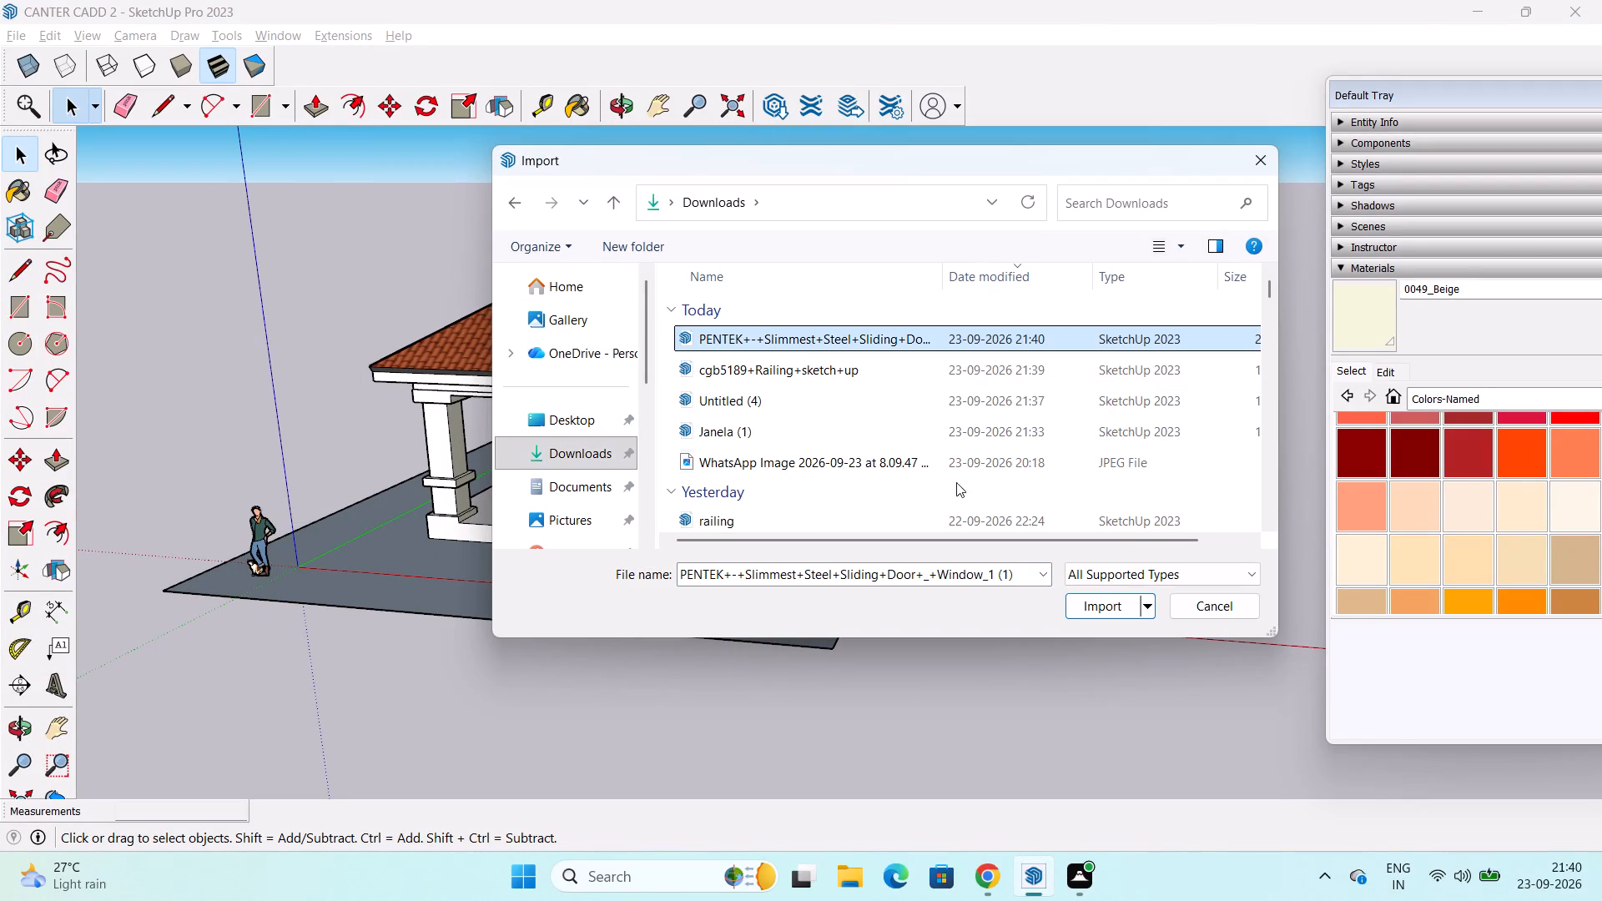
{"action": "left_click", "coordinate": [1095, 605]}
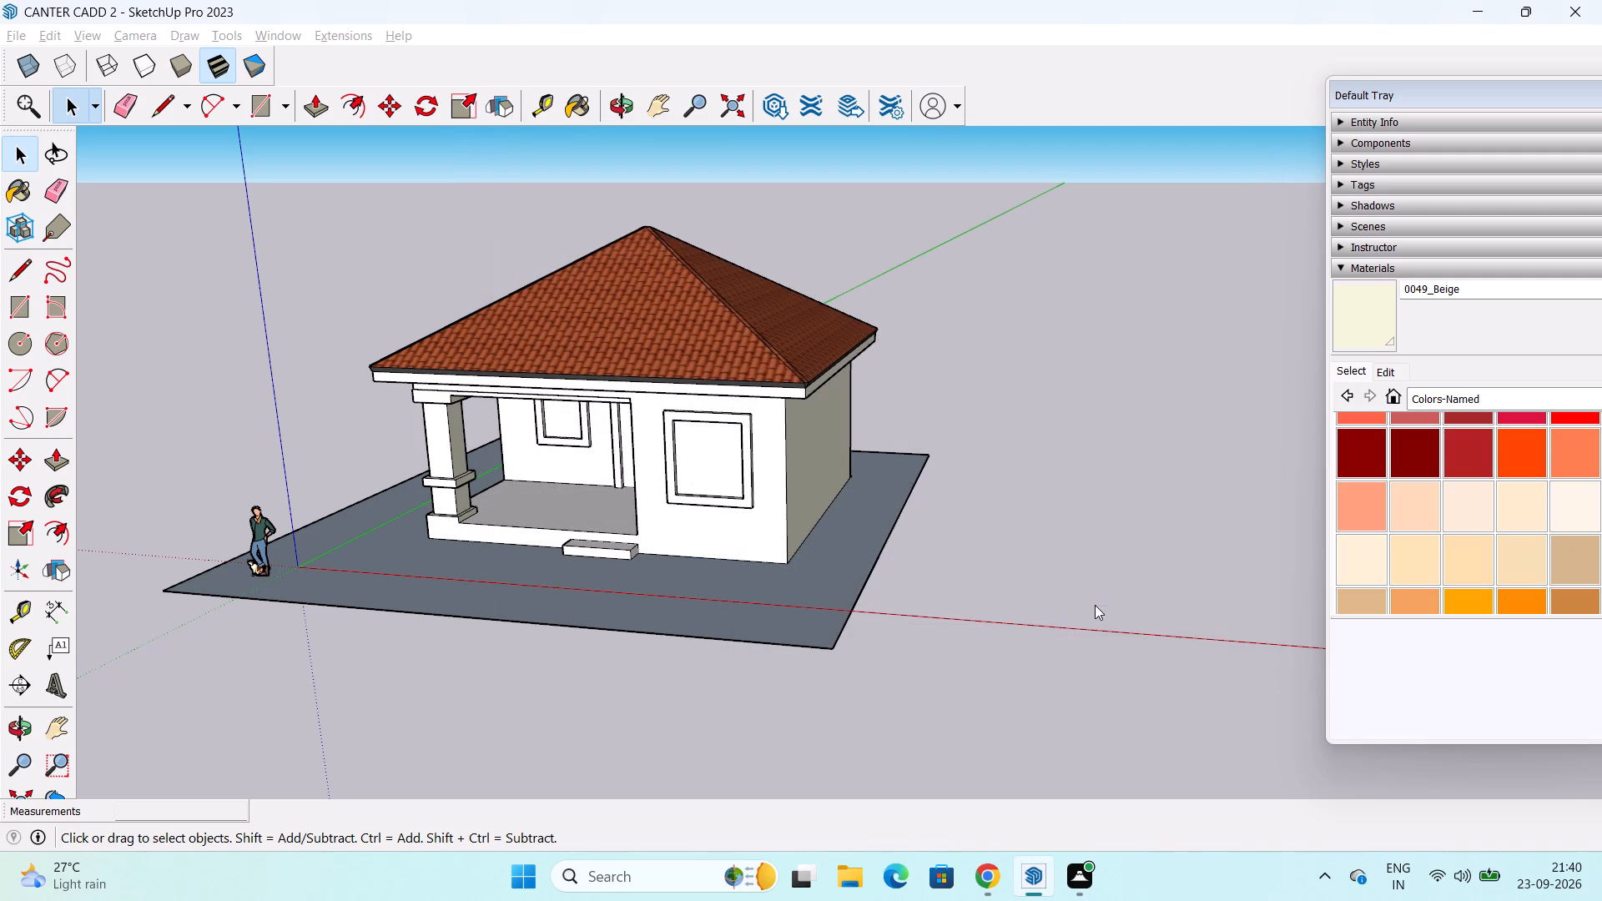
Place the imported sliding window at the lower-left inner corner of the large framed opening in the front wall.
{"action": "scroll", "coordinate": [622, 504], "scroll_direction": "up", "scroll_amount": 1}
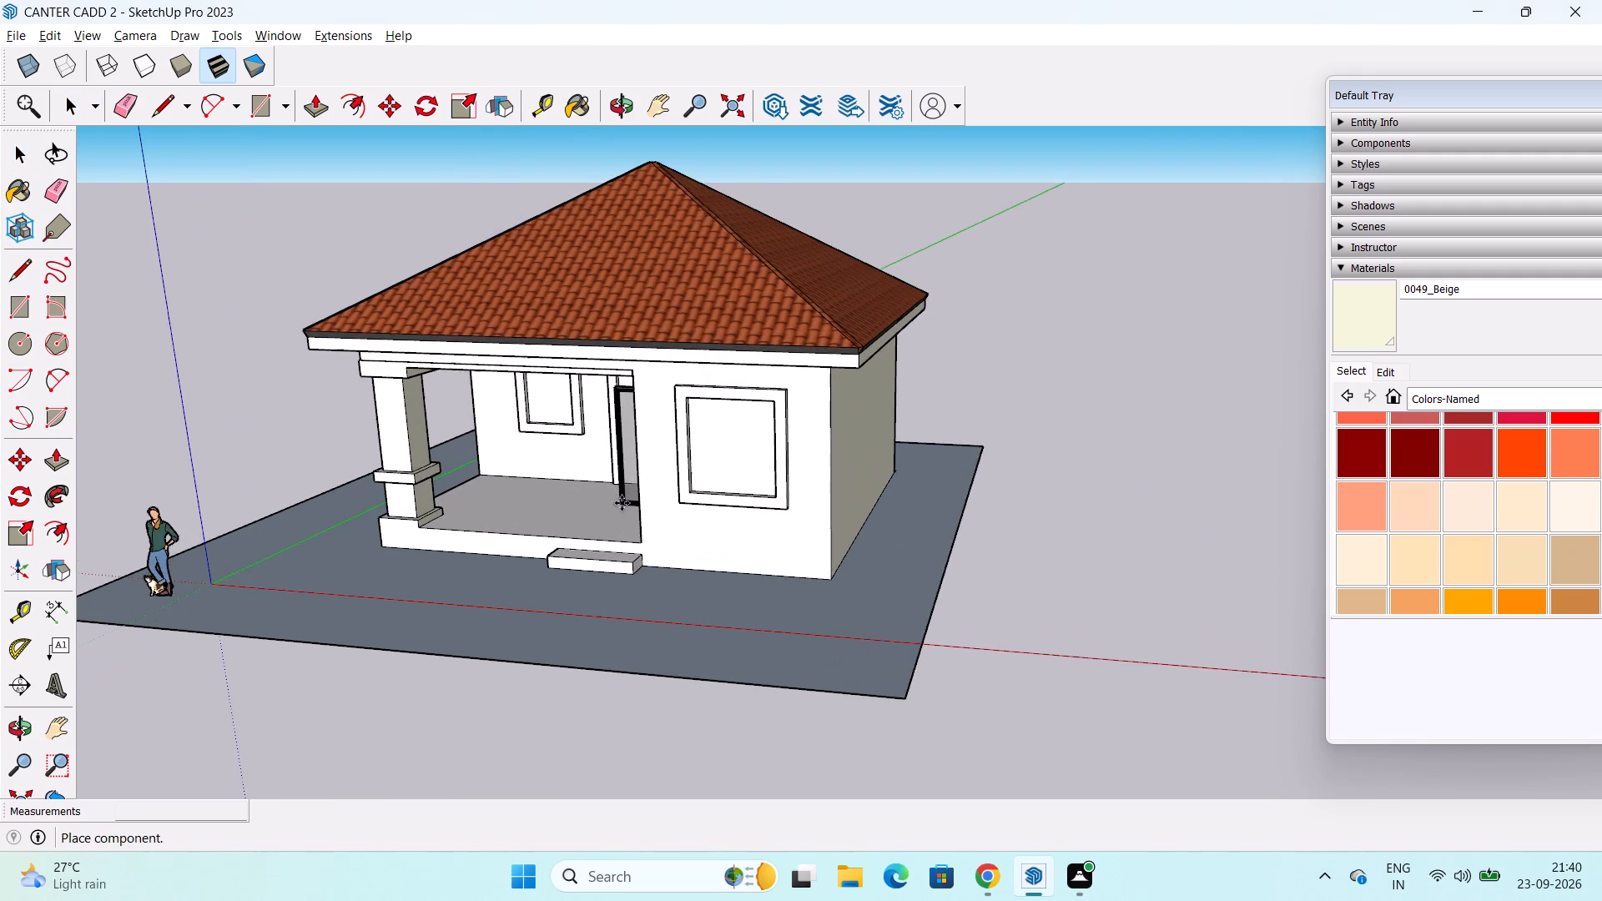
{"action": "scroll", "coordinate": [622, 503], "scroll_direction": "up", "scroll_amount": 2}
{"action": "middle_click_drag", "start_coordinate": [622, 503], "coordinate": [740, 524]}
{"action": "scroll", "coordinate": [776, 513], "scroll_direction": "up", "scroll_amount": 4}
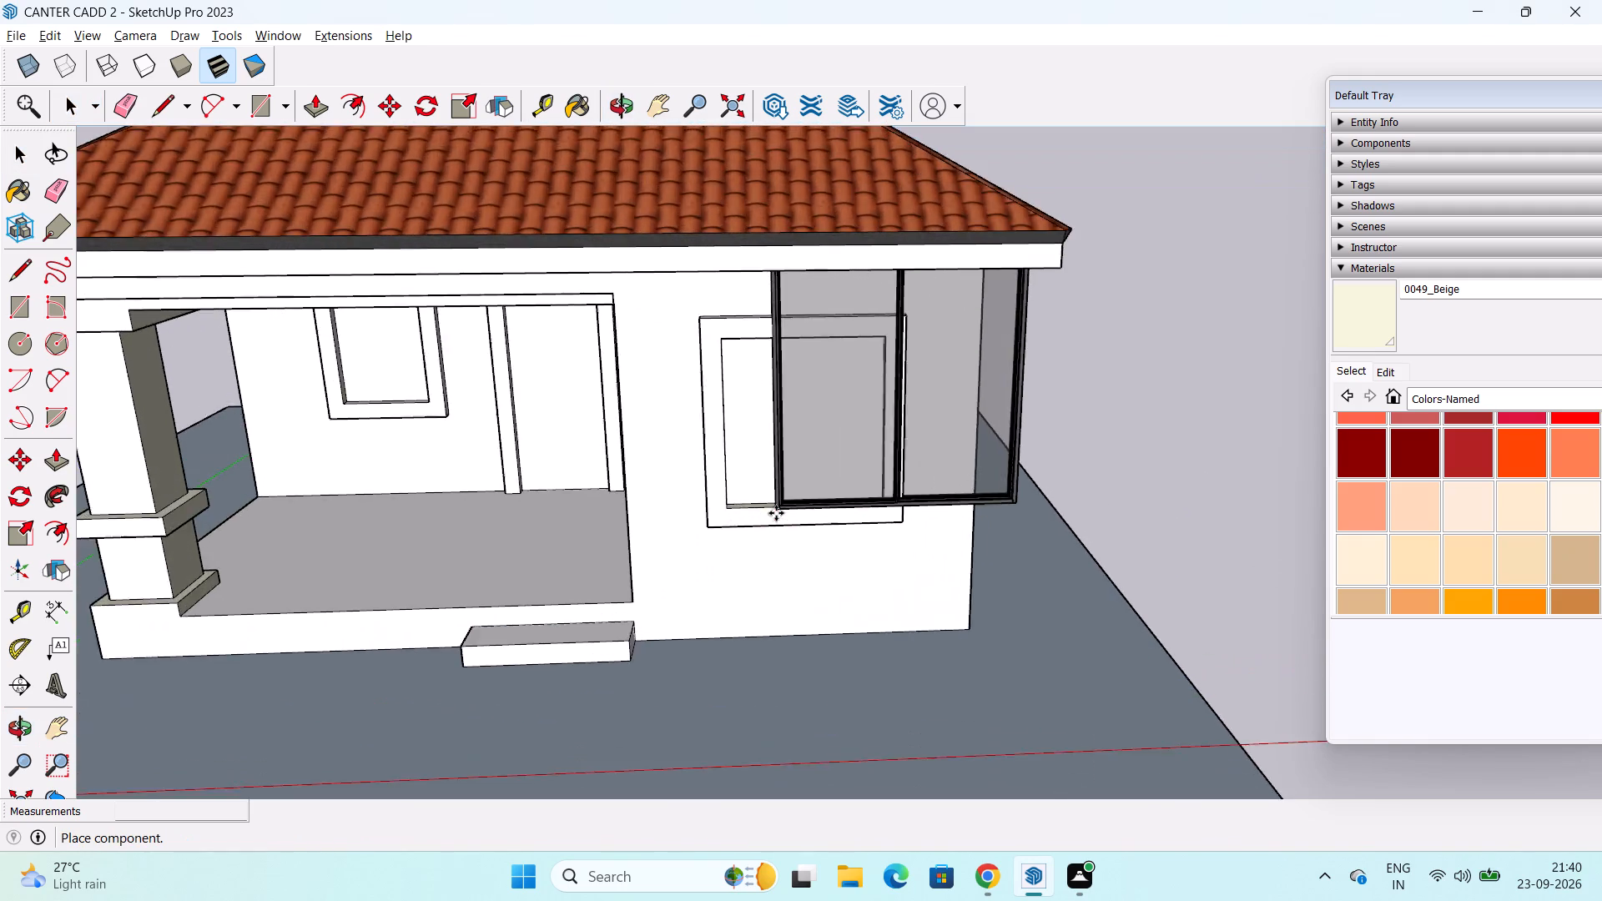
{"action": "scroll", "coordinate": [776, 513], "scroll_direction": "up", "scroll_amount": 7}
{"action": "middle_click_drag", "start_coordinate": [758, 516], "coordinate": [688, 536]}
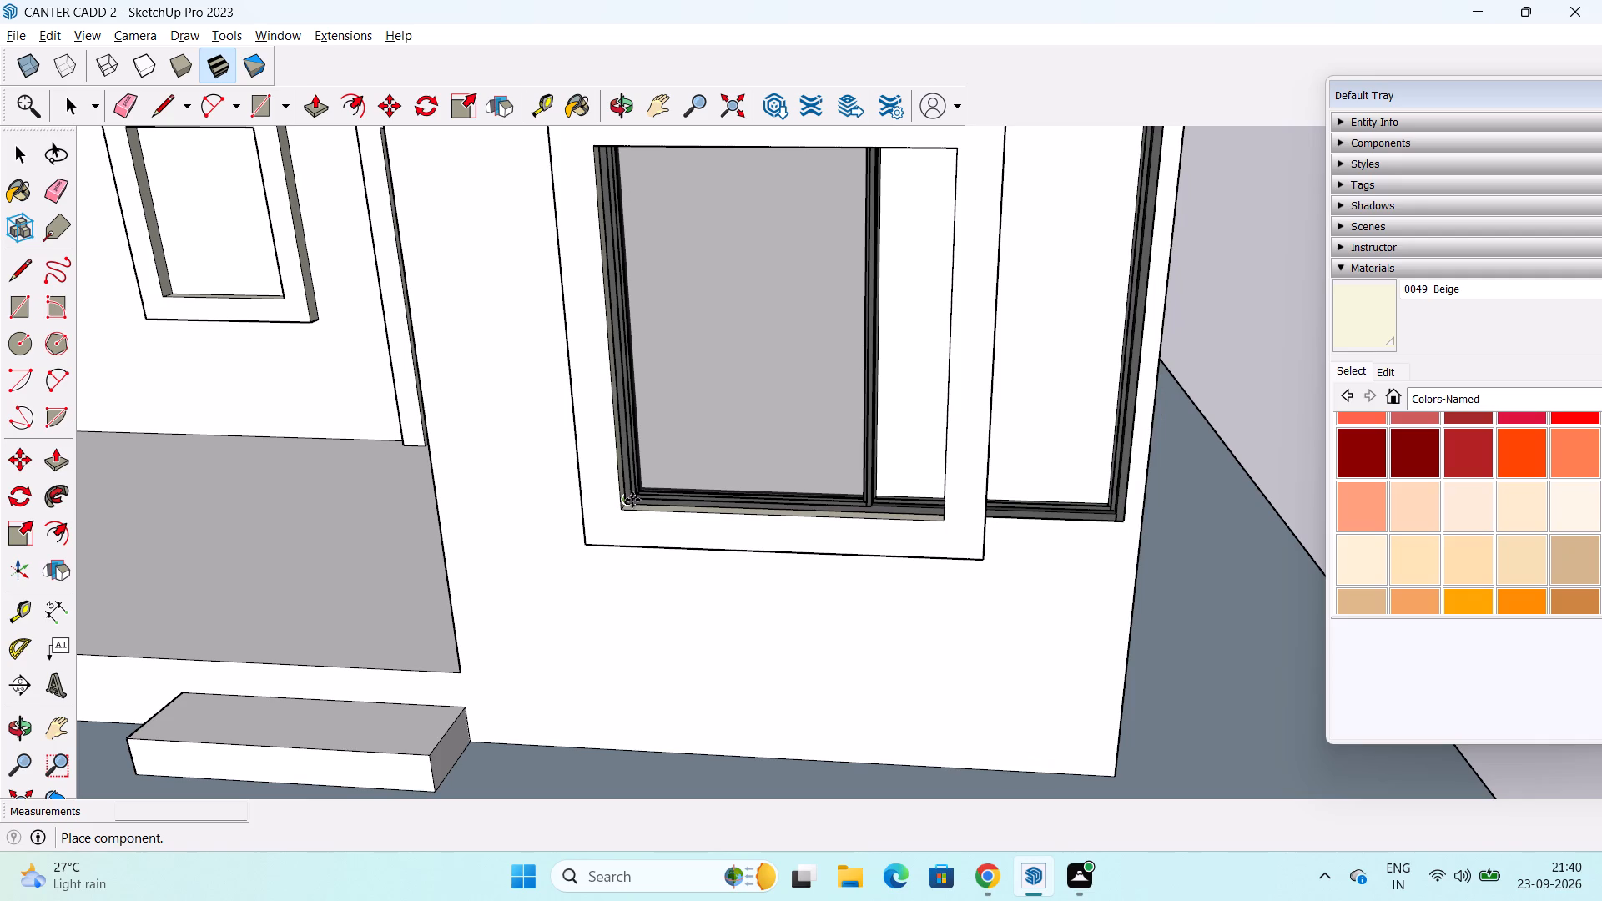
{"action": "left_click", "coordinate": [632, 500]}
Copy the sliding window from its lower-left corner to a free spot beside the house as a full-size spare.
{"action": "scroll", "coordinate": [636, 490], "scroll_direction": "down", "scroll_amount": 7}
{"action": "middle_click_drag", "start_coordinate": [642, 474], "coordinate": [656, 587], "text": "shift"}
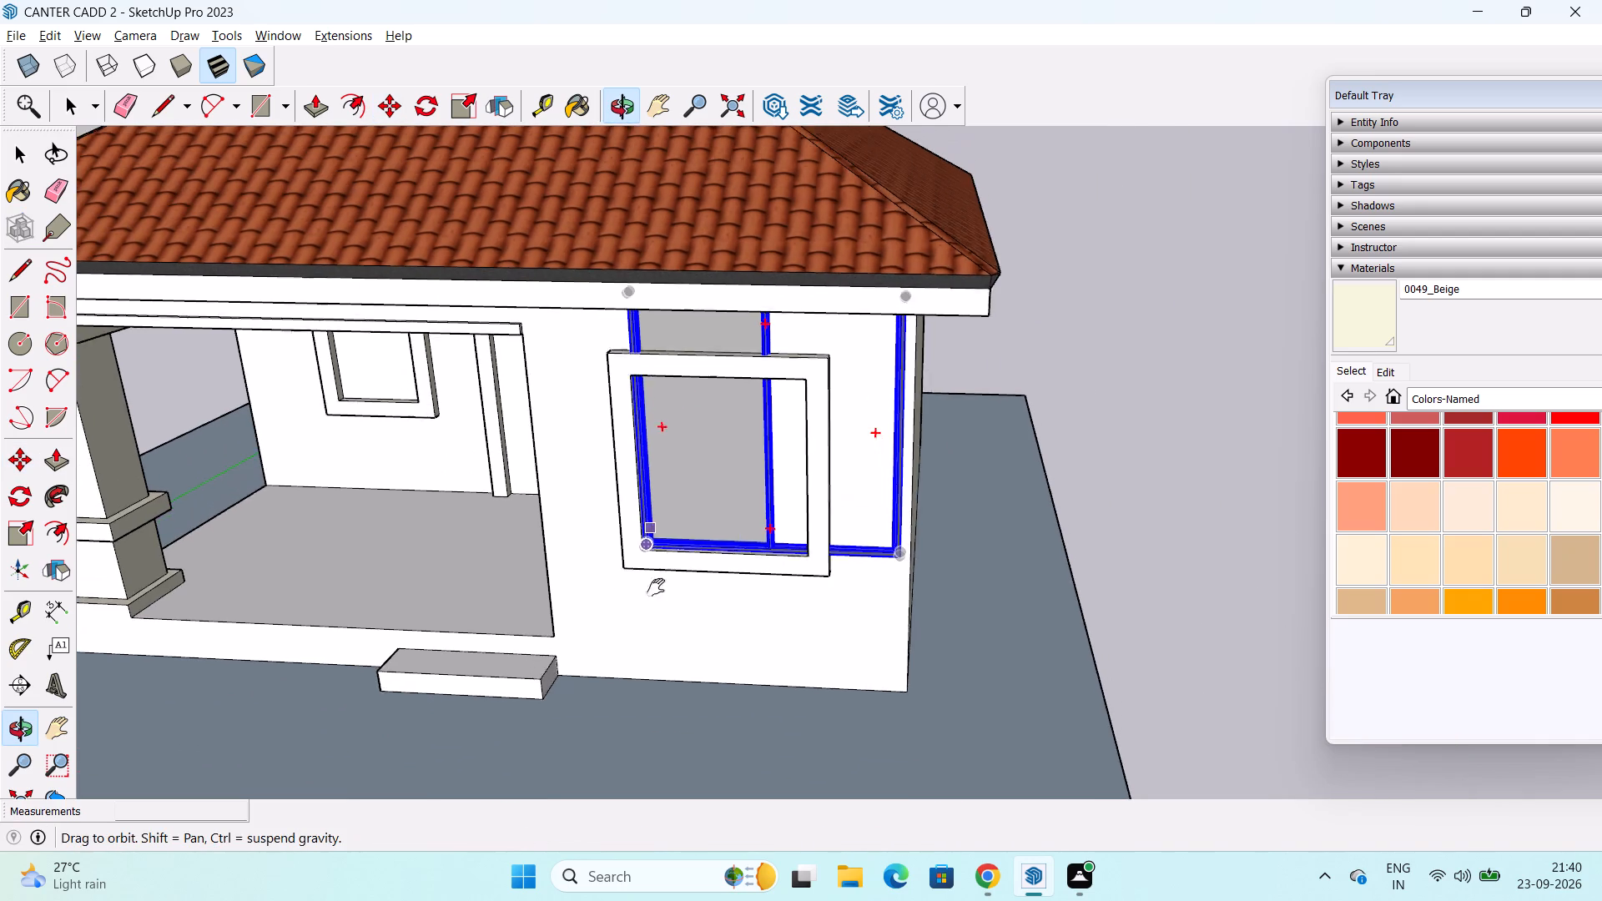
{"action": "middle_click_drag", "start_coordinate": [656, 587], "coordinate": [659, 637], "text": "shift"}
{"action": "middle_click_drag", "start_coordinate": [659, 638], "coordinate": [670, 502]}
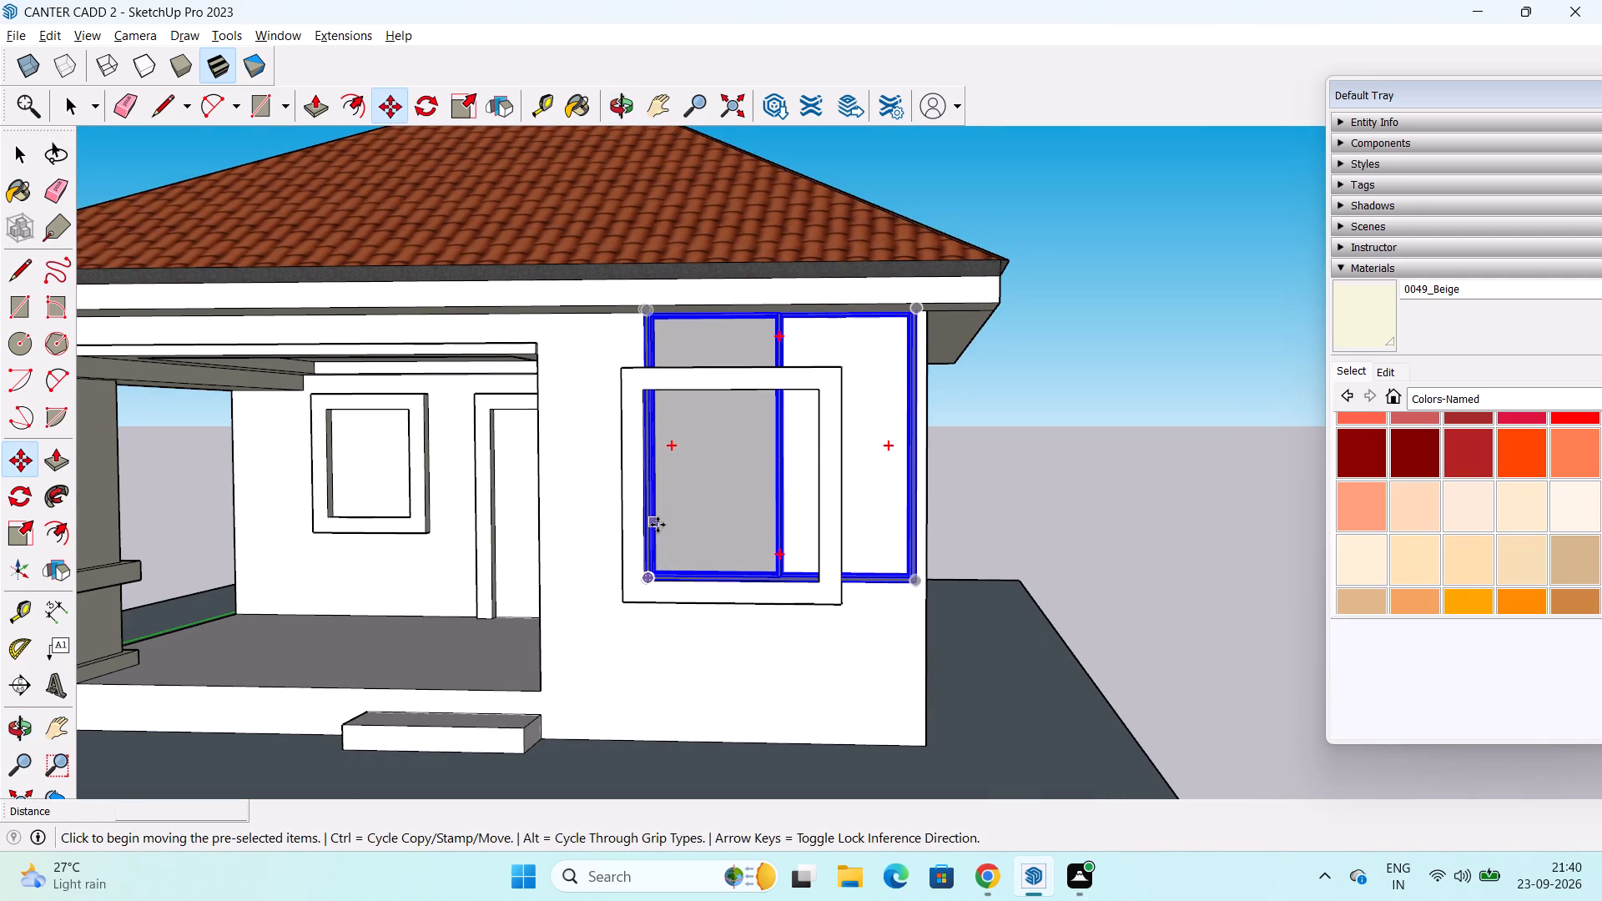
{"action": "left_click", "coordinate": [642, 575]}
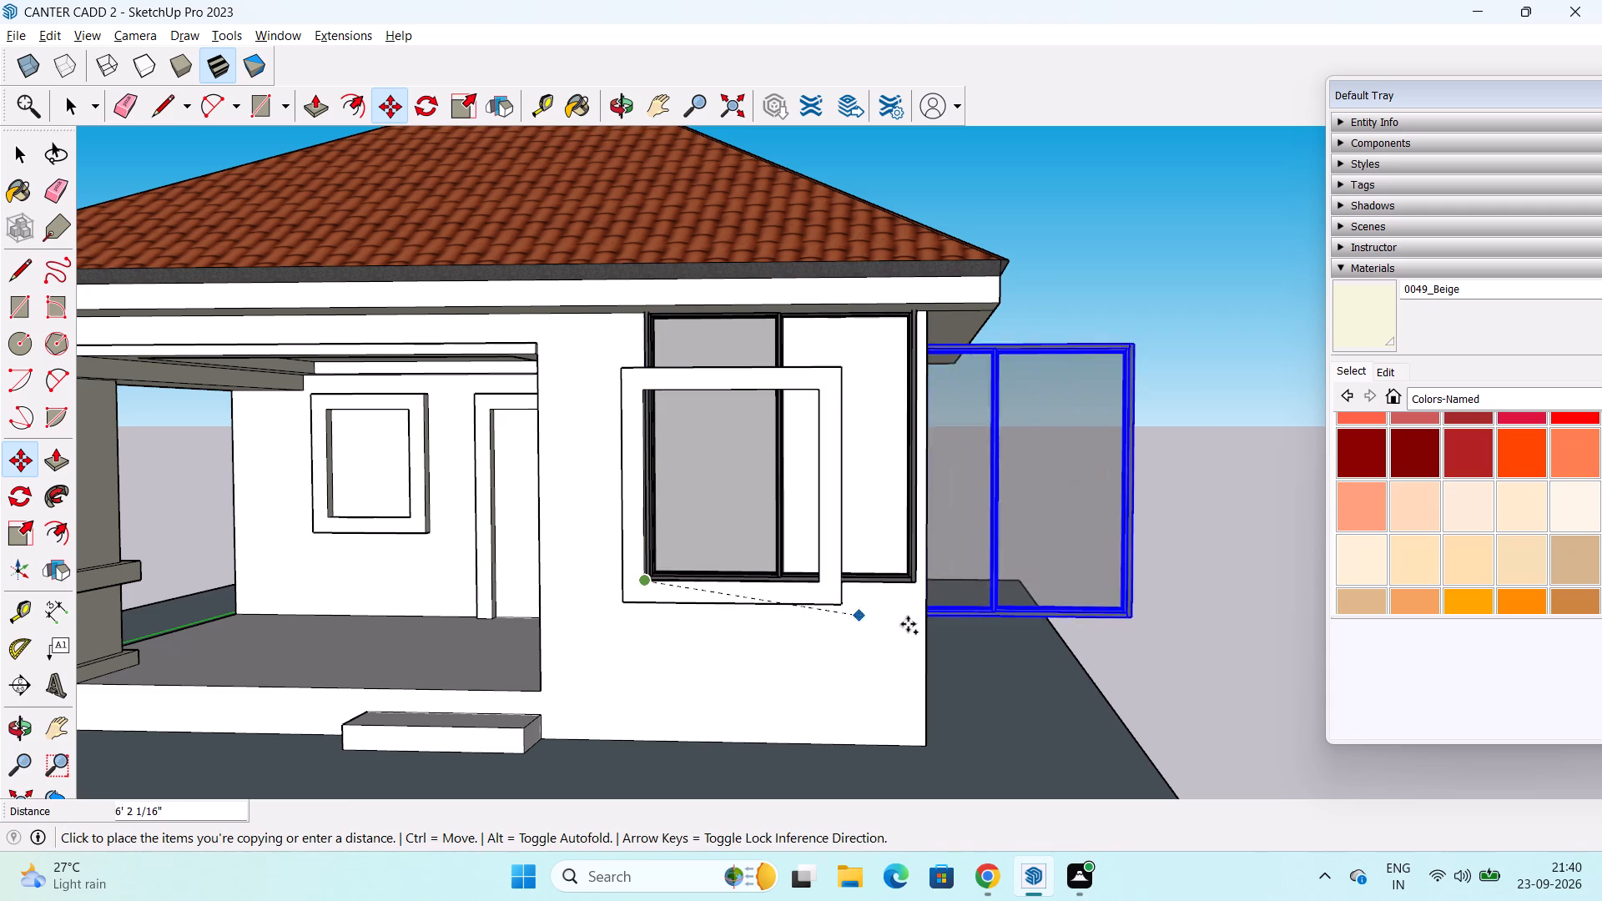
{"action": "left_click", "coordinate": [1004, 710]}
{"action": "middle_click_drag", "start_coordinate": [998, 706], "coordinate": [1004, 634]}
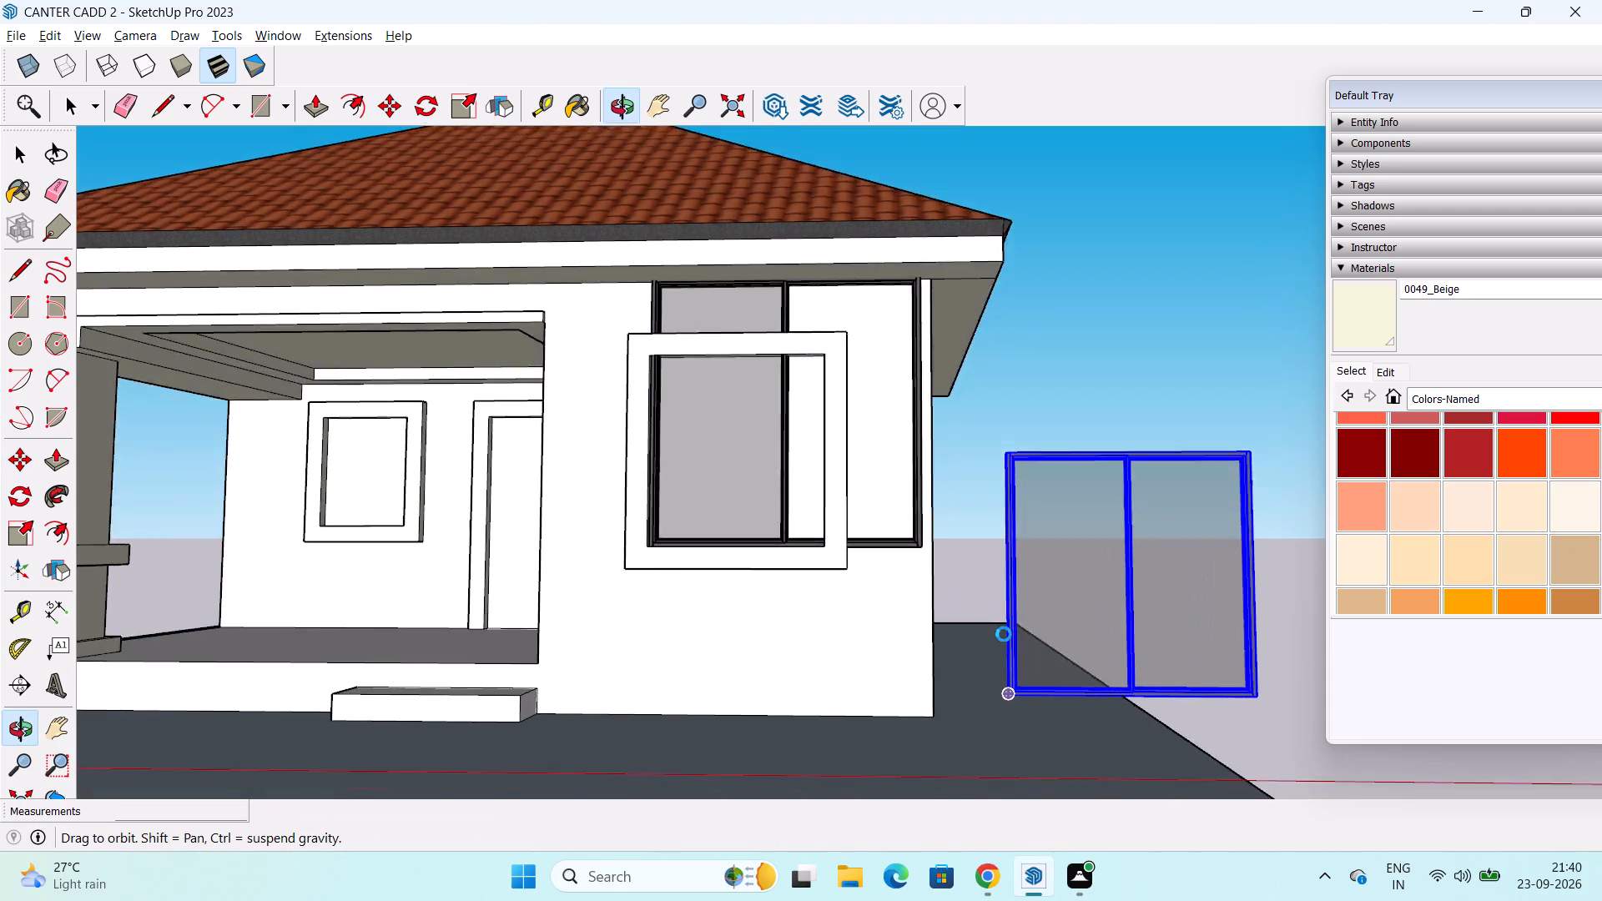
{"action": "middle_click_drag", "start_coordinate": [1004, 634], "coordinate": [953, 656]}
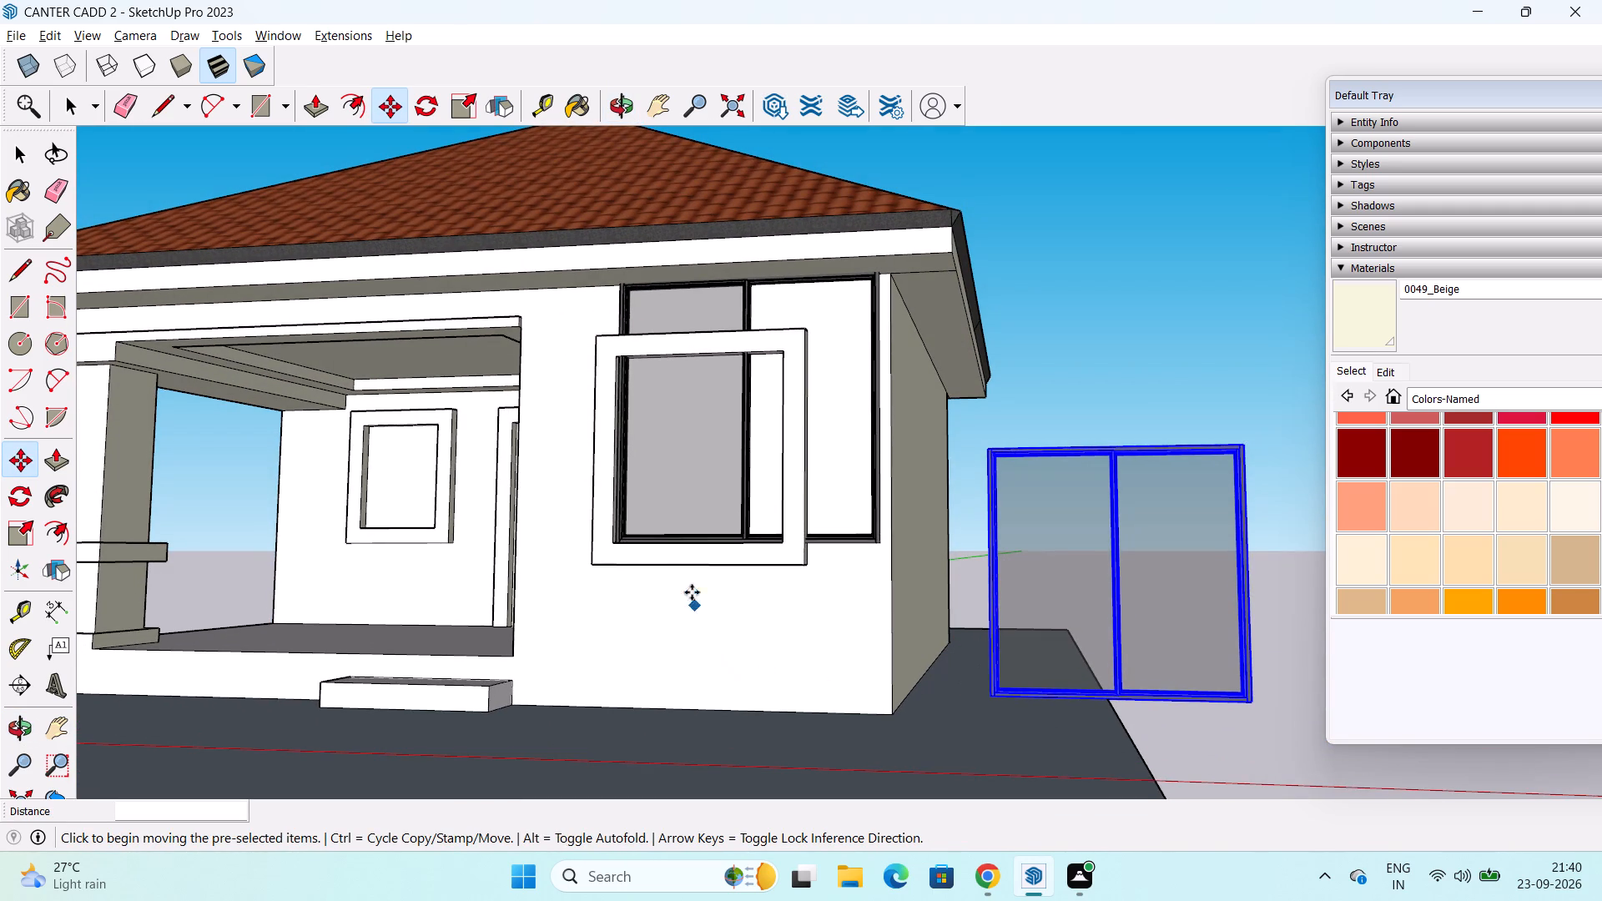
{"action": "middle_click", "coordinate": [671, 521]}
{"action": "key", "text": "space"}
Scale the original sliding window down to about 0.71 of its height to fit the large front opening.
{"action": "left_click", "coordinate": [685, 491]}
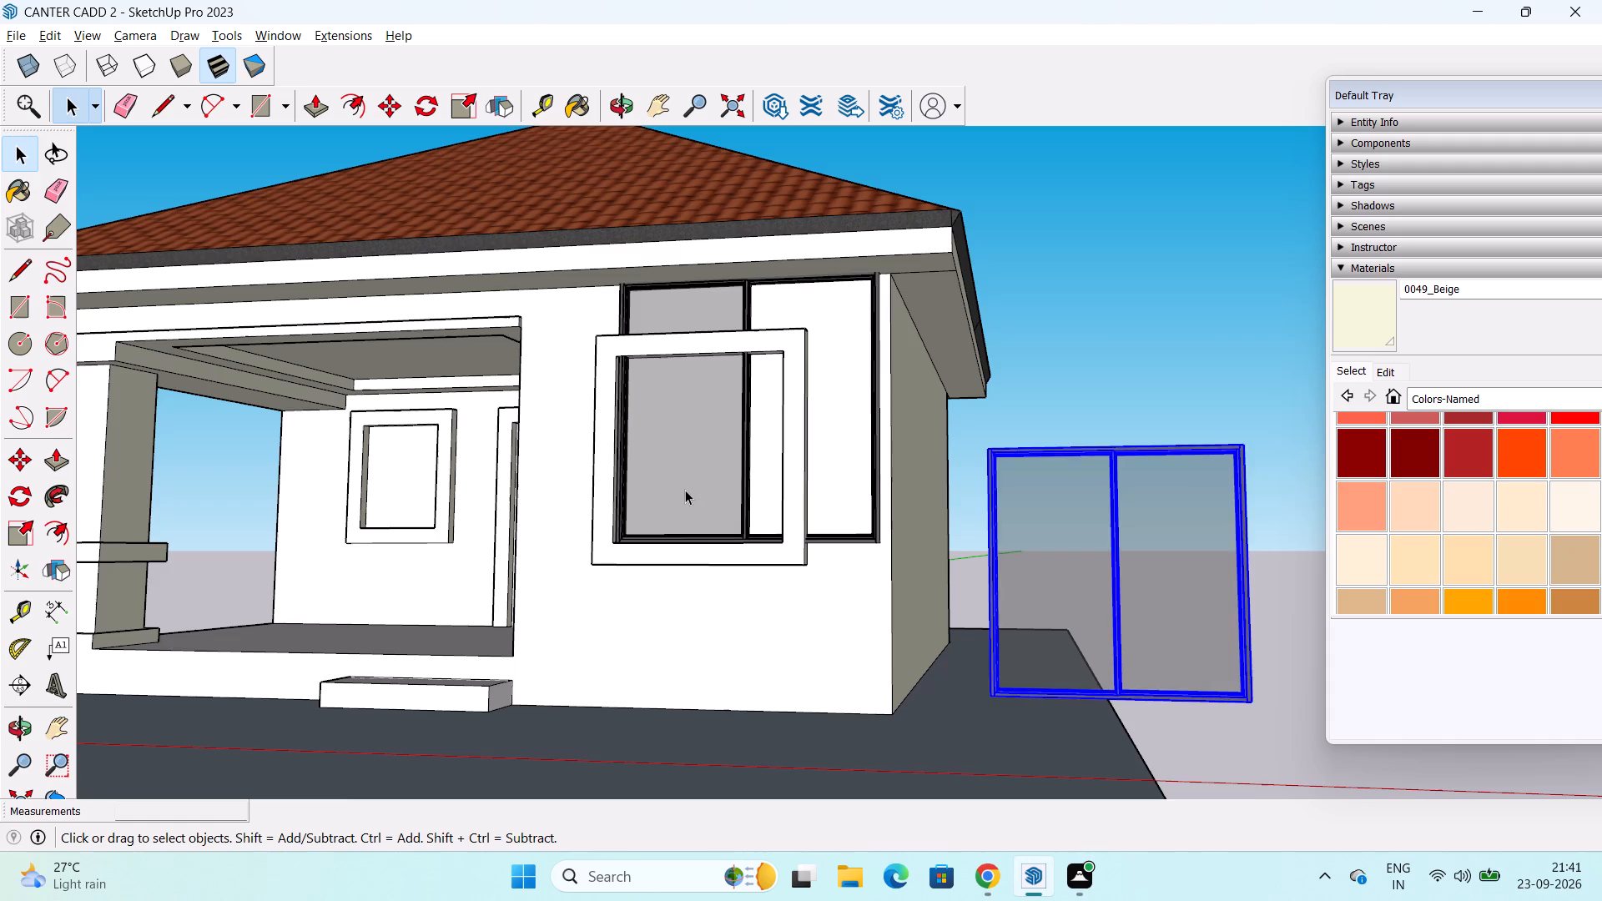
{"action": "middle_click_drag", "start_coordinate": [698, 467], "coordinate": [777, 682]}
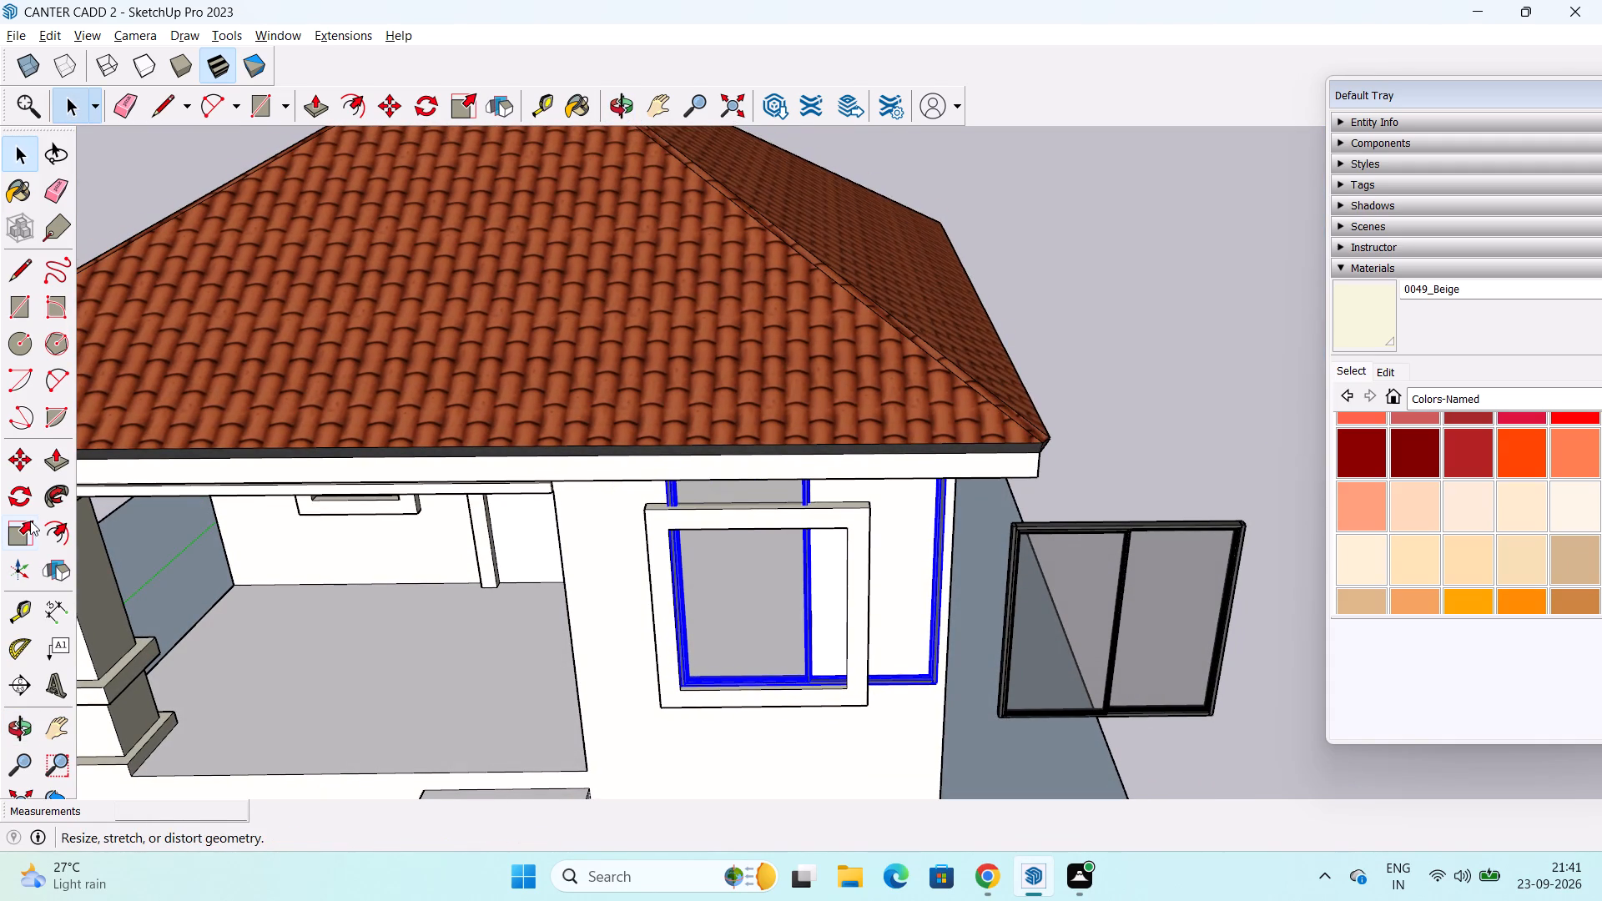
{"action": "left_click", "coordinate": [33, 531]}
{"action": "middle_click_drag", "start_coordinate": [697, 558], "coordinate": [597, 334]}
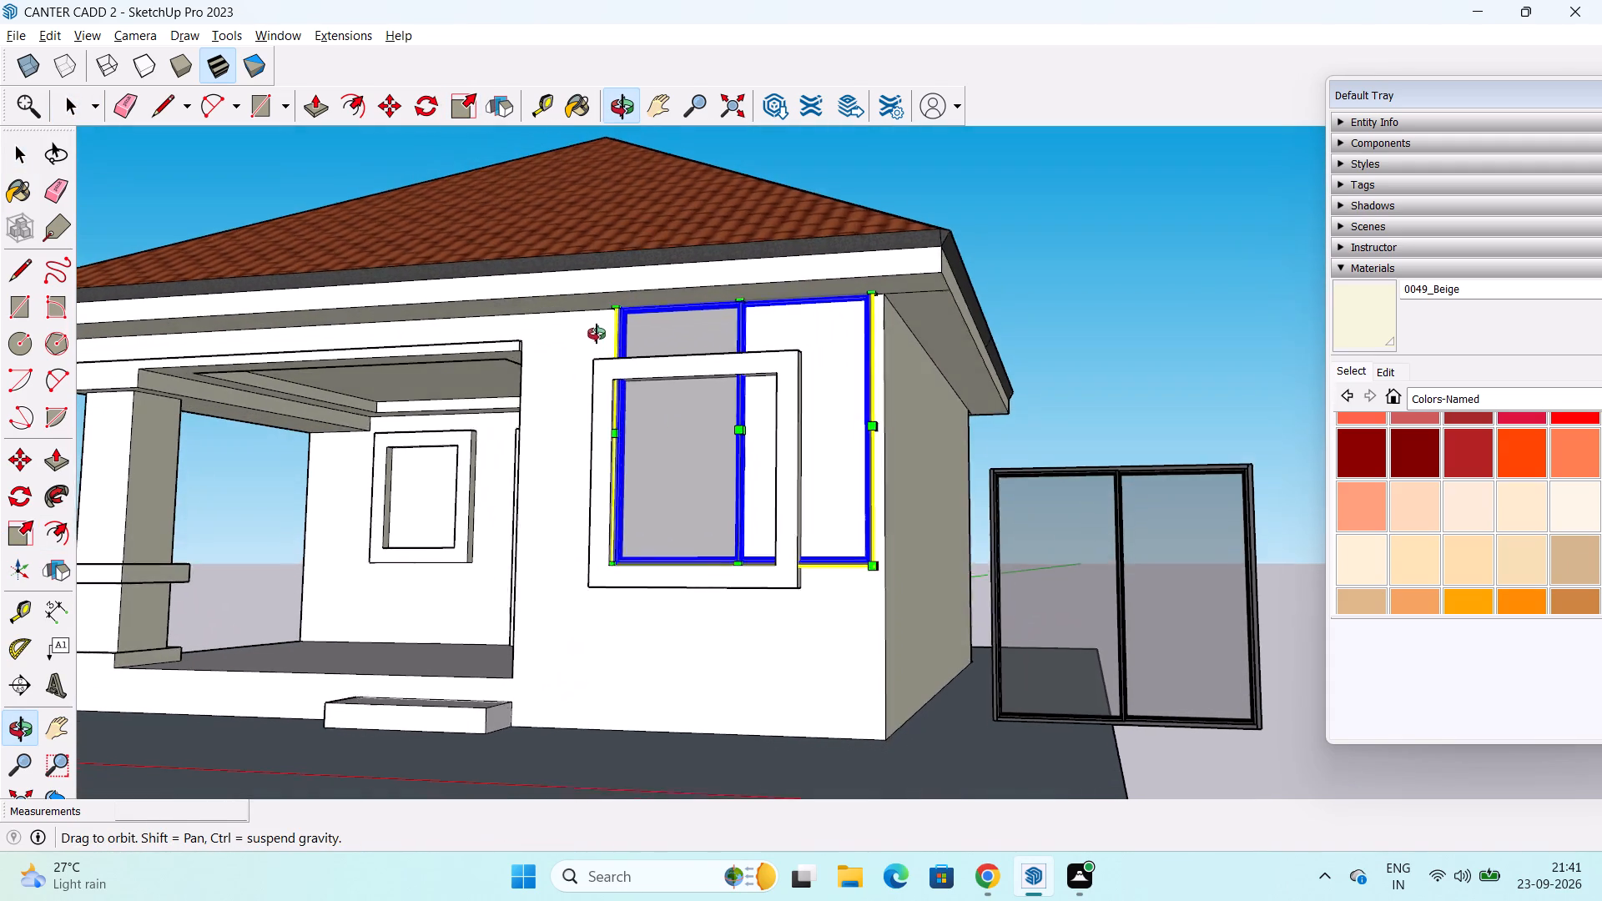
{"action": "middle_click_drag", "start_coordinate": [597, 334], "coordinate": [597, 333]}
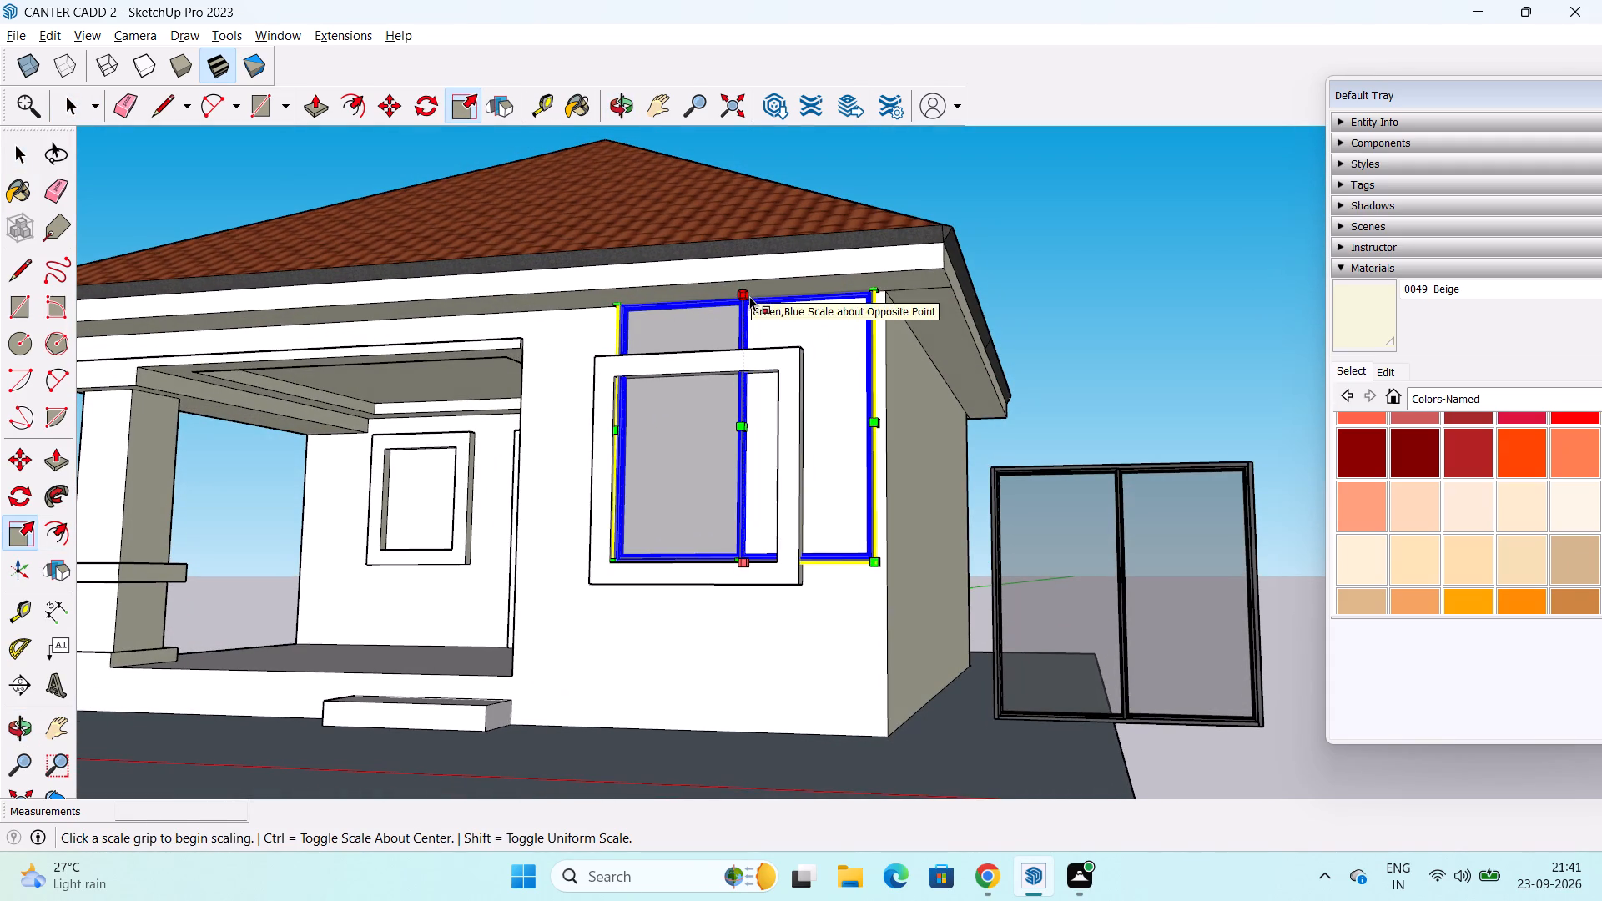
{"action": "middle_click_drag", "start_coordinate": [749, 296], "coordinate": [808, 269]}
{"action": "scroll", "coordinate": [808, 269], "scroll_direction": "up", "scroll_amount": 7}
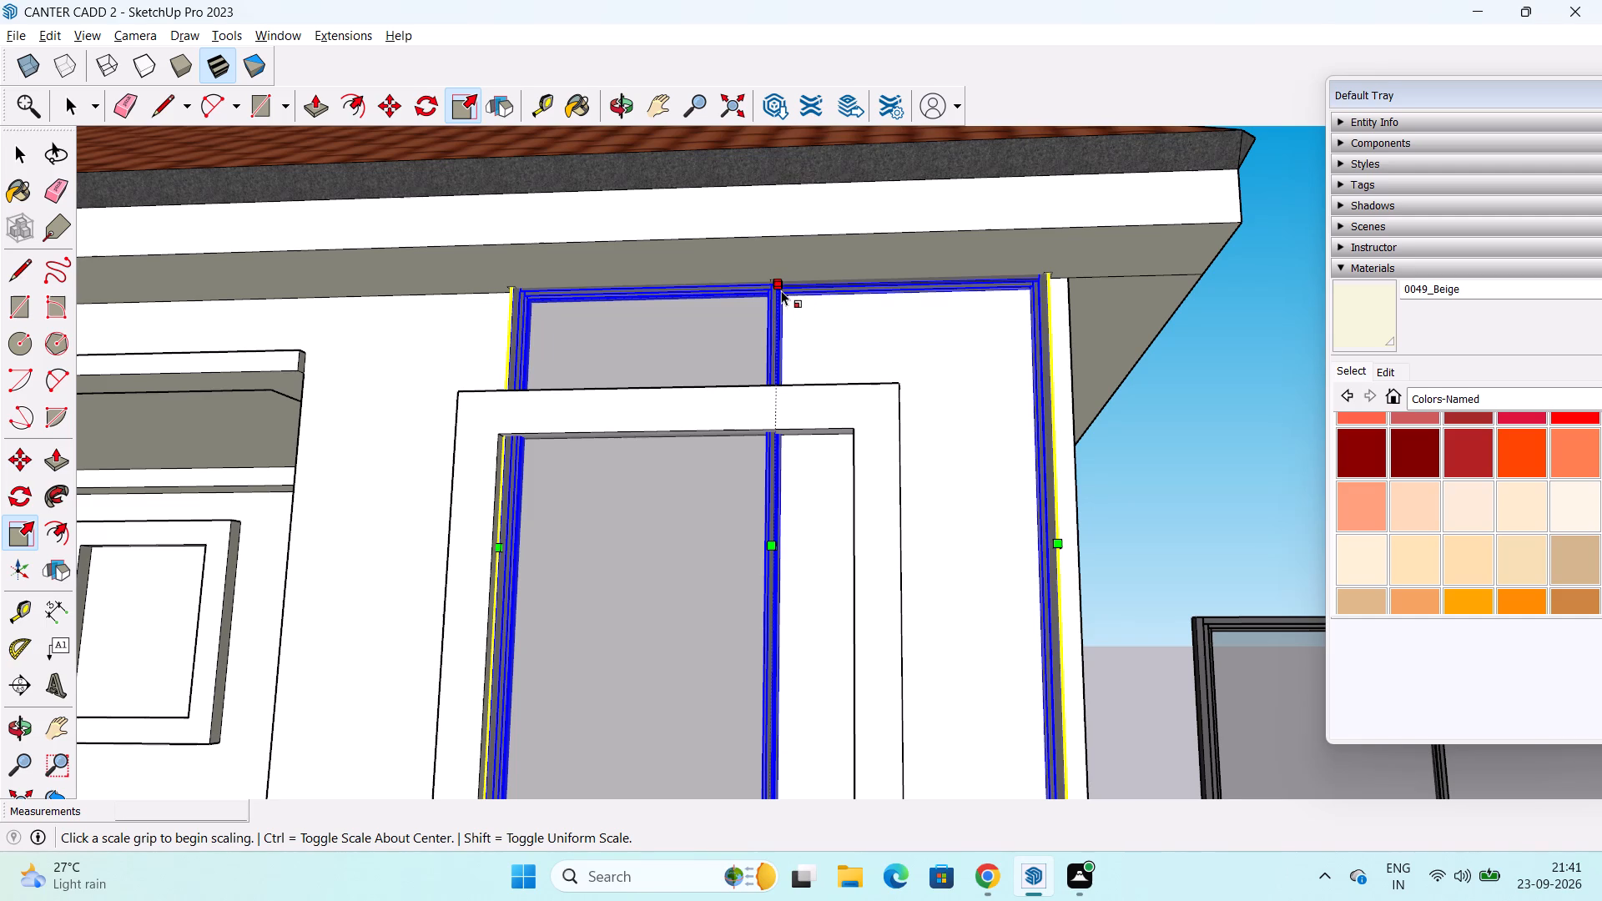
{"action": "middle_click_drag", "start_coordinate": [781, 290], "coordinate": [602, 322]}
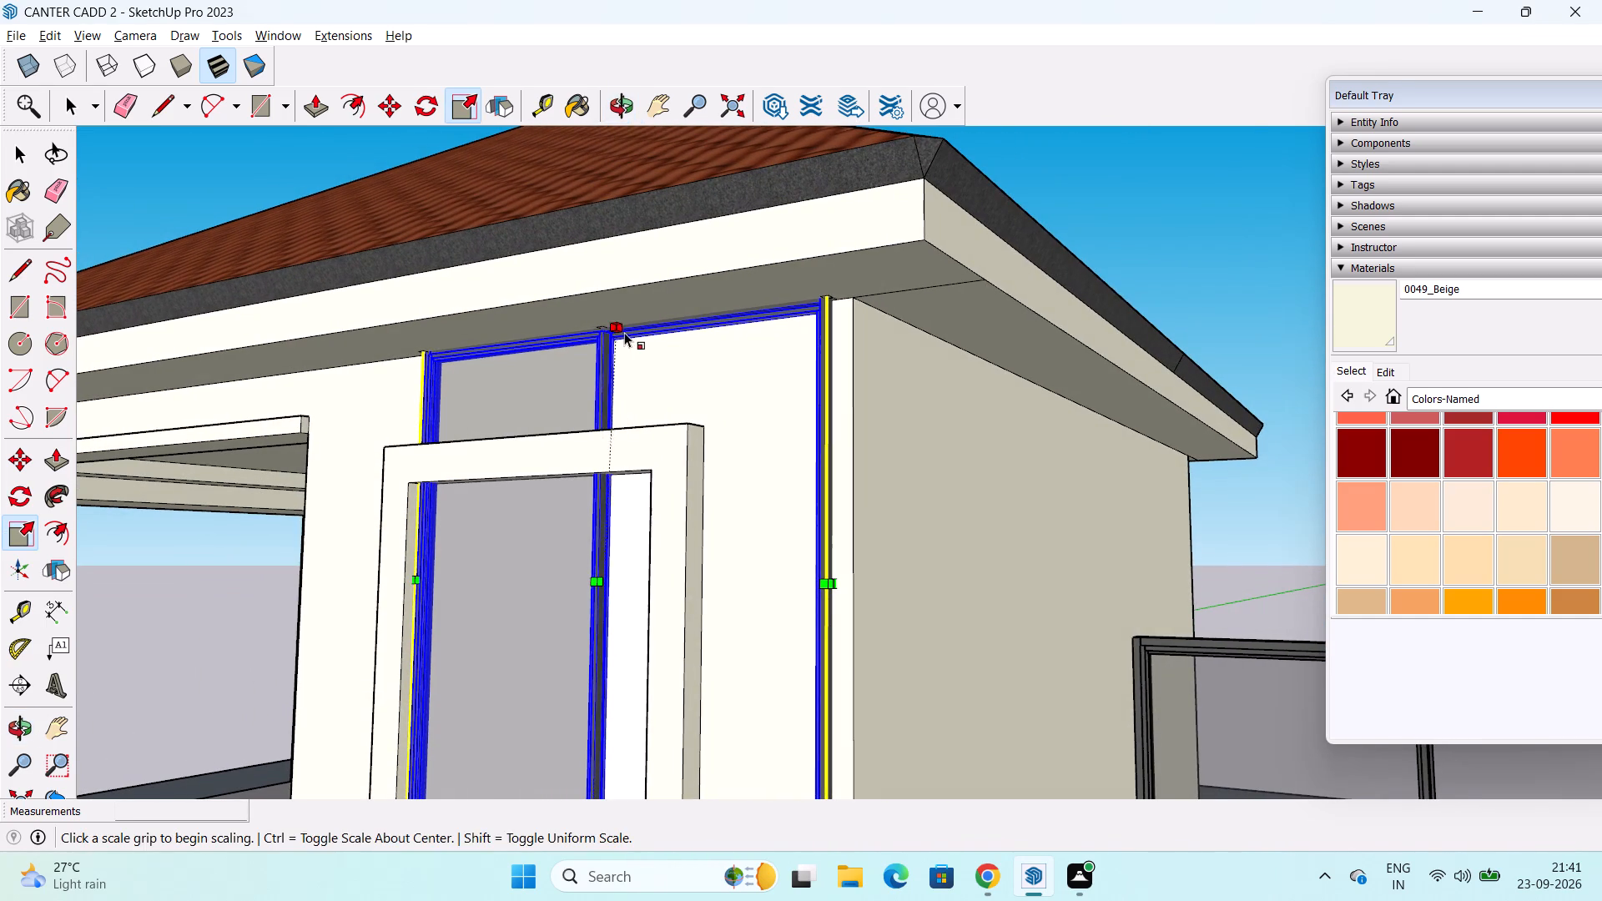
{"action": "middle_click_drag", "start_coordinate": [627, 332], "coordinate": [547, 339]}
{"action": "scroll", "coordinate": [547, 339], "scroll_direction": "down", "scroll_amount": 2}
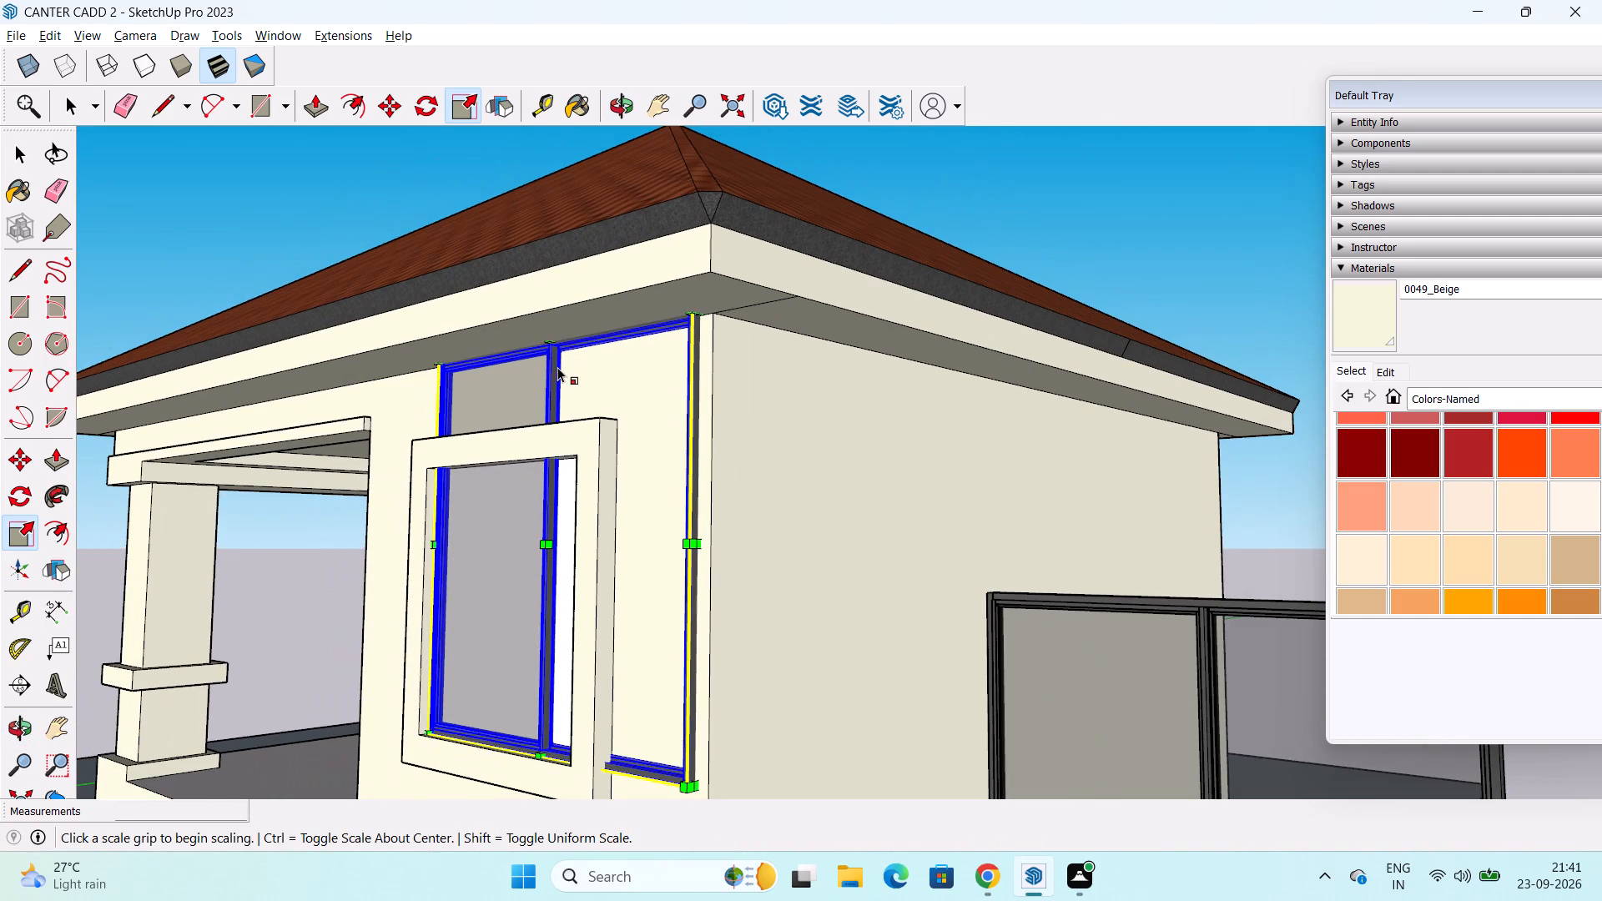
{"action": "left_click_drag", "start_coordinate": [567, 345], "coordinate": [550, 429]}
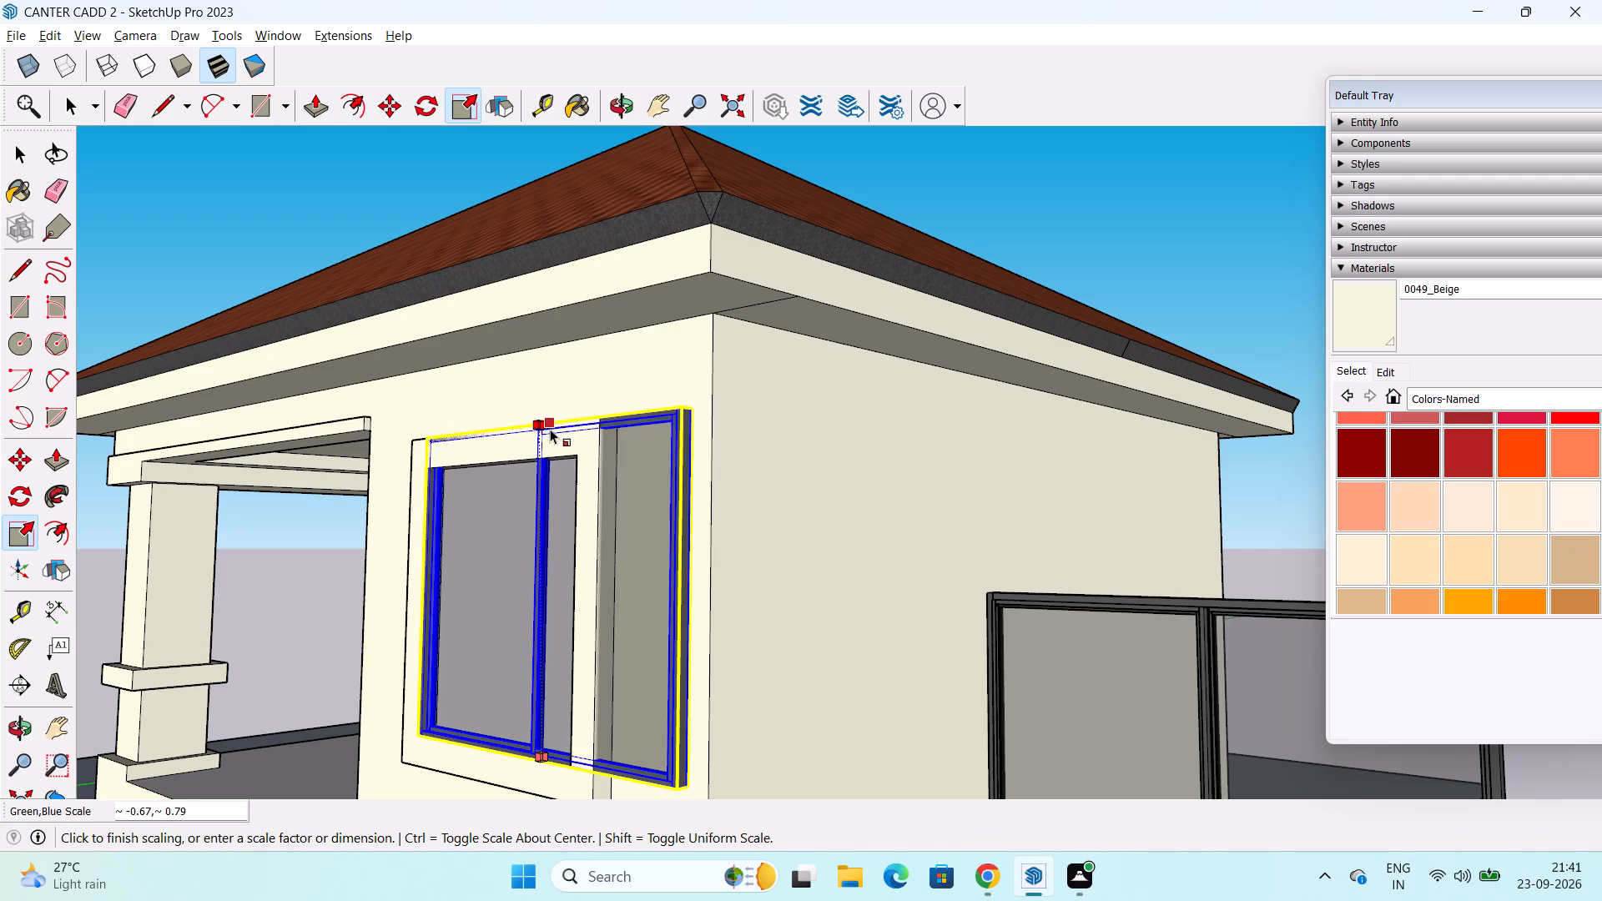
{"action": "left_click_drag", "start_coordinate": [550, 429], "coordinate": [537, 462]}
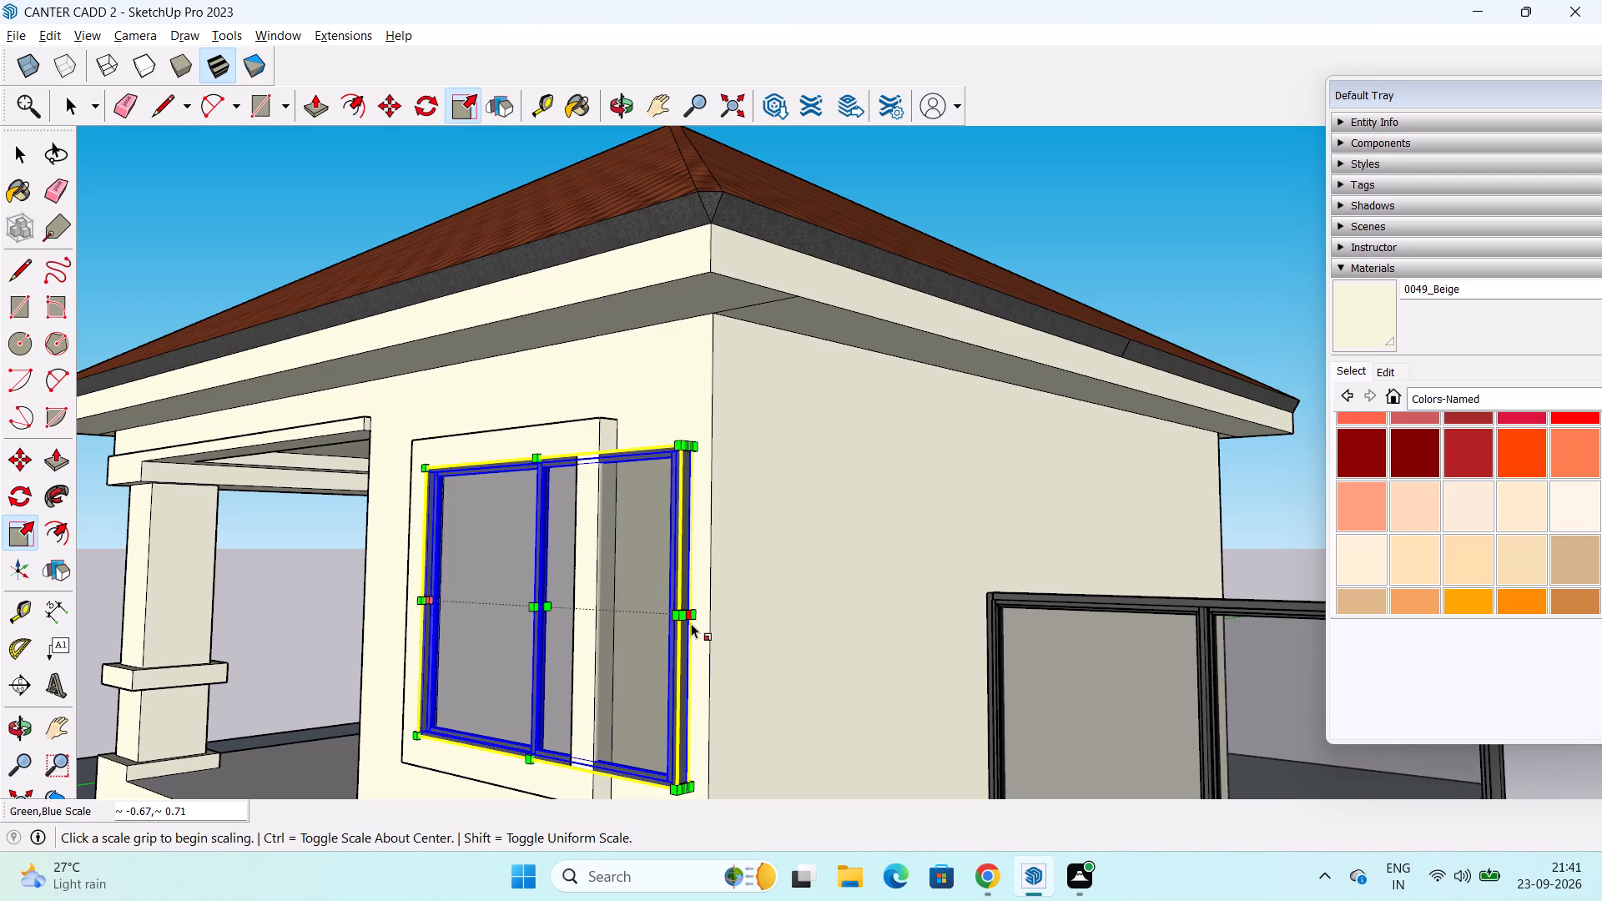
Scale the same window narrower along the red axis until its outer edge meets the side of the front opening.
{"action": "left_click_drag", "start_coordinate": [688, 614], "coordinate": [596, 589]}
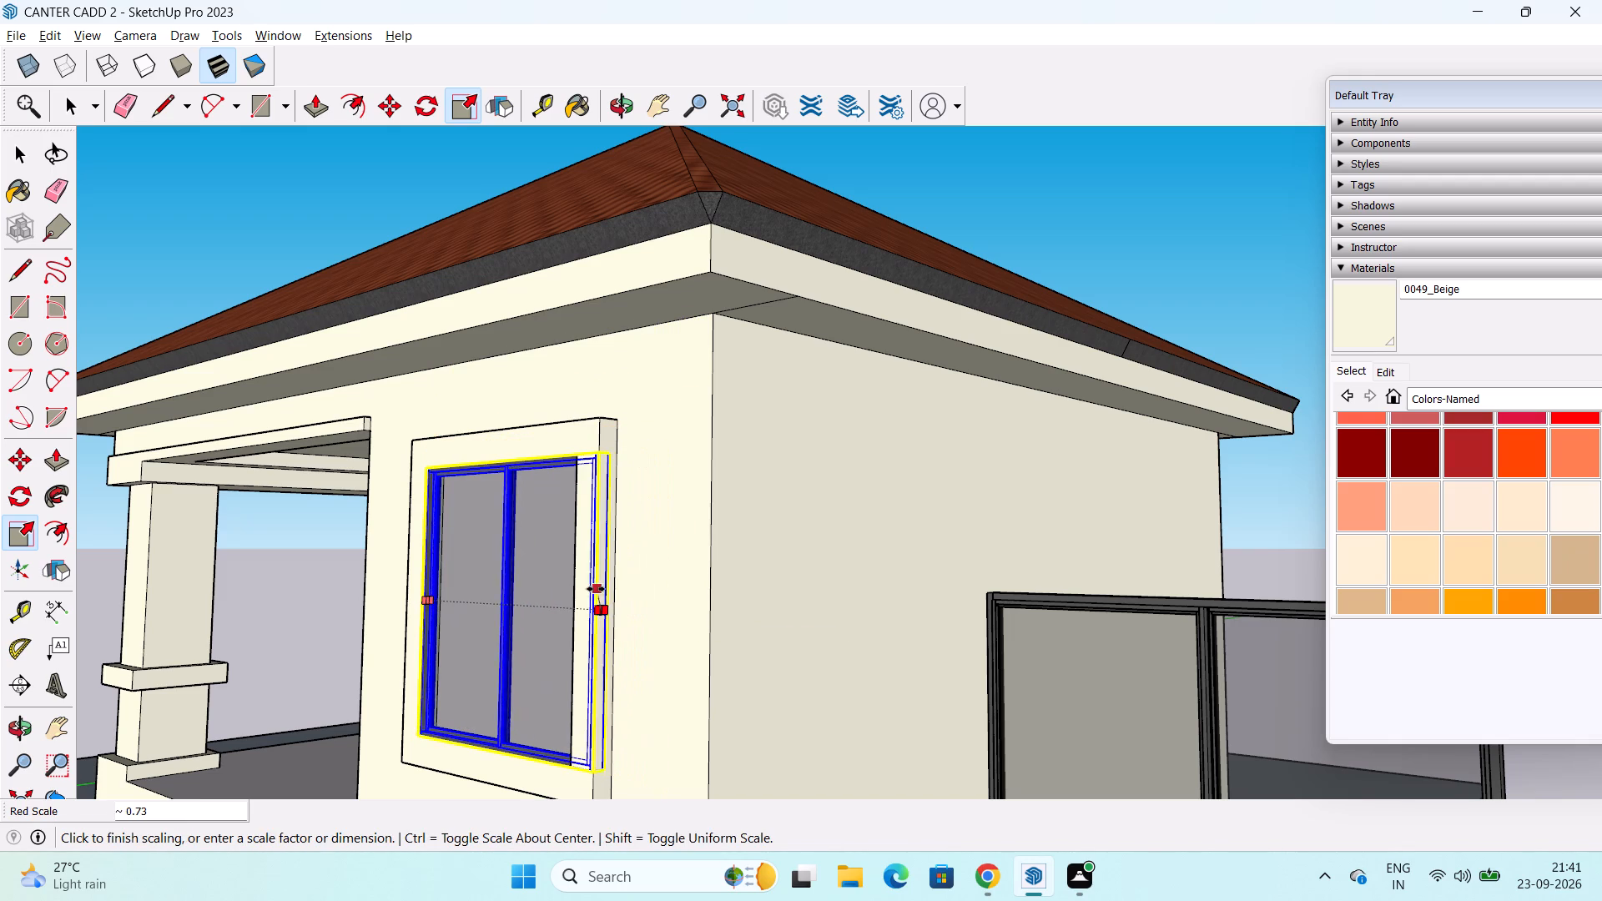
{"action": "left_click_drag", "start_coordinate": [596, 589], "coordinate": [577, 581]}
{"action": "middle_click_drag", "start_coordinate": [506, 609], "coordinate": [585, 600]}
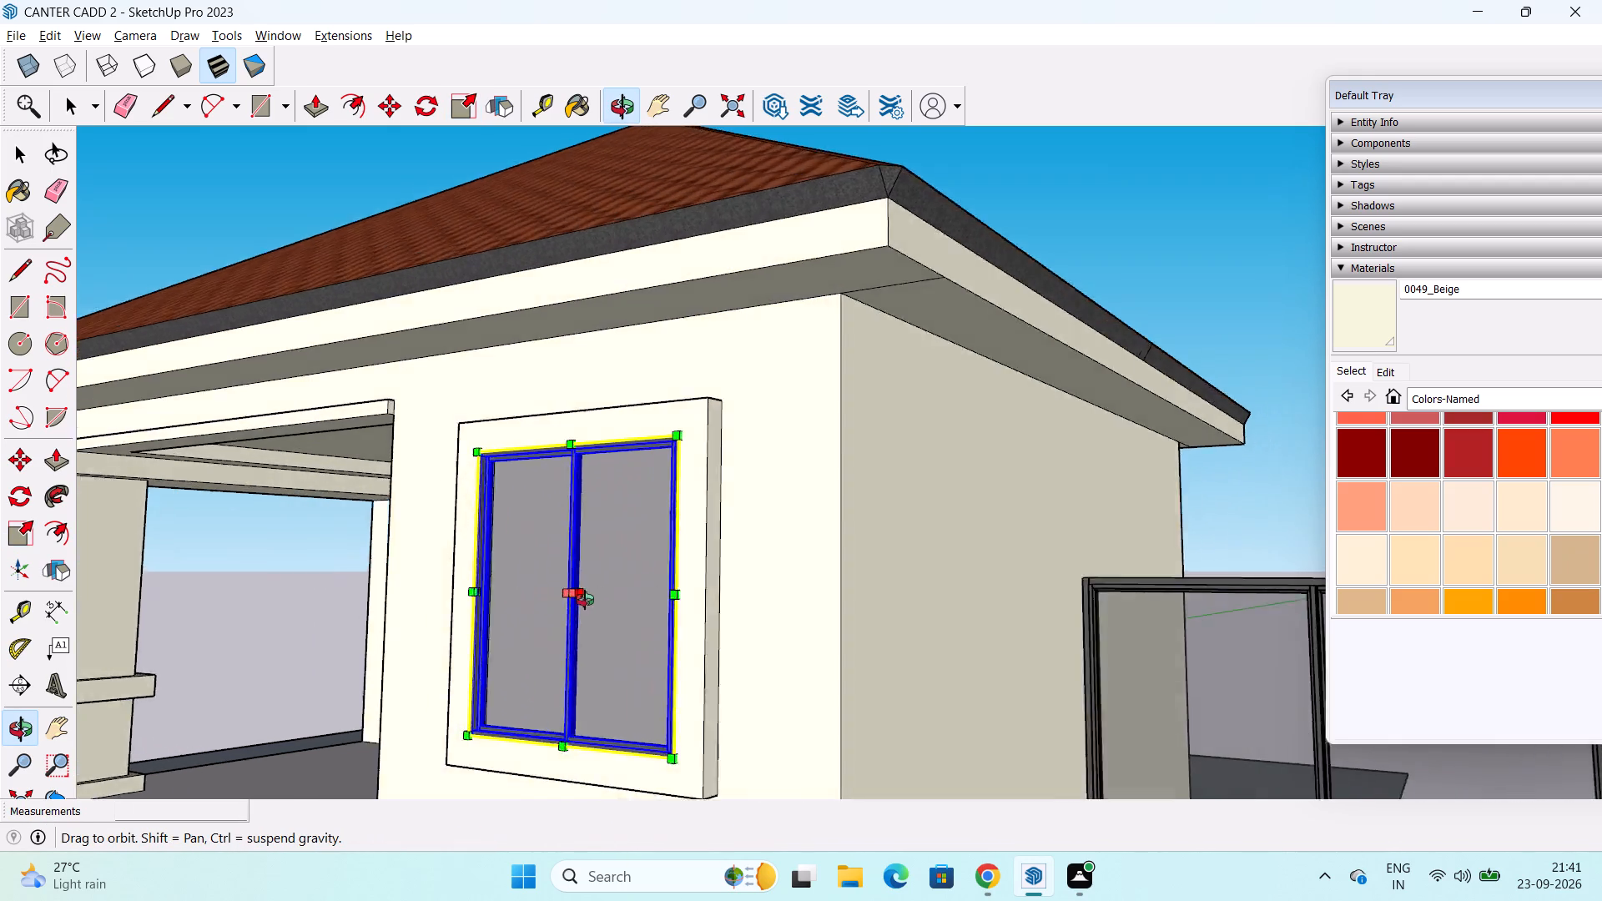
{"action": "middle_click_drag", "start_coordinate": [585, 600], "coordinate": [627, 681]}
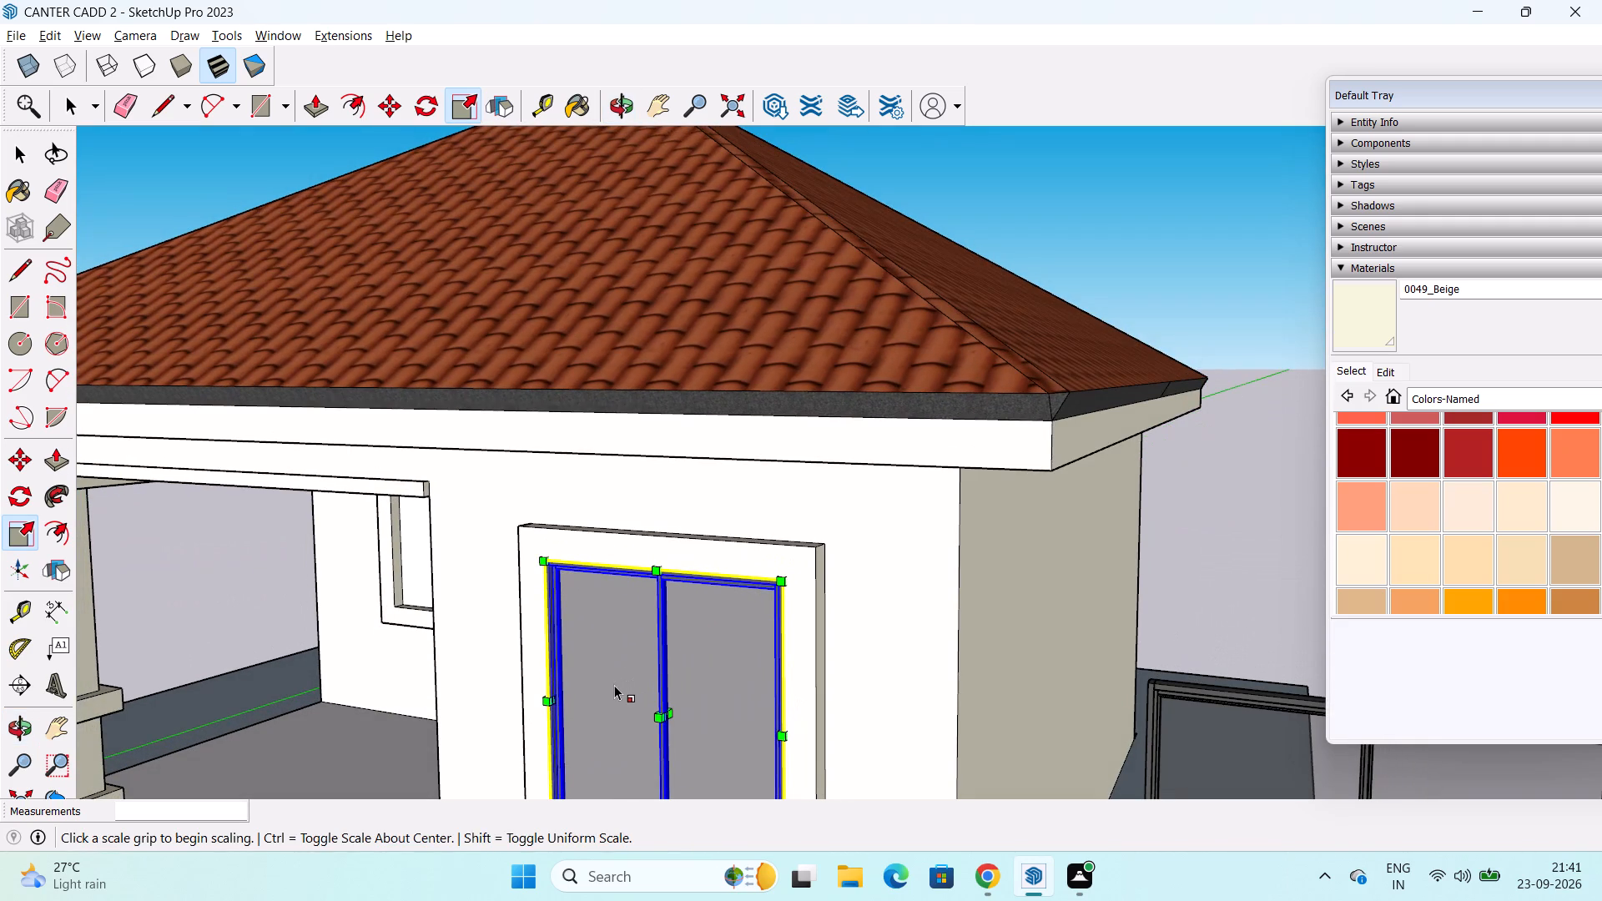
{"action": "middle_click_drag", "start_coordinate": [614, 685], "coordinate": [639, 468], "text": "shift"}
{"action": "middle_click_drag", "start_coordinate": [639, 468], "coordinate": [558, 505]}
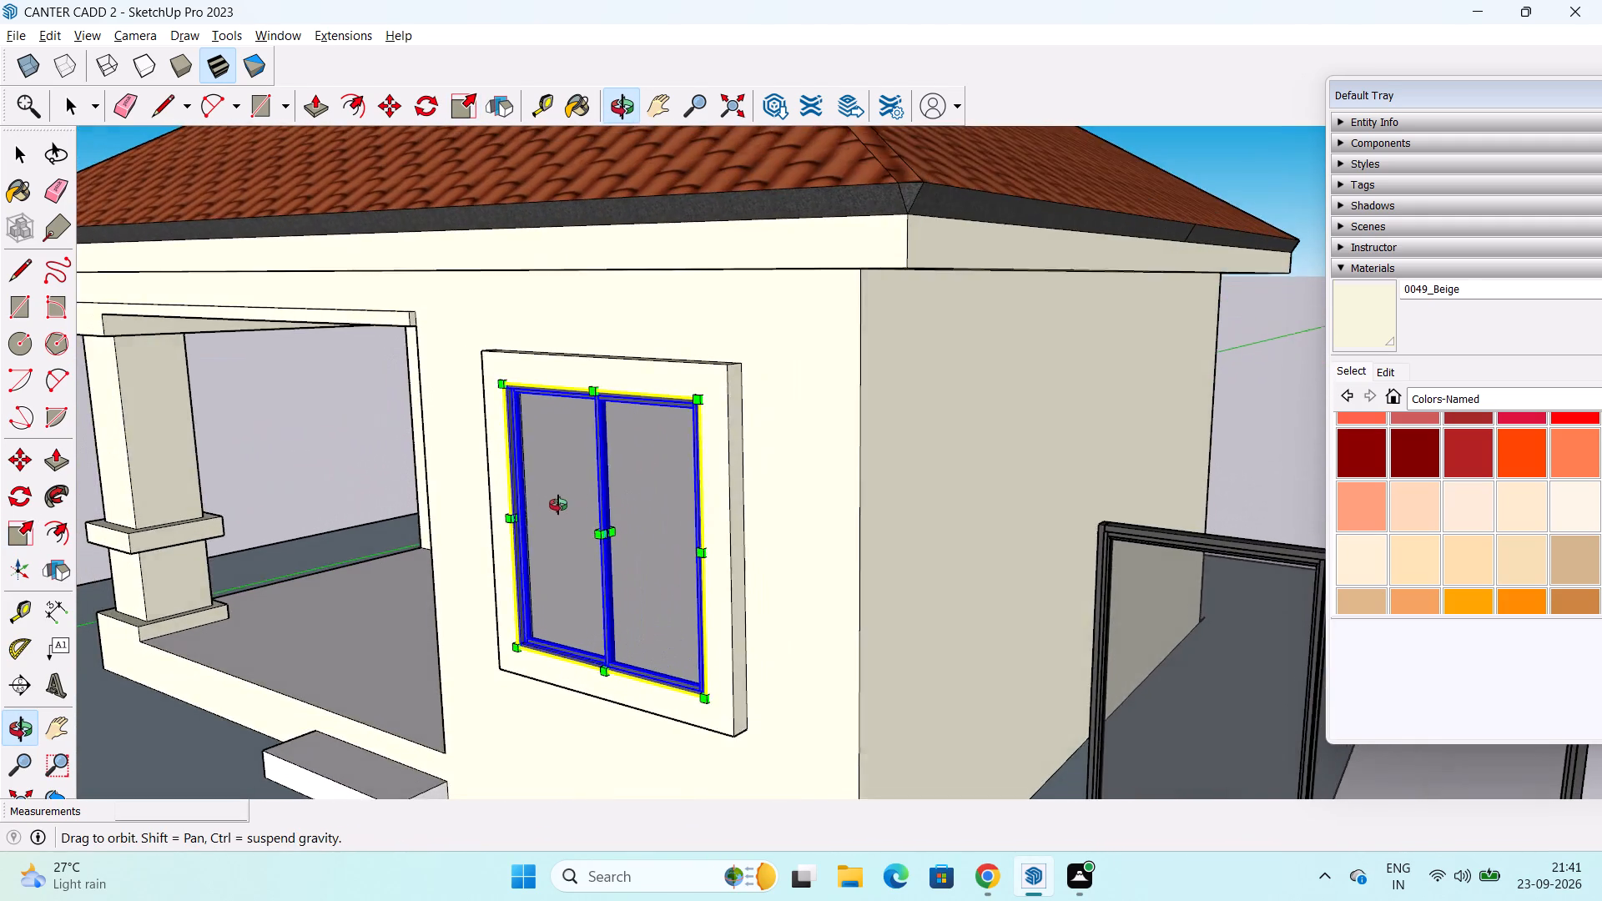
{"action": "middle_click_drag", "start_coordinate": [558, 505], "coordinate": [545, 503]}
{"action": "key", "text": "space"}
{"action": "left_click", "coordinate": [182, 715]}
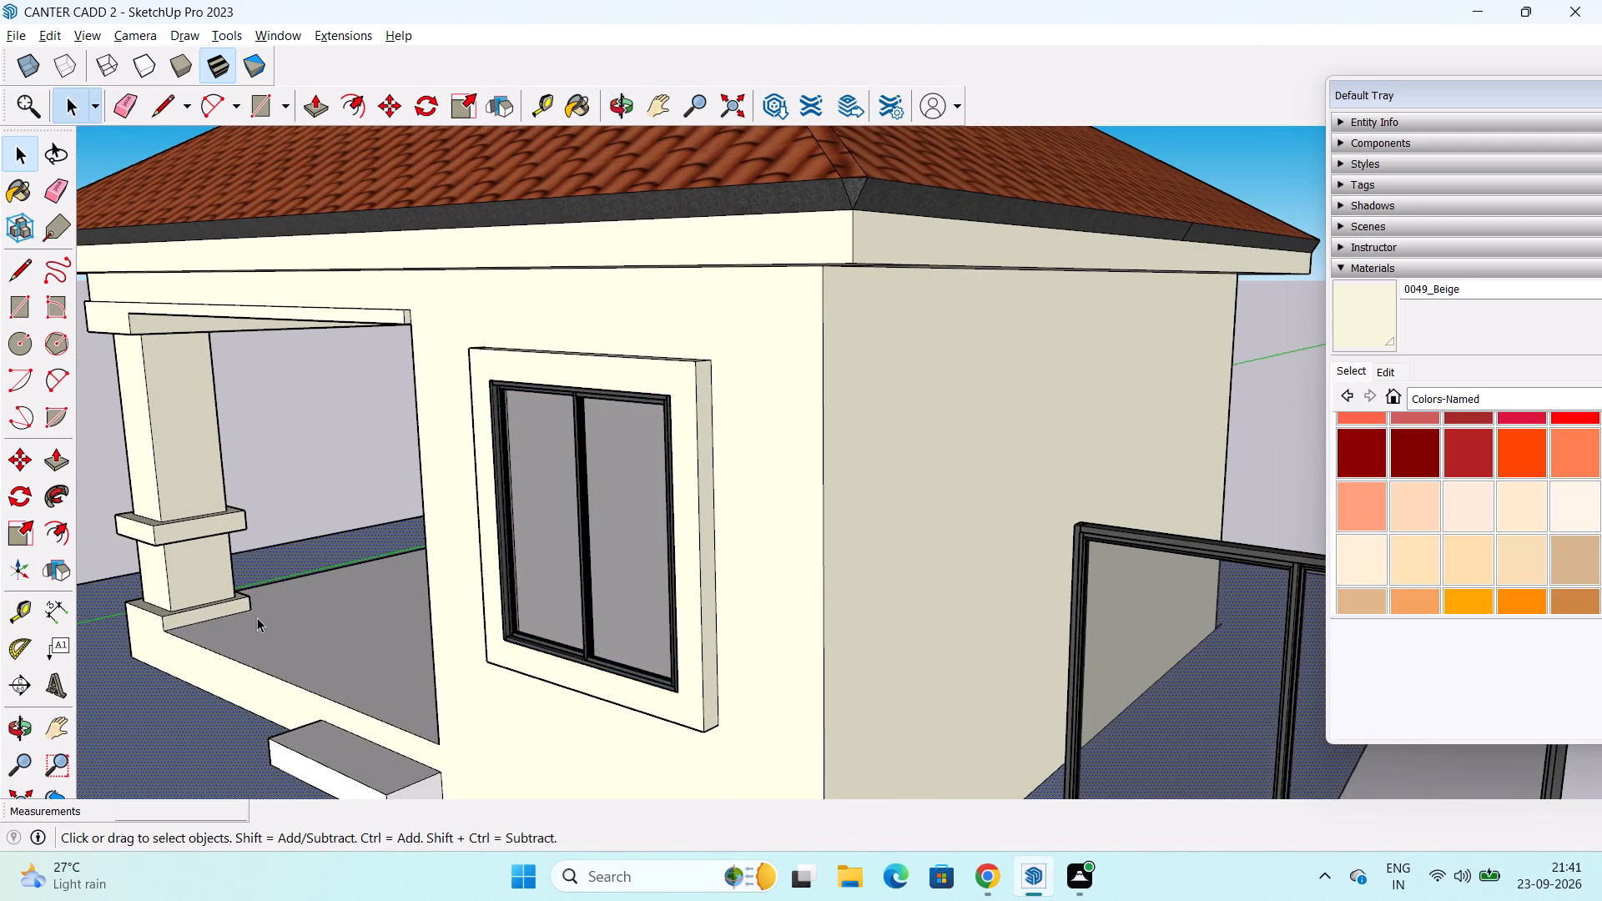
Copy the fitted front window about 21' 4 1/4" to the lower-left inner corner of the framed opening in the porch's back wall.
{"action": "scroll", "coordinate": [270, 597], "scroll_direction": "down", "scroll_amount": 3}
{"action": "middle_click_drag", "start_coordinate": [289, 561], "coordinate": [539, 544]}
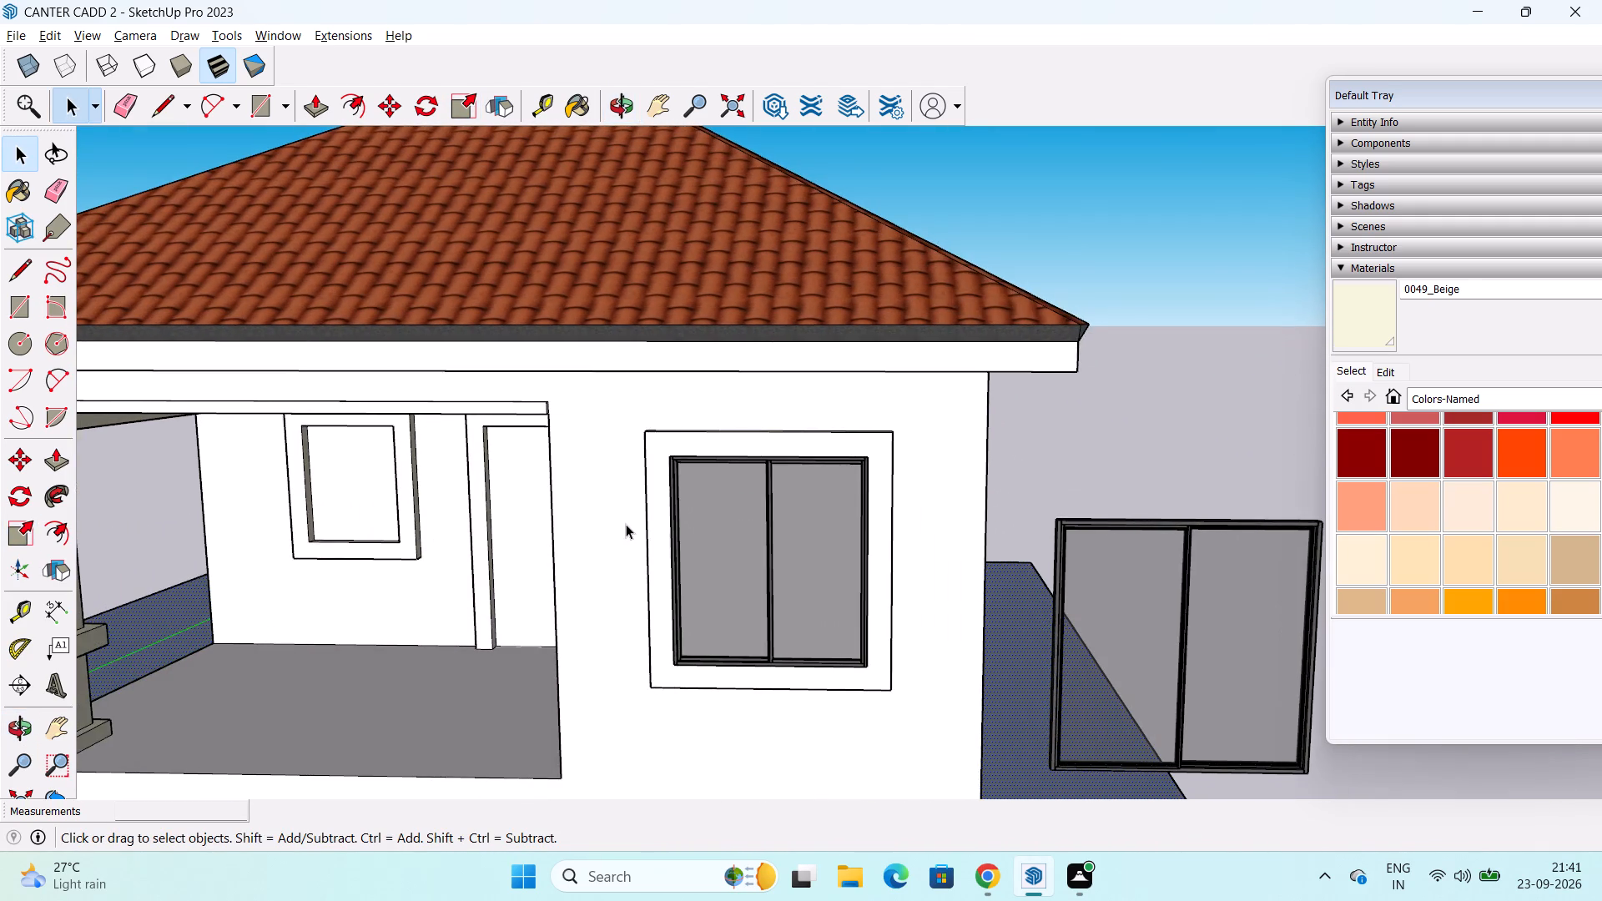
{"action": "scroll", "coordinate": [626, 523], "scroll_direction": "down", "scroll_amount": 1}
{"action": "scroll", "coordinate": [724, 514], "scroll_direction": "down", "scroll_amount": 1}
{"action": "middle_click_drag", "start_coordinate": [757, 506], "coordinate": [744, 478]}
{"action": "left_click", "coordinate": [673, 454]}
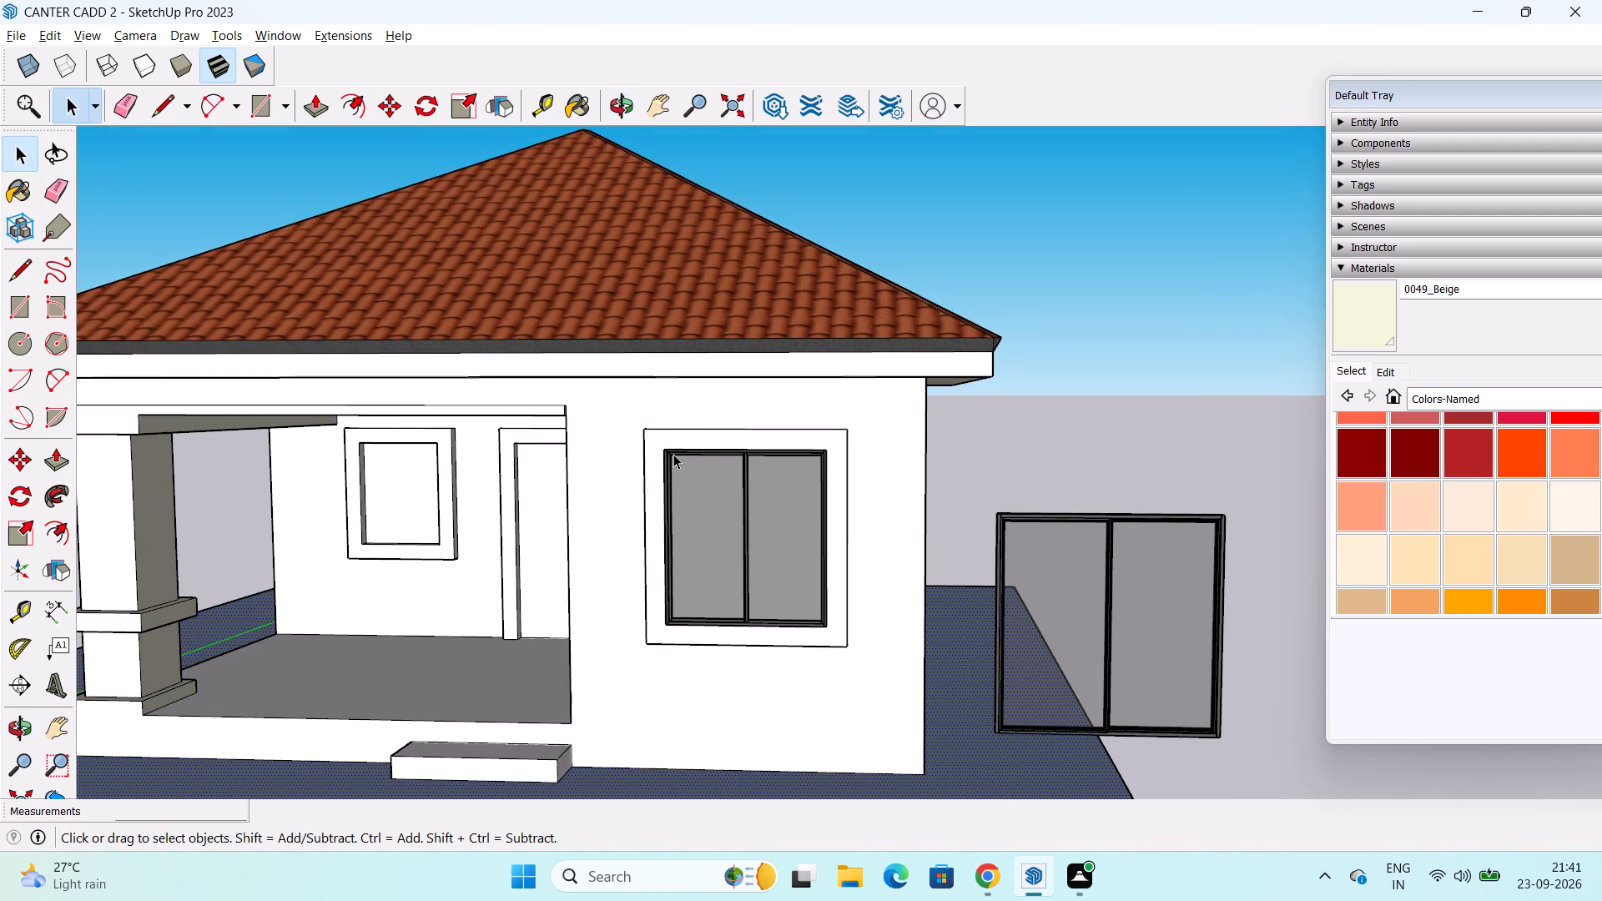
{"action": "key", "text": "m"}
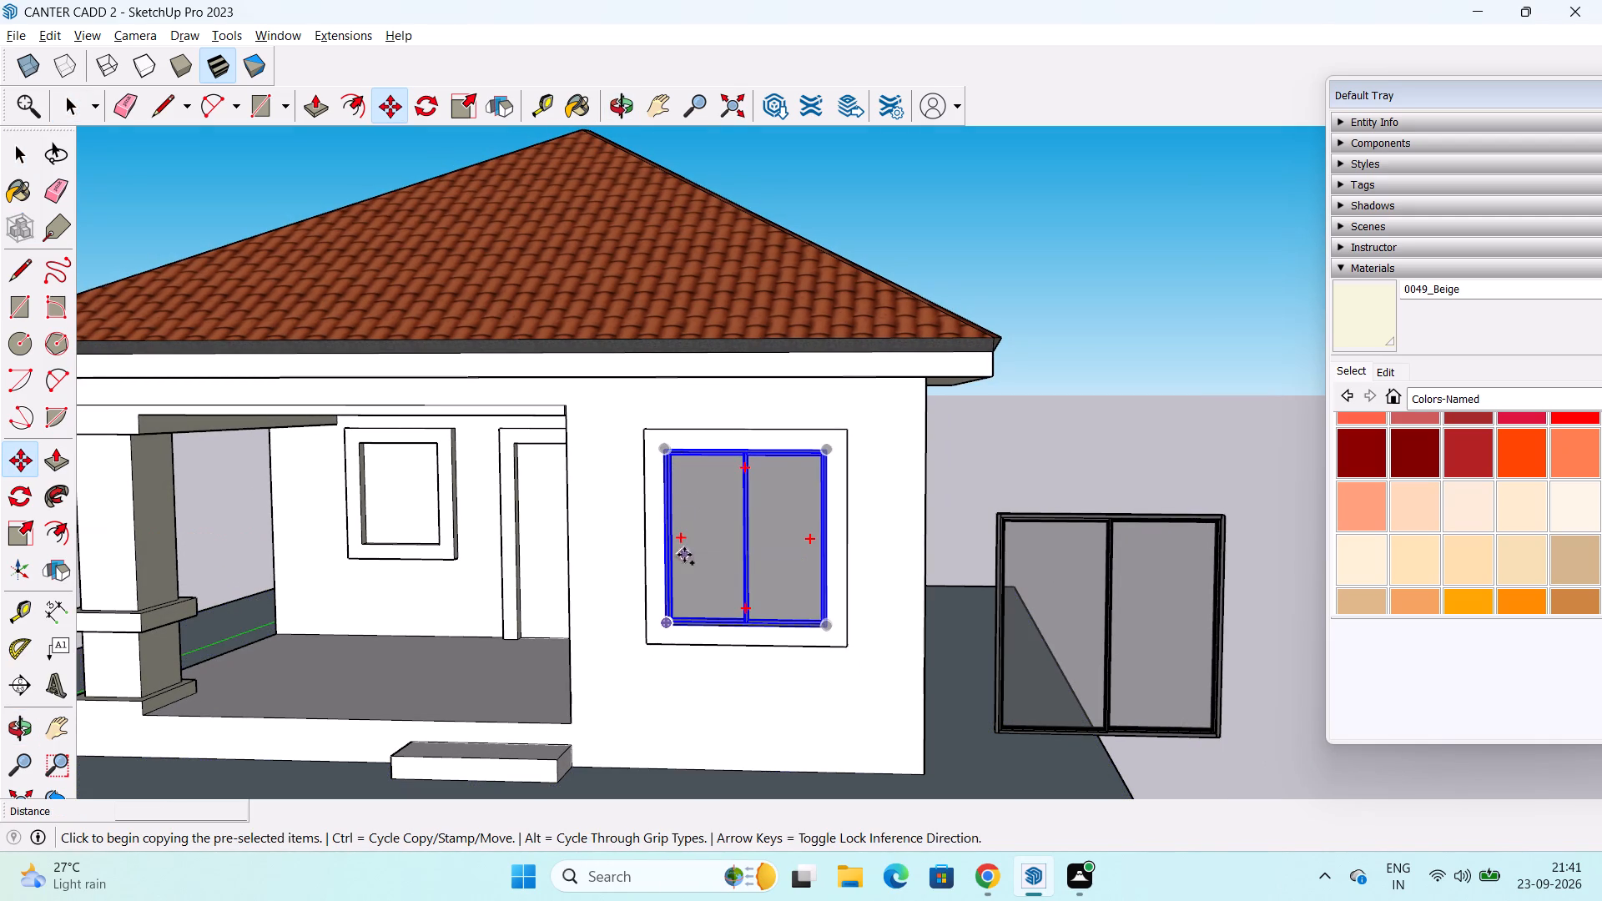
{"action": "left_click", "coordinate": [664, 625]}
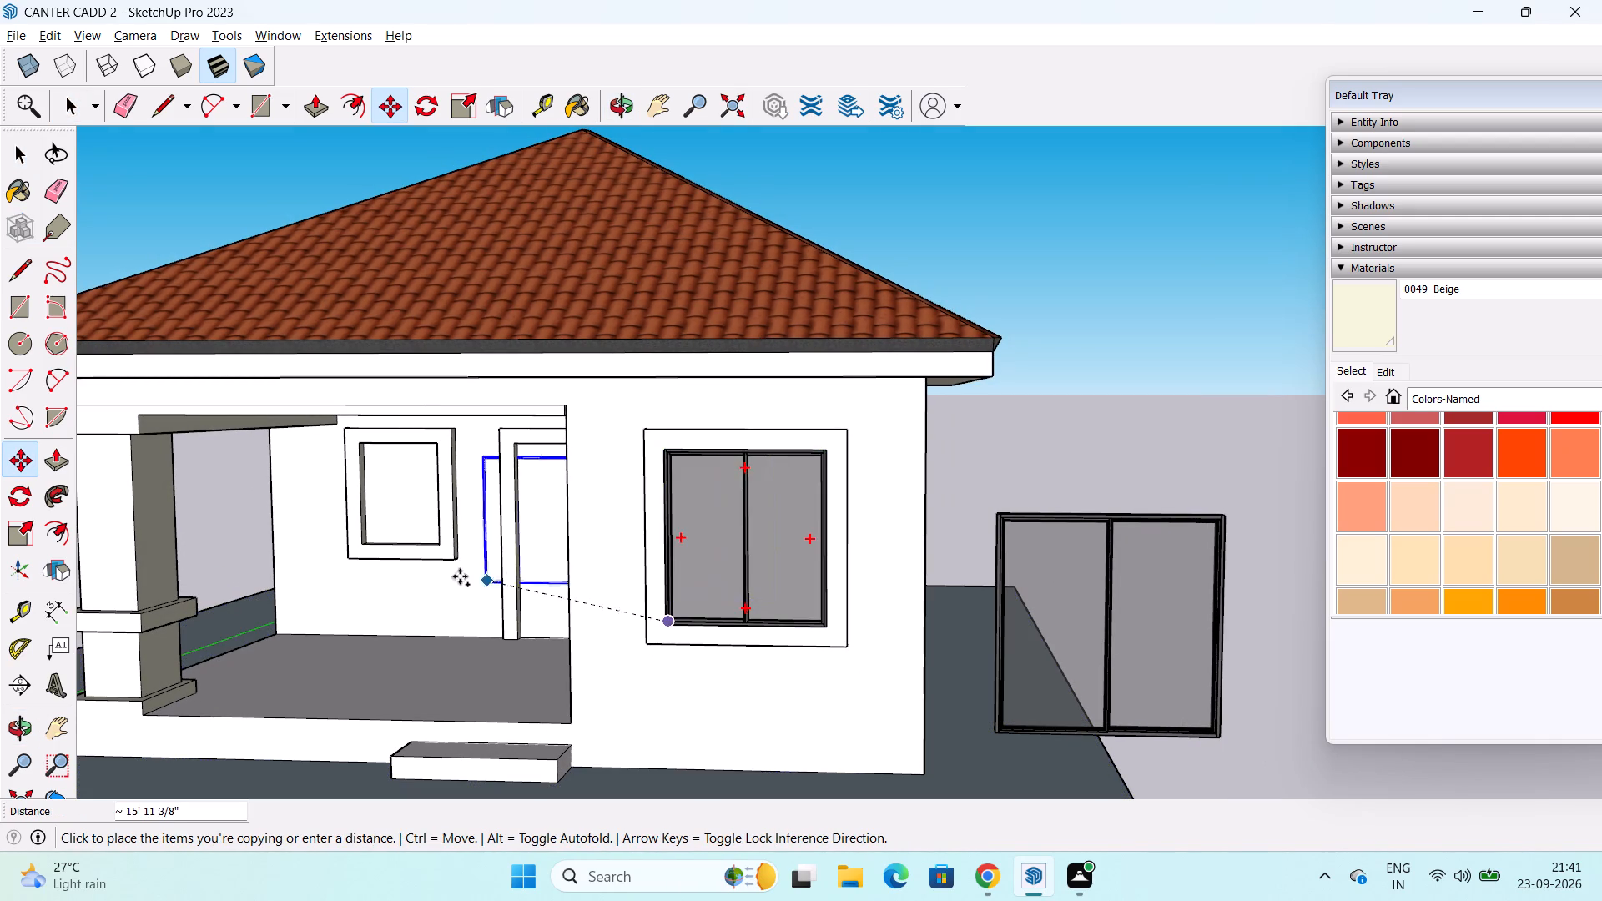
{"action": "scroll", "coordinate": [354, 581], "scroll_direction": "up", "scroll_amount": 8}
{"action": "middle_click_drag", "start_coordinate": [352, 533], "coordinate": [385, 626]}
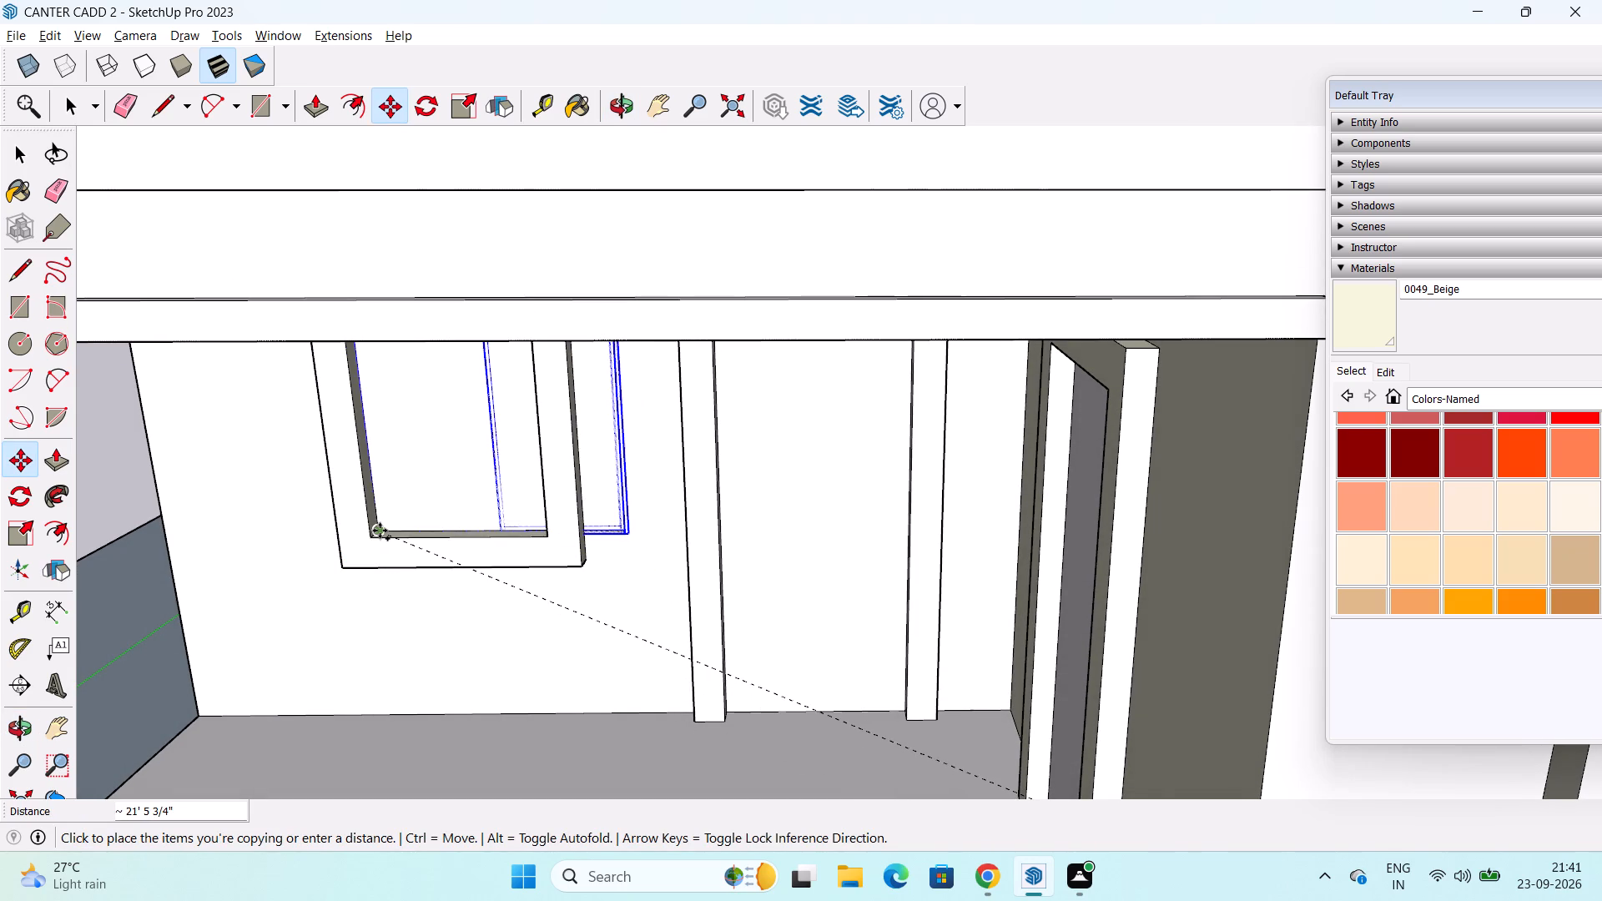
{"action": "scroll", "coordinate": [380, 531], "scroll_direction": "up", "scroll_amount": 11}
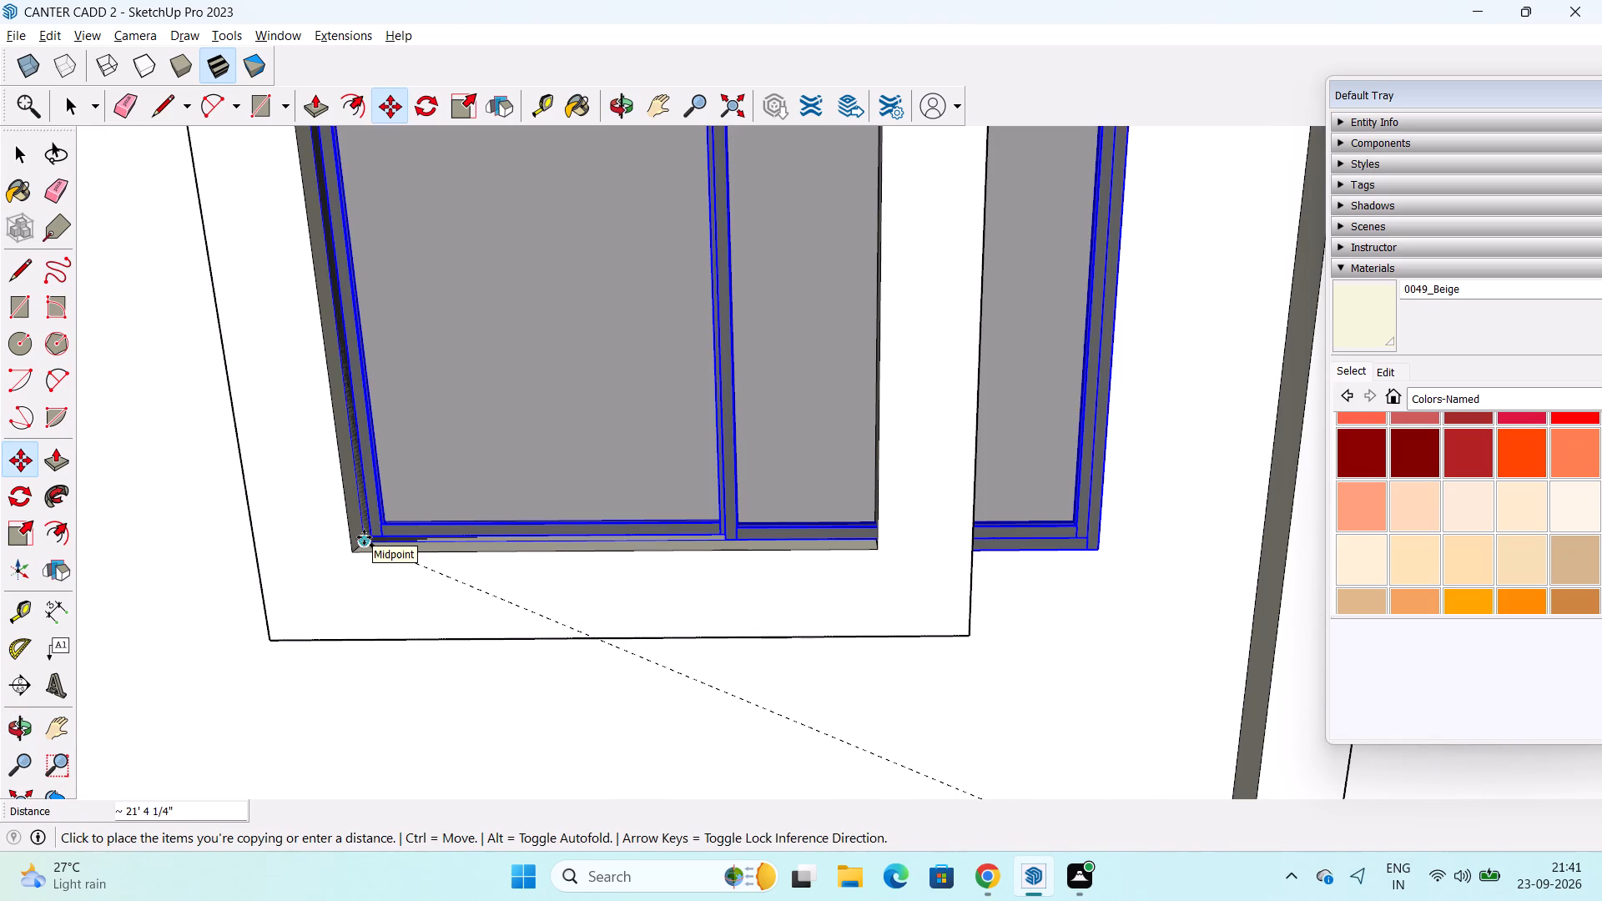
{"action": "left_click", "coordinate": [362, 540]}
{"action": "scroll", "coordinate": [434, 567], "scroll_direction": "down", "scroll_amount": 2}
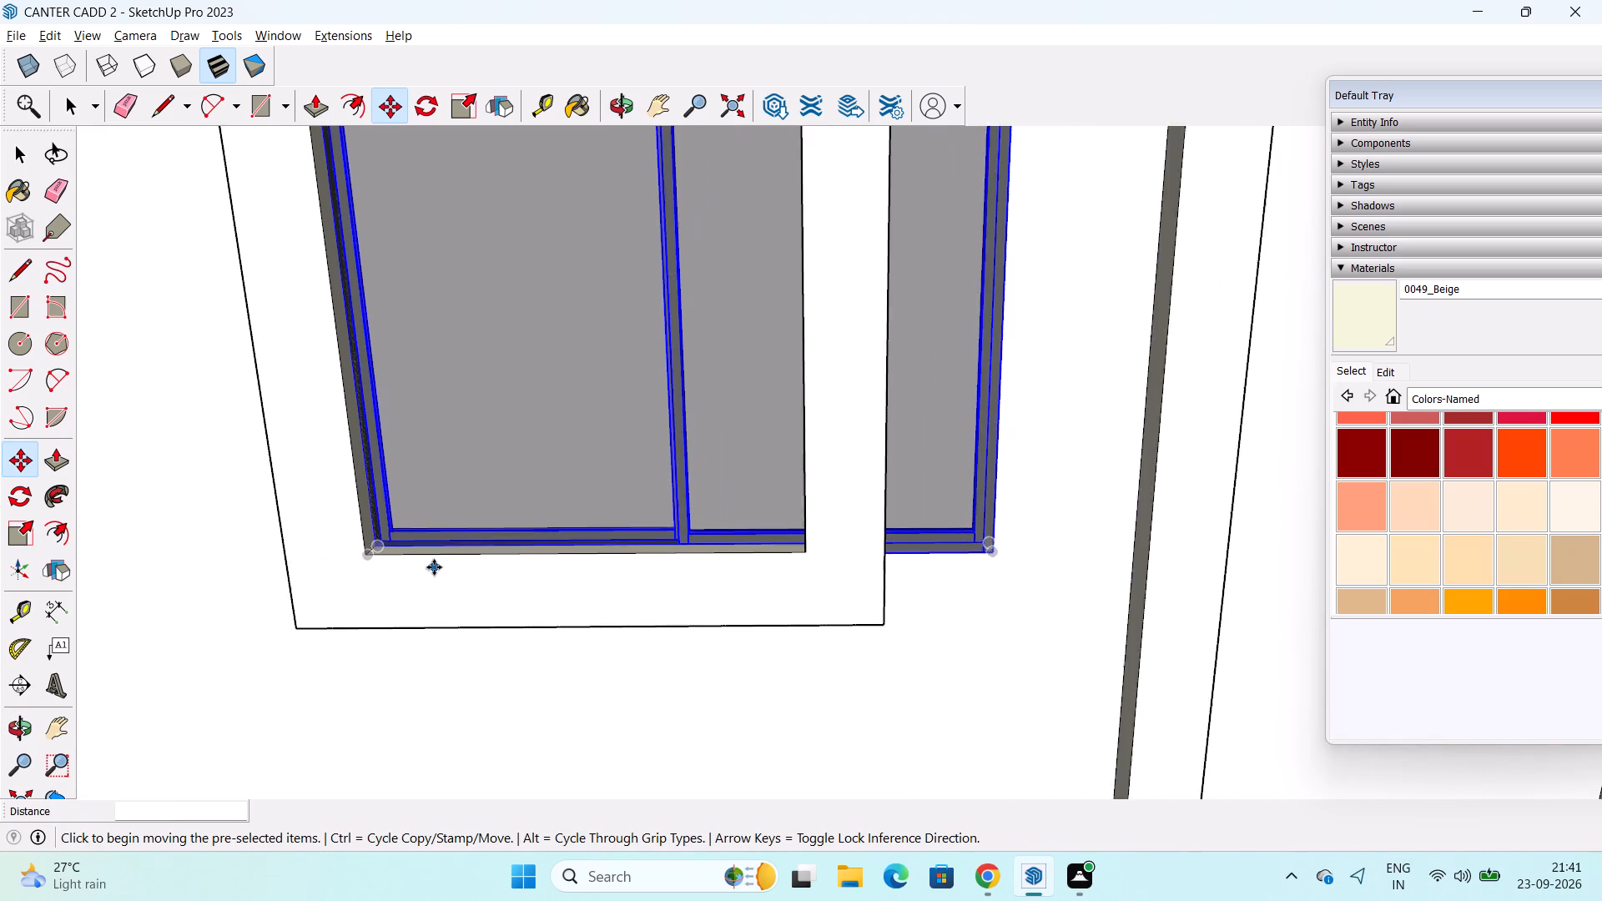
{"action": "scroll", "coordinate": [434, 567], "scroll_direction": "down", "scroll_amount": 3}
{"action": "key", "text": "space"}
{"action": "scroll", "coordinate": [433, 560], "scroll_direction": "down", "scroll_amount": 6}
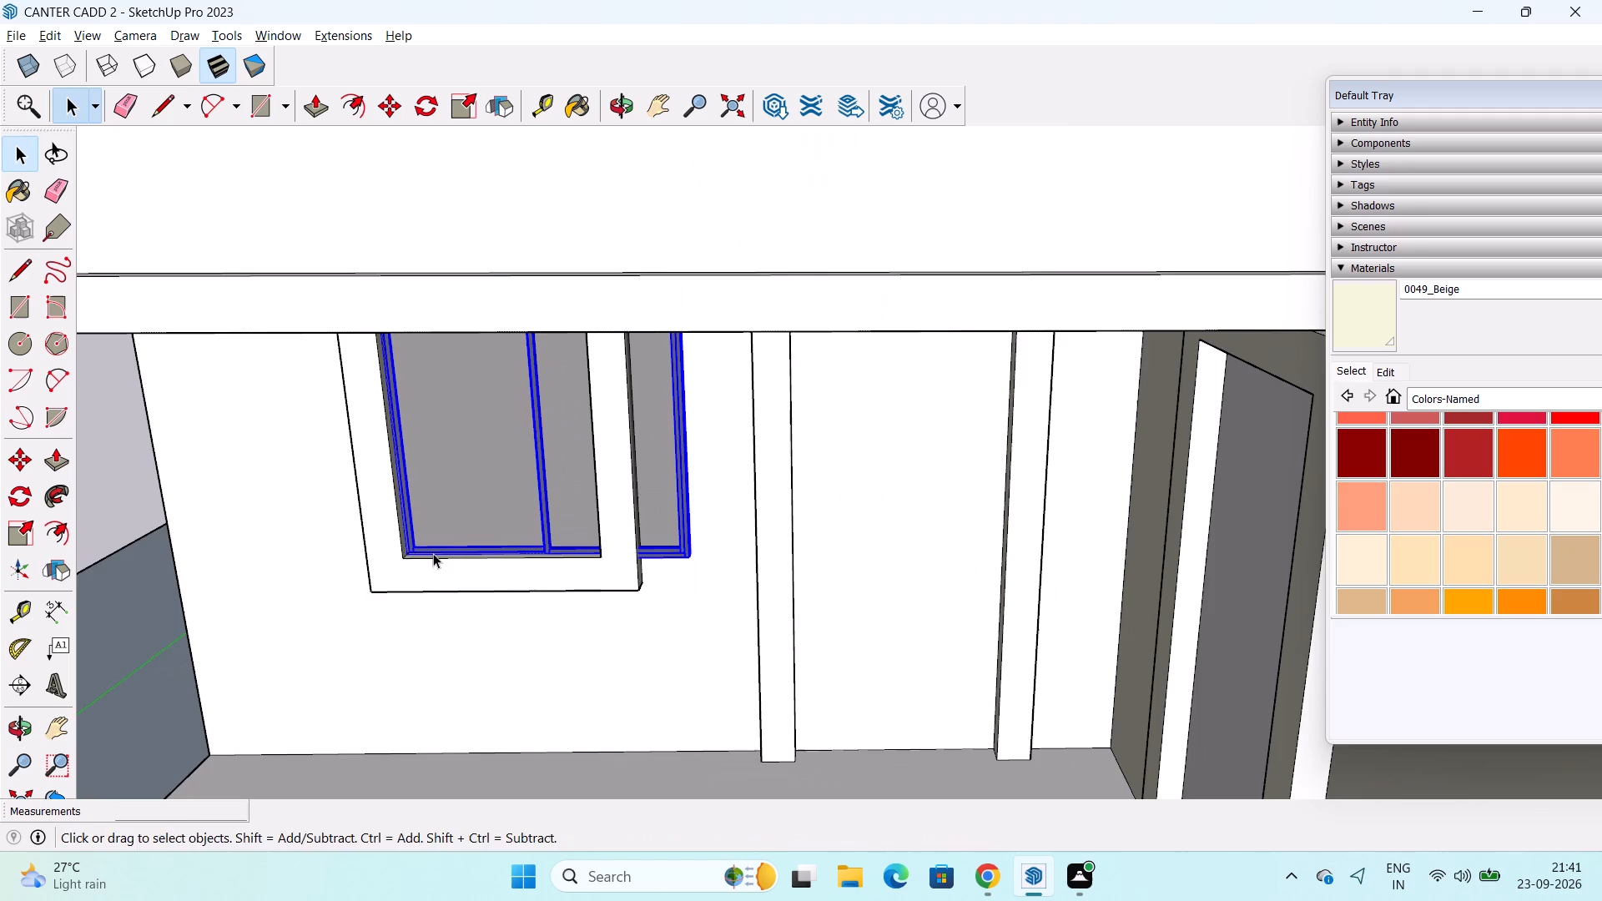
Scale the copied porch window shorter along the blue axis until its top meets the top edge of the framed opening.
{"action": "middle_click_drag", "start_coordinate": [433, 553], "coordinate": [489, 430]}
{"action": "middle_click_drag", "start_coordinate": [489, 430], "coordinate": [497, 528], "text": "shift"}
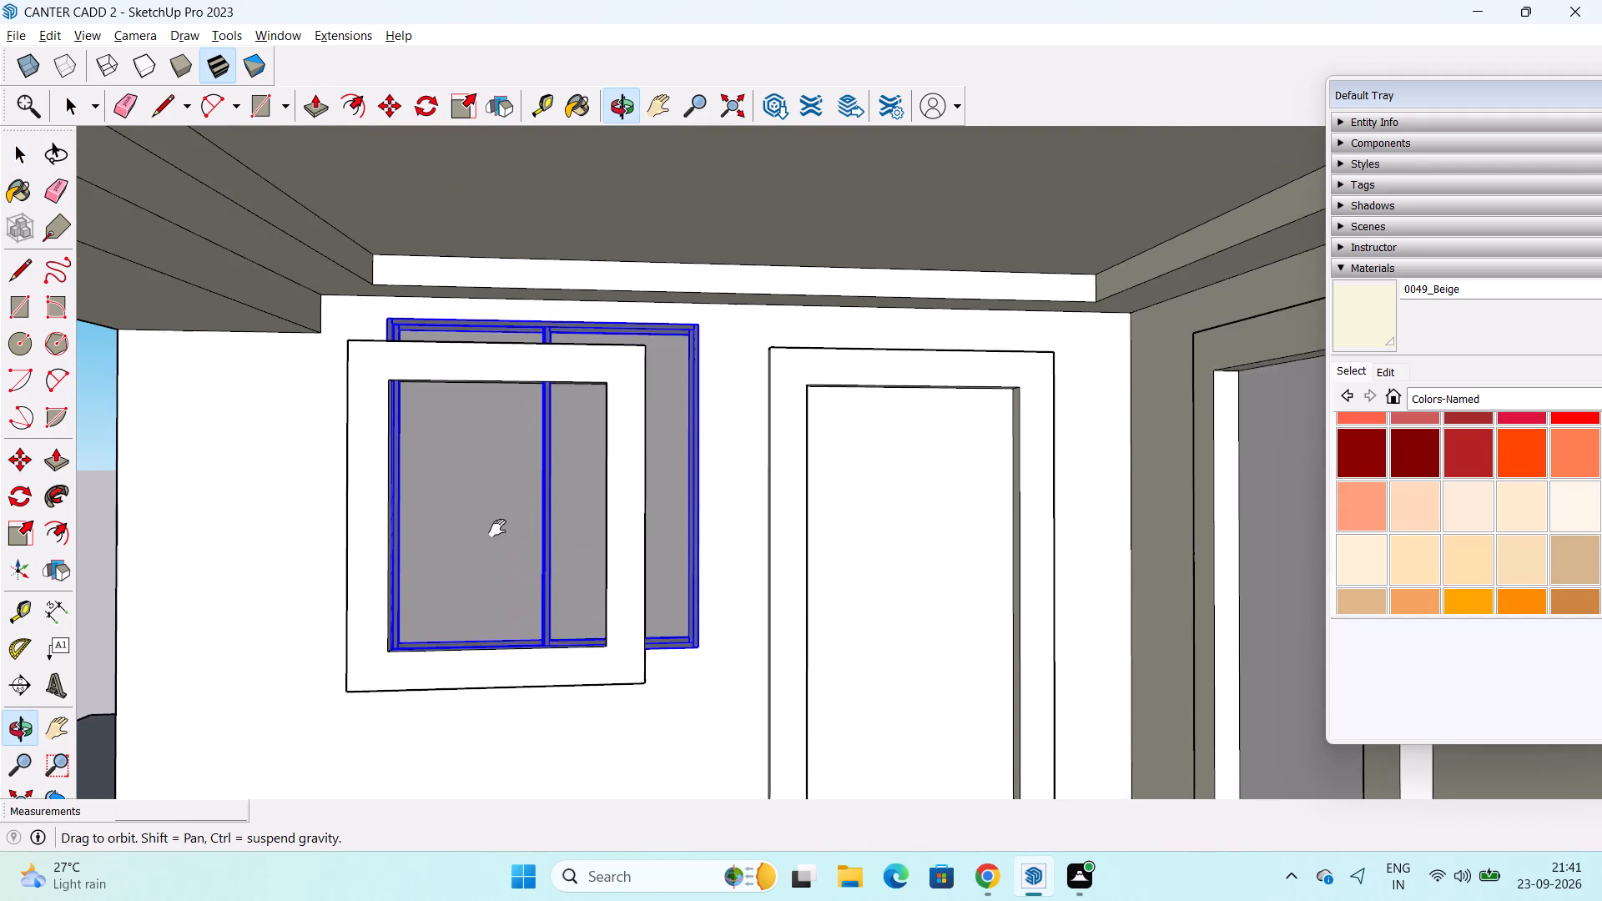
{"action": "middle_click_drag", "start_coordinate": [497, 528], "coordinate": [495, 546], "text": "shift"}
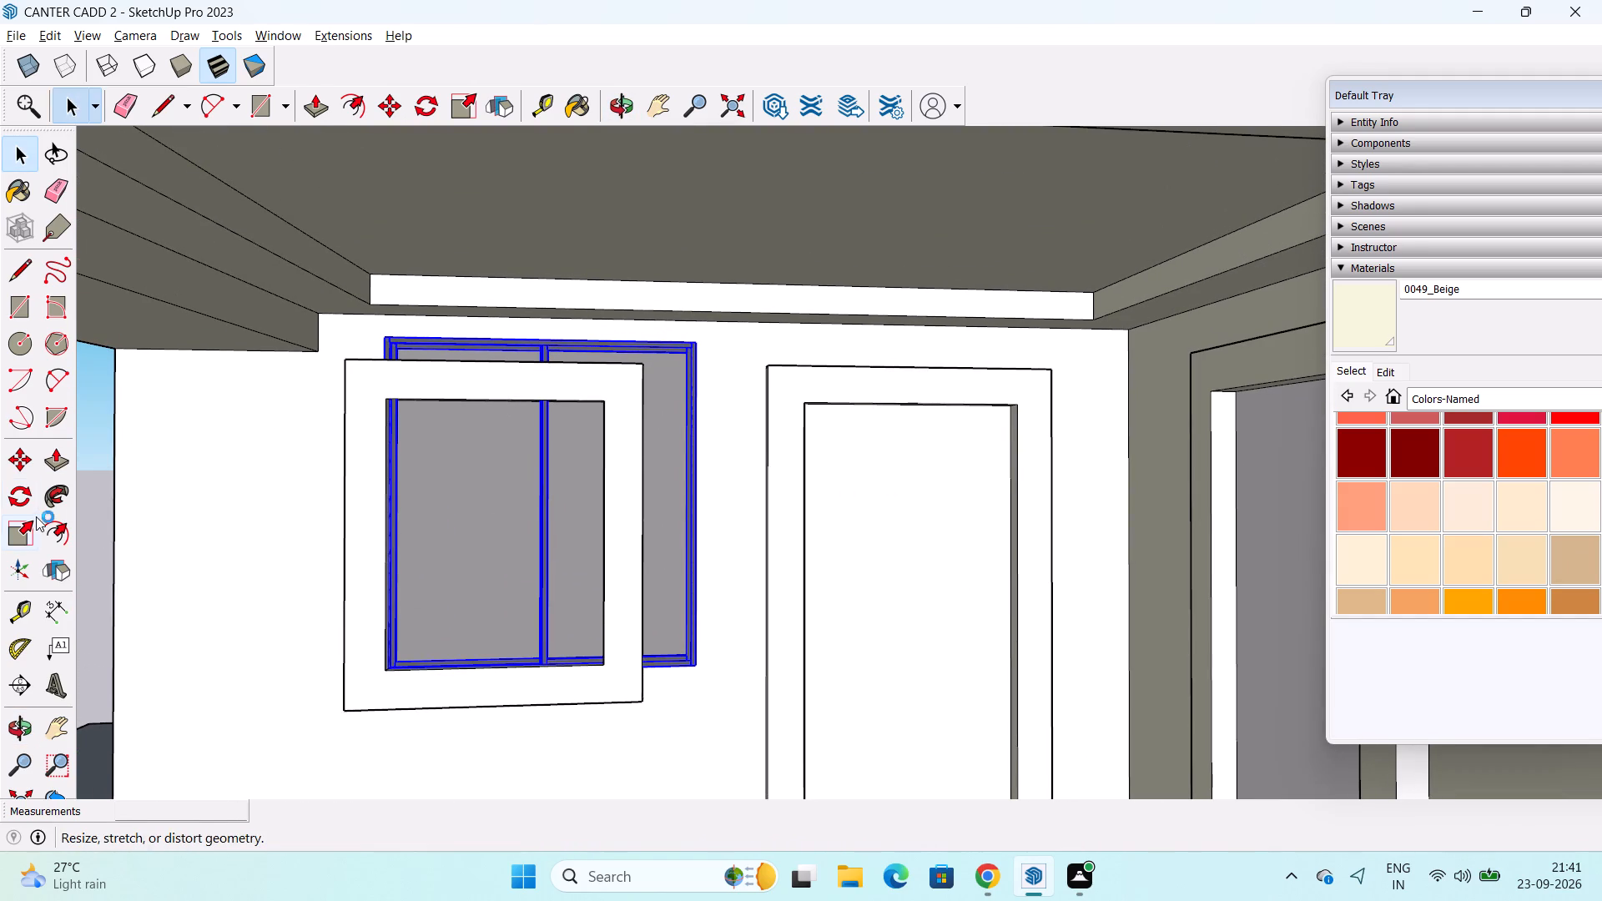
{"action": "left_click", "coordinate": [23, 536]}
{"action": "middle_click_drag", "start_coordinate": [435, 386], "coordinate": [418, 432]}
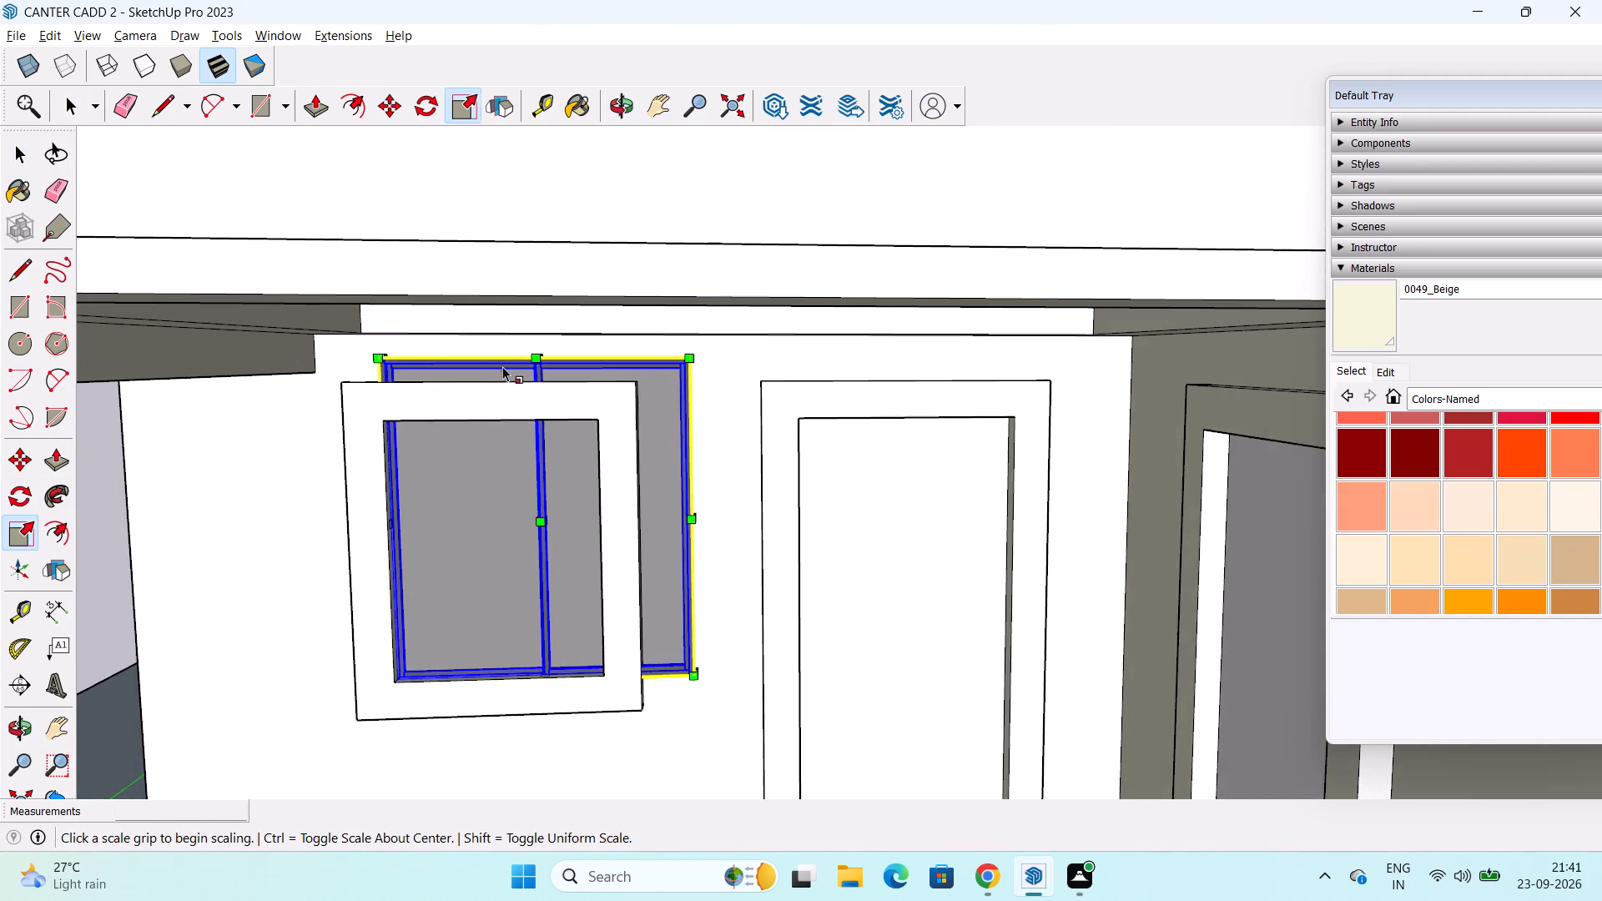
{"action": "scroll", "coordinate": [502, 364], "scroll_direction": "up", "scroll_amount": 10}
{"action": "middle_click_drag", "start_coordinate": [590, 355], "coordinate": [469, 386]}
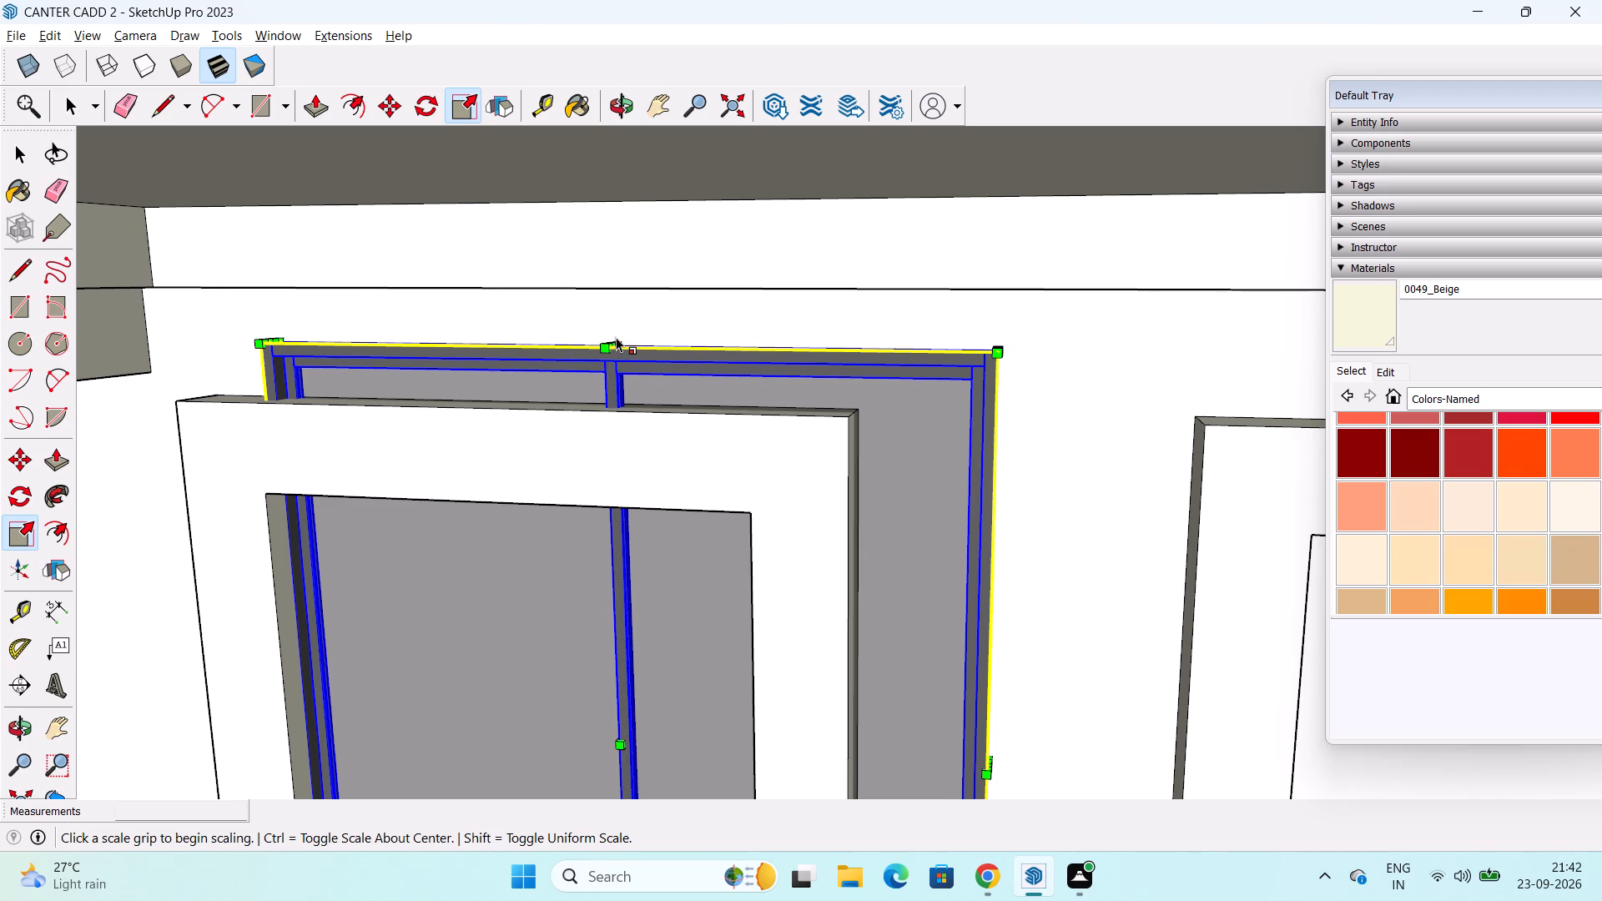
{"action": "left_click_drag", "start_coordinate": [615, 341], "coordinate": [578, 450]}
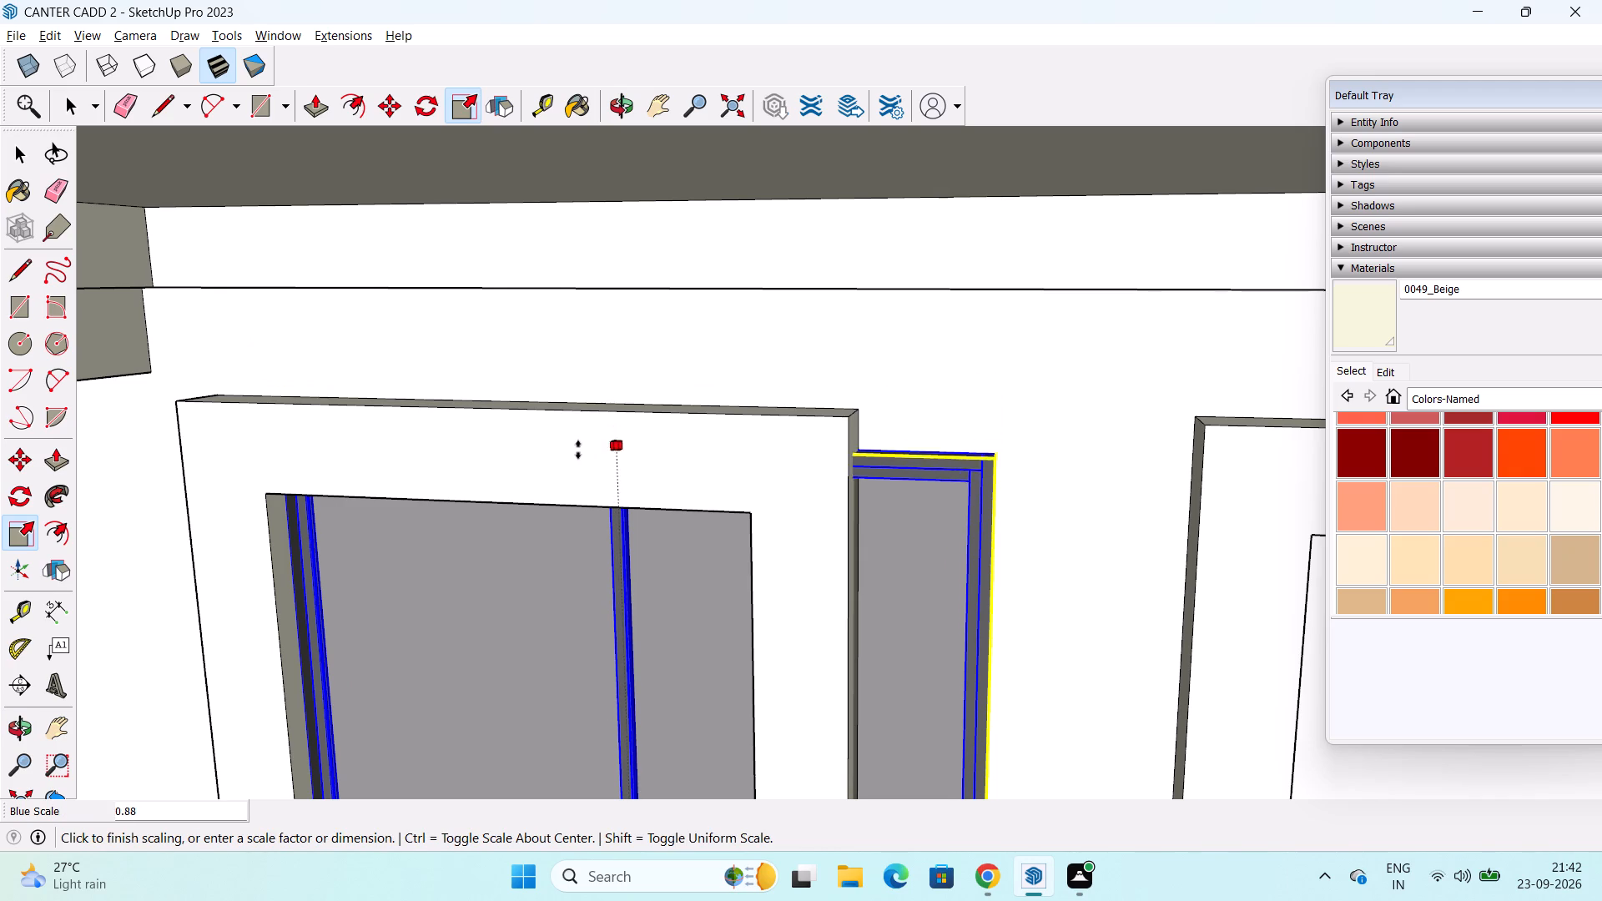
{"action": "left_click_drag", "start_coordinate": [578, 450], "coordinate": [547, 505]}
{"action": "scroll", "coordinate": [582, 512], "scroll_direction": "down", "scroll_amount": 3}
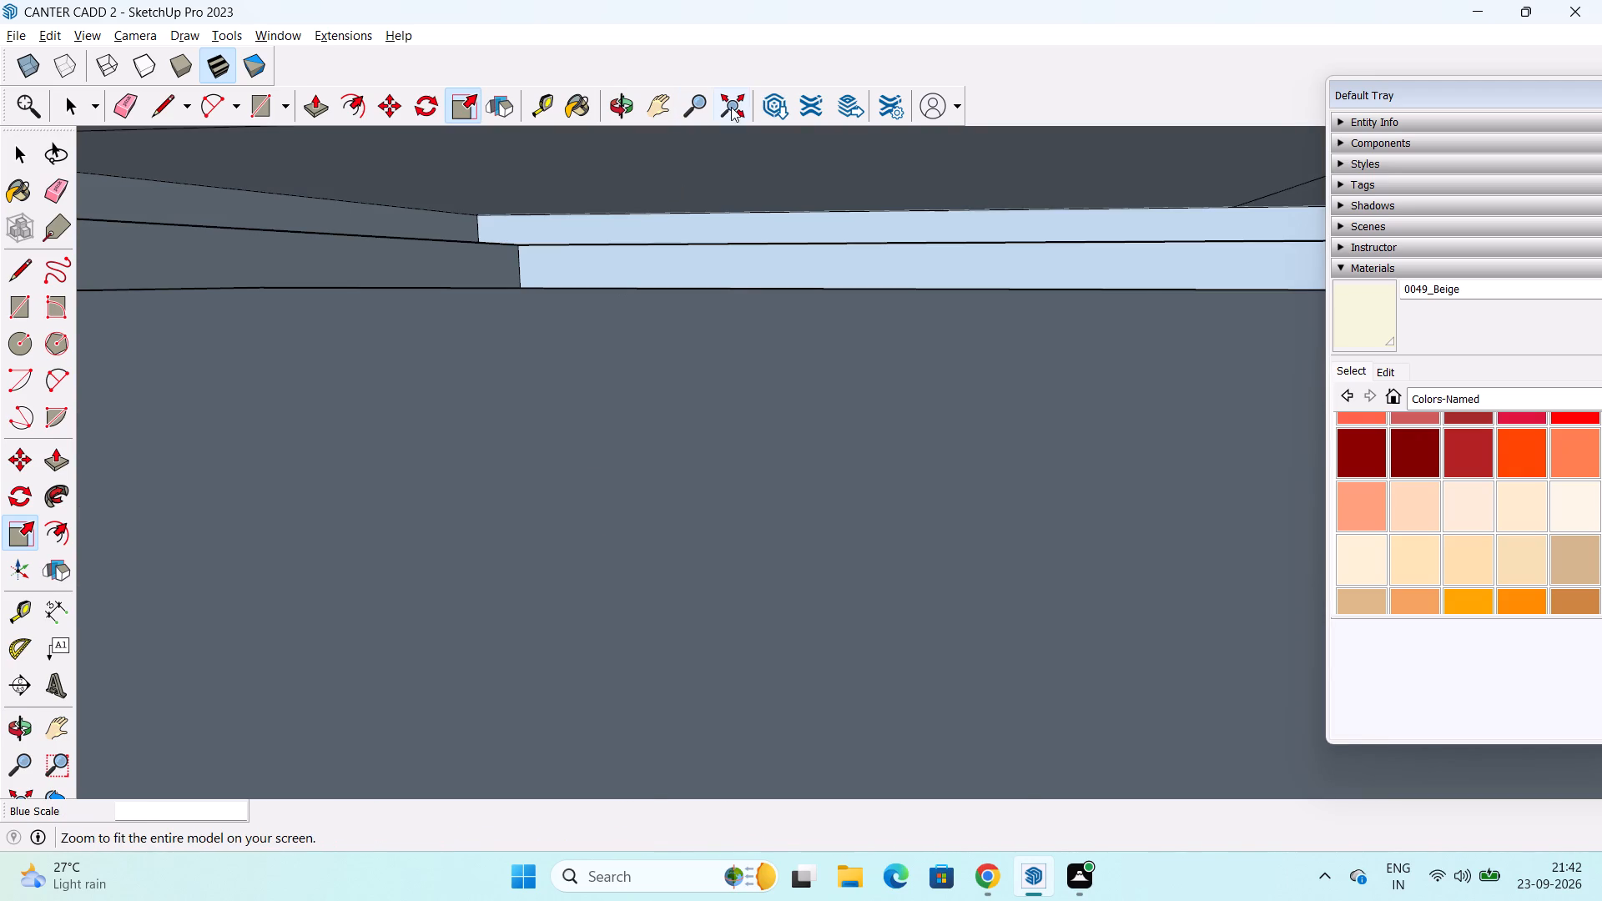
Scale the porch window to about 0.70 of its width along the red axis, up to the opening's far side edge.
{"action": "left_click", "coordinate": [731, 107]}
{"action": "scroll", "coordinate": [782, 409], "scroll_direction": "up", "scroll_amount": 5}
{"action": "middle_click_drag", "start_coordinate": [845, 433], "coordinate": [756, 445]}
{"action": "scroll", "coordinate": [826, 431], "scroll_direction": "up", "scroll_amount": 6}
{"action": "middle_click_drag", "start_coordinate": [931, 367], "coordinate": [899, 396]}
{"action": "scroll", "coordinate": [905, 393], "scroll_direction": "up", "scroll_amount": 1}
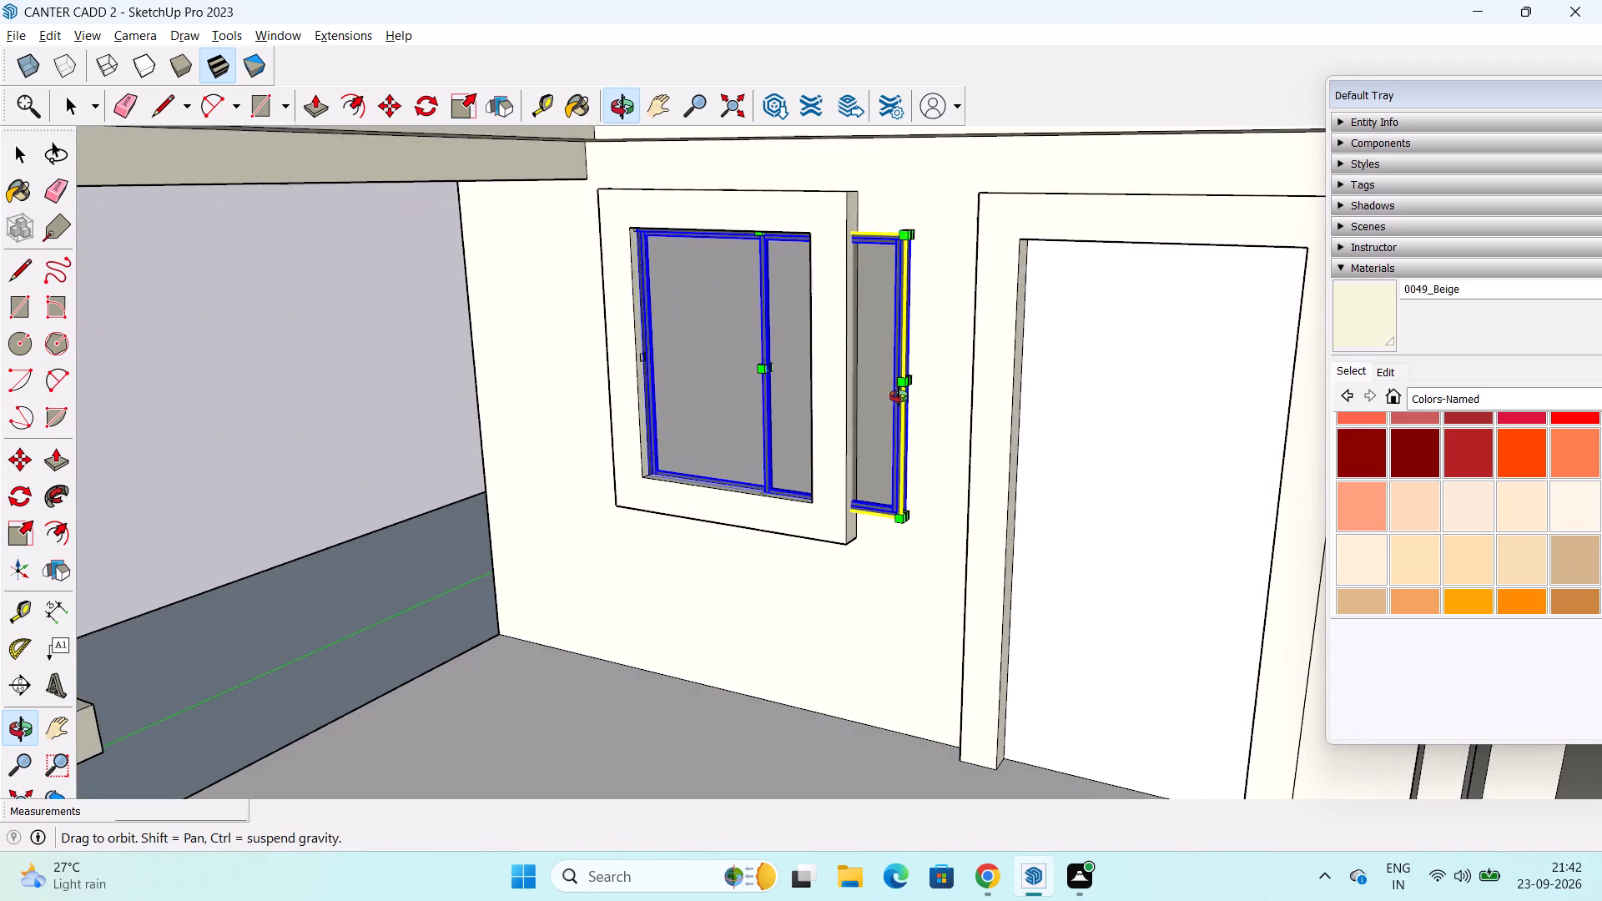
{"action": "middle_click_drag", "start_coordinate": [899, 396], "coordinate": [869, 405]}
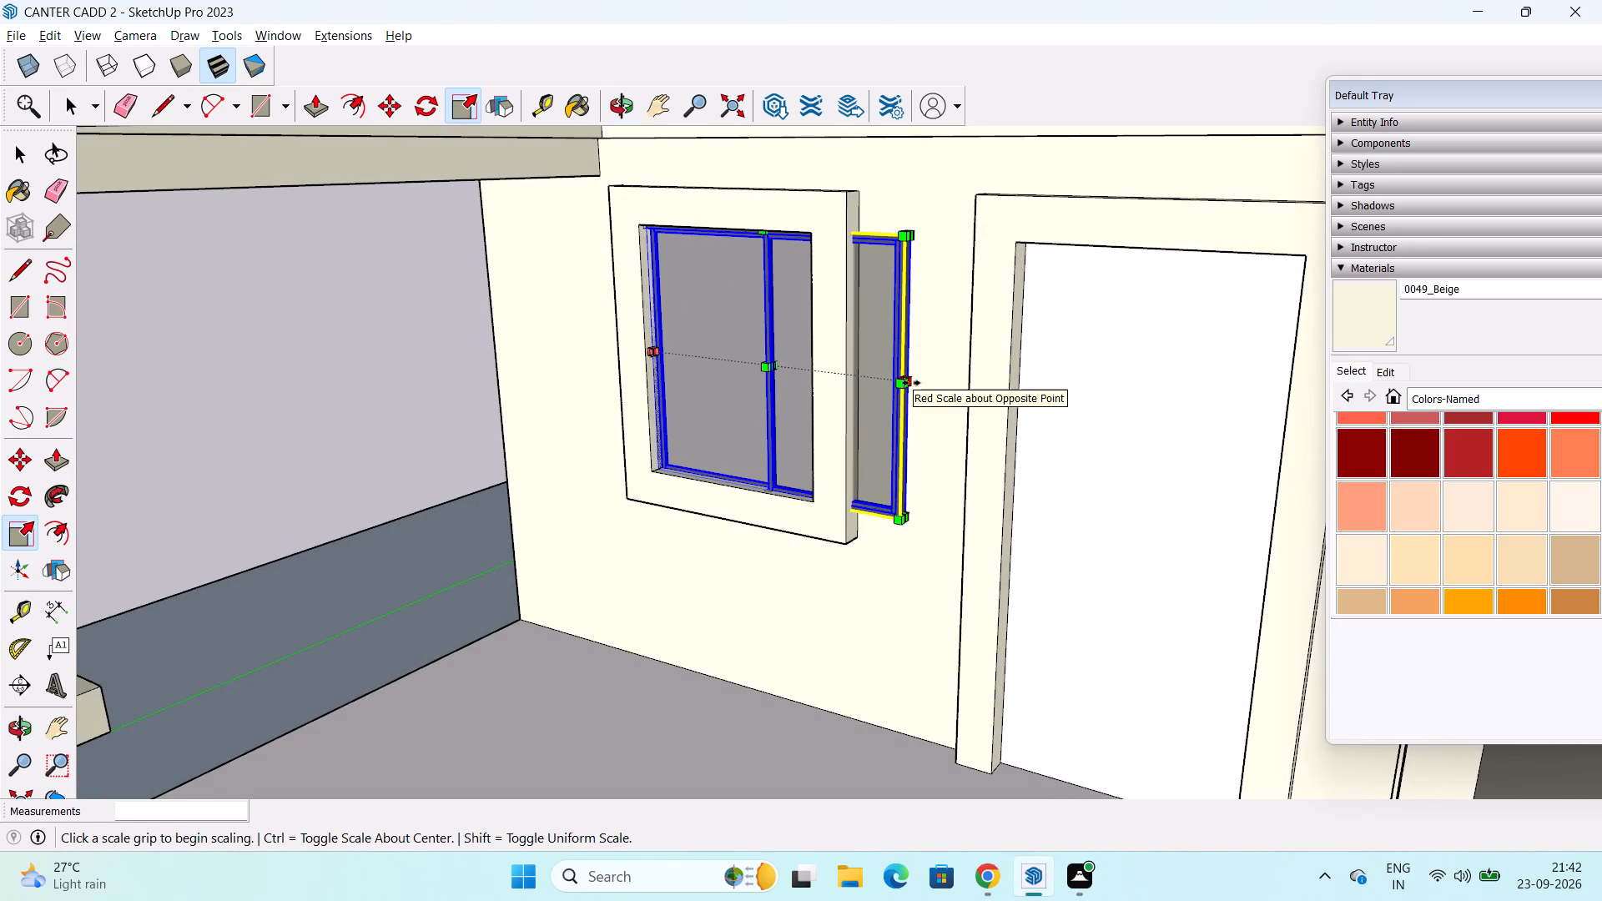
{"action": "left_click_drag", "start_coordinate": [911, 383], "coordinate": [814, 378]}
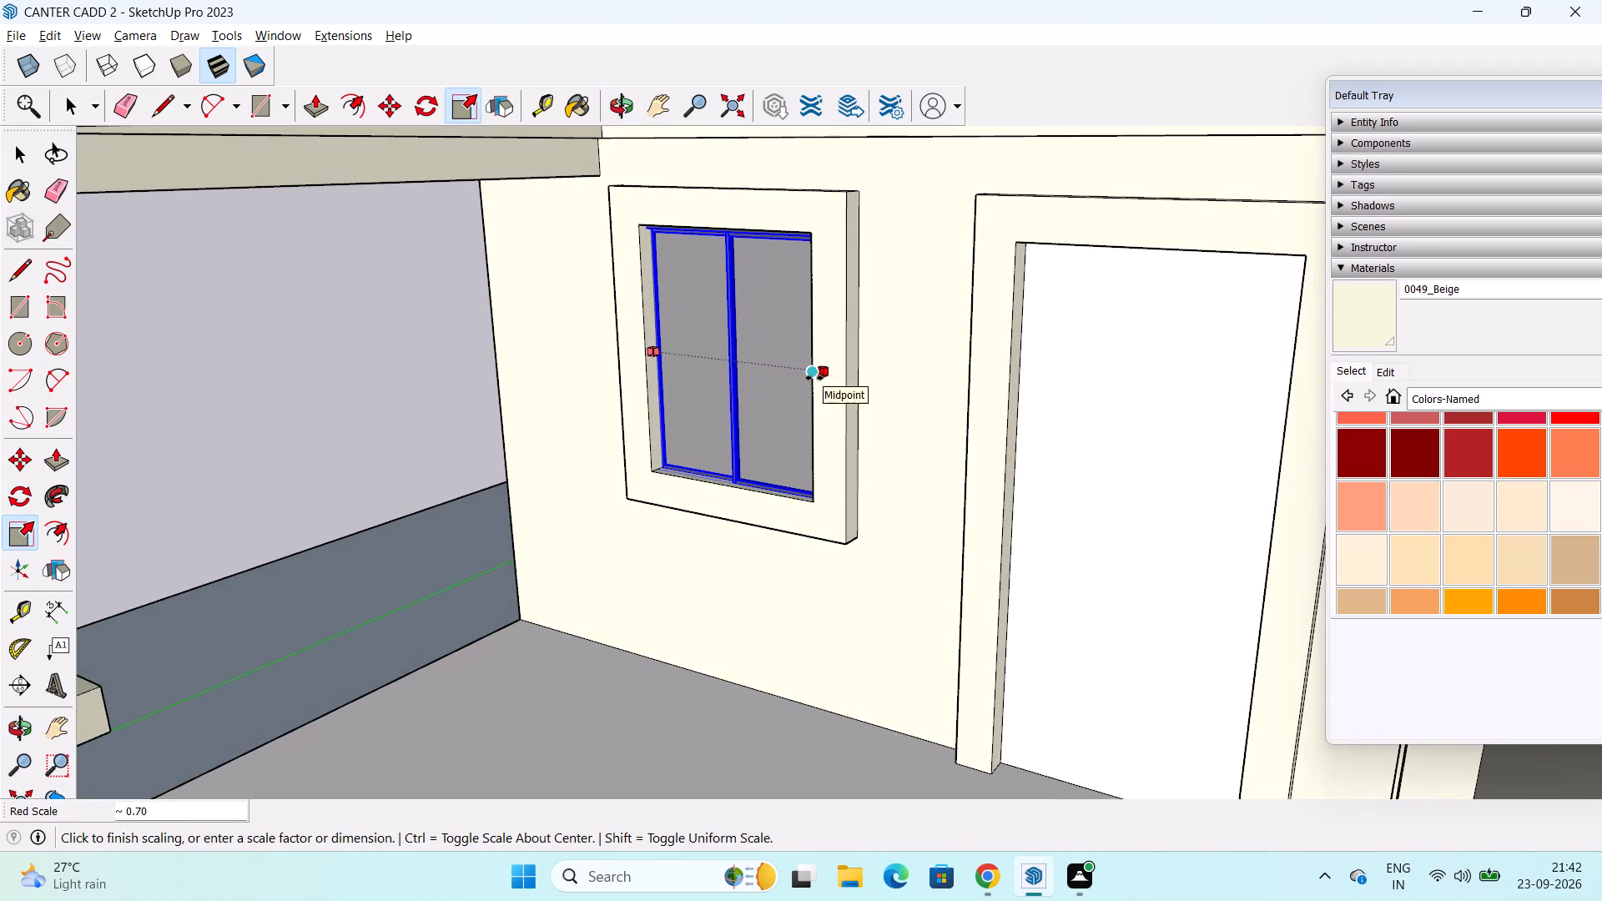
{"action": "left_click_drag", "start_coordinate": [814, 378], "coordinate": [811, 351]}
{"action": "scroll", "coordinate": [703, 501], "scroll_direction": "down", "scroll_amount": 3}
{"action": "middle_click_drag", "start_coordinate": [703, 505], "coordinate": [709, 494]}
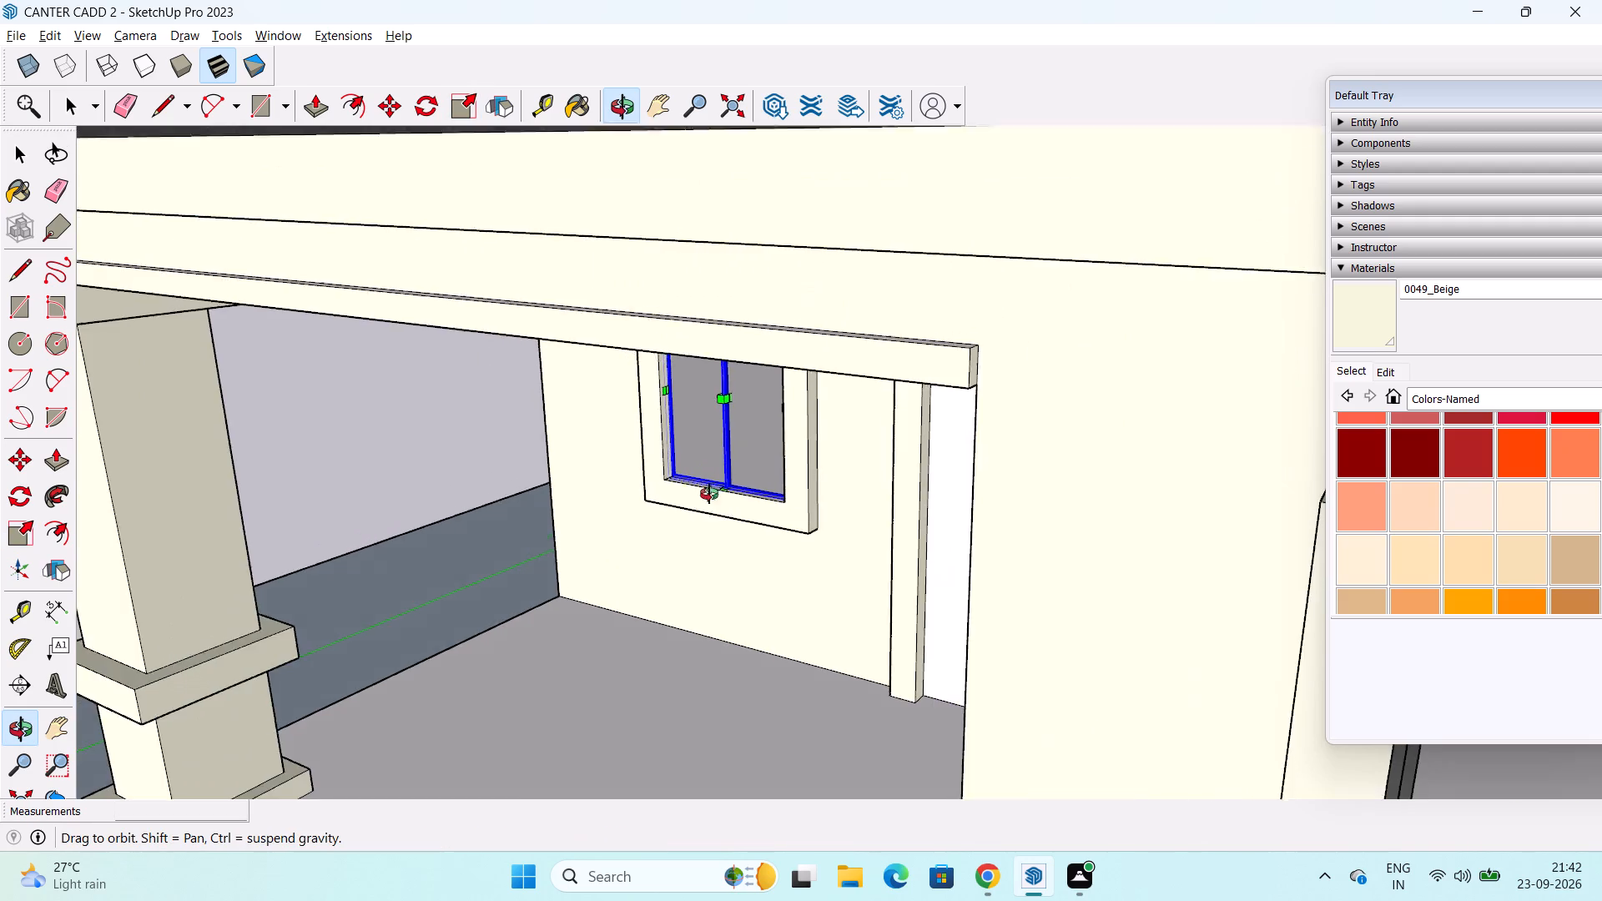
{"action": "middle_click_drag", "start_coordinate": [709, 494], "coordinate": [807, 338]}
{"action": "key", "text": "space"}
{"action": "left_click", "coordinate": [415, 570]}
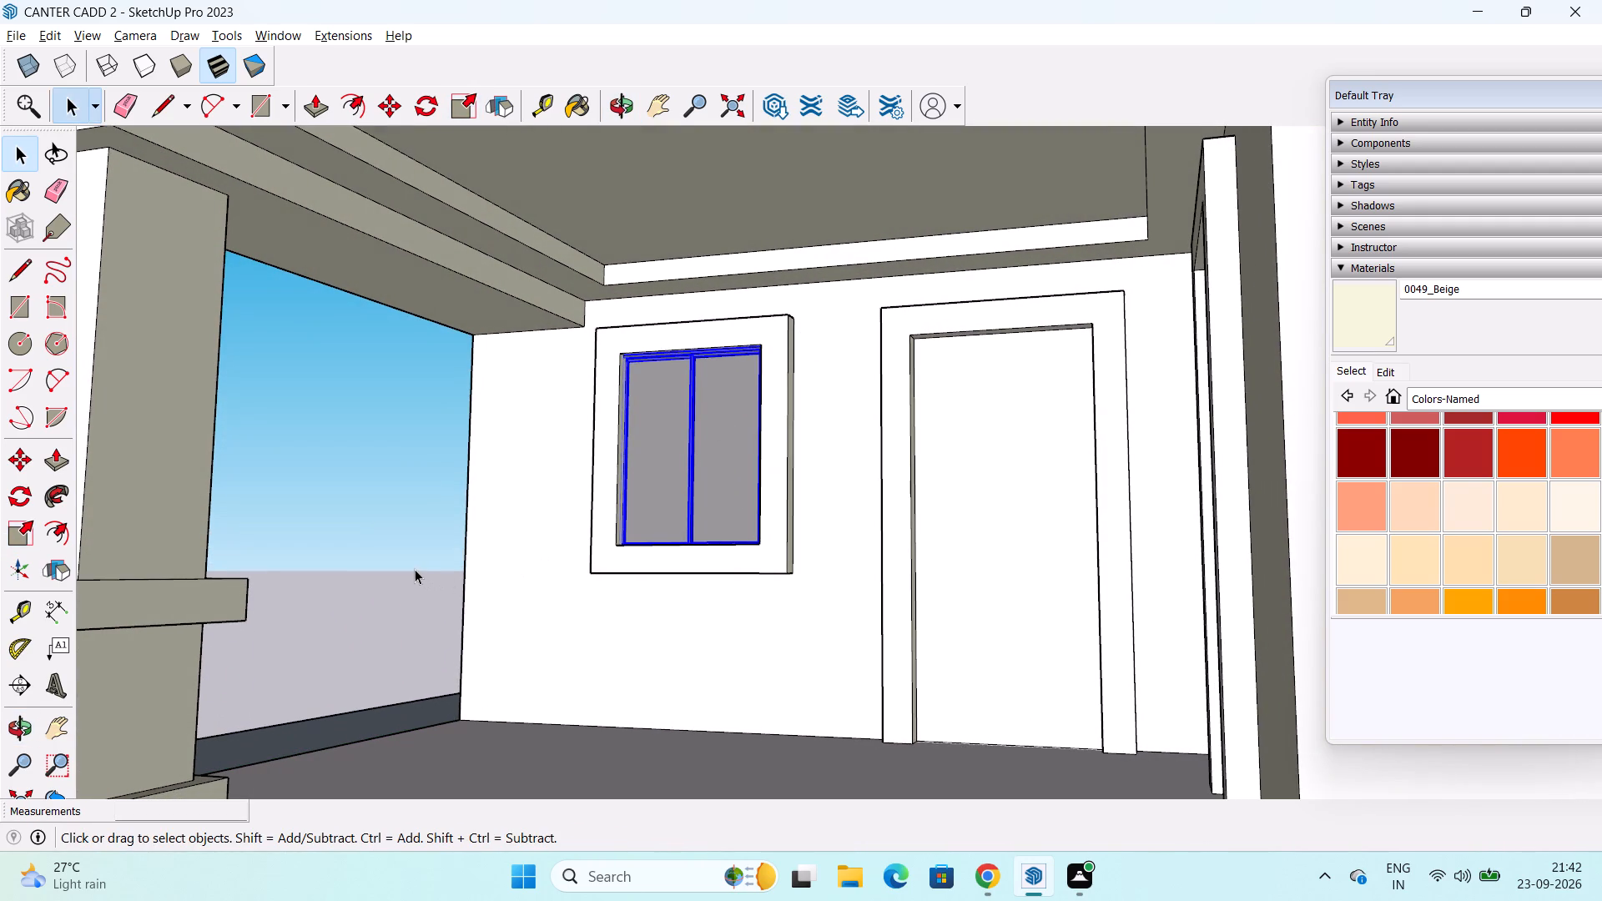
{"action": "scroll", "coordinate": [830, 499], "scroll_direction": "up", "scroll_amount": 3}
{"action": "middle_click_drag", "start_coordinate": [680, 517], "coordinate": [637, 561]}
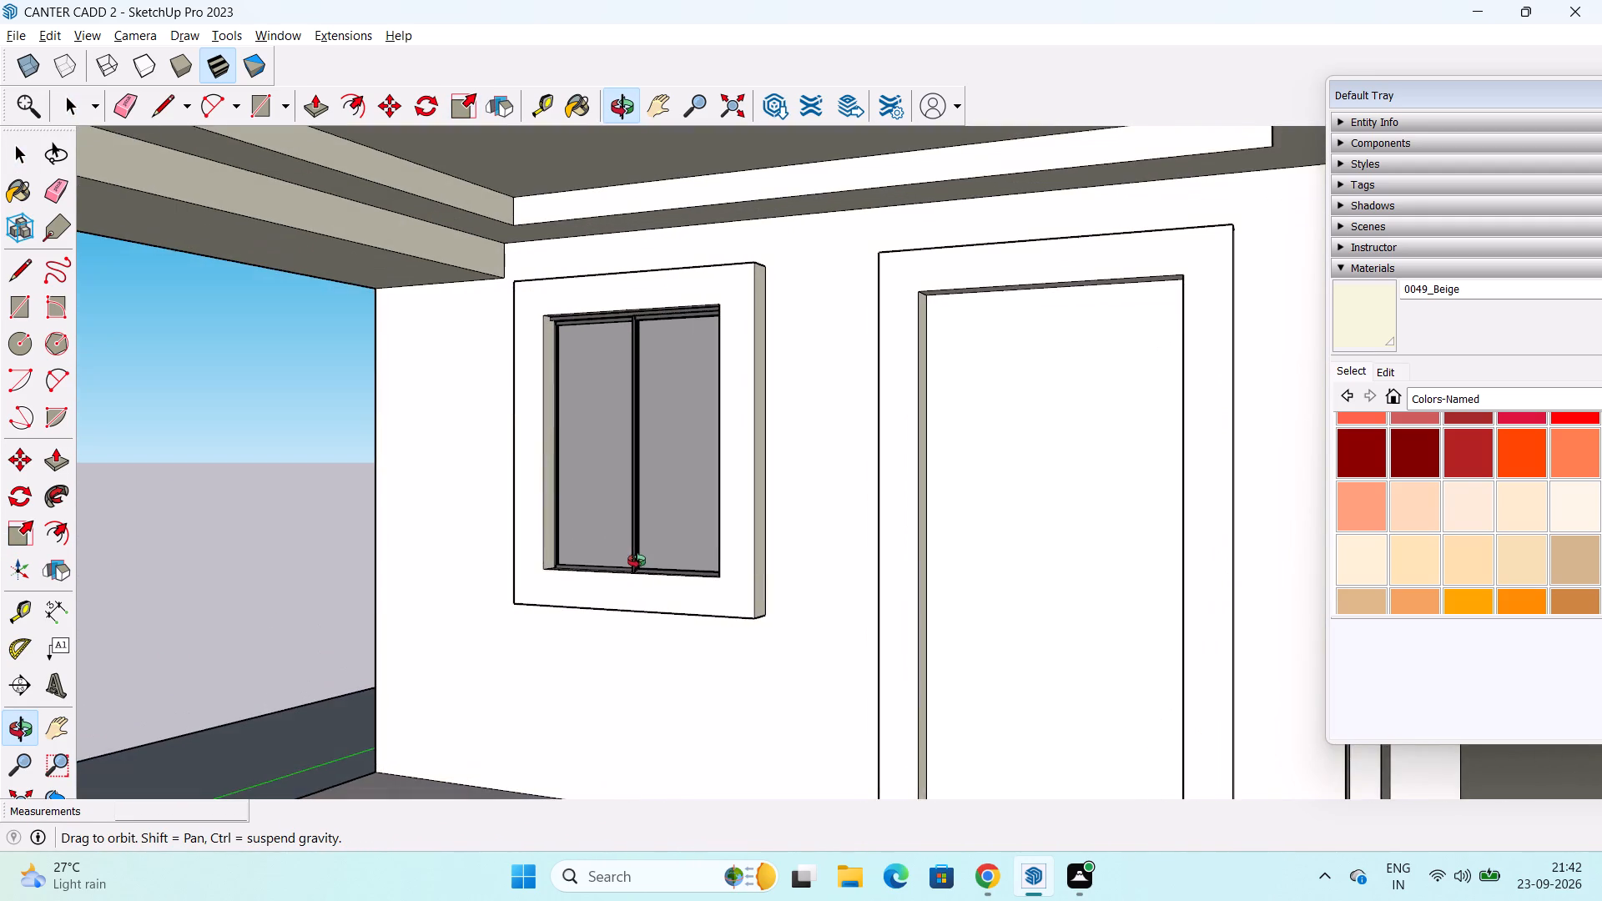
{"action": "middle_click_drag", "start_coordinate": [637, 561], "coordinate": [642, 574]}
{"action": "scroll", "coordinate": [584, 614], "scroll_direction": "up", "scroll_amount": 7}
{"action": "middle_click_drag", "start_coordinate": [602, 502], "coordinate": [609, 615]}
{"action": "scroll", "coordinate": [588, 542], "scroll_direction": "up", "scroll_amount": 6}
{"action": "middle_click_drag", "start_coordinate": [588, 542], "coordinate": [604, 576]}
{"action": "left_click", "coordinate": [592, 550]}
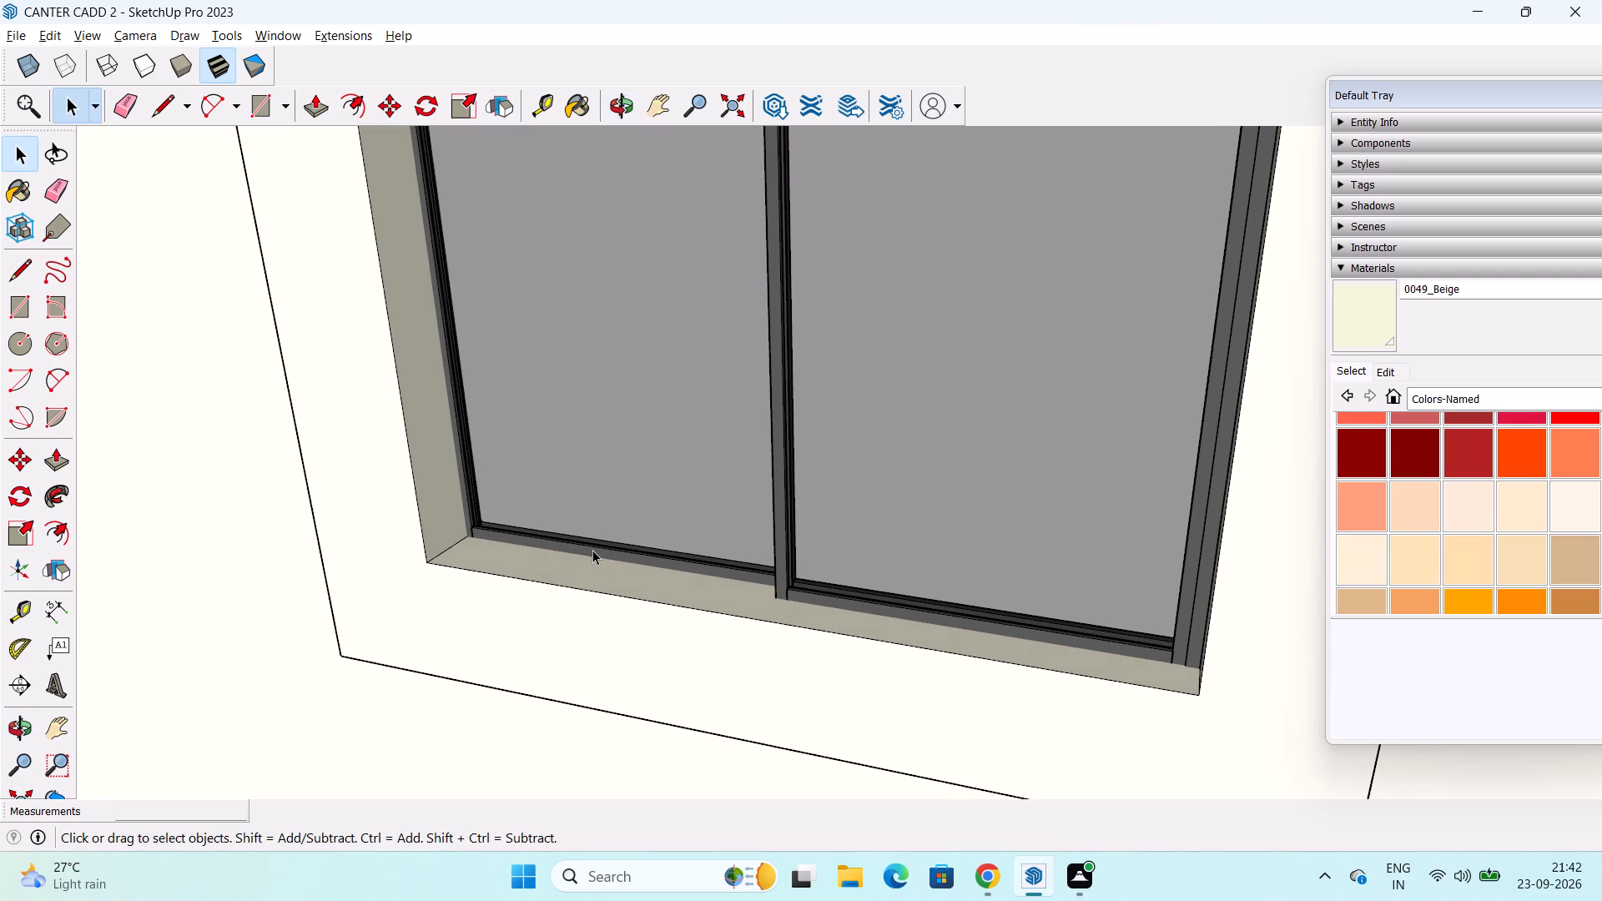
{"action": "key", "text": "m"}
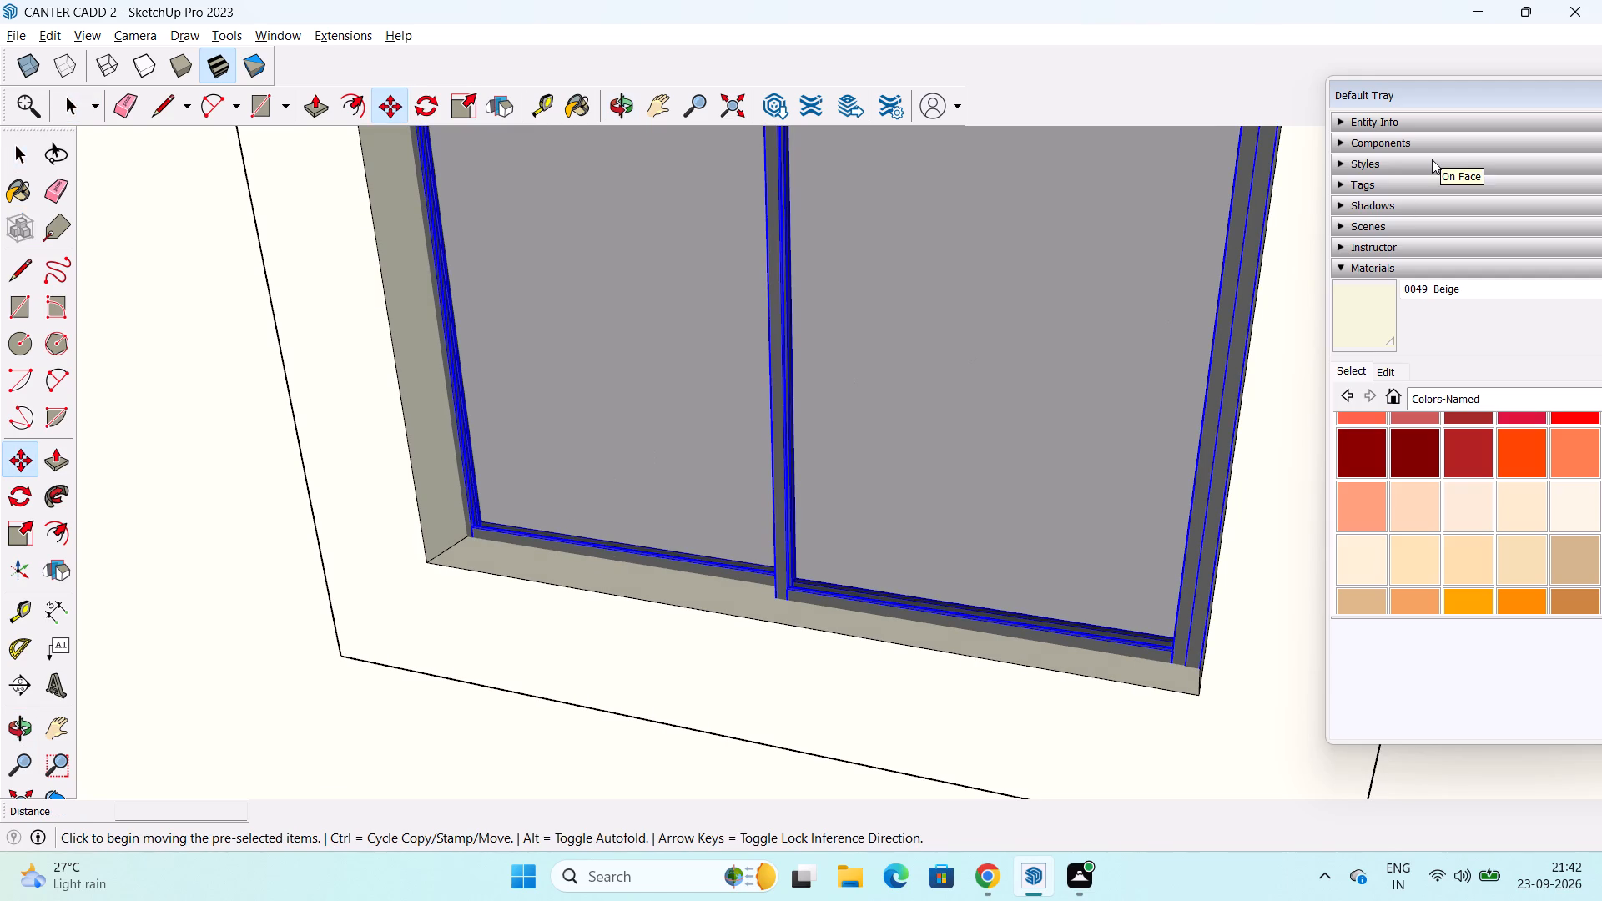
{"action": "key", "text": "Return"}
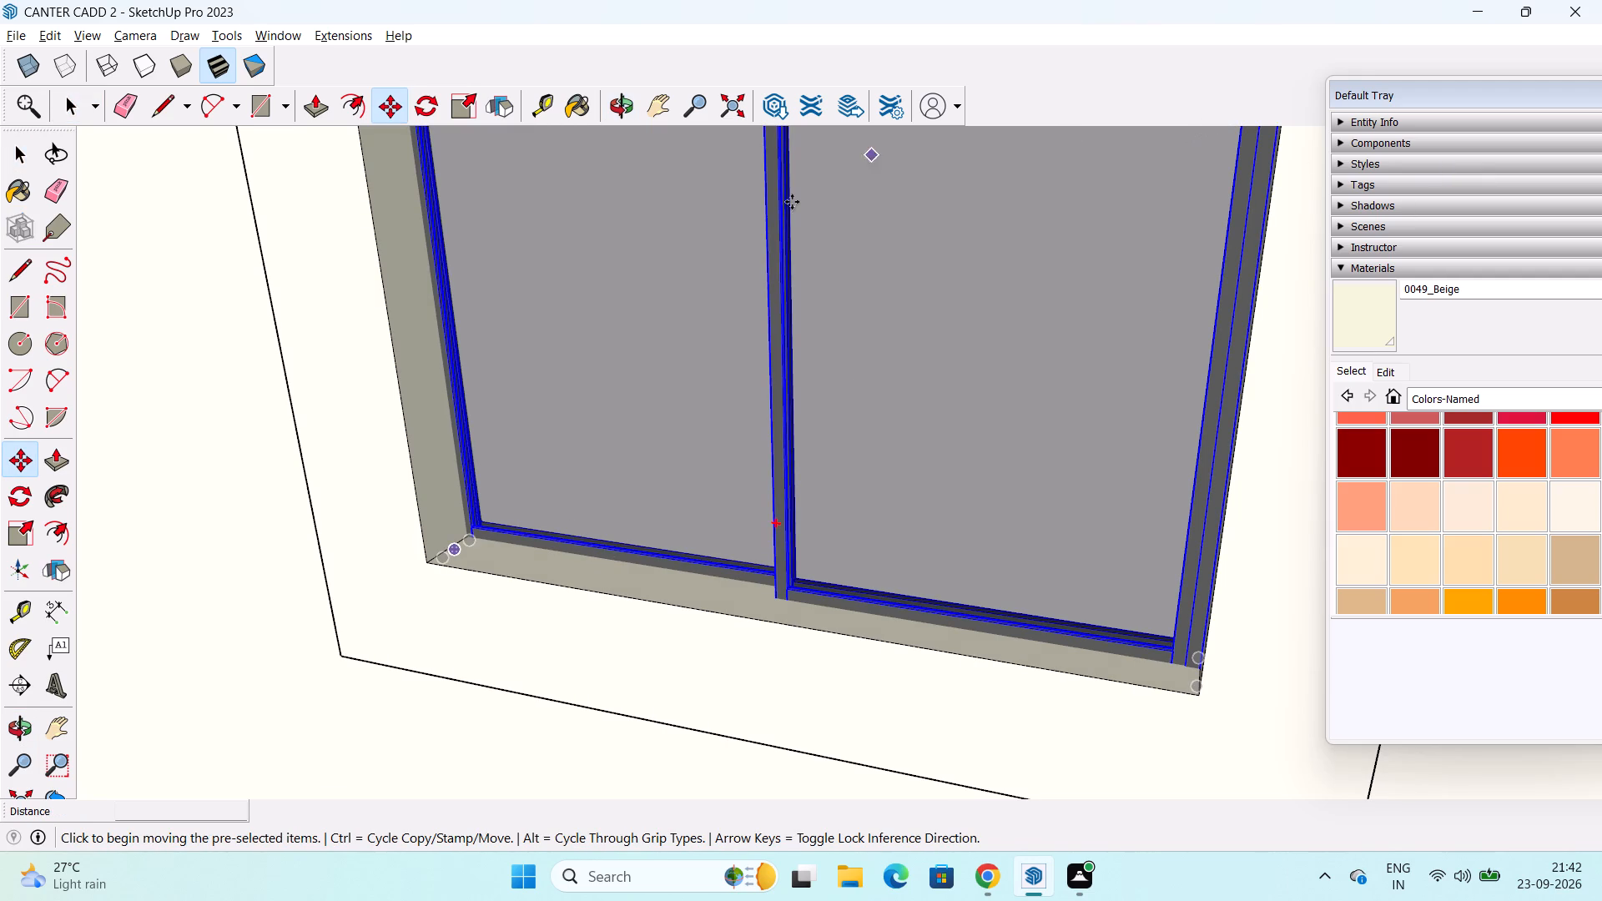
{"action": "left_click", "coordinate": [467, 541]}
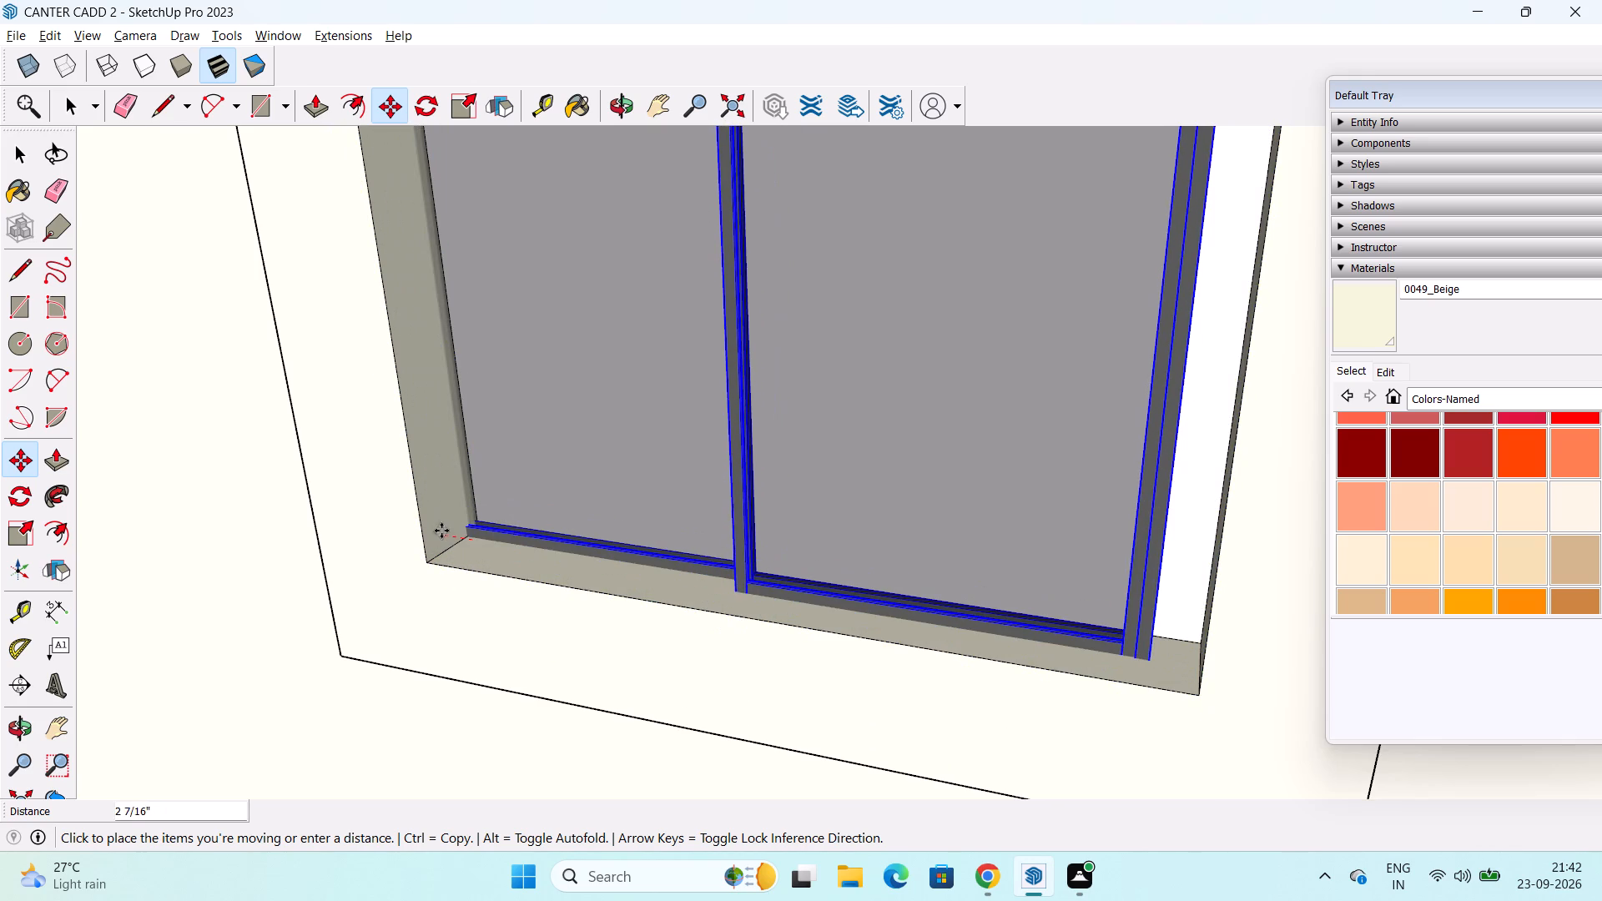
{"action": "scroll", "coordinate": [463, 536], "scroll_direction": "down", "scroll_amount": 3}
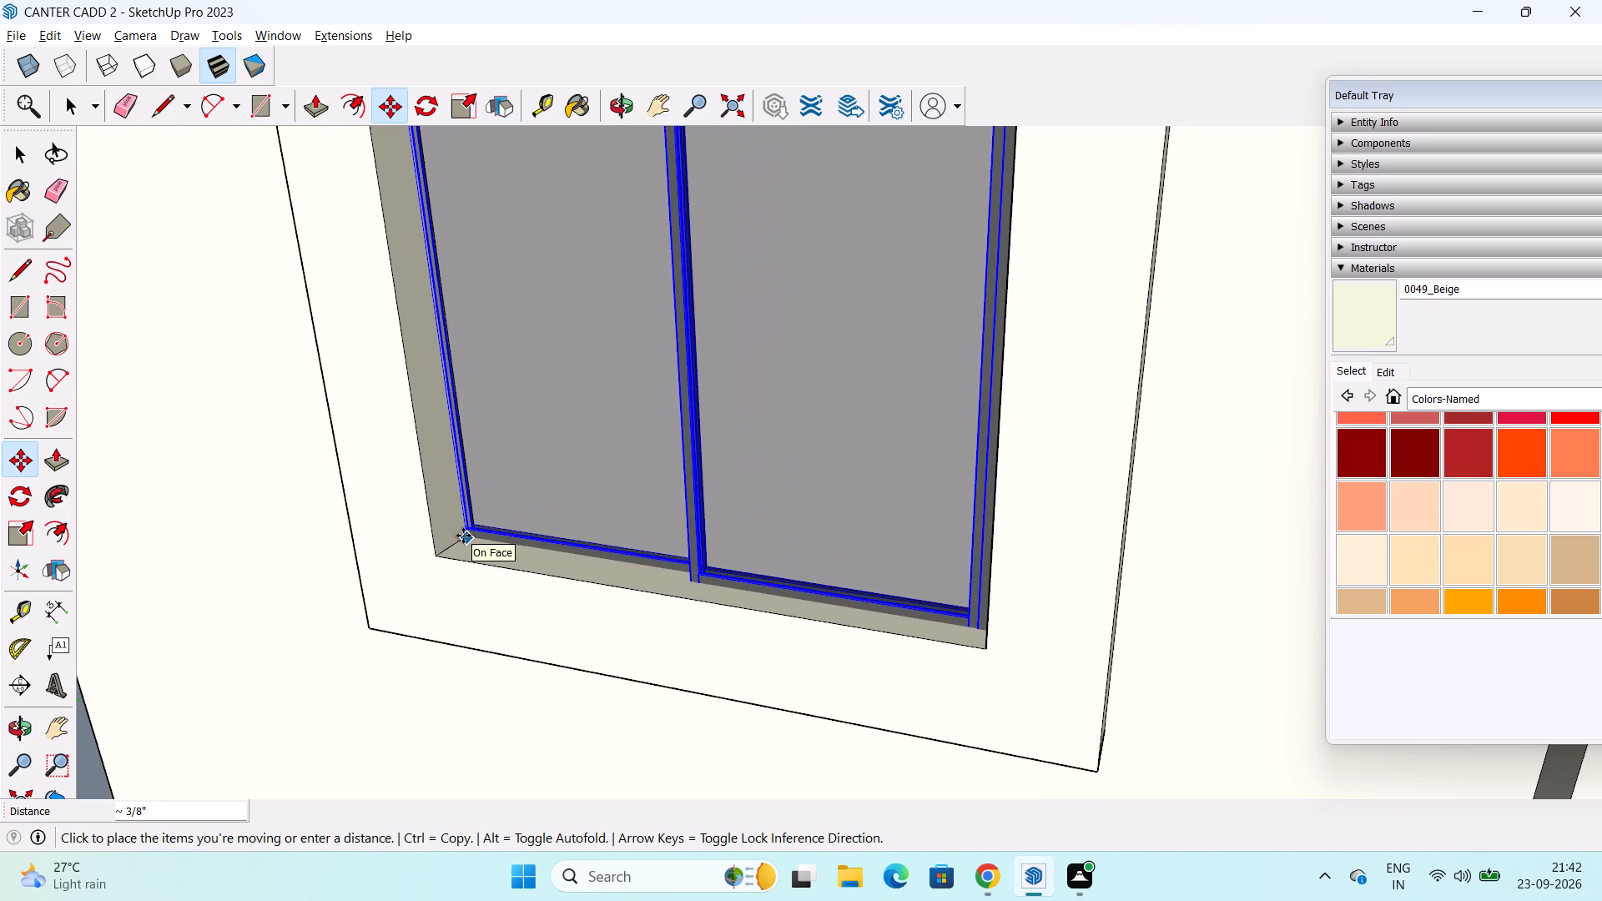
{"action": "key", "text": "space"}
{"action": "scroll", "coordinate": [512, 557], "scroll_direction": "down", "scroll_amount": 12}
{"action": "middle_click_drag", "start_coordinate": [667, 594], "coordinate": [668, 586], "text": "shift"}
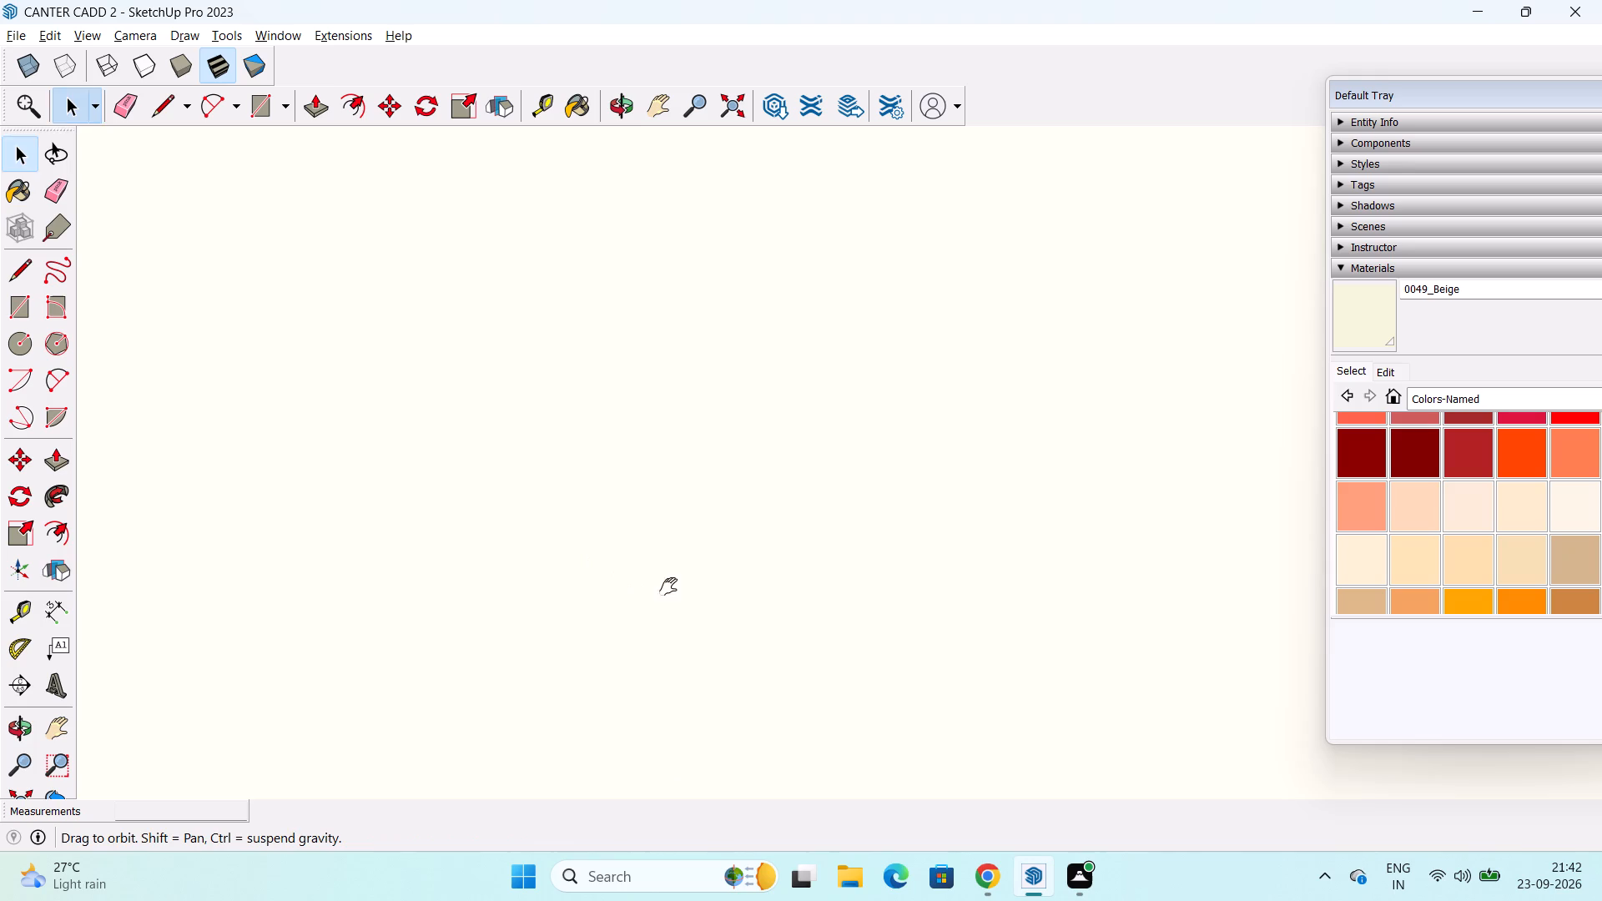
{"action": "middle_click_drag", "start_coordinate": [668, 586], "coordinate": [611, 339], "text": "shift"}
Delete the scaled window from the framed opening in the porch's back wall.
{"action": "left_click", "coordinate": [730, 103]}
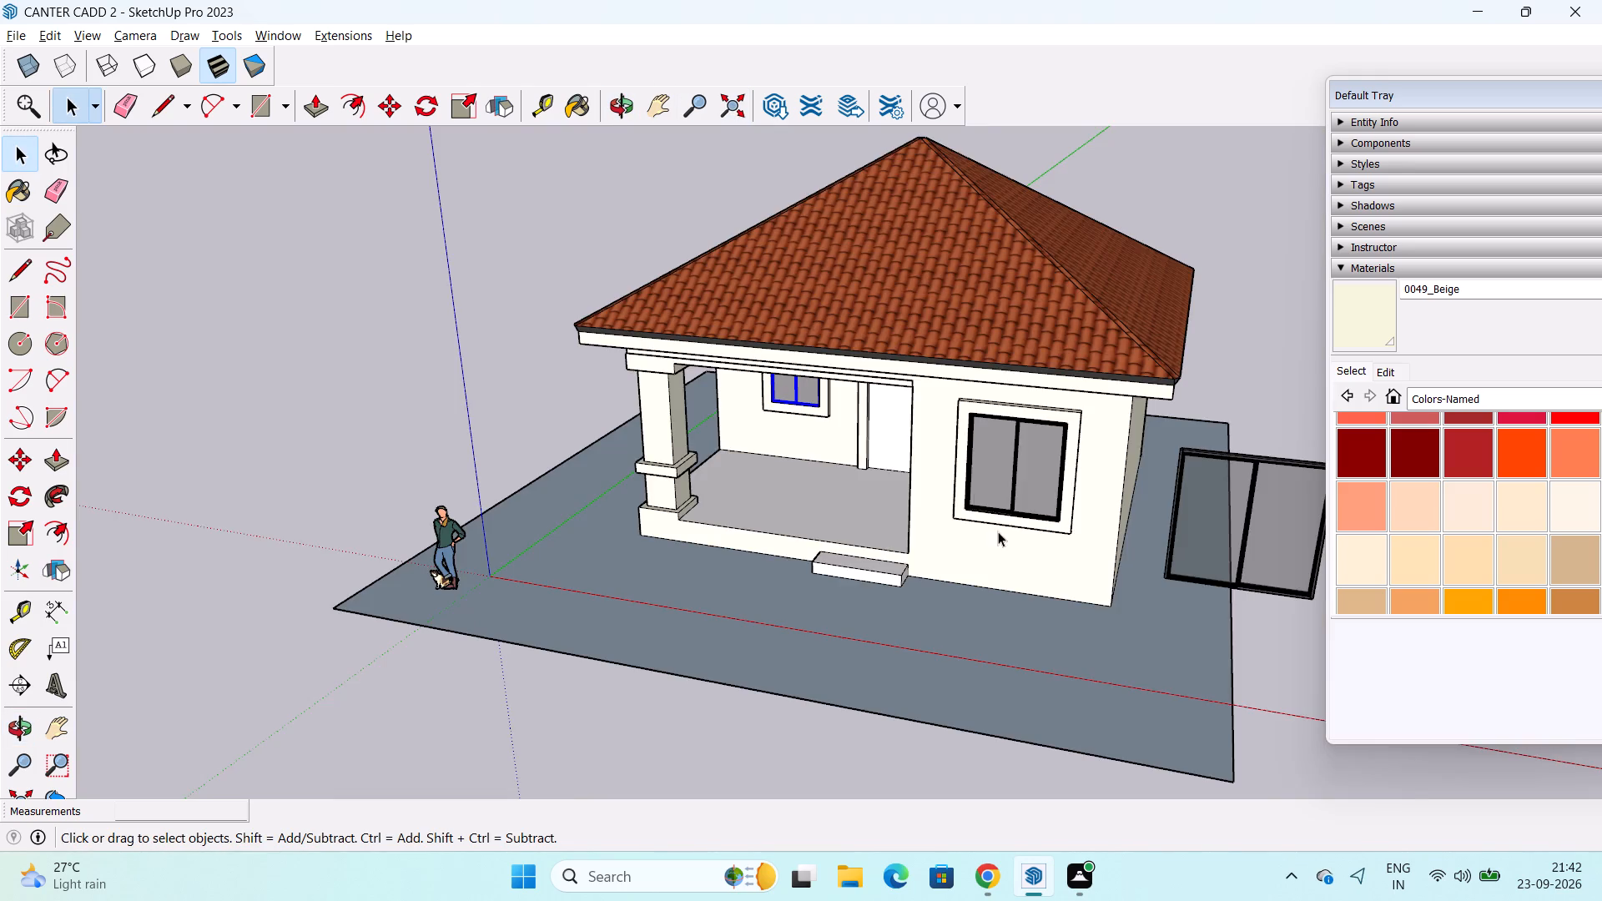
{"action": "scroll", "coordinate": [998, 533], "scroll_direction": "up", "scroll_amount": 9}
{"action": "middle_click_drag", "start_coordinate": [999, 521], "coordinate": [965, 539]}
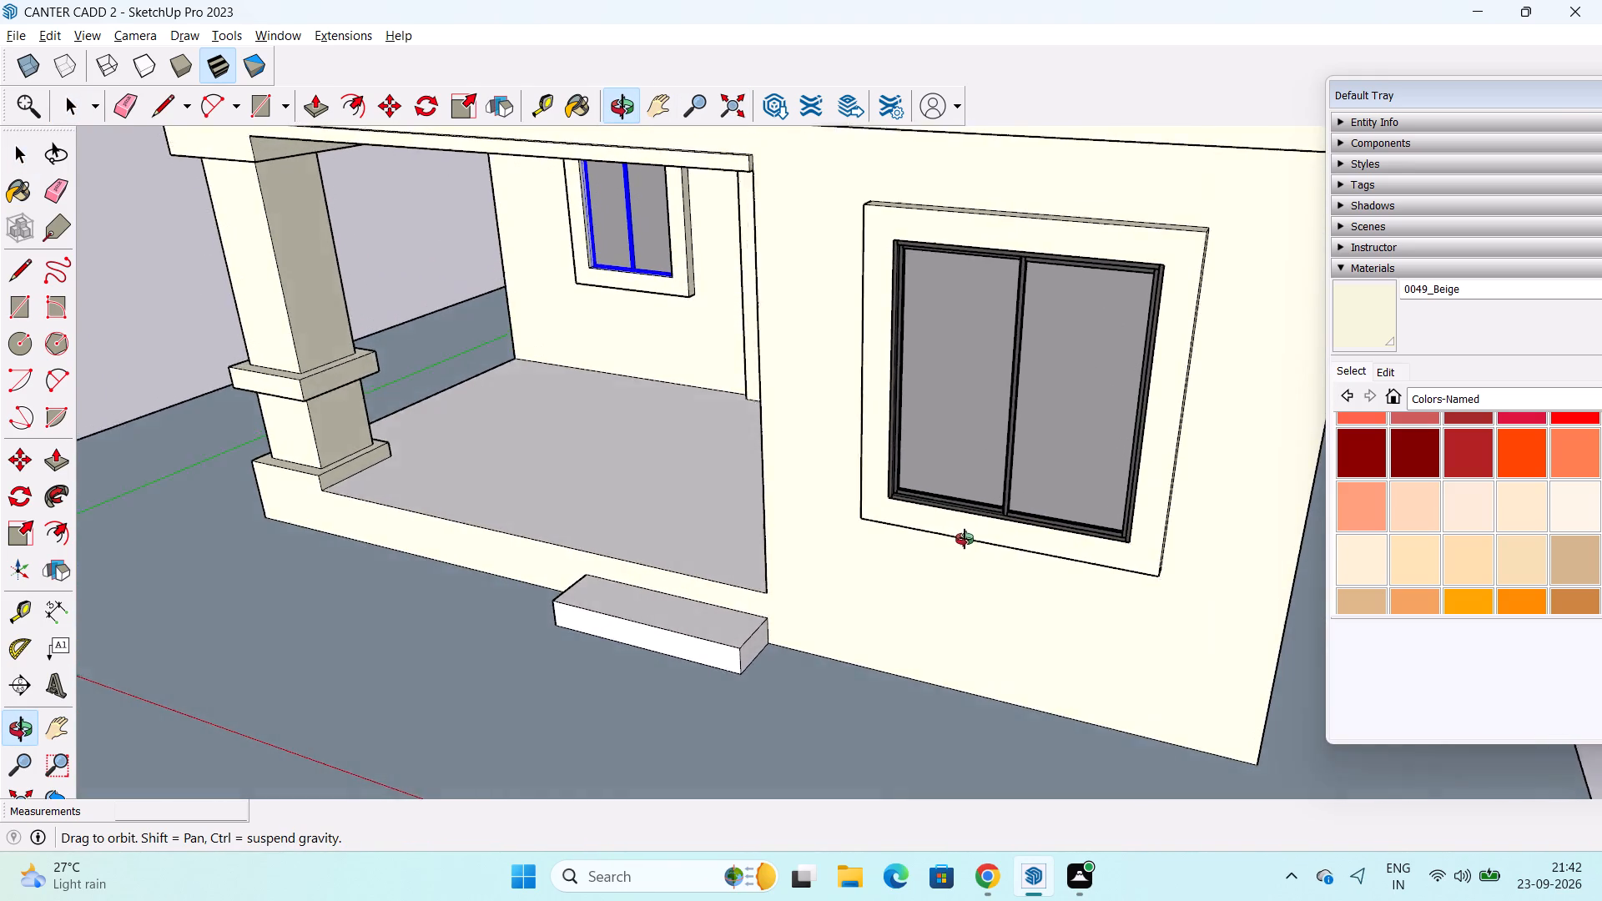
{"action": "middle_click_drag", "start_coordinate": [965, 539], "coordinate": [1099, 516]}
{"action": "left_click", "coordinate": [531, 297]}
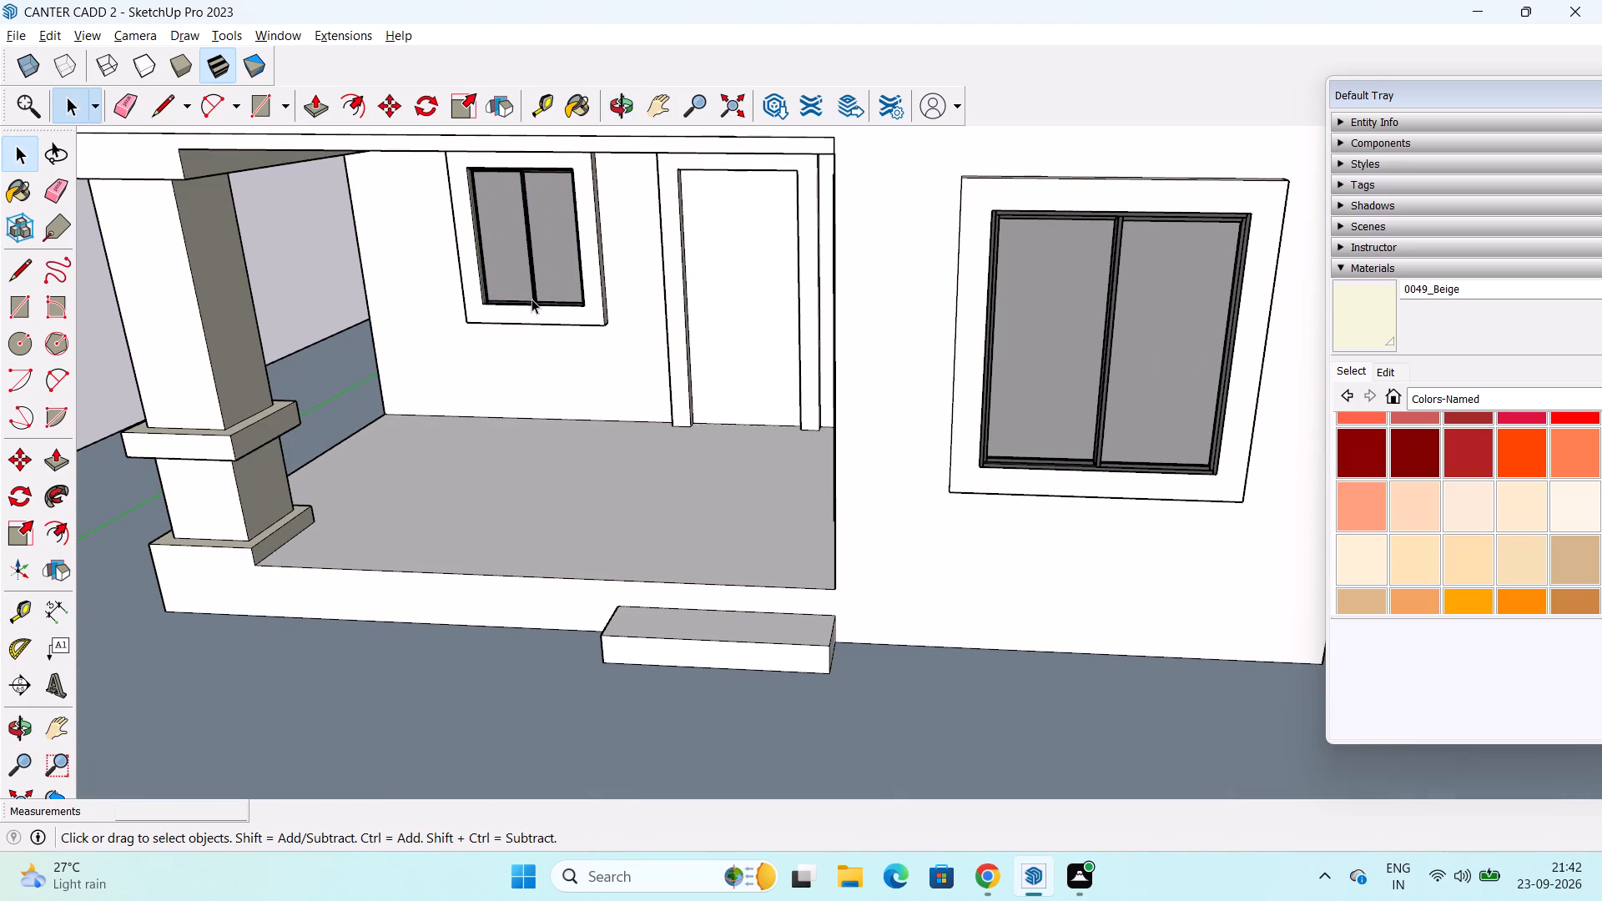
{"action": "left_click", "coordinate": [537, 299]}
{"action": "key", "text": "Delete"}
Select the full-size spare window beside the house and start the Scale tool on it.
{"action": "scroll", "coordinate": [546, 305], "scroll_direction": "down", "scroll_amount": 3}
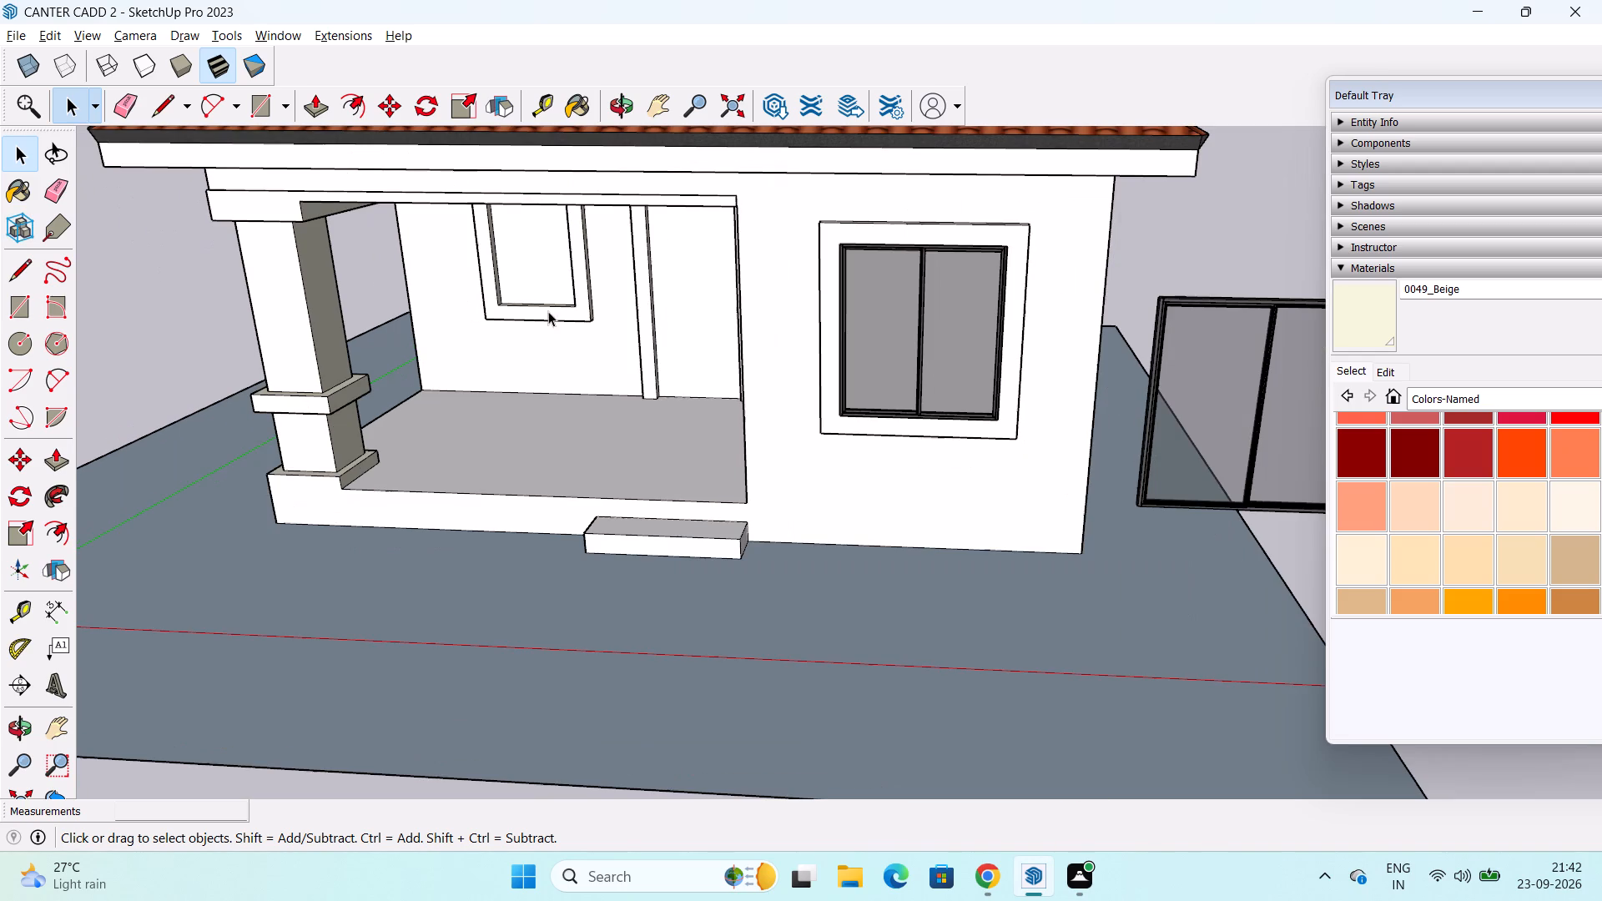
{"action": "middle_click_drag", "start_coordinate": [693, 350], "coordinate": [703, 351]}
{"action": "middle_click_drag", "start_coordinate": [703, 345], "coordinate": [627, 347], "text": "shift"}
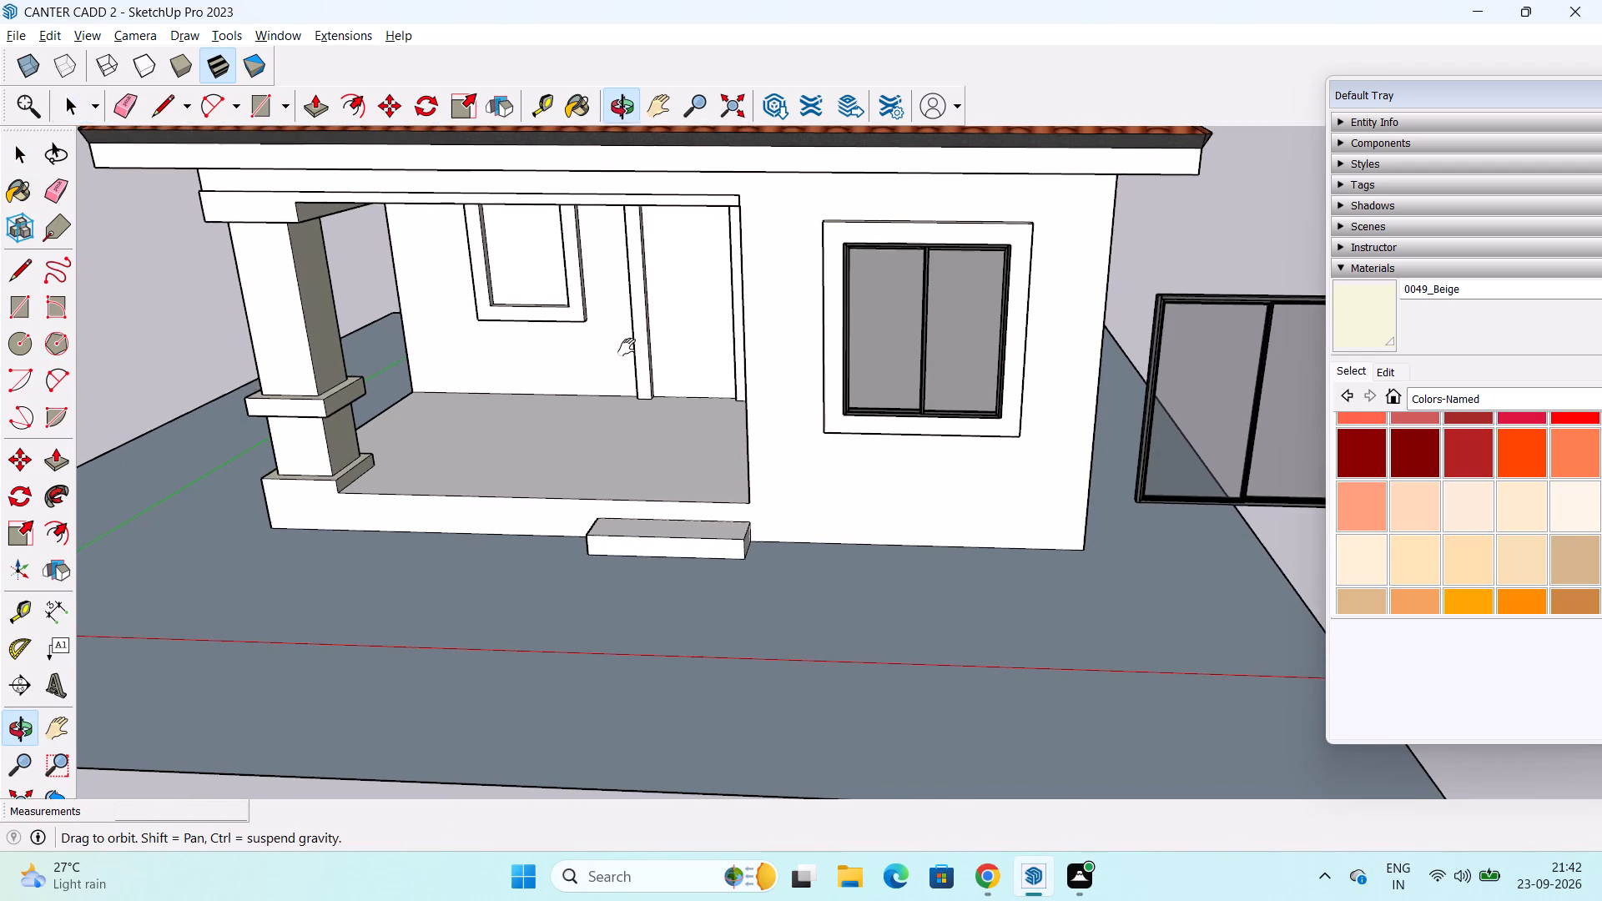
{"action": "middle_click_drag", "start_coordinate": [627, 347], "coordinate": [476, 395], "text": "shift"}
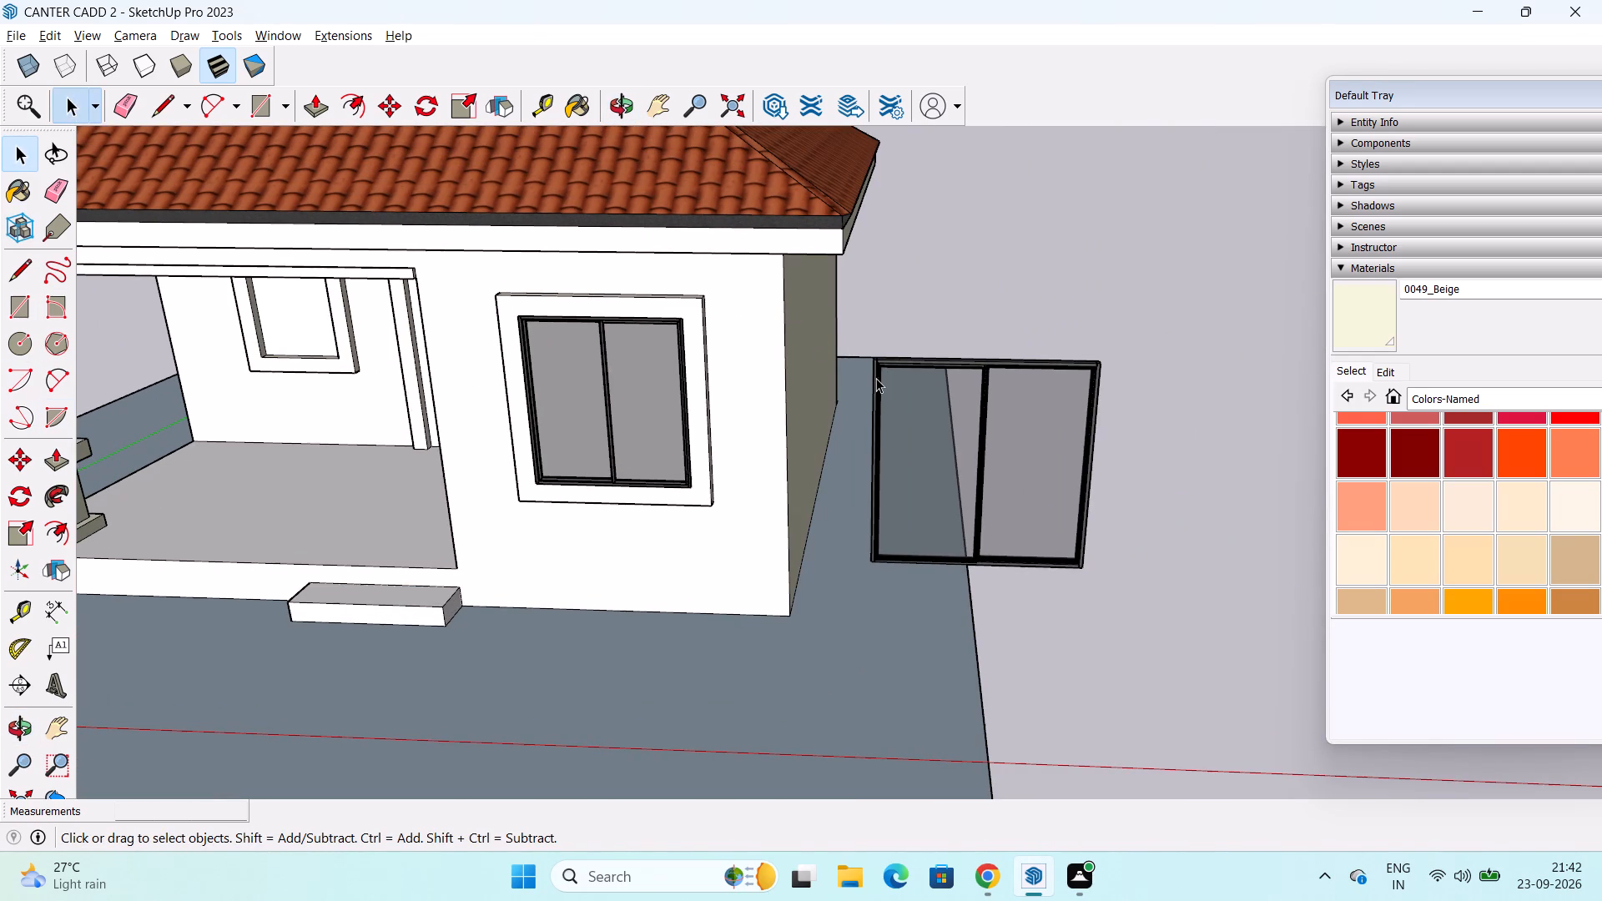
{"action": "left_click", "coordinate": [876, 377]}
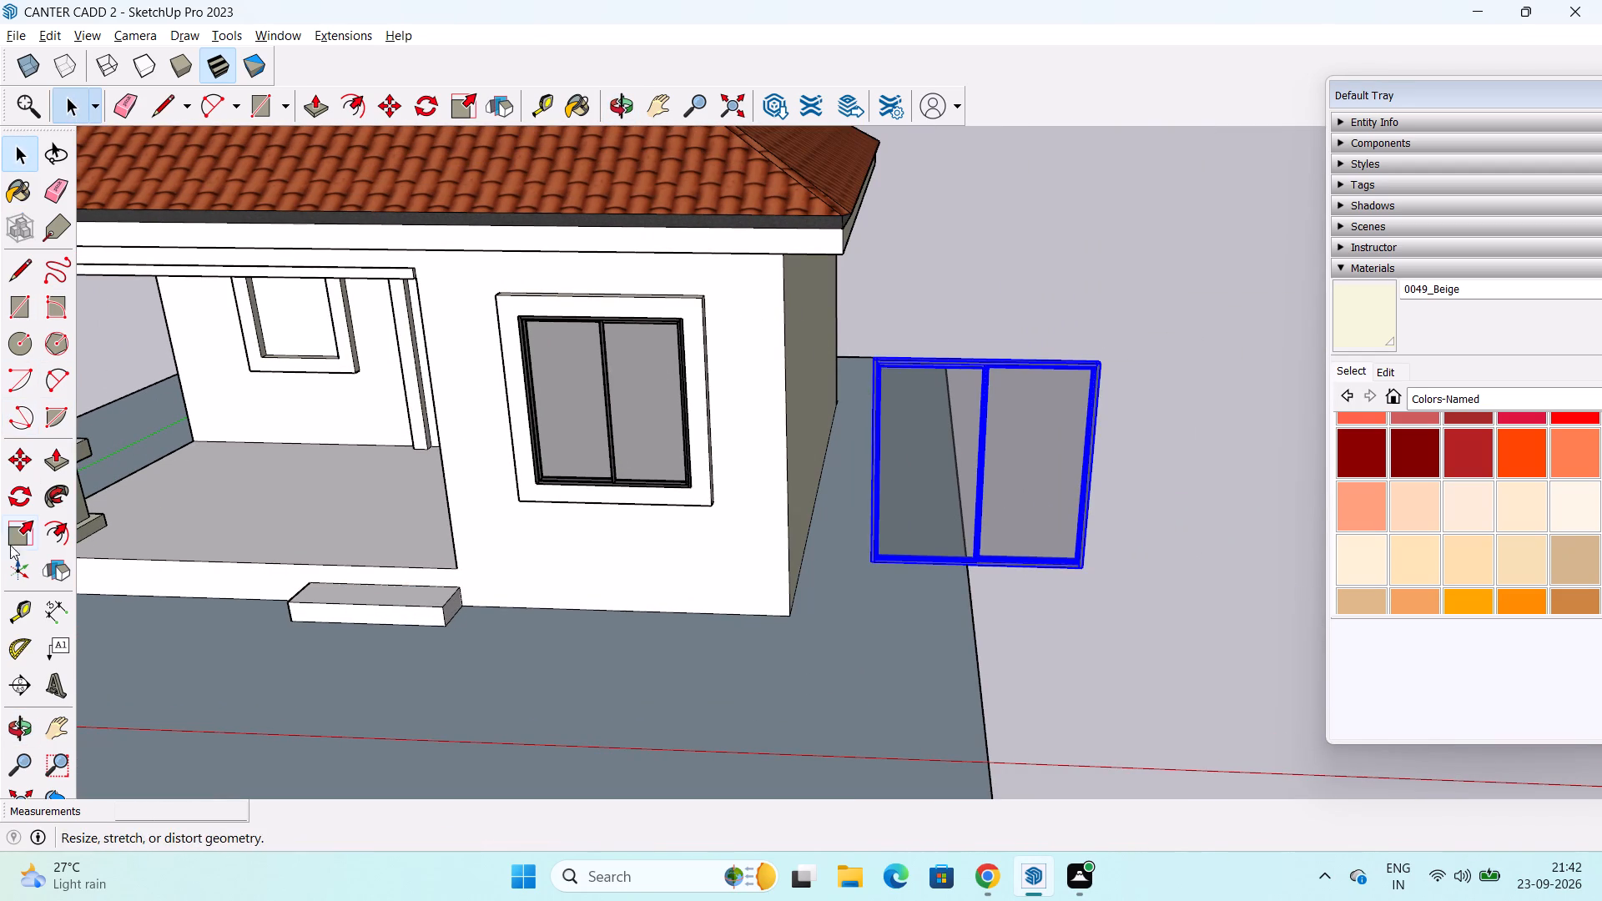
{"action": "left_click", "coordinate": [38, 529]}
{"action": "left_click", "coordinate": [17, 533]}
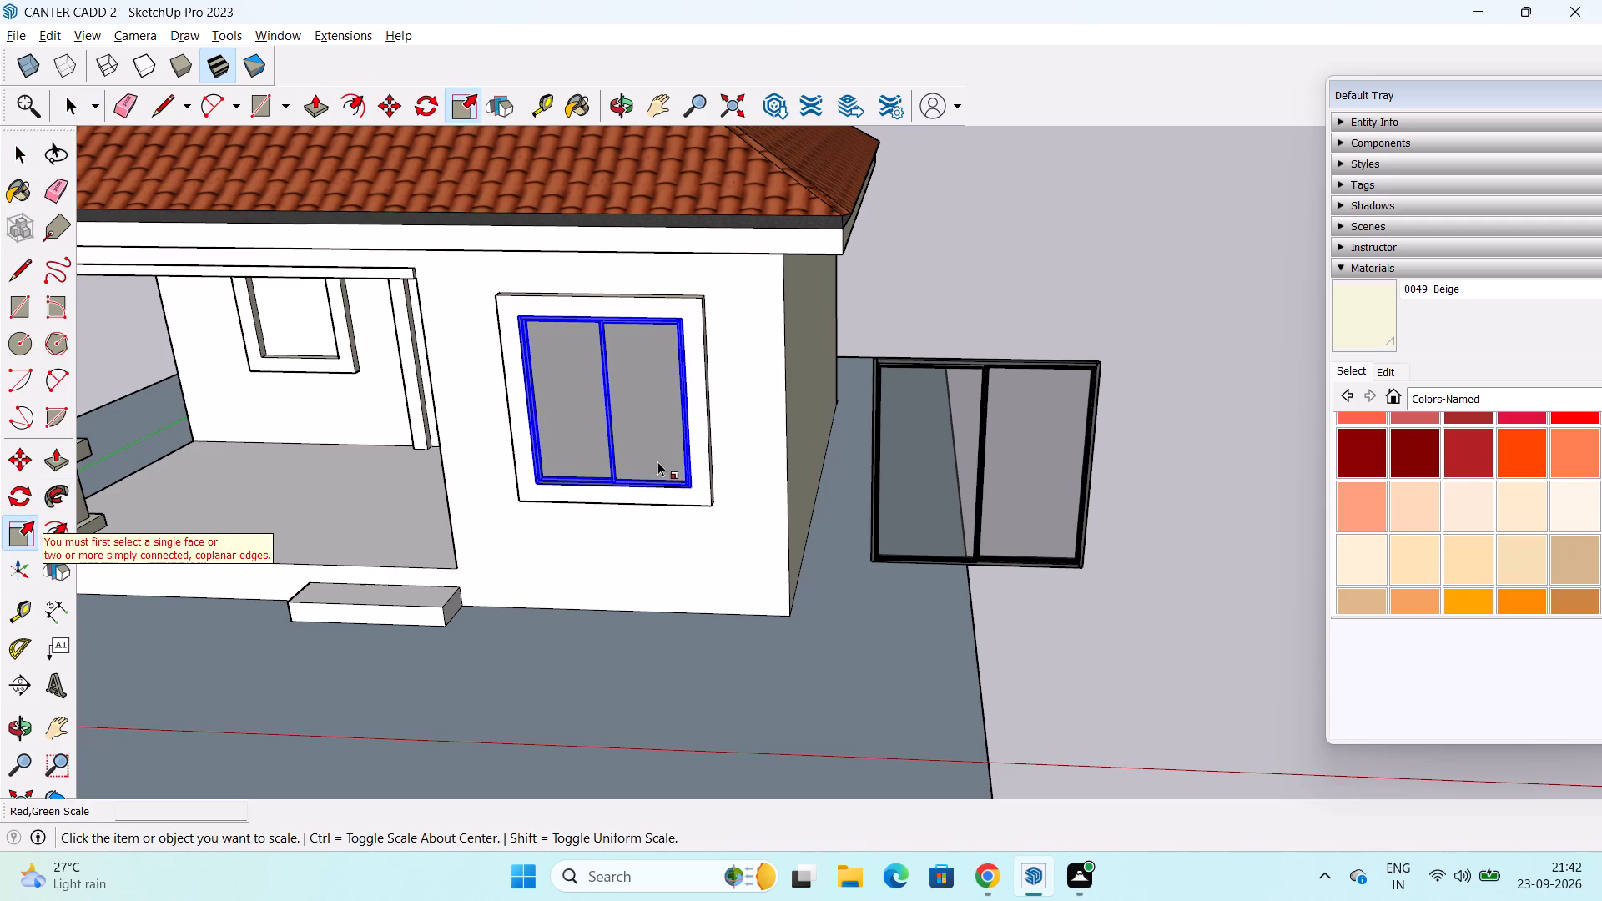
{"action": "key", "text": "space"}
{"action": "left_click", "coordinate": [896, 366]}
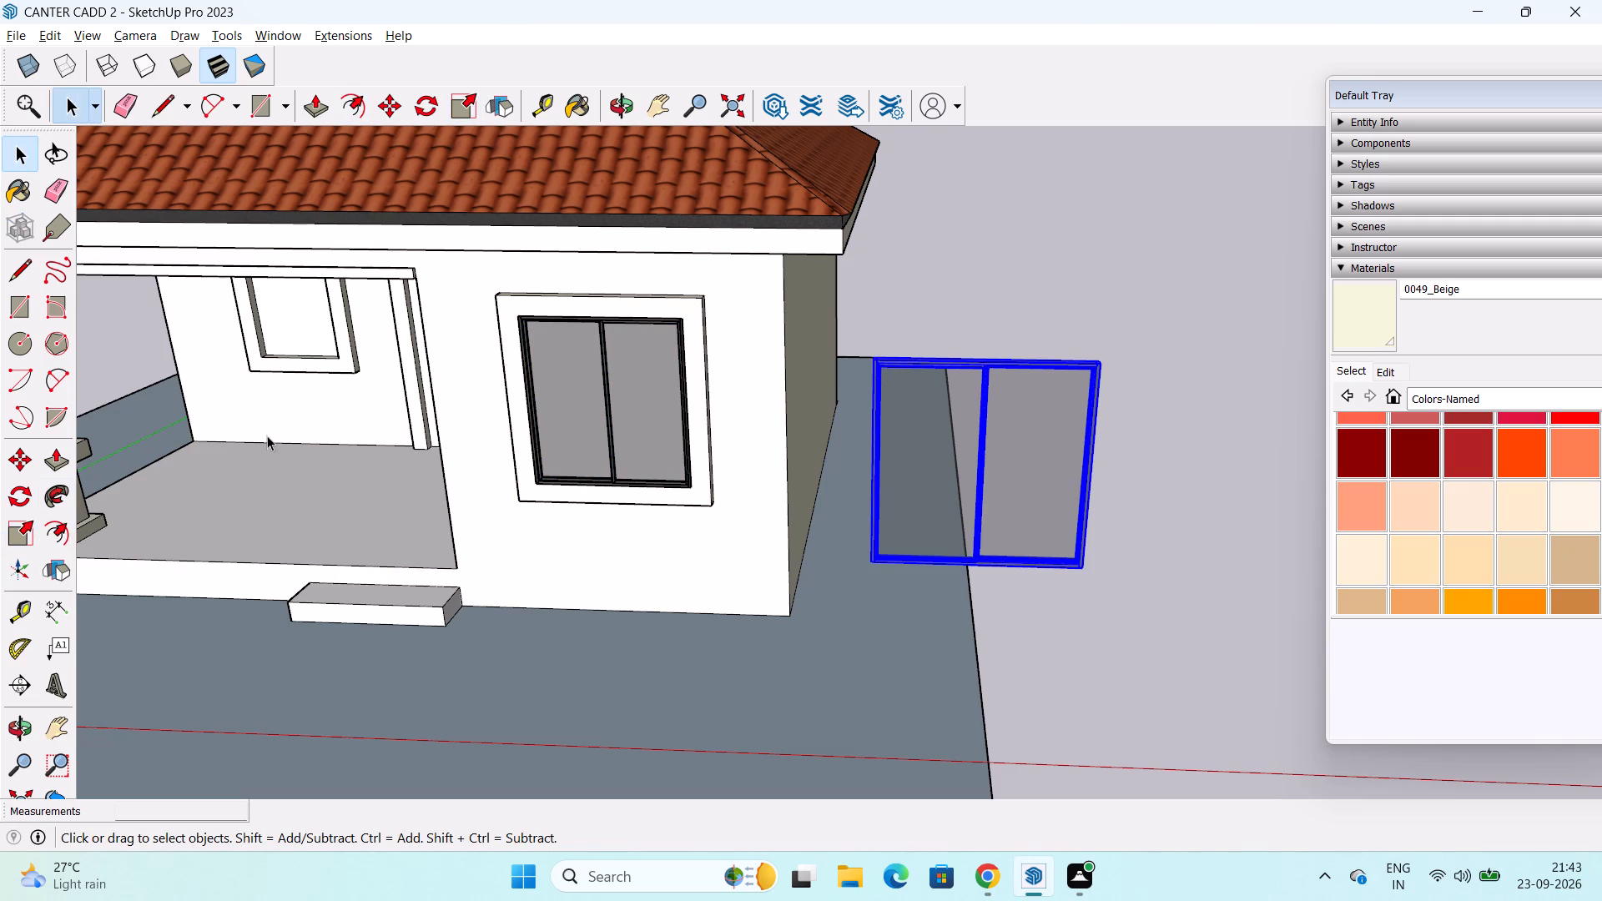
{"action": "left_click", "coordinate": [13, 537]}
{"action": "middle_click_drag", "start_coordinate": [1014, 428], "coordinate": [1018, 441]}
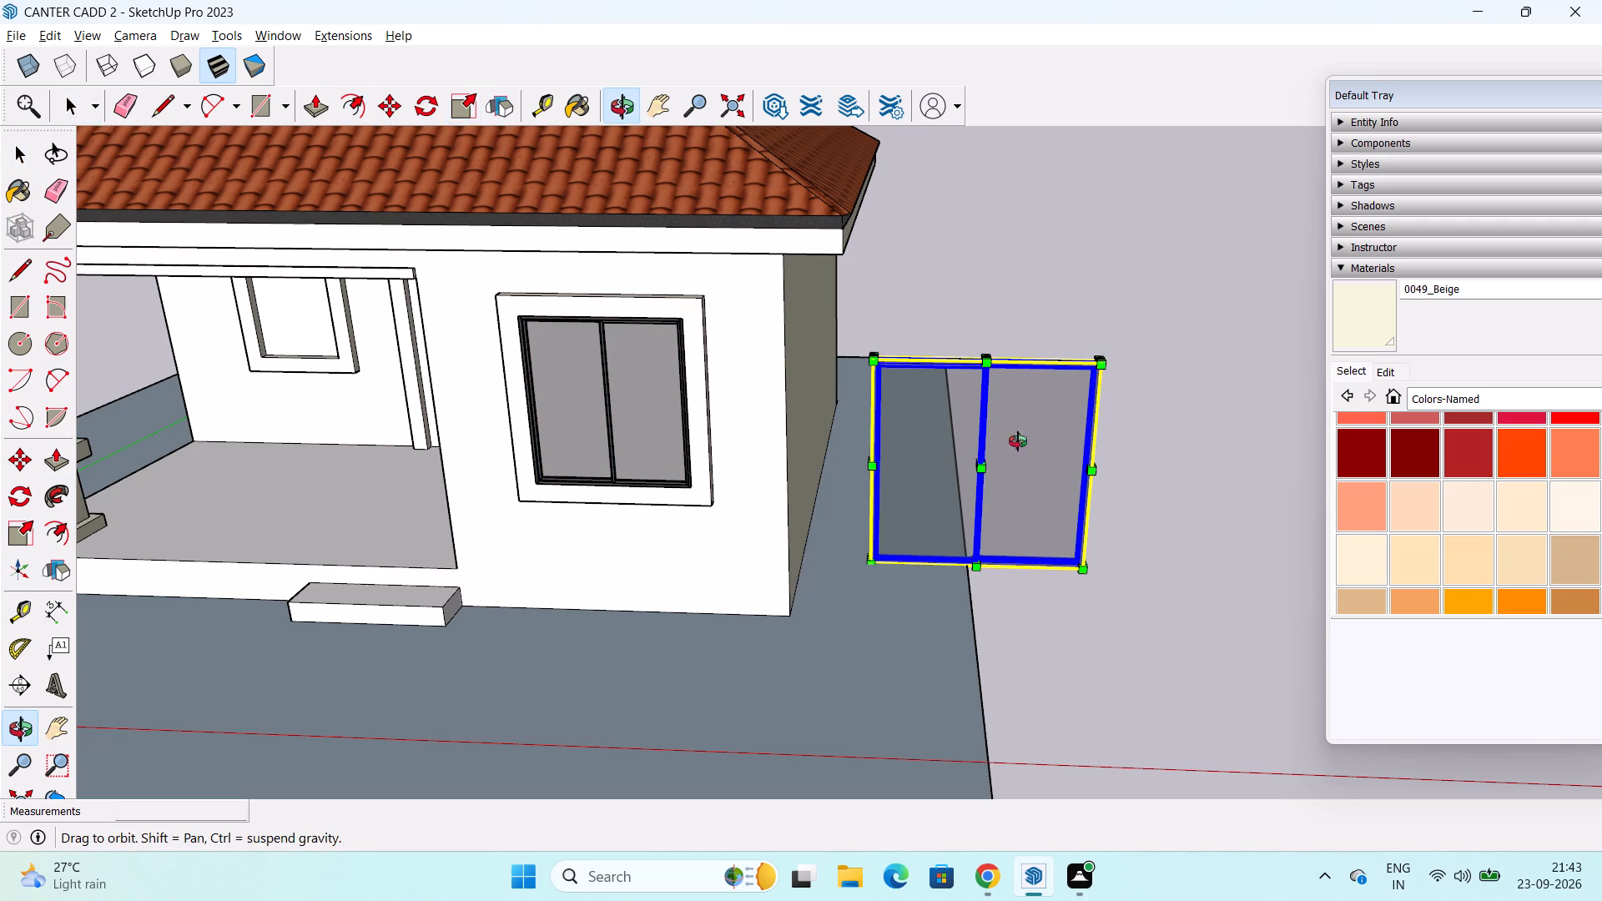
{"action": "middle_click_drag", "start_coordinate": [1018, 441], "coordinate": [1020, 546]}
{"action": "scroll", "coordinate": [1003, 472], "scroll_direction": "up", "scroll_amount": 5}
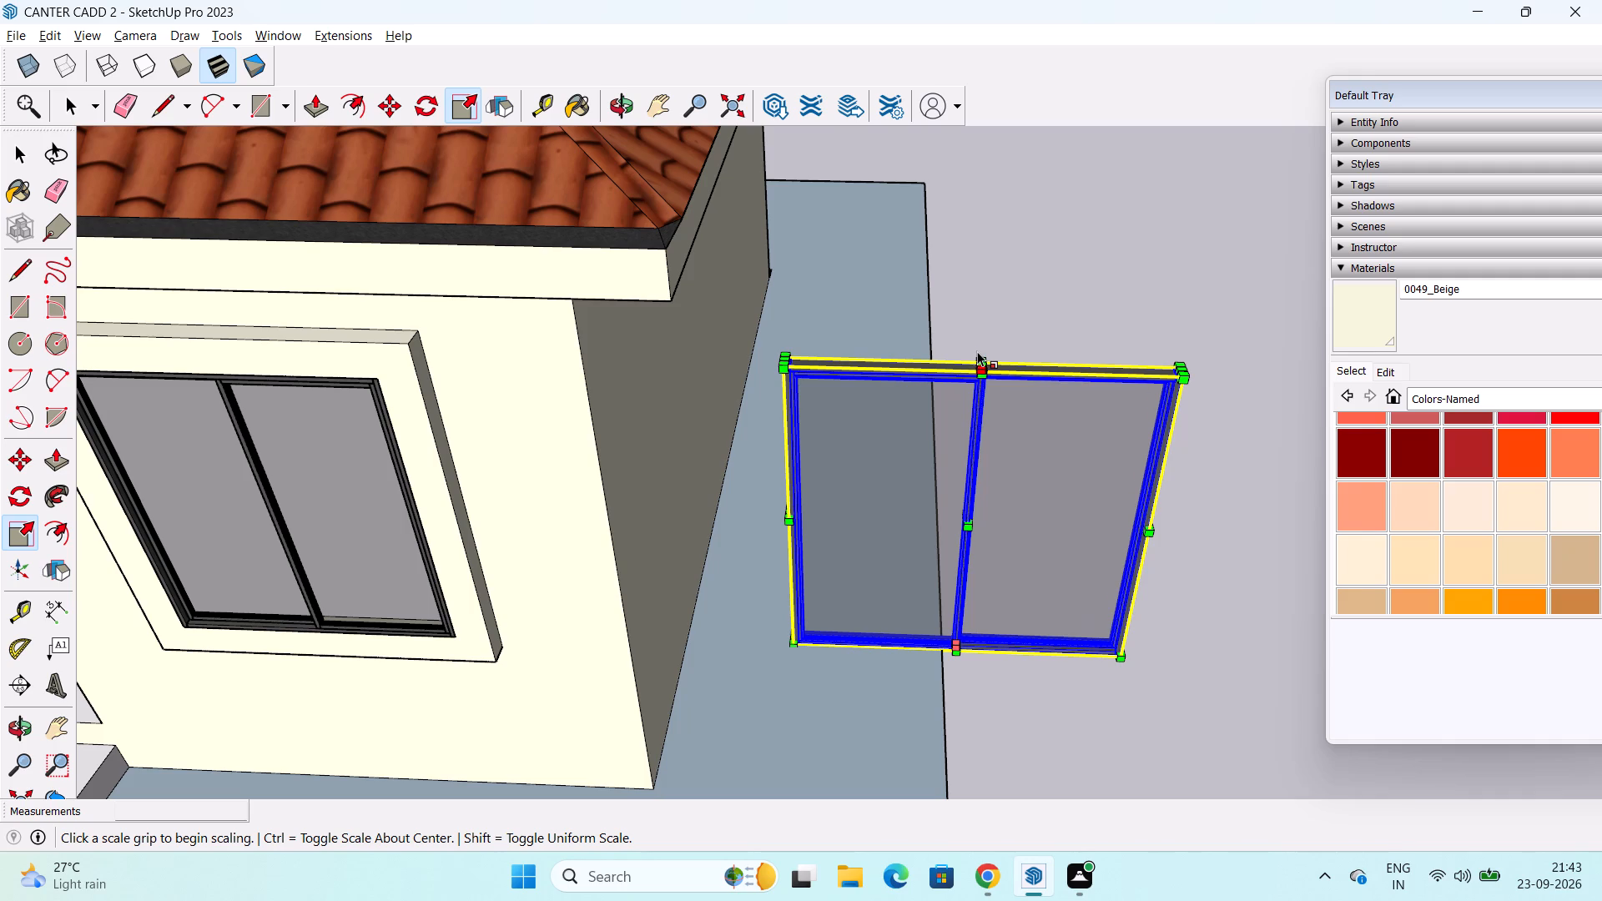
Switch to the 3D Warehouse window models in Chrome.
{"action": "key", "text": "alt+Tab"}
{"action": "key", "text": "alt+Tab"}
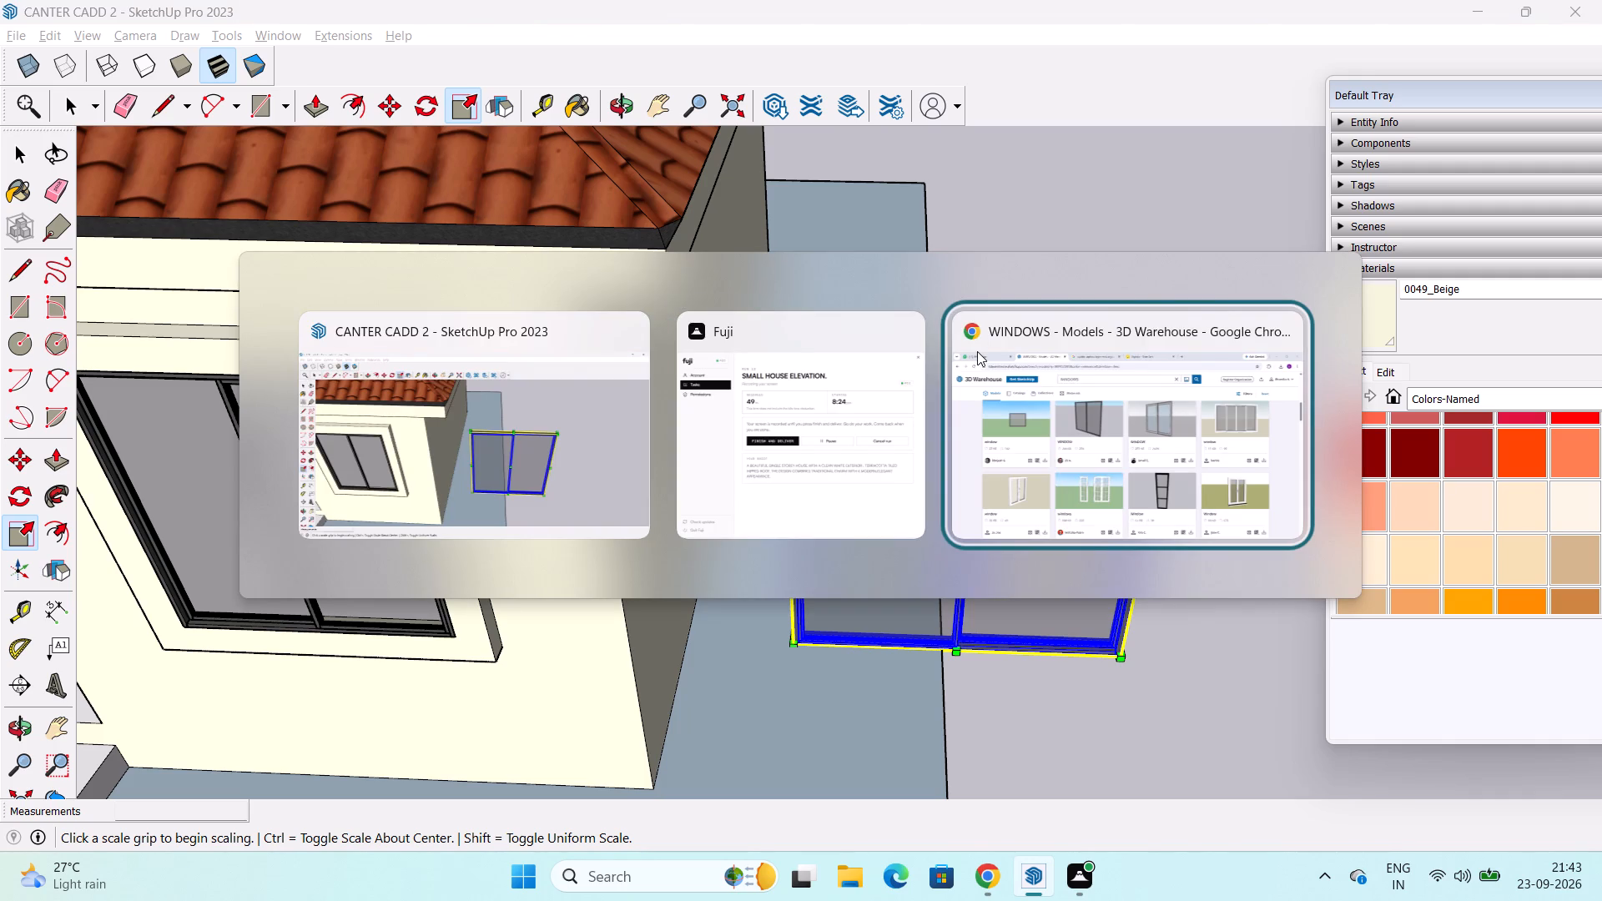
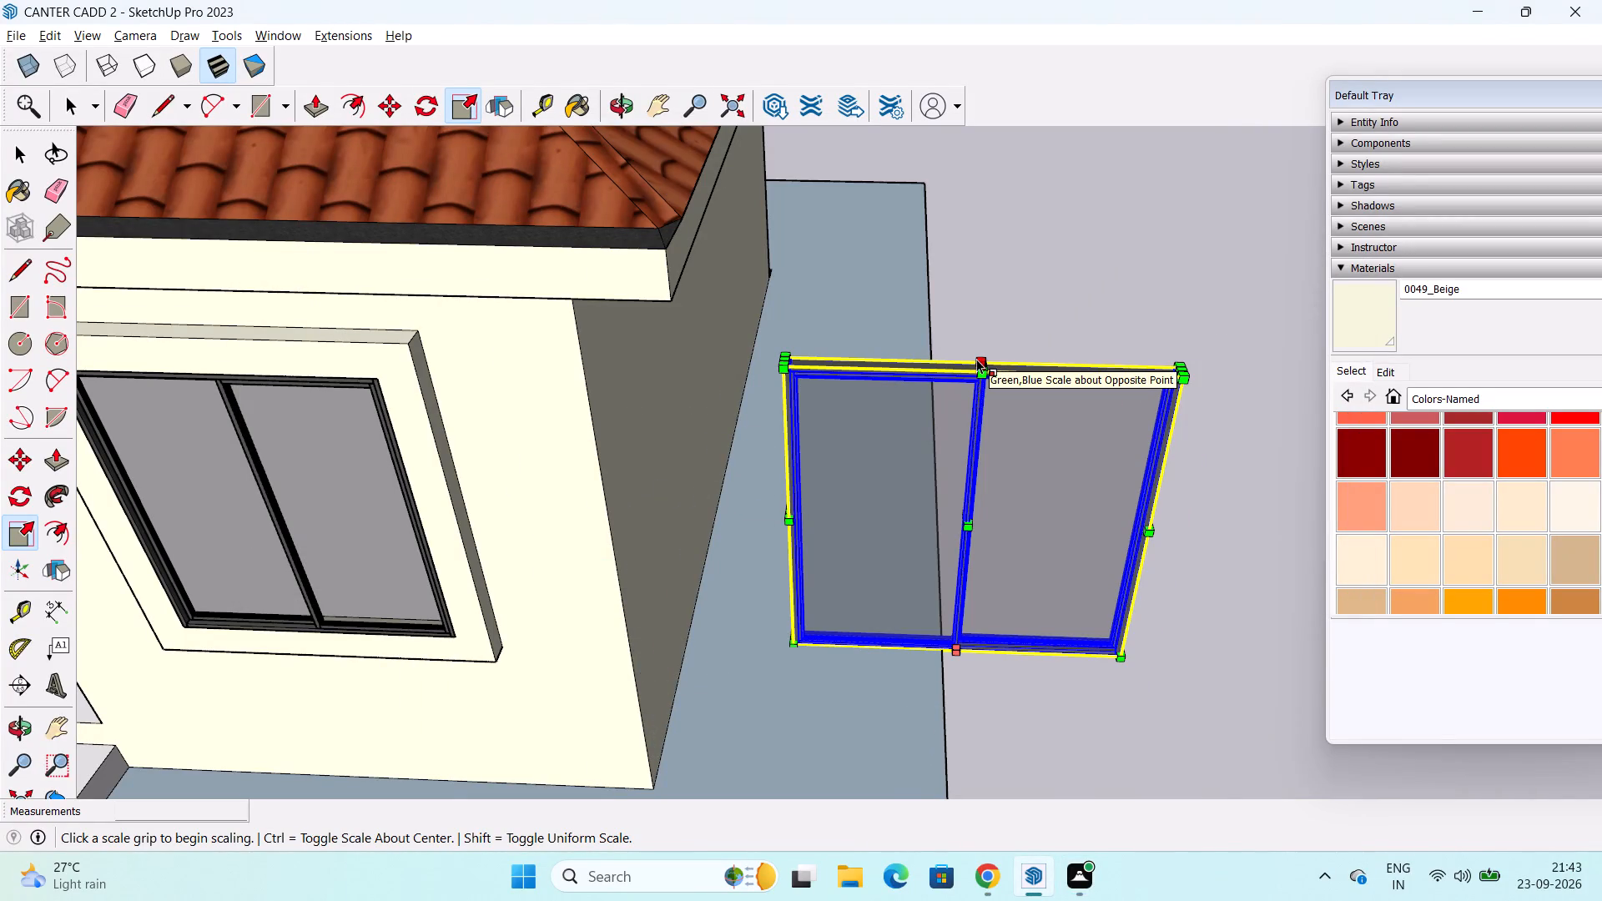
Scale the spare window beside the house down in height along the blue axis from its top edge.
{"action": "scroll", "coordinate": [976, 359], "scroll_direction": "up", "scroll_amount": 5}
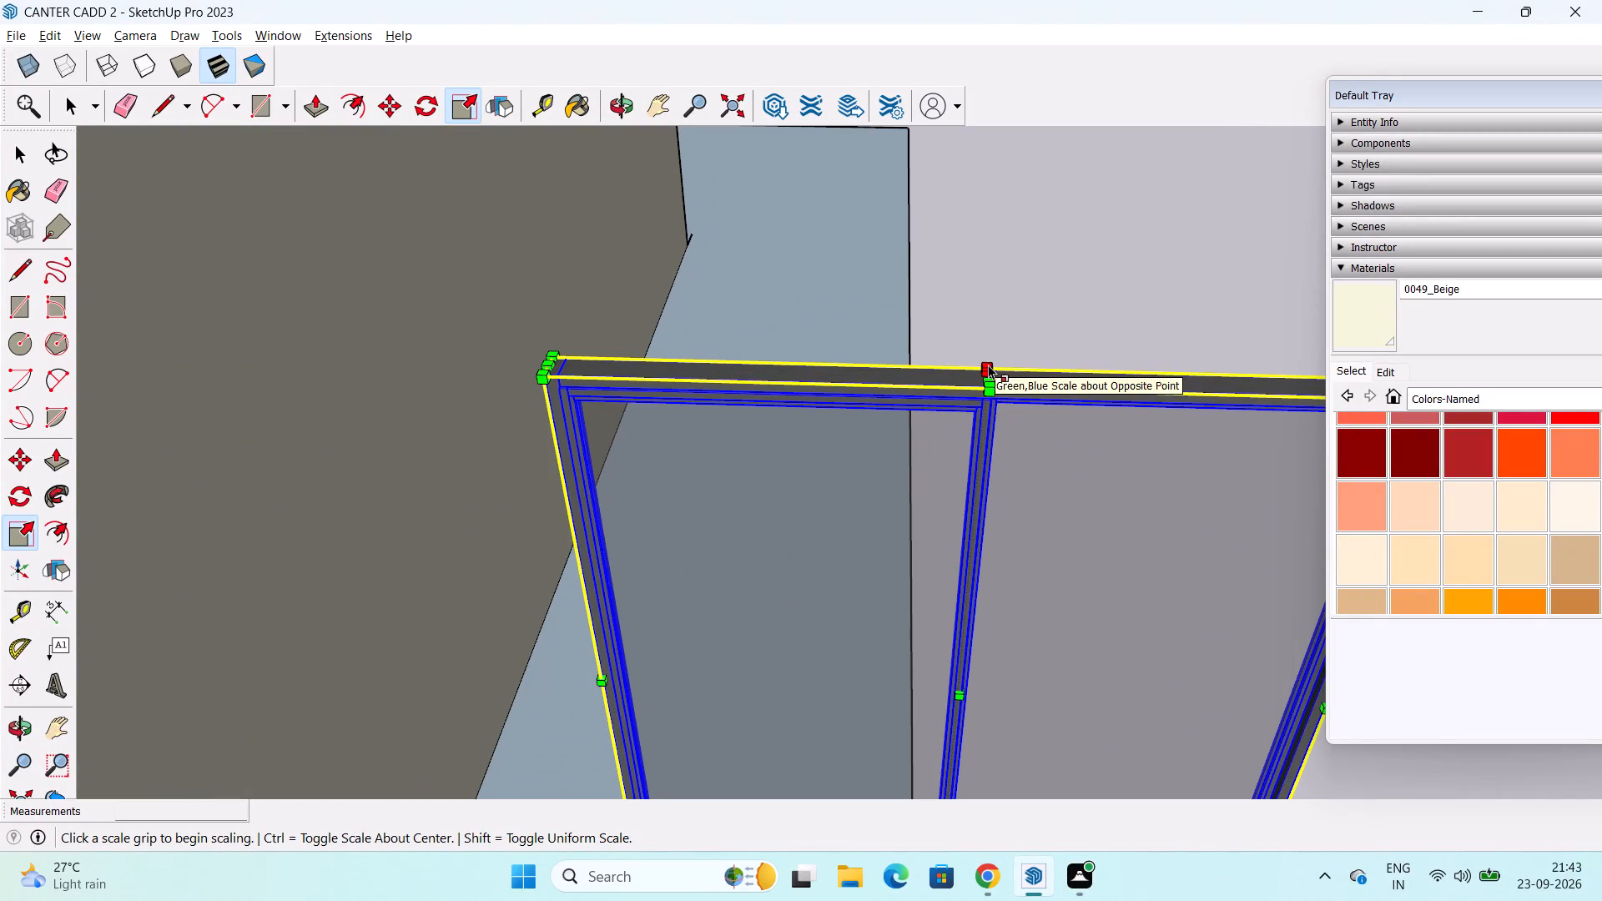
{"action": "left_click_drag", "start_coordinate": [987, 375], "coordinate": [981, 473]}
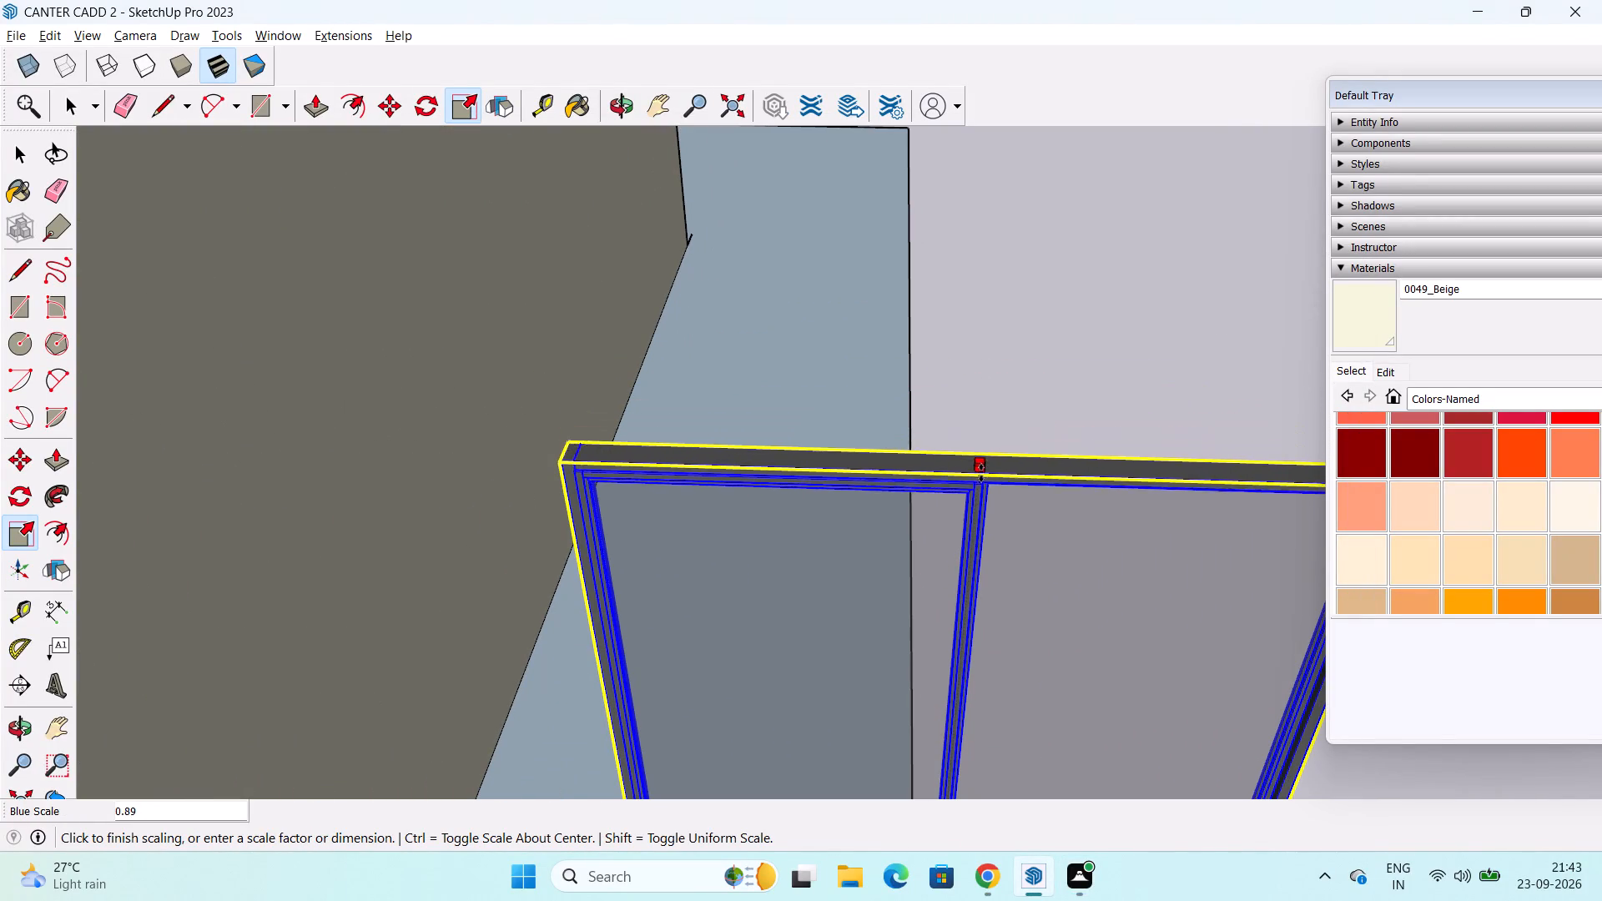
{"action": "left_click_drag", "start_coordinate": [981, 473], "coordinate": [970, 551]}
Scale the spare window narrower along the red axis from its outer side, keeping its height and depth.
{"action": "middle_click_drag", "start_coordinate": [935, 551], "coordinate": [932, 501], "text": "shift"}
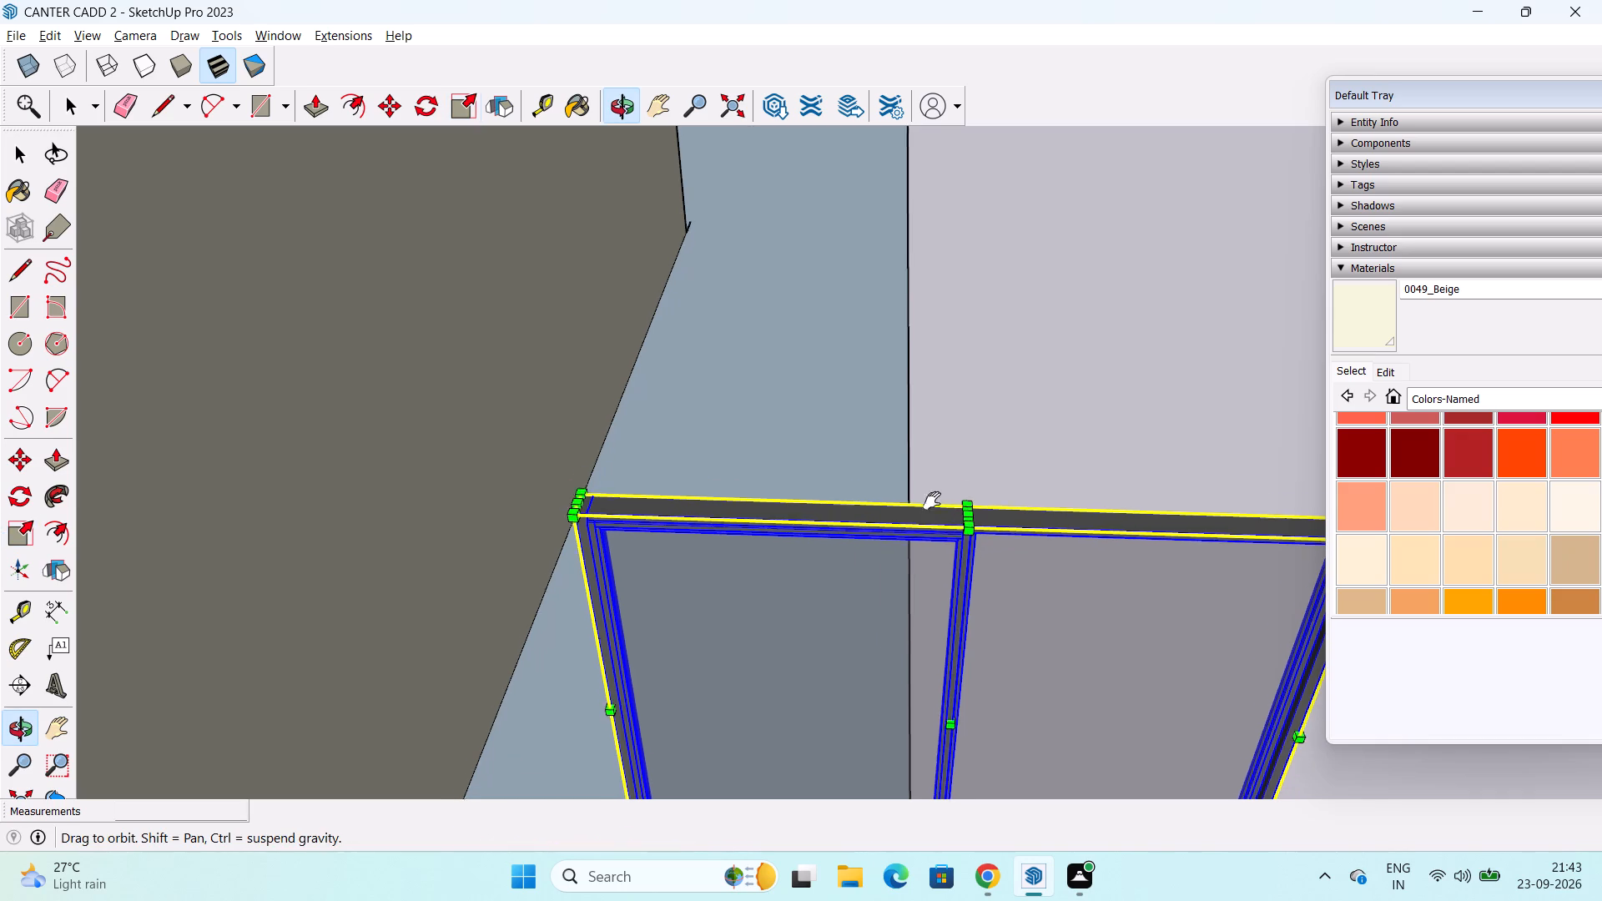
{"action": "middle_click_drag", "start_coordinate": [932, 501], "coordinate": [920, 244], "text": "shift"}
{"action": "middle_click_drag", "start_coordinate": [1035, 411], "coordinate": [980, 379]}
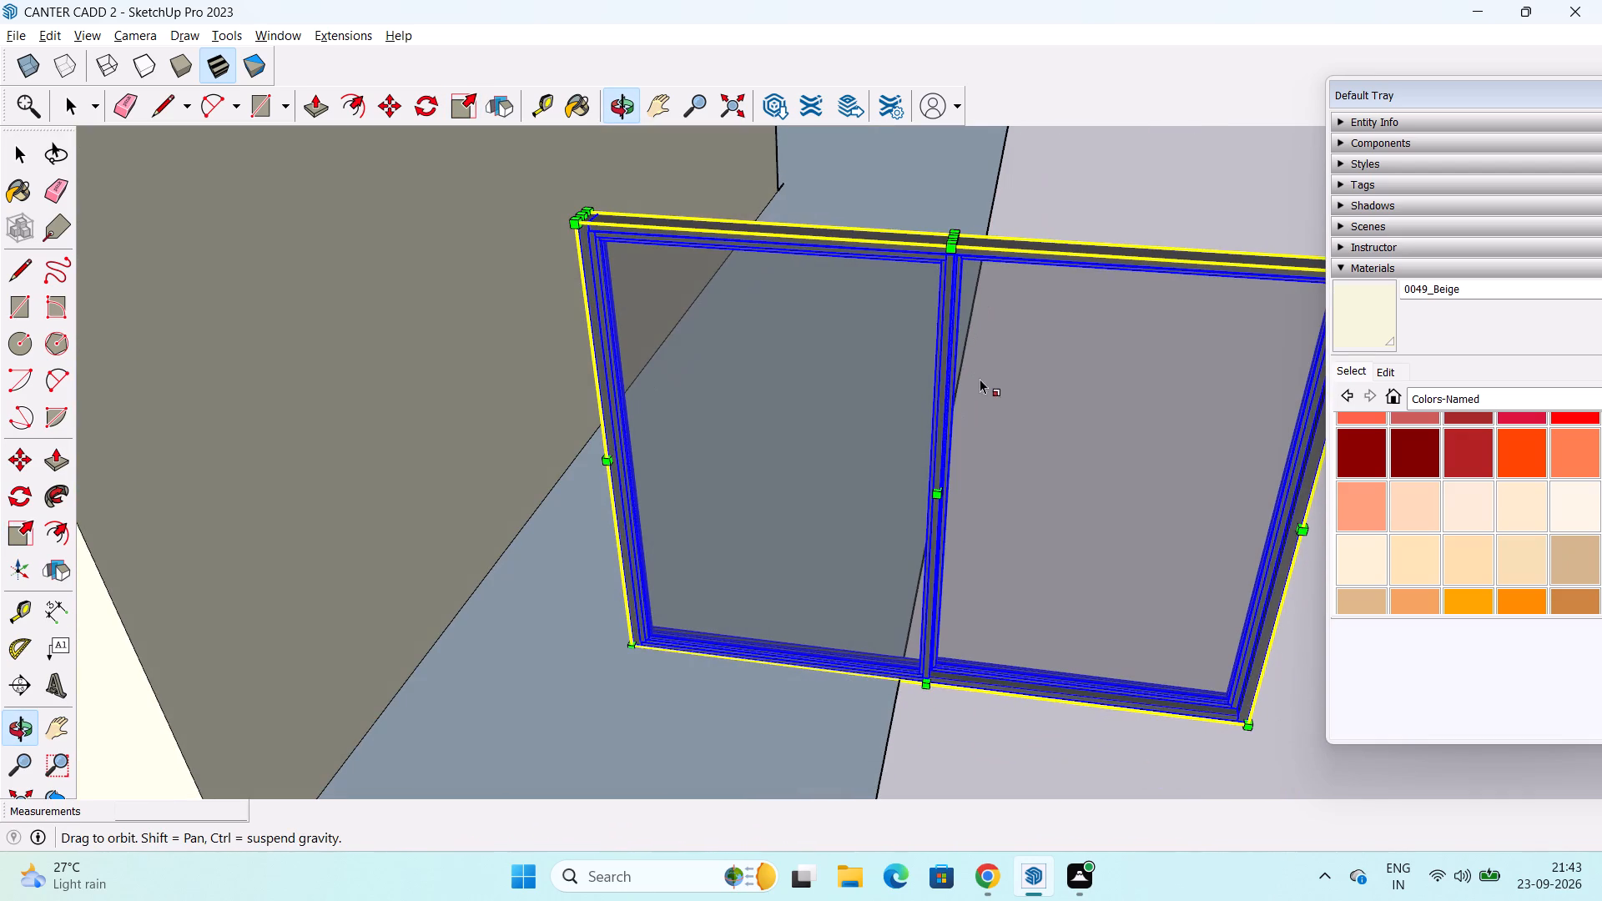
{"action": "middle_click_drag", "start_coordinate": [980, 379], "coordinate": [978, 379]}
{"action": "middle_click_drag", "start_coordinate": [1093, 400], "coordinate": [360, 336], "text": "shift"}
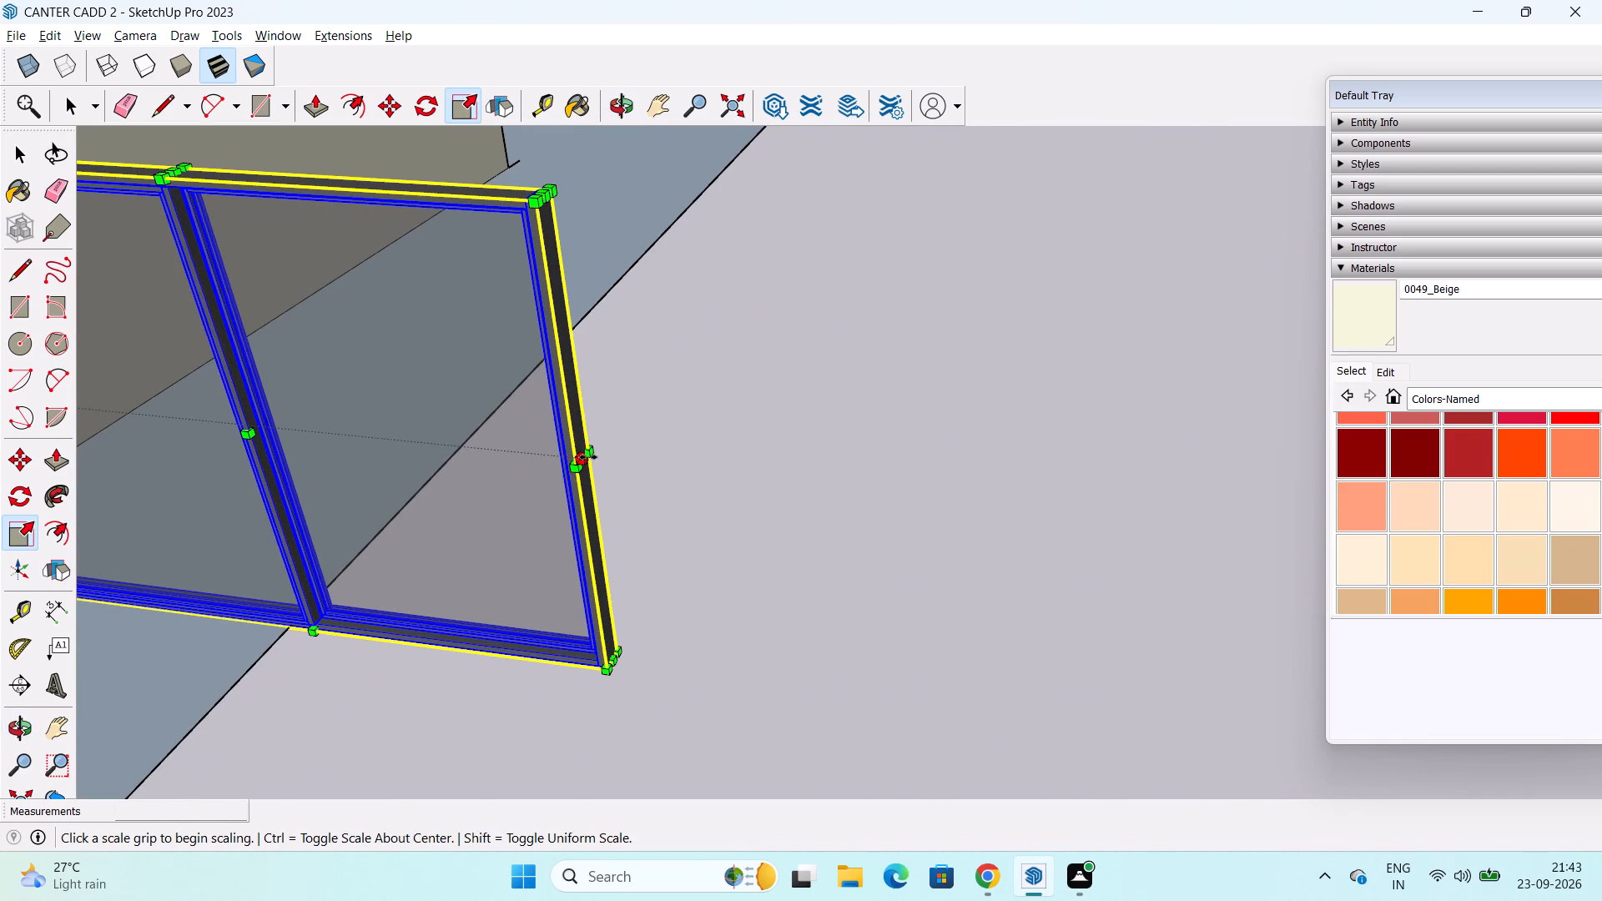
{"action": "left_click", "coordinate": [584, 458]}
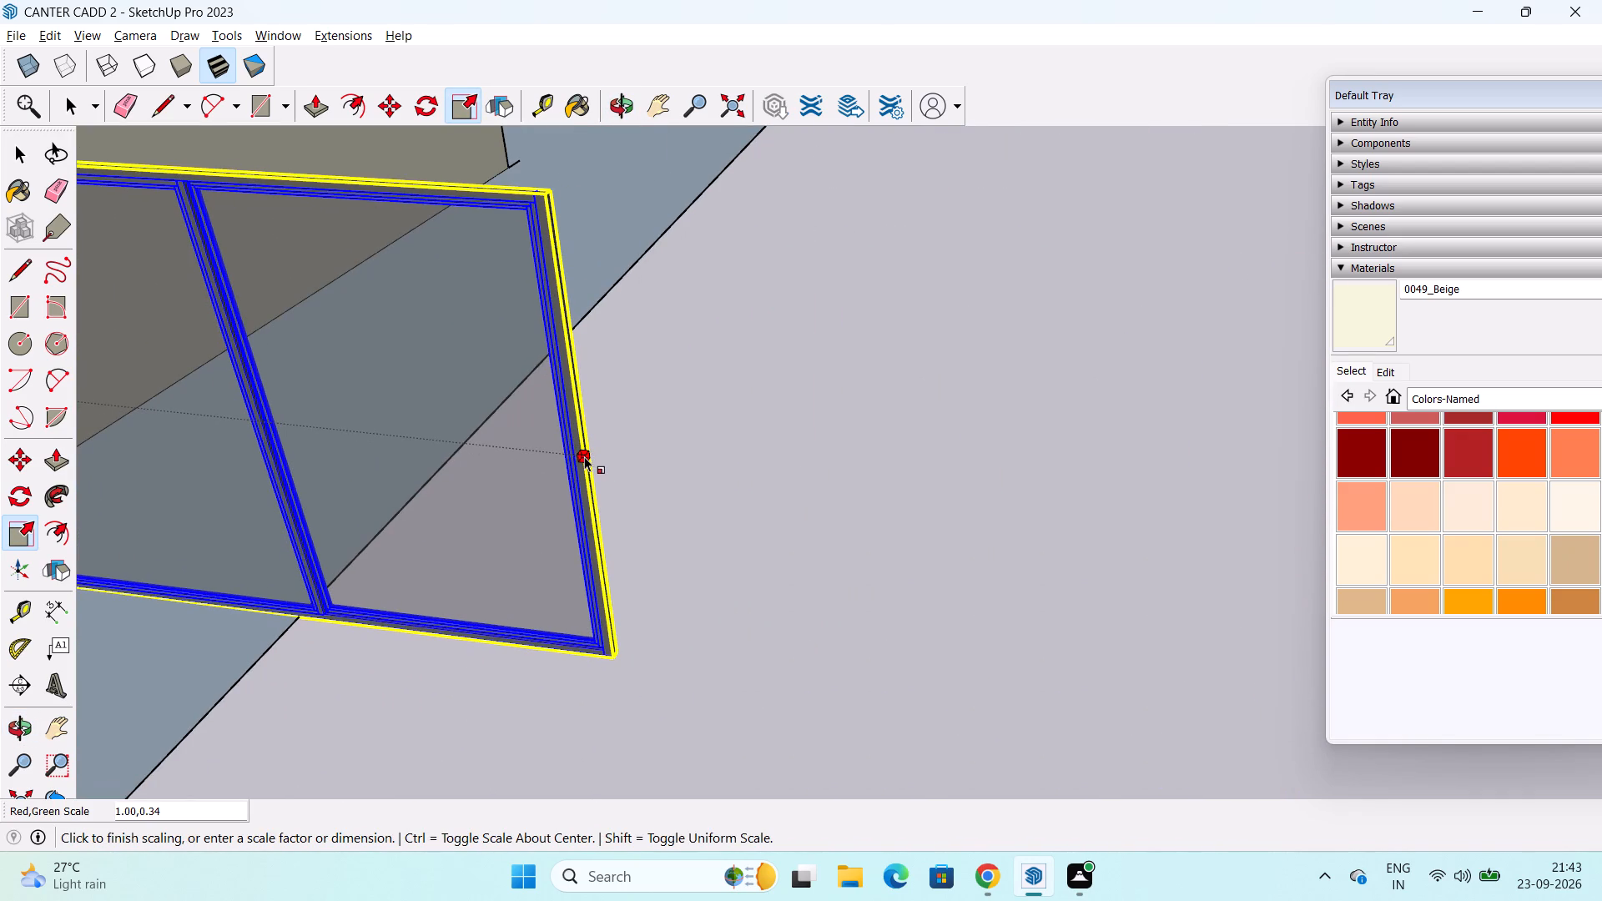
{"action": "key", "text": "Escape"}
{"action": "left_click_drag", "start_coordinate": [583, 452], "coordinate": [563, 449]}
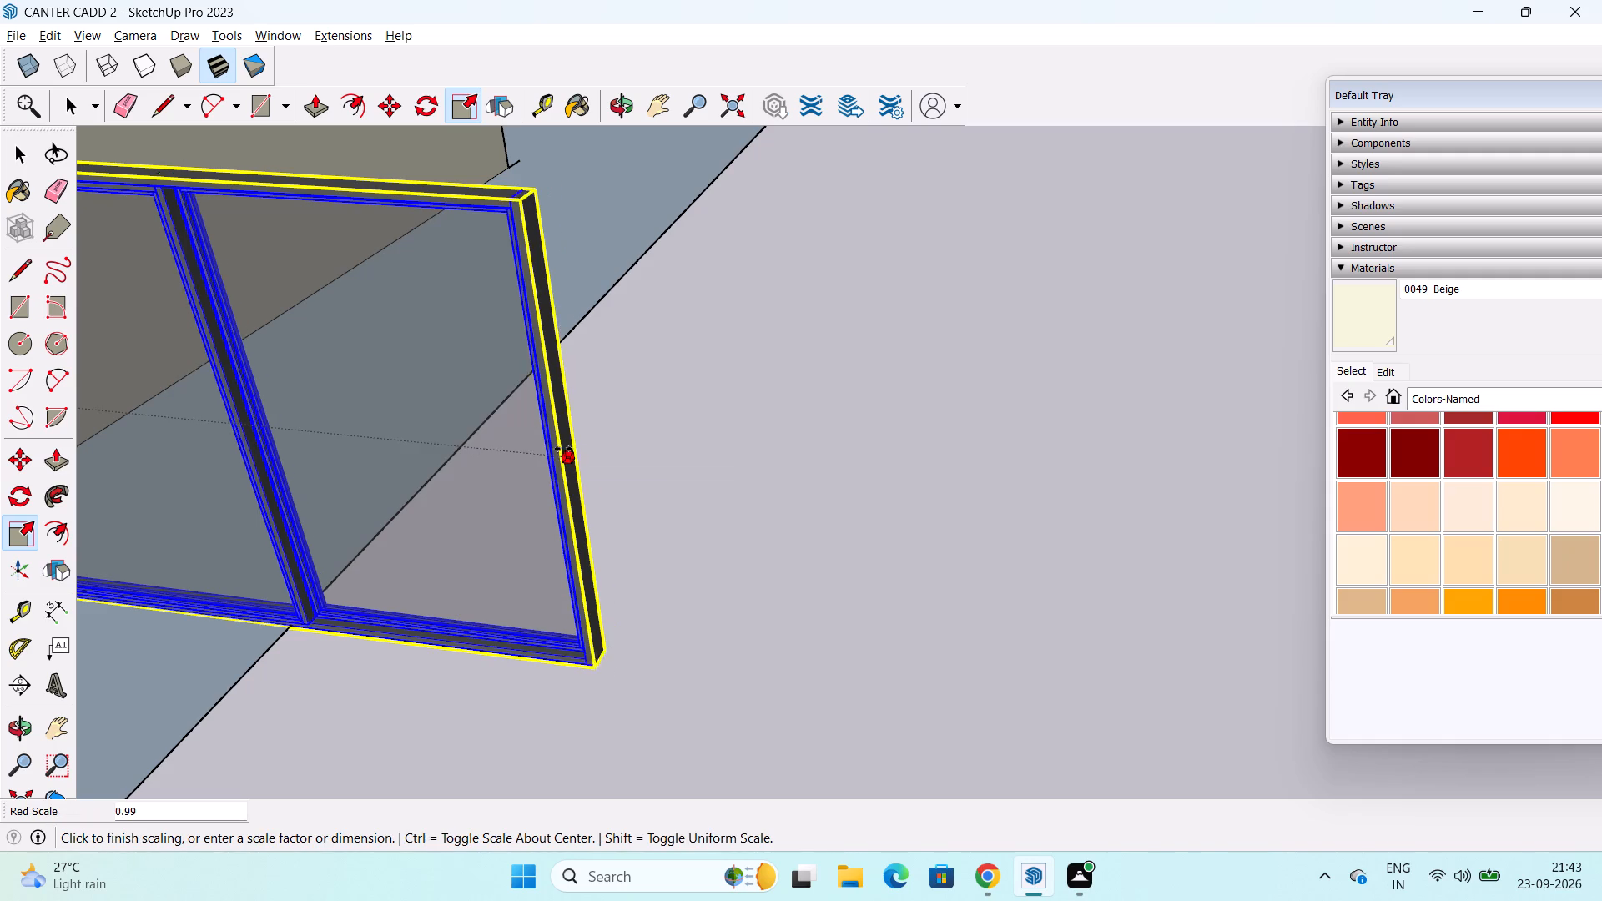
{"action": "left_click_drag", "start_coordinate": [563, 449], "coordinate": [330, 380]}
{"action": "scroll", "coordinate": [330, 385], "scroll_direction": "down", "scroll_amount": 2}
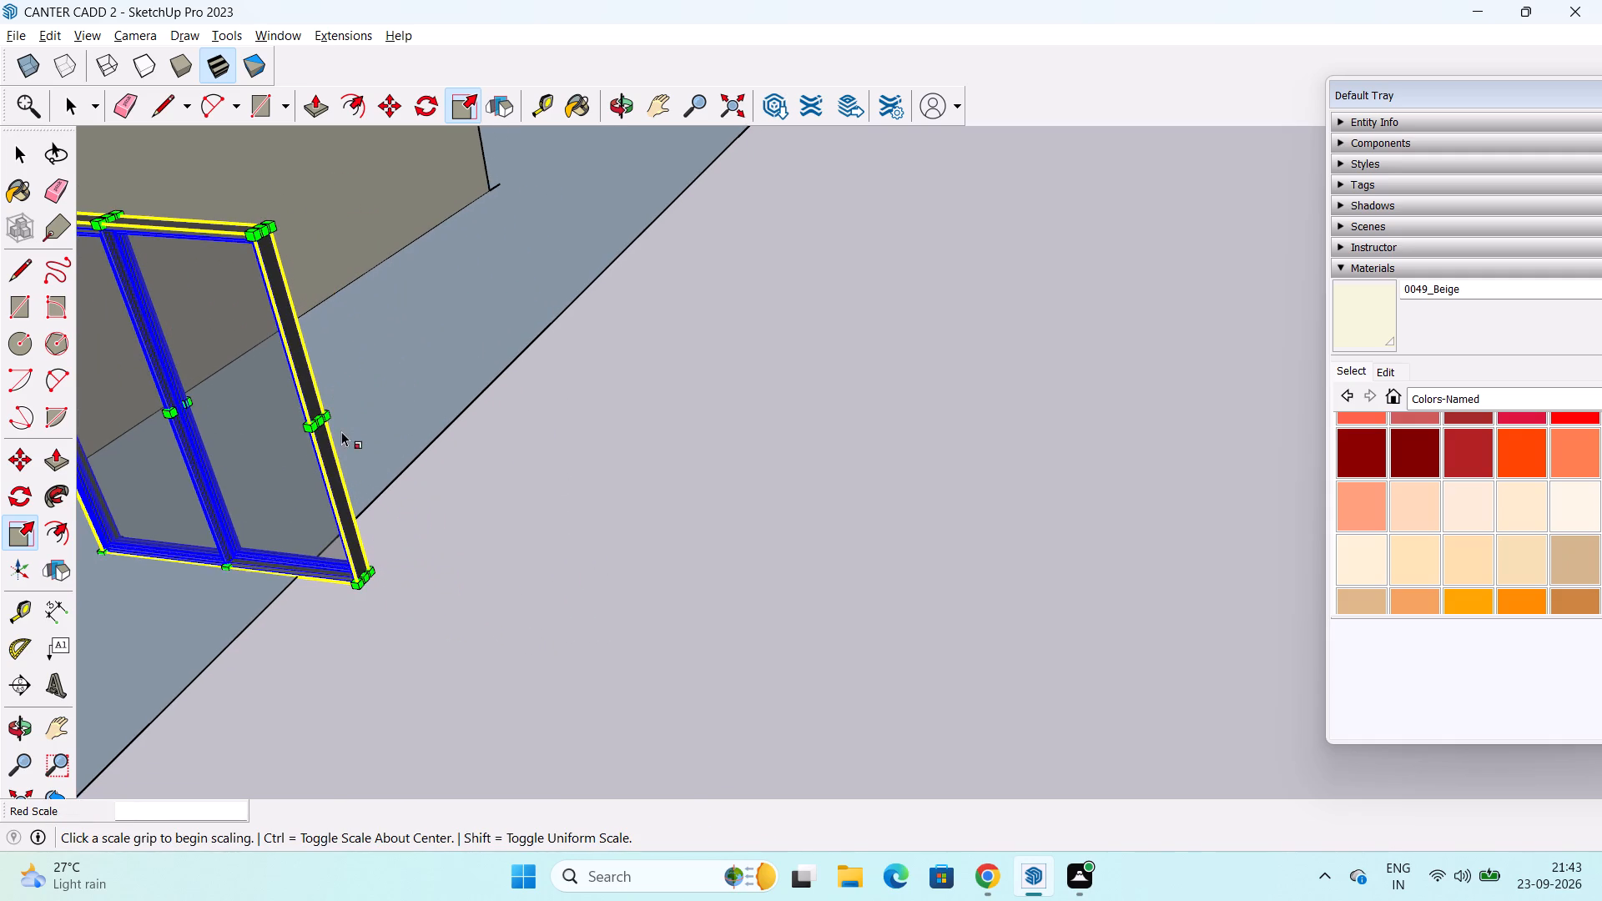
{"action": "middle_click_drag", "start_coordinate": [341, 430], "coordinate": [382, 411]}
{"action": "key", "text": "space"}
Move the spare window by its bottom corner onto the matching bottom corner of the framed opening in the porch's back wall.
{"action": "middle_click_drag", "start_coordinate": [344, 442], "coordinate": [460, 420], "text": "shift"}
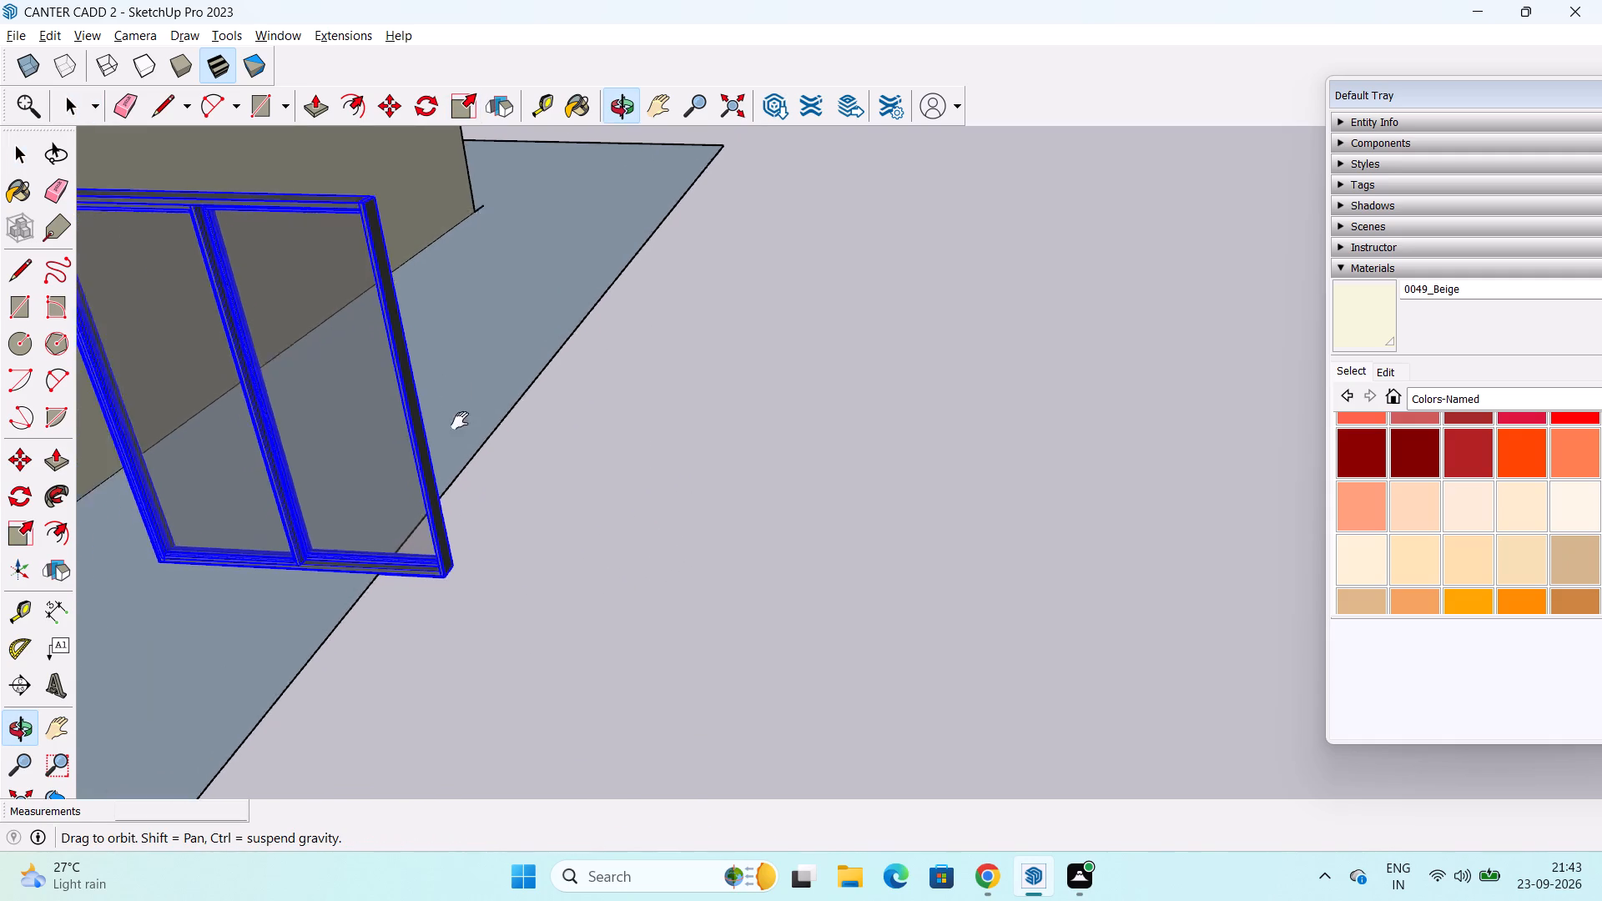
{"action": "middle_click_drag", "start_coordinate": [460, 420], "coordinate": [747, 377], "text": "shift"}
{"action": "middle_click_drag", "start_coordinate": [534, 515], "coordinate": [783, 501]}
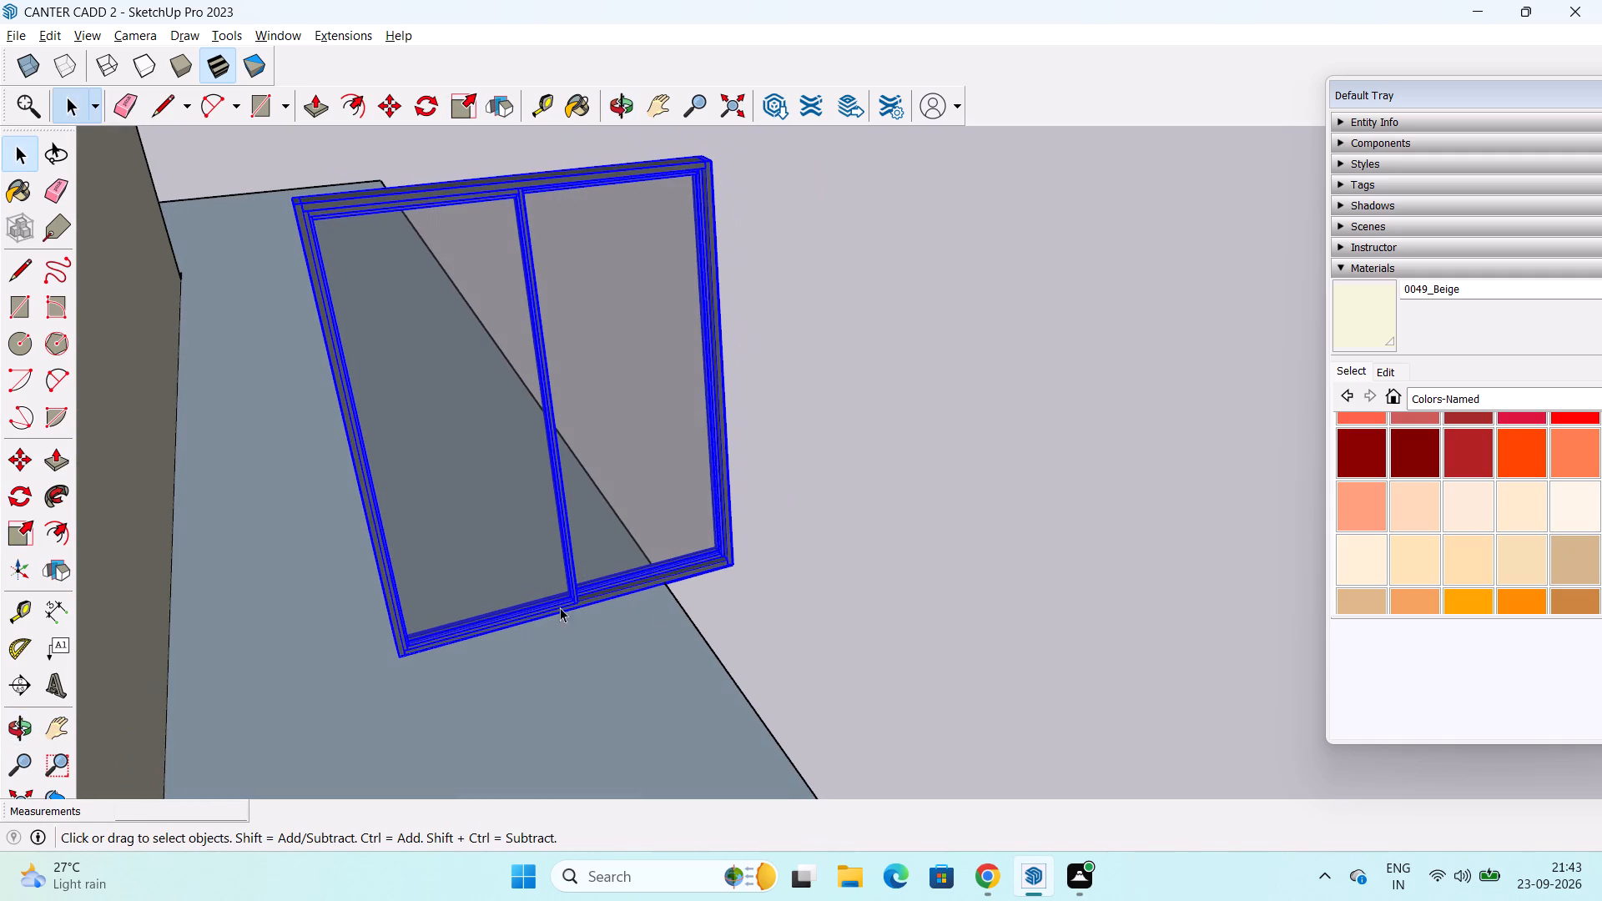
{"action": "middle_click_drag", "start_coordinate": [391, 608], "coordinate": [502, 614]}
{"action": "middle_click_drag", "start_coordinate": [486, 629], "coordinate": [511, 576], "text": "shift"}
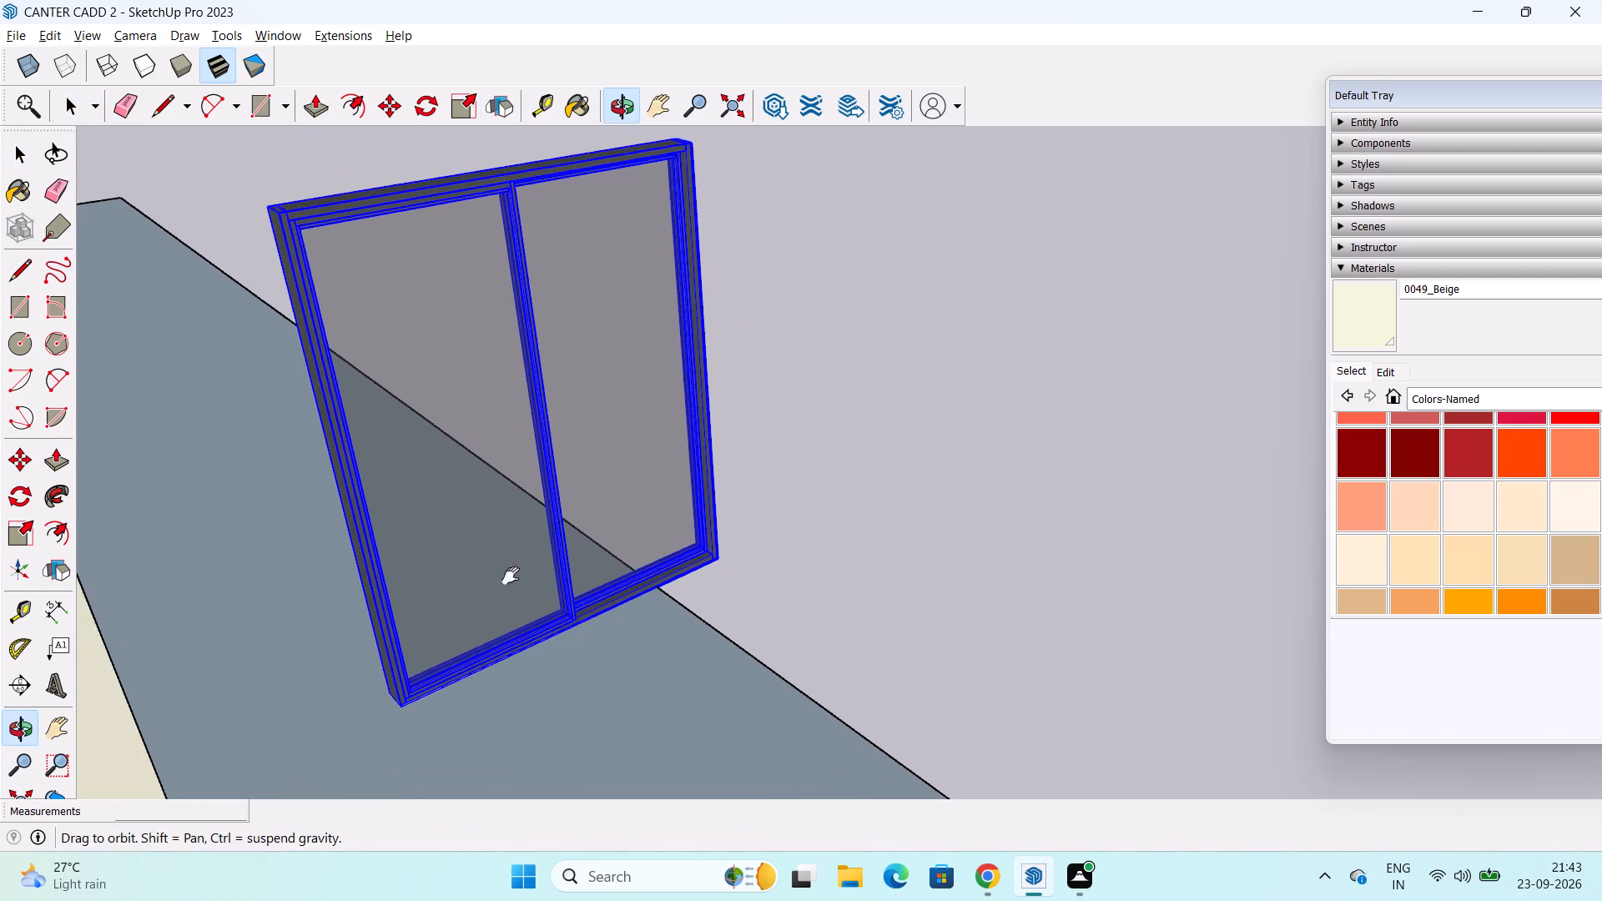
{"action": "middle_click_drag", "start_coordinate": [511, 576], "coordinate": [587, 485], "text": "shift"}
{"action": "key", "text": "m"}
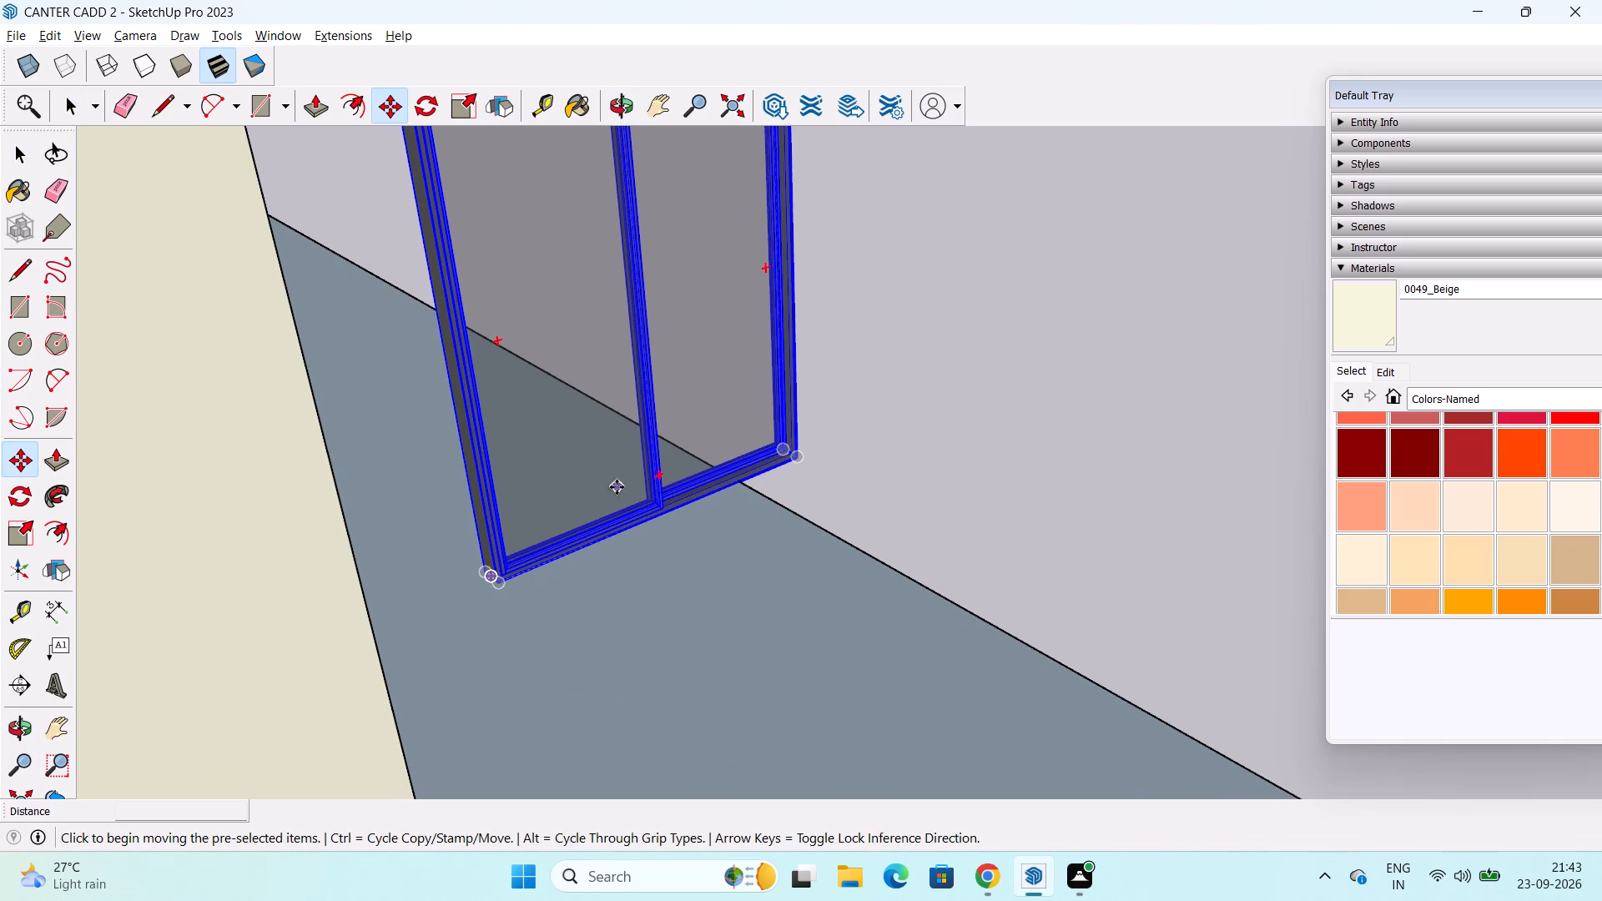
{"action": "left_click", "coordinate": [481, 571]}
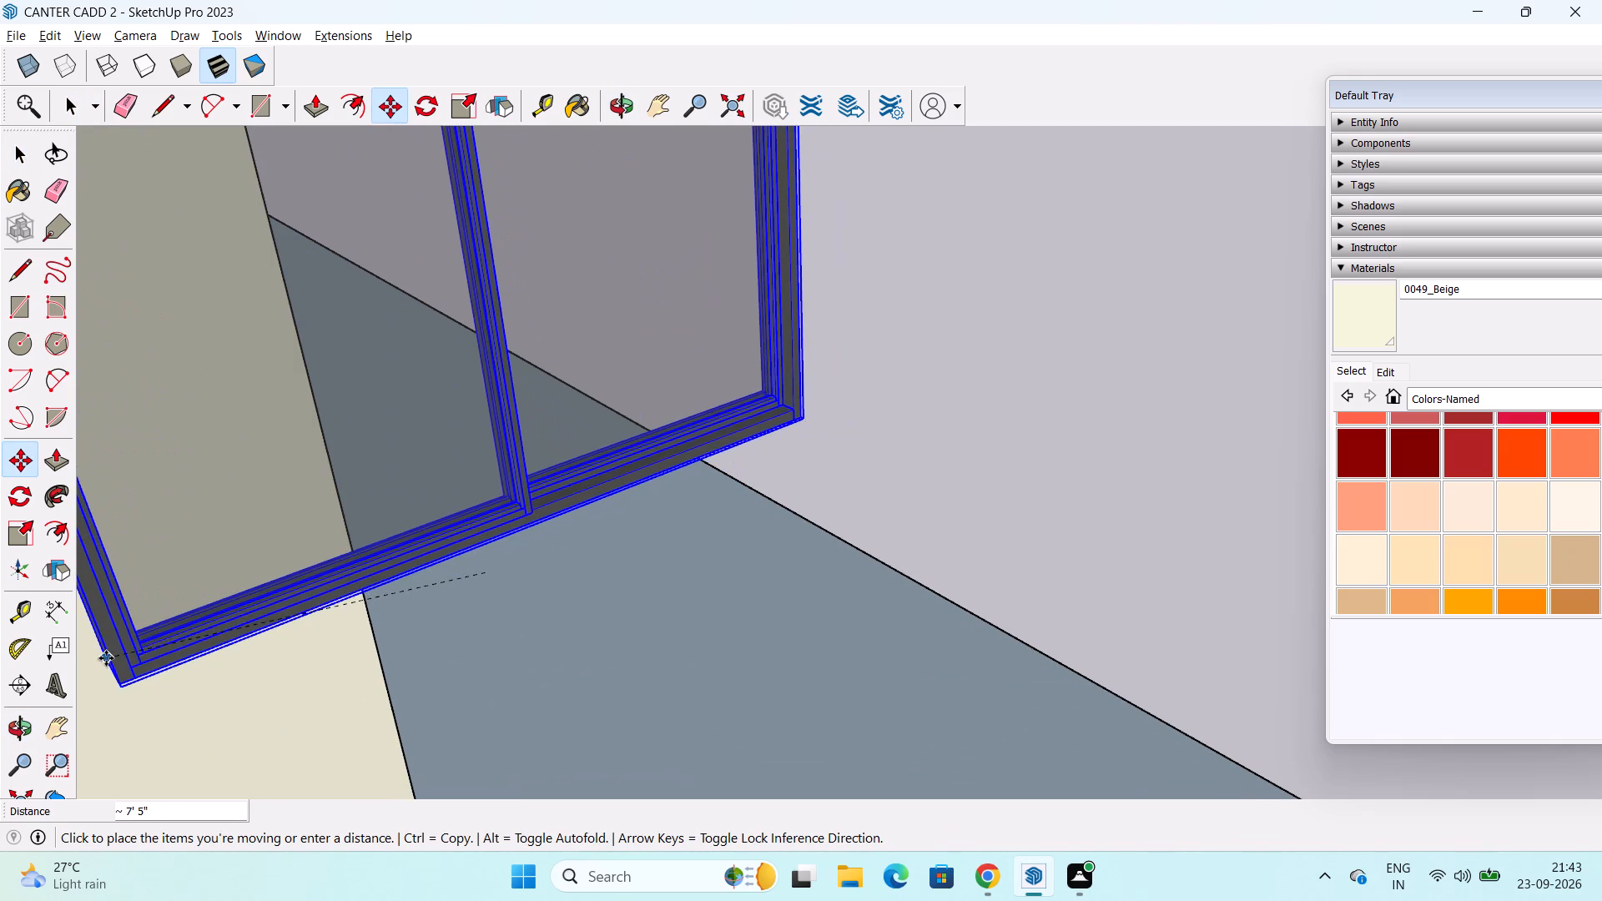
{"action": "middle_click_drag", "start_coordinate": [106, 658], "coordinate": [1027, 499], "text": "shift"}
{"action": "scroll", "coordinate": [908, 534], "scroll_direction": "down", "scroll_amount": 5}
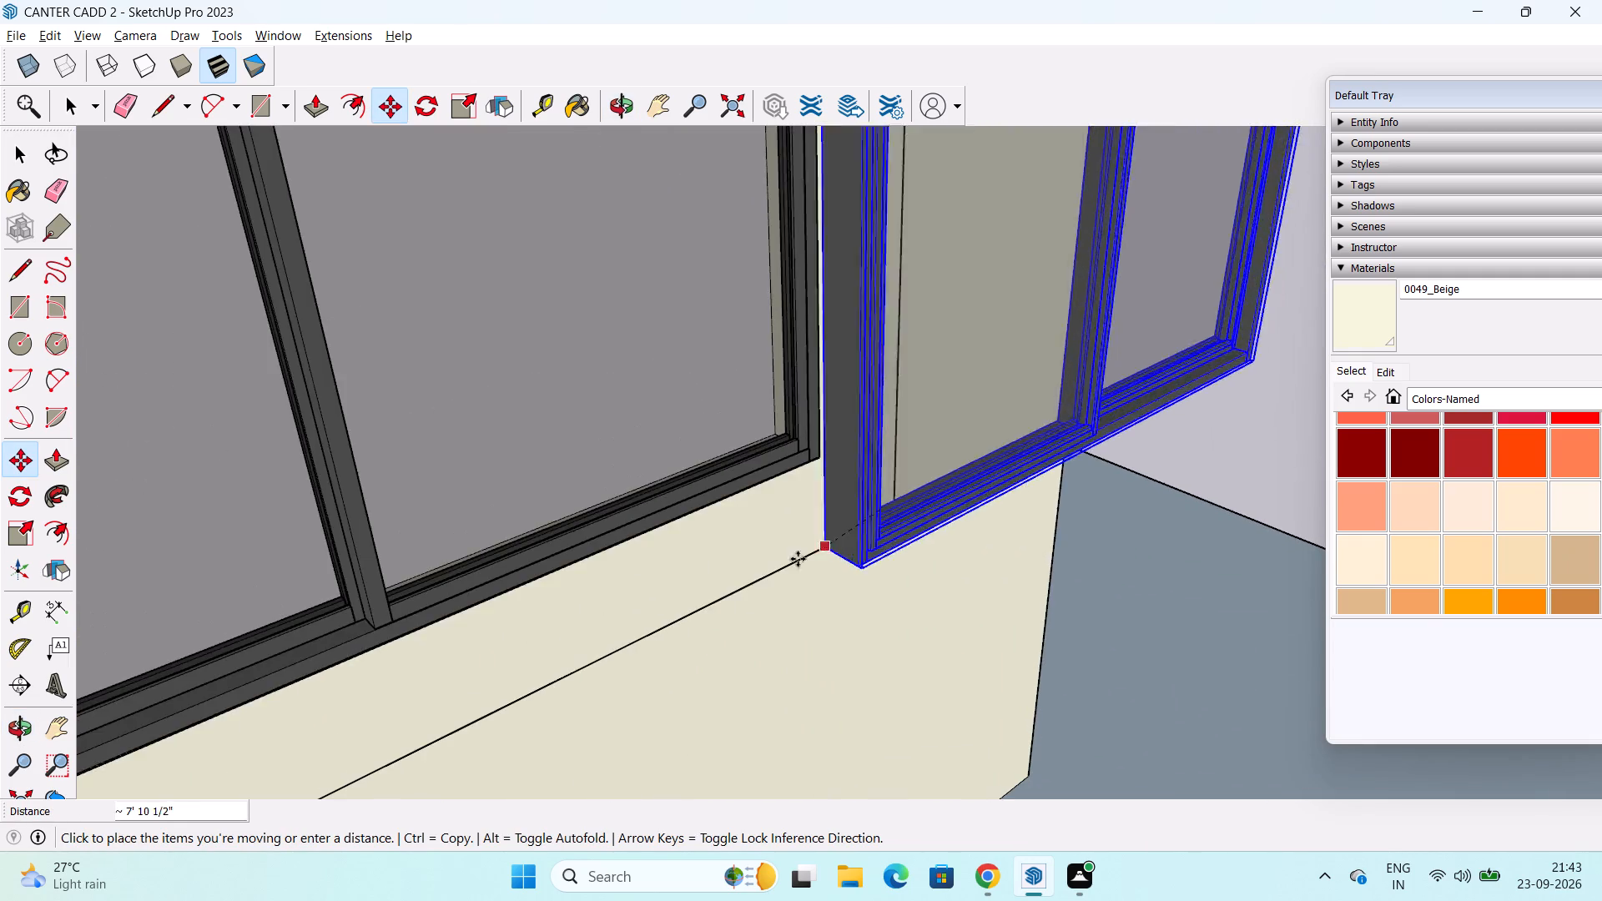
{"action": "scroll", "coordinate": [798, 559], "scroll_direction": "down", "scroll_amount": 7}
{"action": "scroll", "coordinate": [340, 602], "scroll_direction": "down", "scroll_amount": 3}
{"action": "middle_click_drag", "start_coordinate": [338, 602], "coordinate": [1317, 495]}
{"action": "scroll", "coordinate": [769, 576], "scroll_direction": "down", "scroll_amount": 7}
{"action": "middle_click_drag", "start_coordinate": [622, 643], "coordinate": [637, 464]}
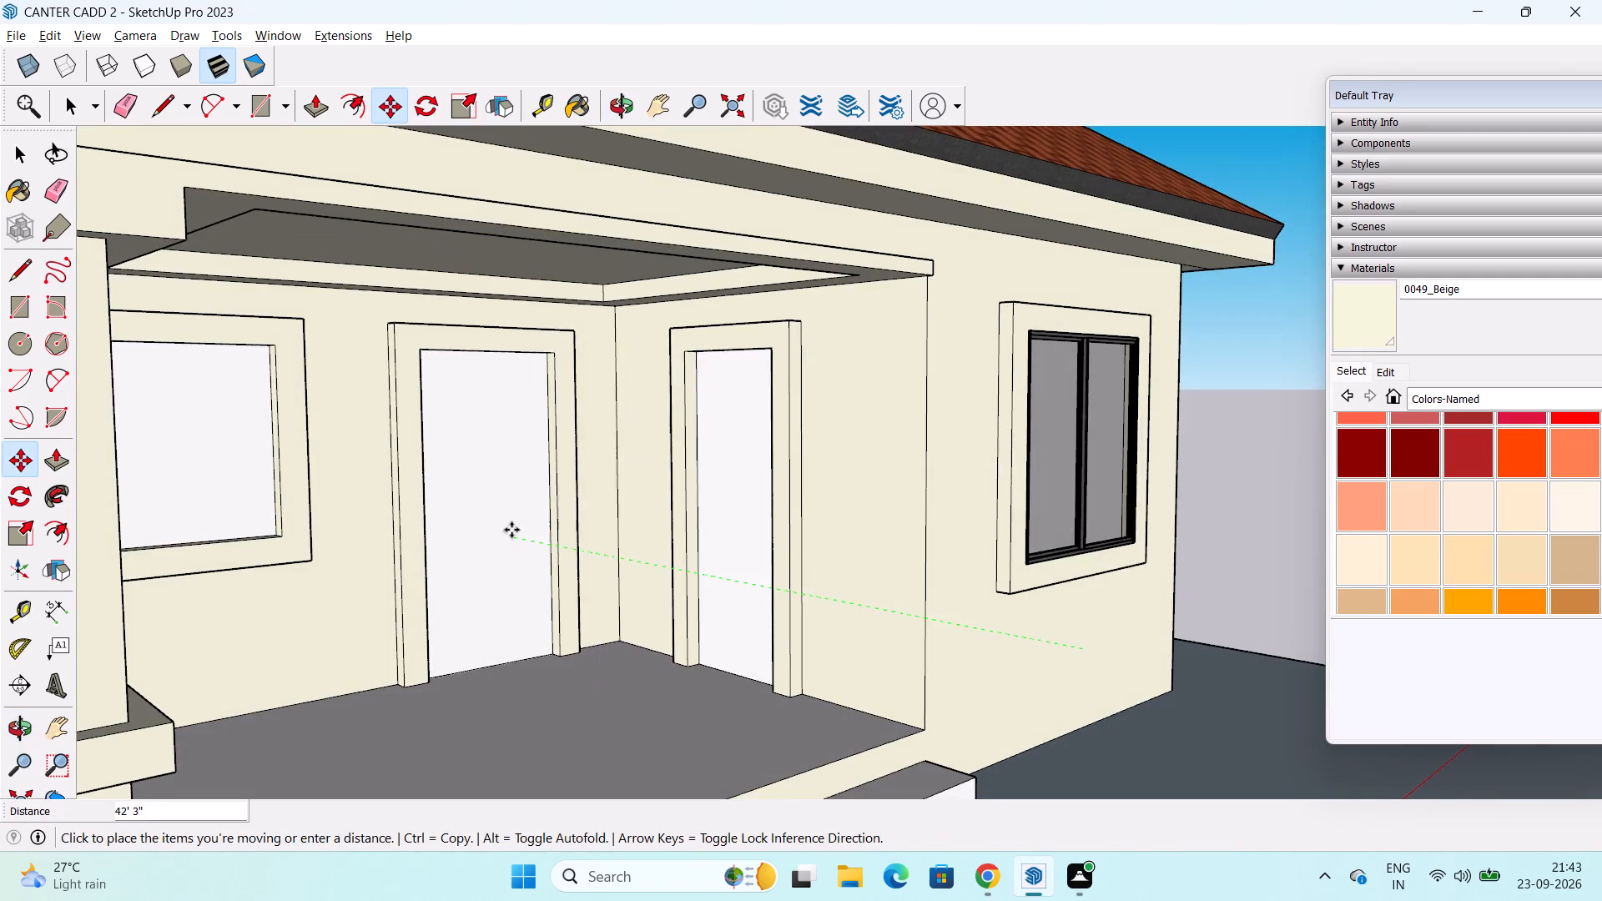
{"action": "middle_click_drag", "start_coordinate": [511, 530], "coordinate": [986, 461], "text": "shift"}
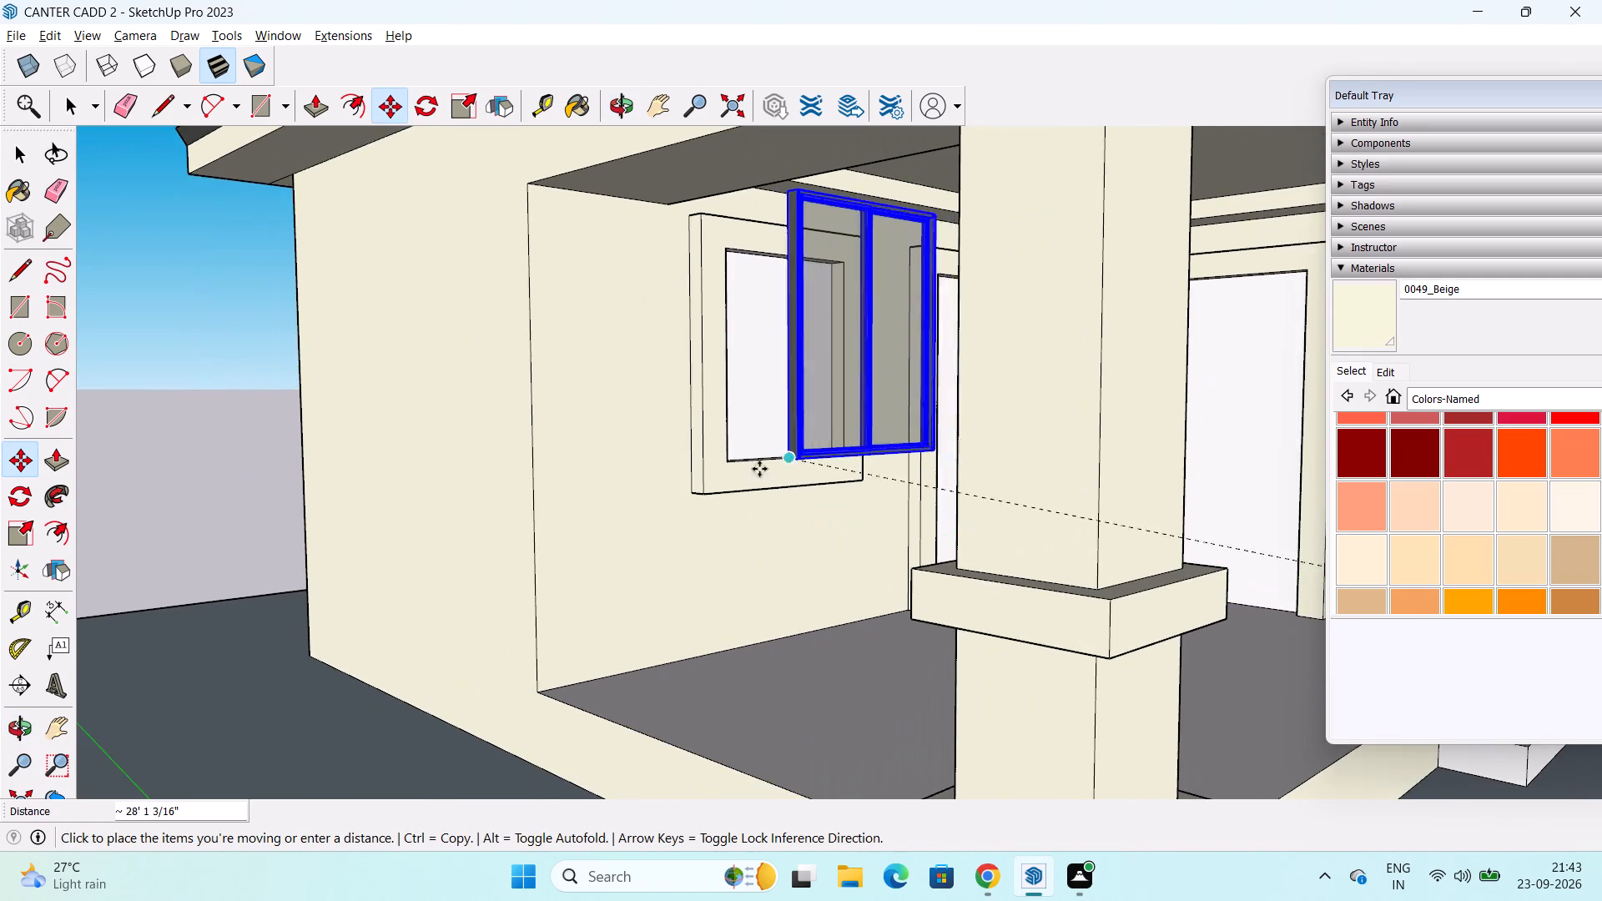
{"action": "scroll", "coordinate": [759, 469], "scroll_direction": "up", "scroll_amount": 10}
{"action": "middle_click_drag", "start_coordinate": [743, 456], "coordinate": [548, 610]}
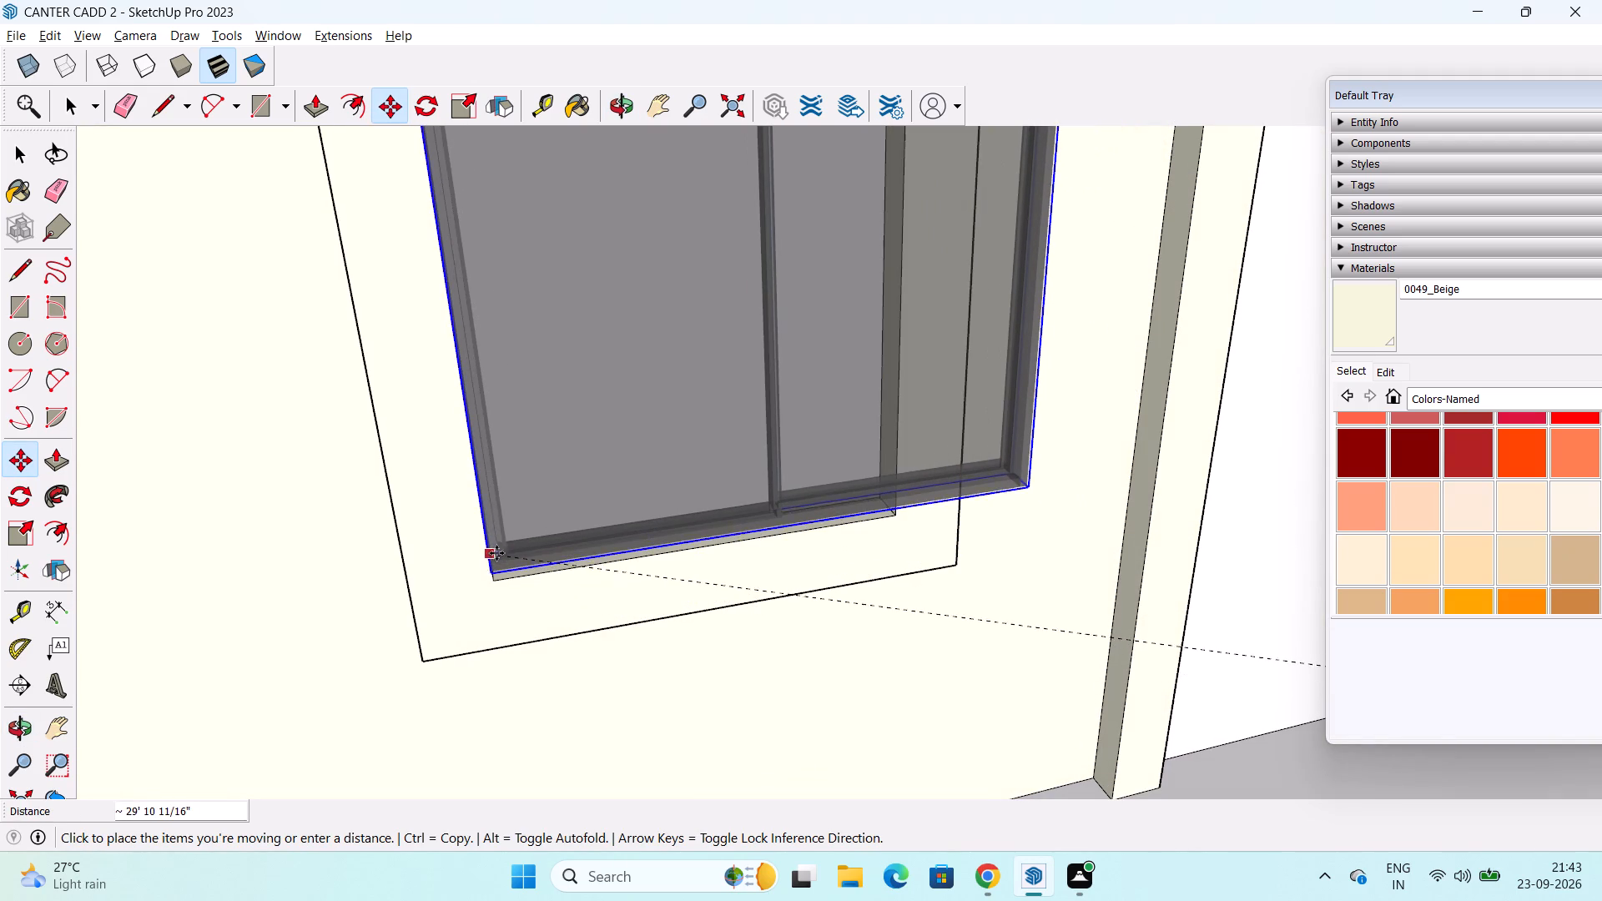
{"action": "middle_click_drag", "start_coordinate": [498, 554], "coordinate": [433, 442]}
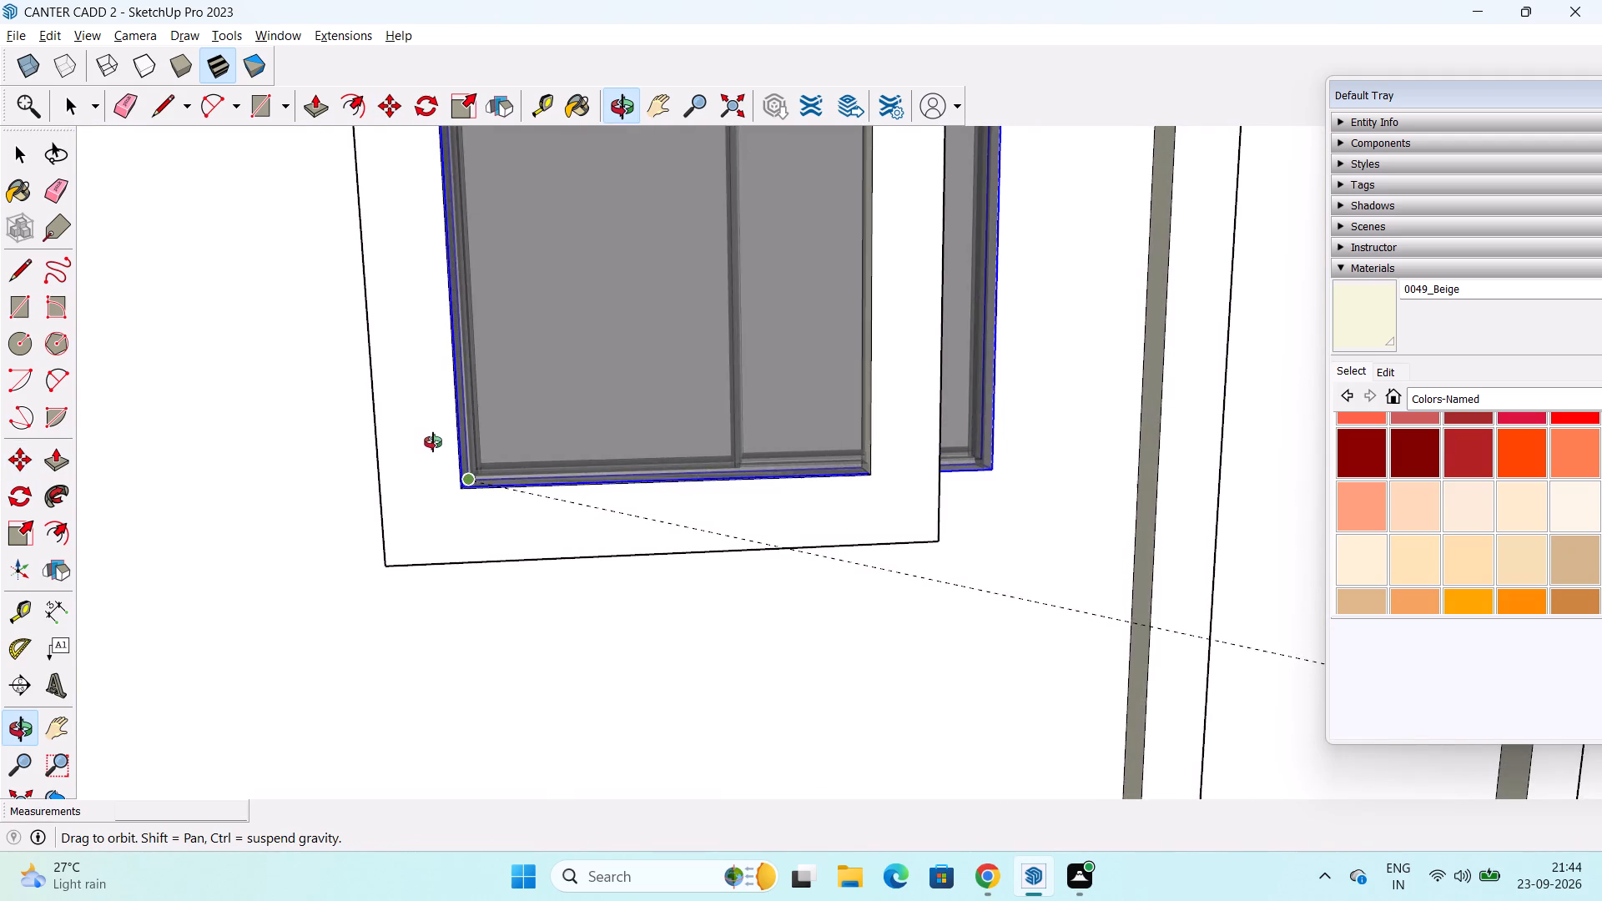
{"action": "middle_click_drag", "start_coordinate": [433, 442], "coordinate": [391, 596]}
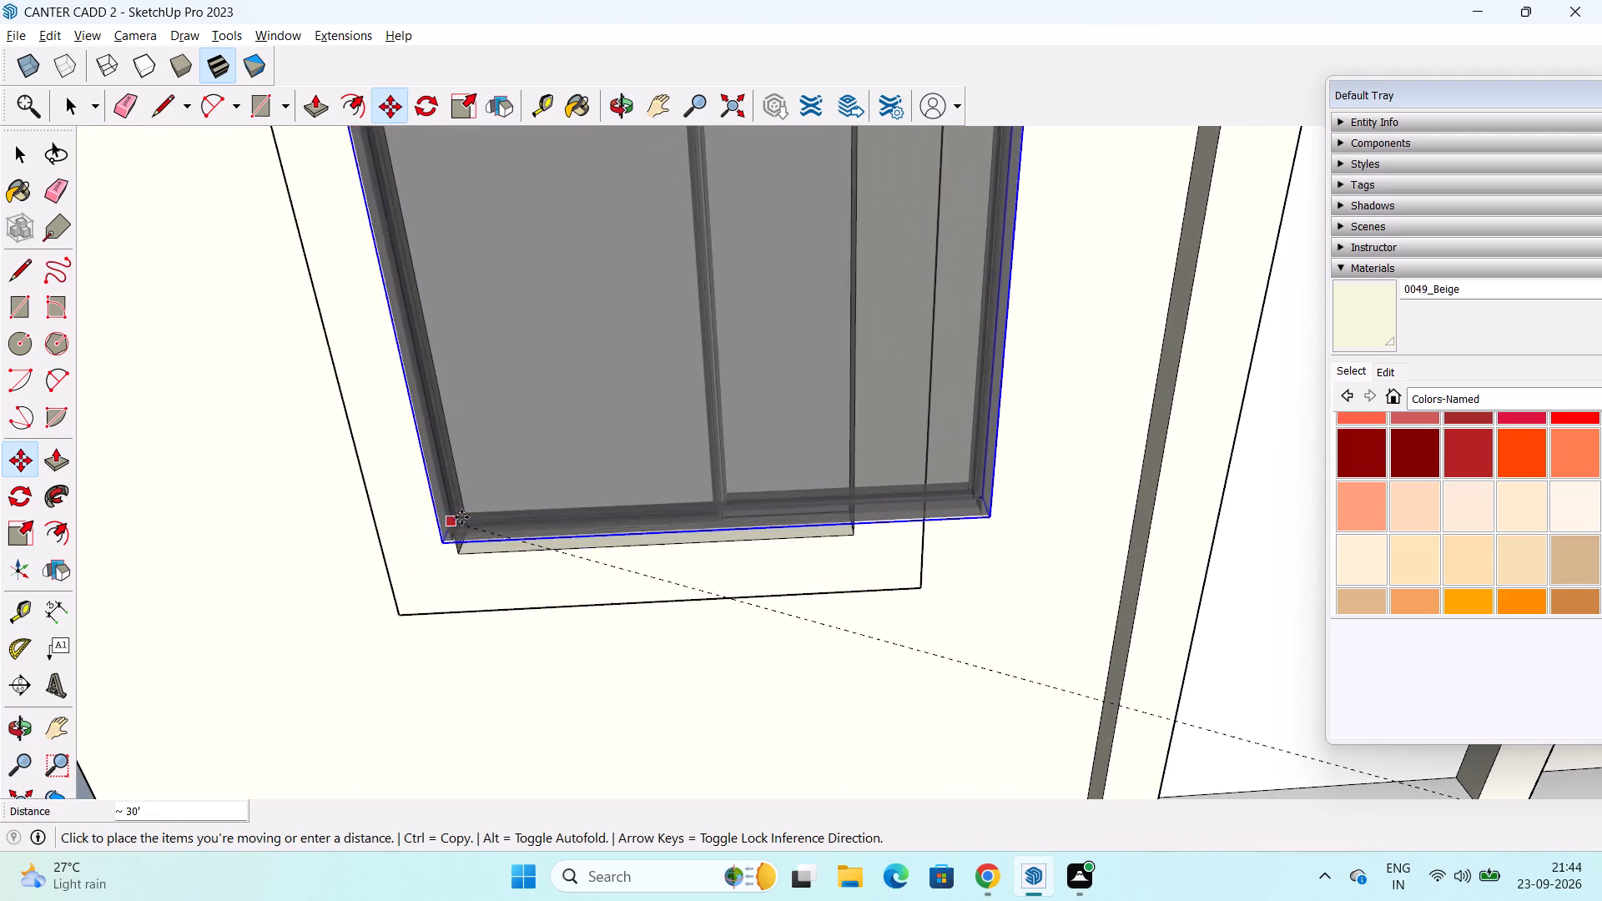
{"action": "left_click", "coordinate": [466, 528]}
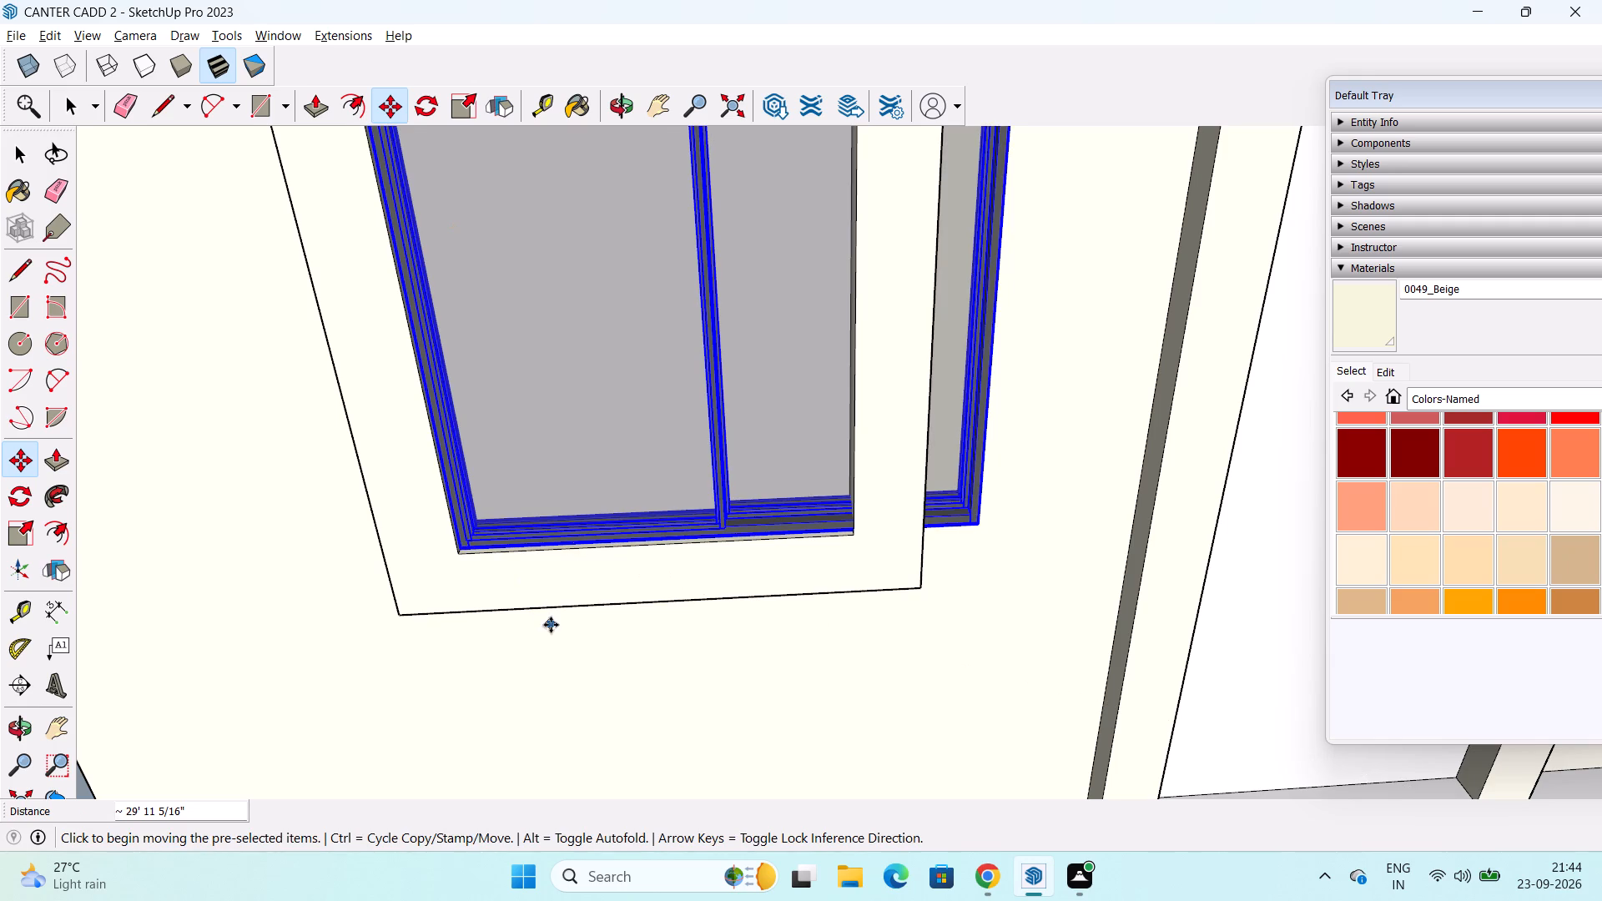
Scale the porch window to about 0.75 of its width along the red axis, up to the opening's far side edge.
{"action": "middle_click", "coordinate": [551, 625]}
{"action": "scroll", "coordinate": [544, 621], "scroll_direction": "down", "scroll_amount": 3}
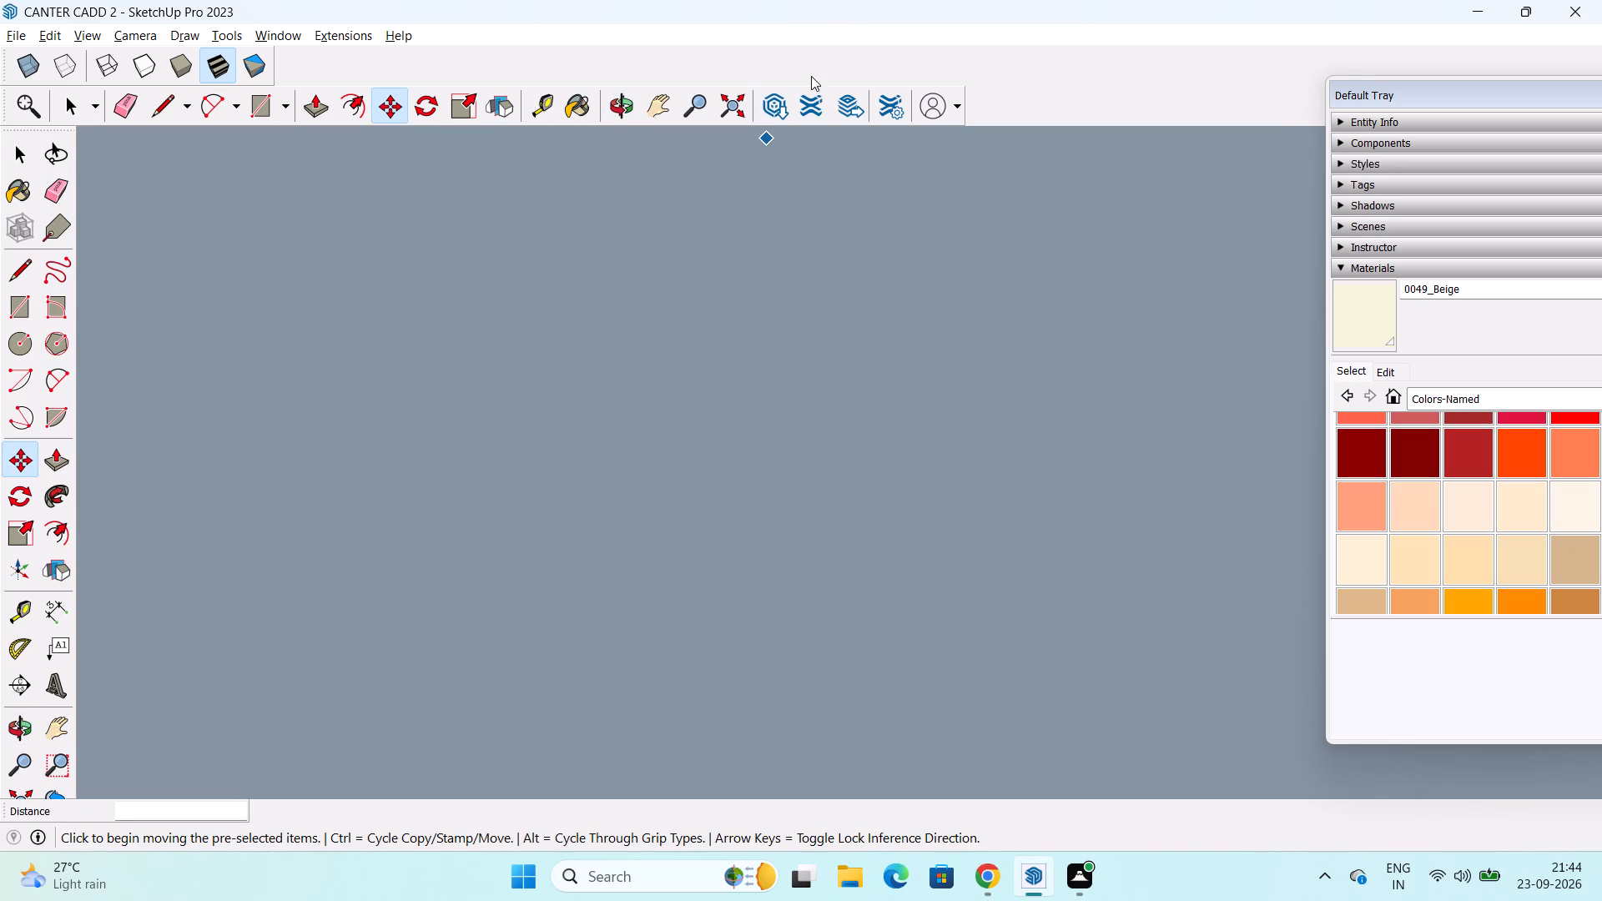
{"action": "left_click", "coordinate": [724, 89]}
{"action": "middle_click_drag", "start_coordinate": [658, 302], "coordinate": [671, 174]}
{"action": "scroll", "coordinate": [769, 462], "scroll_direction": "up", "scroll_amount": 3}
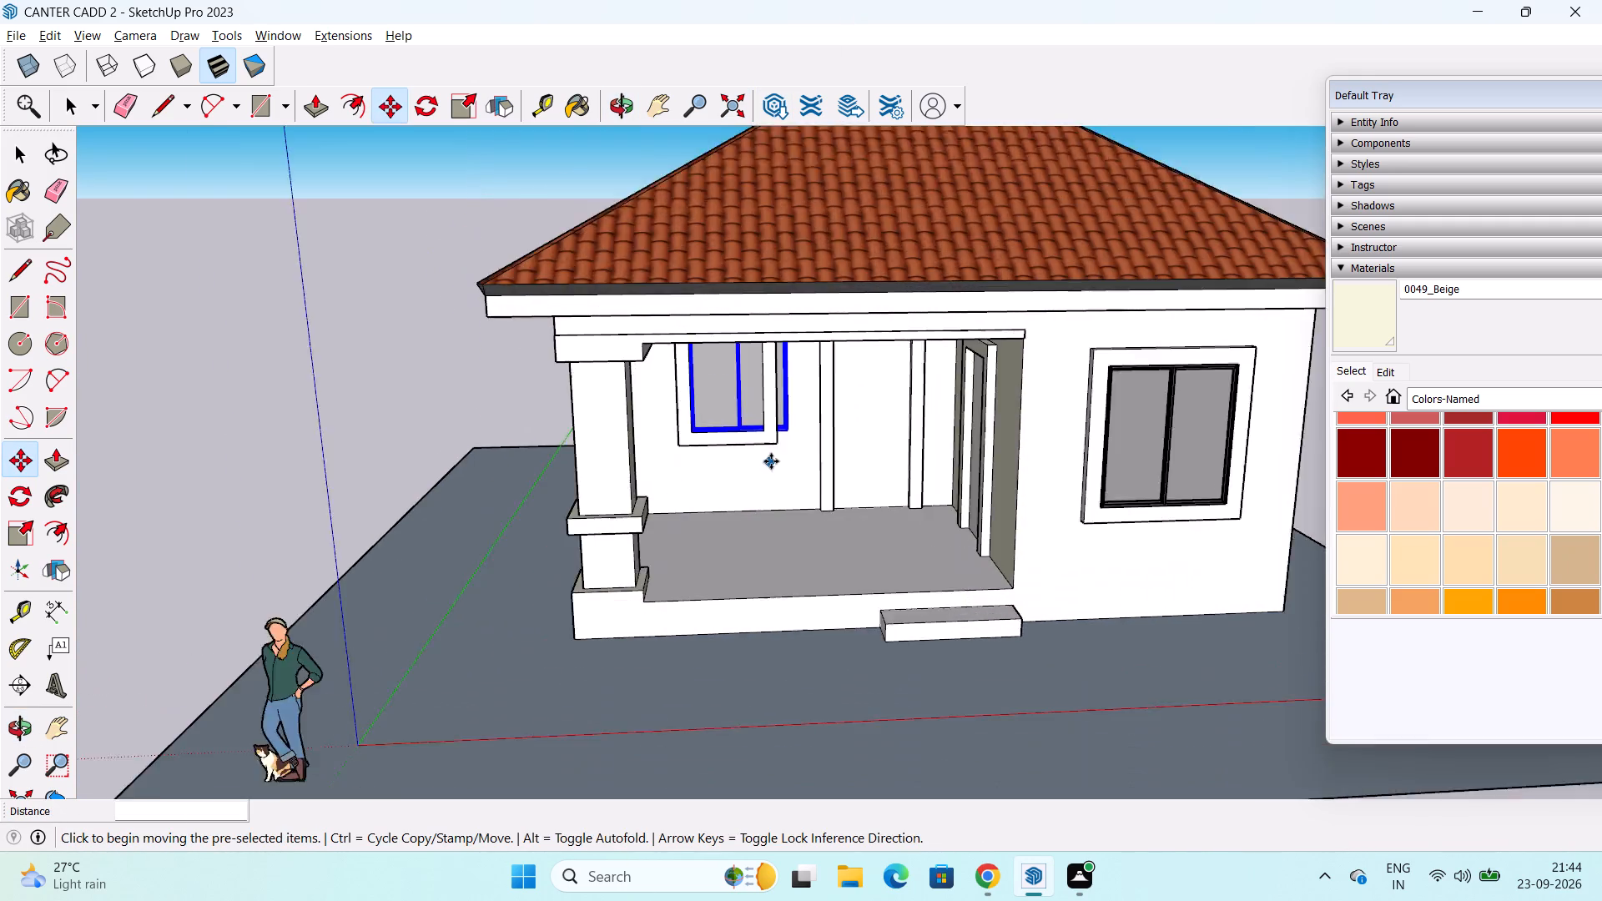
{"action": "scroll", "coordinate": [771, 461], "scroll_direction": "up", "scroll_amount": 7}
{"action": "middle_click_drag", "start_coordinate": [765, 390], "coordinate": [752, 485], "text": "shift"}
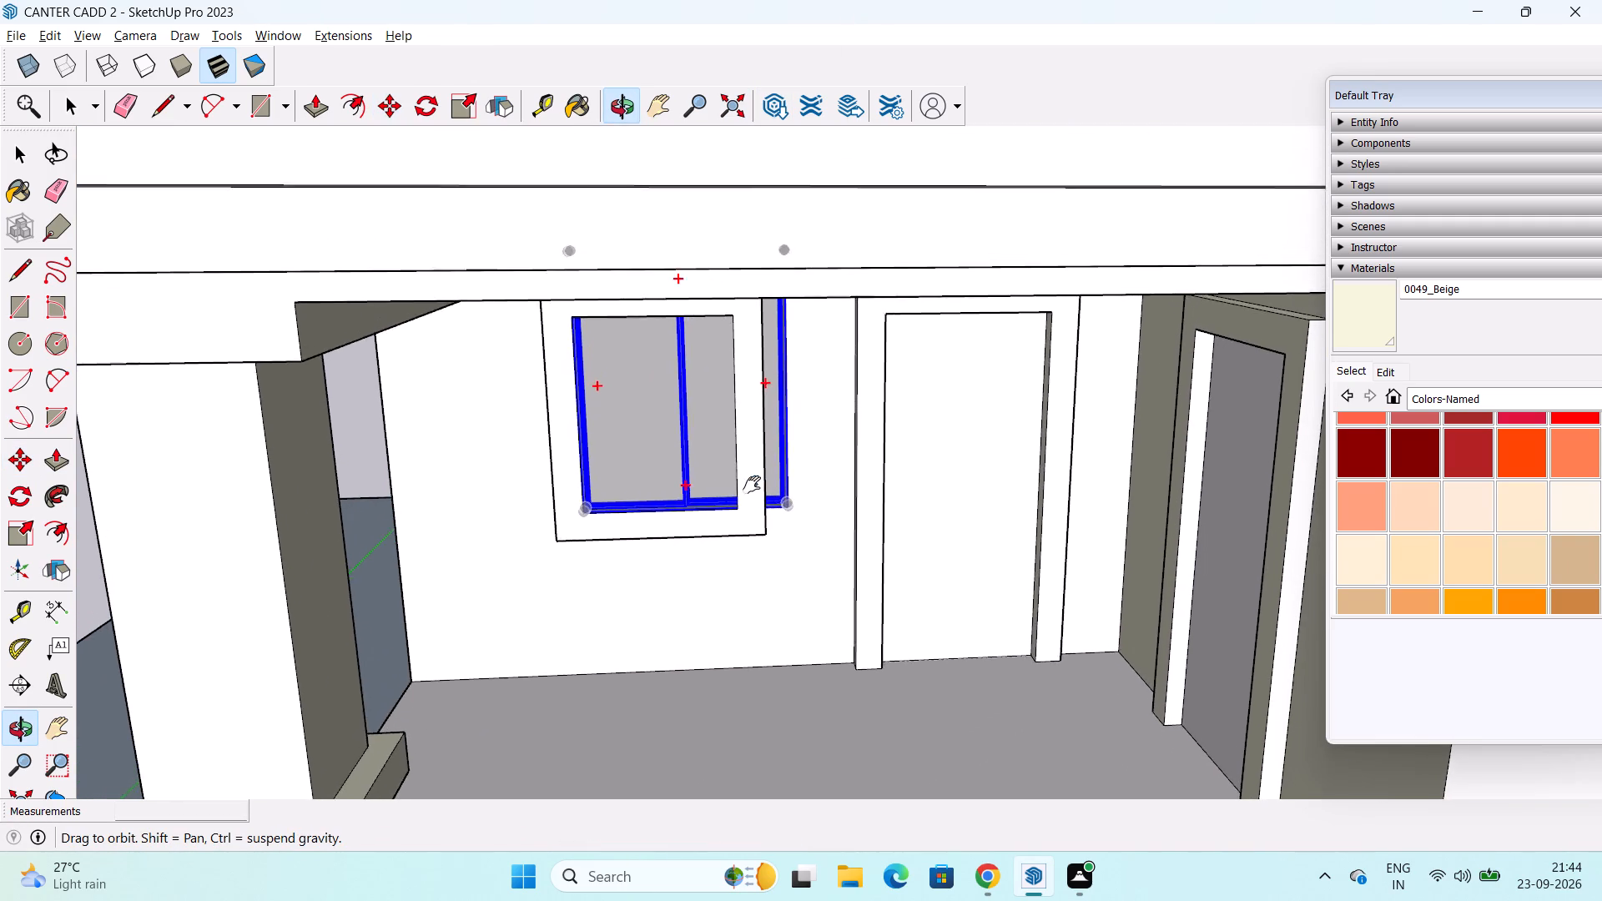
{"action": "middle_click_drag", "start_coordinate": [752, 485], "coordinate": [738, 474], "text": "shift"}
{"action": "scroll", "coordinate": [738, 471], "scroll_direction": "down", "scroll_amount": 3}
{"action": "middle_click_drag", "start_coordinate": [738, 490], "coordinate": [743, 379]}
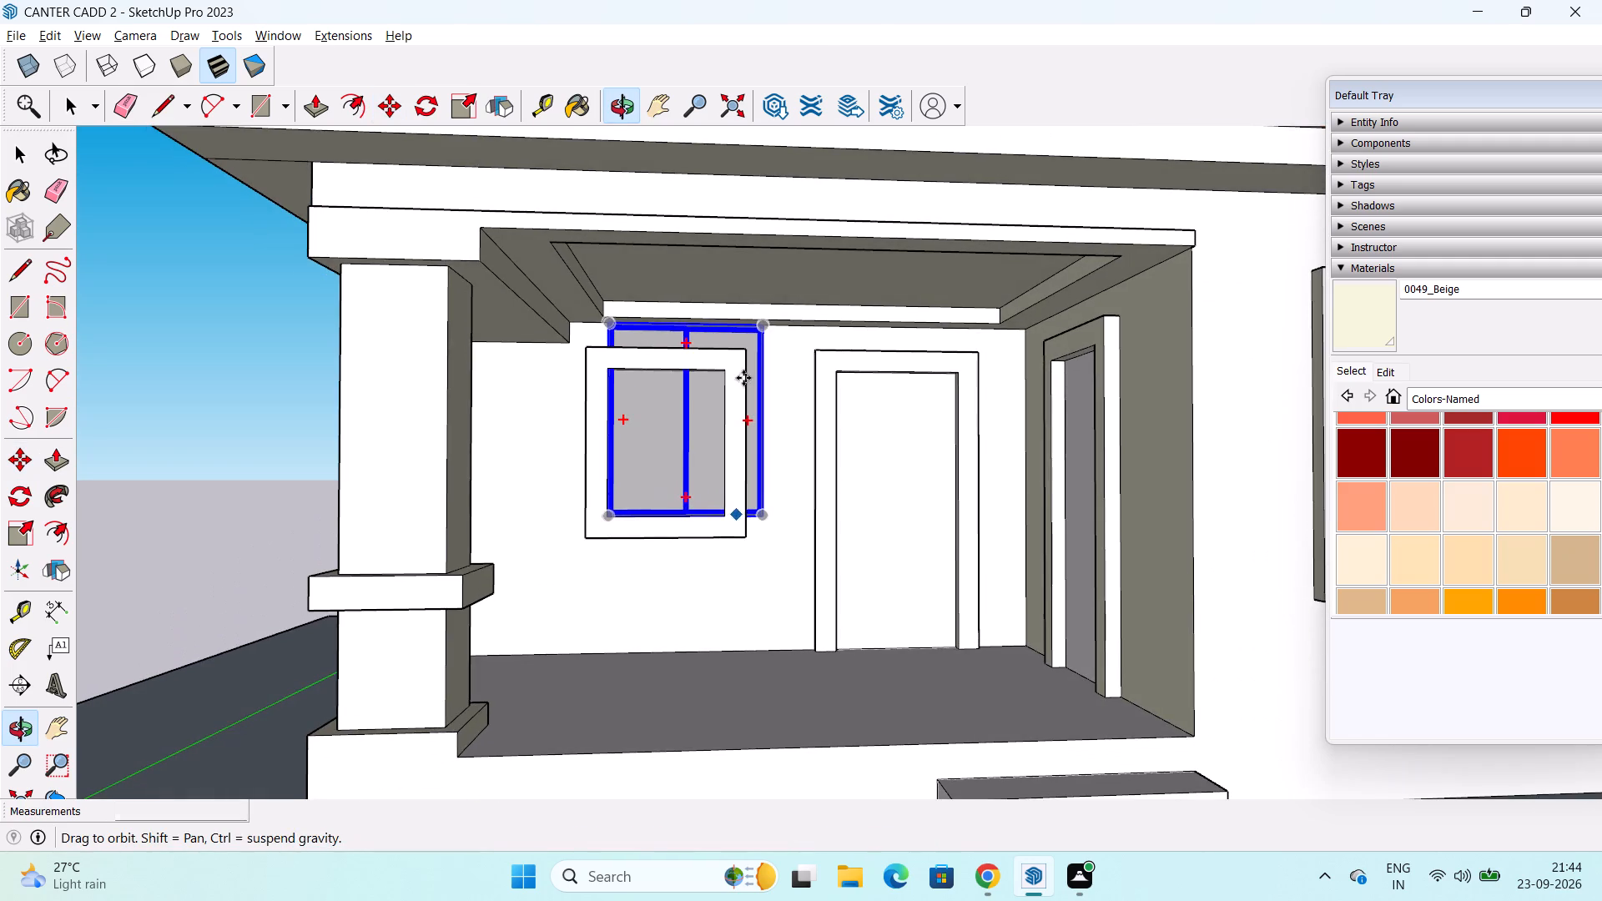
{"action": "middle_click_drag", "start_coordinate": [746, 379], "coordinate": [723, 535], "text": "shift"}
{"action": "scroll", "coordinate": [727, 516], "scroll_direction": "up", "scroll_amount": 5}
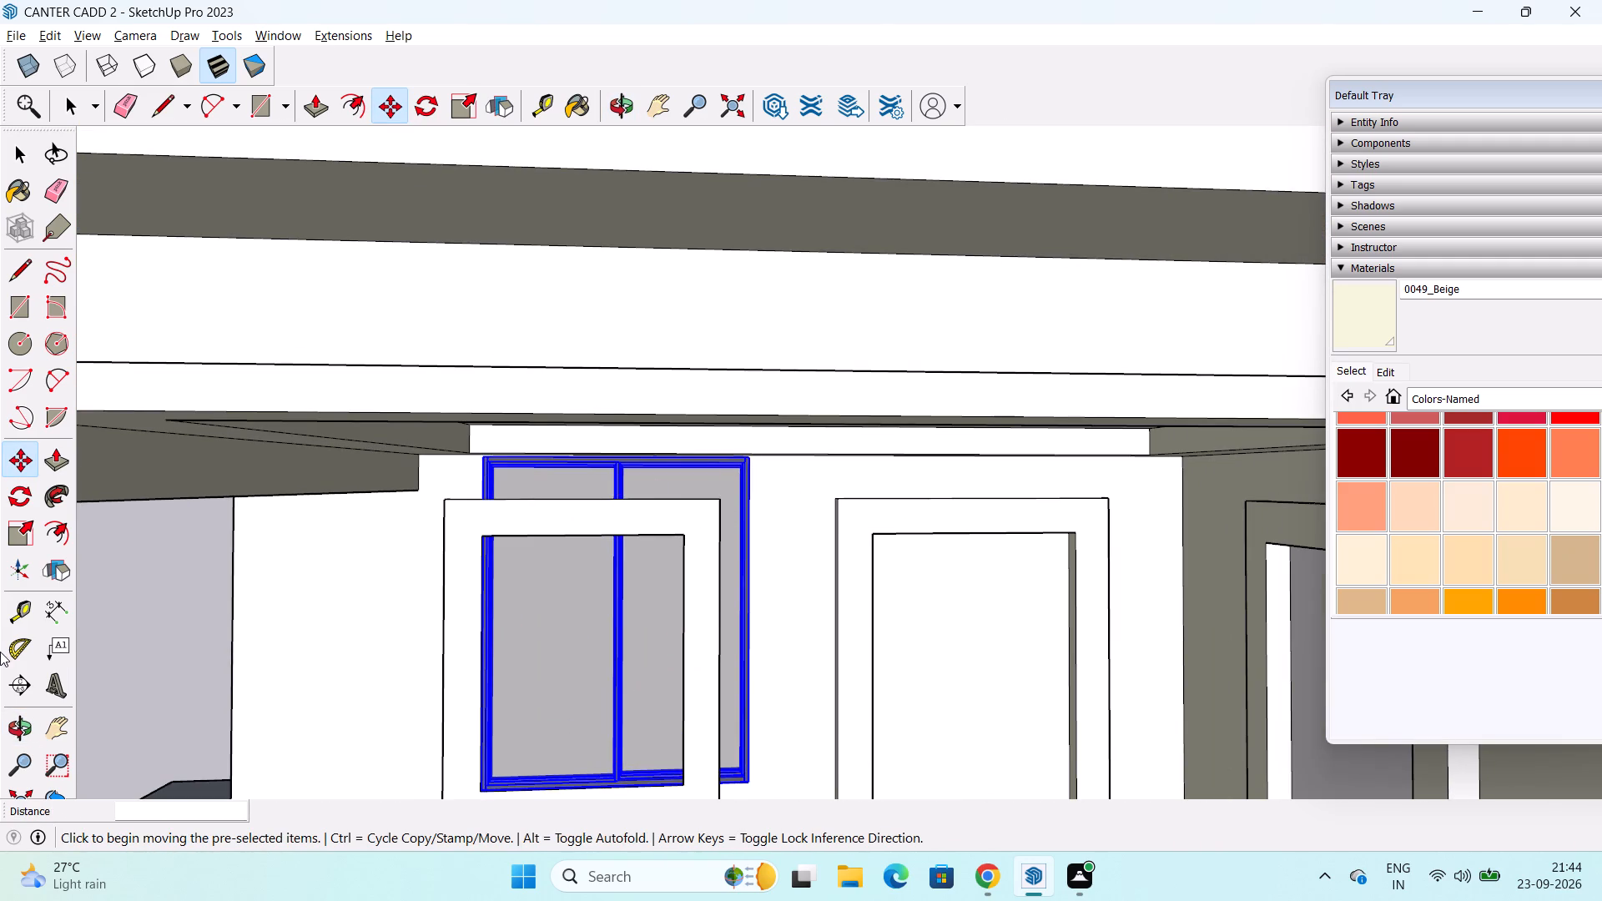
{"action": "left_click", "coordinate": [21, 524]}
{"action": "scroll", "coordinate": [599, 469], "scroll_direction": "up", "scroll_amount": 2}
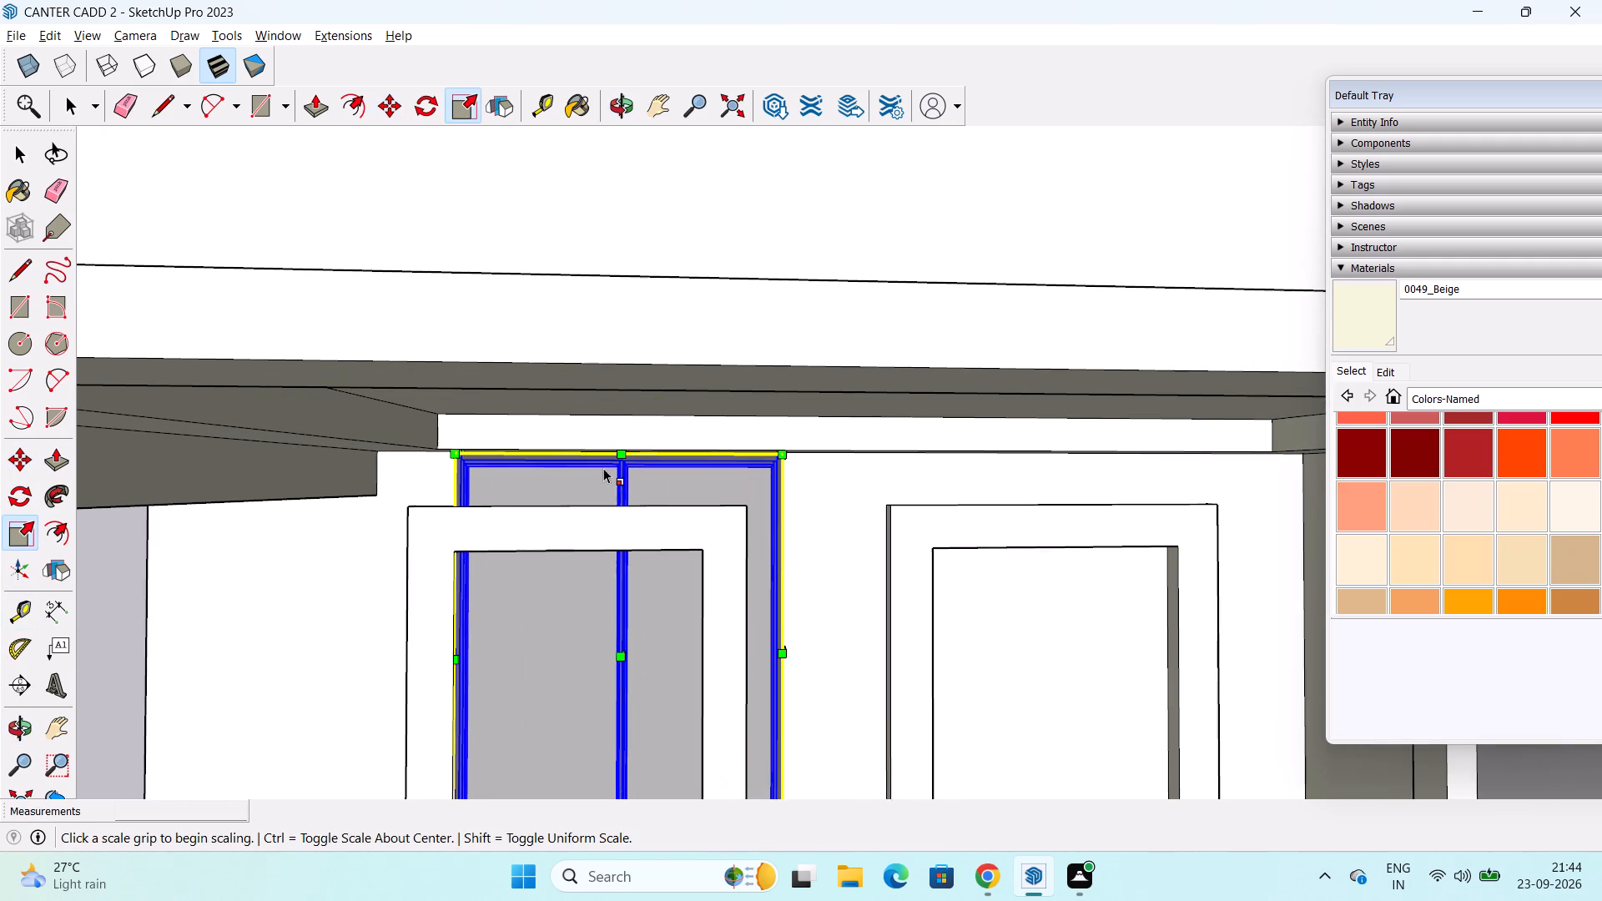
{"action": "middle_click_drag", "start_coordinate": [831, 659], "coordinate": [684, 670]}
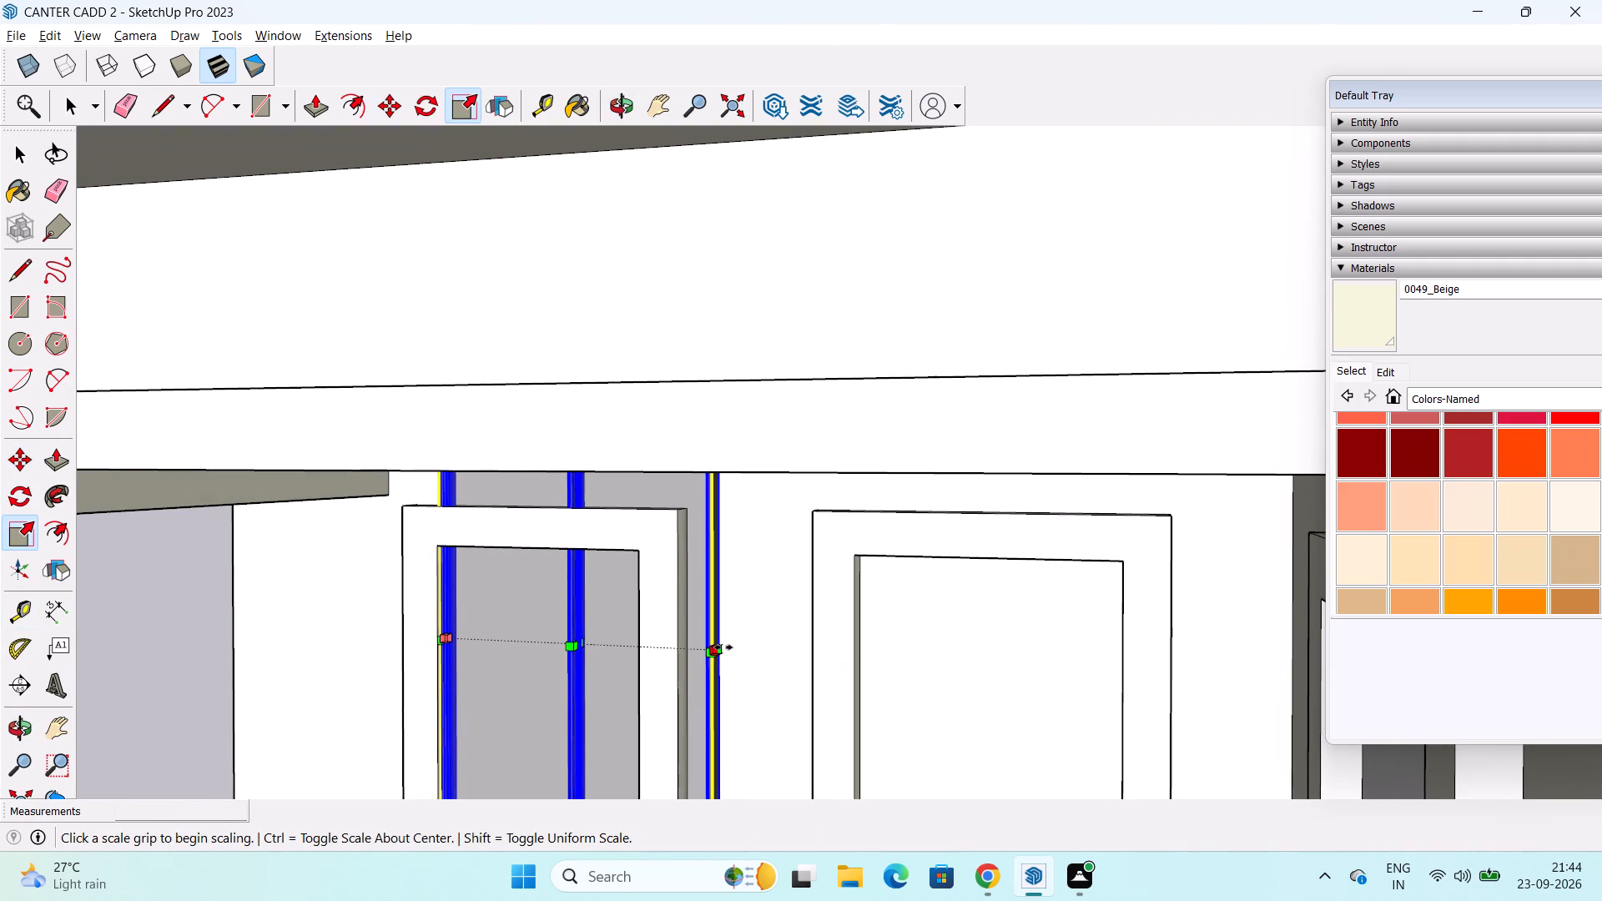
{"action": "left_click_drag", "start_coordinate": [723, 647], "coordinate": [632, 652]}
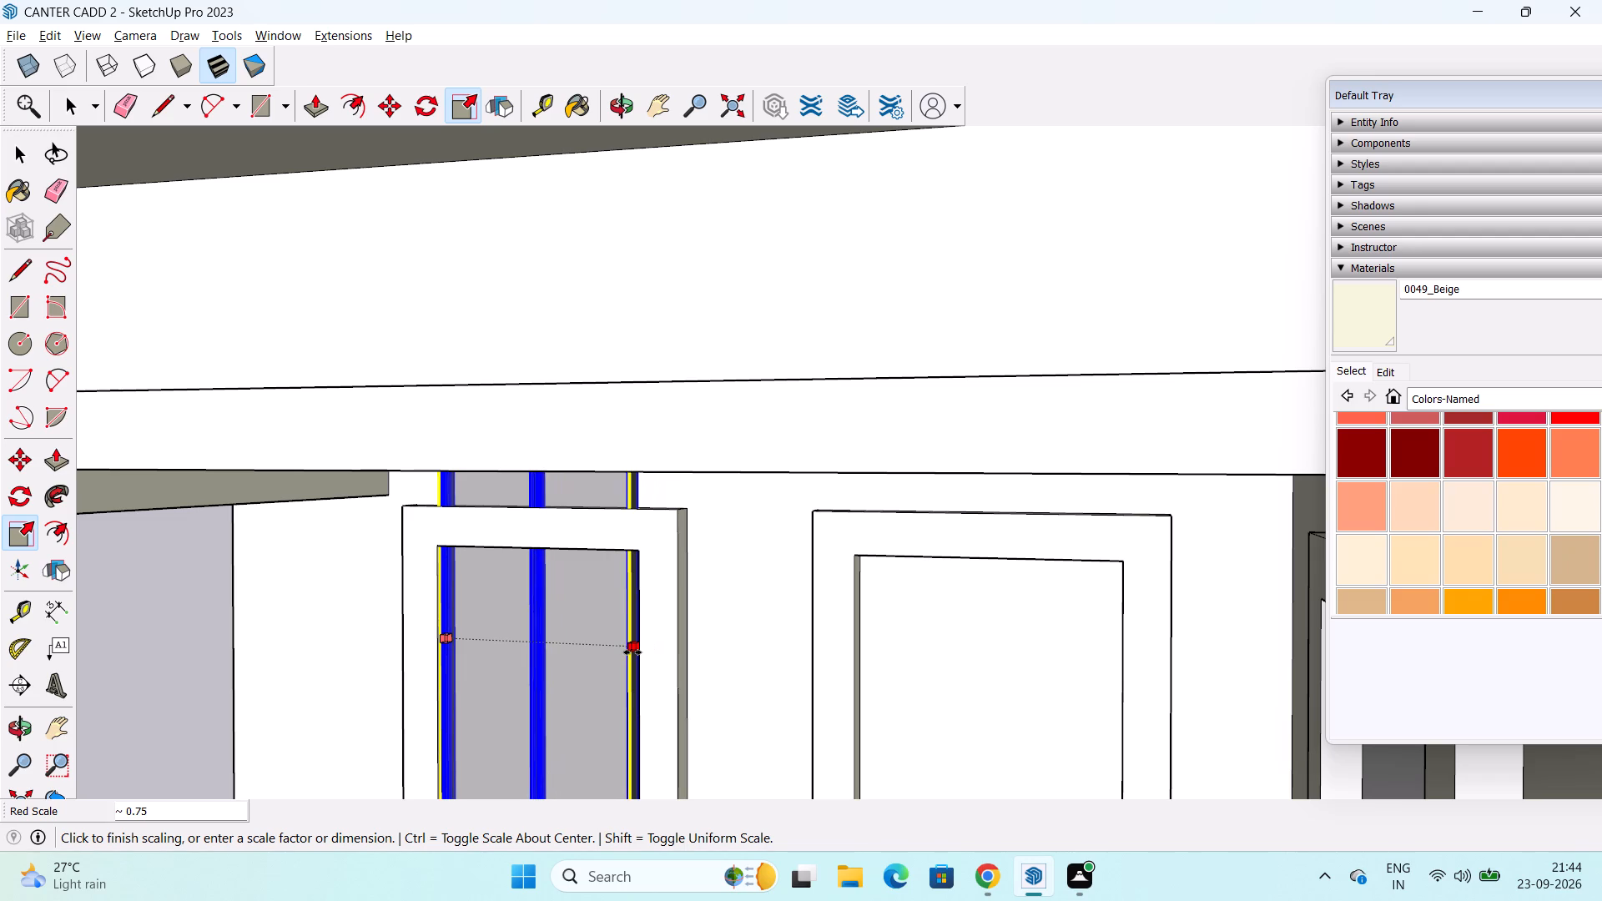
{"action": "left_click_drag", "start_coordinate": [632, 652], "coordinate": [637, 647]}
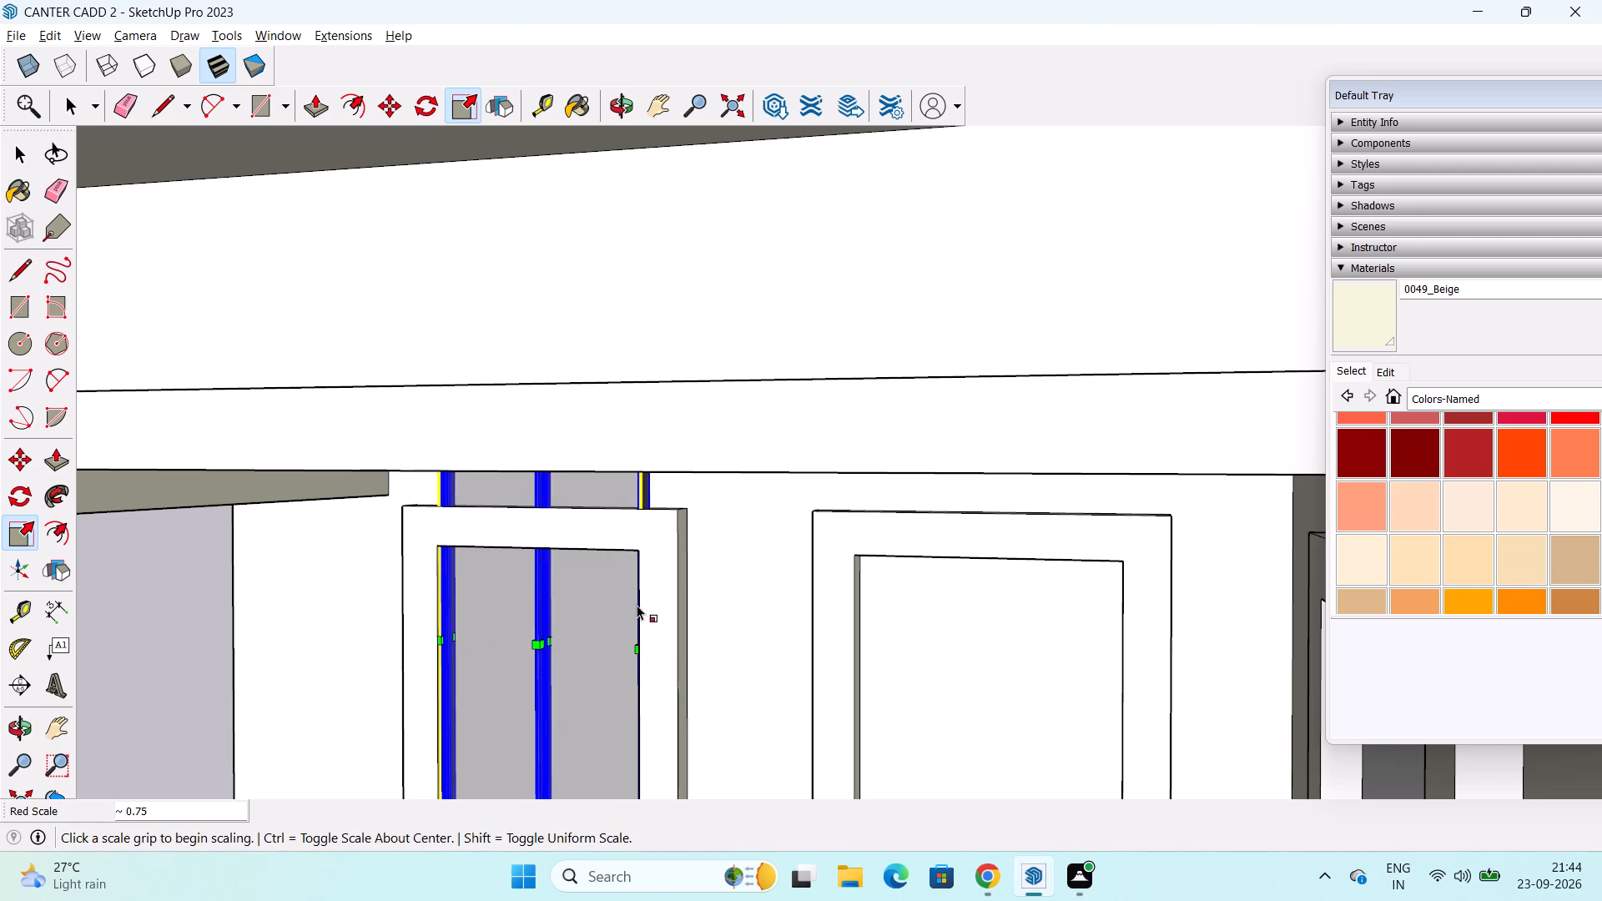
Scale the porch window down in height along the blue axis to the opening's top edge, and deselect it.
{"action": "middle_click_drag", "start_coordinate": [631, 580], "coordinate": [642, 507]}
{"action": "scroll", "coordinate": [636, 482], "scroll_direction": "up", "scroll_amount": 8}
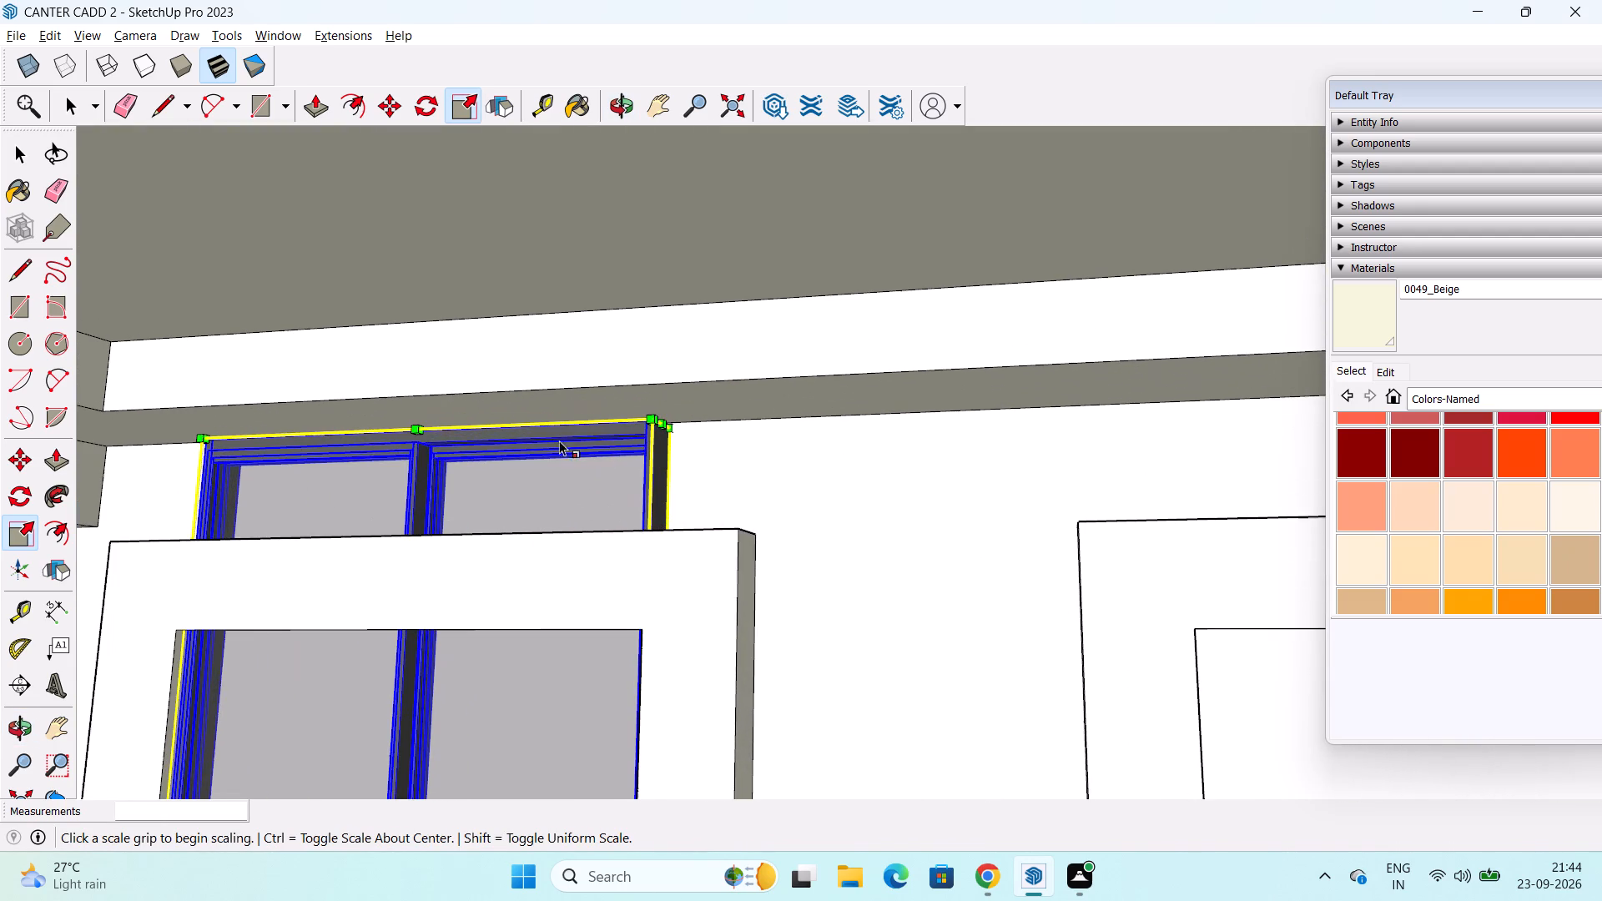
{"action": "left_click_drag", "start_coordinate": [435, 444], "coordinate": [418, 496]}
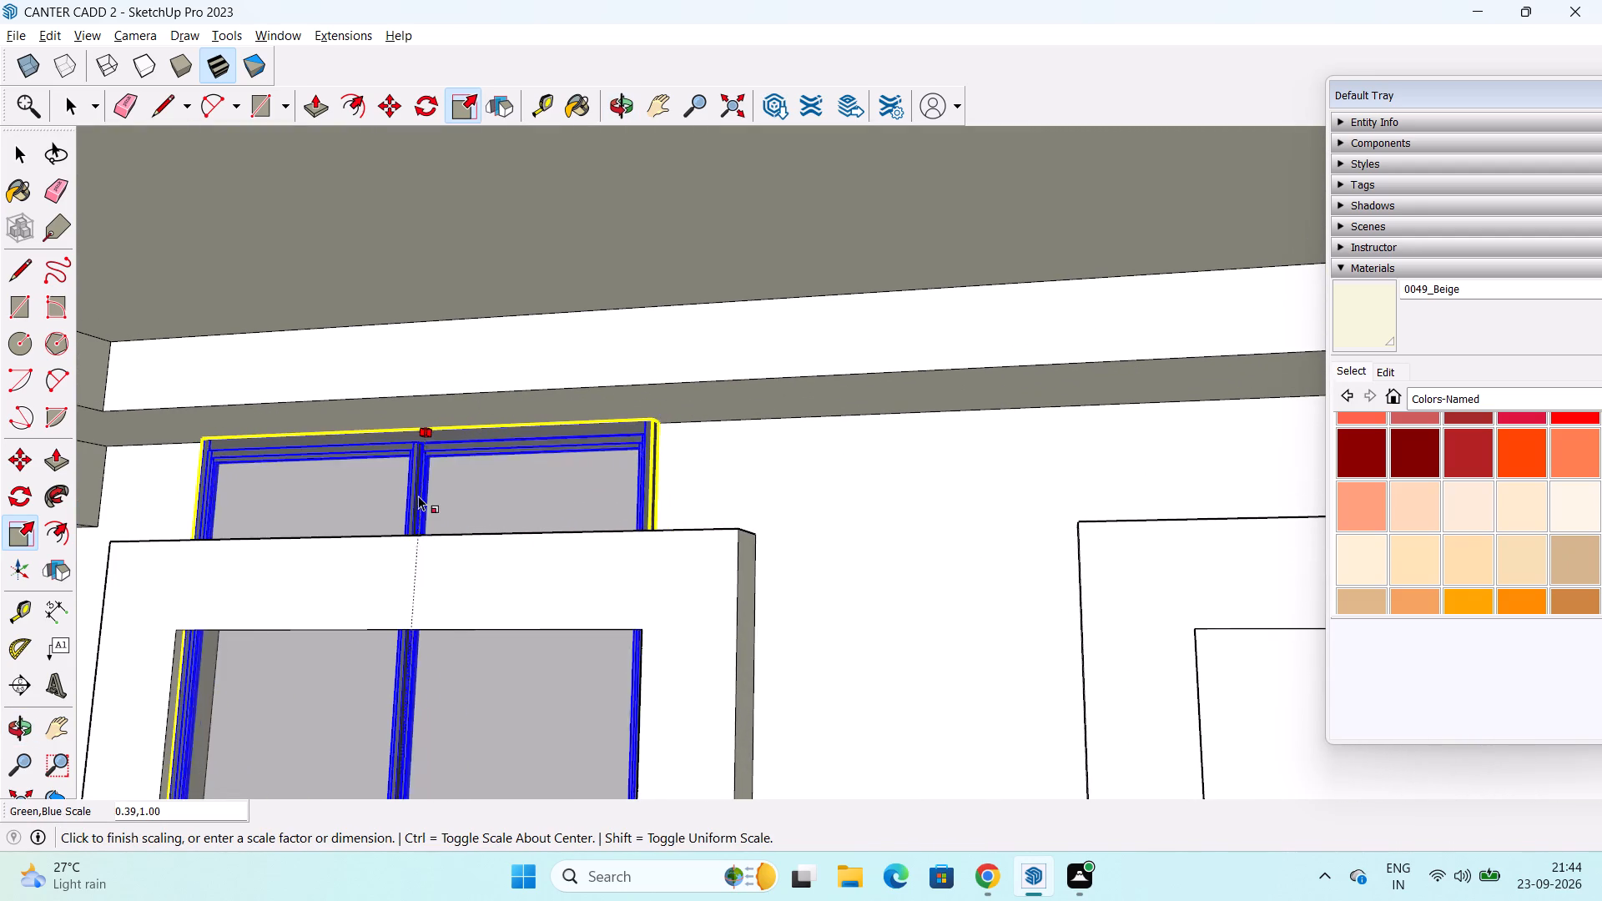
{"action": "left_click_drag", "start_coordinate": [418, 496], "coordinate": [416, 522]}
{"action": "key", "text": "Escape"}
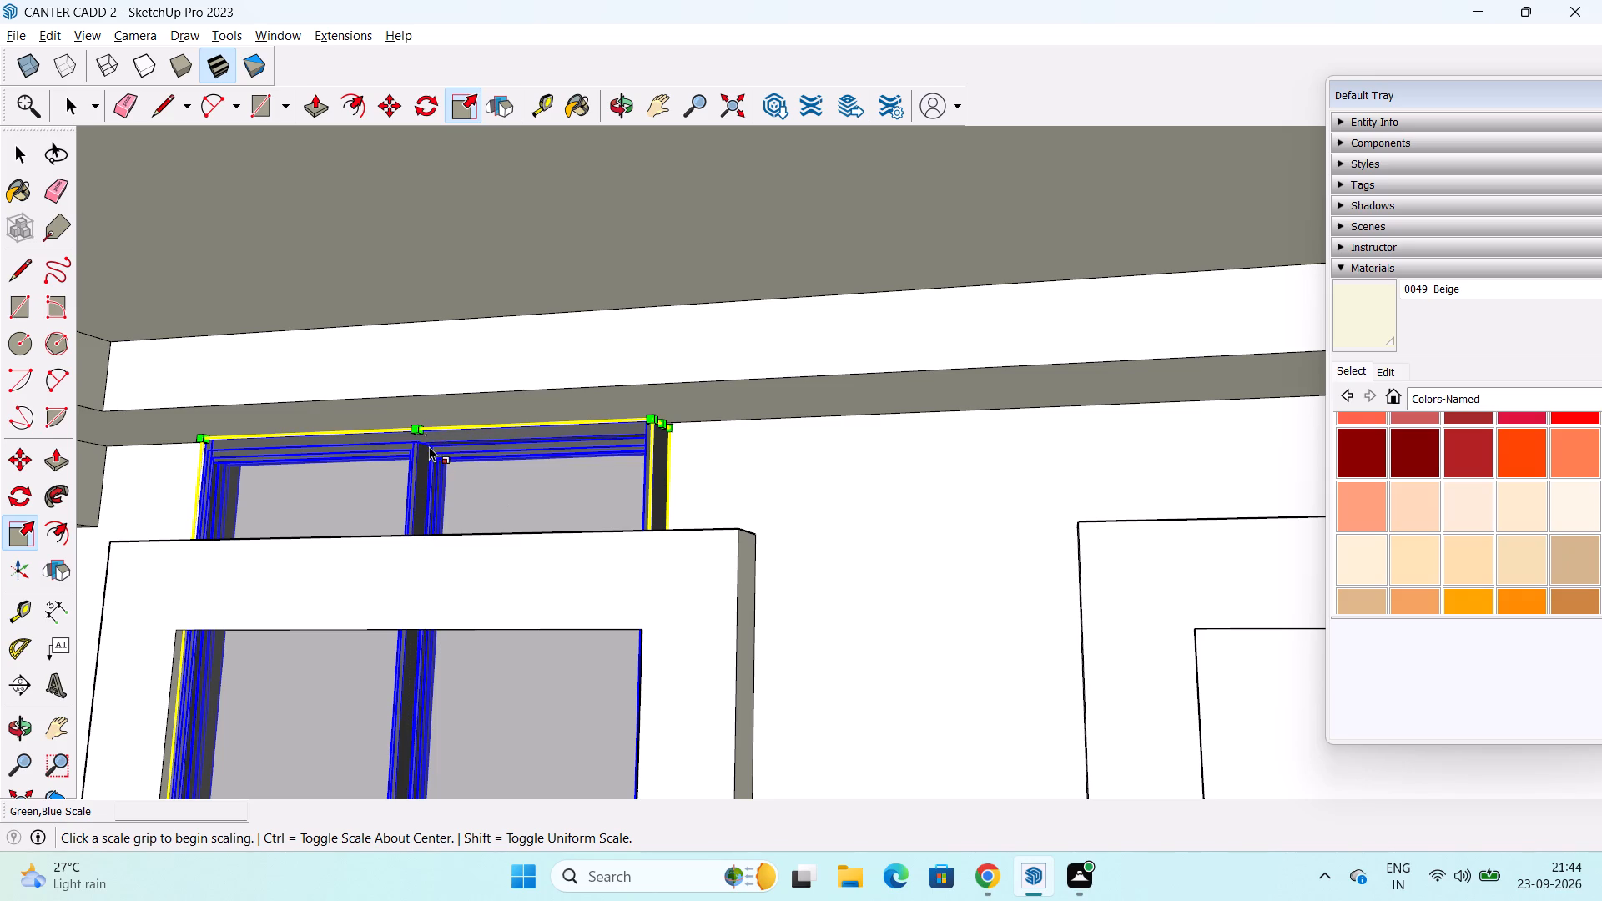
{"action": "left_click_drag", "start_coordinate": [427, 438], "coordinate": [416, 600]}
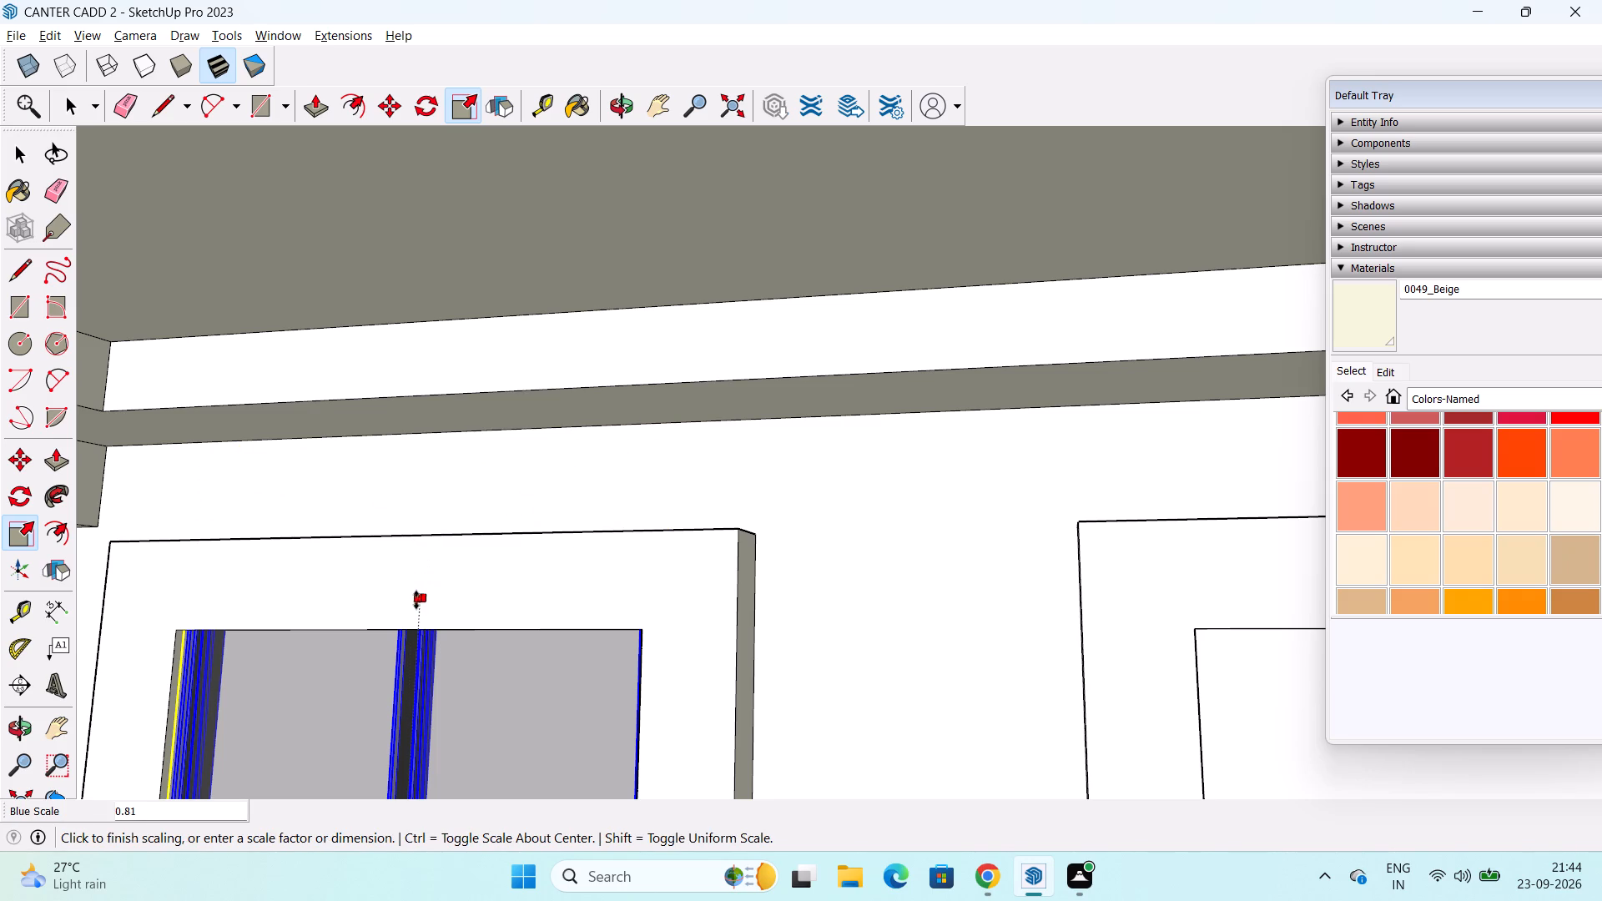
{"action": "left_click_drag", "start_coordinate": [416, 600], "coordinate": [422, 628]}
{"action": "scroll", "coordinate": [423, 628], "scroll_direction": "down", "scroll_amount": 3}
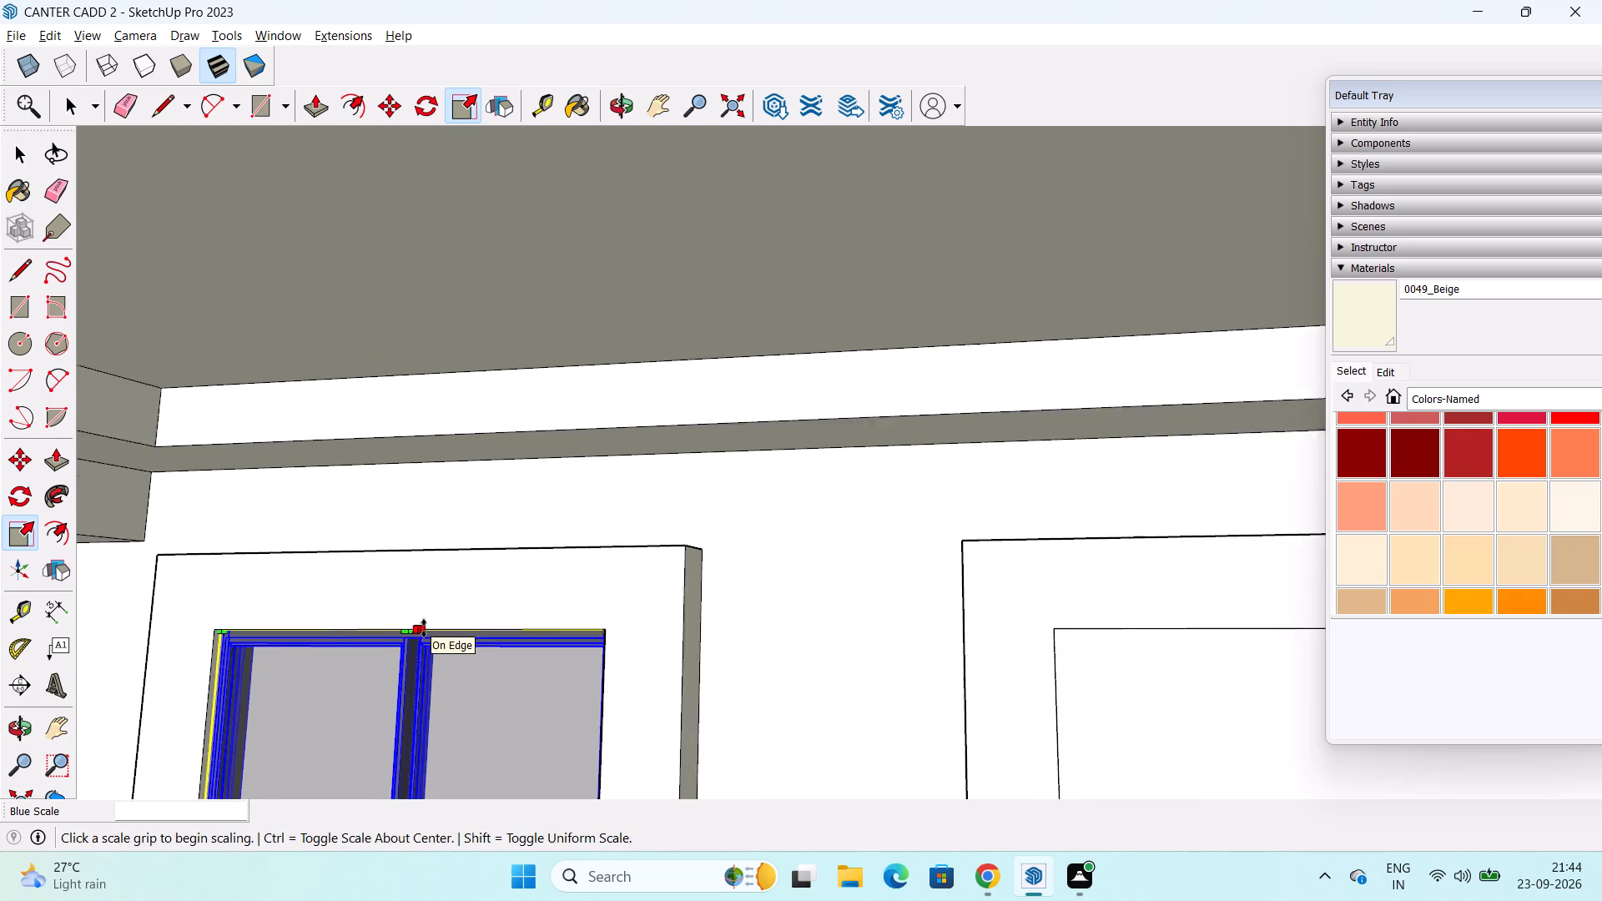
{"action": "scroll", "coordinate": [424, 628], "scroll_direction": "down", "scroll_amount": 8}
{"action": "key", "text": "space"}
{"action": "left_click", "coordinate": [93, 690]}
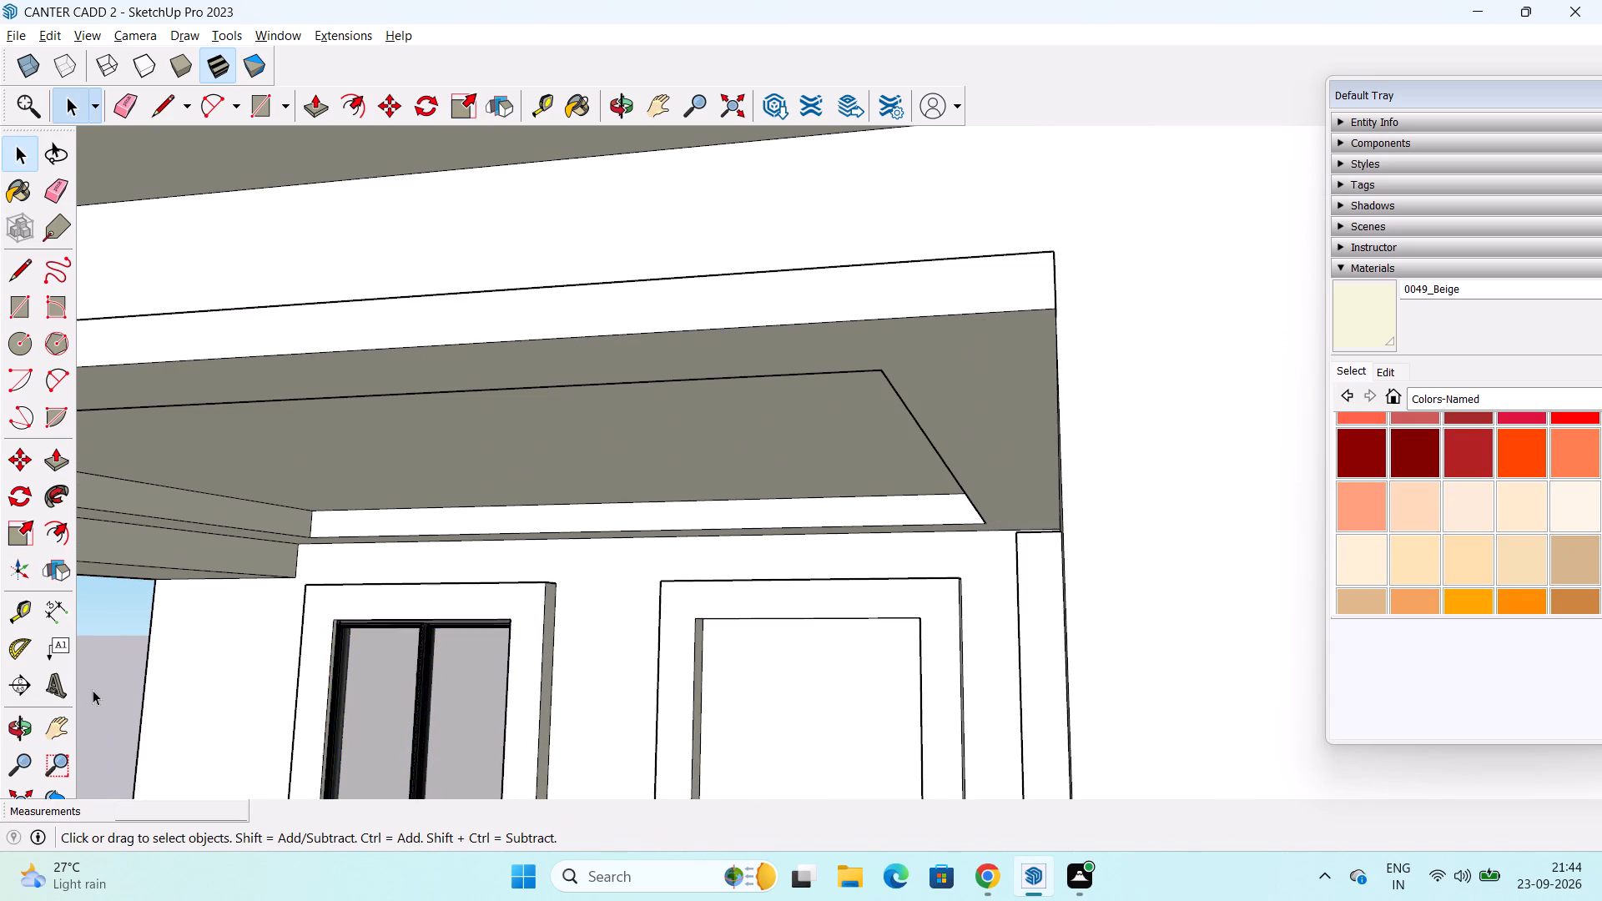
Examine the fitted porch window from close up and below, and check the house front as a whole.
{"action": "scroll", "coordinate": [315, 676], "scroll_direction": "up", "scroll_amount": 4}
{"action": "middle_click_drag", "start_coordinate": [320, 671], "coordinate": [708, 508]}
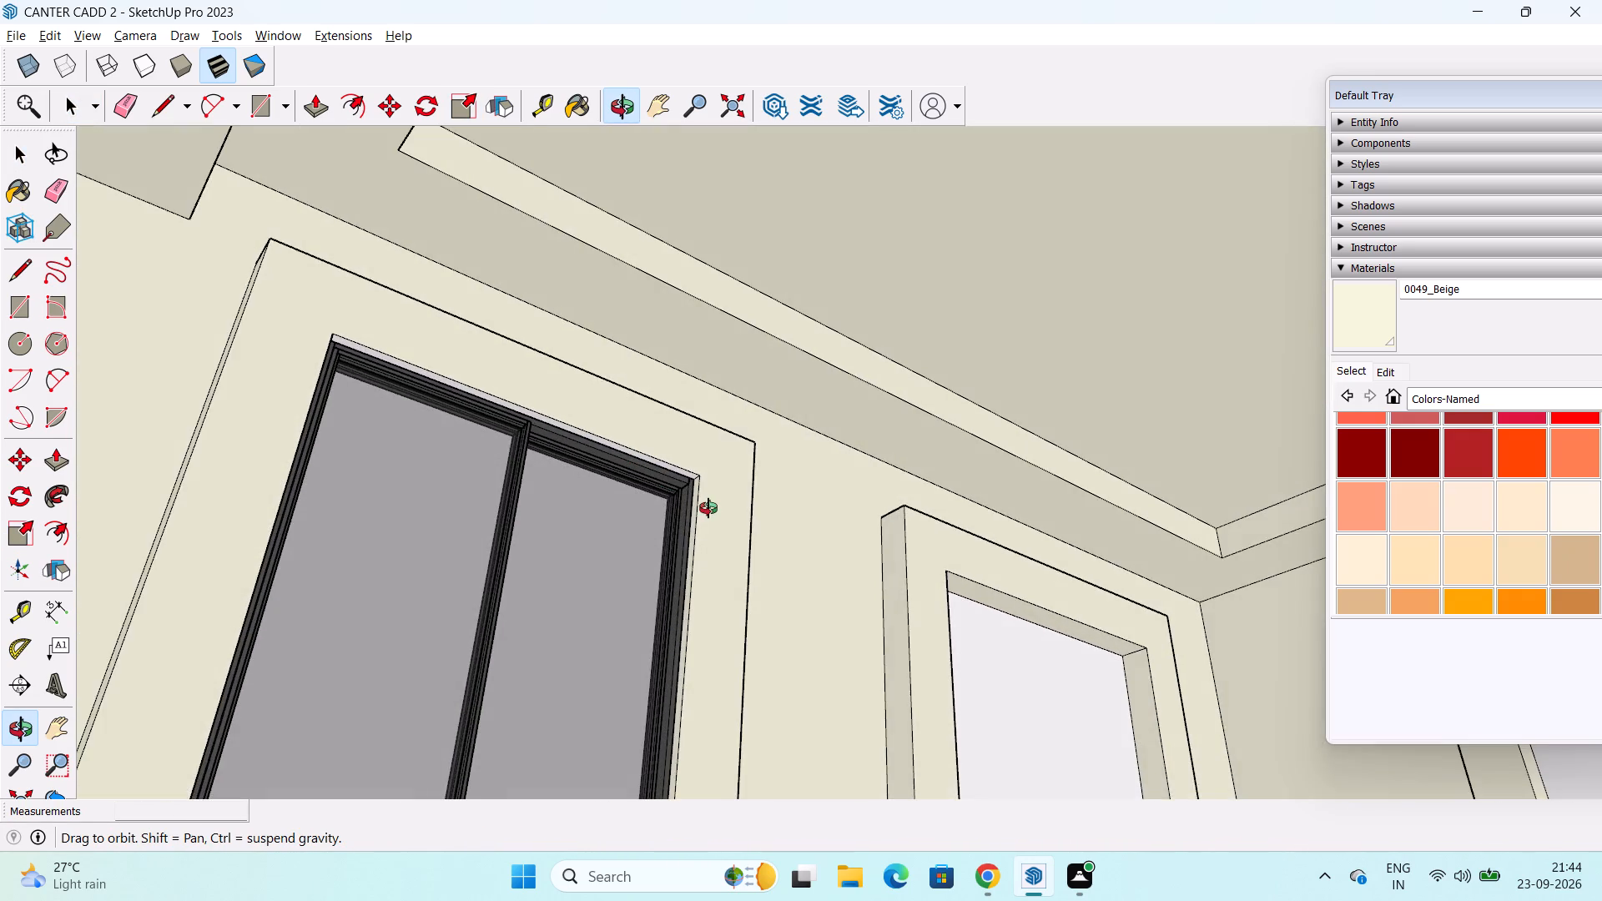
{"action": "middle_click_drag", "start_coordinate": [708, 508], "coordinate": [492, 566]}
{"action": "scroll", "coordinate": [492, 566], "scroll_direction": "down", "scroll_amount": 6}
{"action": "middle_click_drag", "start_coordinate": [521, 536], "coordinate": [472, 640]}
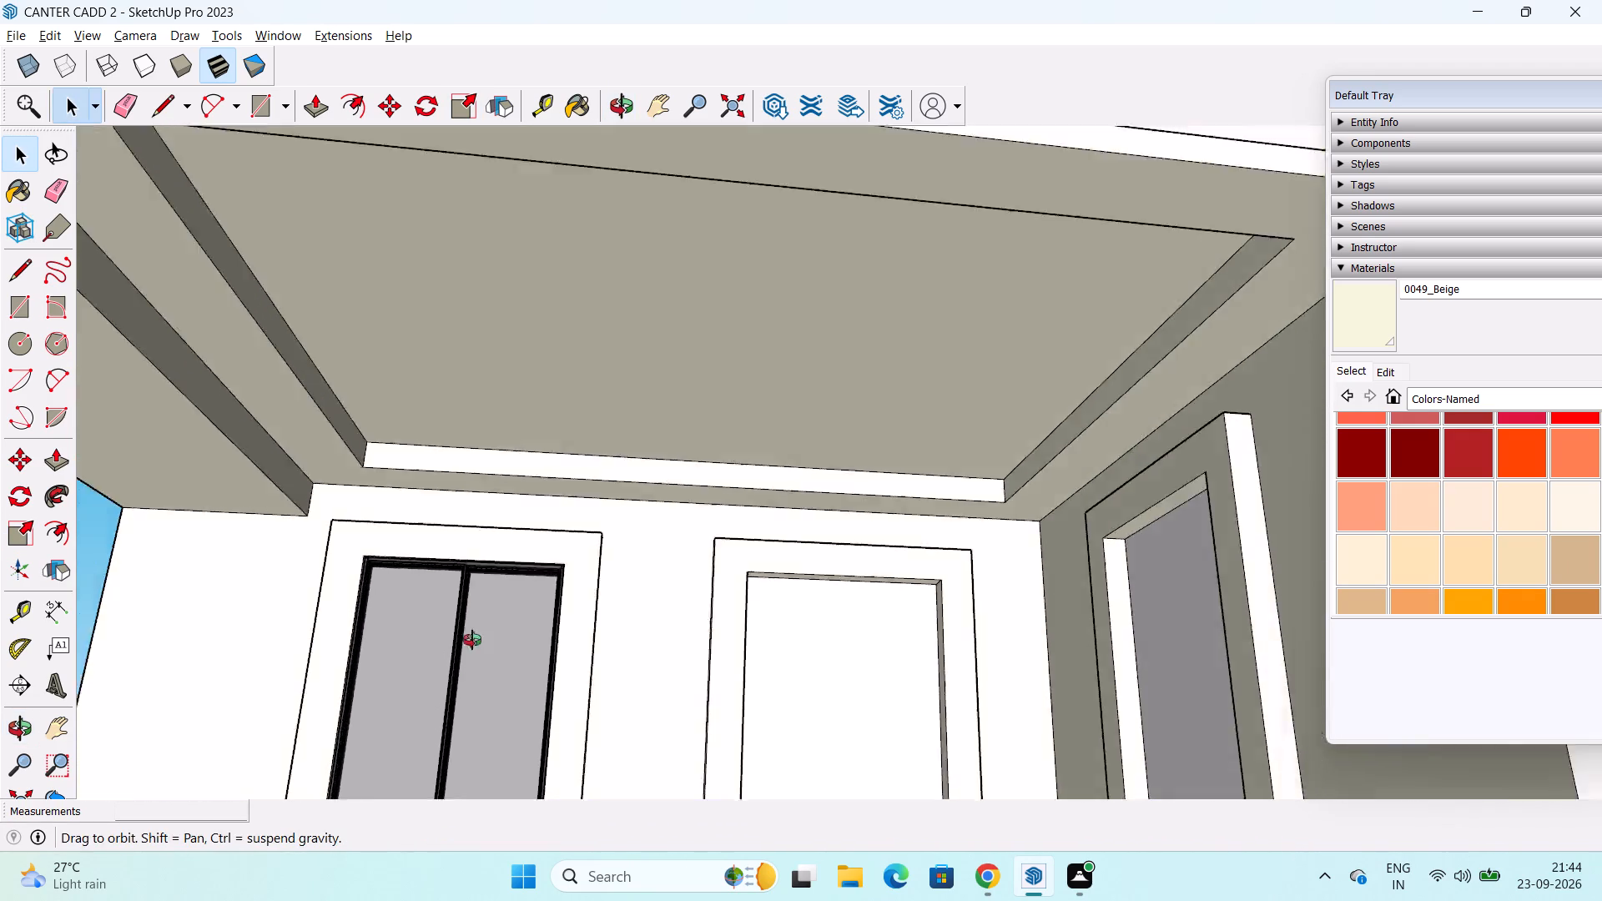
{"action": "middle_click_drag", "start_coordinate": [472, 640], "coordinate": [442, 702]}
{"action": "scroll", "coordinate": [467, 660], "scroll_direction": "down", "scroll_amount": 2}
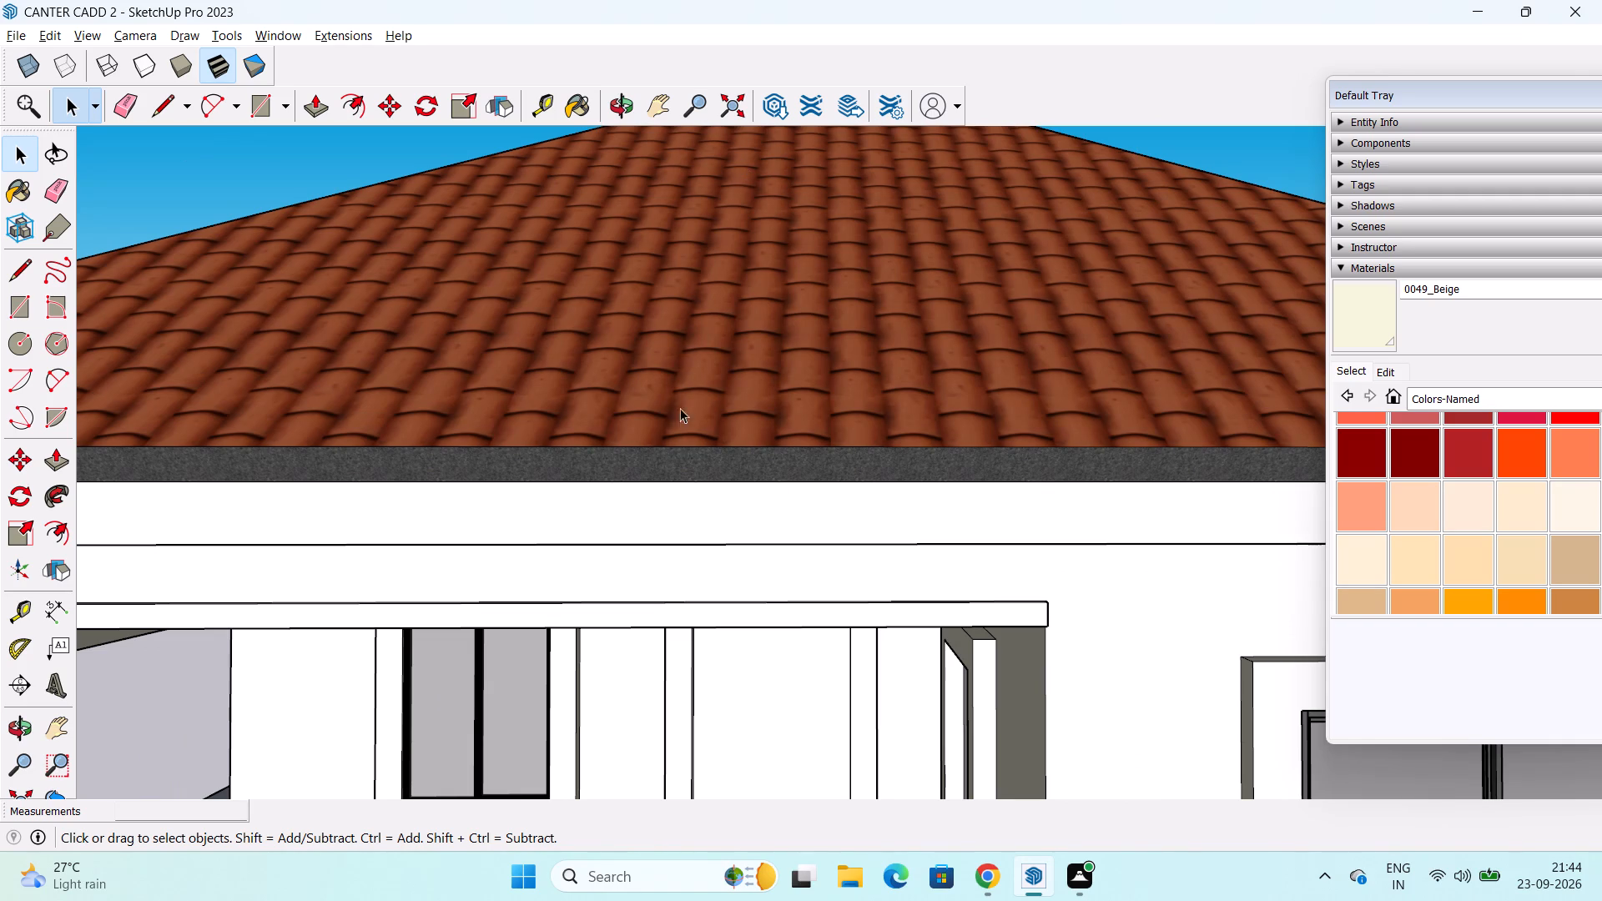
{"action": "middle_click_drag", "start_coordinate": [674, 454], "coordinate": [790, 122], "text": "shift"}
{"action": "scroll", "coordinate": [836, 366], "scroll_direction": "down", "scroll_amount": 6}
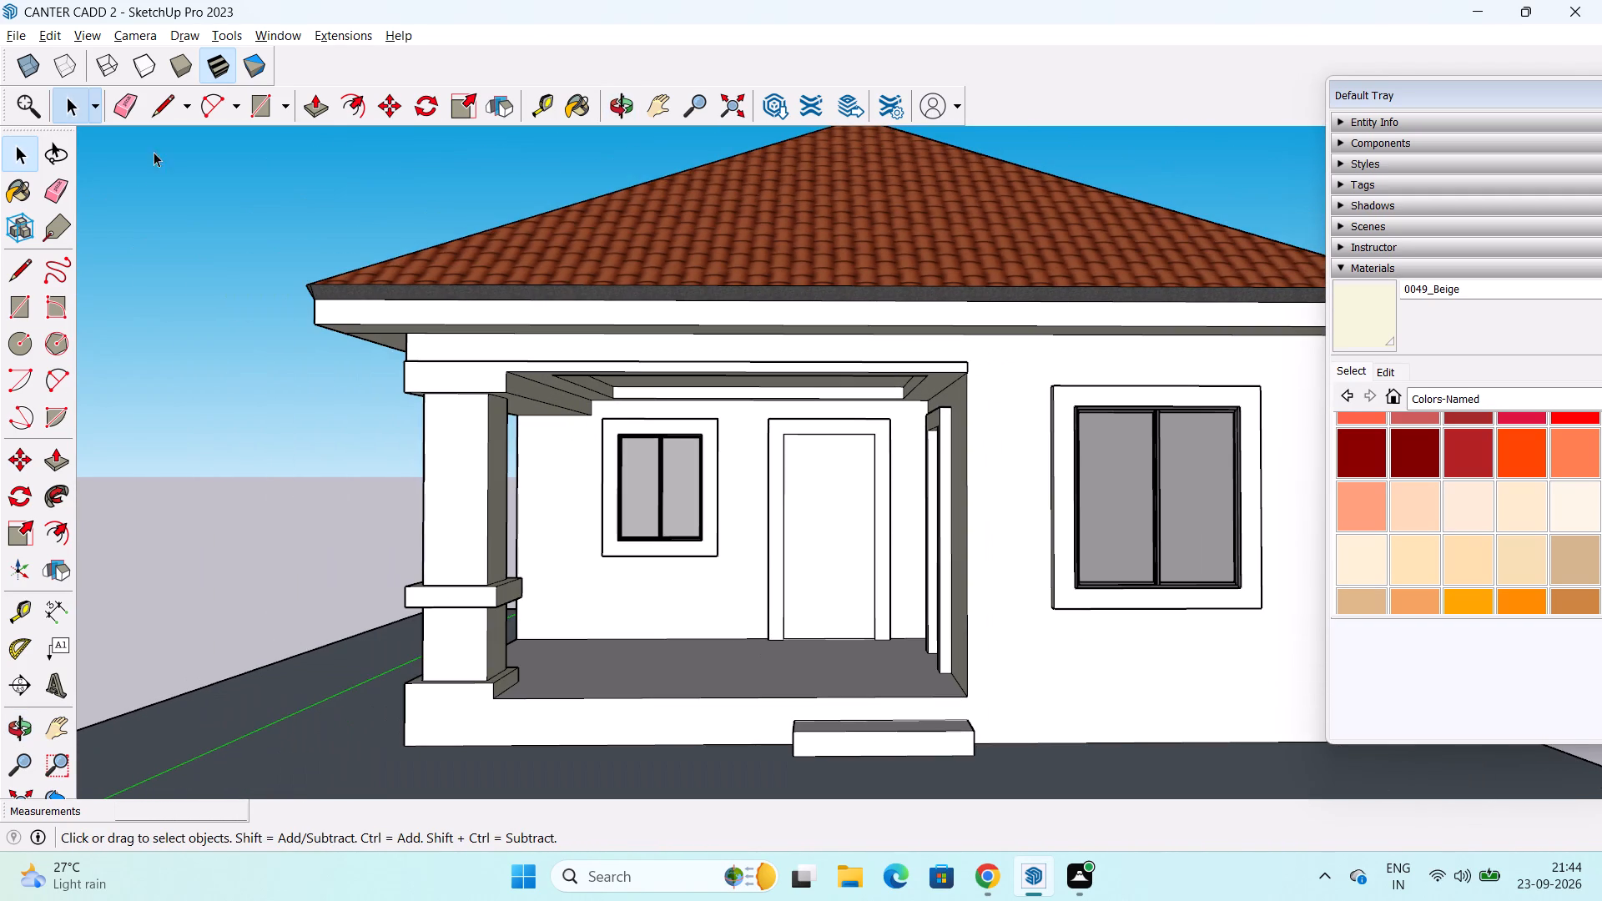
Import the downloaded door model Untitled (4) and place it on the ground in front of the porch.
{"action": "left_click", "coordinate": [8, 32]}
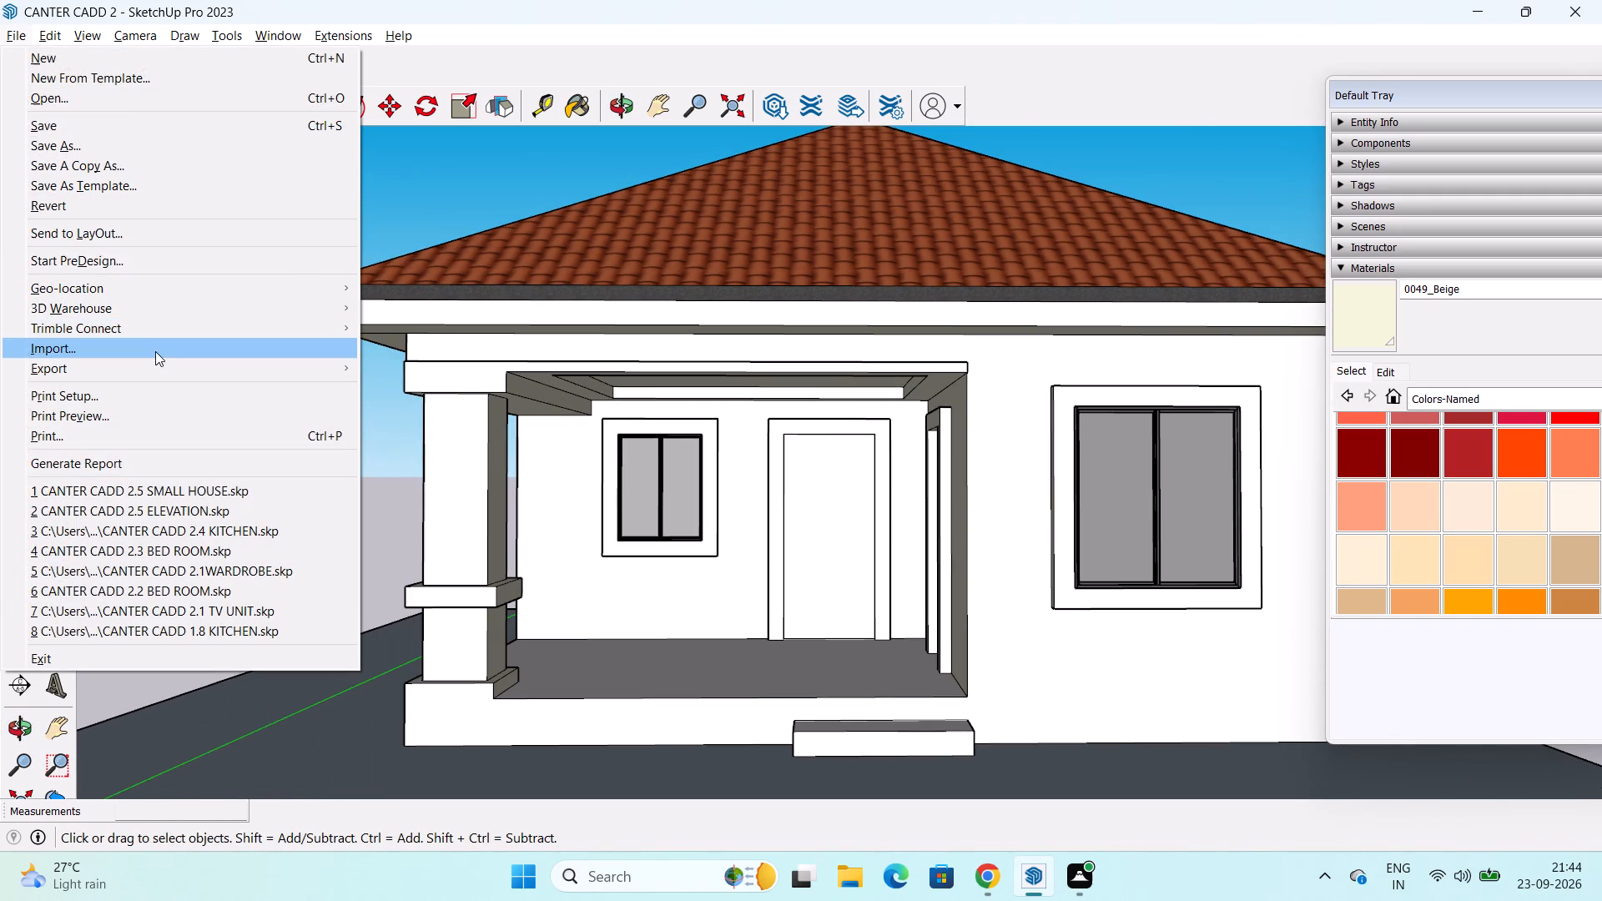
{"action": "left_click", "coordinate": [155, 353]}
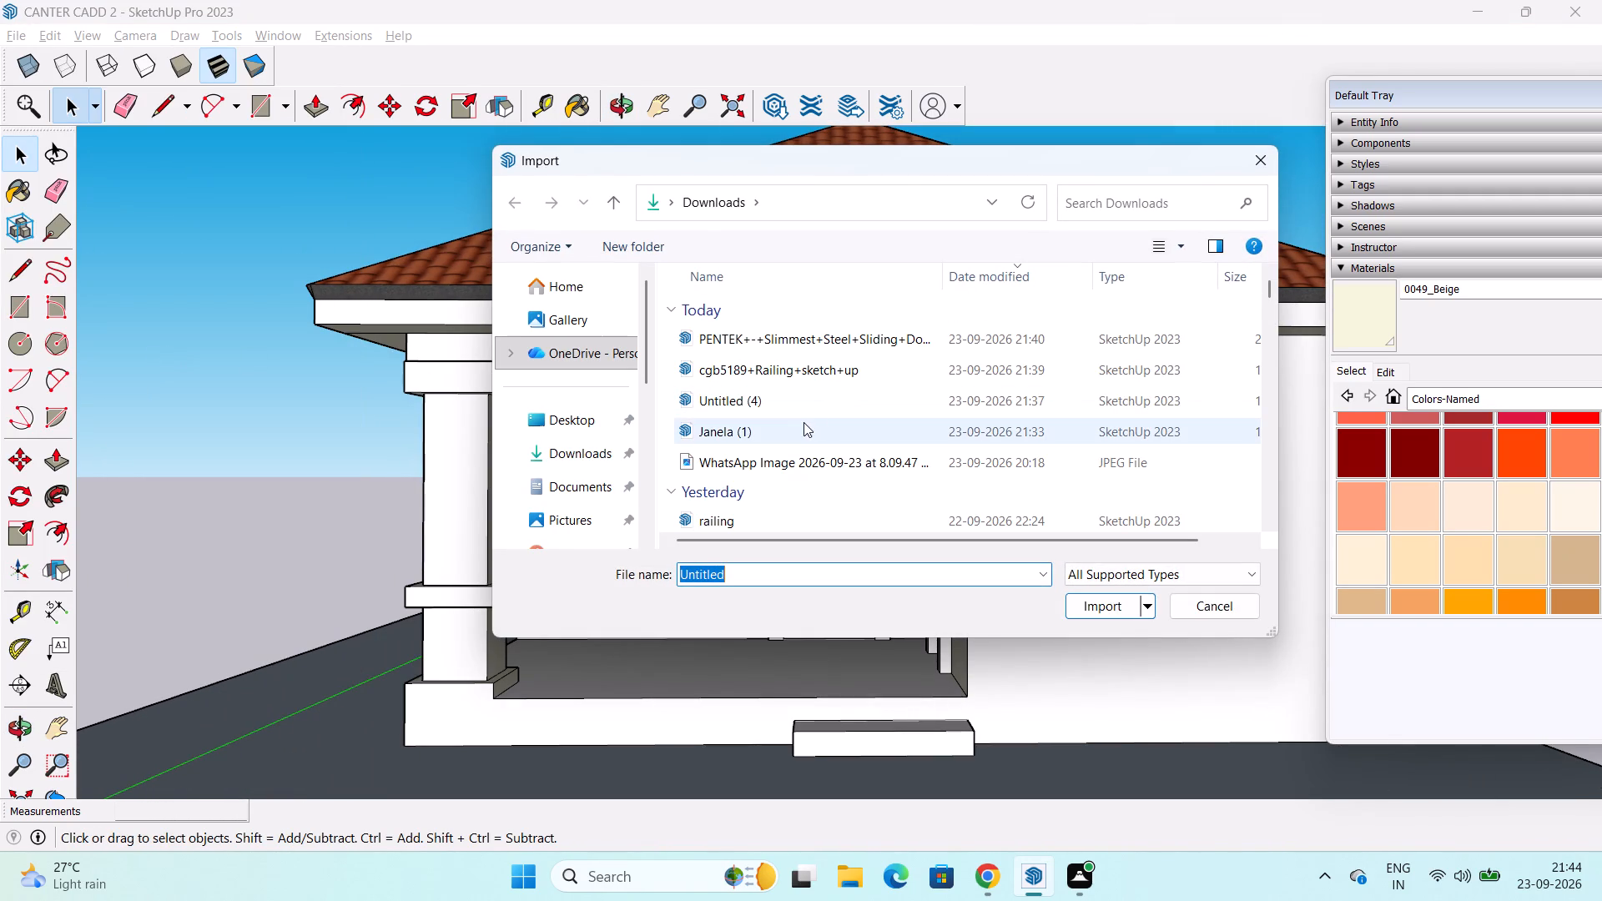
{"action": "left_click", "coordinate": [843, 398]}
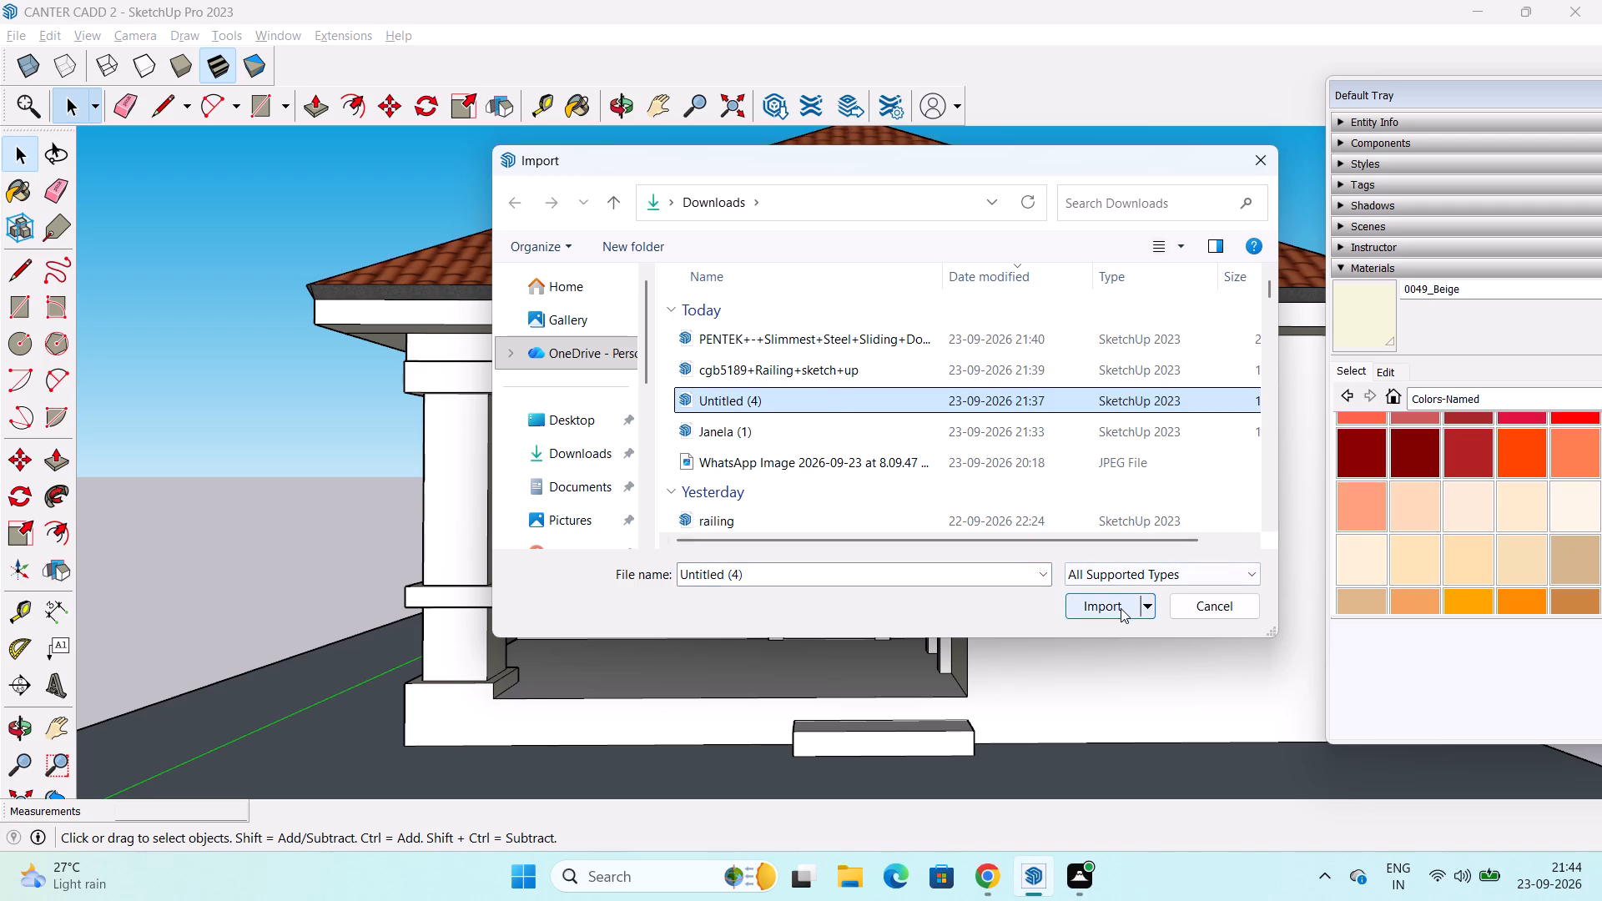
{"action": "left_click", "coordinate": [1121, 606]}
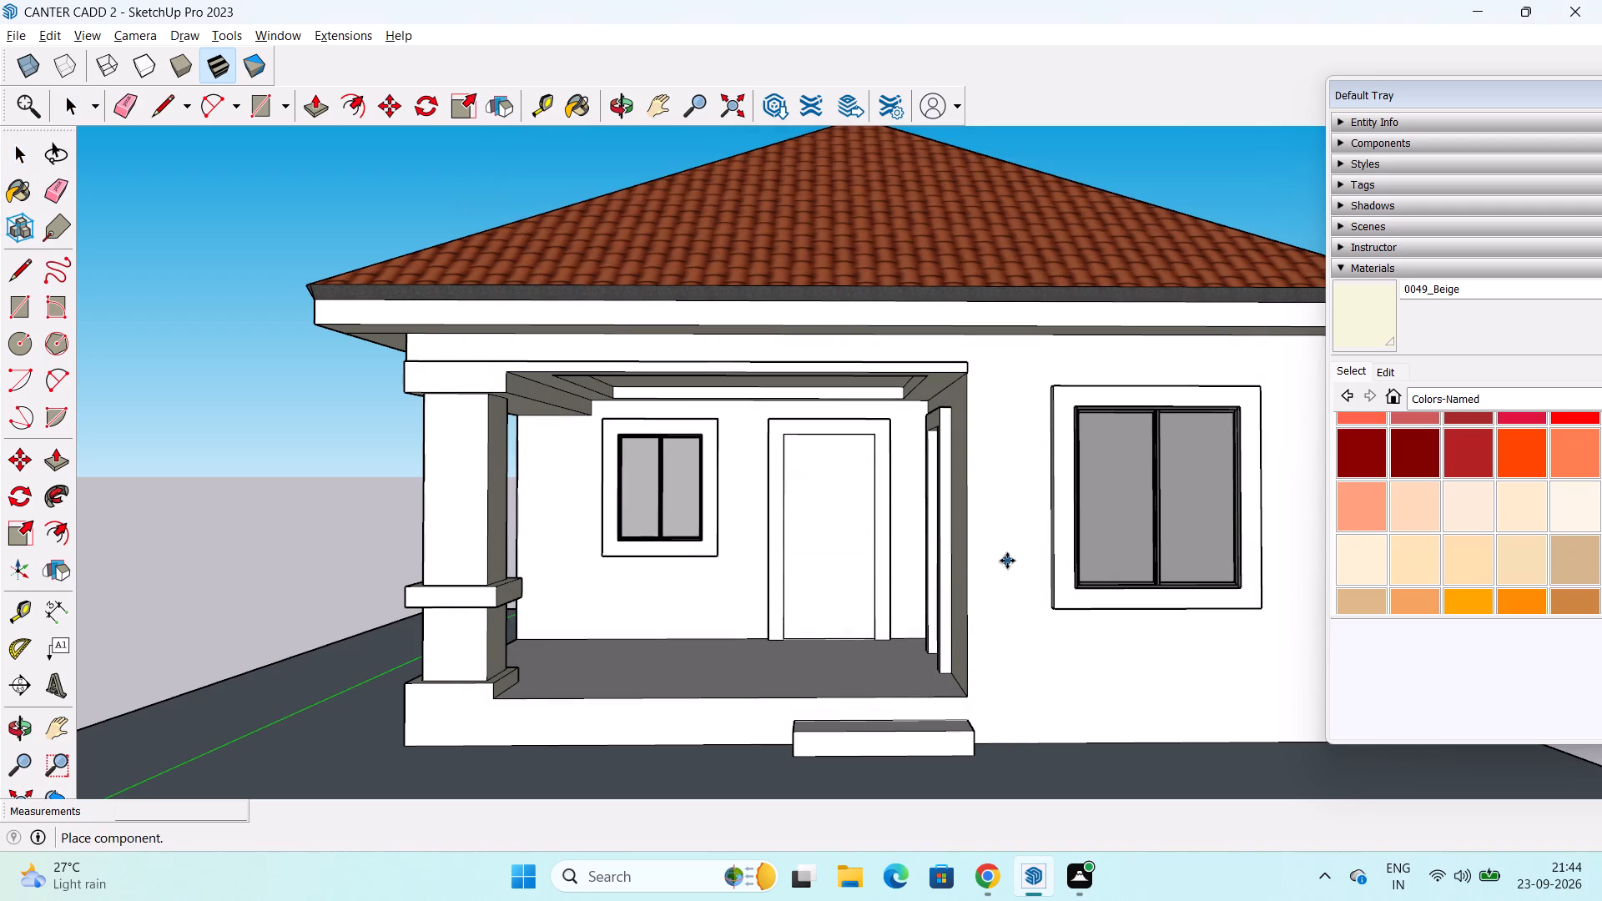
{"action": "scroll", "coordinate": [847, 589], "scroll_direction": "down", "scroll_amount": 7}
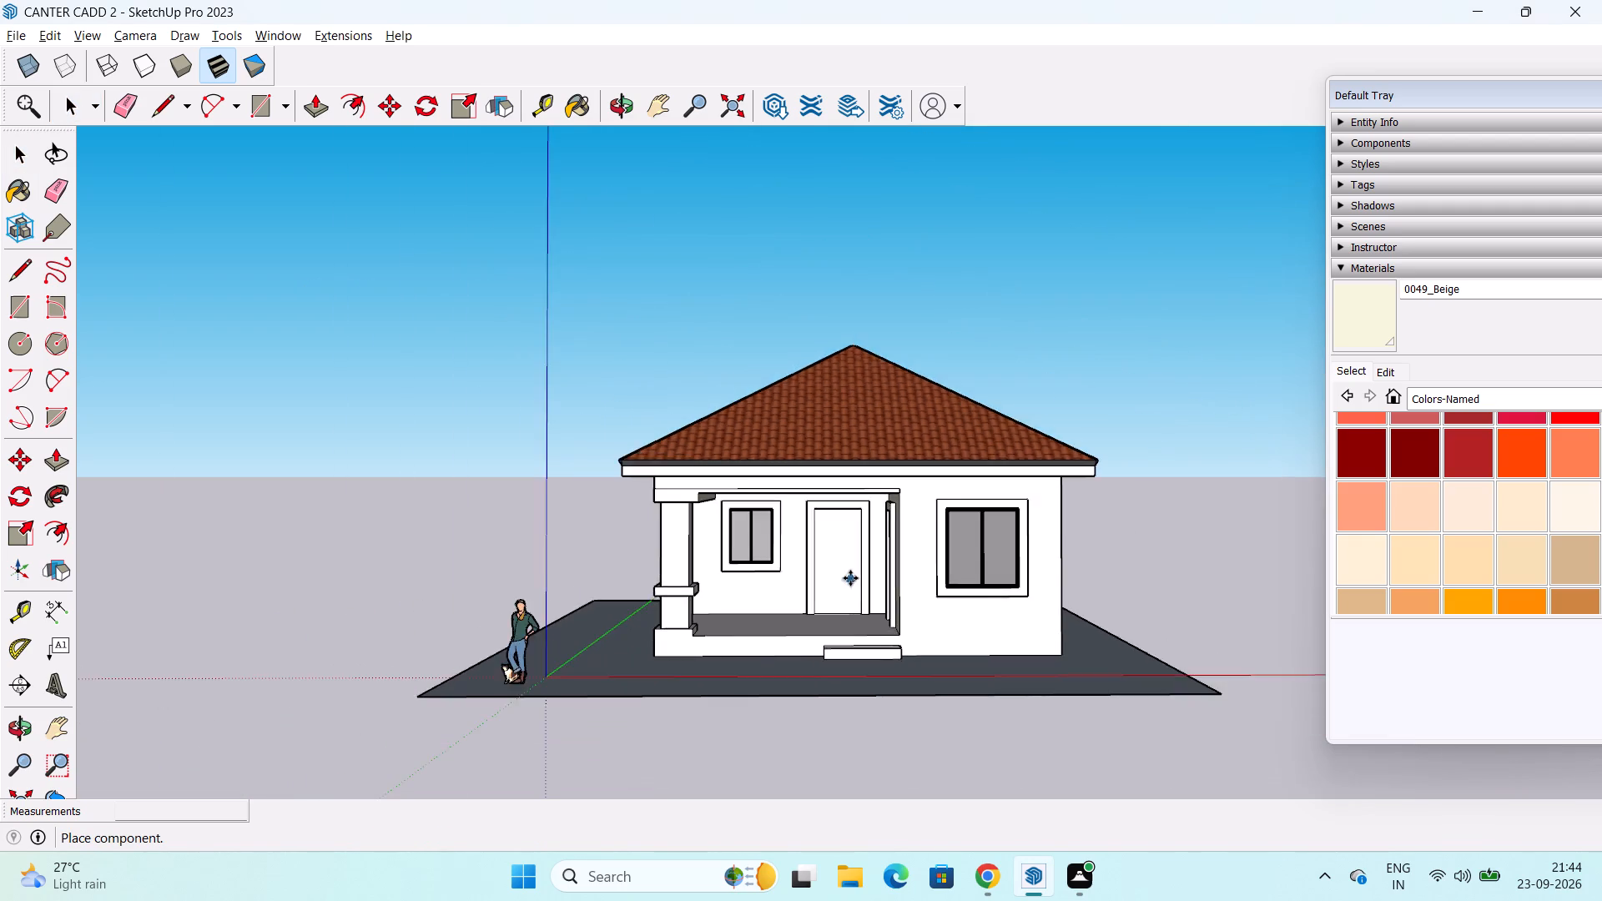
{"action": "scroll", "coordinate": [851, 577], "scroll_direction": "down", "scroll_amount": 4}
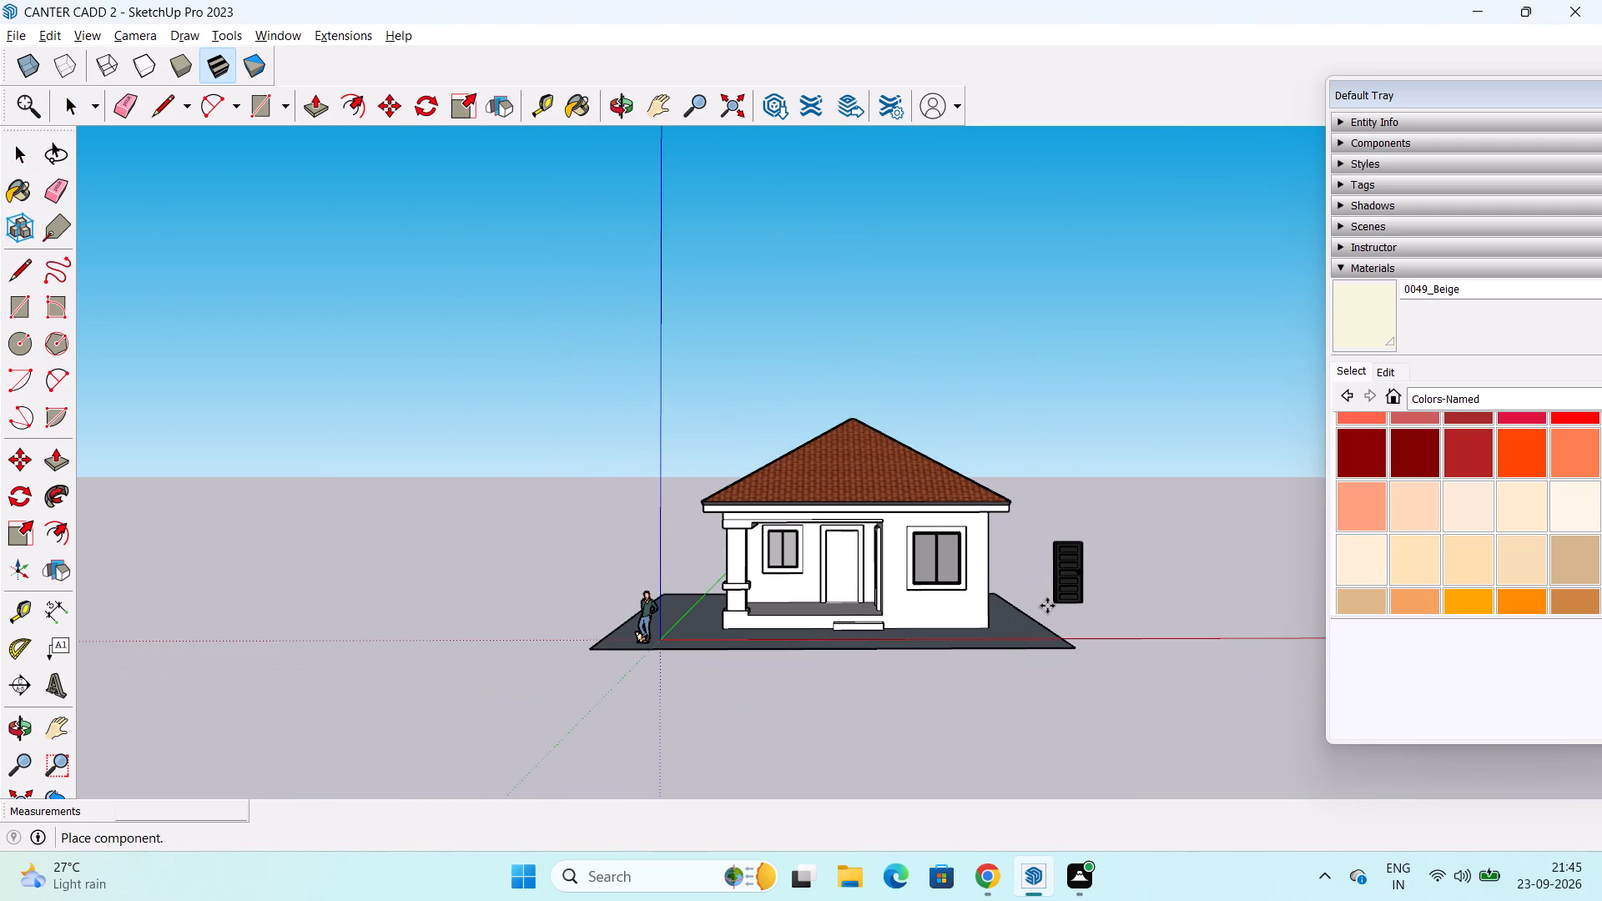
{"action": "scroll", "coordinate": [847, 586], "scroll_direction": "up", "scroll_amount": 12}
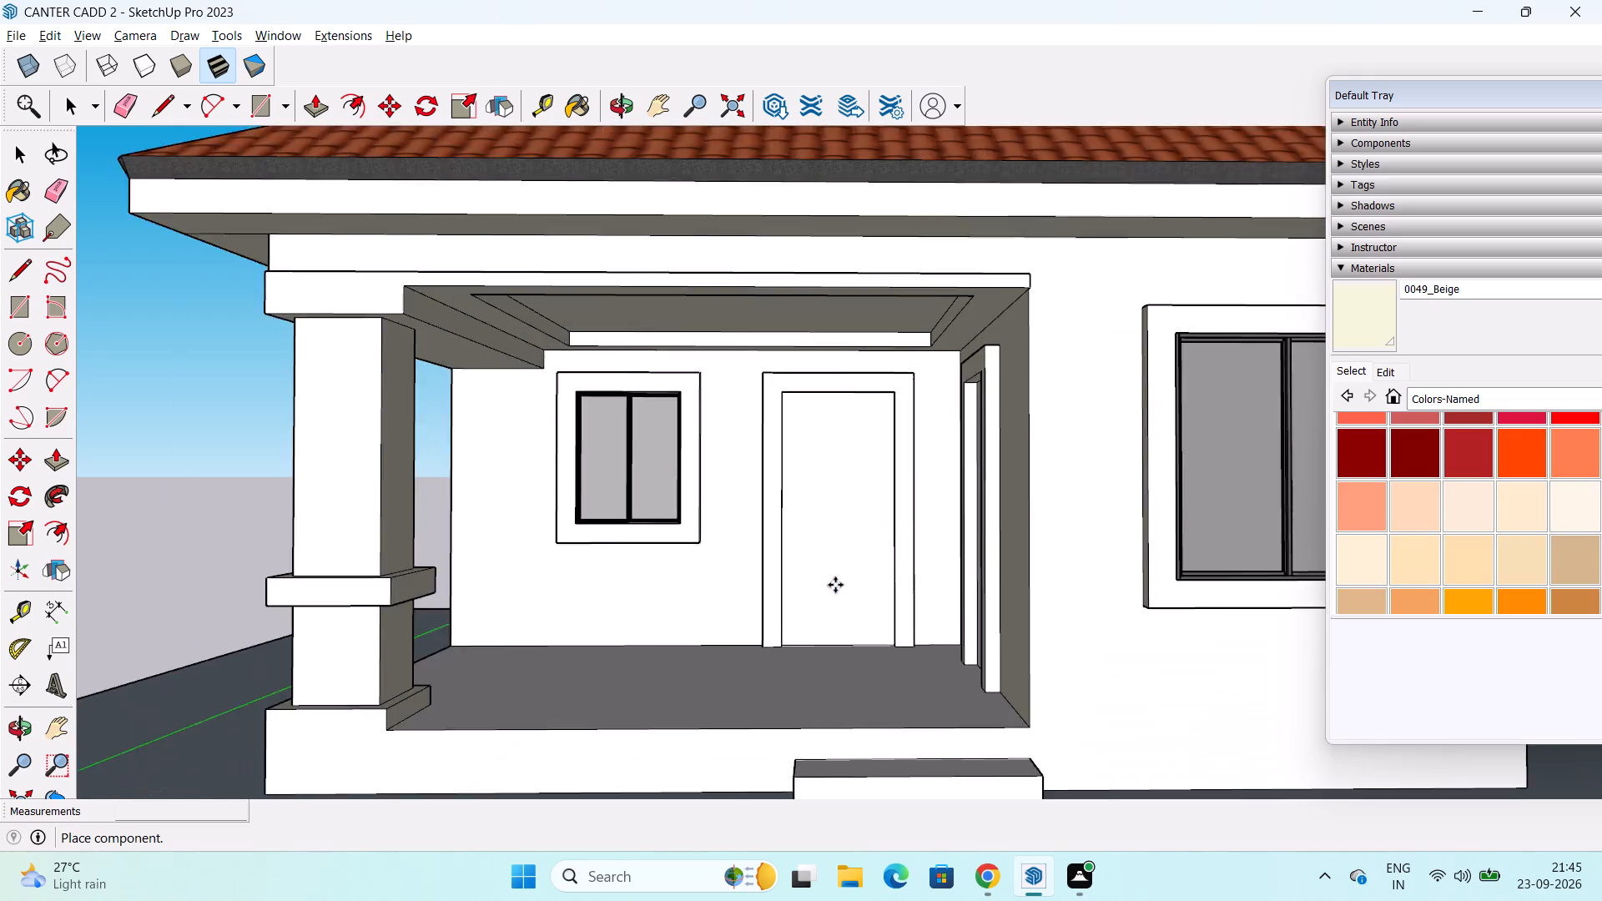
{"action": "scroll", "coordinate": [835, 585], "scroll_direction": "up", "scroll_amount": 3}
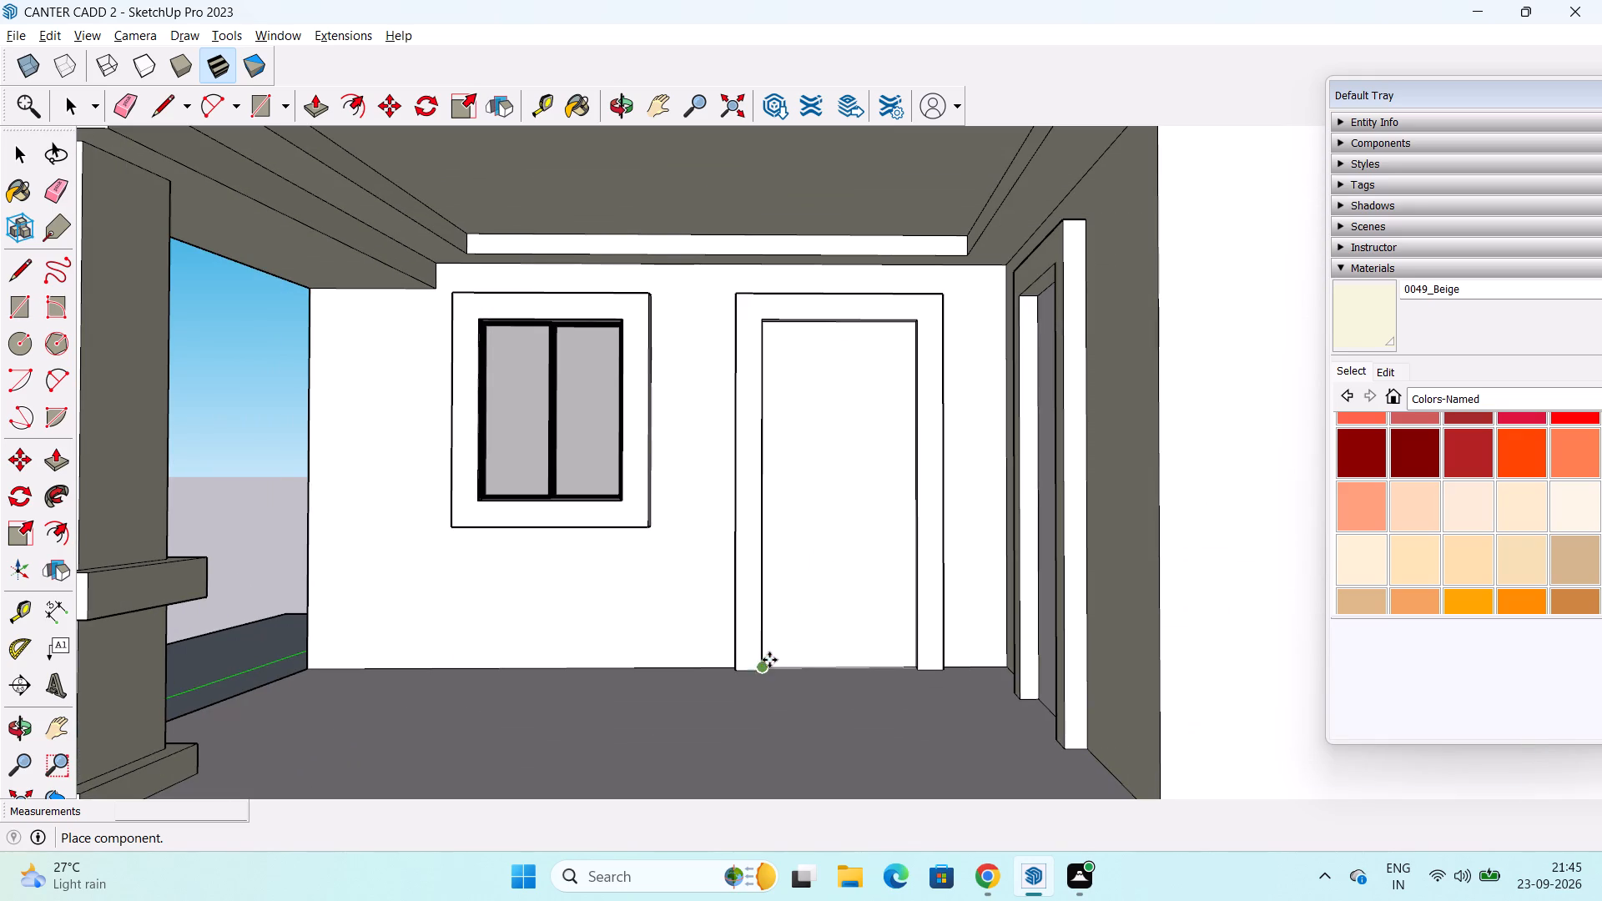
{"action": "scroll", "coordinate": [770, 658], "scroll_direction": "down", "scroll_amount": 12}
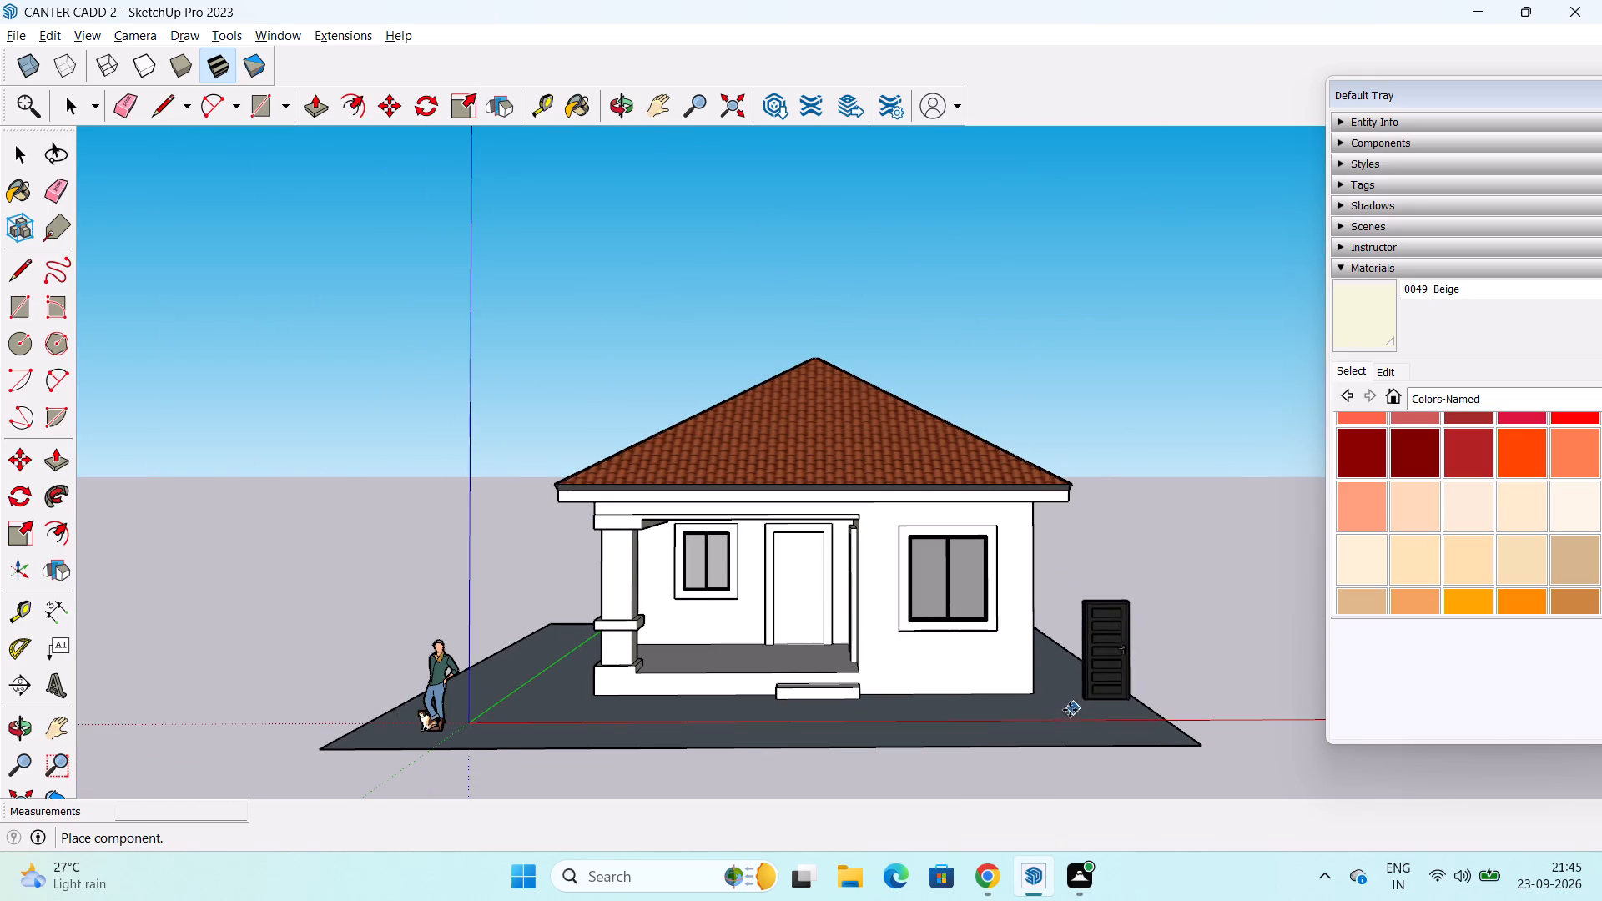
{"action": "left_click", "coordinate": [632, 718]}
Move the imported door by its bottom corner onto the bottom corner of the door opening in the porch's back wall.
{"action": "middle_click_drag", "start_coordinate": [726, 695], "coordinate": [510, 707]}
{"action": "scroll", "coordinate": [734, 600], "scroll_direction": "up", "scroll_amount": 7}
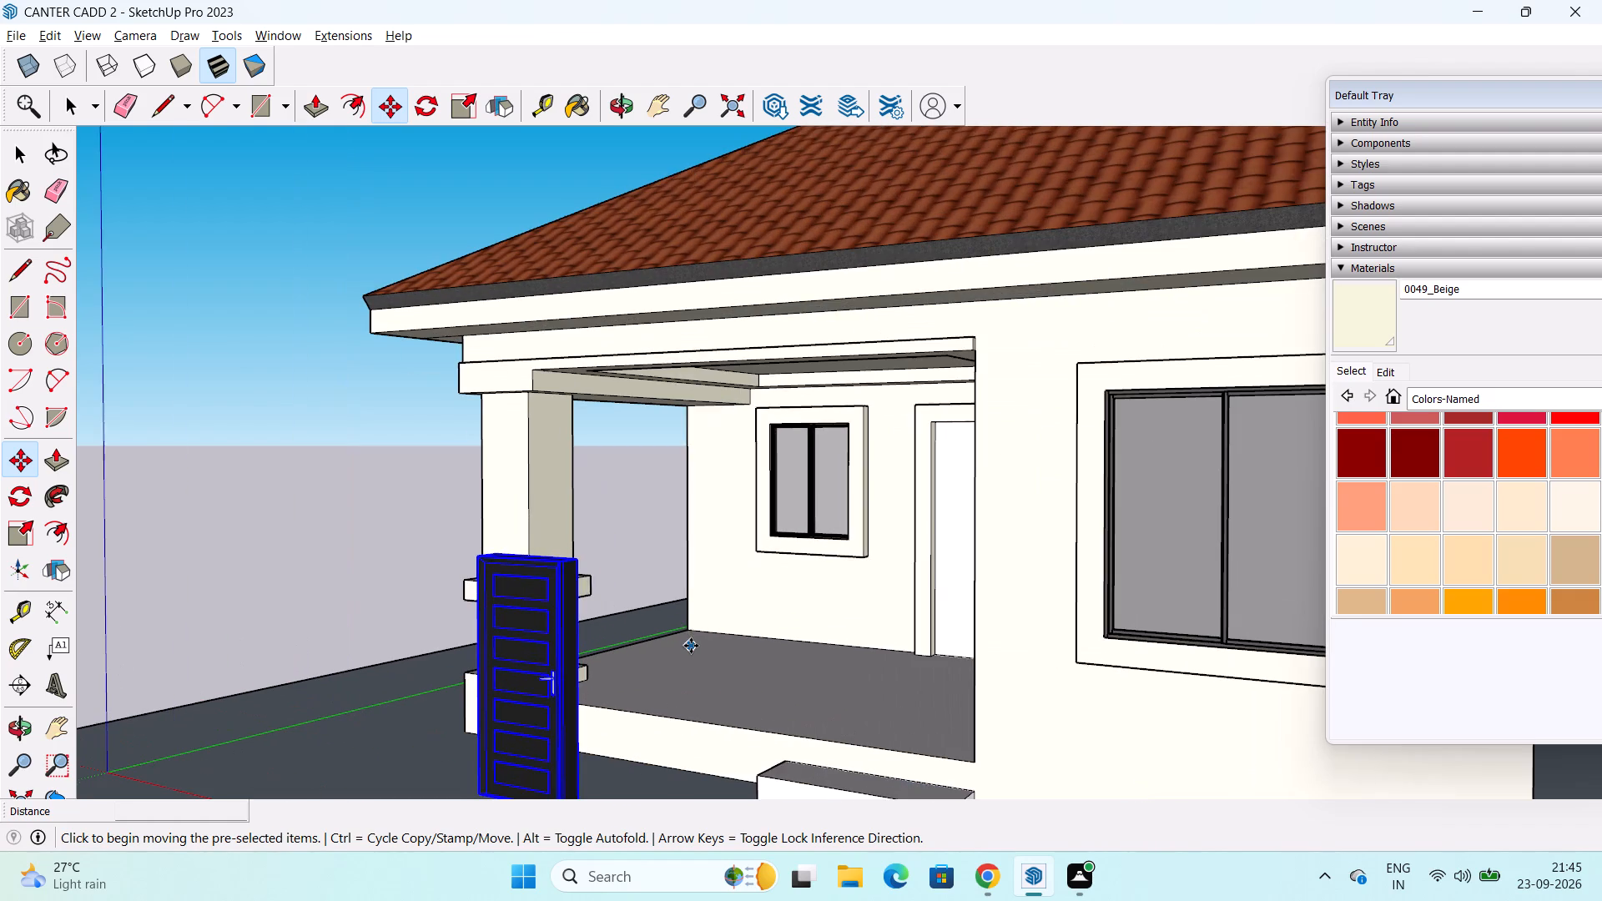
{"action": "middle_click_drag", "start_coordinate": [617, 667], "coordinate": [1484, 708]}
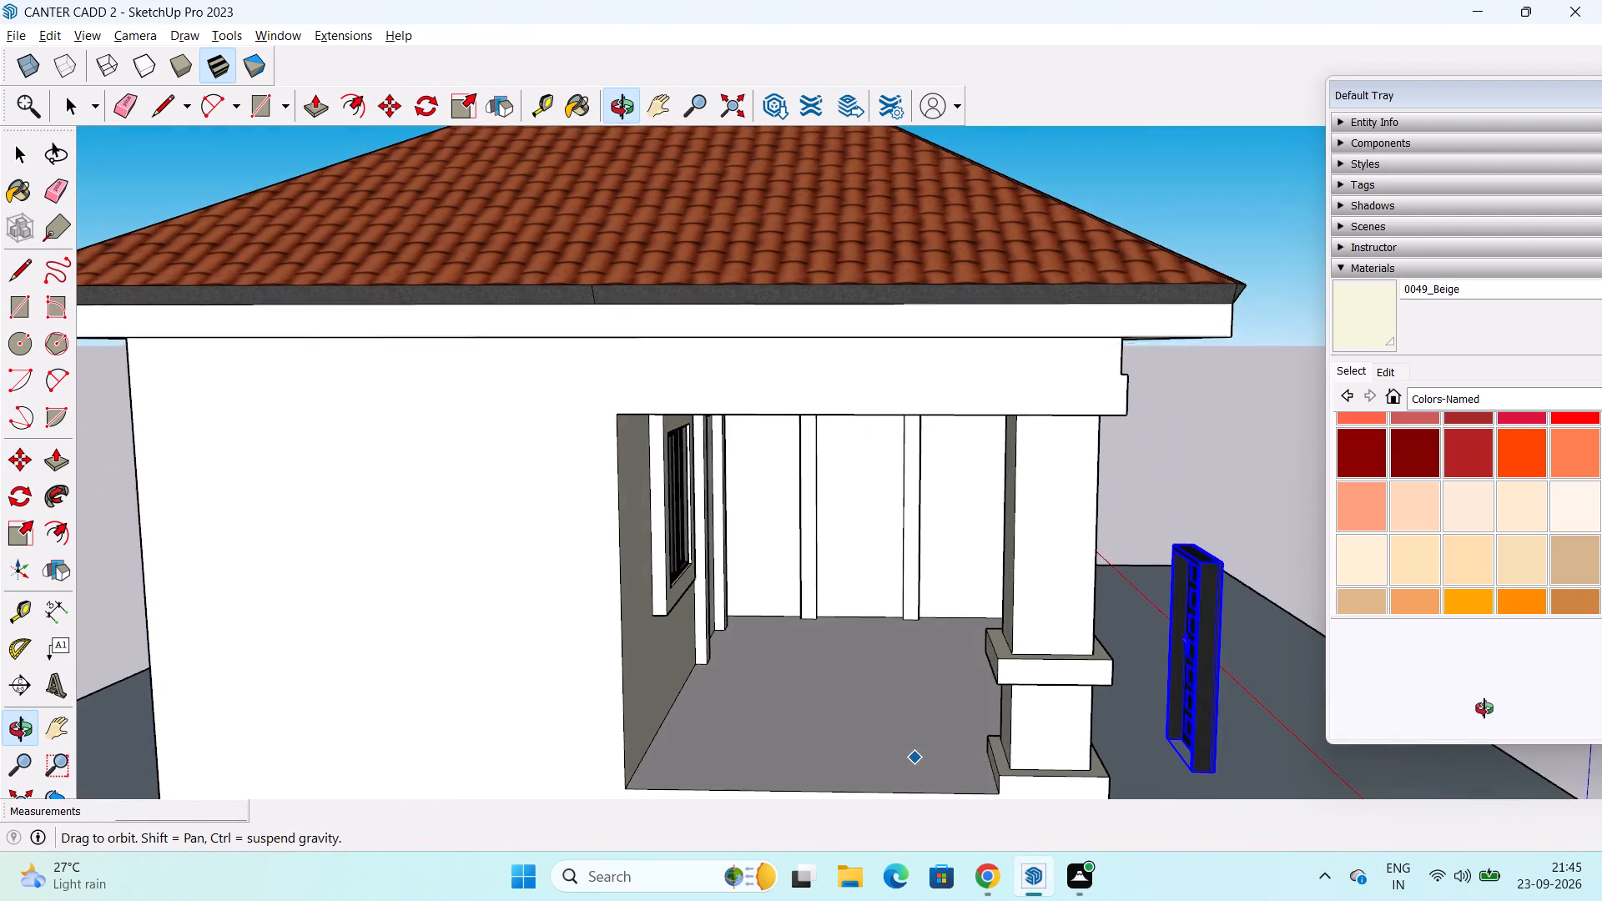
{"action": "middle_click_drag", "start_coordinate": [1484, 708], "coordinate": [1444, 695]}
{"action": "middle_click_drag", "start_coordinate": [1305, 748], "coordinate": [1376, 725]}
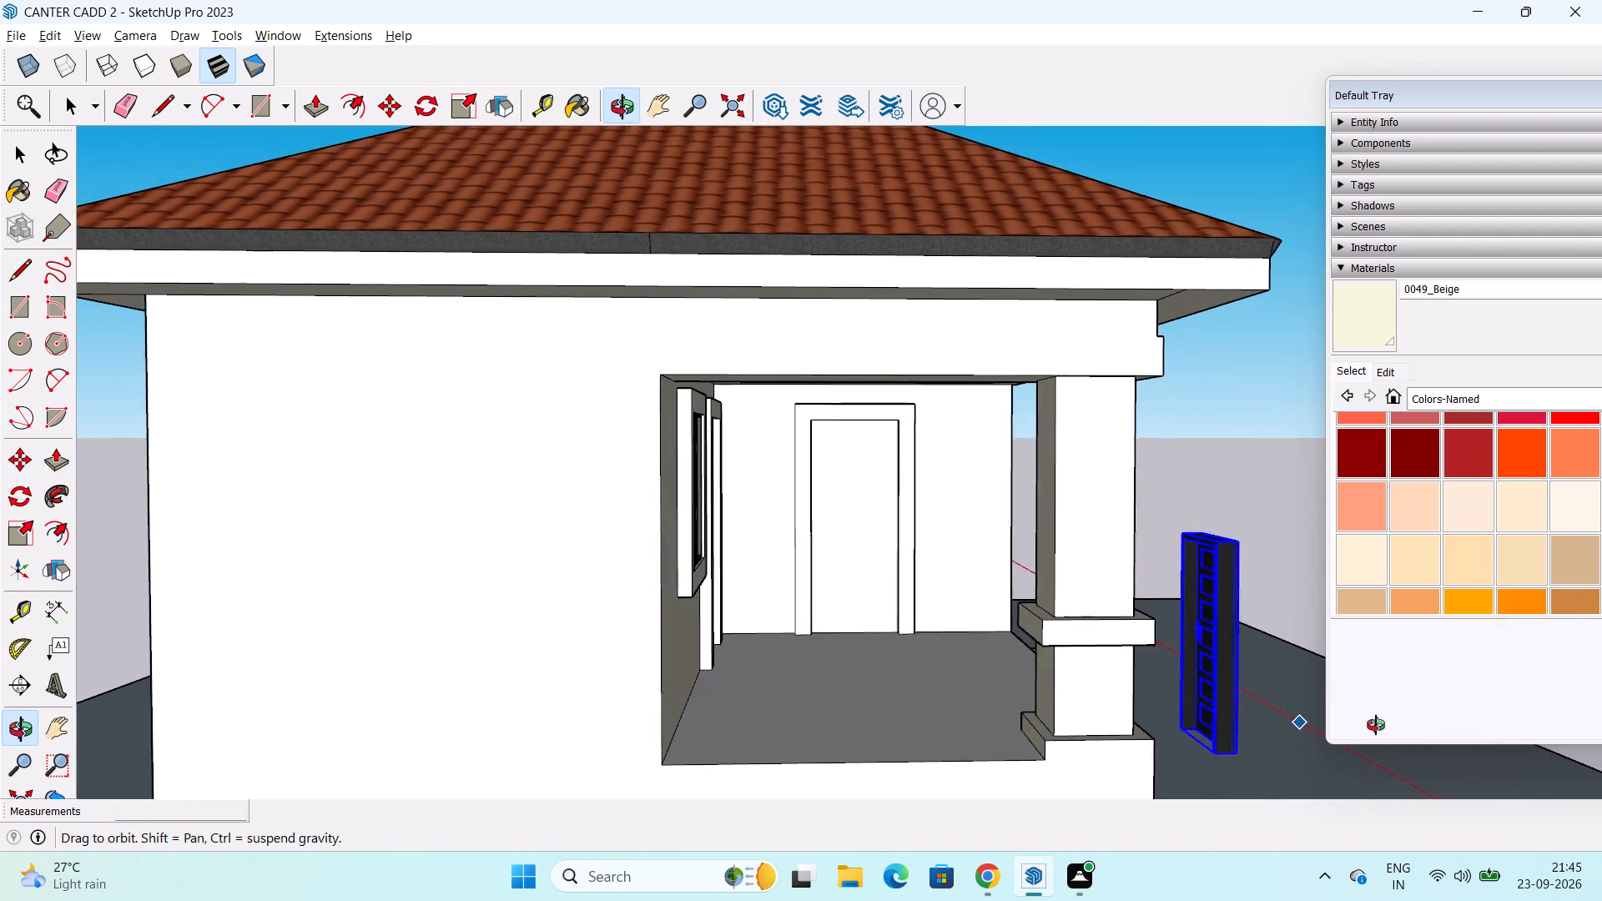
{"action": "middle_click_drag", "start_coordinate": [1376, 725], "coordinate": [1252, 735]}
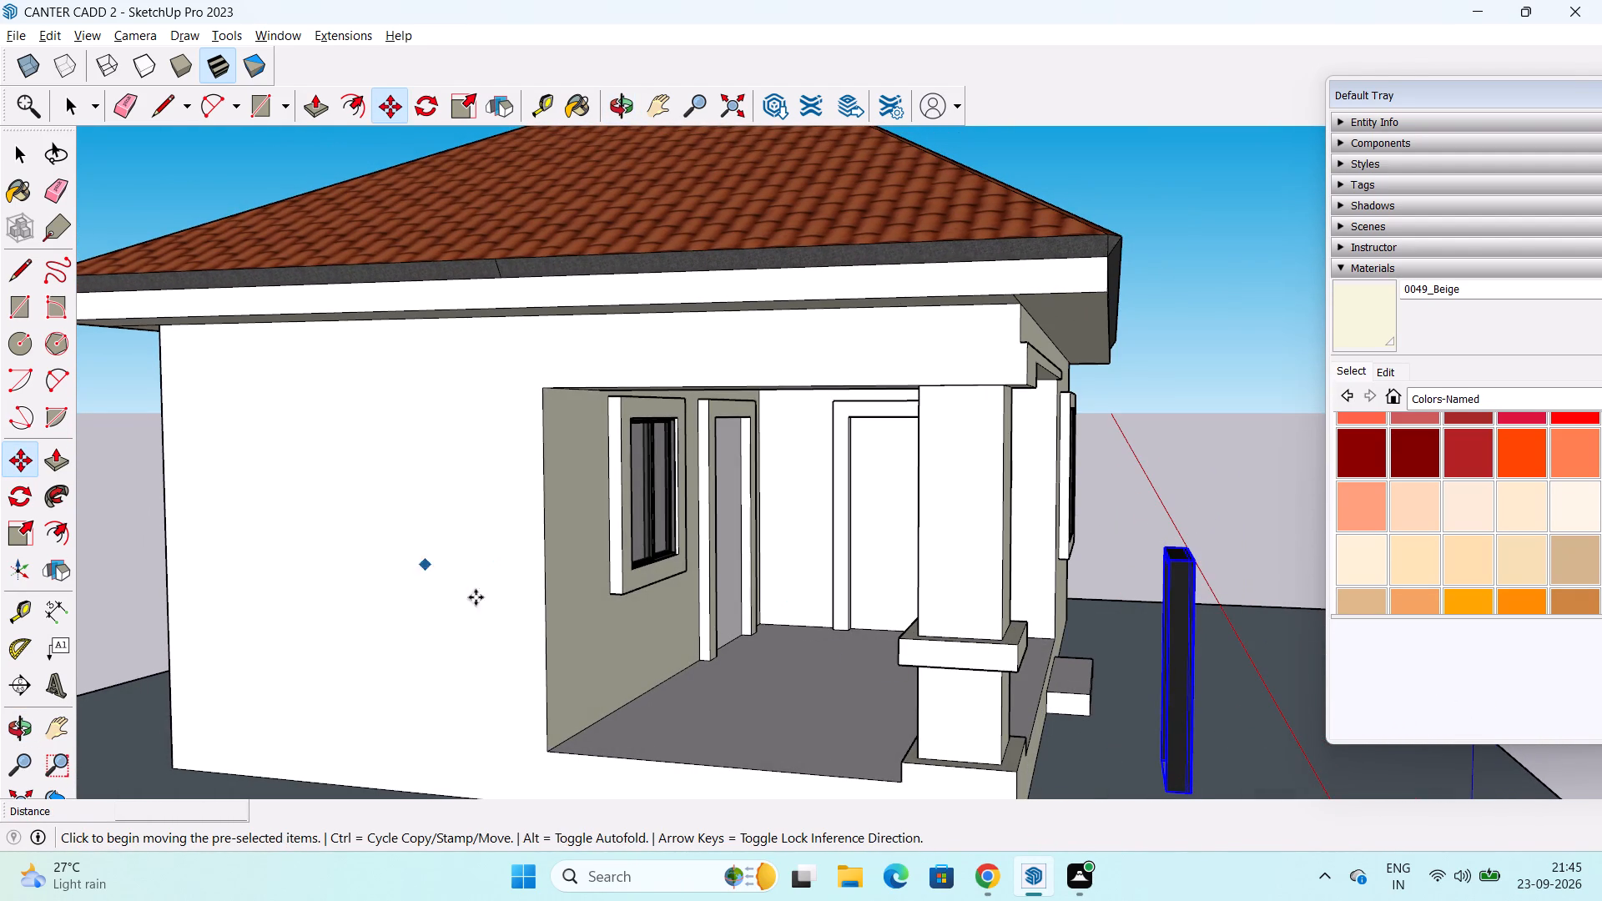
{"action": "middle_click_drag", "start_coordinate": [1086, 708], "coordinate": [1117, 651], "text": "shift"}
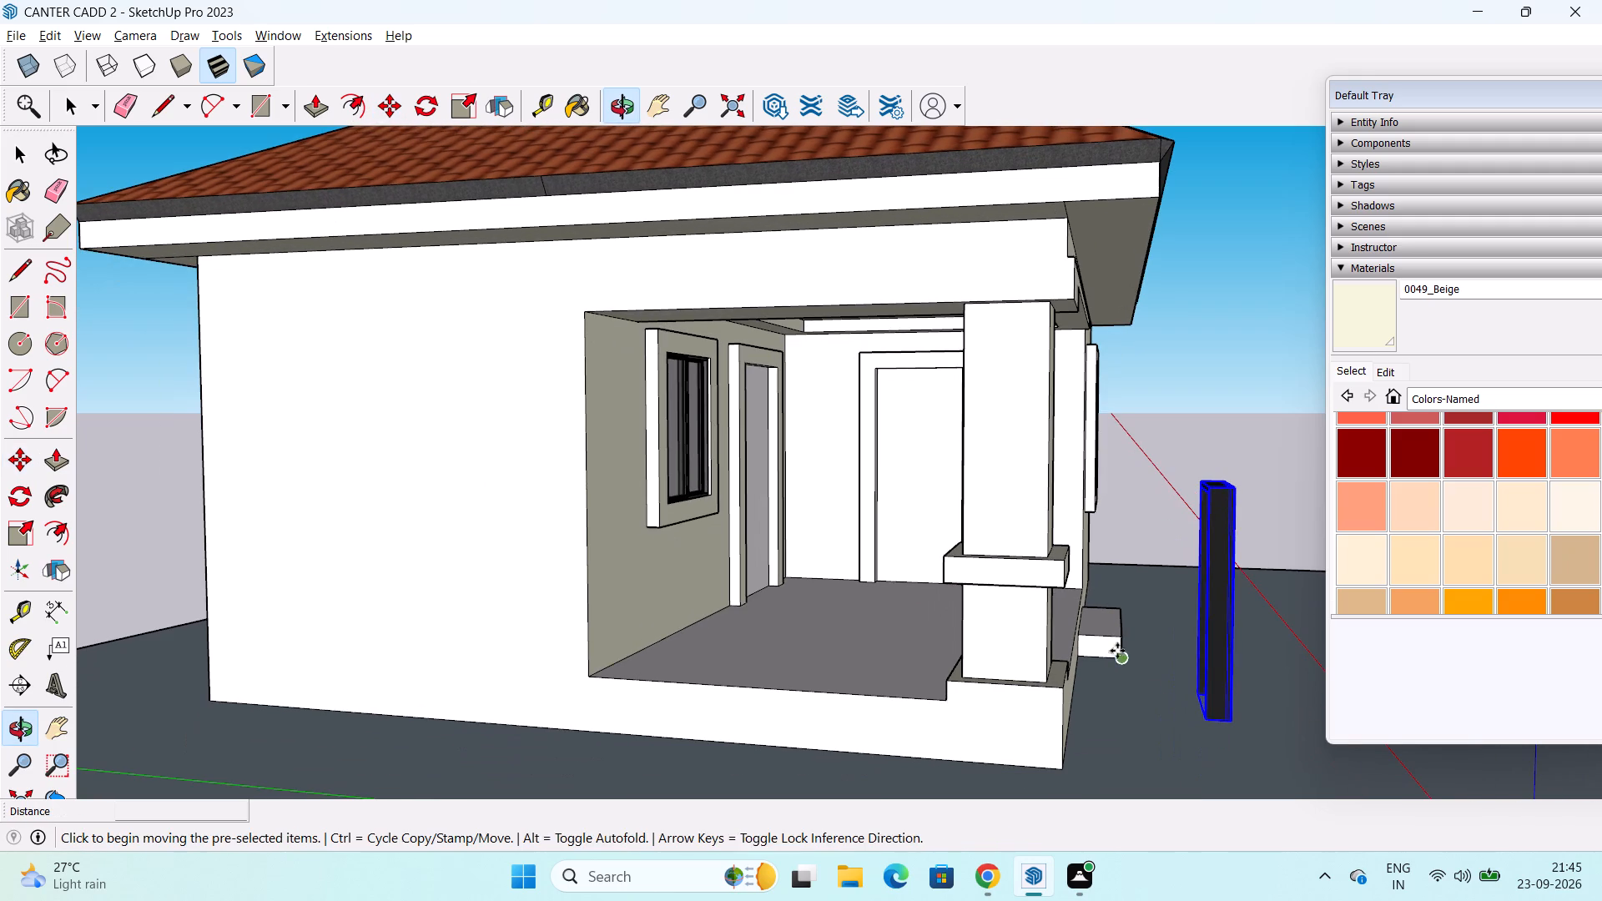
{"action": "left_click", "coordinate": [1207, 719]}
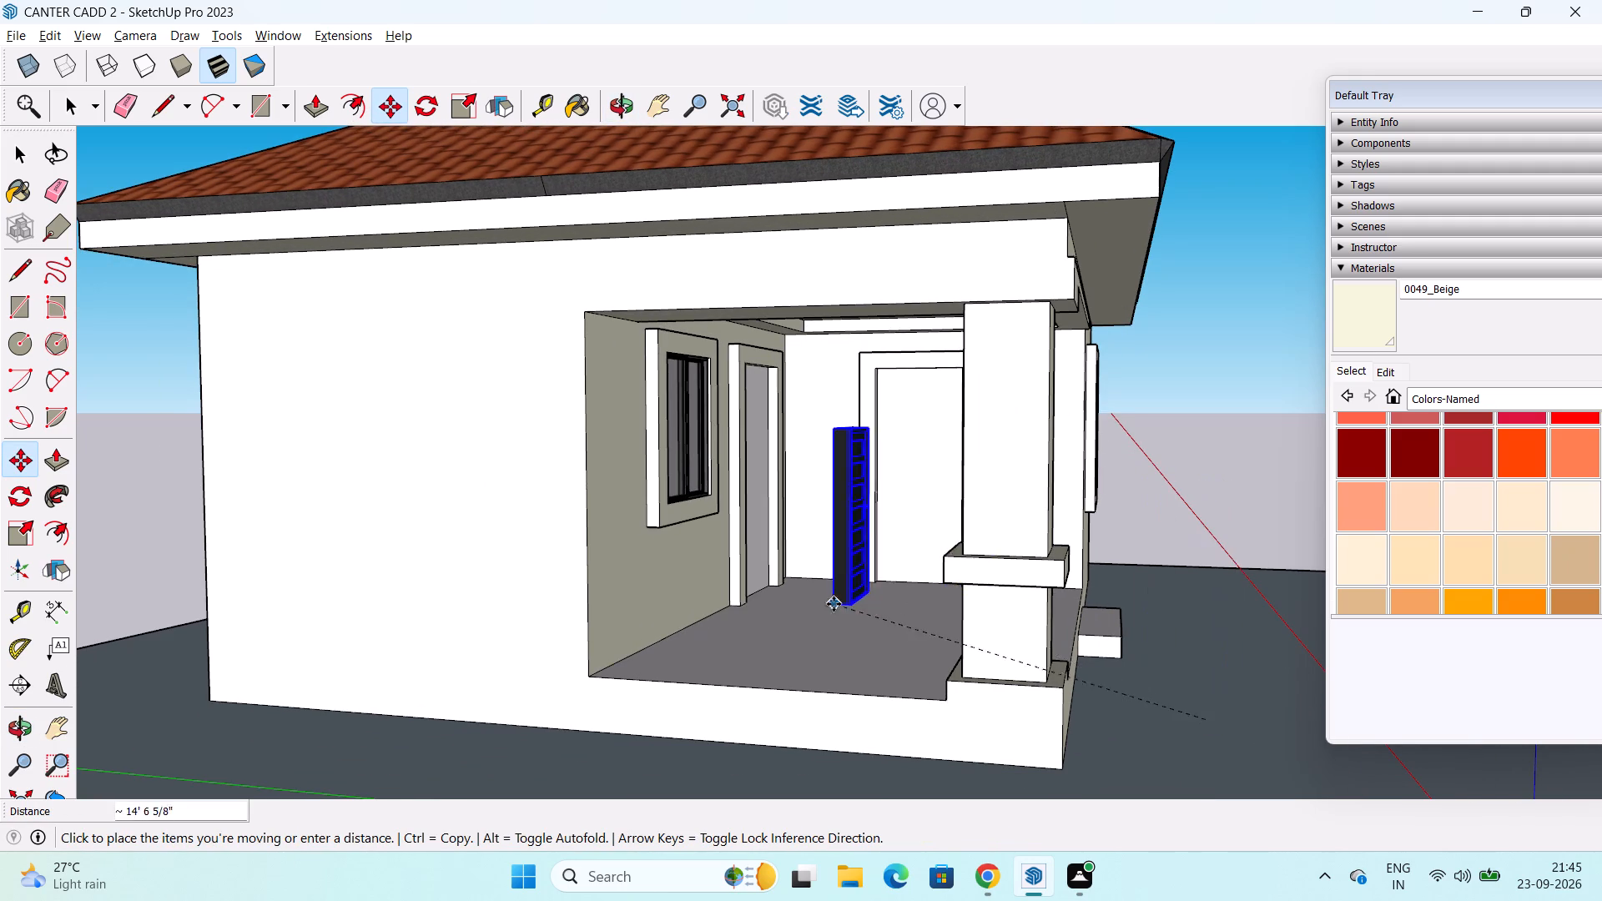
{"action": "scroll", "coordinate": [833, 604], "scroll_direction": "up", "scroll_amount": 8}
{"action": "middle_click_drag", "start_coordinate": [700, 591], "coordinate": [586, 657]}
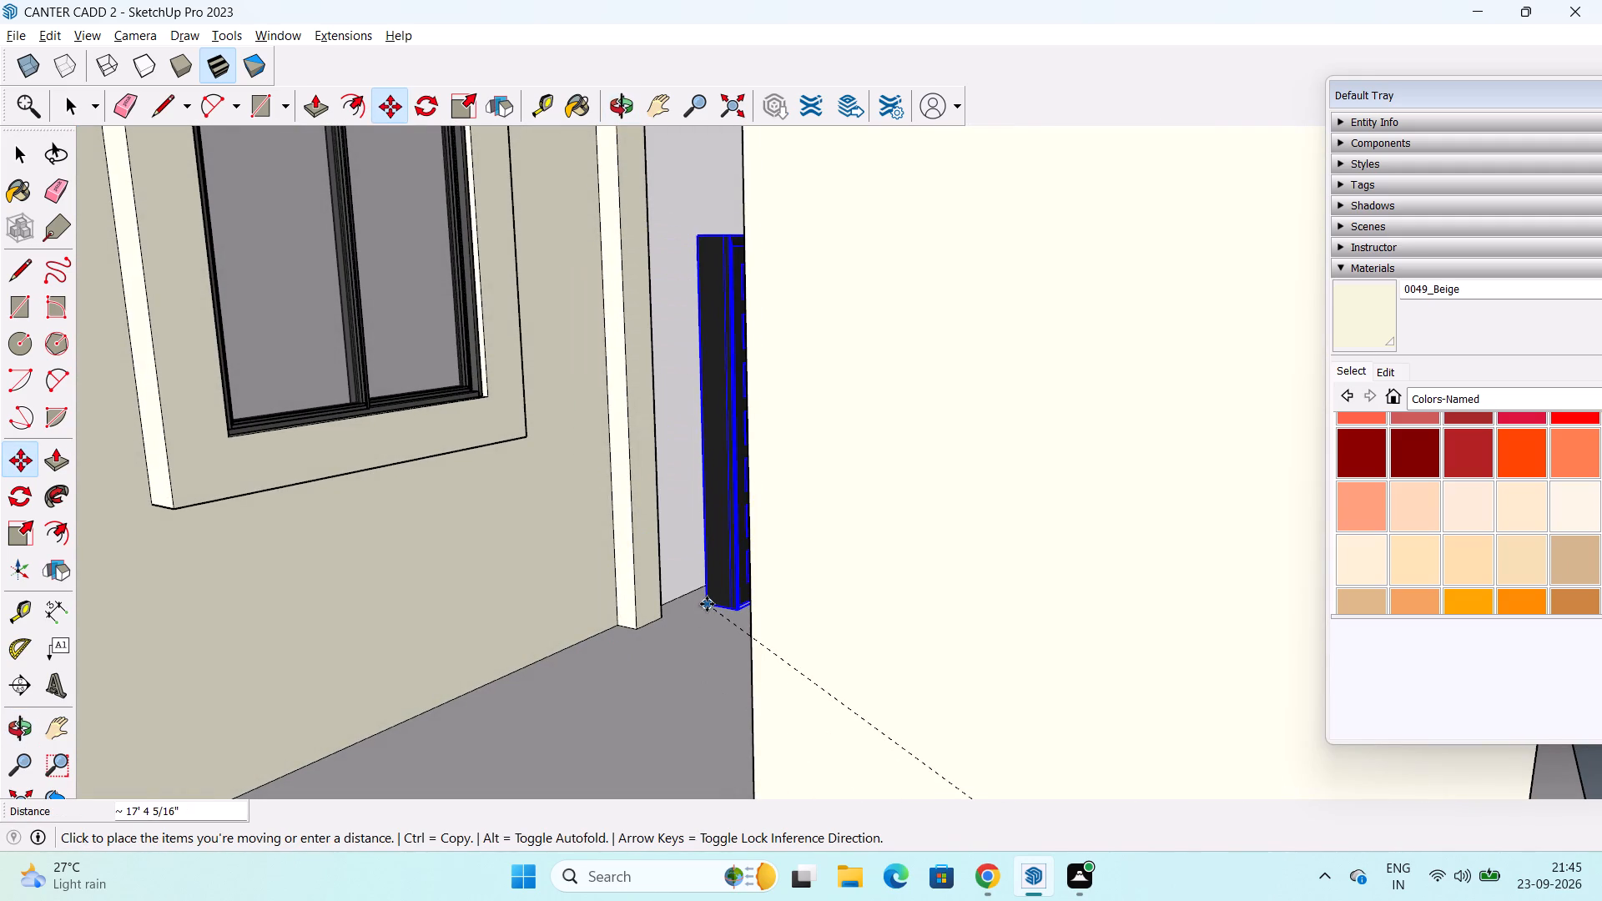
{"action": "middle_click_drag", "start_coordinate": [706, 604], "coordinate": [495, 616]}
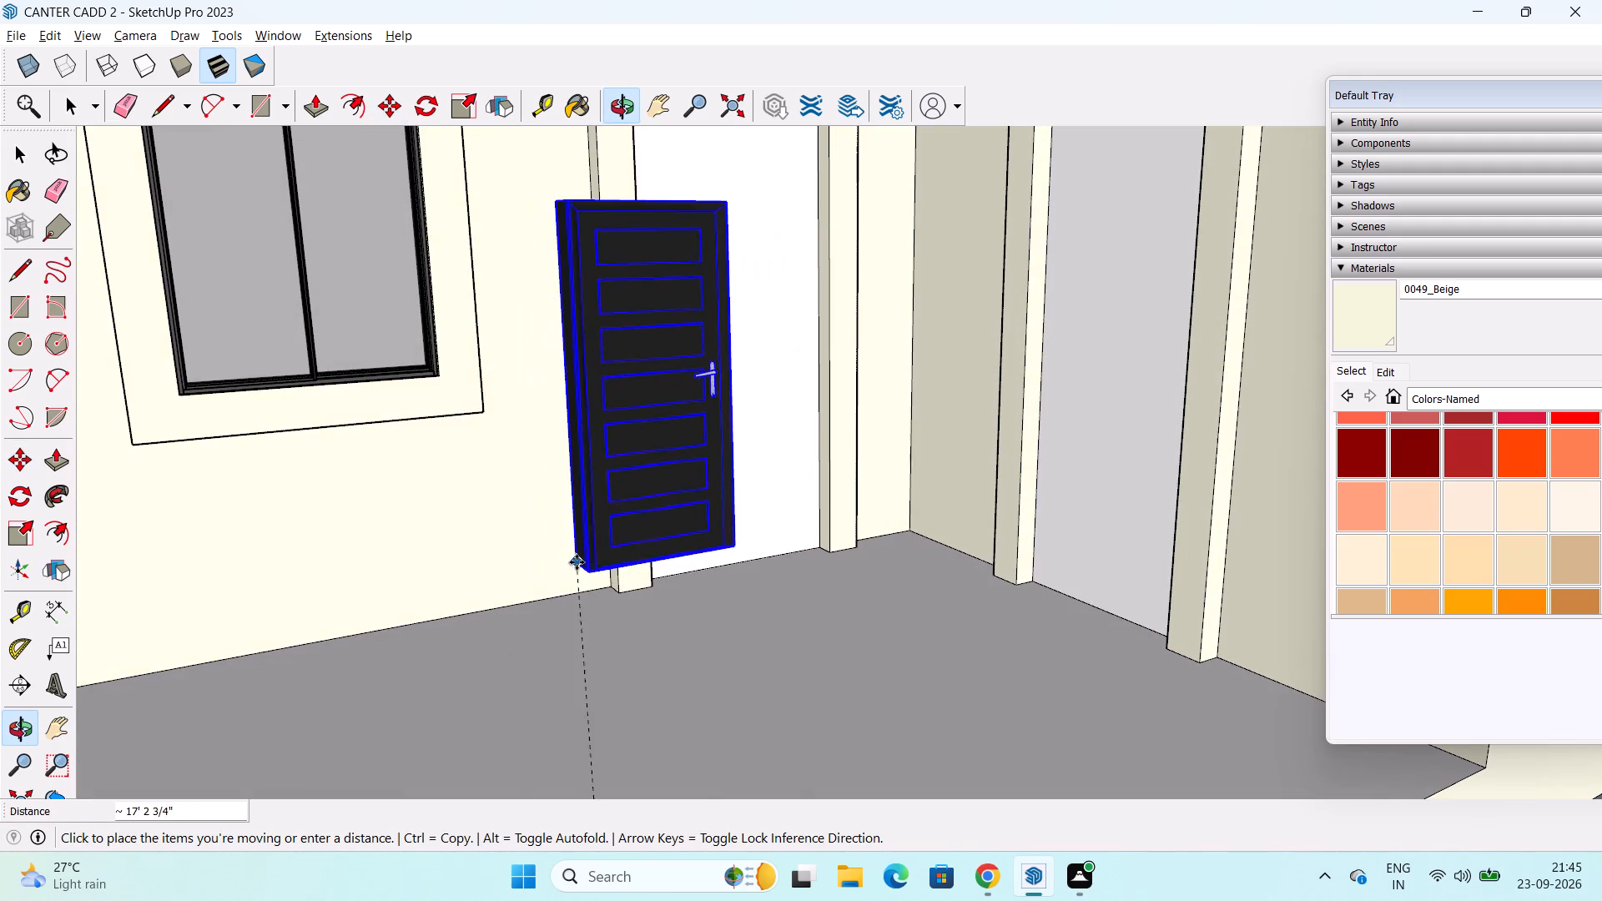
{"action": "scroll", "coordinate": [672, 586], "scroll_direction": "up", "scroll_amount": 10}
{"action": "middle_click_drag", "start_coordinate": [665, 562], "coordinate": [608, 596]}
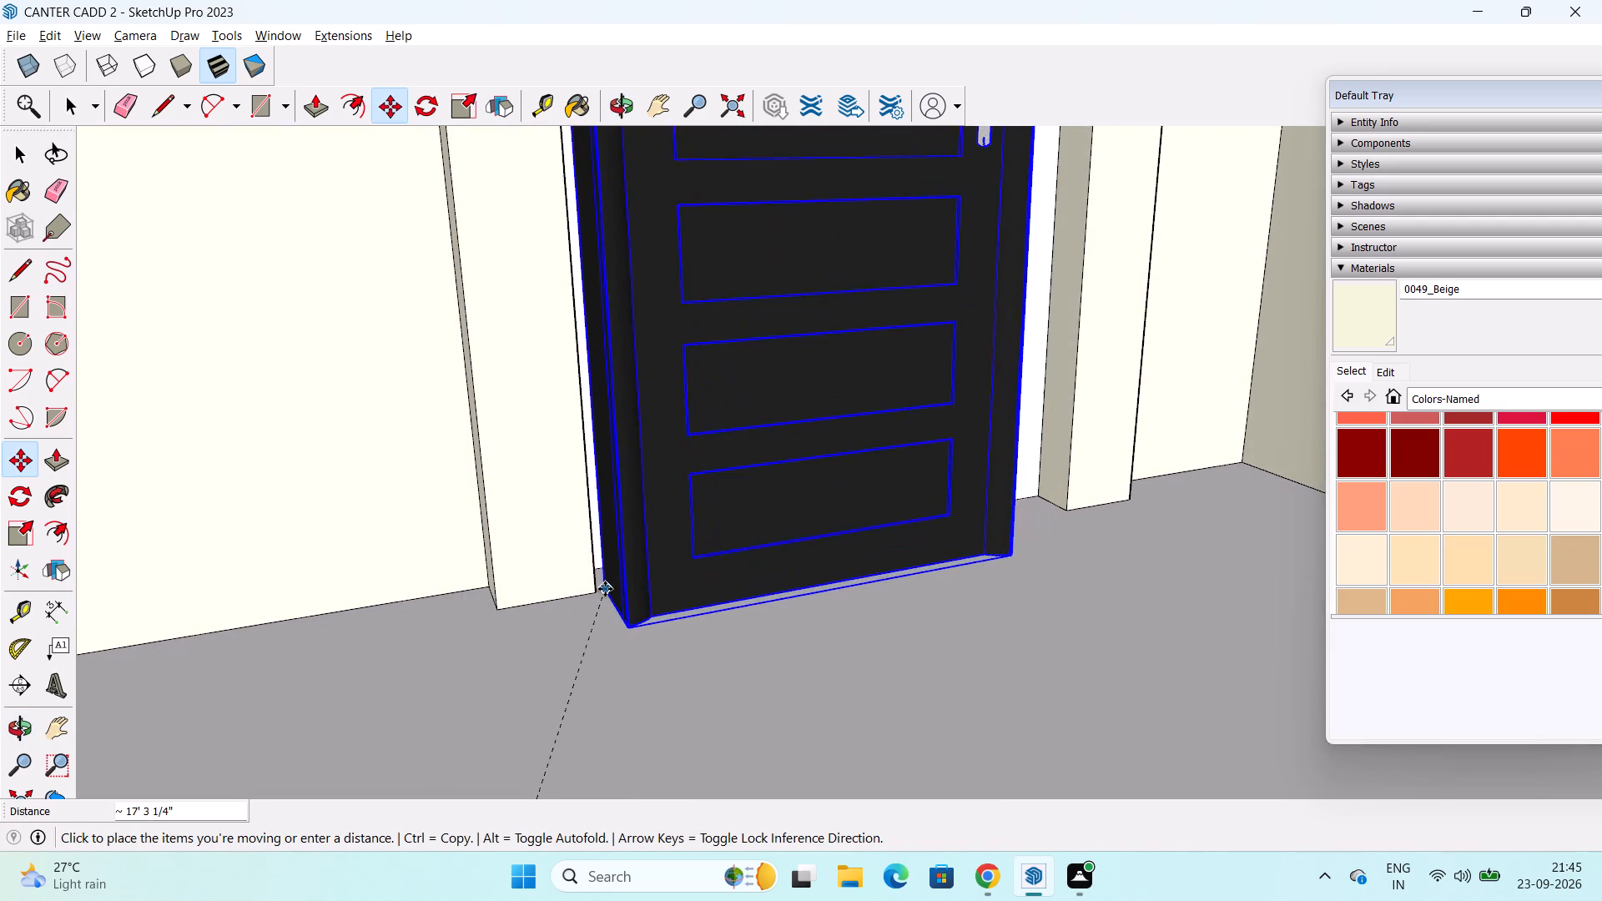
{"action": "scroll", "coordinate": [605, 589], "scroll_direction": "up", "scroll_amount": 7}
{"action": "middle_click_drag", "start_coordinate": [611, 574], "coordinate": [491, 590]}
{"action": "middle_click_drag", "start_coordinate": [507, 542], "coordinate": [553, 526]}
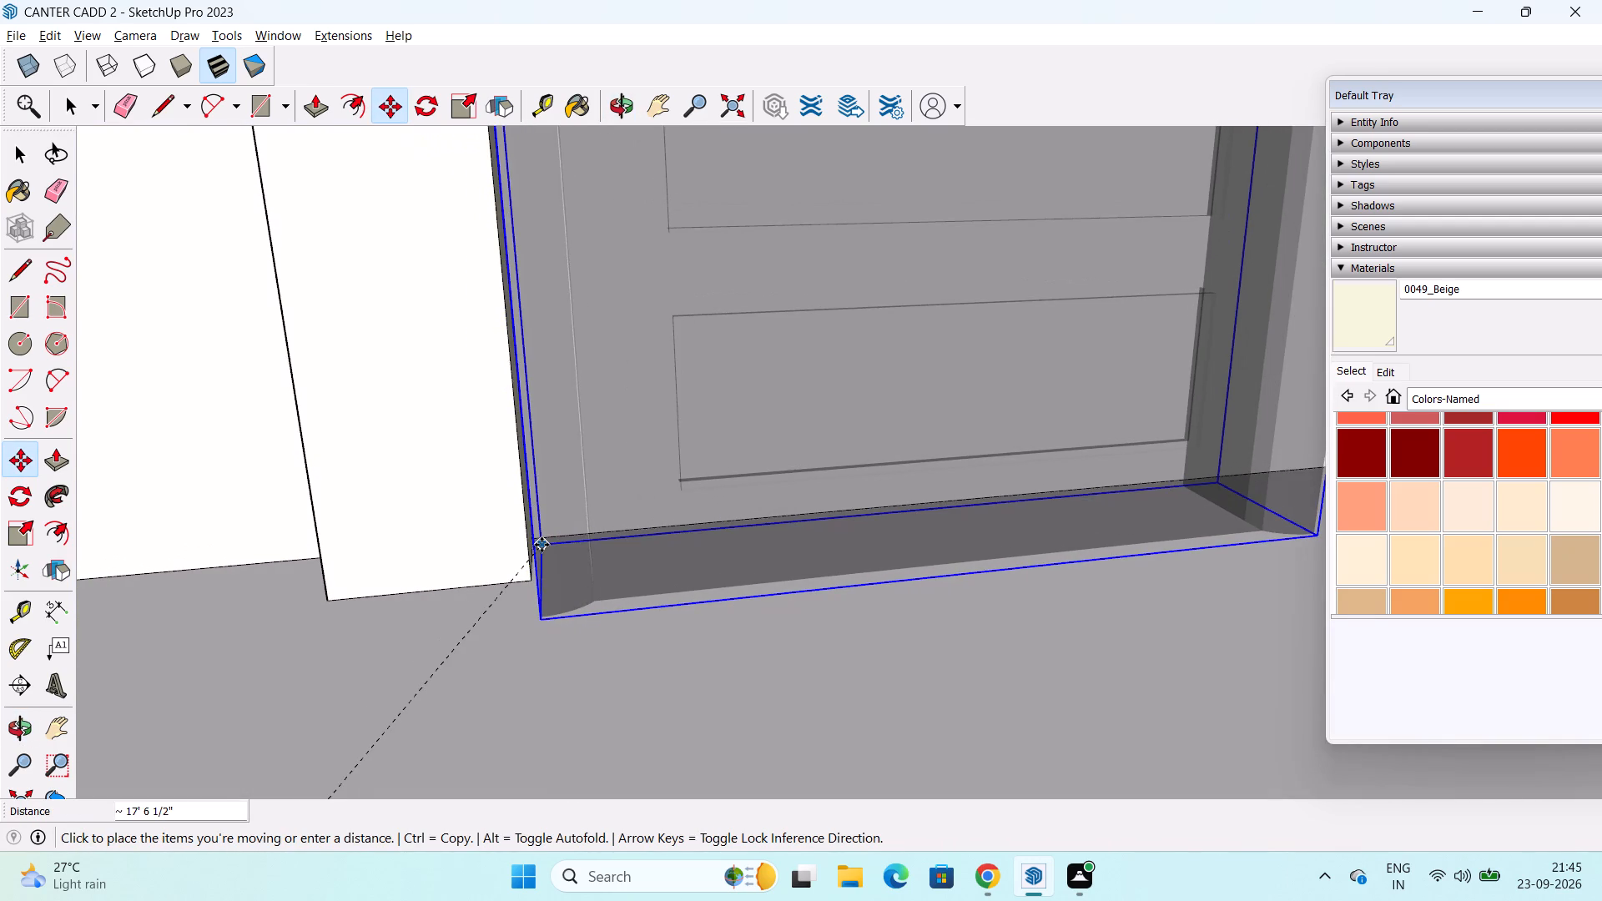
{"action": "left_click", "coordinate": [537, 536]}
Scale the door taller along the blue axis by about 1.37, up to the top edge of the framed opening.
{"action": "scroll", "coordinate": [639, 606], "scroll_direction": "down", "scroll_amount": 1}
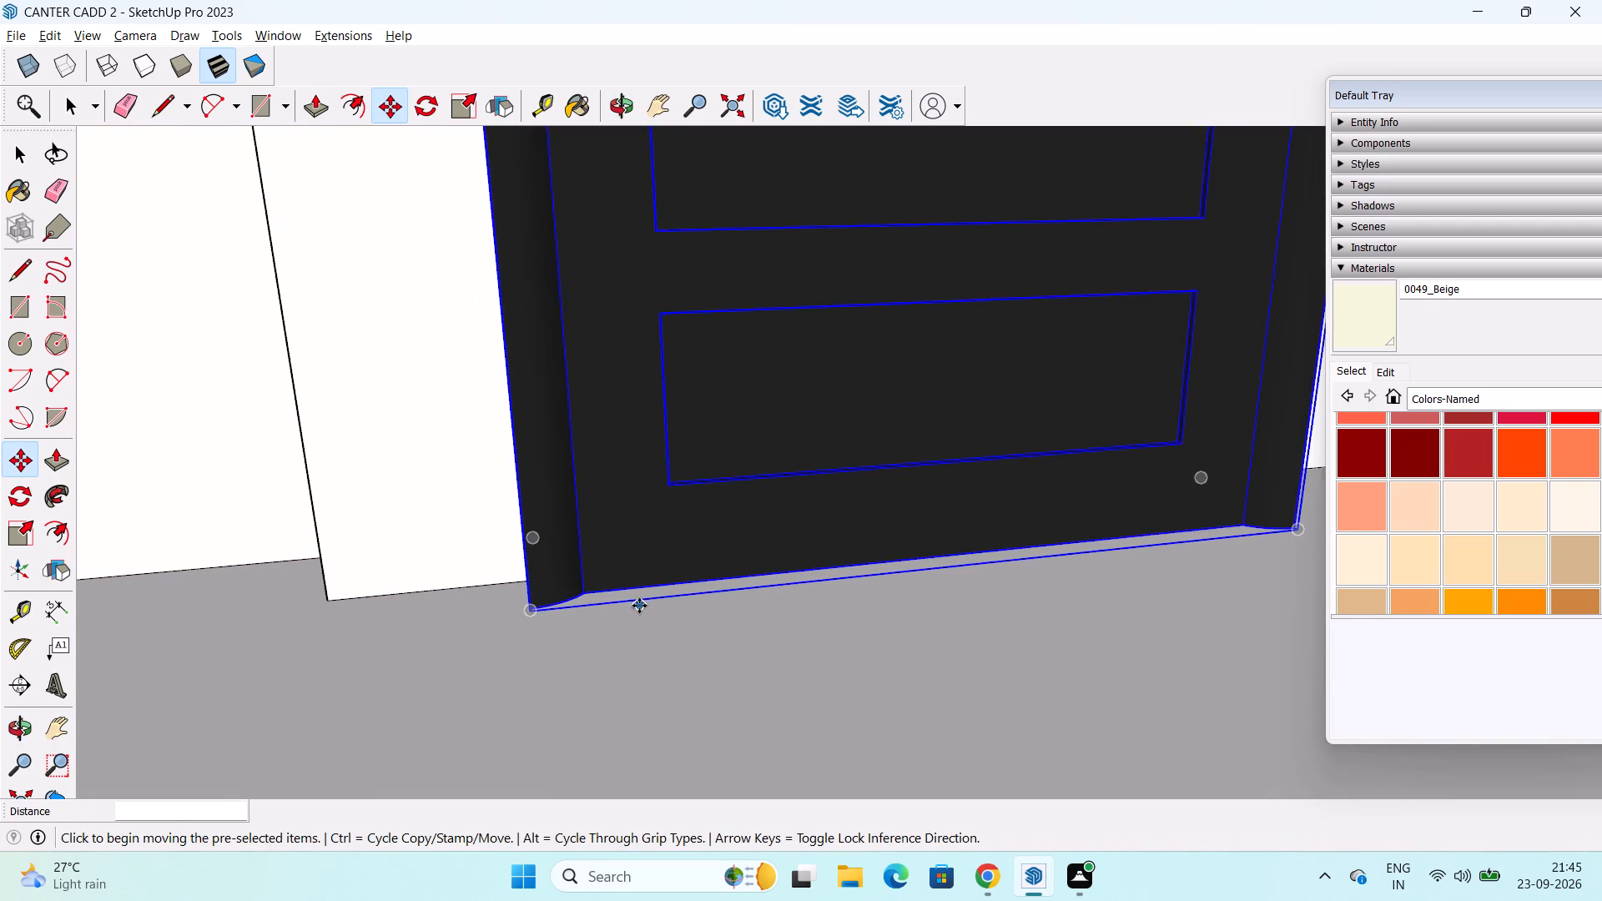
{"action": "scroll", "coordinate": [639, 606], "scroll_direction": "down", "scroll_amount": 14}
{"action": "scroll", "coordinate": [687, 538], "scroll_direction": "down", "scroll_amount": 4}
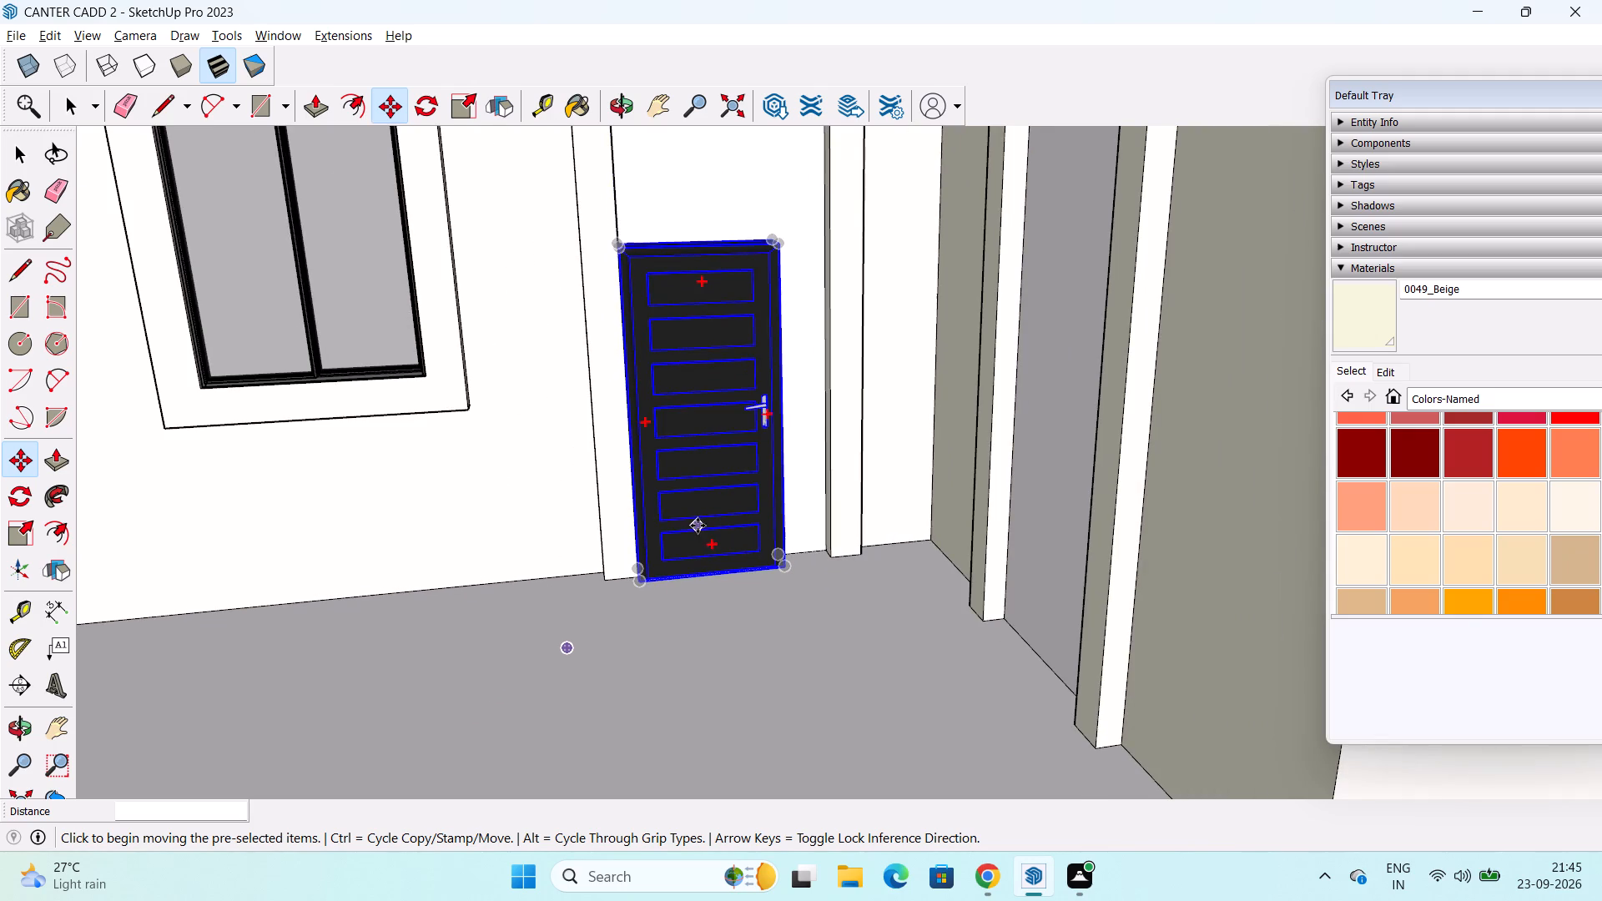
{"action": "middle_click_drag", "start_coordinate": [760, 448], "coordinate": [781, 612], "text": "shift"}
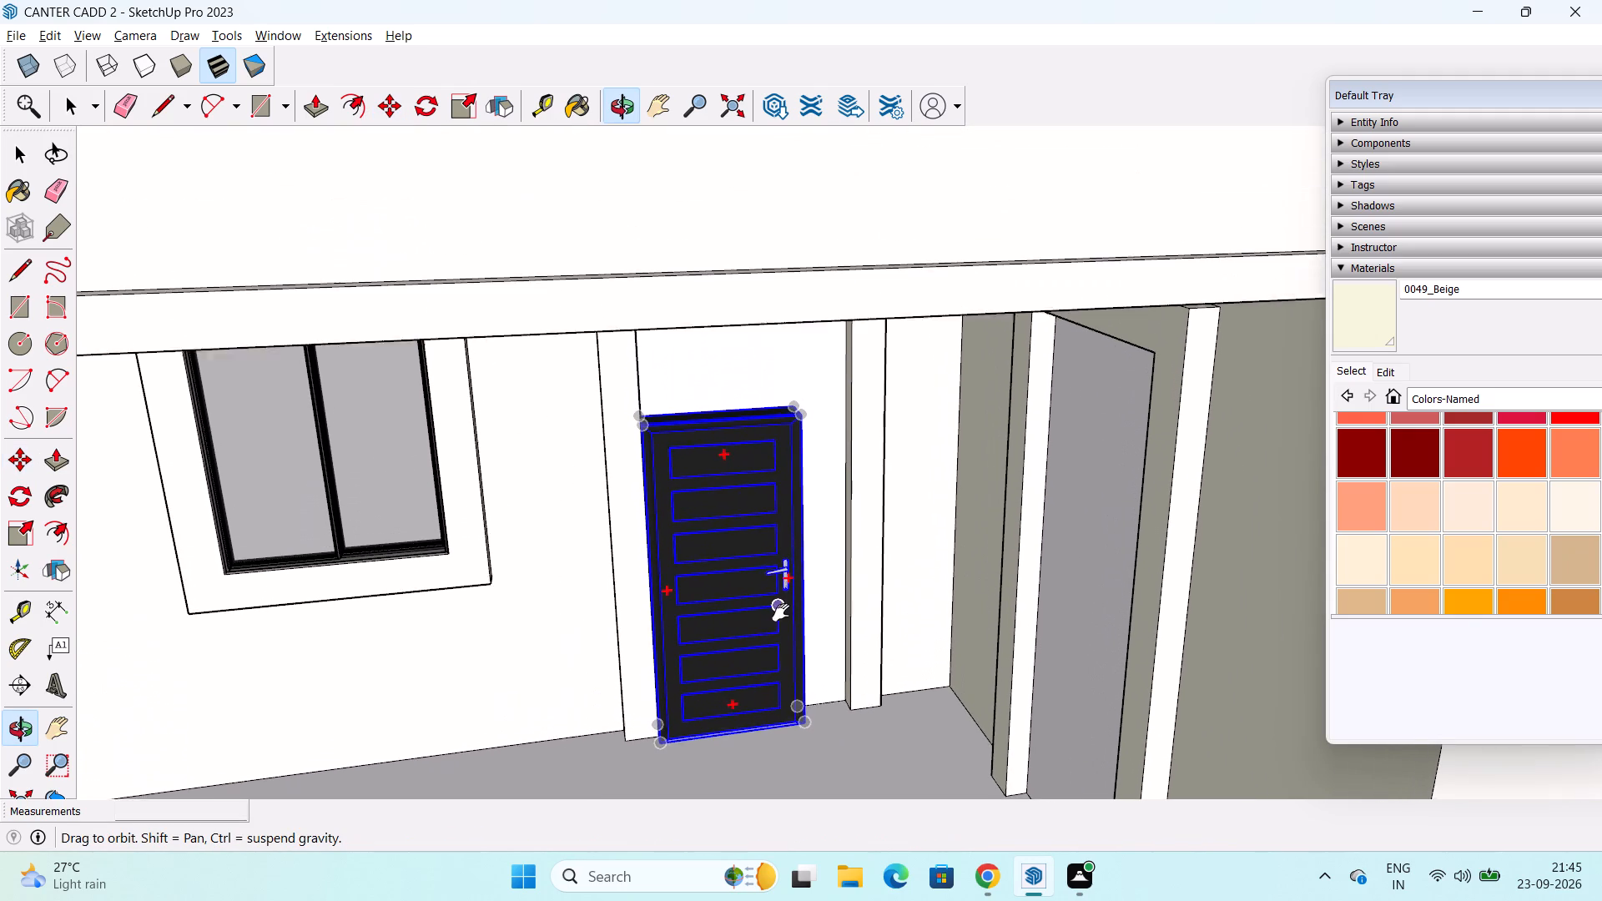
{"action": "middle_click_drag", "start_coordinate": [781, 612], "coordinate": [781, 614], "text": "shift"}
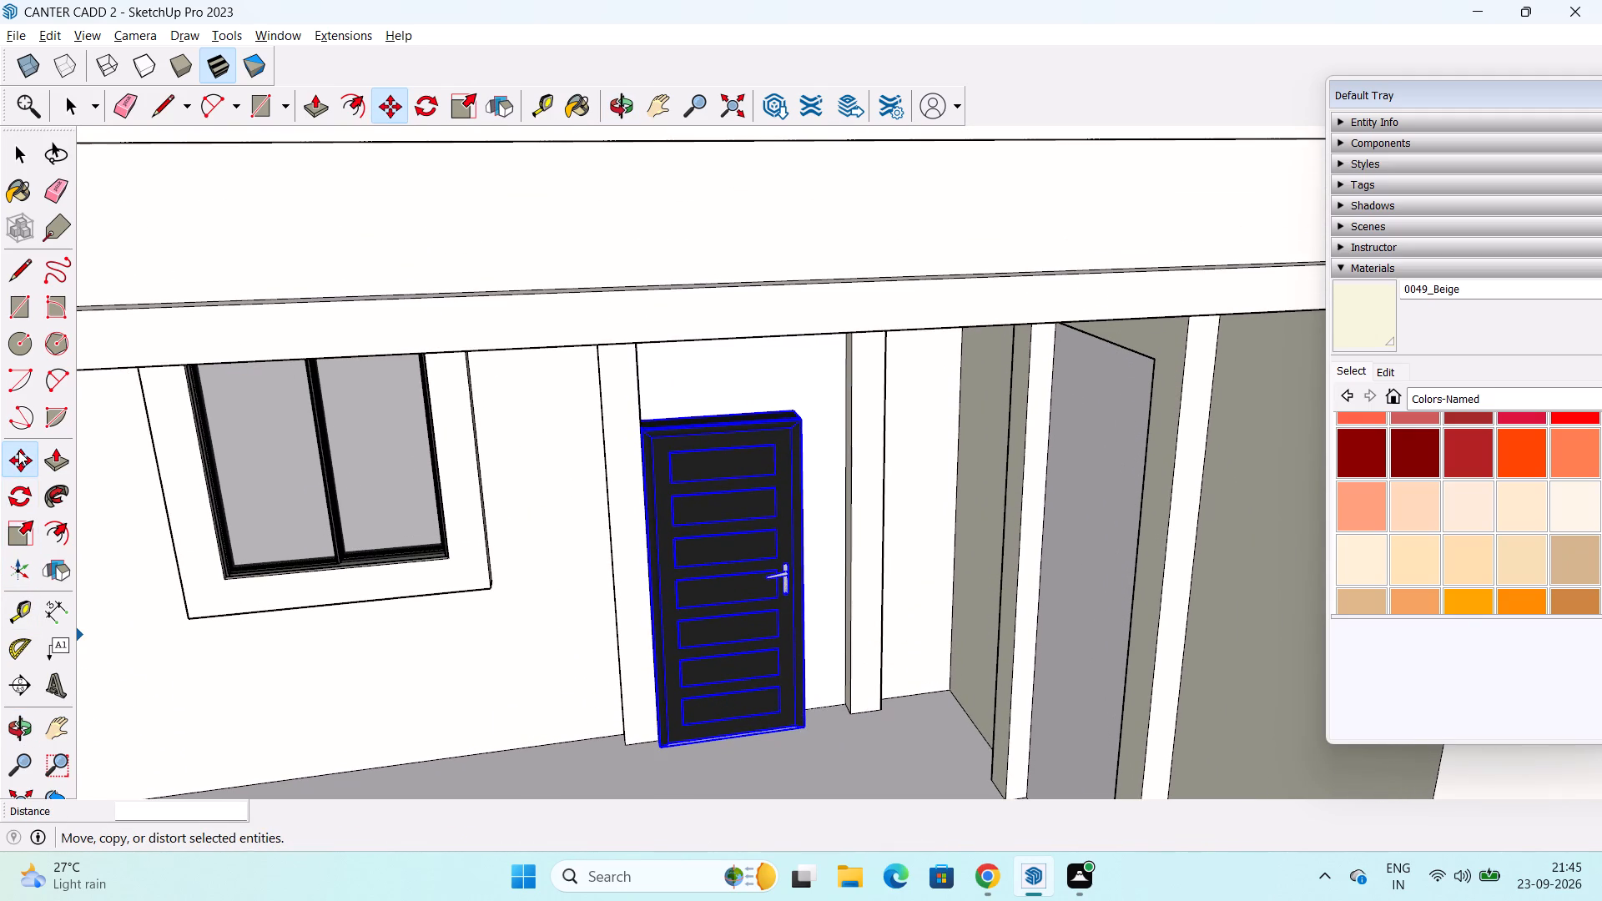
{"action": "left_click", "coordinate": [18, 541]}
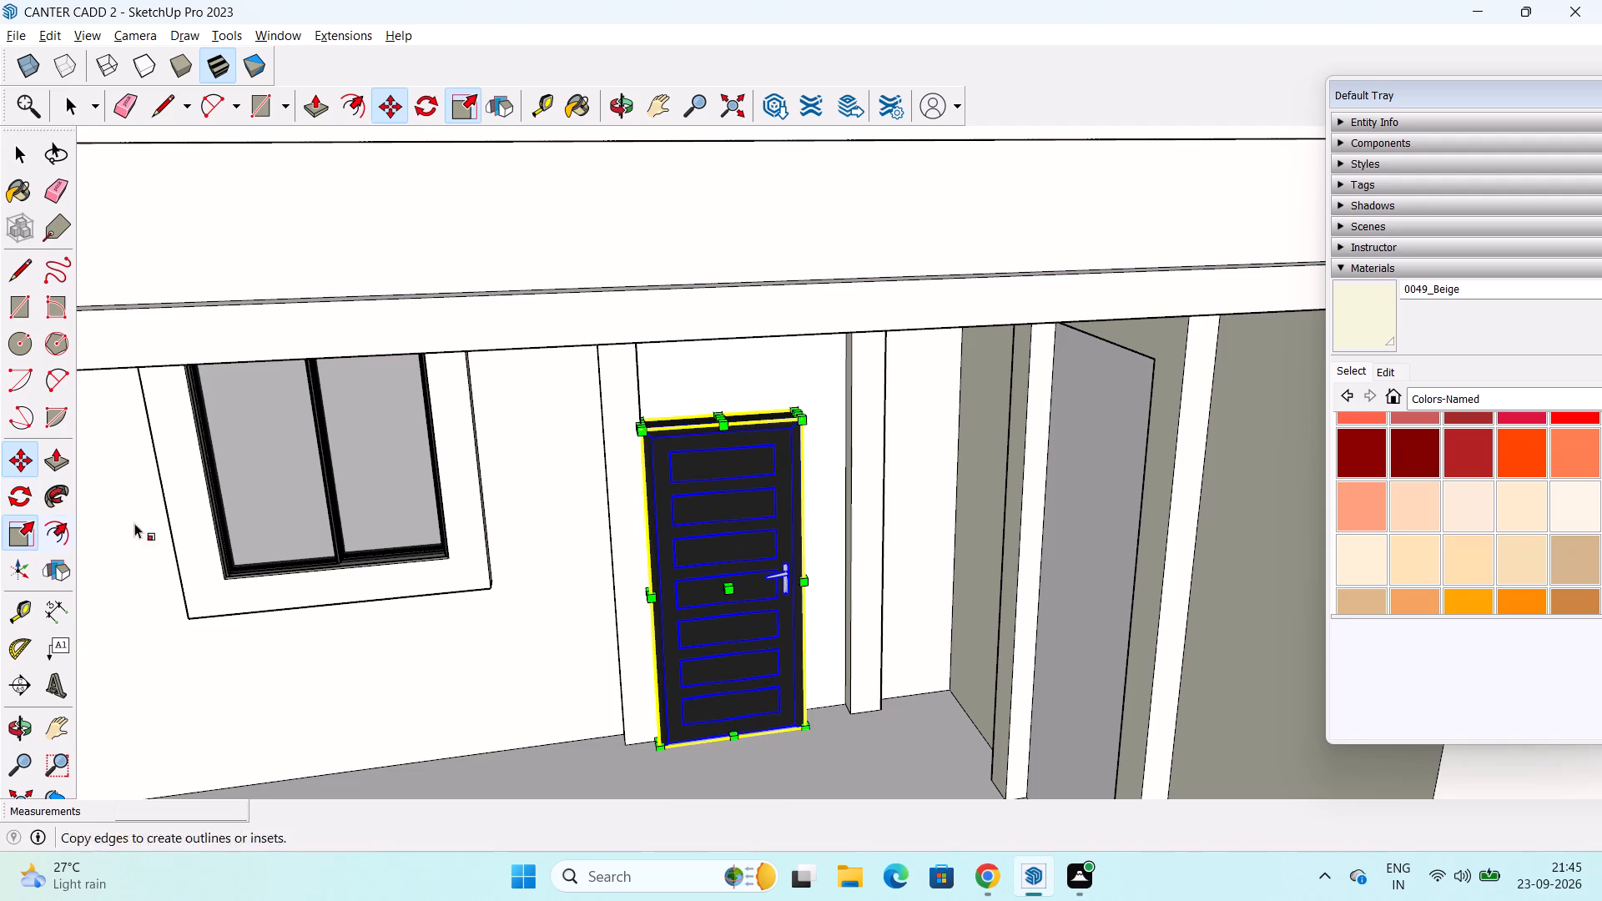
{"action": "scroll", "coordinate": [699, 425], "scroll_direction": "up", "scroll_amount": 3}
{"action": "middle_click_drag", "start_coordinate": [708, 434], "coordinate": [720, 383]}
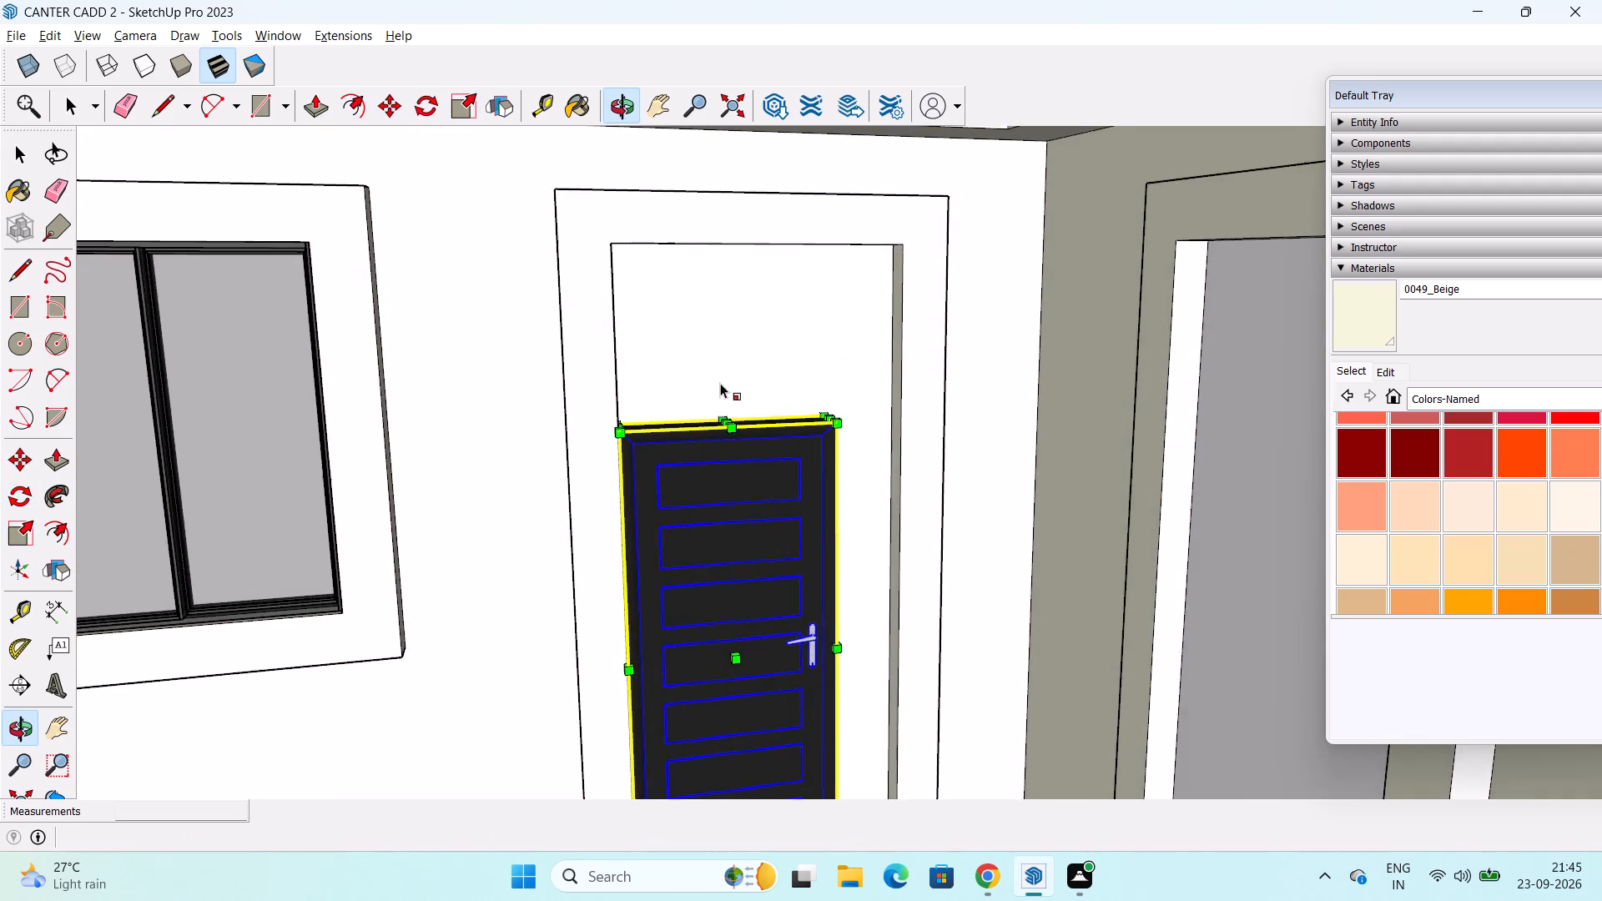
{"action": "scroll", "coordinate": [721, 383], "scroll_direction": "up", "scroll_amount": 3}
{"action": "left_click_drag", "start_coordinate": [729, 435], "coordinate": [743, 252]}
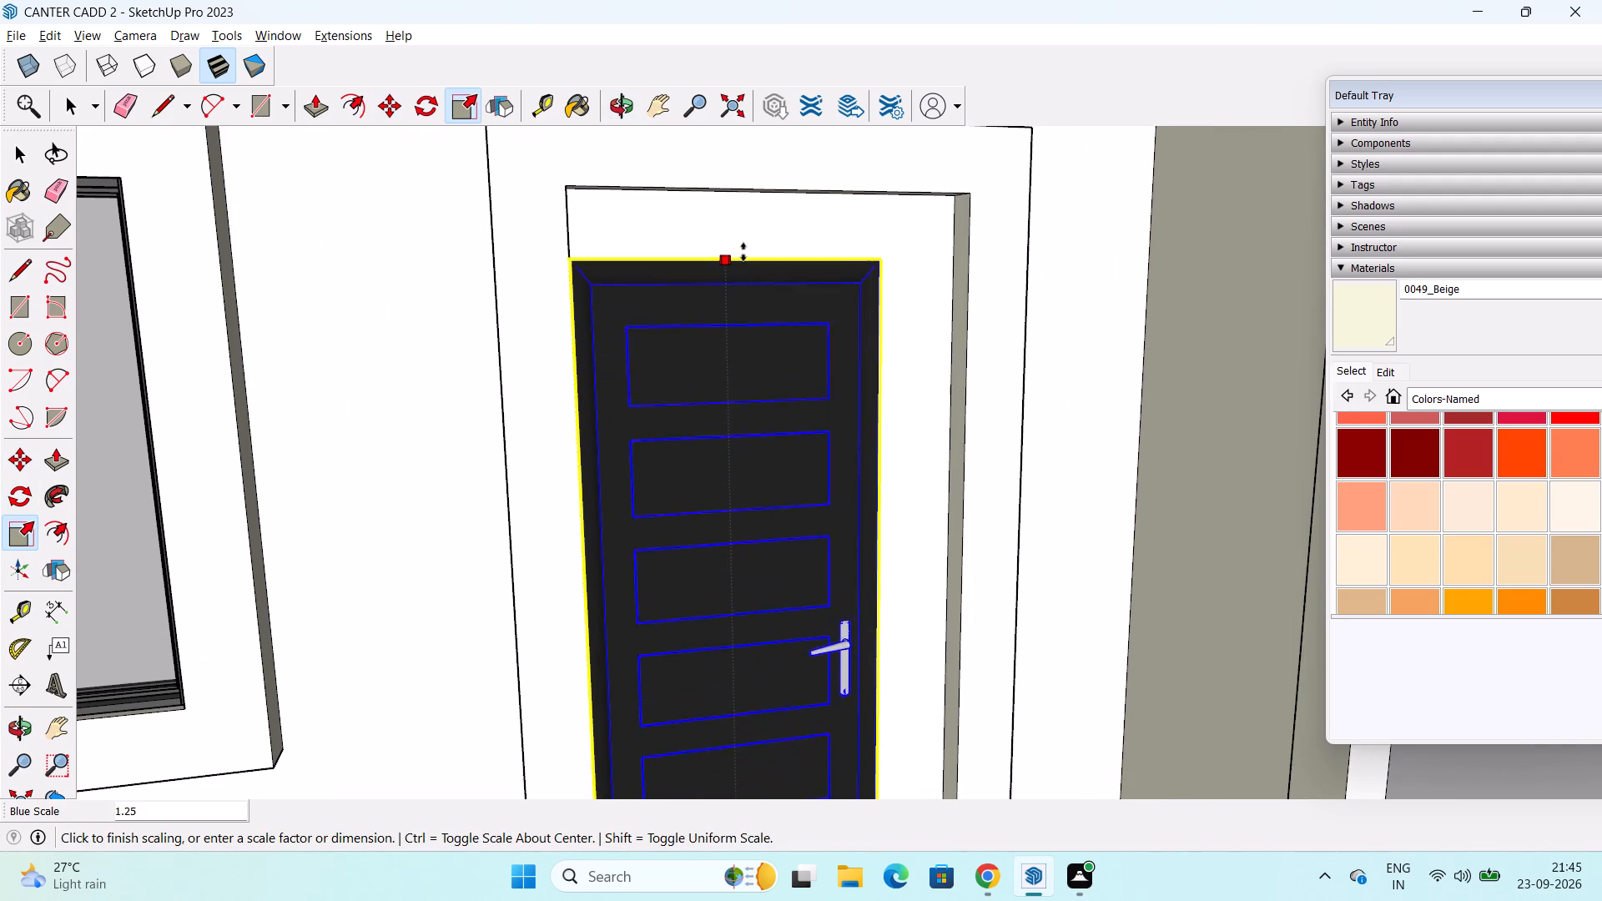
{"action": "left_click_drag", "start_coordinate": [743, 252], "coordinate": [755, 194]}
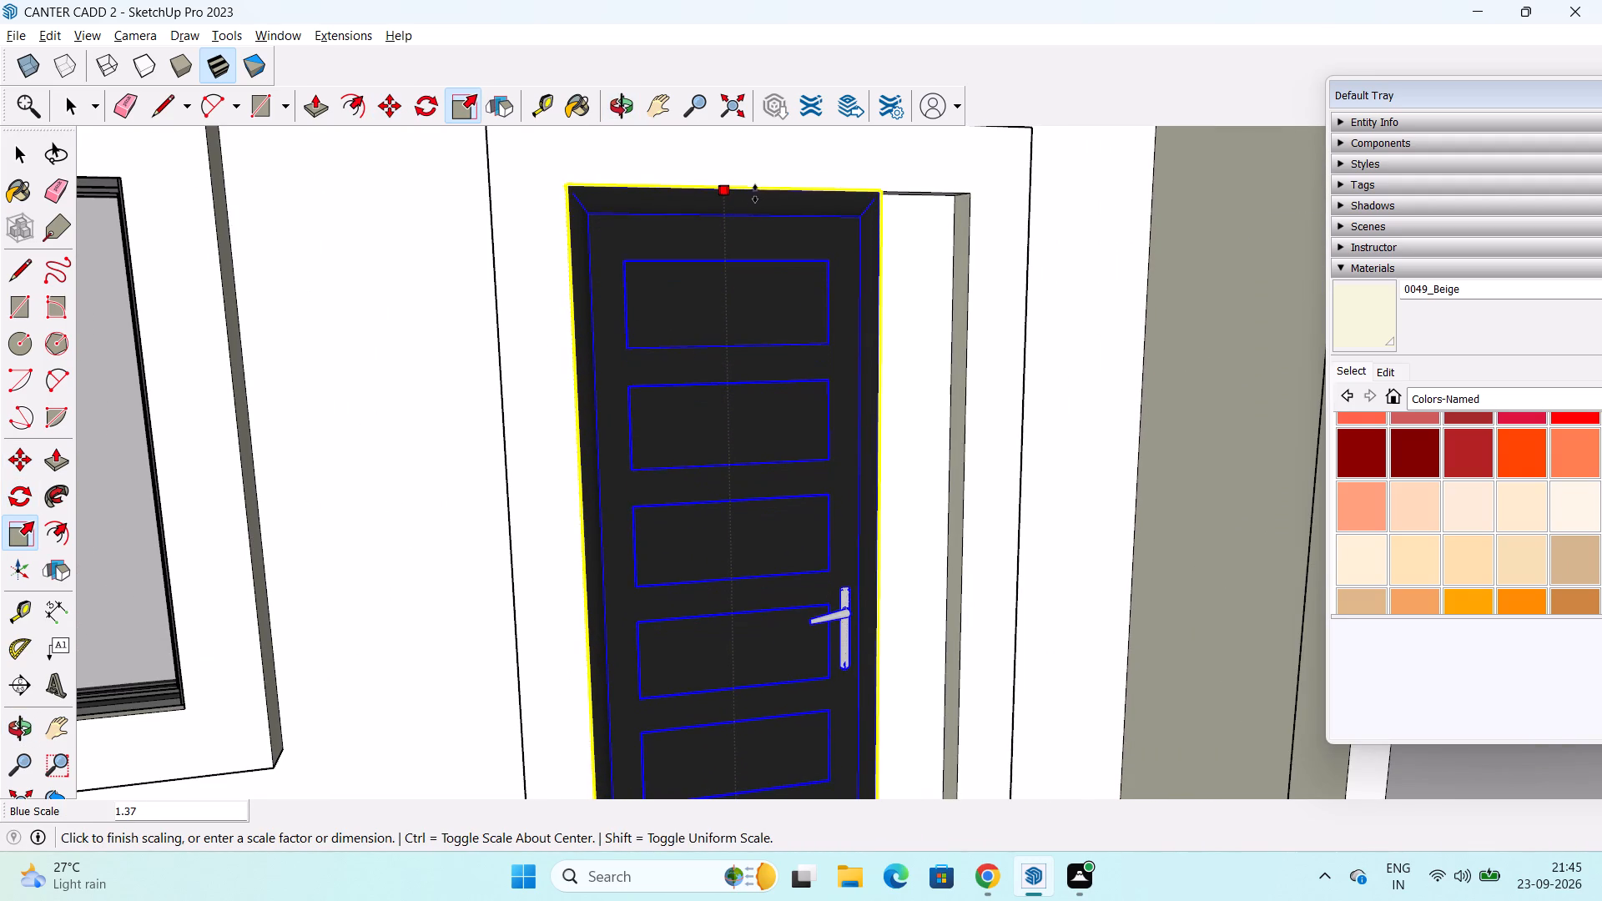
{"action": "left_click_drag", "start_coordinate": [755, 194], "coordinate": [632, 193]}
Scale the door wider along the red axis from its handle side to the far side edge of the opening.
{"action": "middle_click_drag", "start_coordinate": [702, 239], "coordinate": [441, 265]}
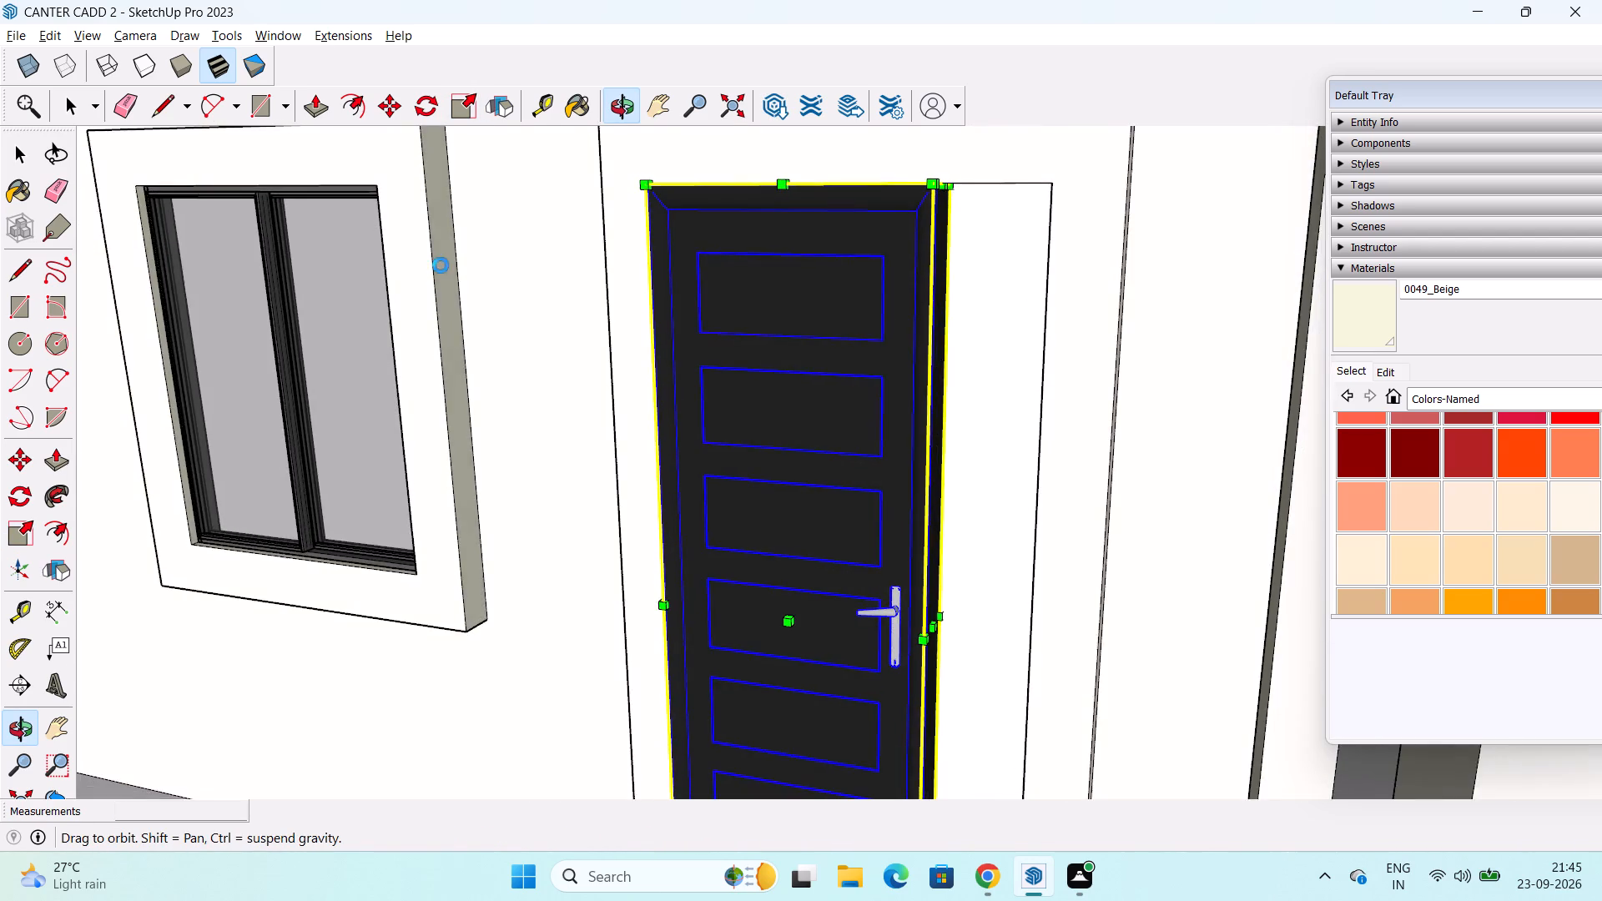
{"action": "middle_click_drag", "start_coordinate": [441, 265], "coordinate": [511, 269]}
{"action": "left_click_drag", "start_coordinate": [923, 619], "coordinate": [929, 619]}
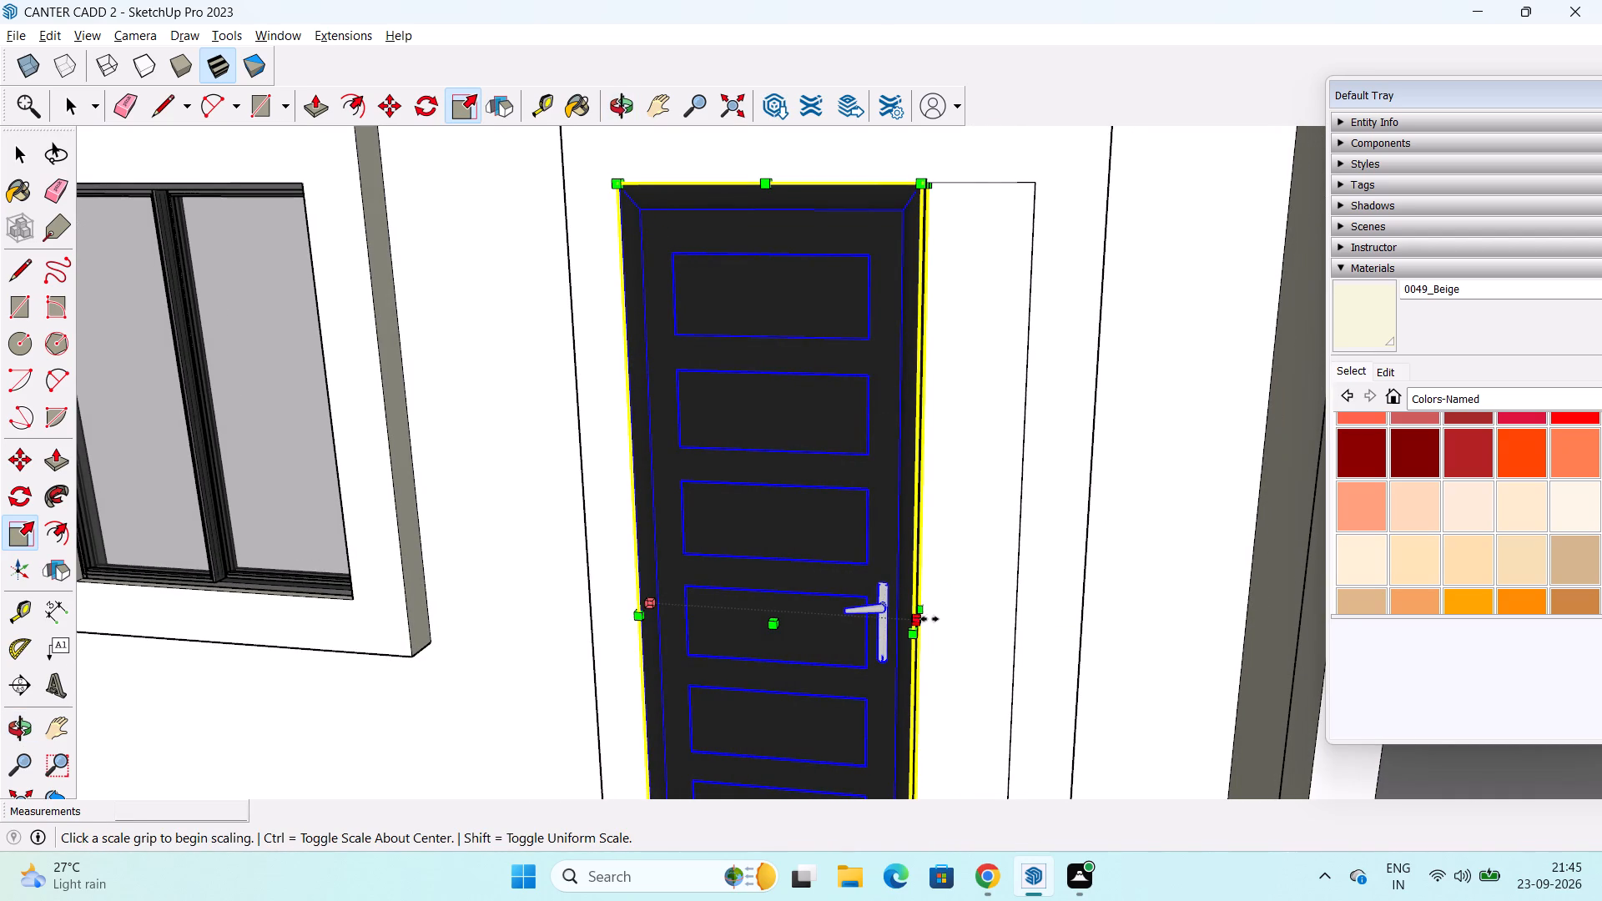
{"action": "left_click_drag", "start_coordinate": [929, 619], "coordinate": [1003, 607]}
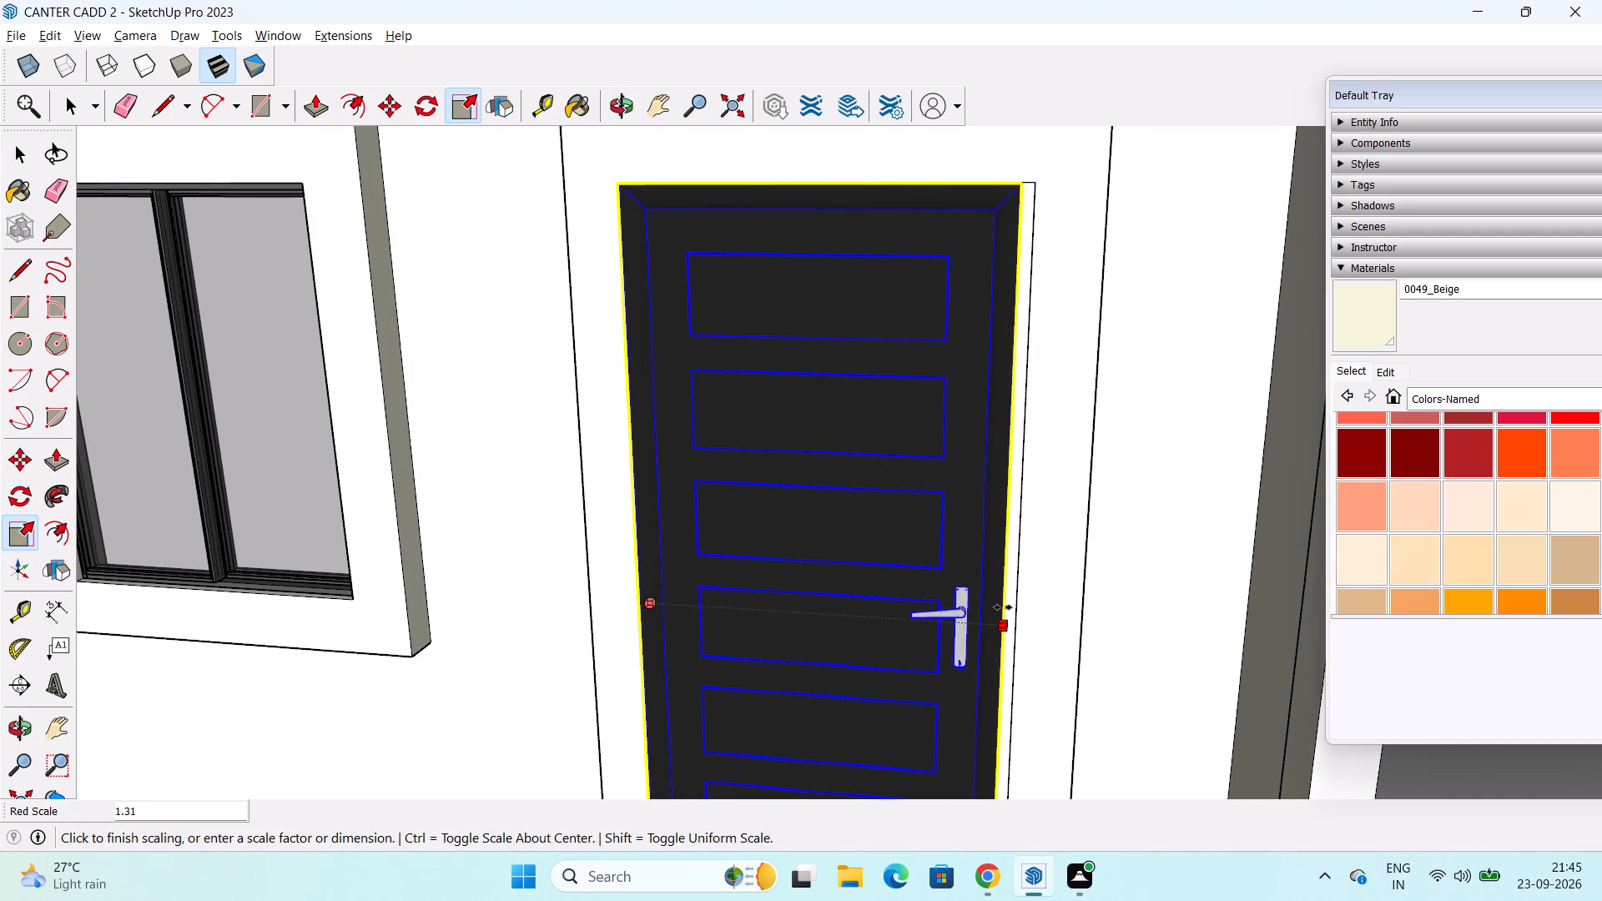
{"action": "left_click_drag", "start_coordinate": [1003, 607], "coordinate": [1020, 494]}
{"action": "scroll", "coordinate": [1008, 521], "scroll_direction": "down", "scroll_amount": 7}
{"action": "middle_click_drag", "start_coordinate": [1011, 528], "coordinate": [1028, 489]}
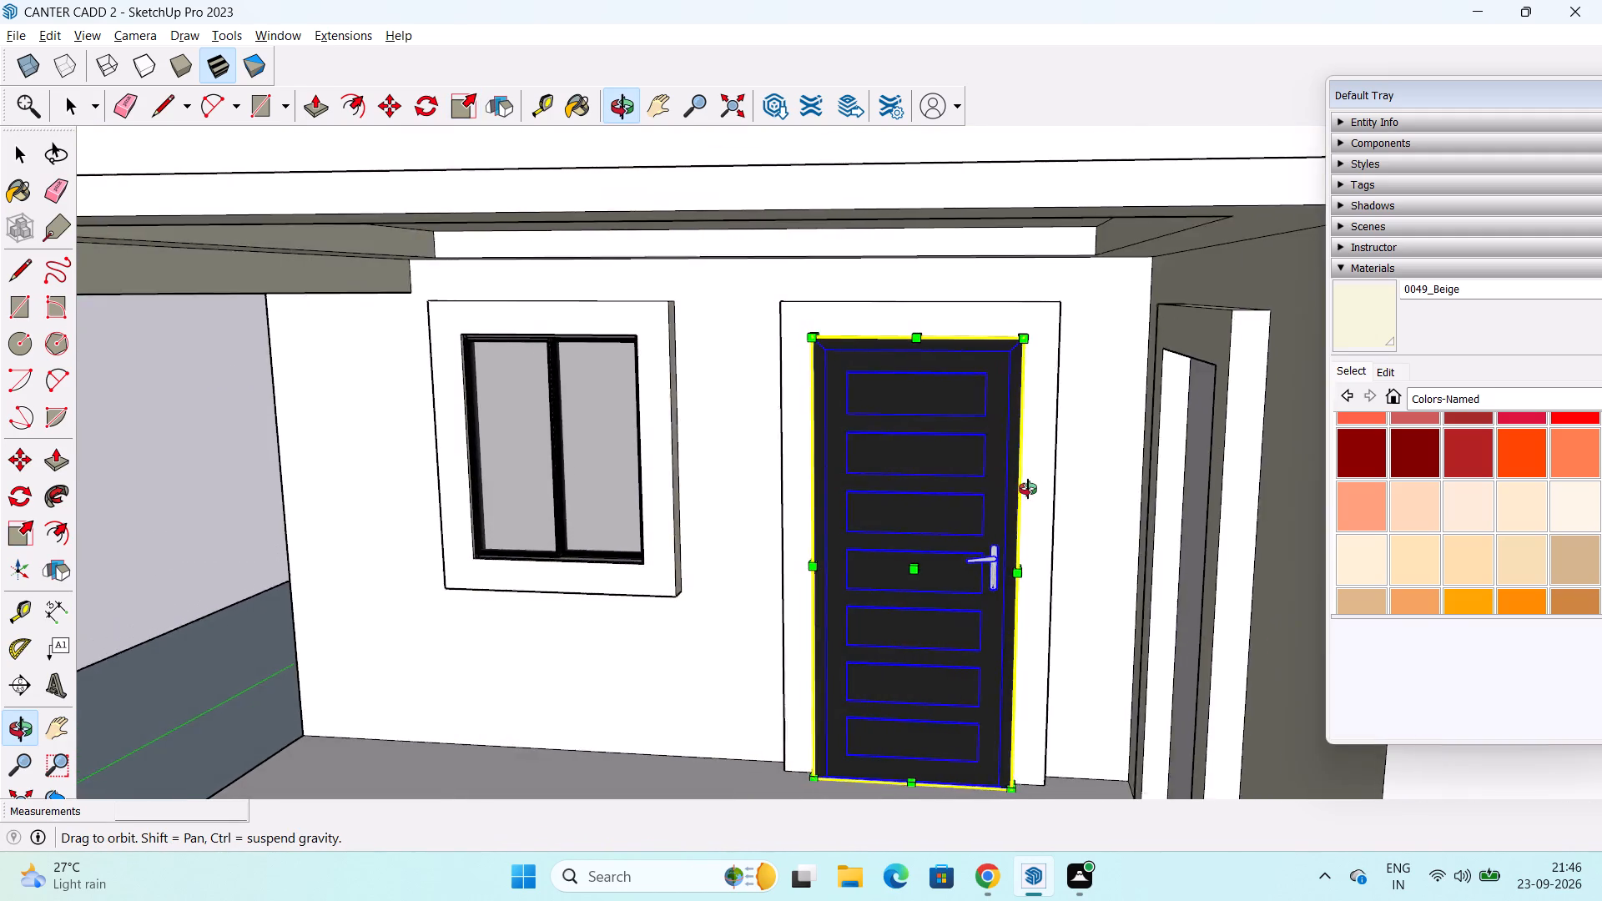
Scale the door thinner along the green axis by about 0.6, from its front face toward the opening.
{"action": "middle_click_drag", "start_coordinate": [1028, 489], "coordinate": [1285, 498]}
{"action": "scroll", "coordinate": [1148, 698], "scroll_direction": "up", "scroll_amount": 3}
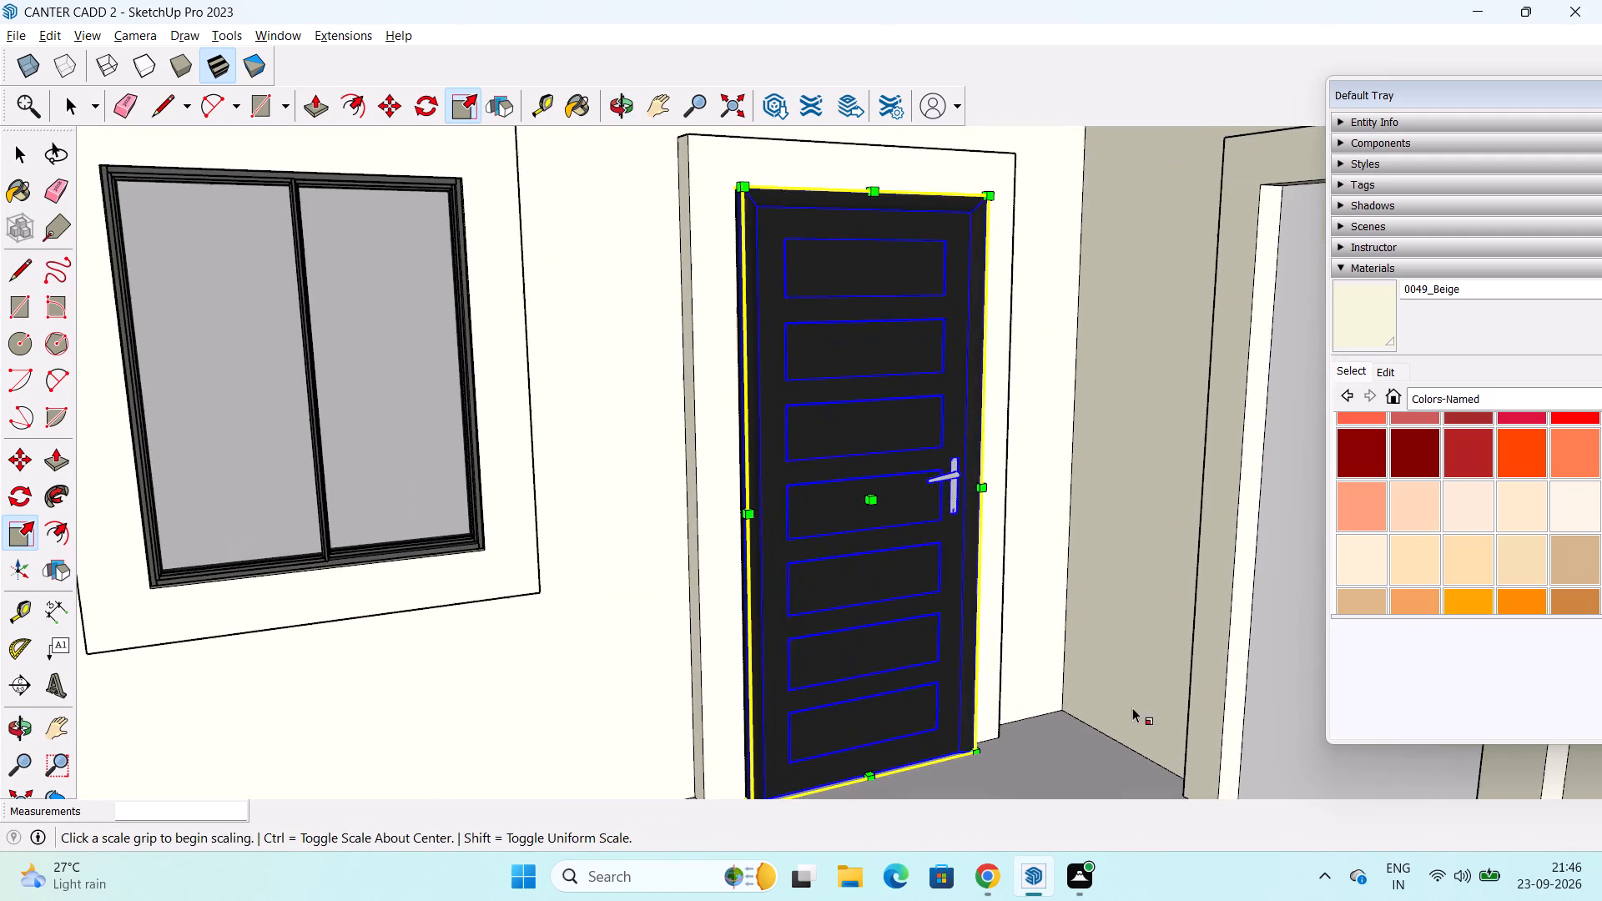
{"action": "middle_click_drag", "start_coordinate": [1062, 730], "coordinate": [1462, 742]}
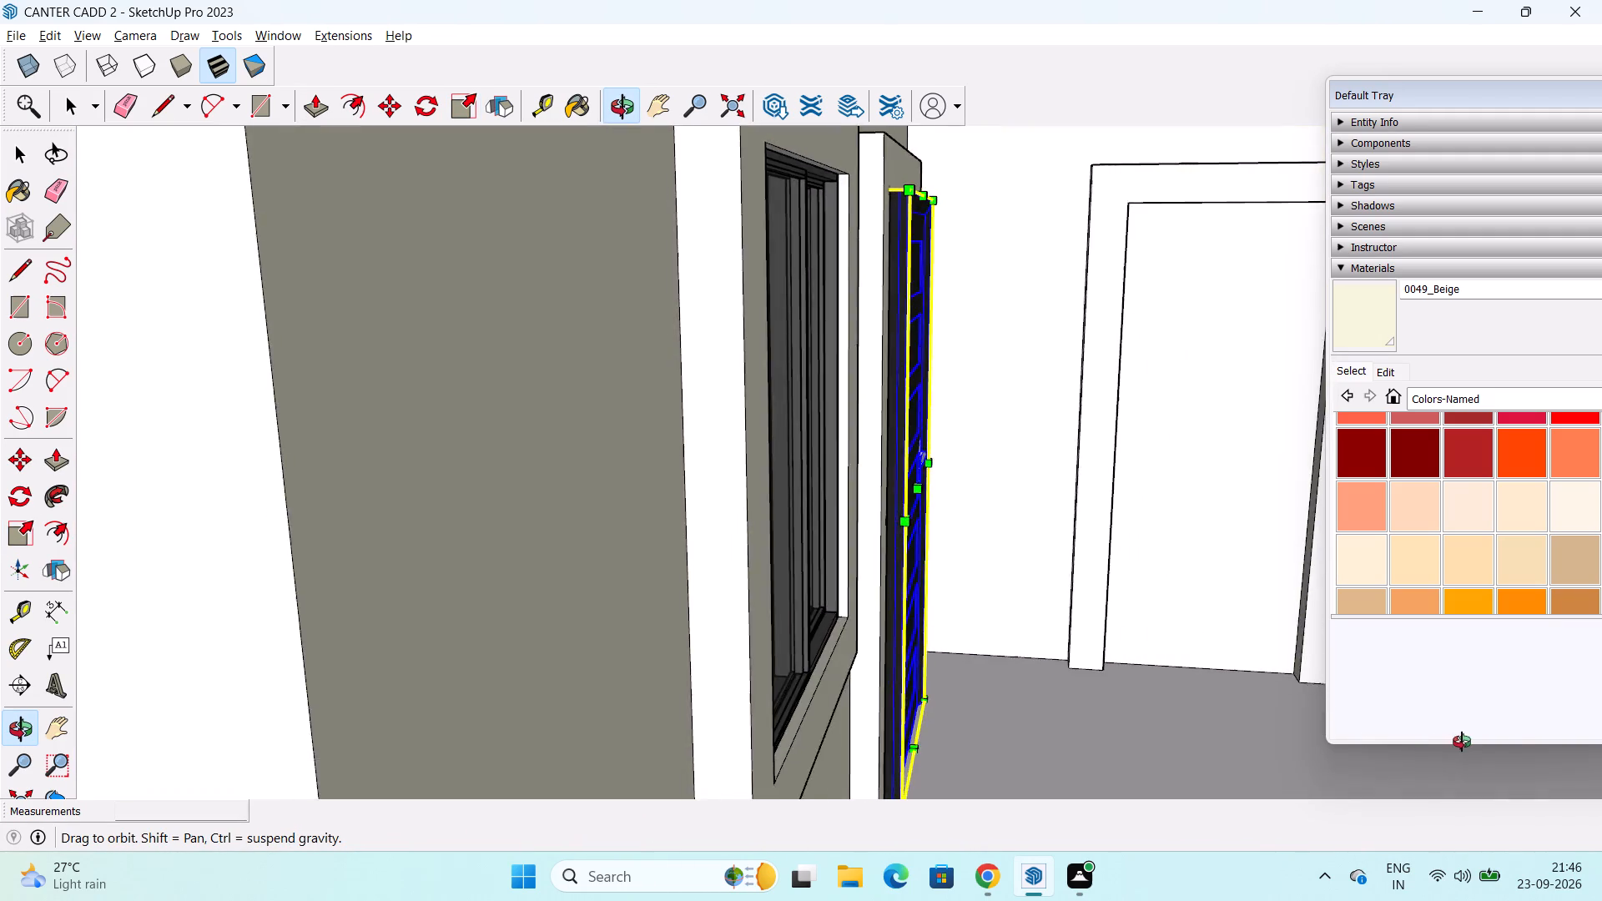
{"action": "middle_click_drag", "start_coordinate": [1462, 742], "coordinate": [1439, 758]}
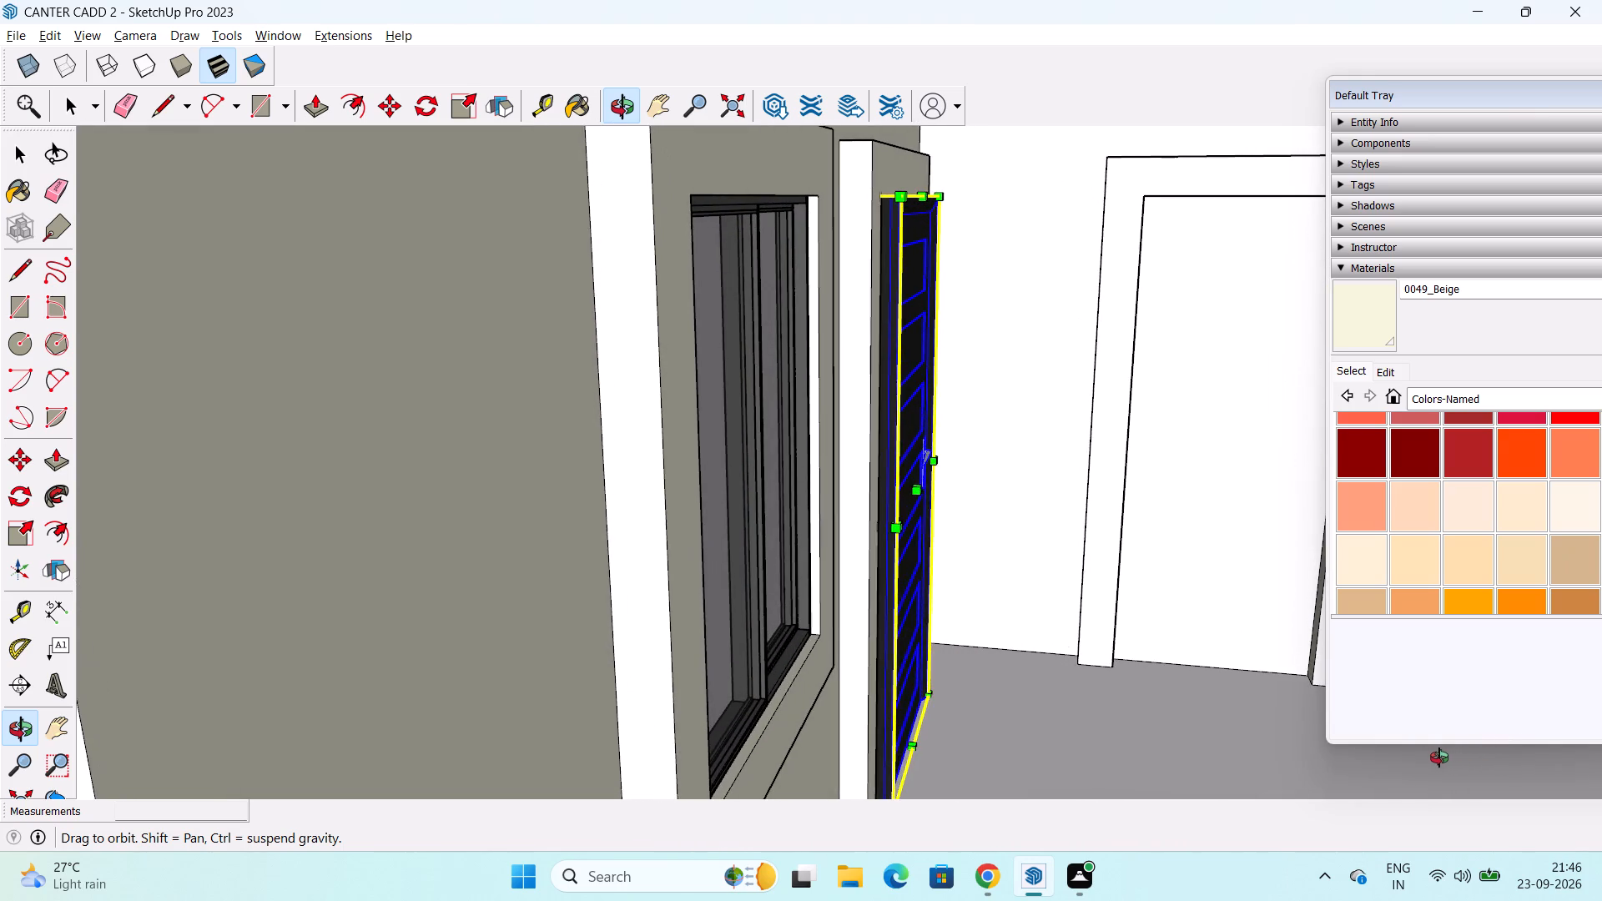
{"action": "middle_click_drag", "start_coordinate": [1439, 758], "coordinate": [1322, 757]}
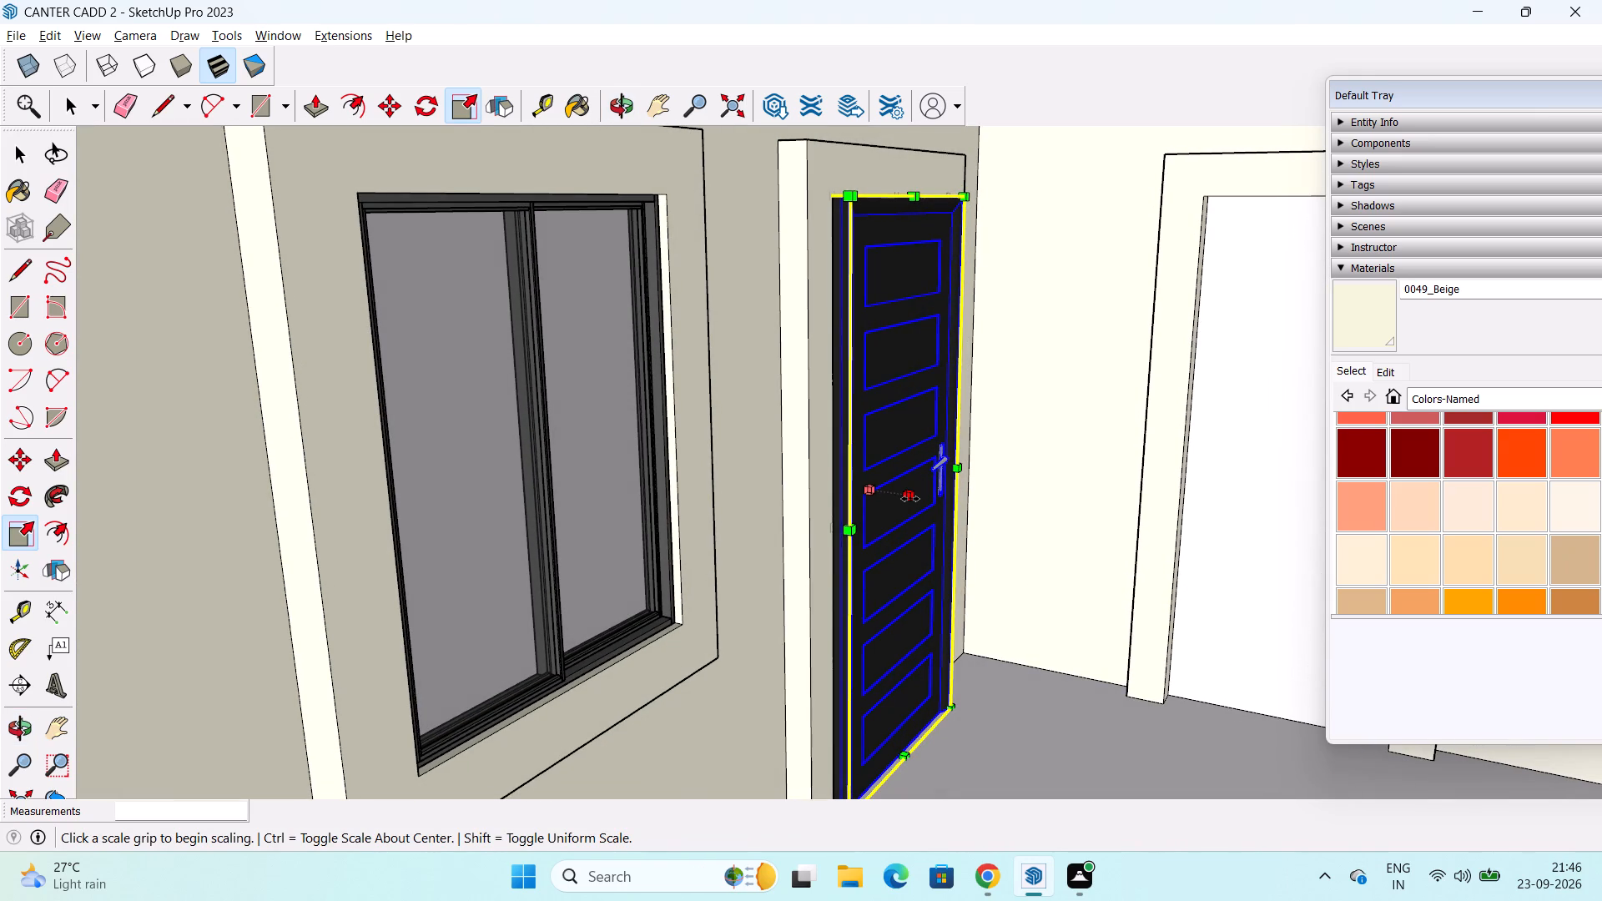
{"action": "left_click_drag", "start_coordinate": [910, 499], "coordinate": [891, 479]}
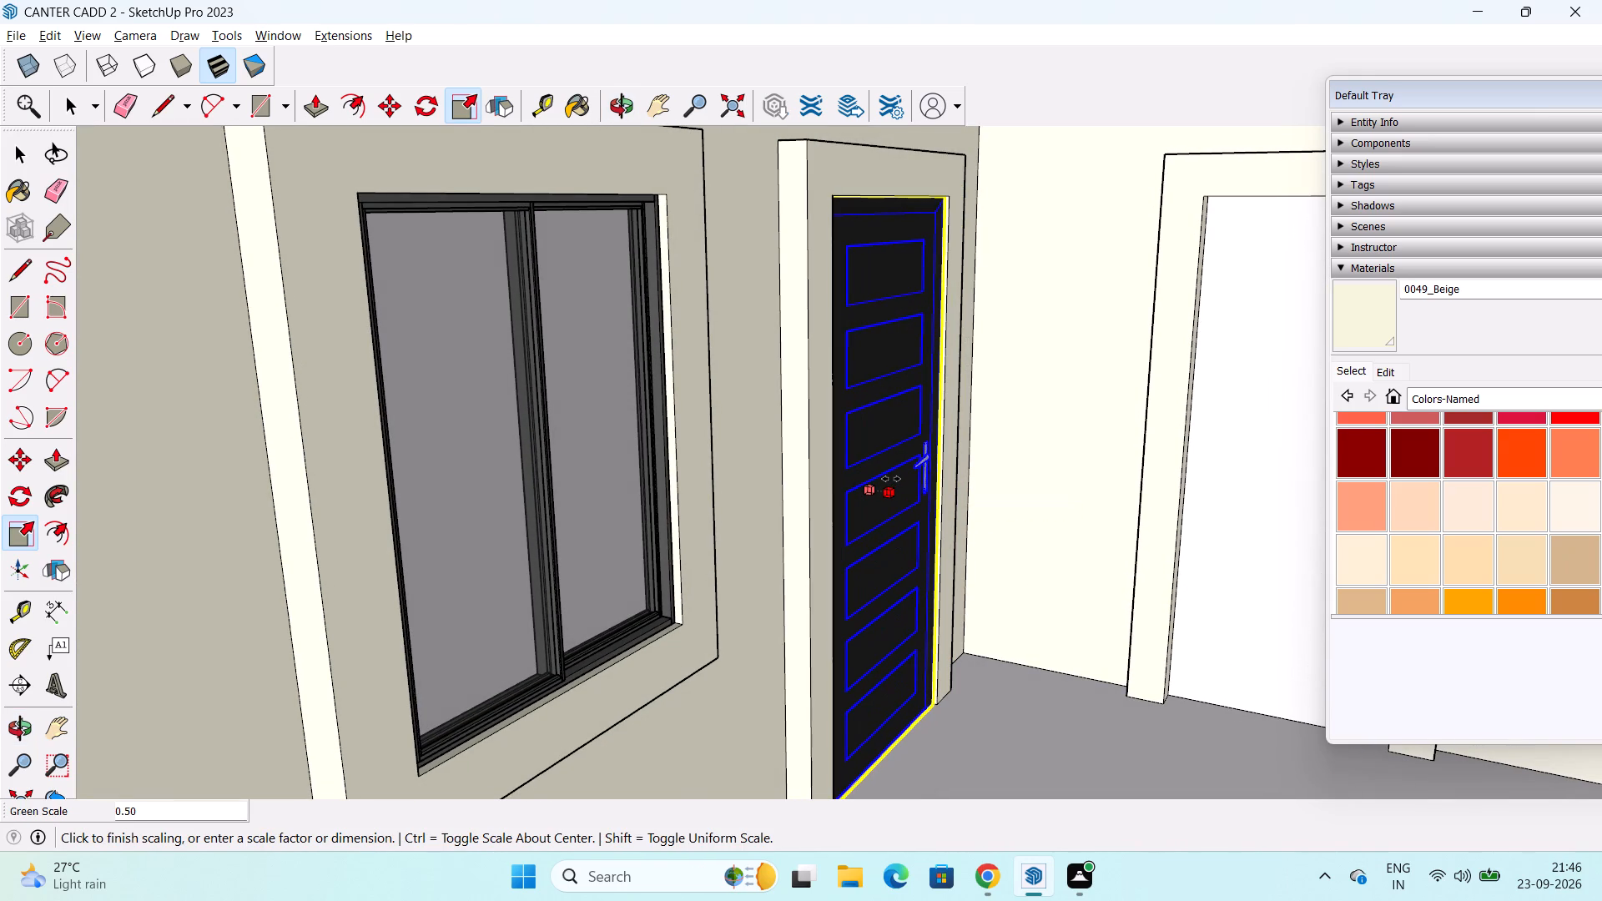
{"action": "left_click_drag", "start_coordinate": [891, 479], "coordinate": [895, 479]}
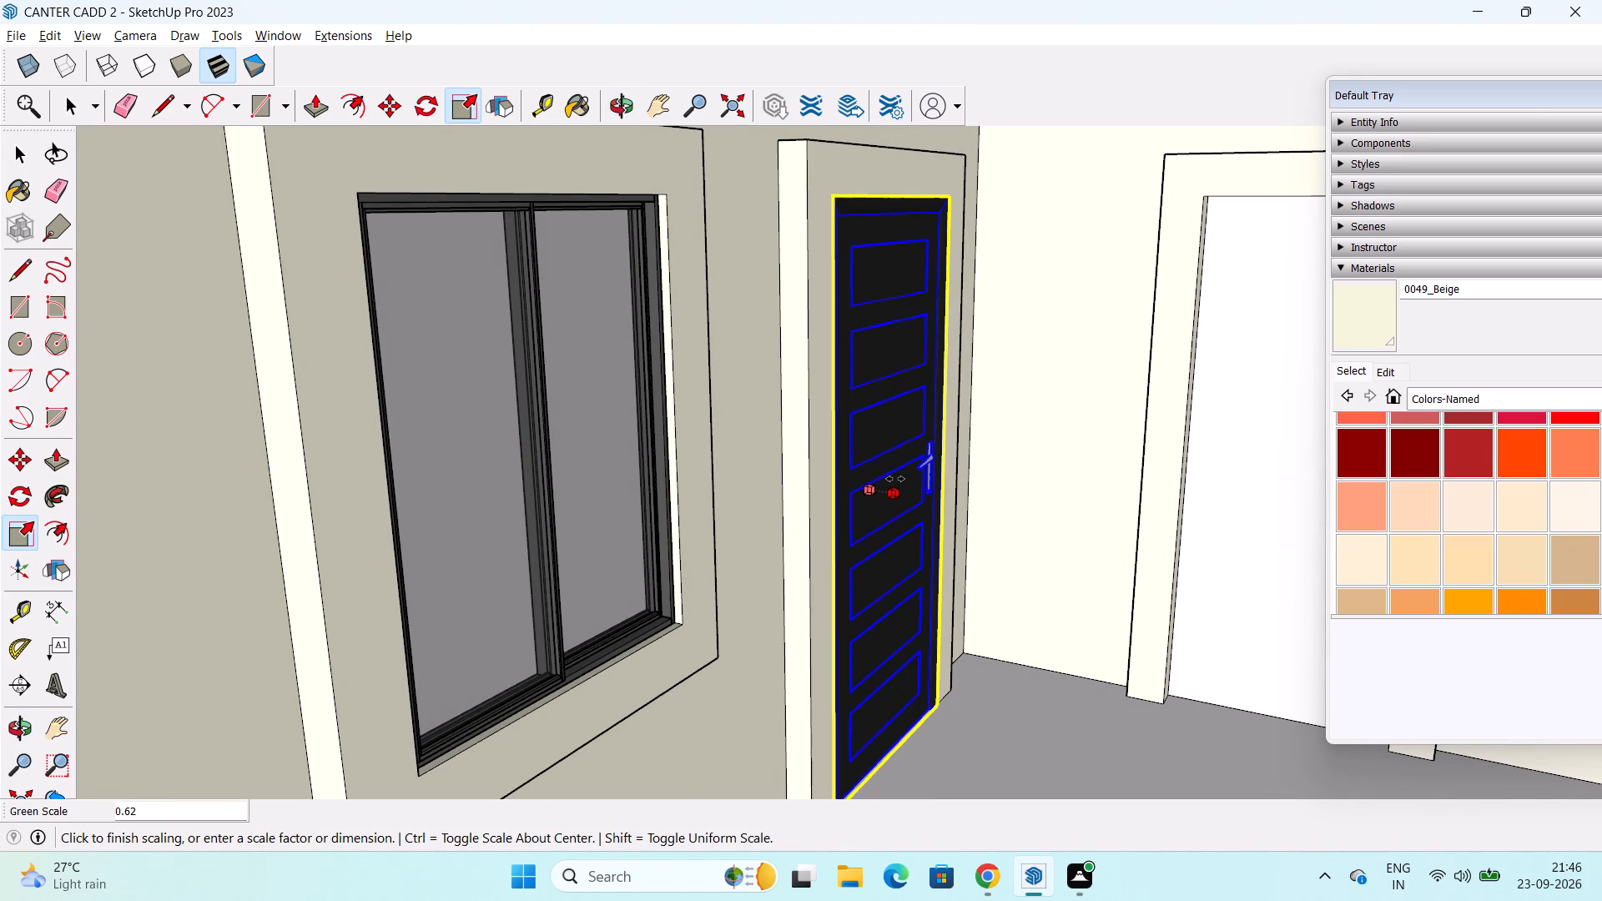
{"action": "left_click_drag", "start_coordinate": [895, 479], "coordinate": [893, 477]}
{"action": "key", "text": "space"}
{"action": "left_click", "coordinate": [1037, 709]}
Copy the fitted door by its bottom corner about 8' across the porch floor, beside the side wall's framed opening.
{"action": "scroll", "coordinate": [1040, 706], "scroll_direction": "down", "scroll_amount": 1}
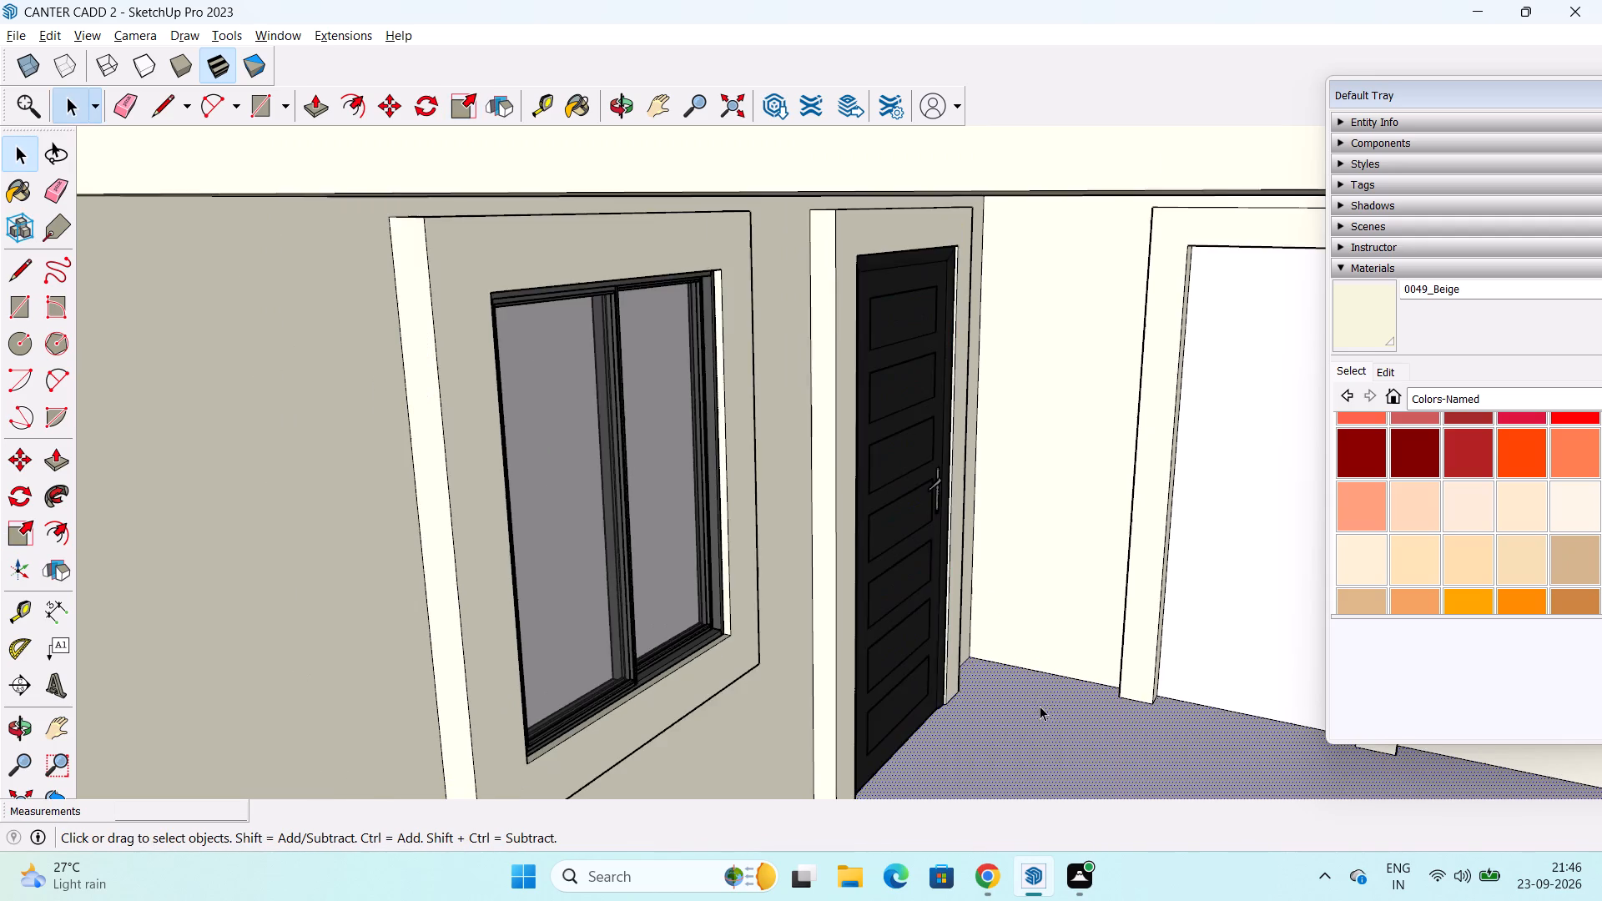
{"action": "middle_click_drag", "start_coordinate": [1038, 700], "coordinate": [833, 607]}
{"action": "scroll", "coordinate": [852, 604], "scroll_direction": "down", "scroll_amount": 1}
{"action": "scroll", "coordinate": [924, 493], "scroll_direction": "up", "scroll_amount": 6}
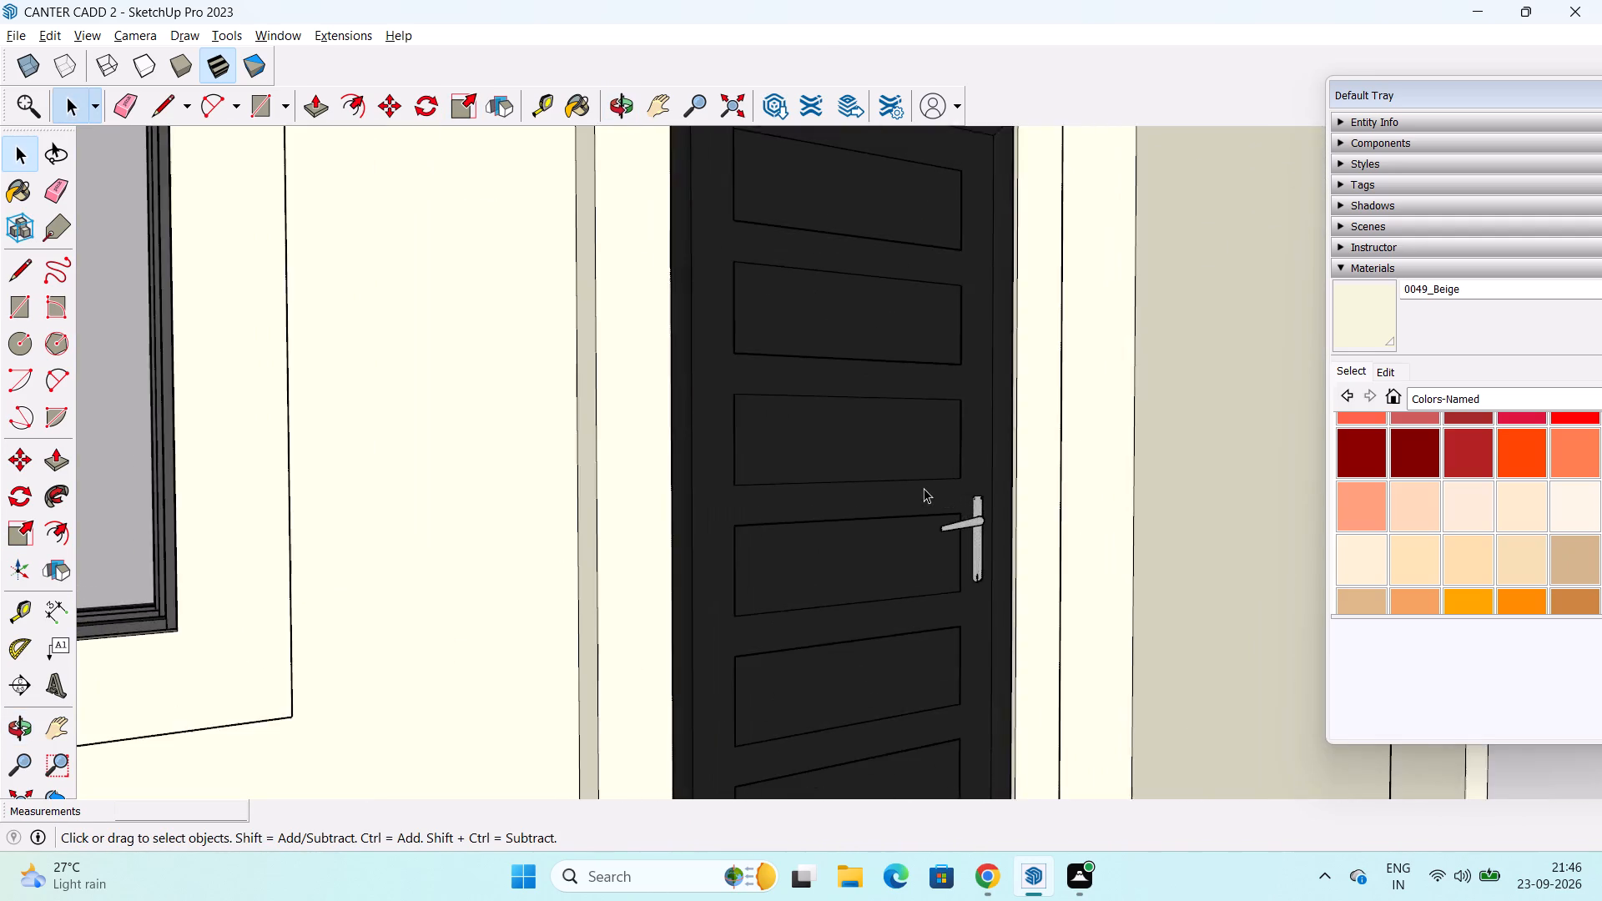
{"action": "middle_click_drag", "start_coordinate": [922, 487], "coordinate": [663, 519]}
{"action": "scroll", "coordinate": [934, 535], "scroll_direction": "down", "scroll_amount": 5}
{"action": "middle_click_drag", "start_coordinate": [960, 528], "coordinate": [746, 520]}
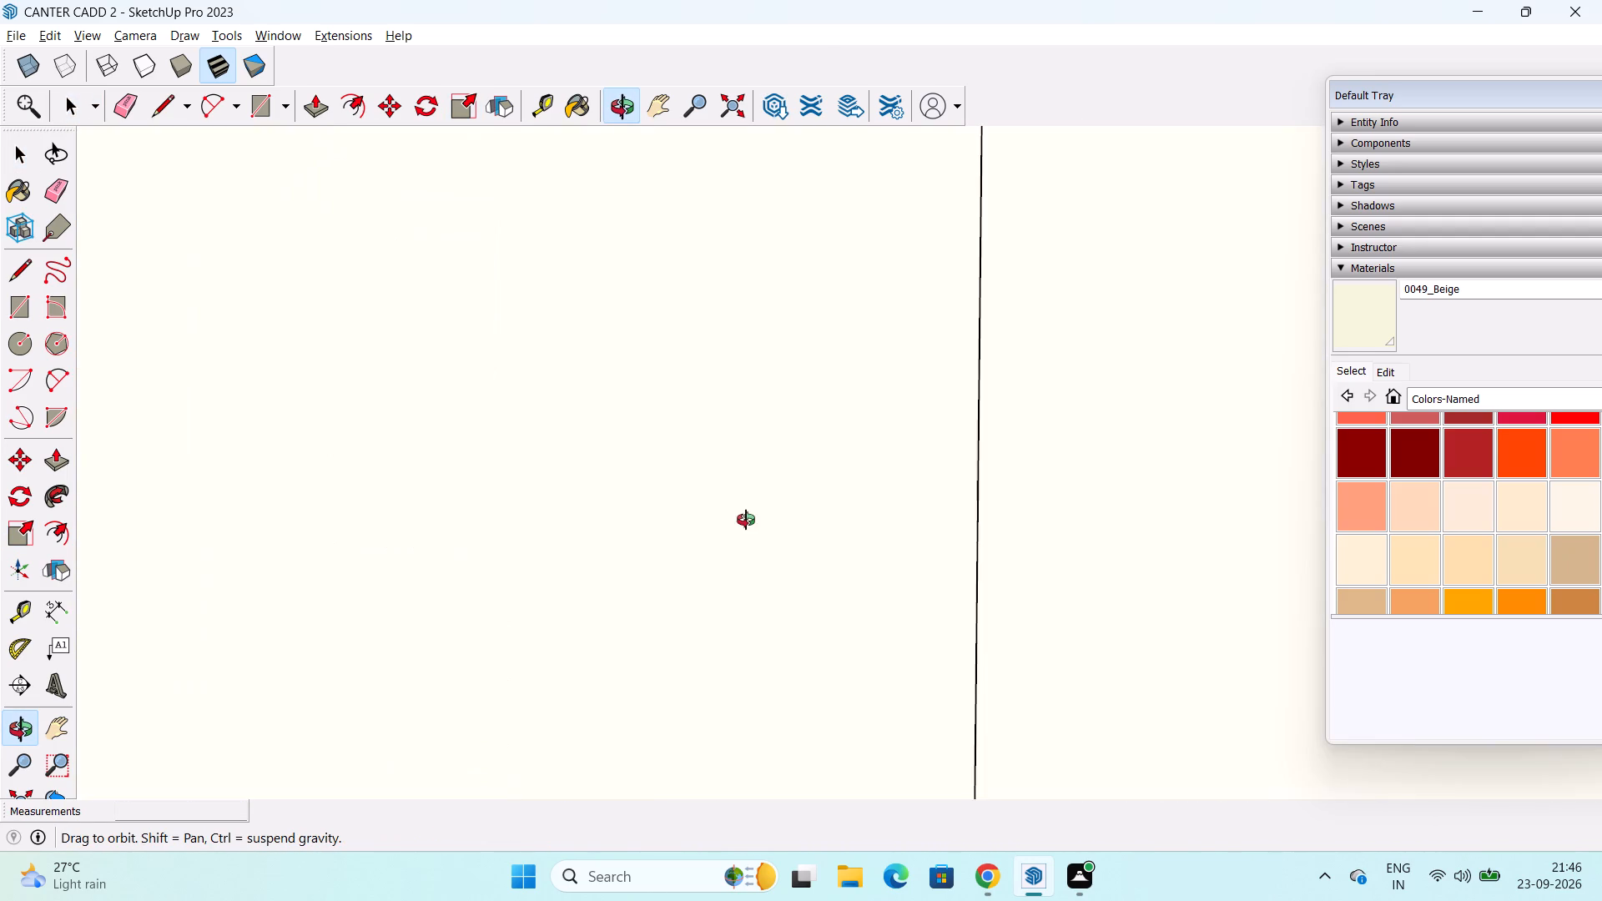
{"action": "middle_click_drag", "start_coordinate": [746, 520], "coordinate": [957, 545]}
{"action": "scroll", "coordinate": [1026, 571], "scroll_direction": "down", "scroll_amount": 2}
{"action": "middle_click_drag", "start_coordinate": [1065, 594], "coordinate": [1020, 374], "text": "shift"}
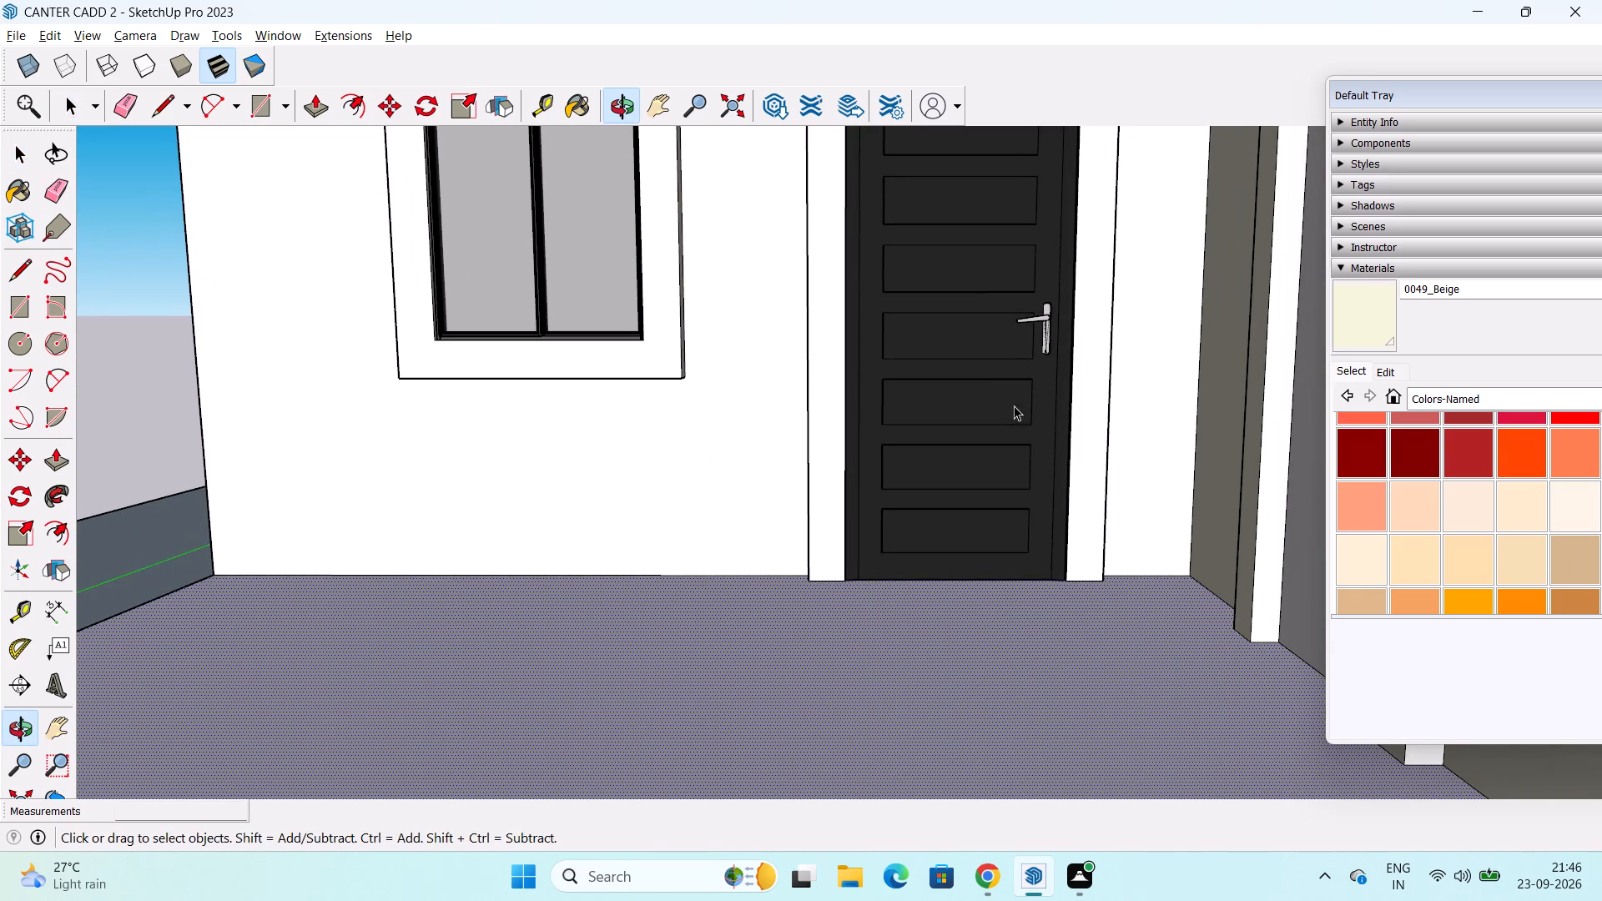
{"action": "left_click", "coordinate": [1010, 424]}
{"action": "key", "text": "m"}
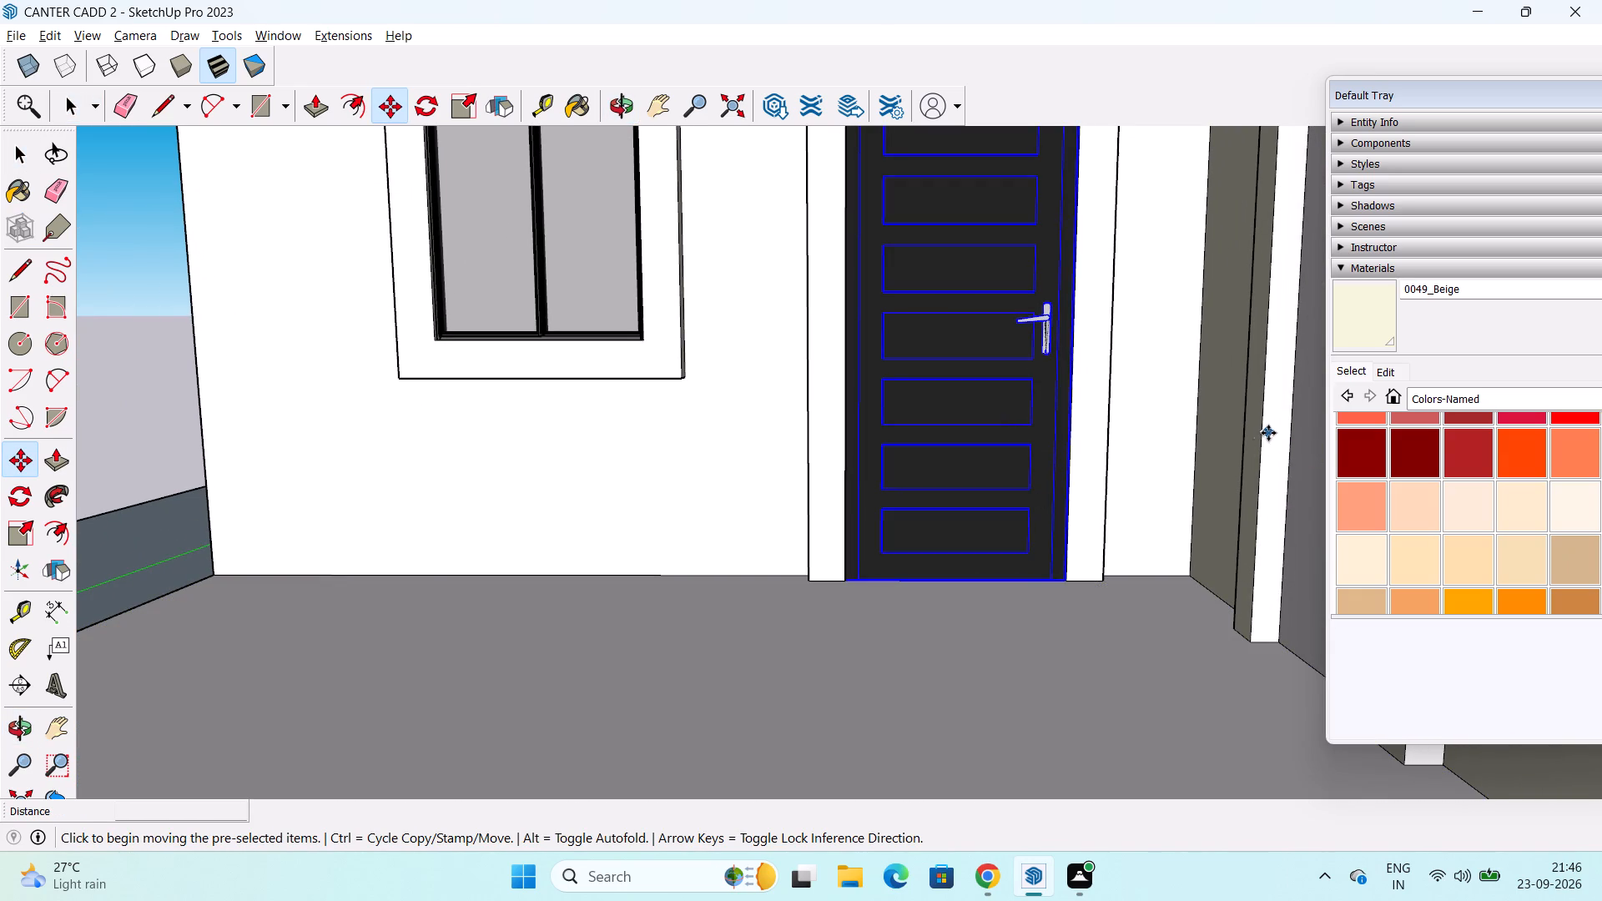
{"action": "left_click", "coordinate": [1065, 579]}
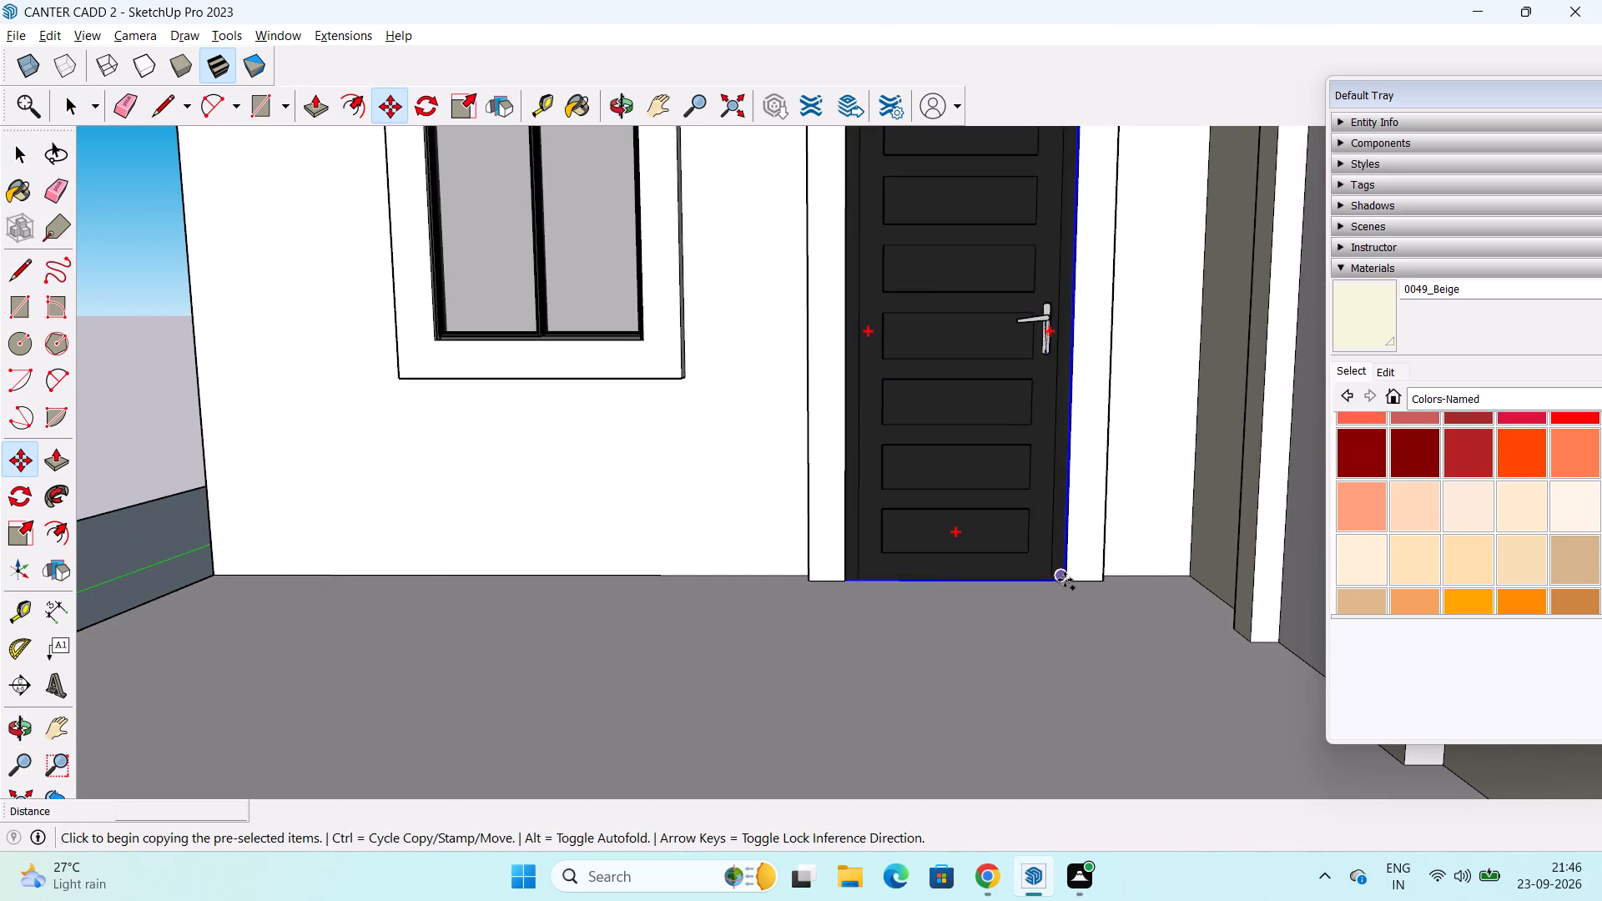
{"action": "scroll", "coordinate": [1248, 701], "scroll_direction": "down", "scroll_amount": 8}
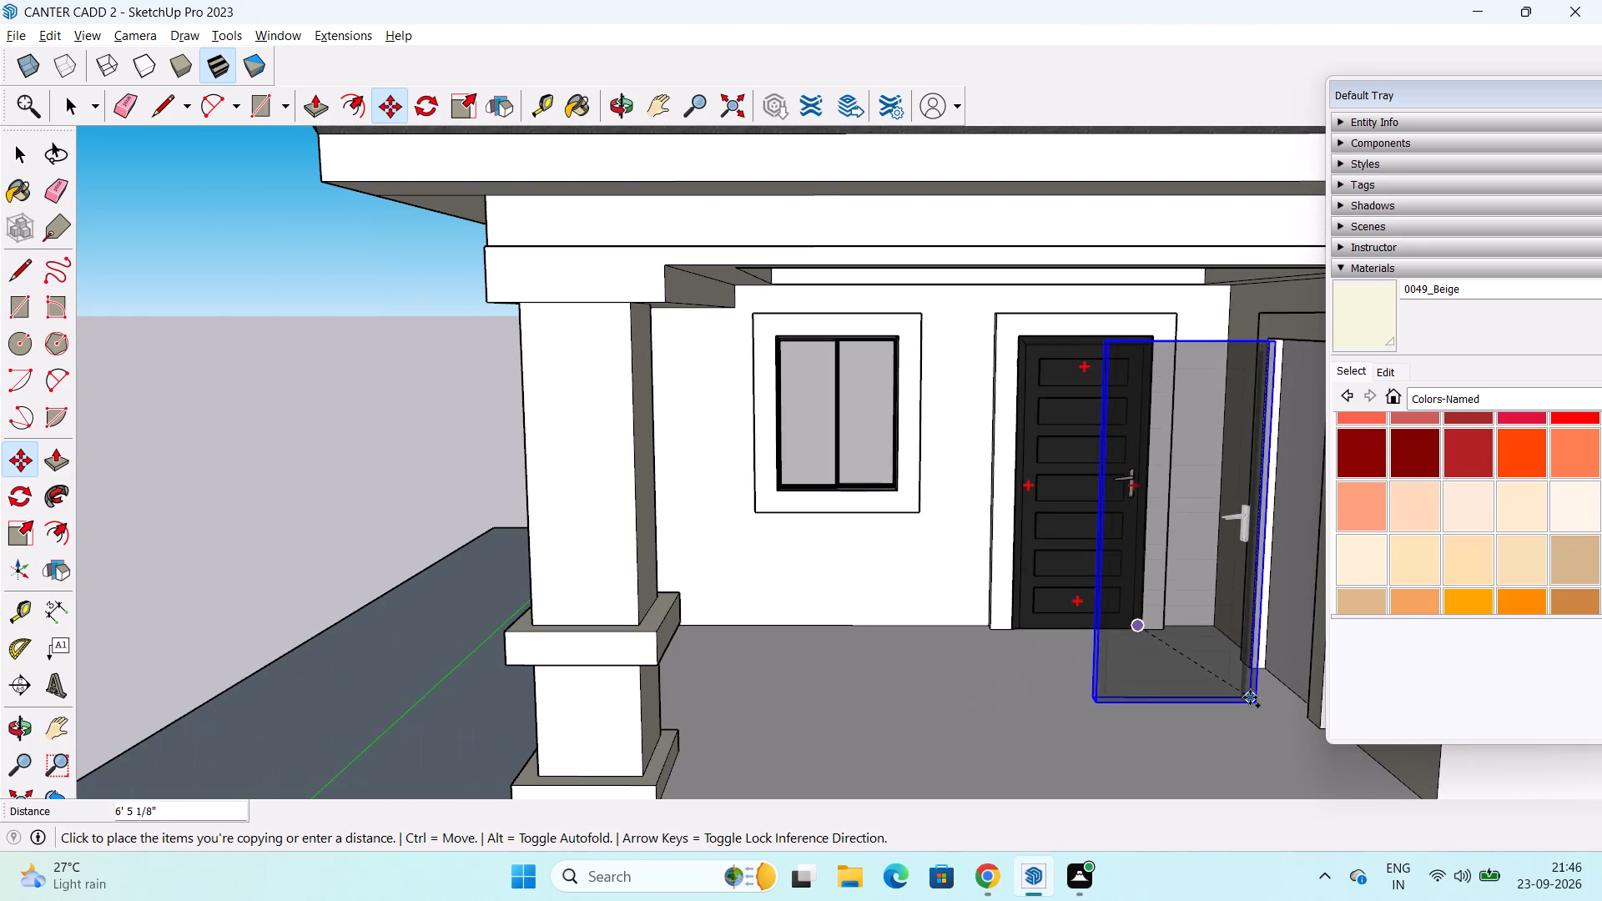
{"action": "middle_click_drag", "start_coordinate": [1277, 711], "coordinate": [1067, 670], "text": "shift"}
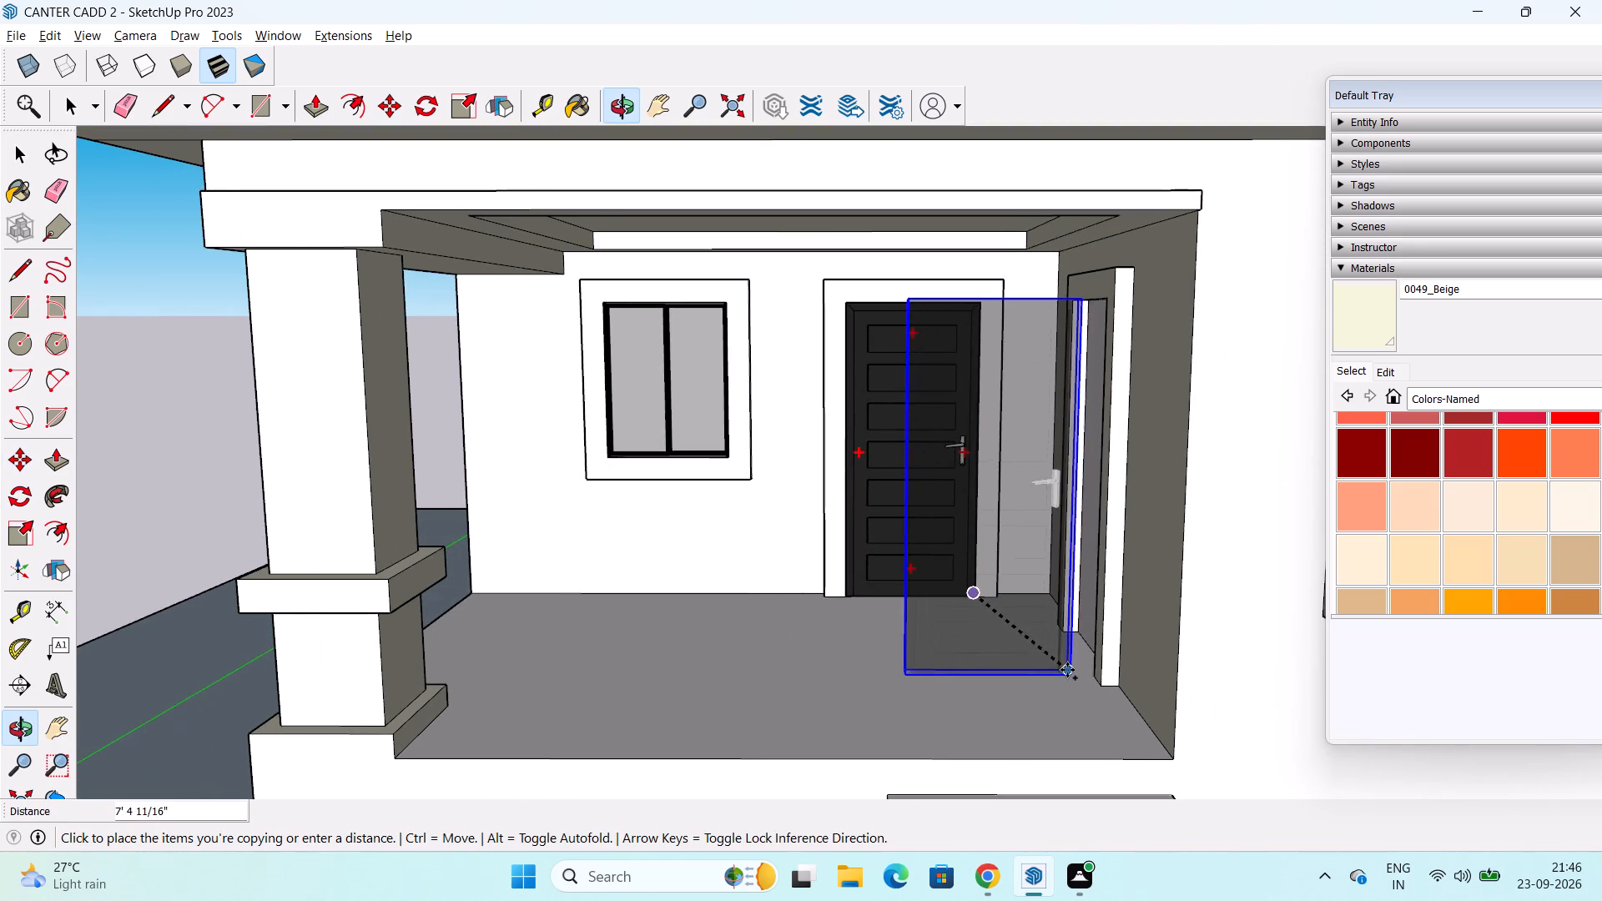
{"action": "scroll", "coordinate": [1090, 671], "scroll_direction": "up", "scroll_amount": 6}
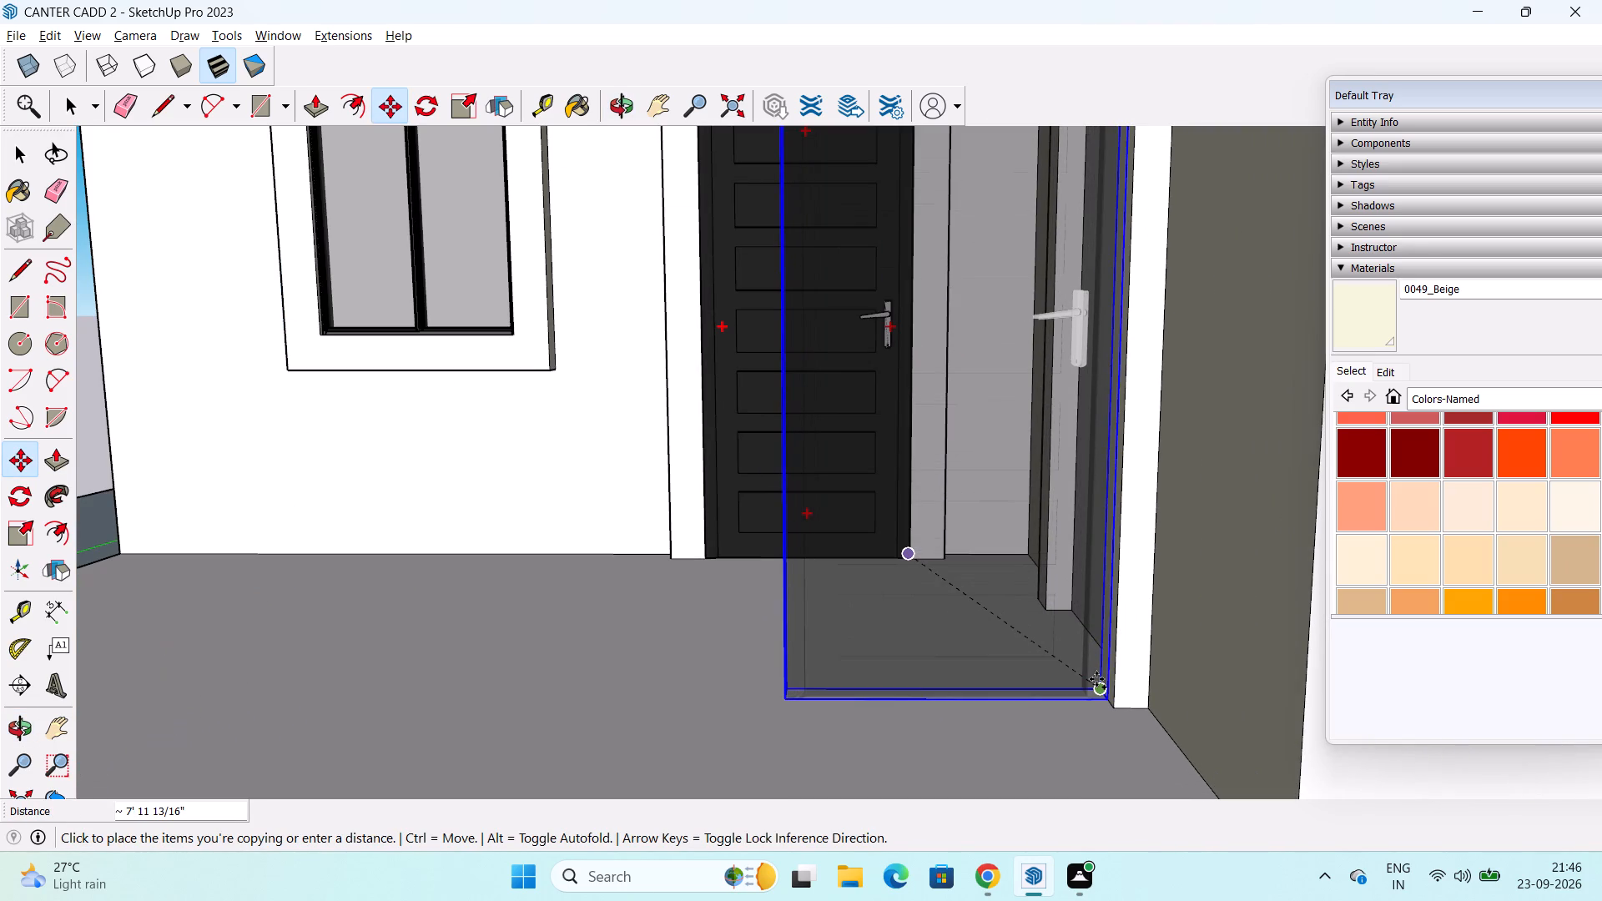
{"action": "left_click", "coordinate": [1096, 679]}
Rotate the door copy 90 degrees about the vertical axis, parallel to the porch's side wall.
{"action": "scroll", "coordinate": [1000, 642], "scroll_direction": "down", "scroll_amount": 4}
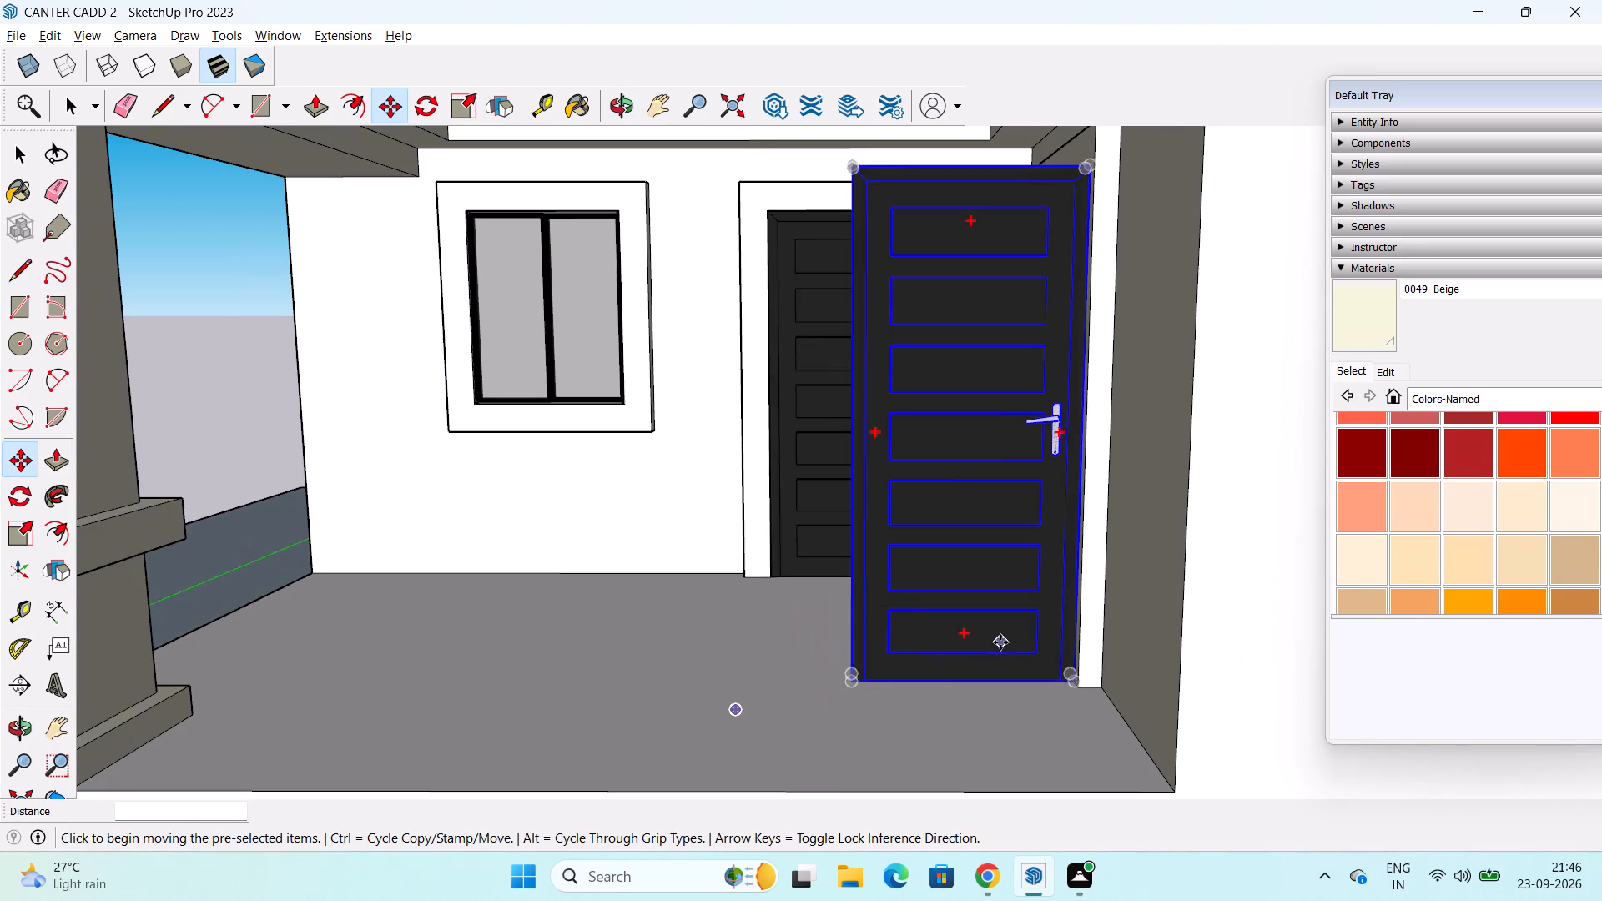
{"action": "left_click", "coordinate": [6, 483]}
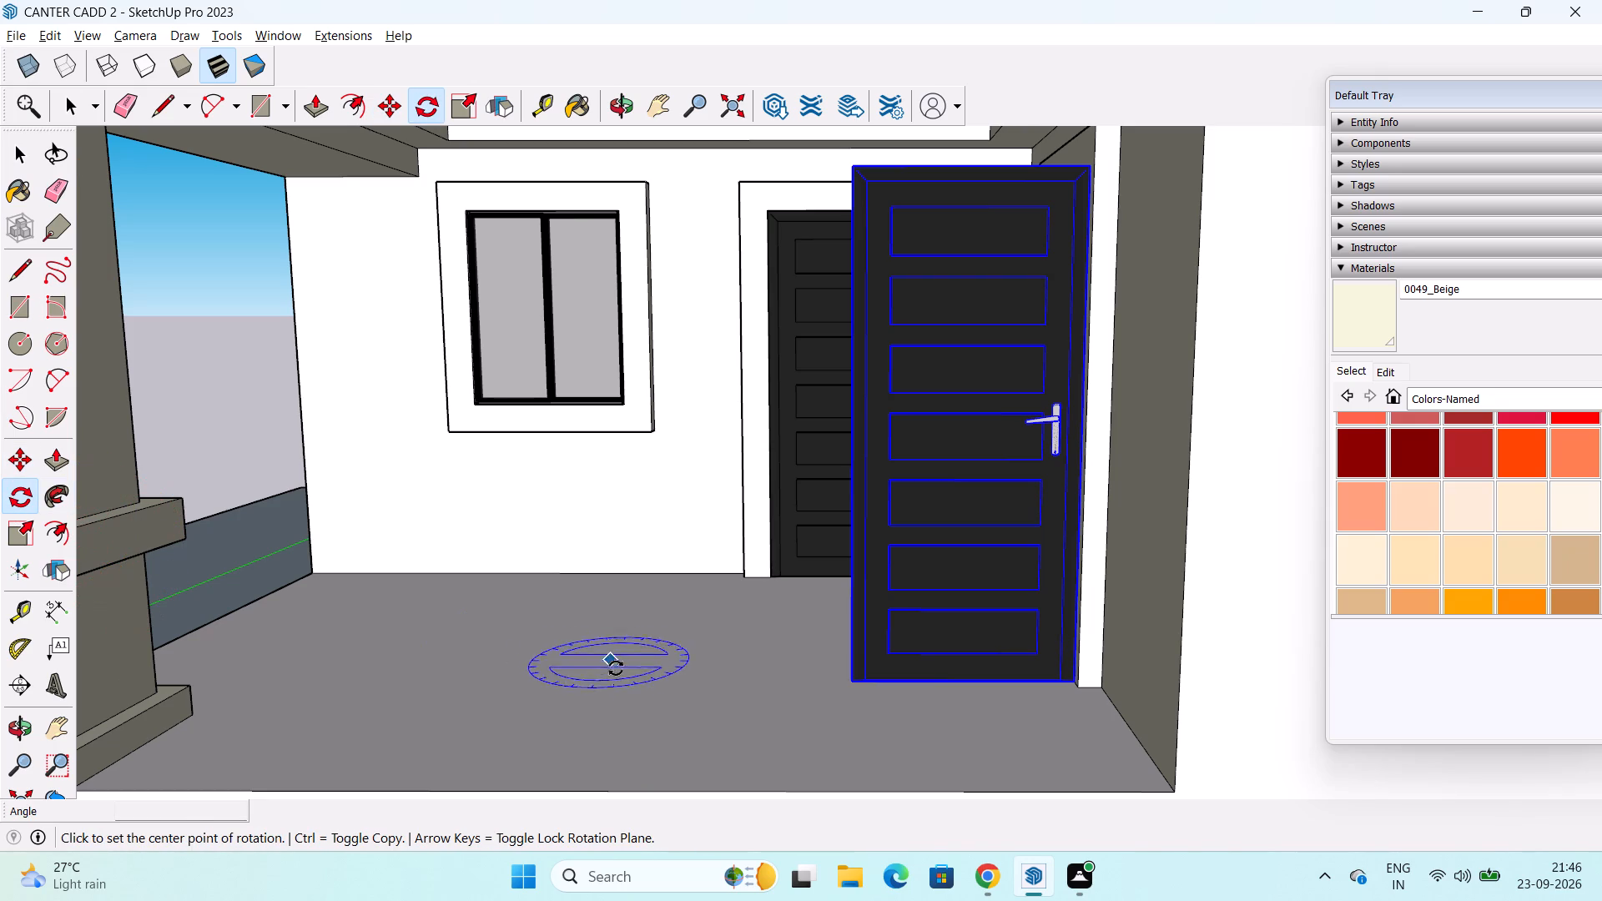
{"action": "left_click", "coordinate": [838, 687]}
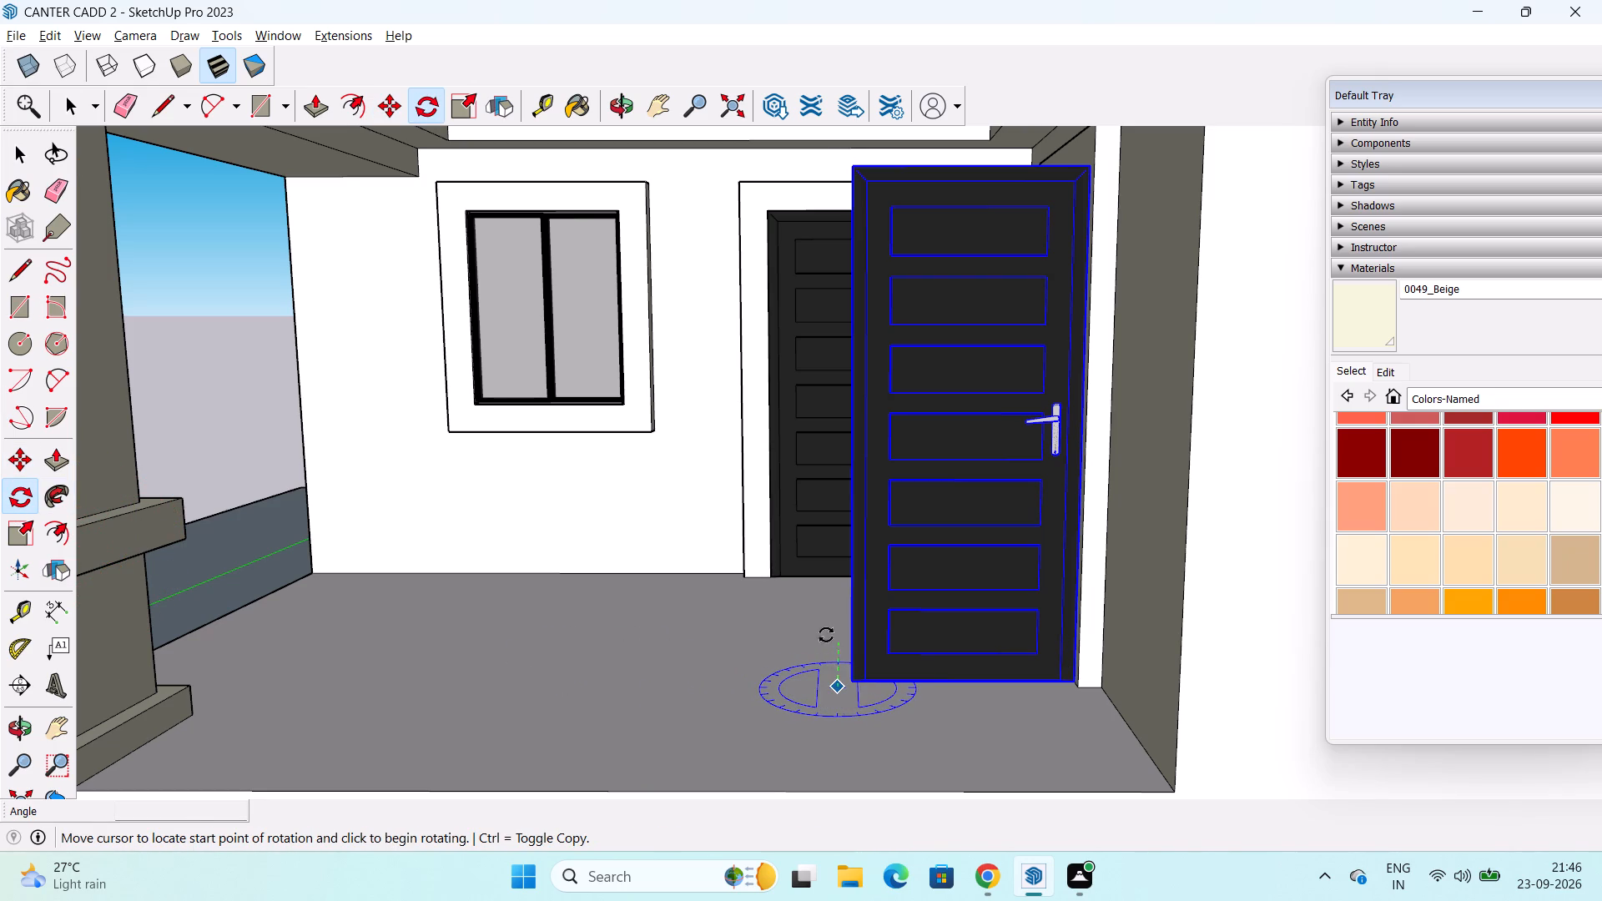
{"action": "left_click", "coordinate": [813, 582]}
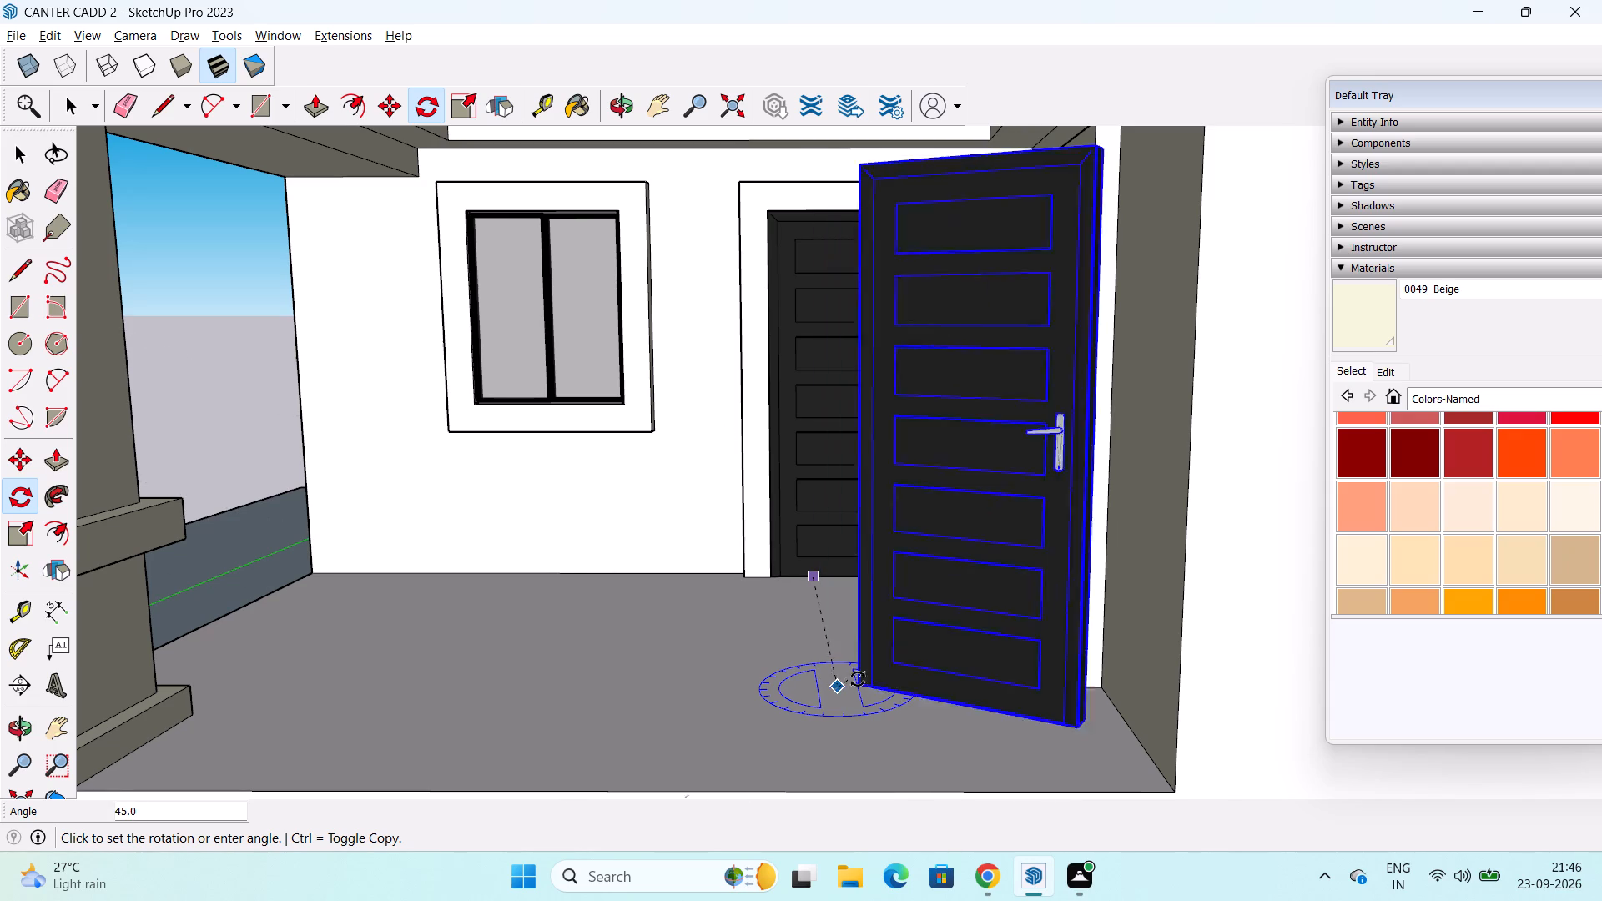
{"action": "middle_click_drag", "start_coordinate": [781, 657], "coordinate": [1005, 752]}
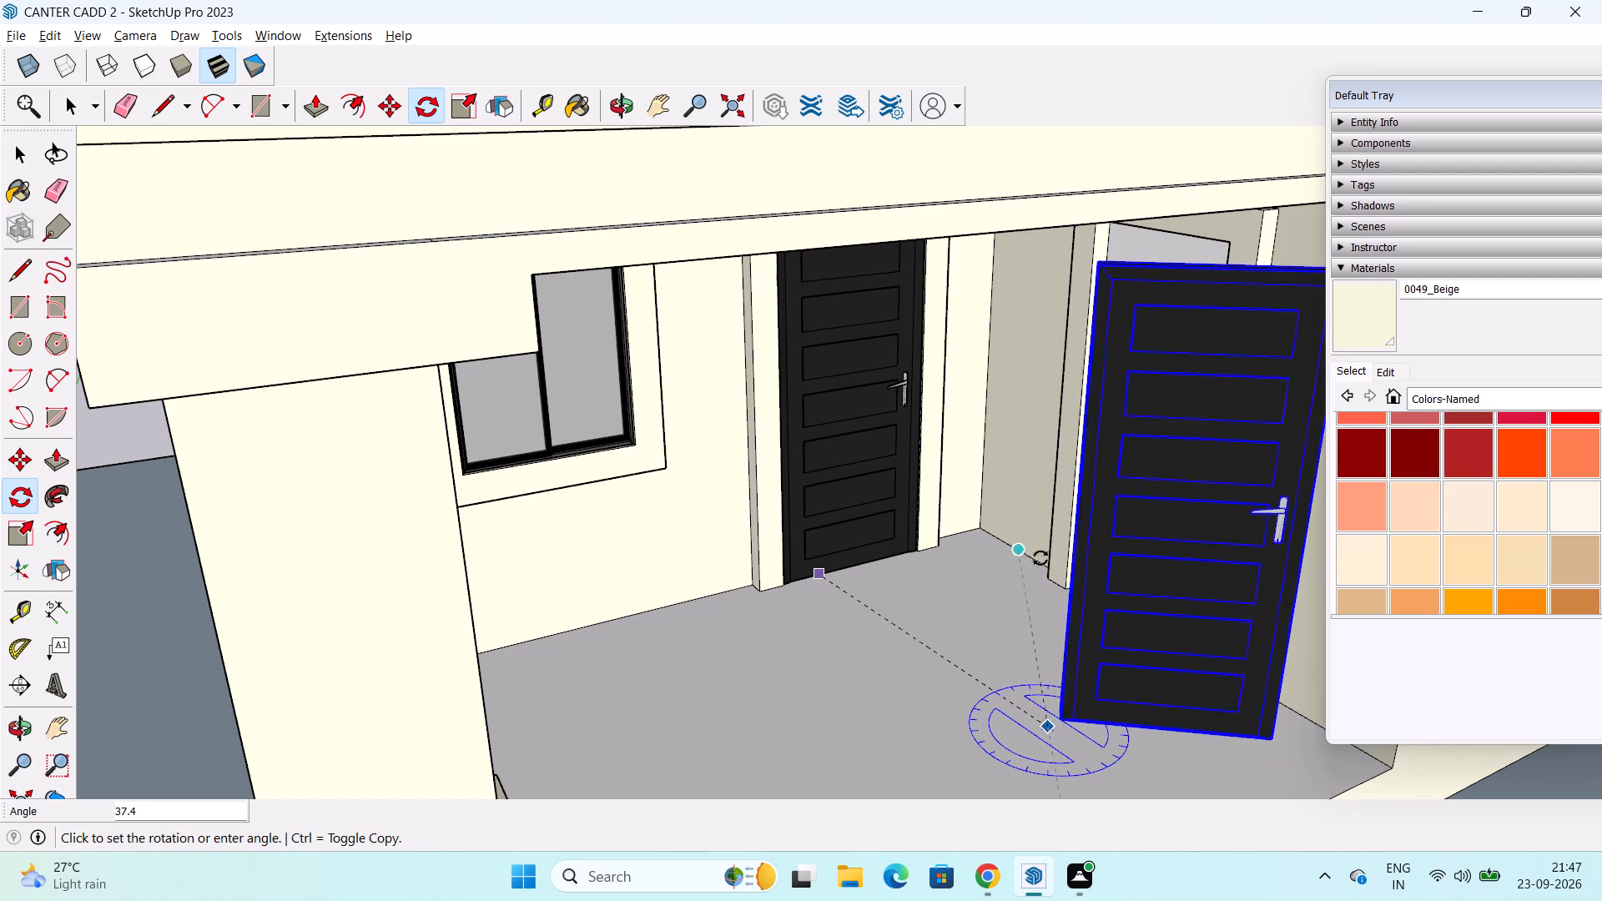
{"action": "left_click_drag", "start_coordinate": [1110, 579], "coordinate": [1148, 646]}
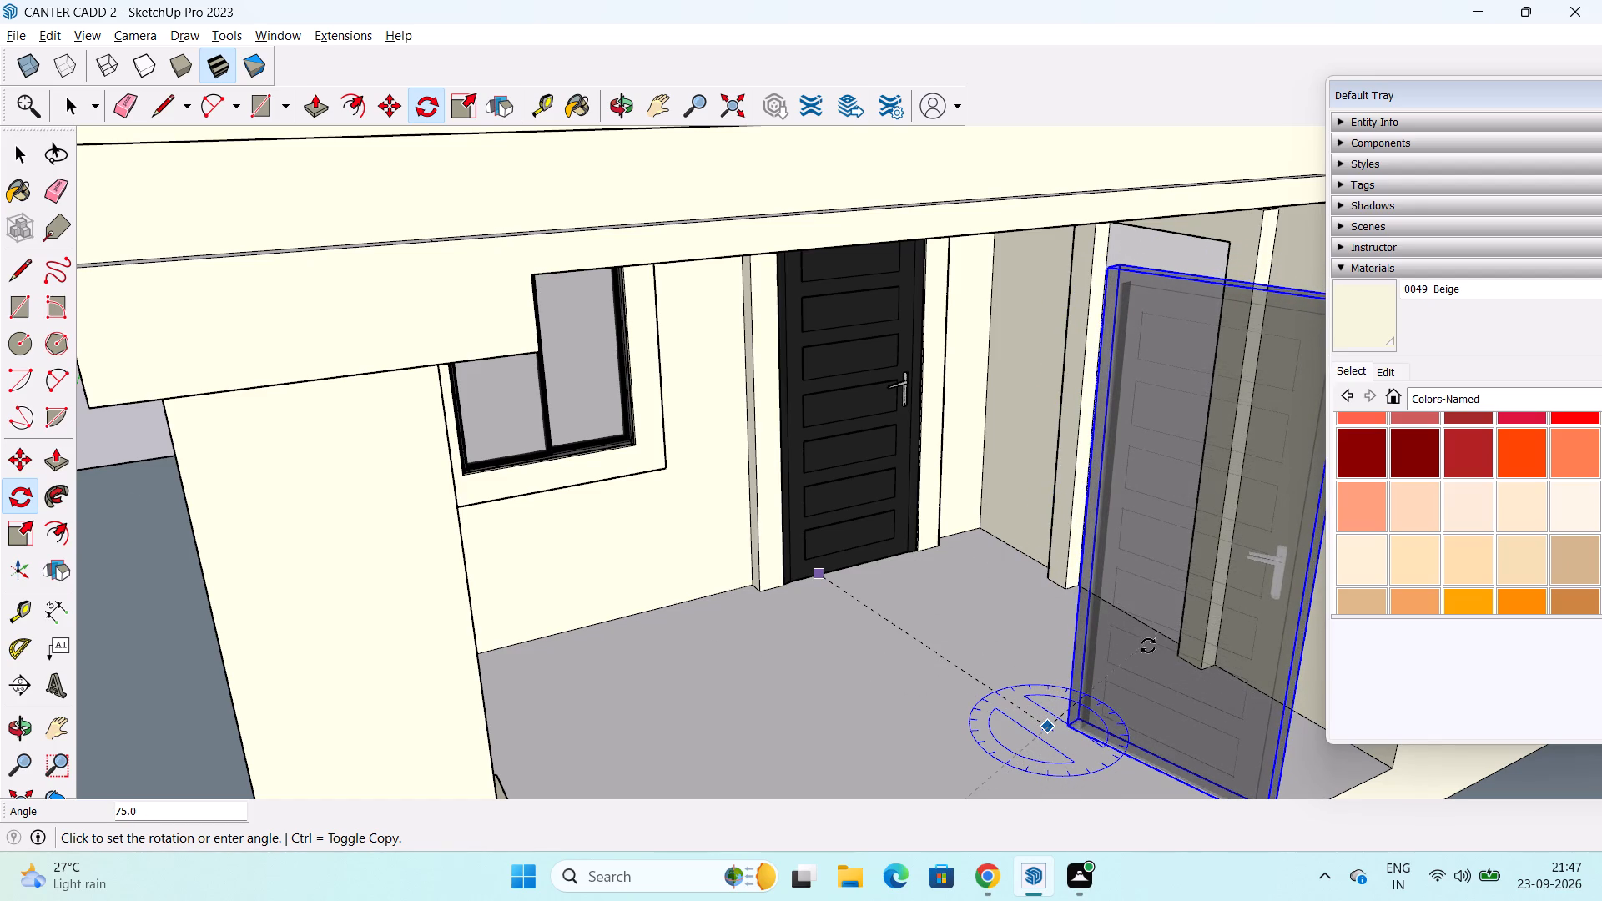
{"action": "left_click_drag", "start_coordinate": [1148, 646], "coordinate": [1117, 705]}
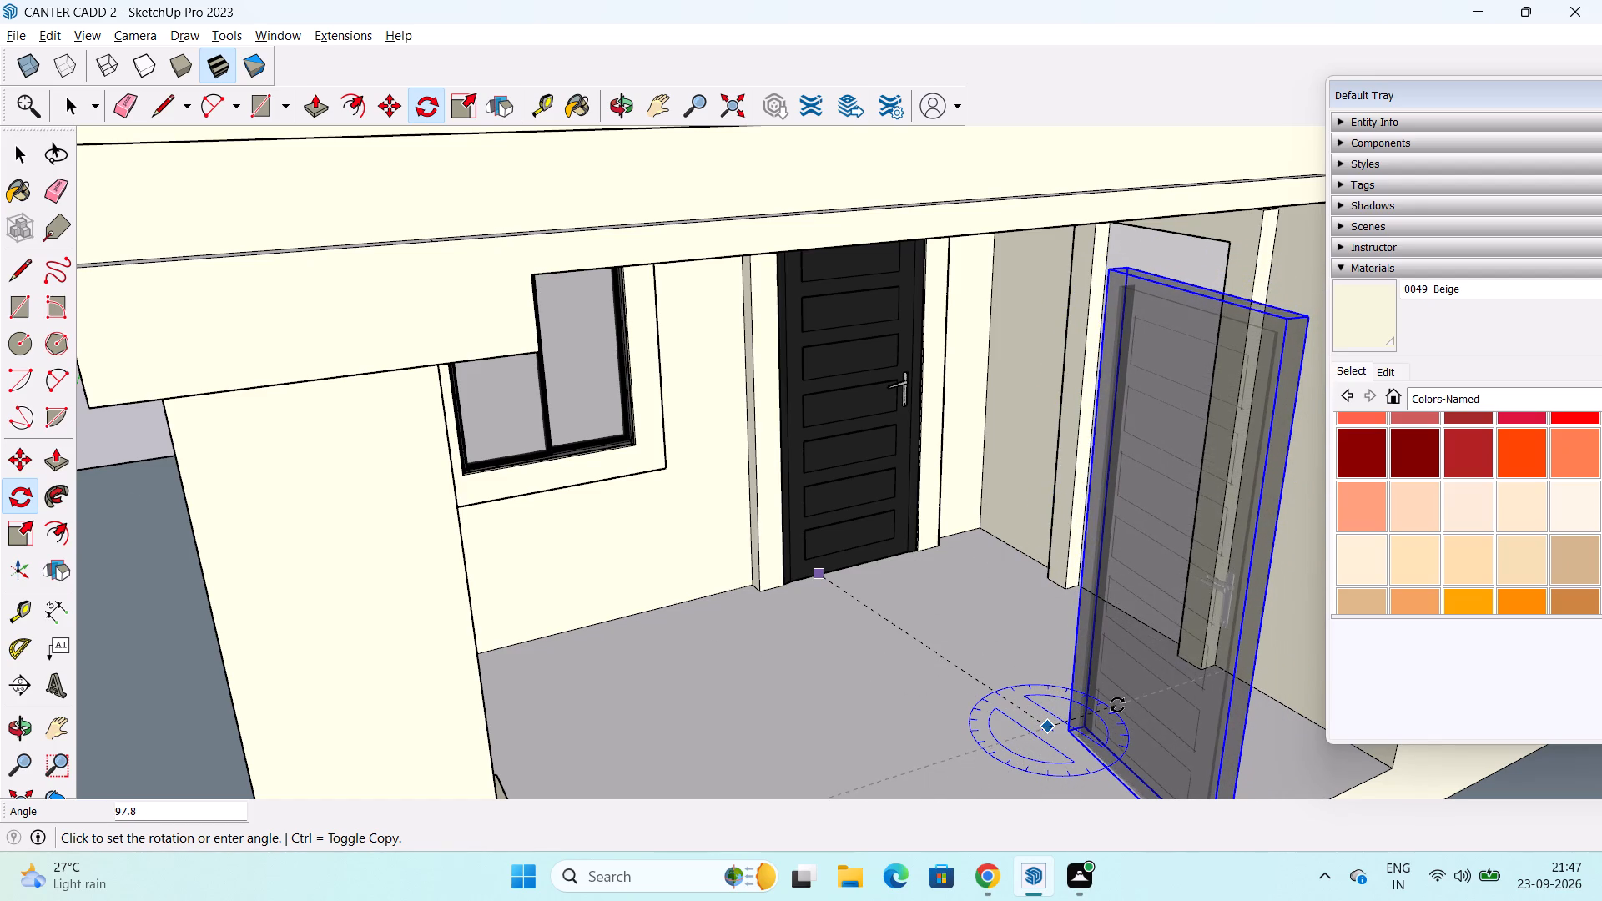
{"action": "left_click_drag", "start_coordinate": [1117, 705], "coordinate": [1128, 701]}
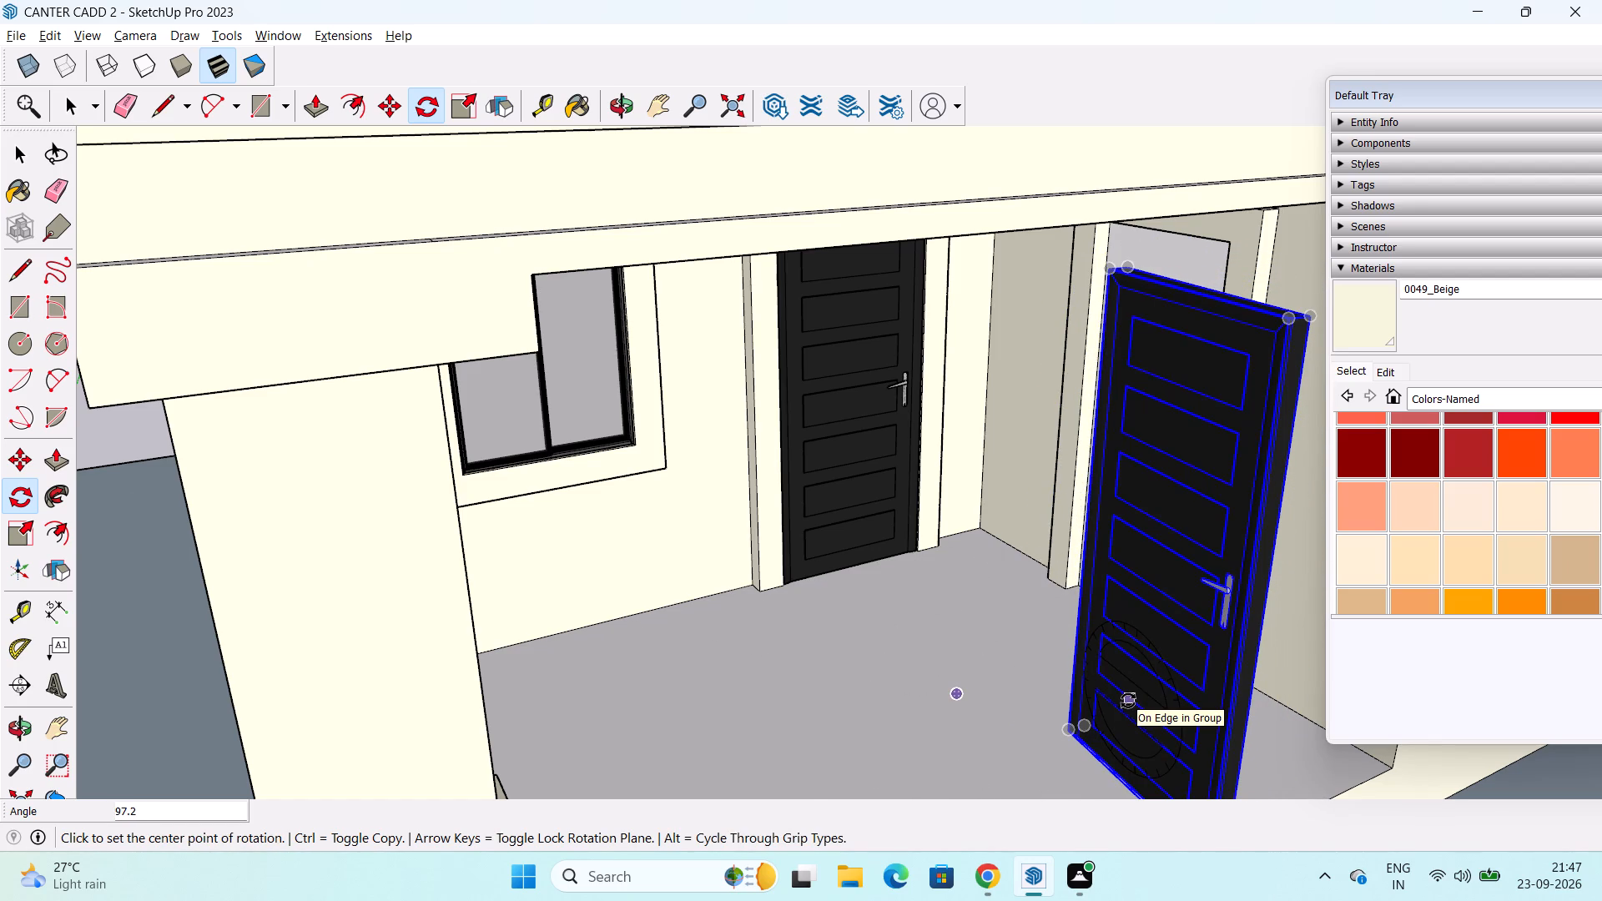
{"action": "type", "text": "90"}
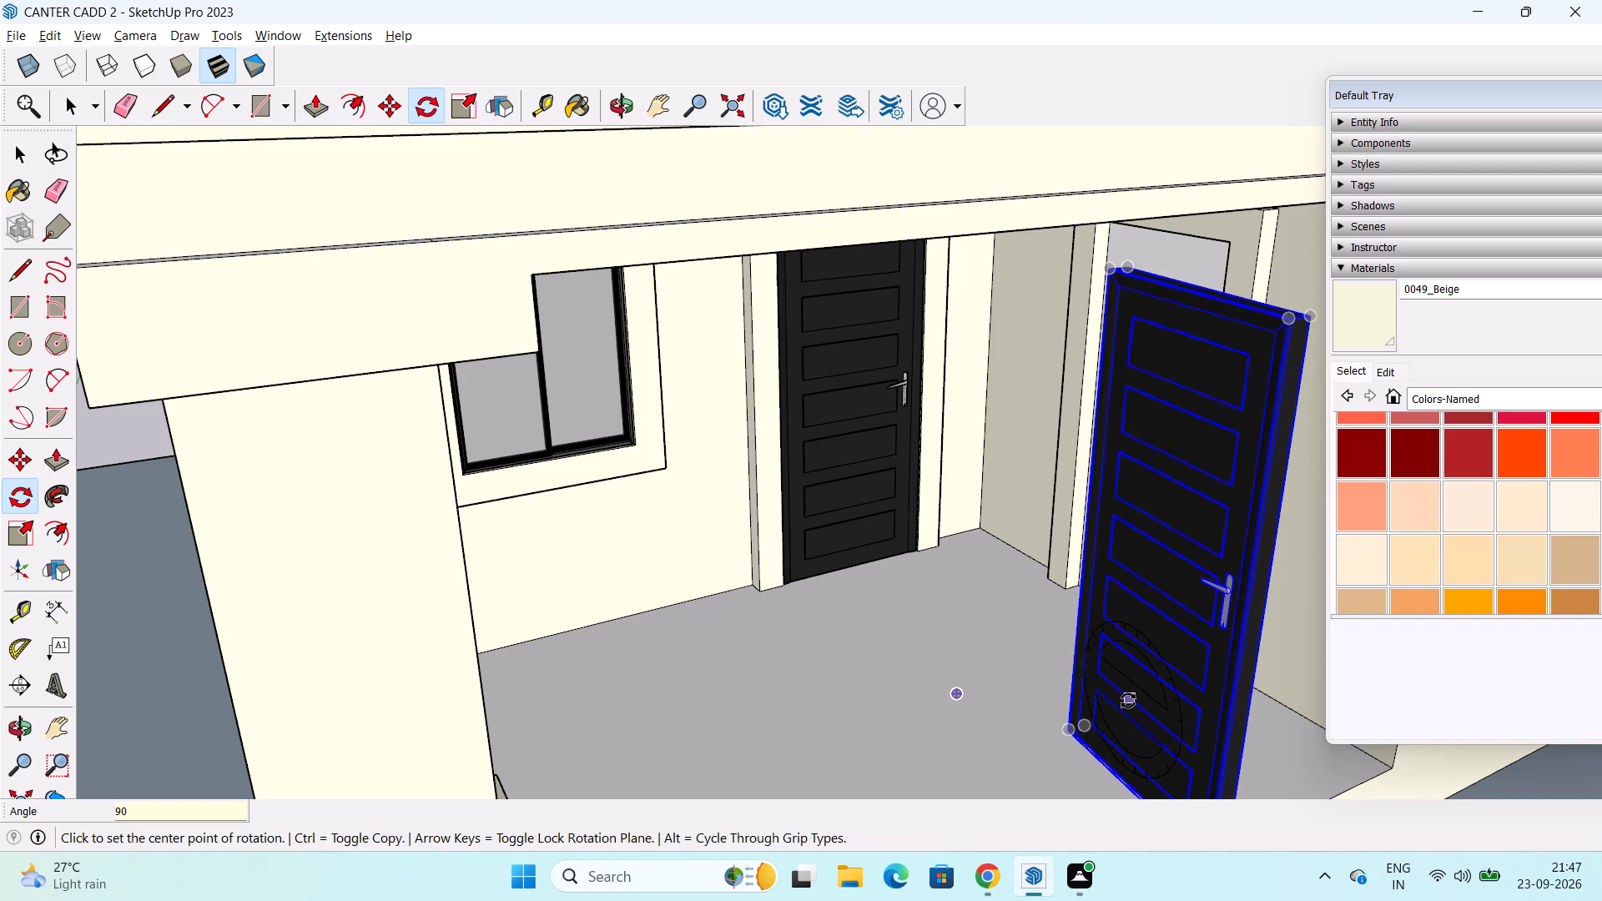
{"action": "key", "text": "Return"}
{"action": "key", "text": "space"}
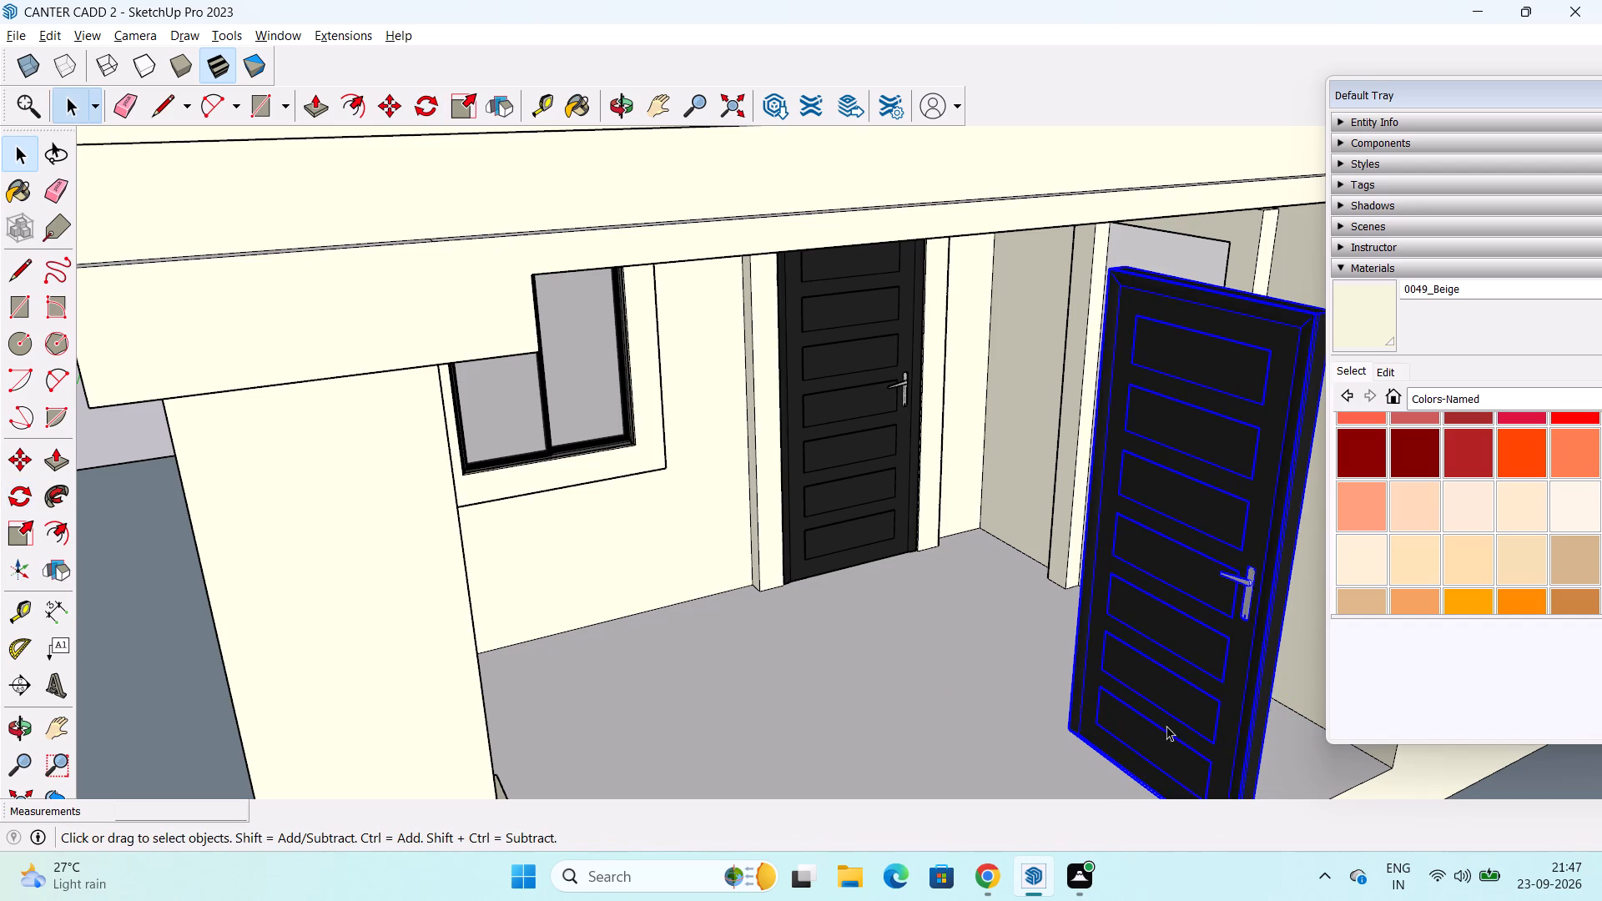
Move the rotated door copy by its back bottom corner onto the bottom corner of the side wall's door opening.
{"action": "middle_click_drag", "start_coordinate": [1143, 711], "coordinate": [1601, 683]}
{"action": "middle_click_drag", "start_coordinate": [1011, 617], "coordinate": [1096, 619]}
{"action": "scroll", "coordinate": [1052, 612], "scroll_direction": "up", "scroll_amount": 2}
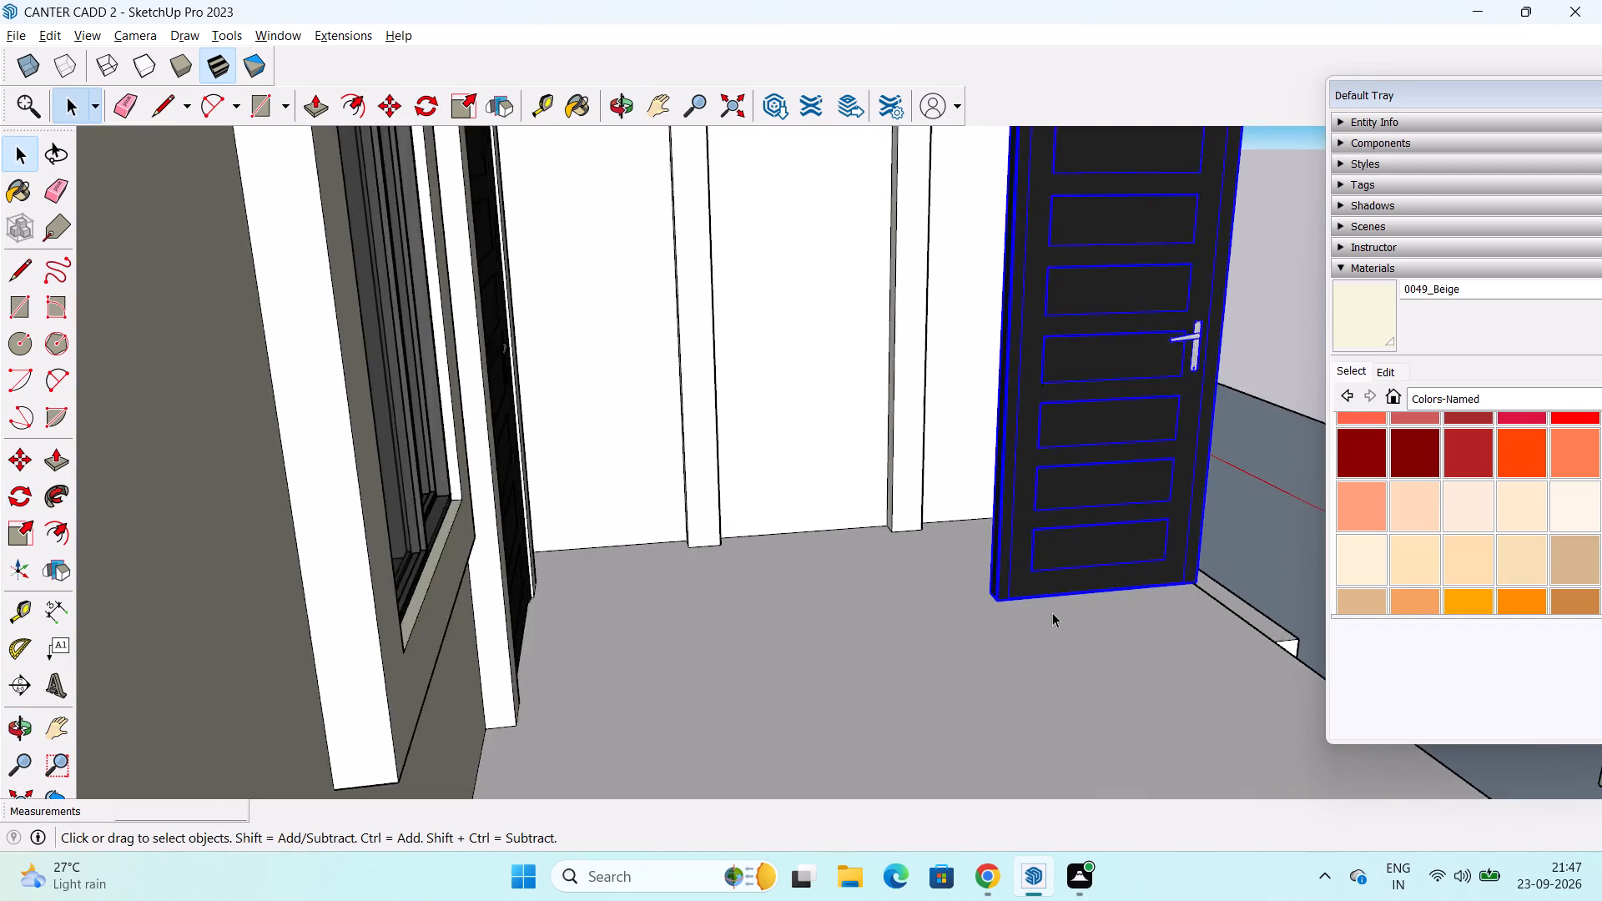
{"action": "scroll", "coordinate": [1052, 612], "scroll_direction": "up", "scroll_amount": 7}
{"action": "key", "text": "m"}
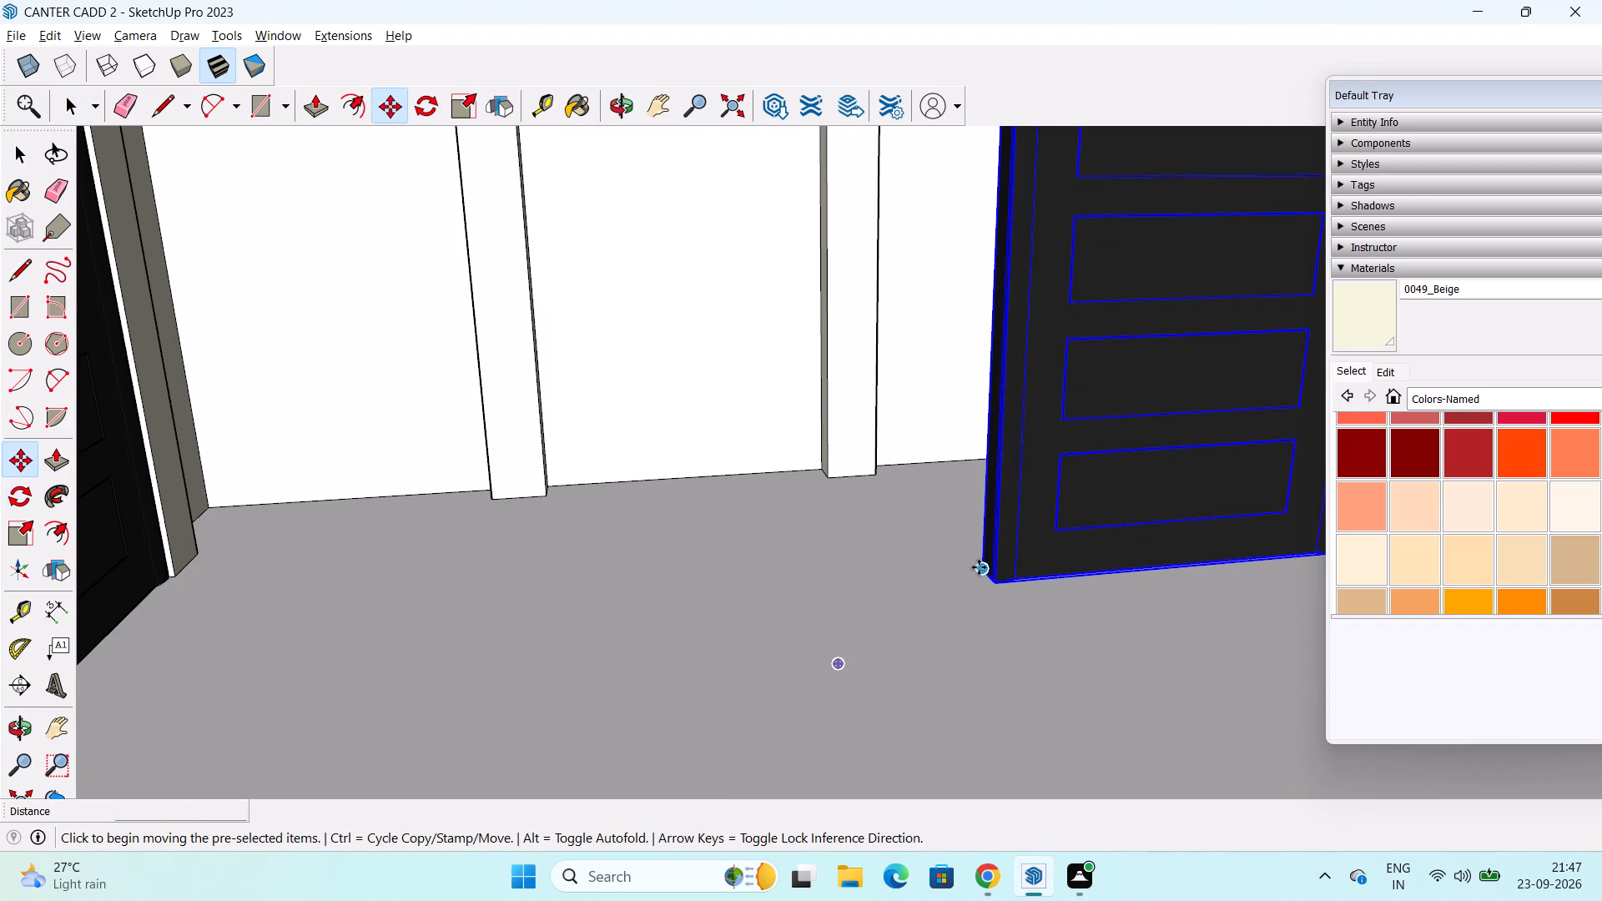
{"action": "left_click", "coordinate": [981, 564]}
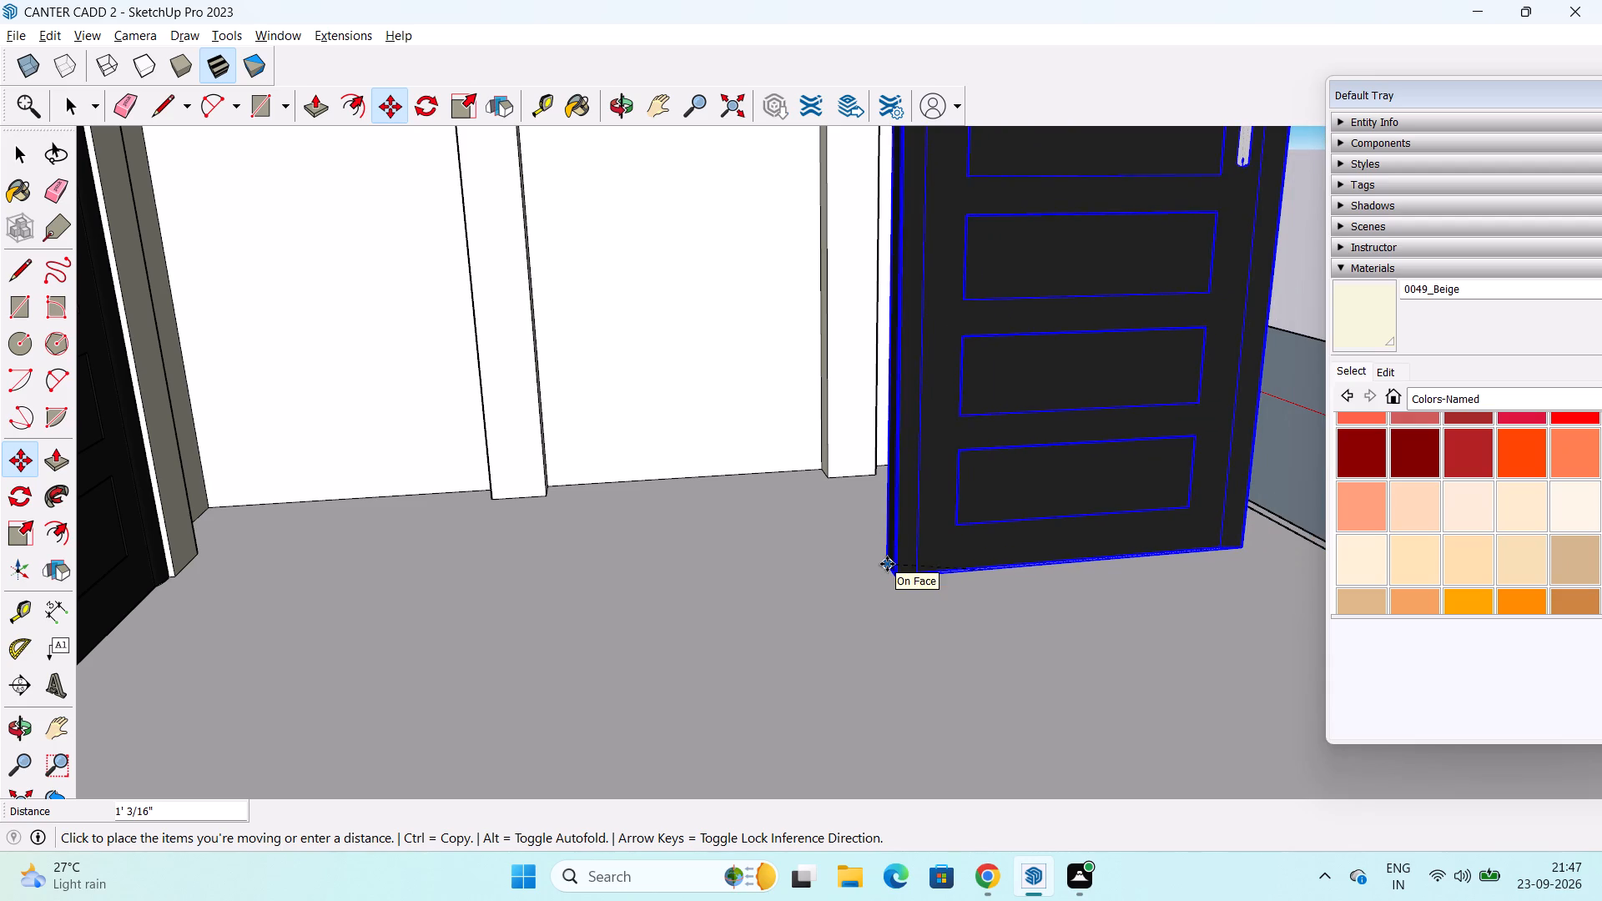
{"action": "key", "text": "Escape"}
{"action": "middle_click_drag", "start_coordinate": [897, 585], "coordinate": [1040, 687]}
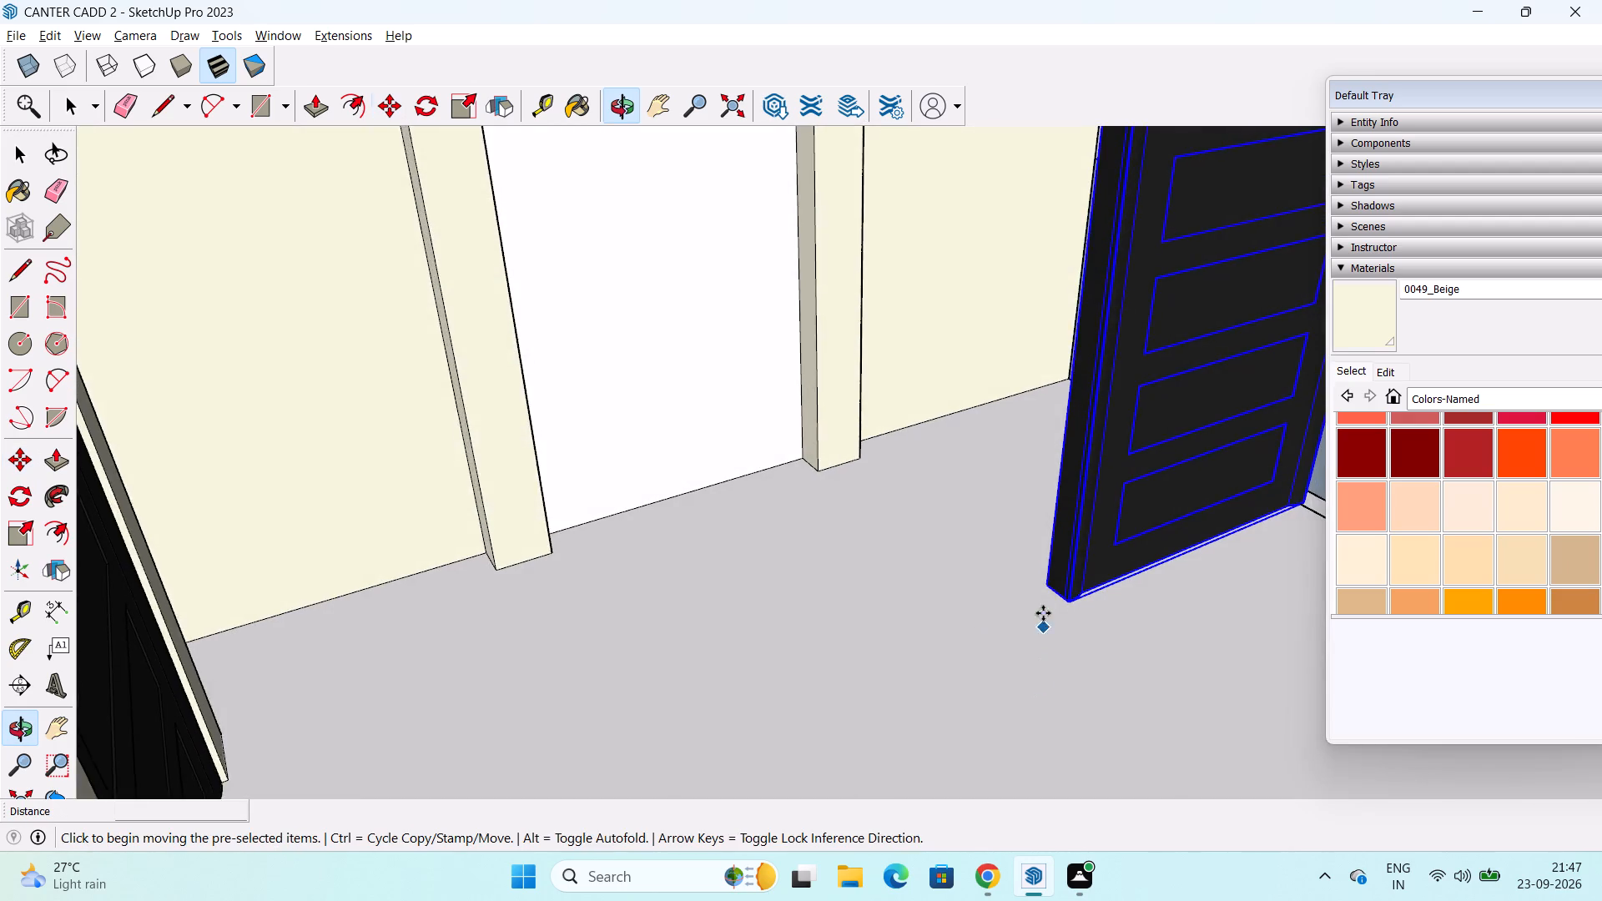
{"action": "scroll", "coordinate": [1038, 603], "scroll_direction": "up", "scroll_amount": 3}
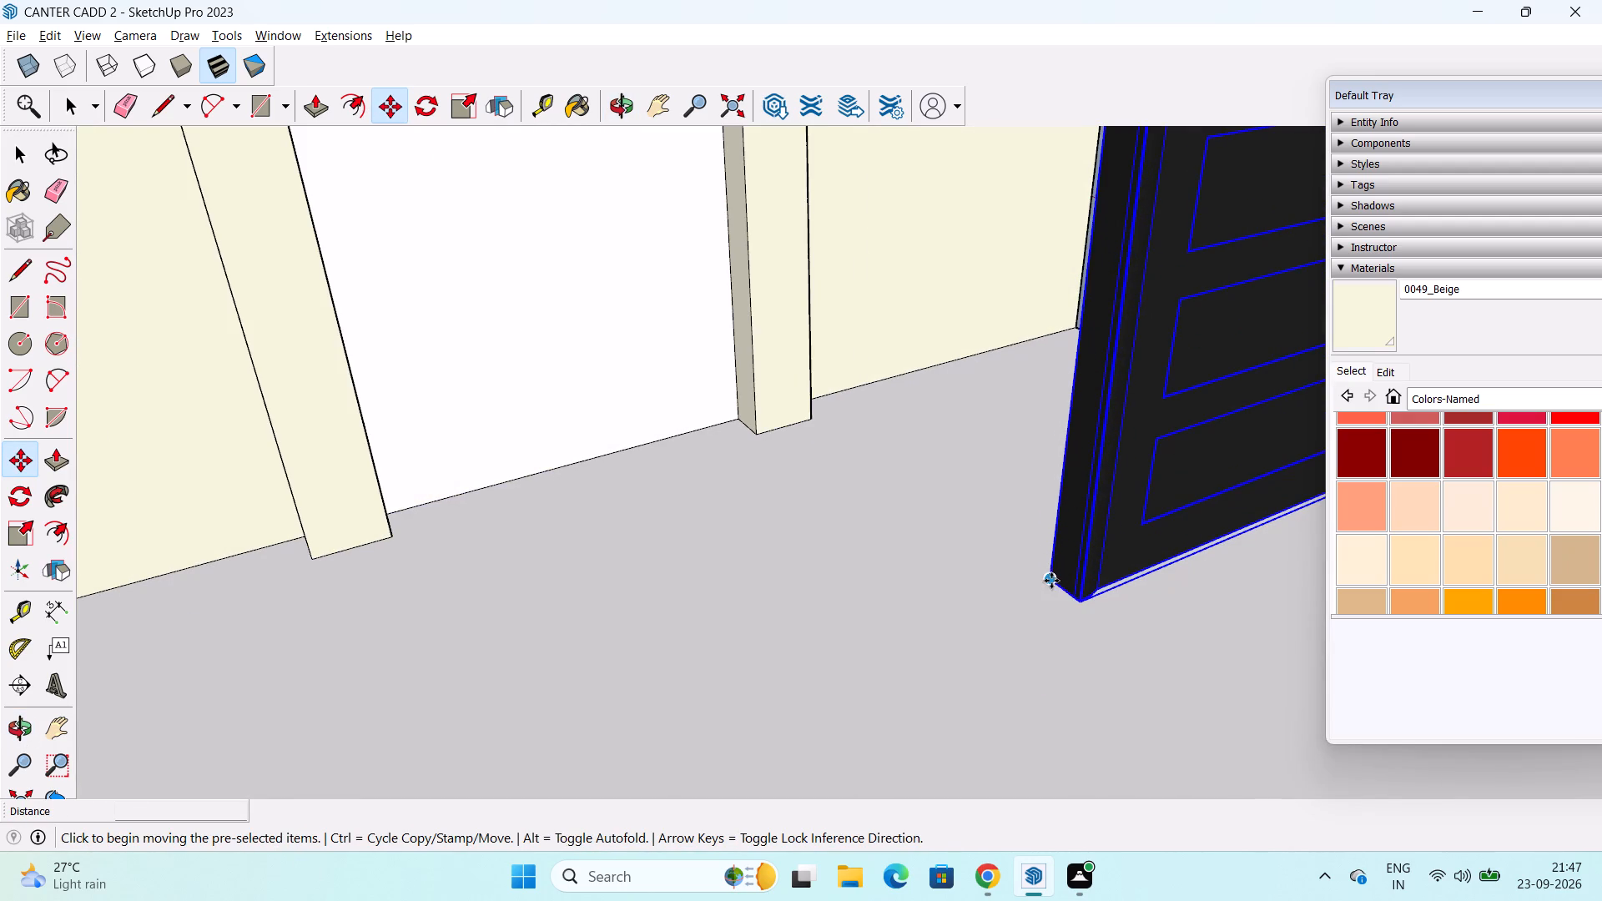
{"action": "left_click", "coordinate": [1051, 581]}
{"action": "scroll", "coordinate": [529, 501], "scroll_direction": "up", "scroll_amount": 6}
{"action": "middle_click_drag", "start_coordinate": [403, 484], "coordinate": [285, 515]}
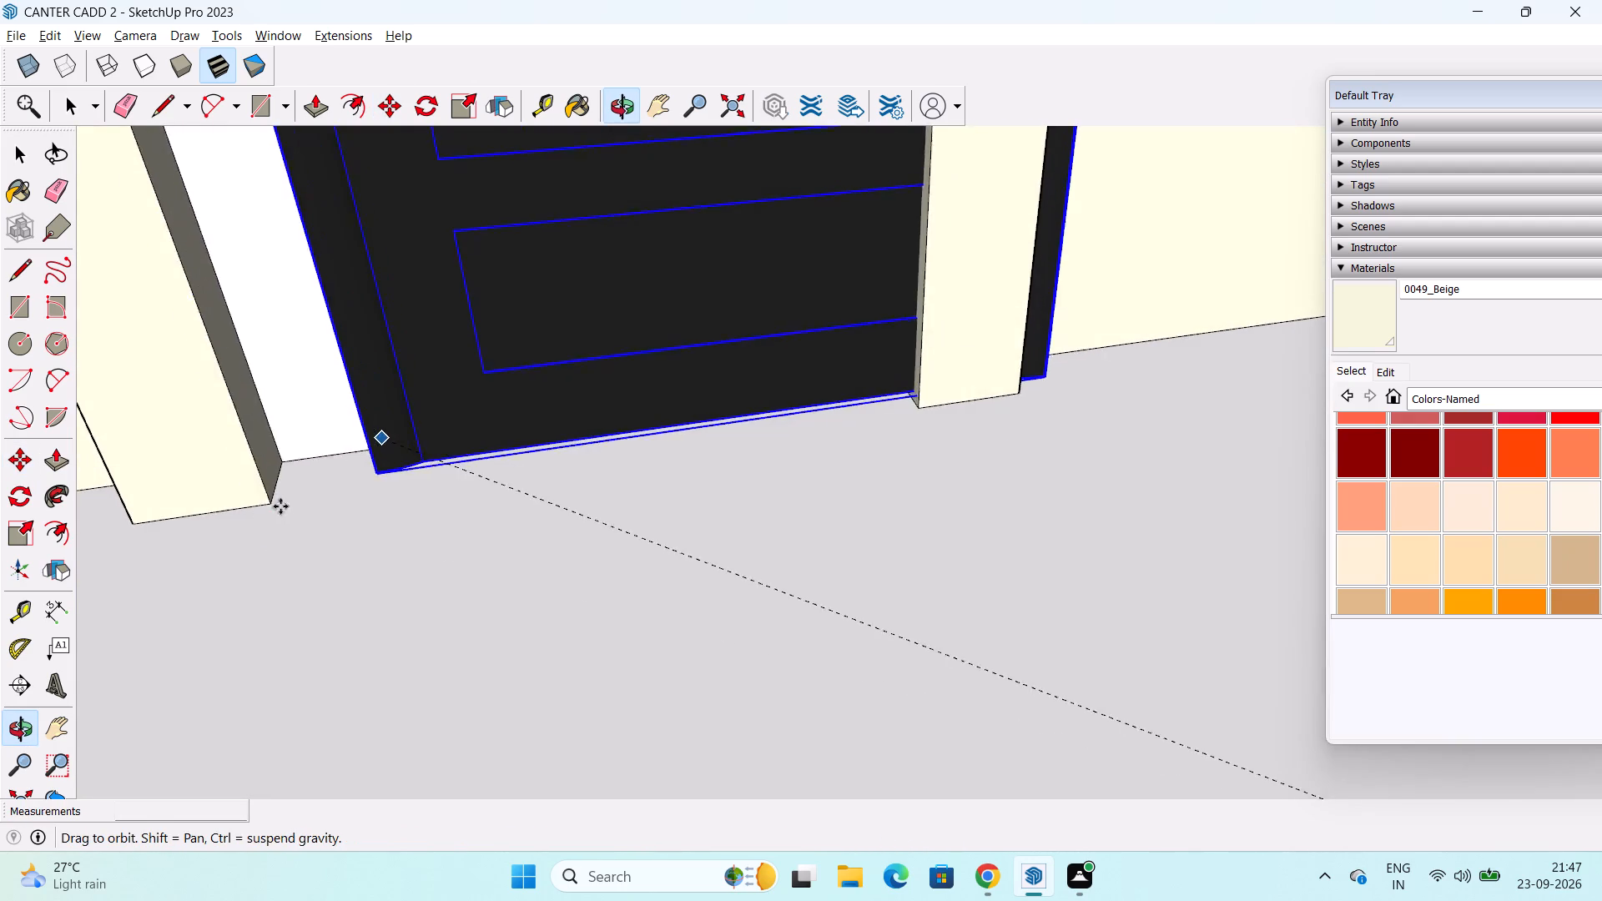
{"action": "scroll", "coordinate": [264, 463], "scroll_direction": "up", "scroll_amount": 7}
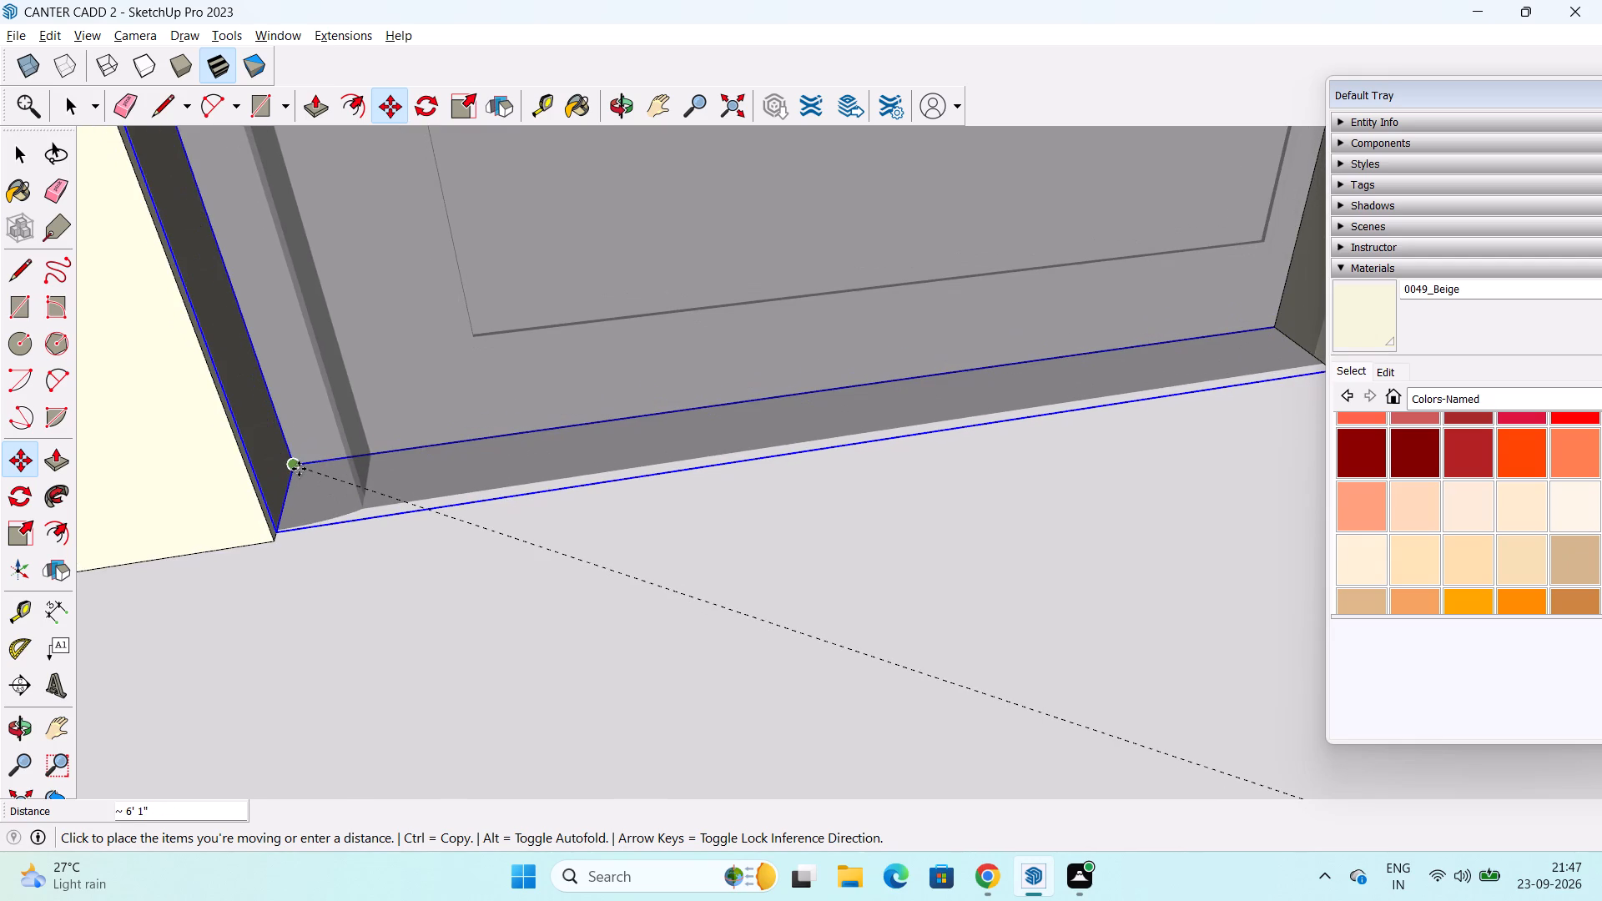
{"action": "left_click", "coordinate": [299, 467]}
{"action": "key", "text": "space"}
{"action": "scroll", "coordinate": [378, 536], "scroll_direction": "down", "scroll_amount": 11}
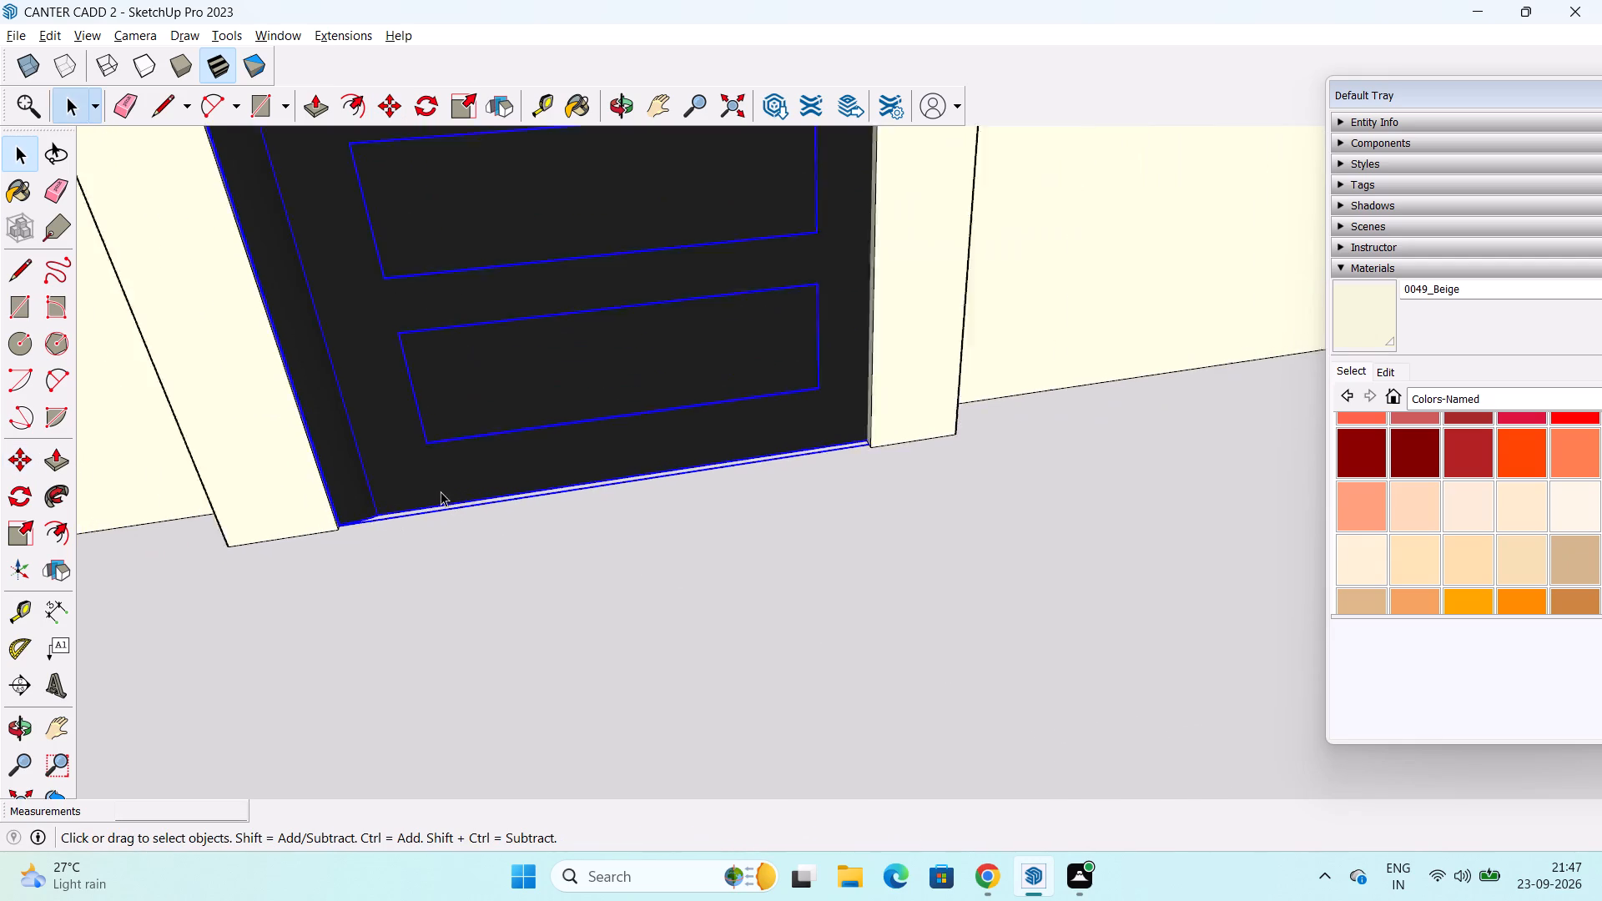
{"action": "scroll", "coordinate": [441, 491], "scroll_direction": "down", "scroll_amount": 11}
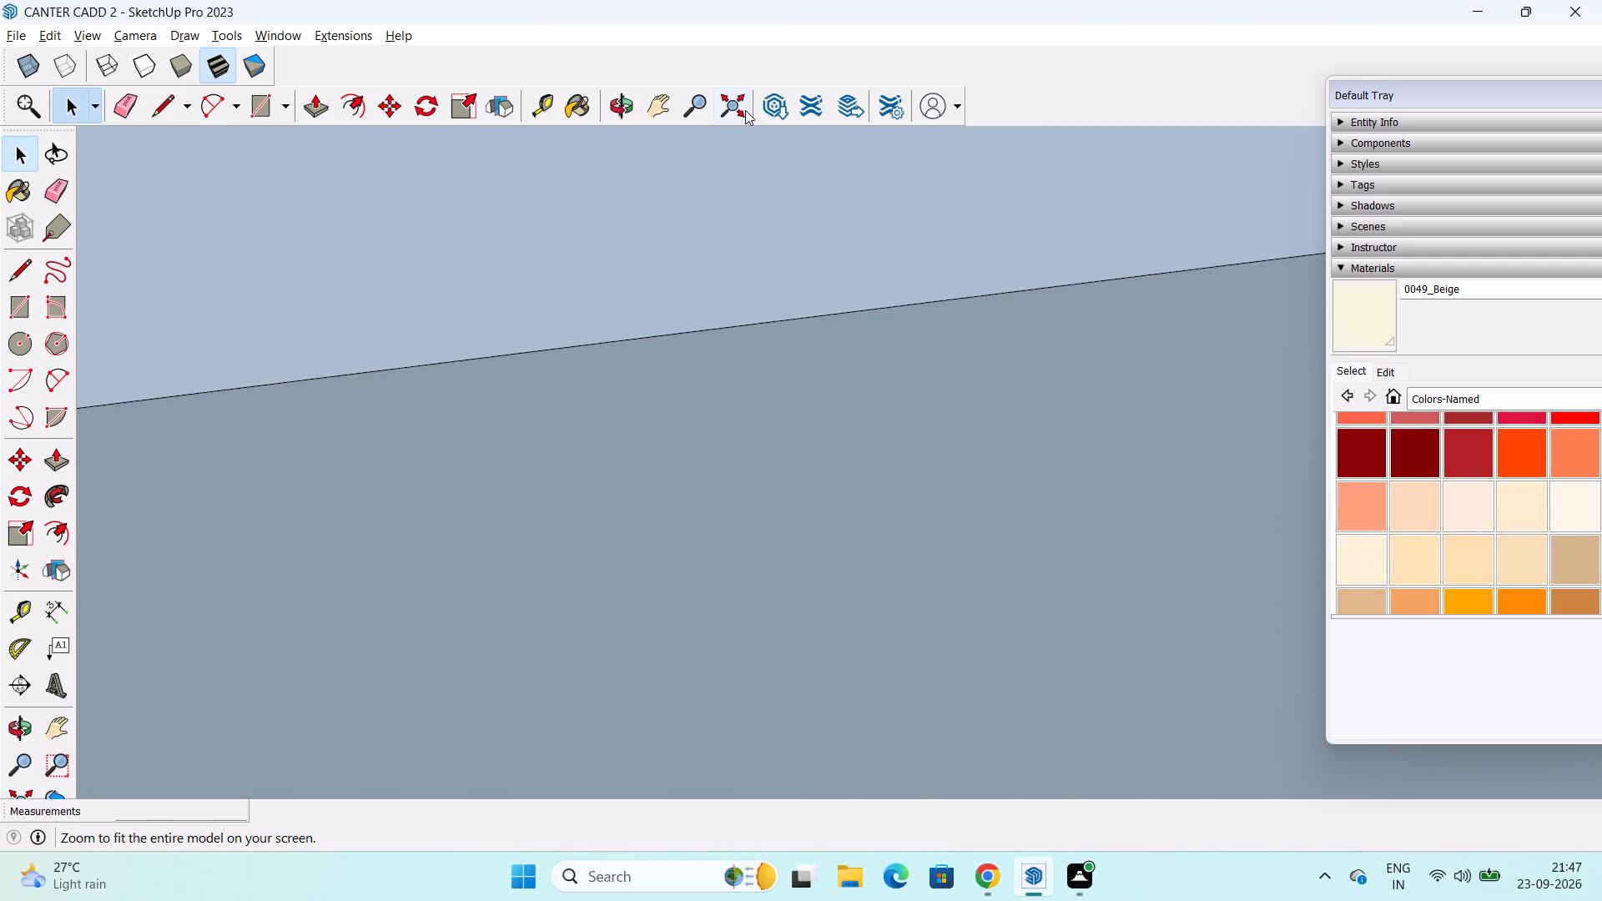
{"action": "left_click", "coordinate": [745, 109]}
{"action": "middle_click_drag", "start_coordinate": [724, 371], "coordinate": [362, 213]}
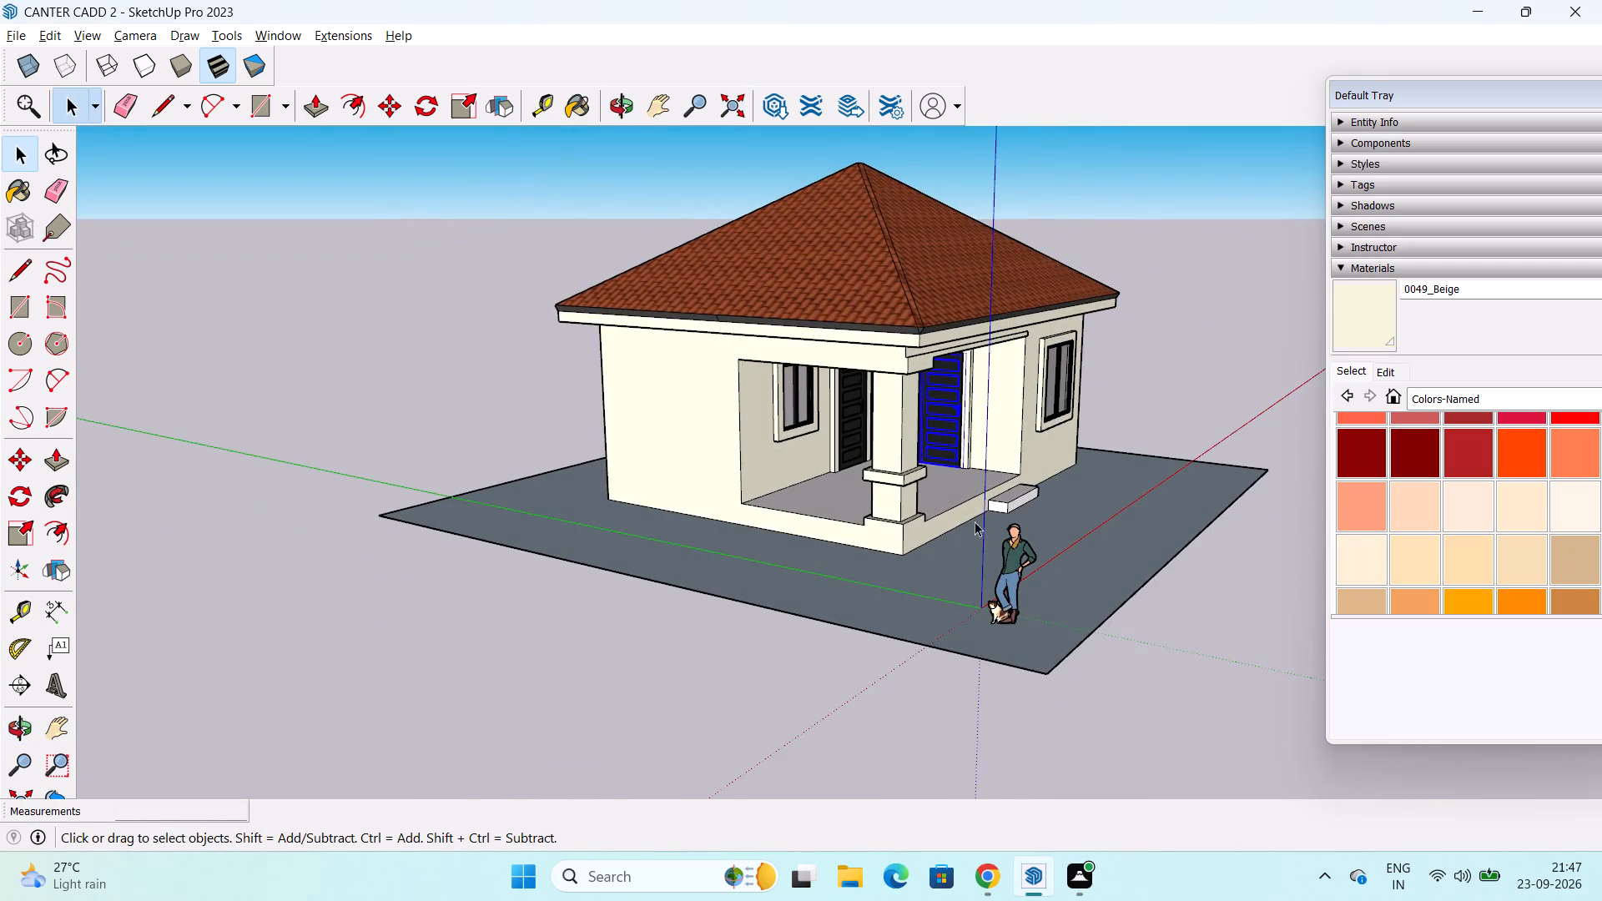
Examine the two fitted porch doors up close and the whole house front from outside.
{"action": "scroll", "coordinate": [994, 442], "scroll_direction": "up", "scroll_amount": 9}
{"action": "middle_click_drag", "start_coordinate": [962, 376], "coordinate": [728, 430]}
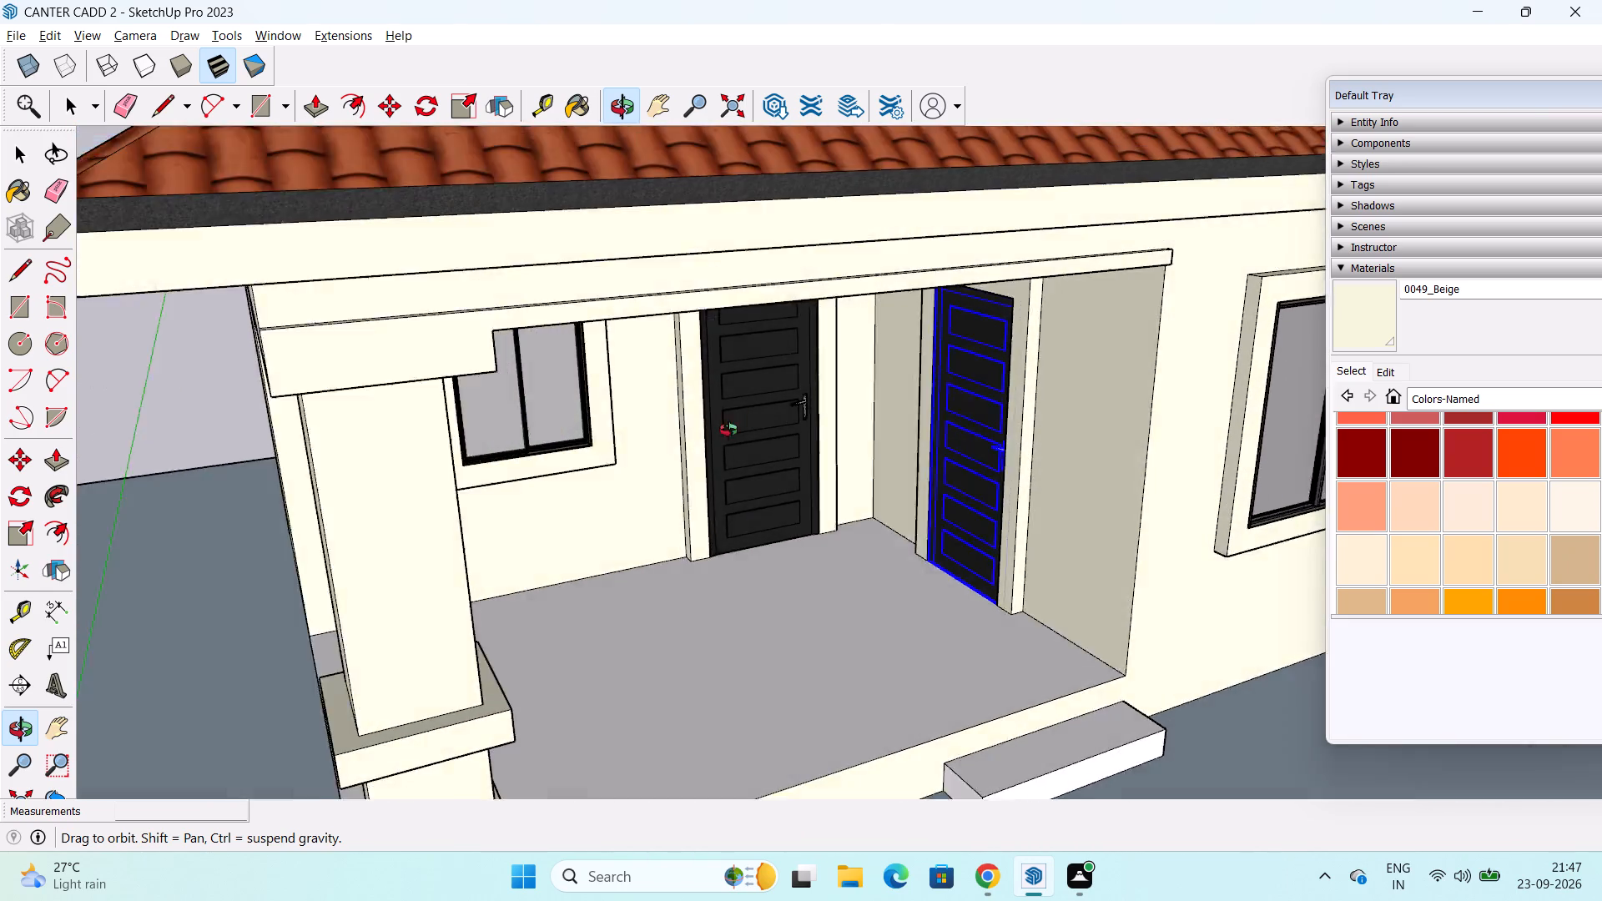
{"action": "middle_click_drag", "start_coordinate": [728, 430], "coordinate": [647, 418]}
{"action": "scroll", "coordinate": [785, 445], "scroll_direction": "up", "scroll_amount": 4}
{"action": "left_click", "coordinate": [872, 619]}
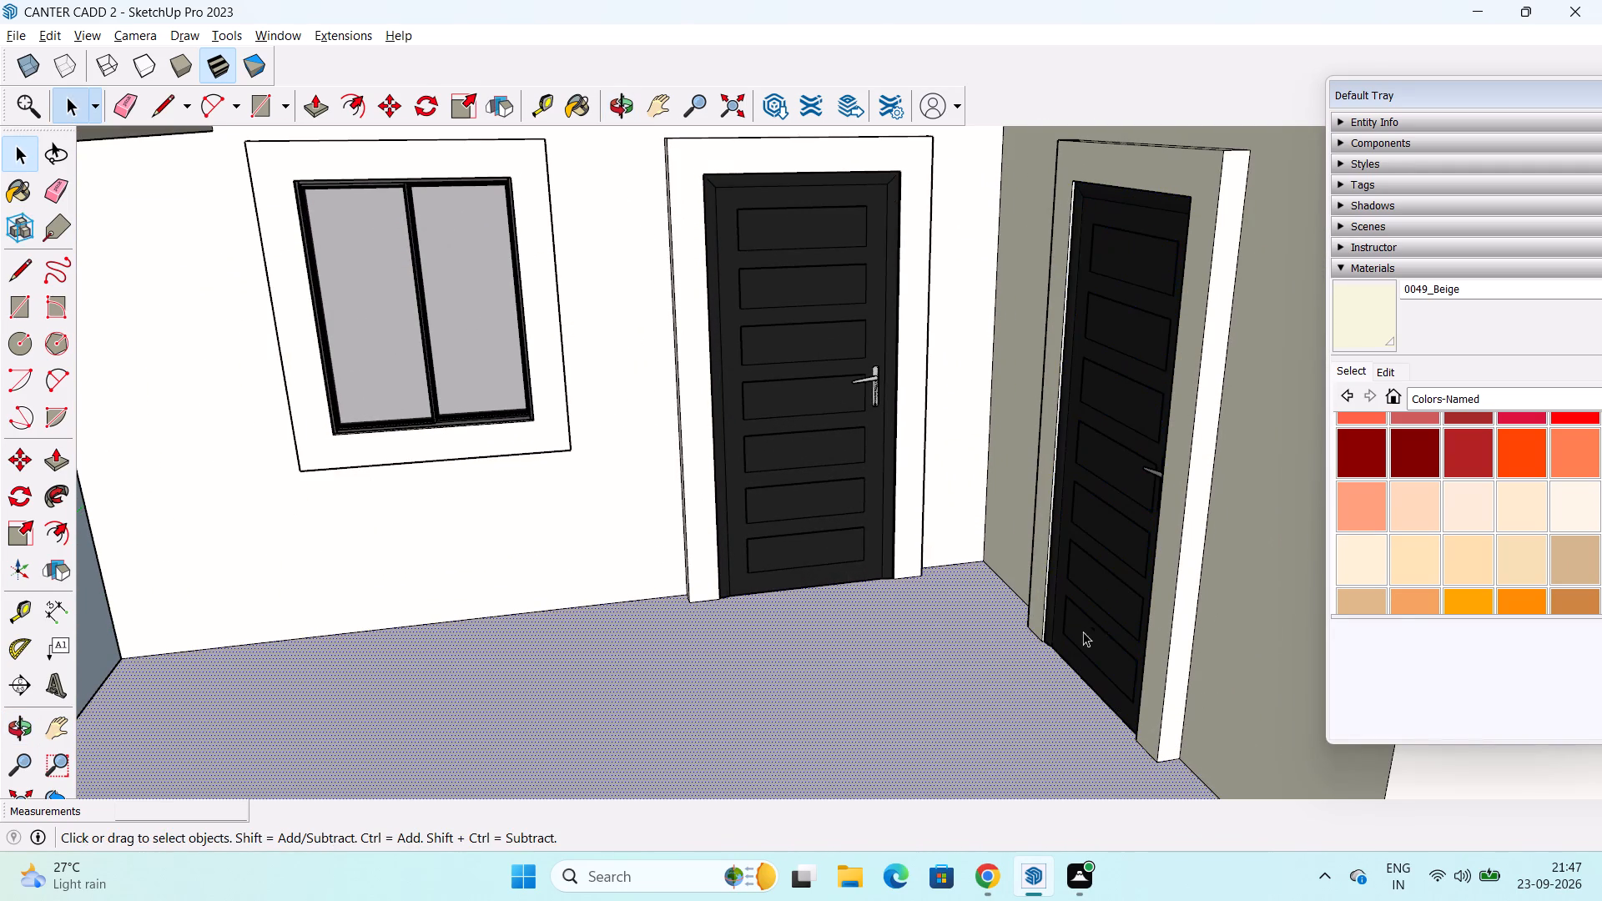
{"action": "scroll", "coordinate": [1022, 689], "scroll_direction": "down", "scroll_amount": 11}
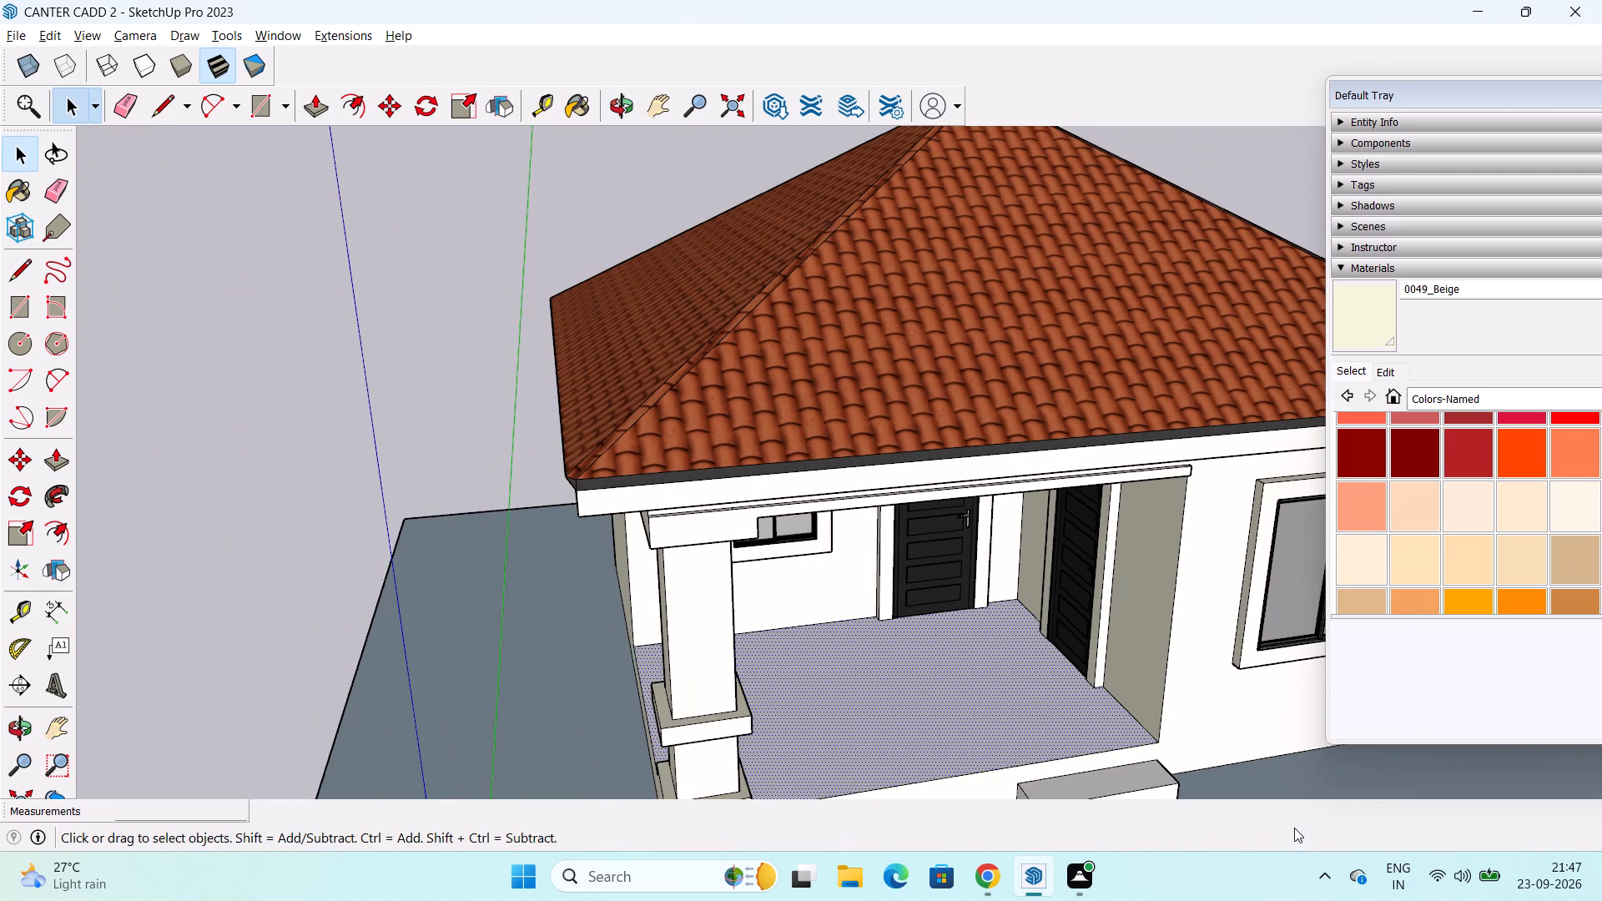
{"action": "left_click", "coordinate": [1252, 752]}
{"action": "middle_click_drag", "start_coordinate": [1119, 669], "coordinate": [898, 526]}
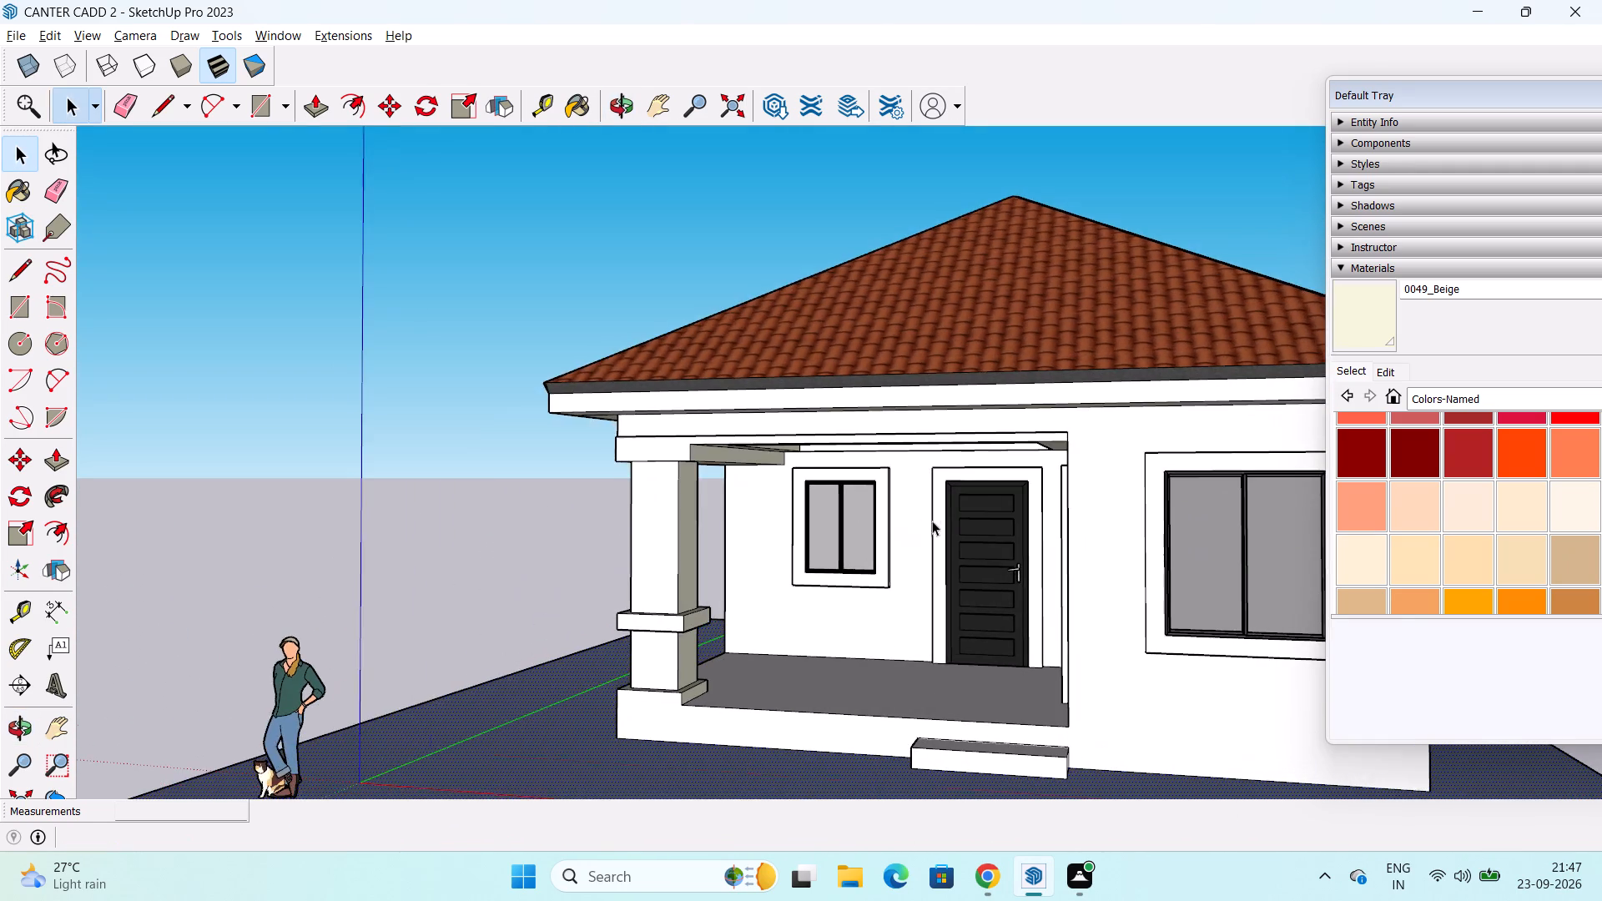
{"action": "scroll", "coordinate": [935, 521], "scroll_direction": "down", "scroll_amount": 5}
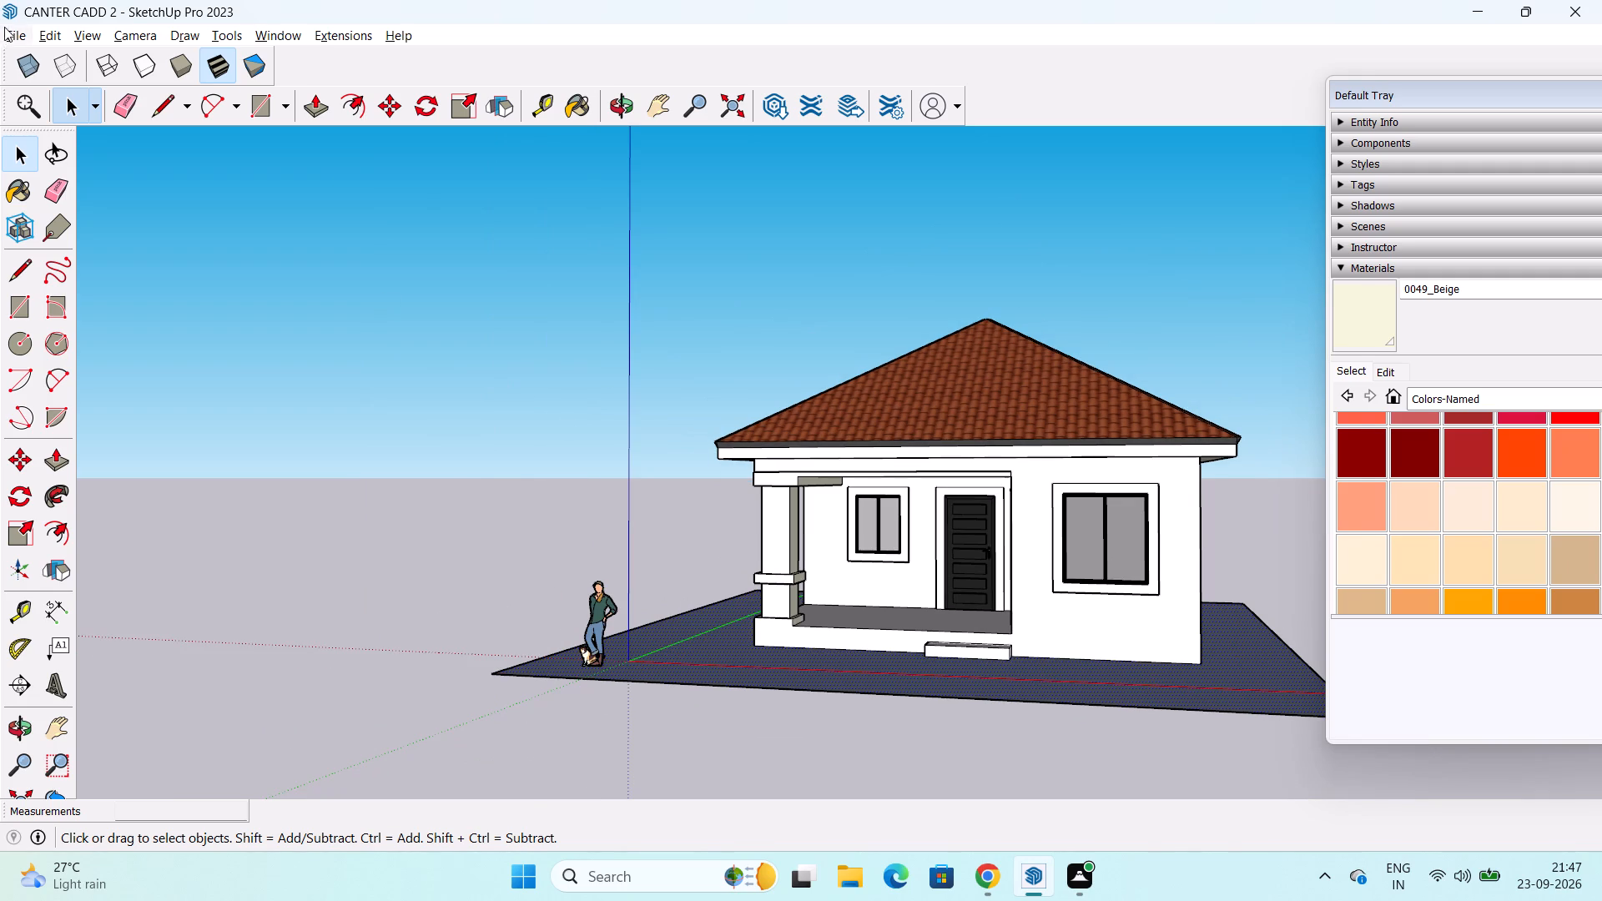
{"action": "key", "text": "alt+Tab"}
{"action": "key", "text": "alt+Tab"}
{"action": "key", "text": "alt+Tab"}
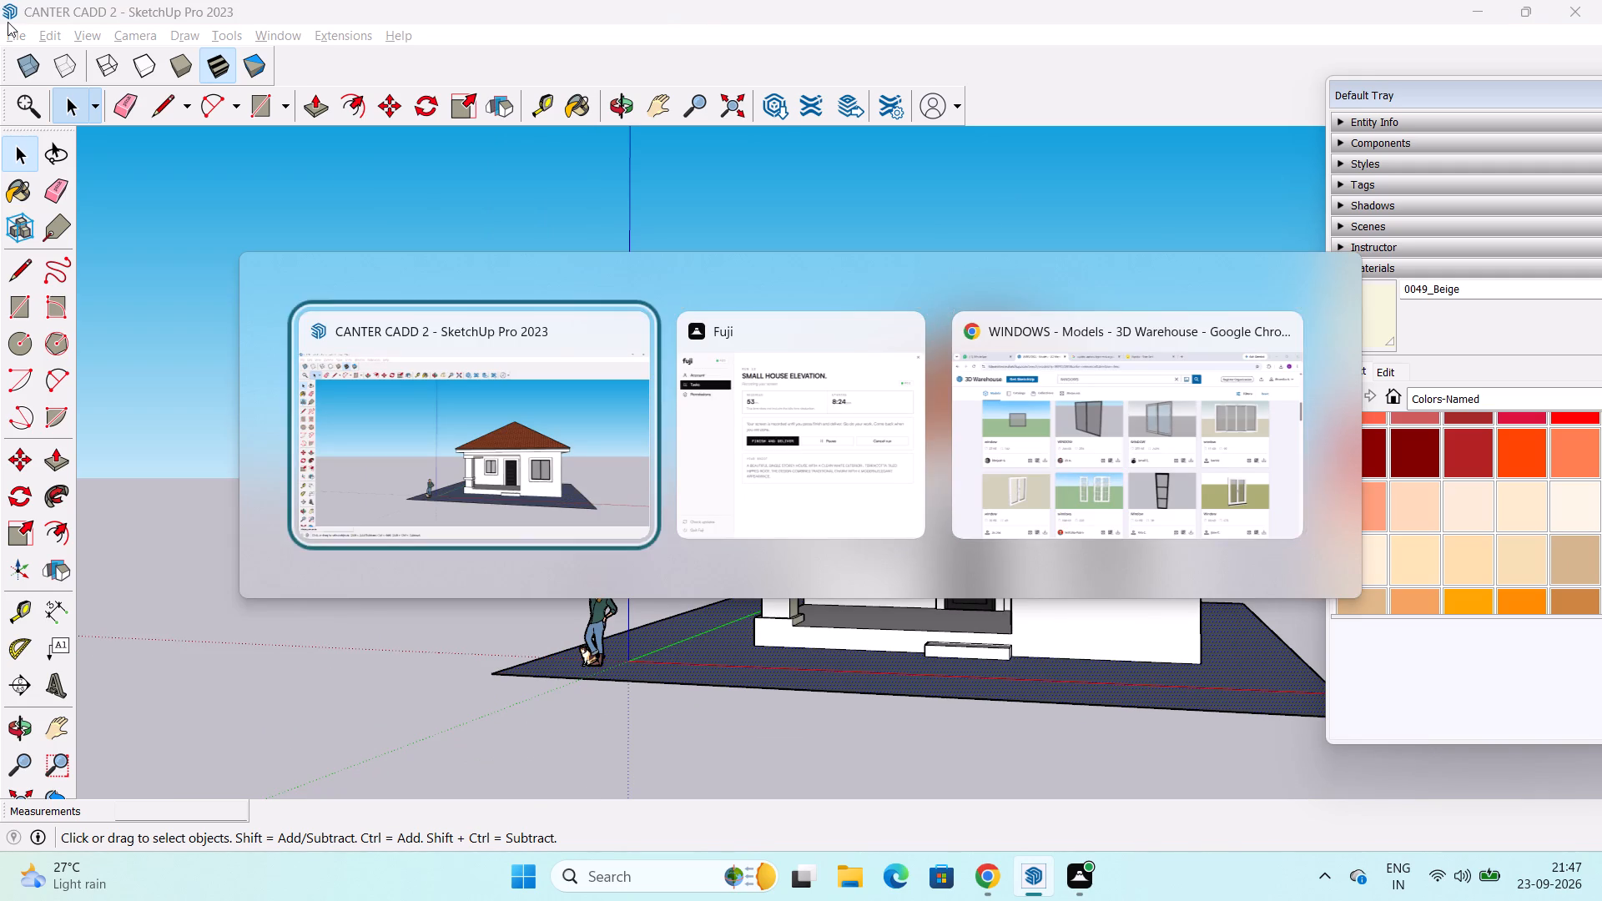
Import the downloaded cgb5189+Railing+sketch+up model and place it on the porch beside the corner column's base.
{"action": "left_click", "coordinate": [16, 33]}
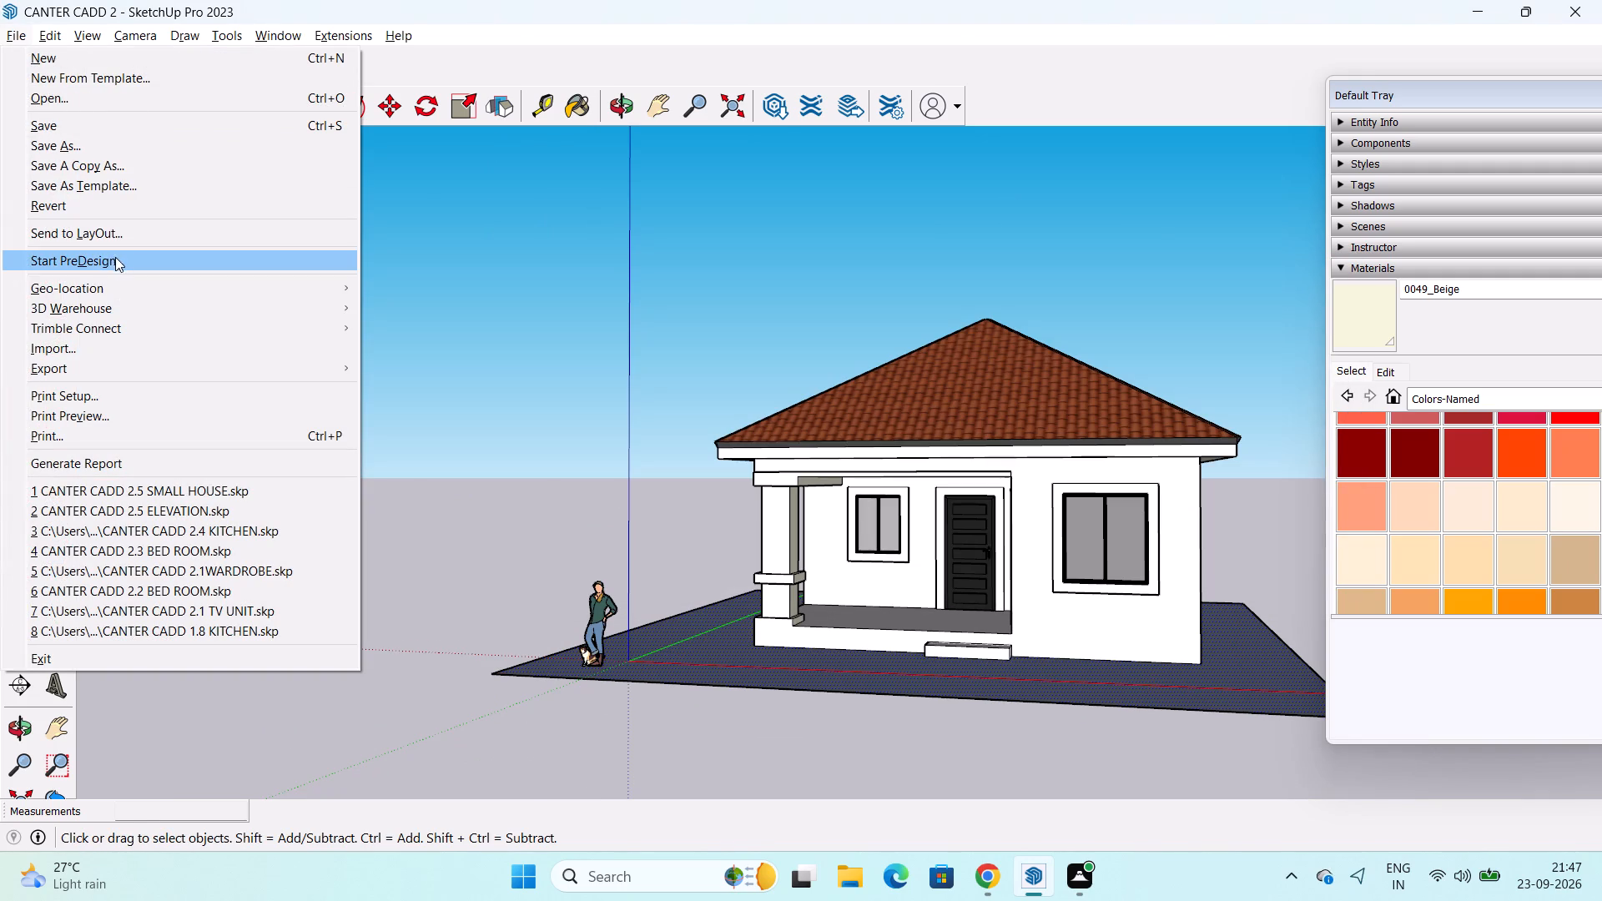
{"action": "left_click", "coordinate": [168, 353]}
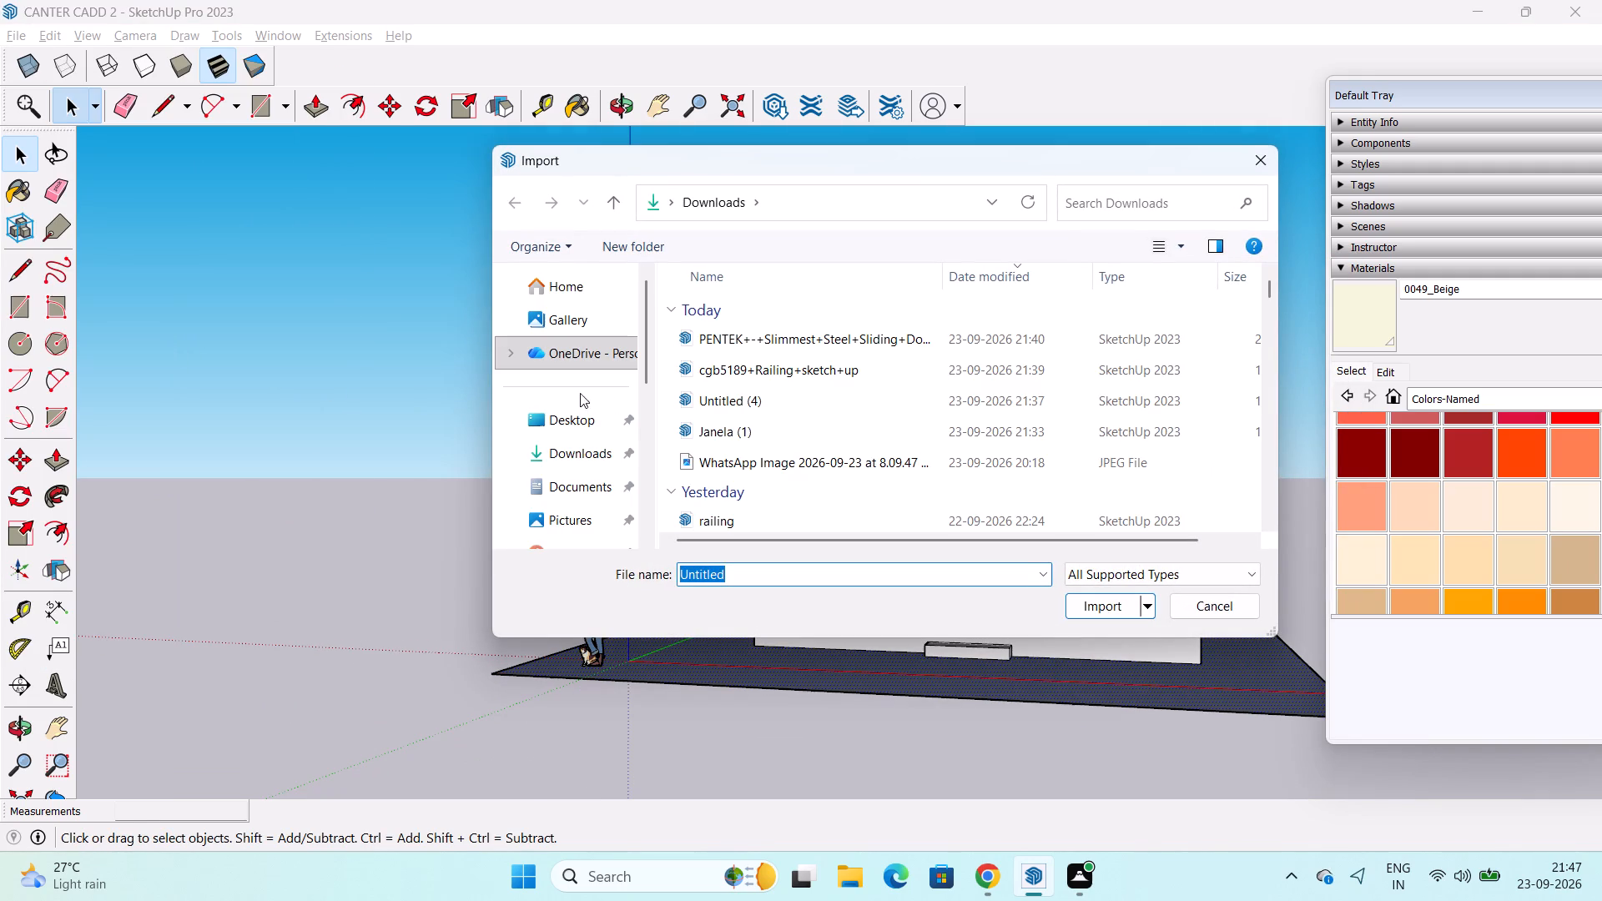
{"action": "left_click", "coordinate": [816, 368]}
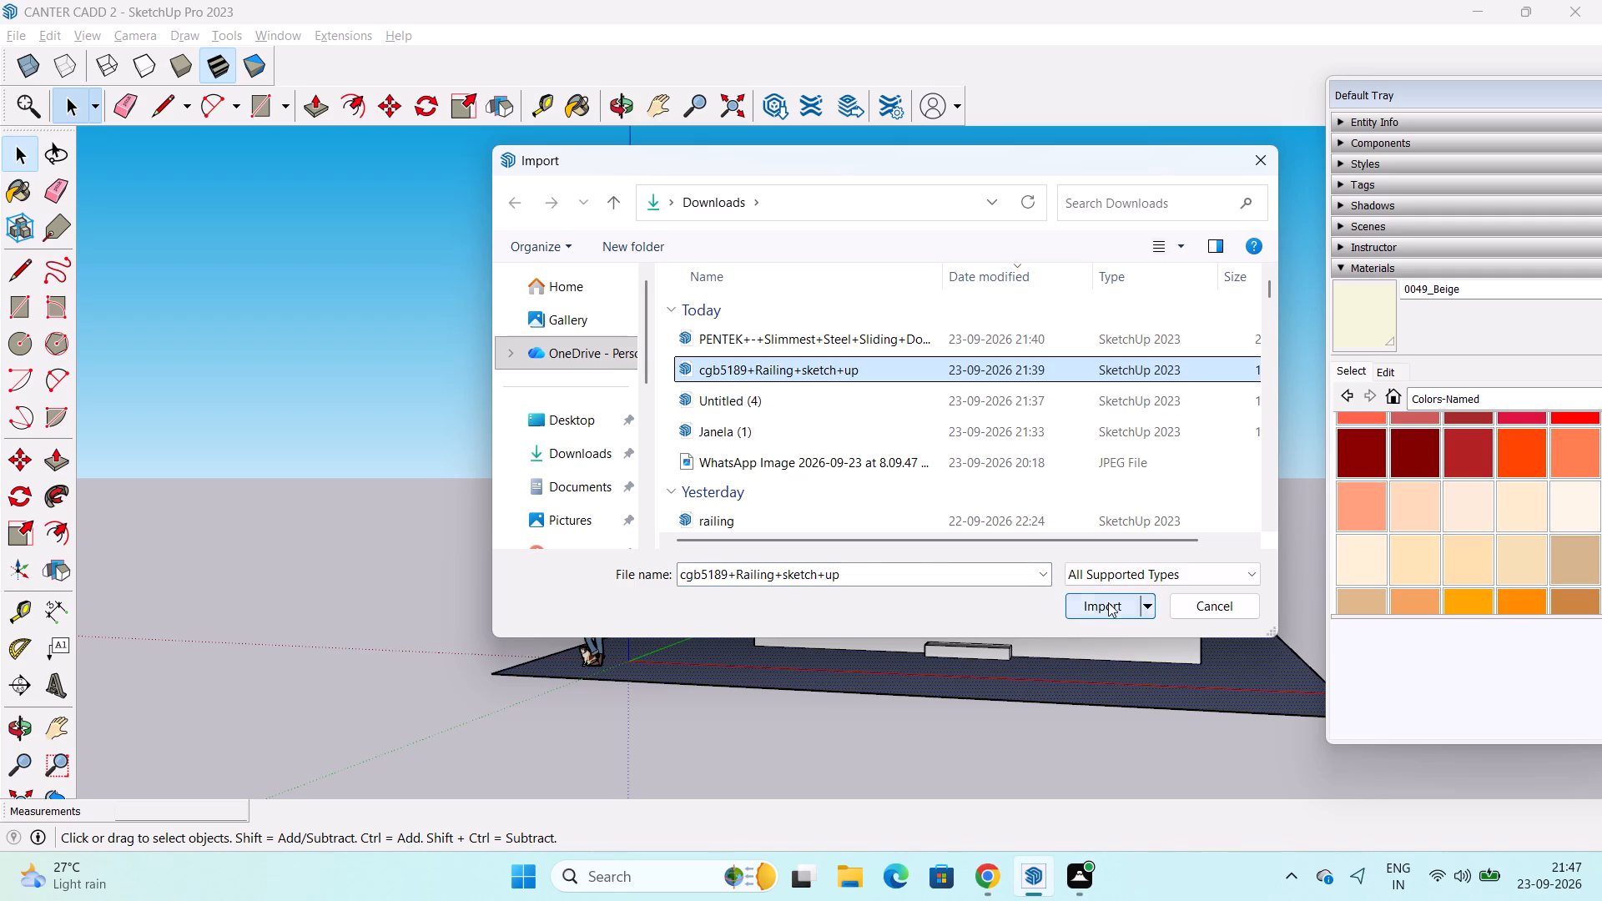
{"action": "left_click", "coordinate": [1108, 602]}
{"action": "scroll", "coordinate": [781, 623], "scroll_direction": "up", "scroll_amount": 2}
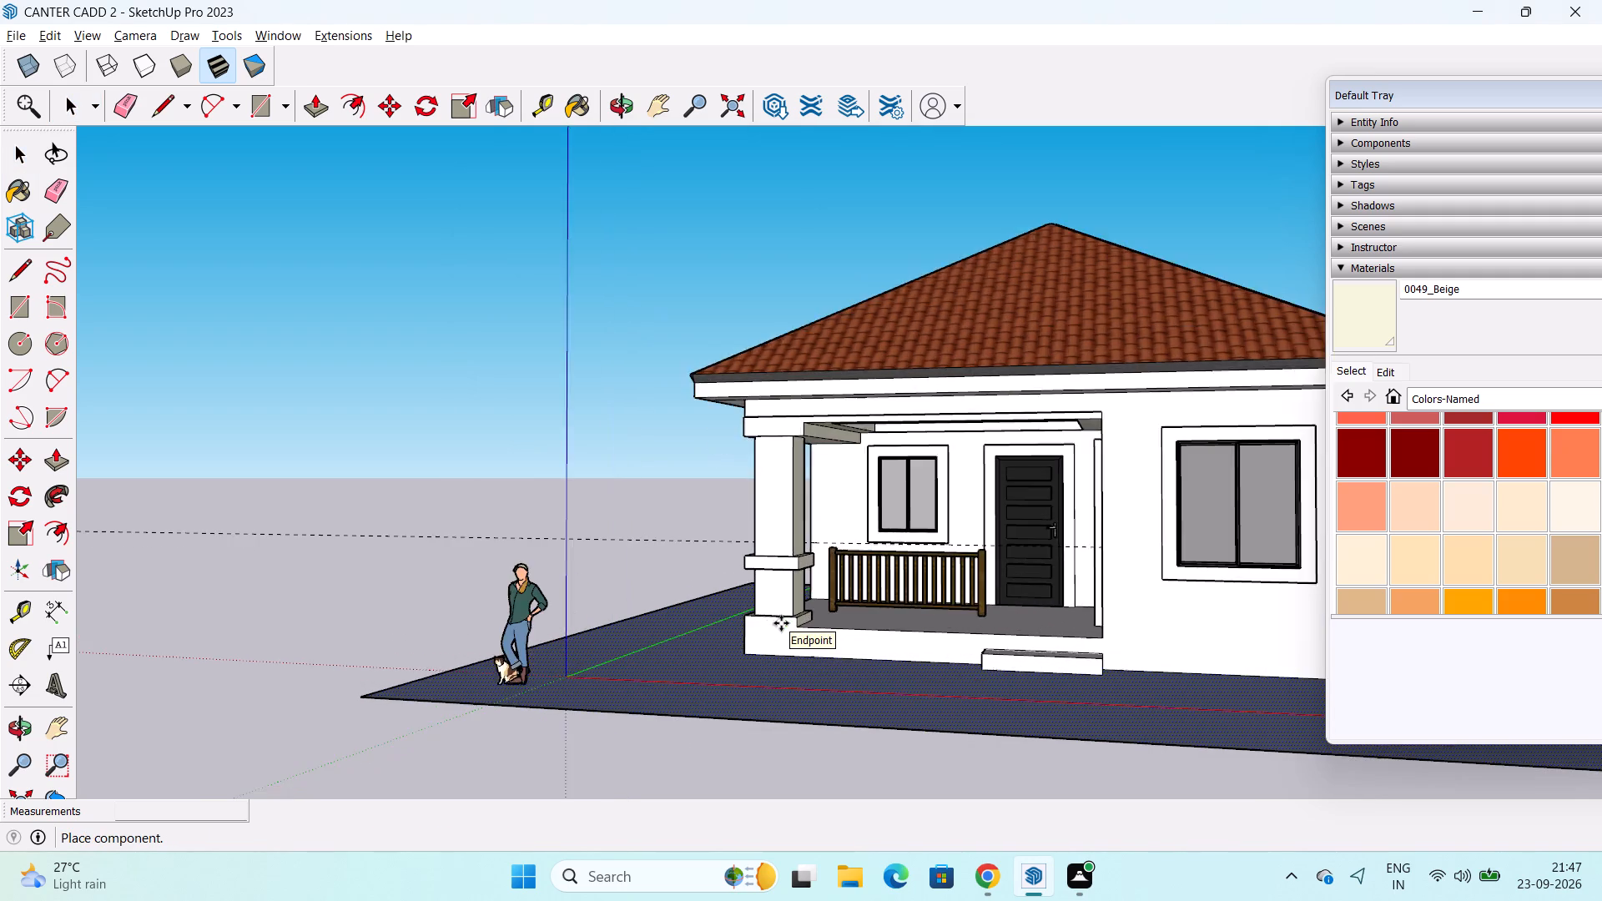
{"action": "scroll", "coordinate": [781, 623], "scroll_direction": "up", "scroll_amount": 7}
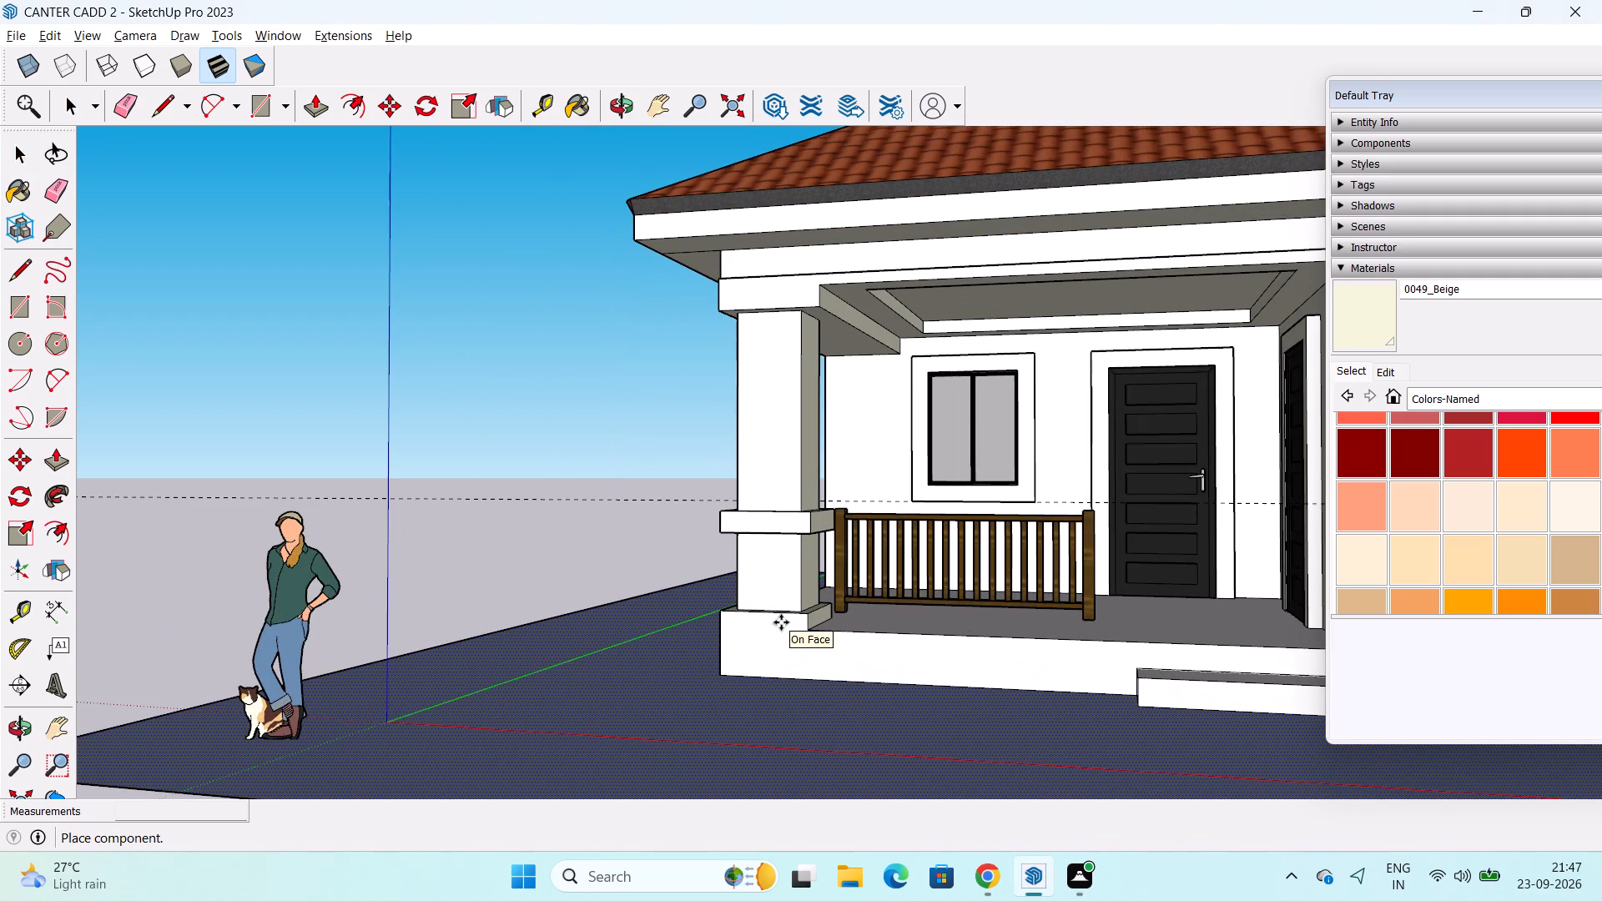
{"action": "middle_click_drag", "start_coordinate": [781, 622], "coordinate": [754, 701]}
{"action": "middle_click_drag", "start_coordinate": [800, 625], "coordinate": [640, 664]}
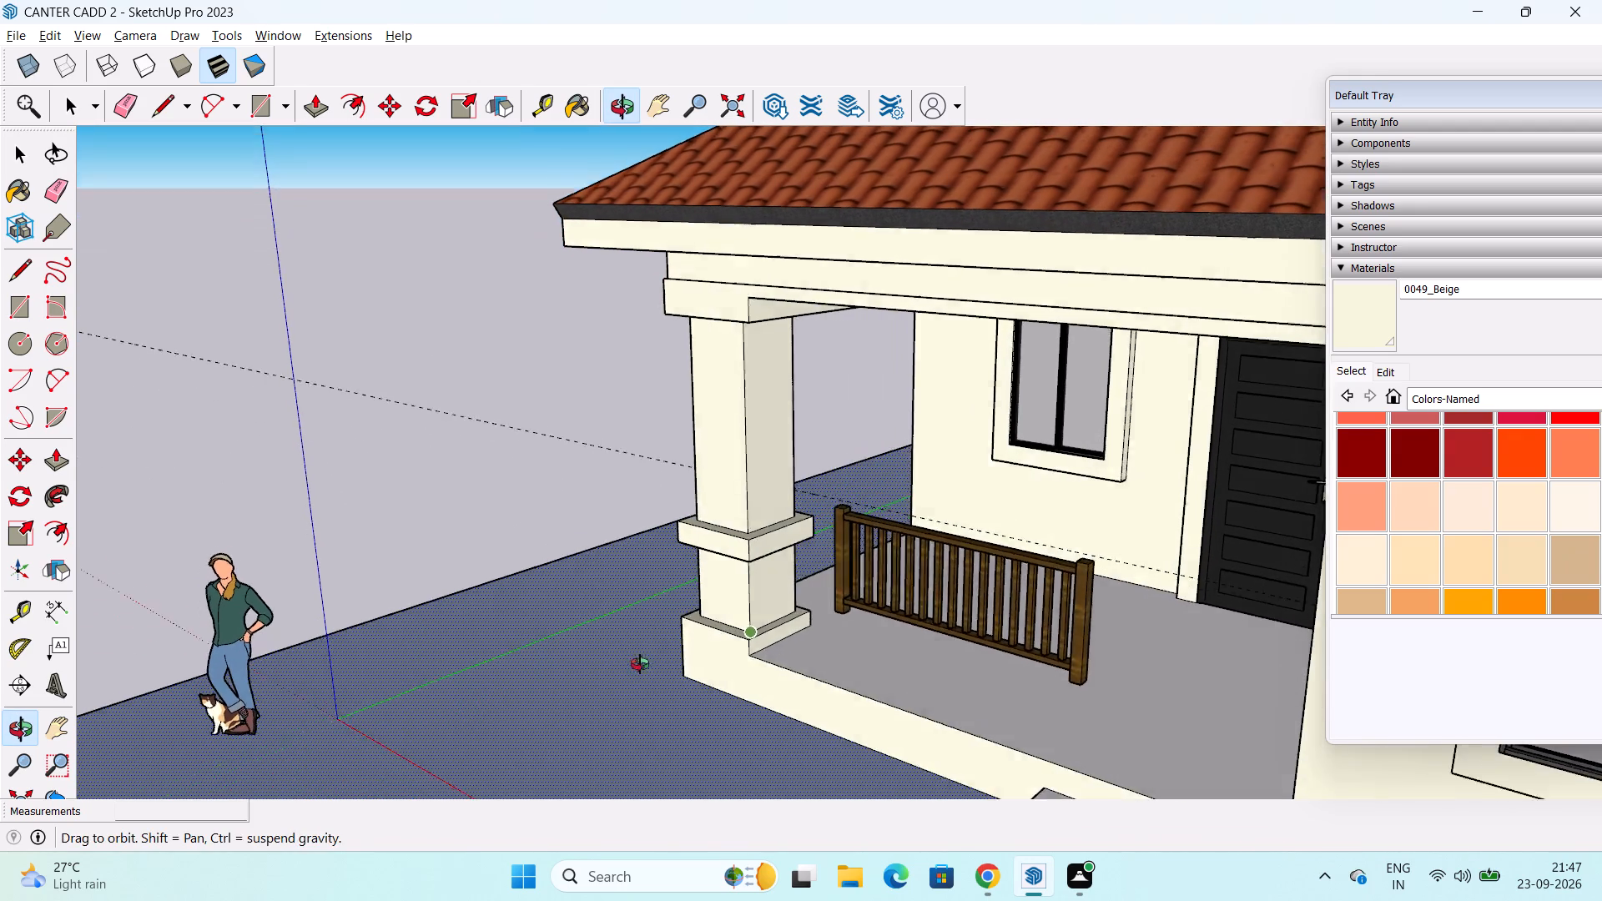
{"action": "middle_click_drag", "start_coordinate": [640, 664], "coordinate": [636, 666]}
{"action": "left_click", "coordinate": [760, 629]}
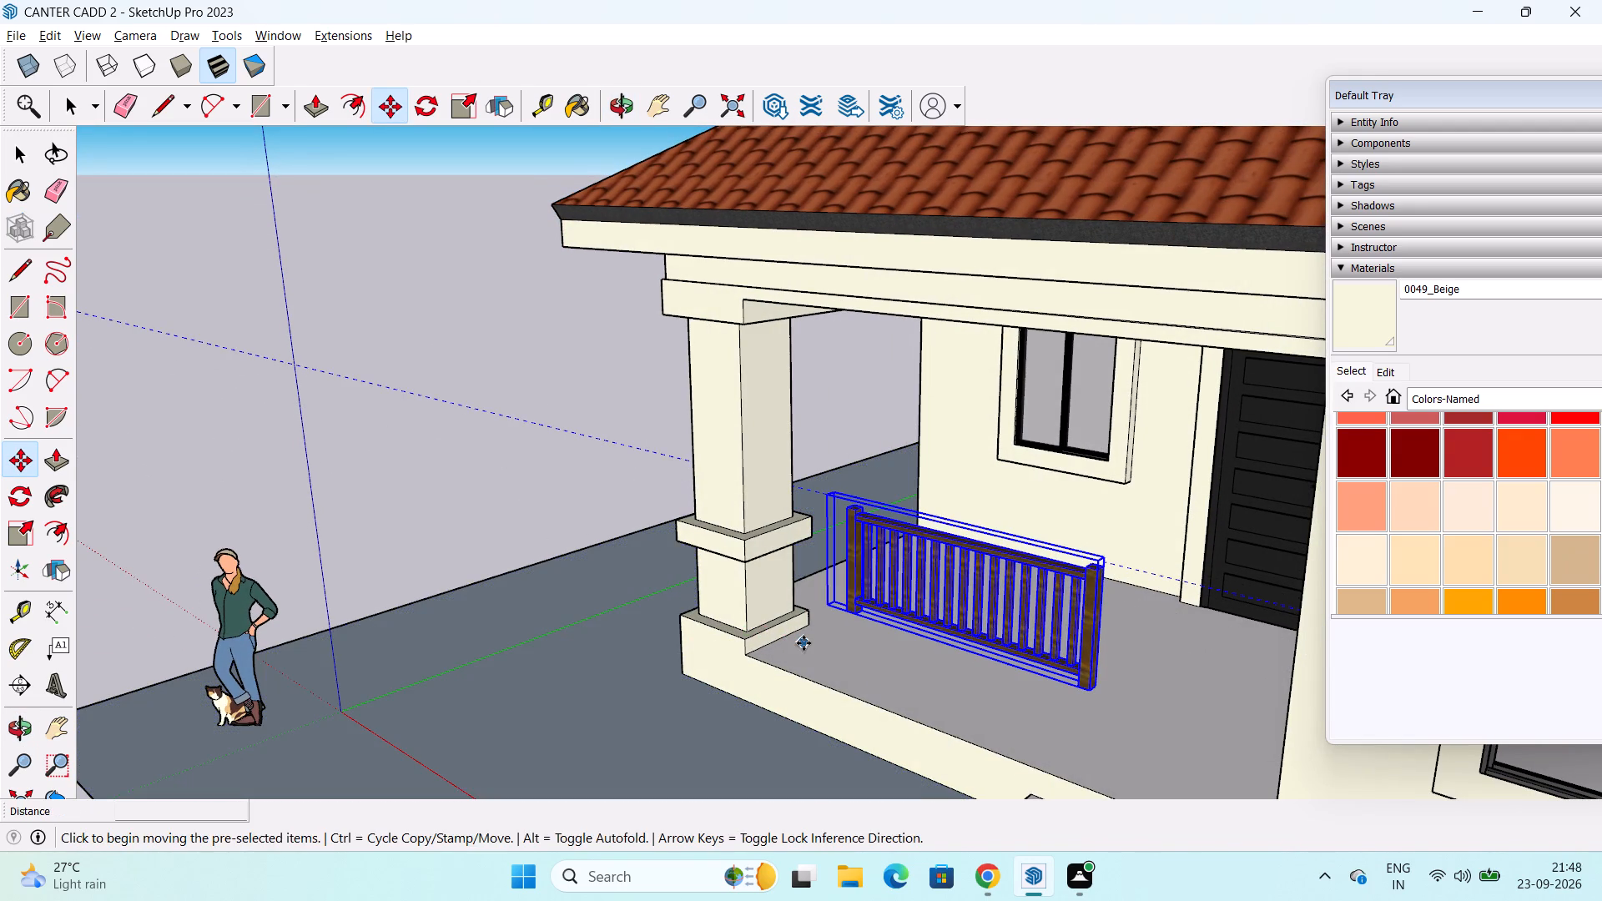
Move the railing by its bottom corner about 1' toward the corner column, onto the edge of the column's base.
{"action": "middle_click_drag", "start_coordinate": [804, 642], "coordinate": [1435, 549]}
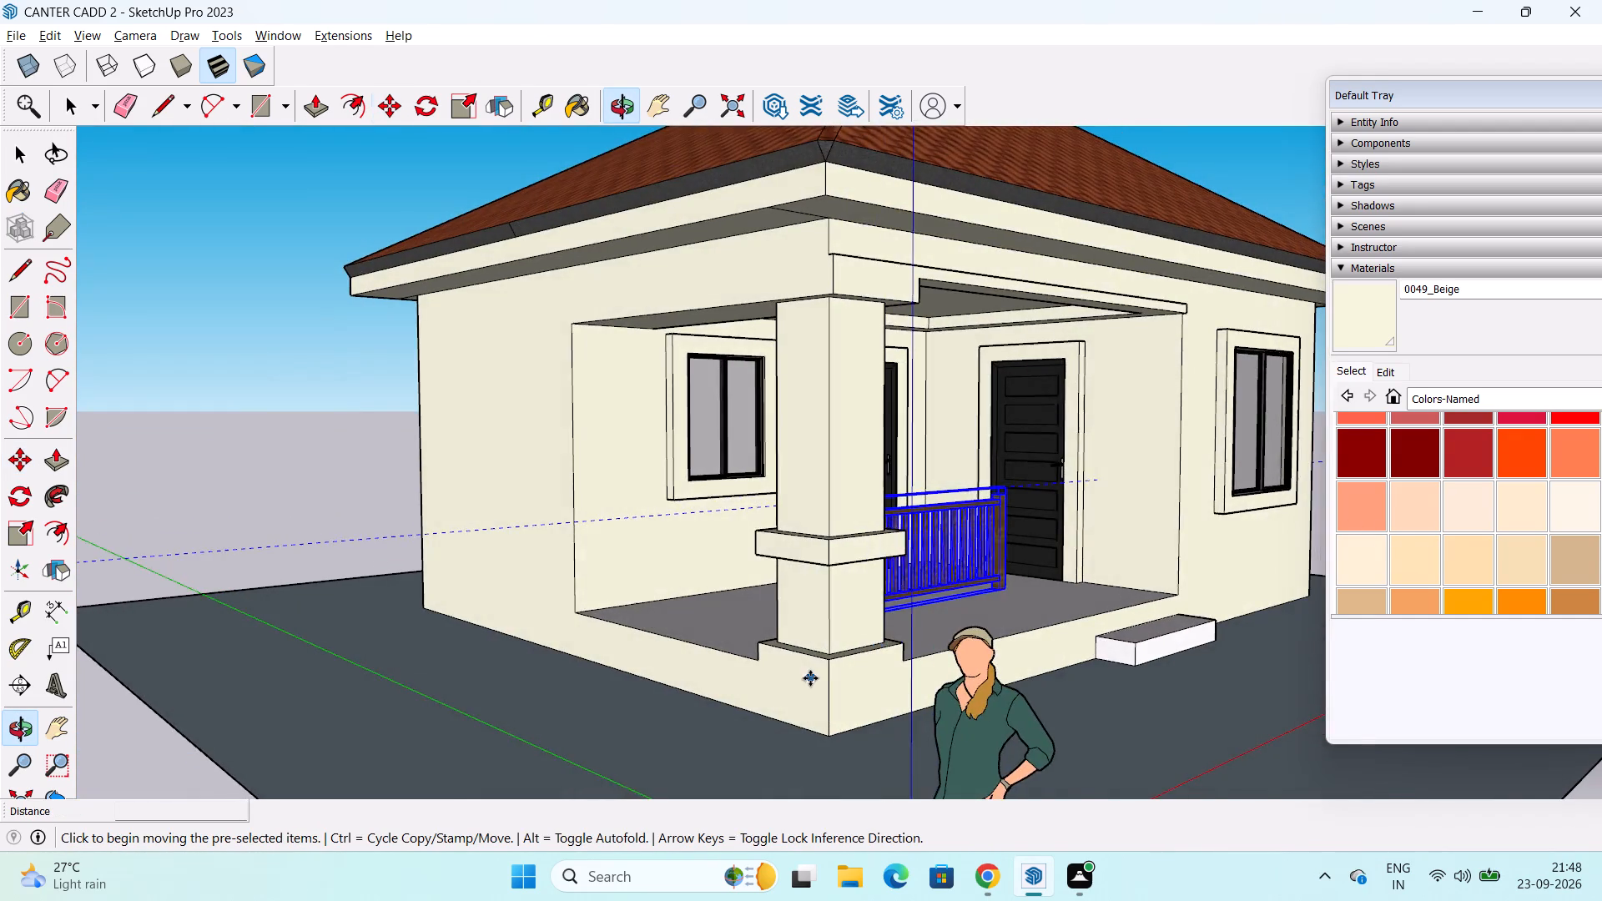
{"action": "scroll", "coordinate": [810, 670], "scroll_direction": "up", "scroll_amount": 7}
{"action": "middle_click_drag", "start_coordinate": [755, 594], "coordinate": [1087, 681]}
{"action": "scroll", "coordinate": [859, 628], "scroll_direction": "up", "scroll_amount": 4}
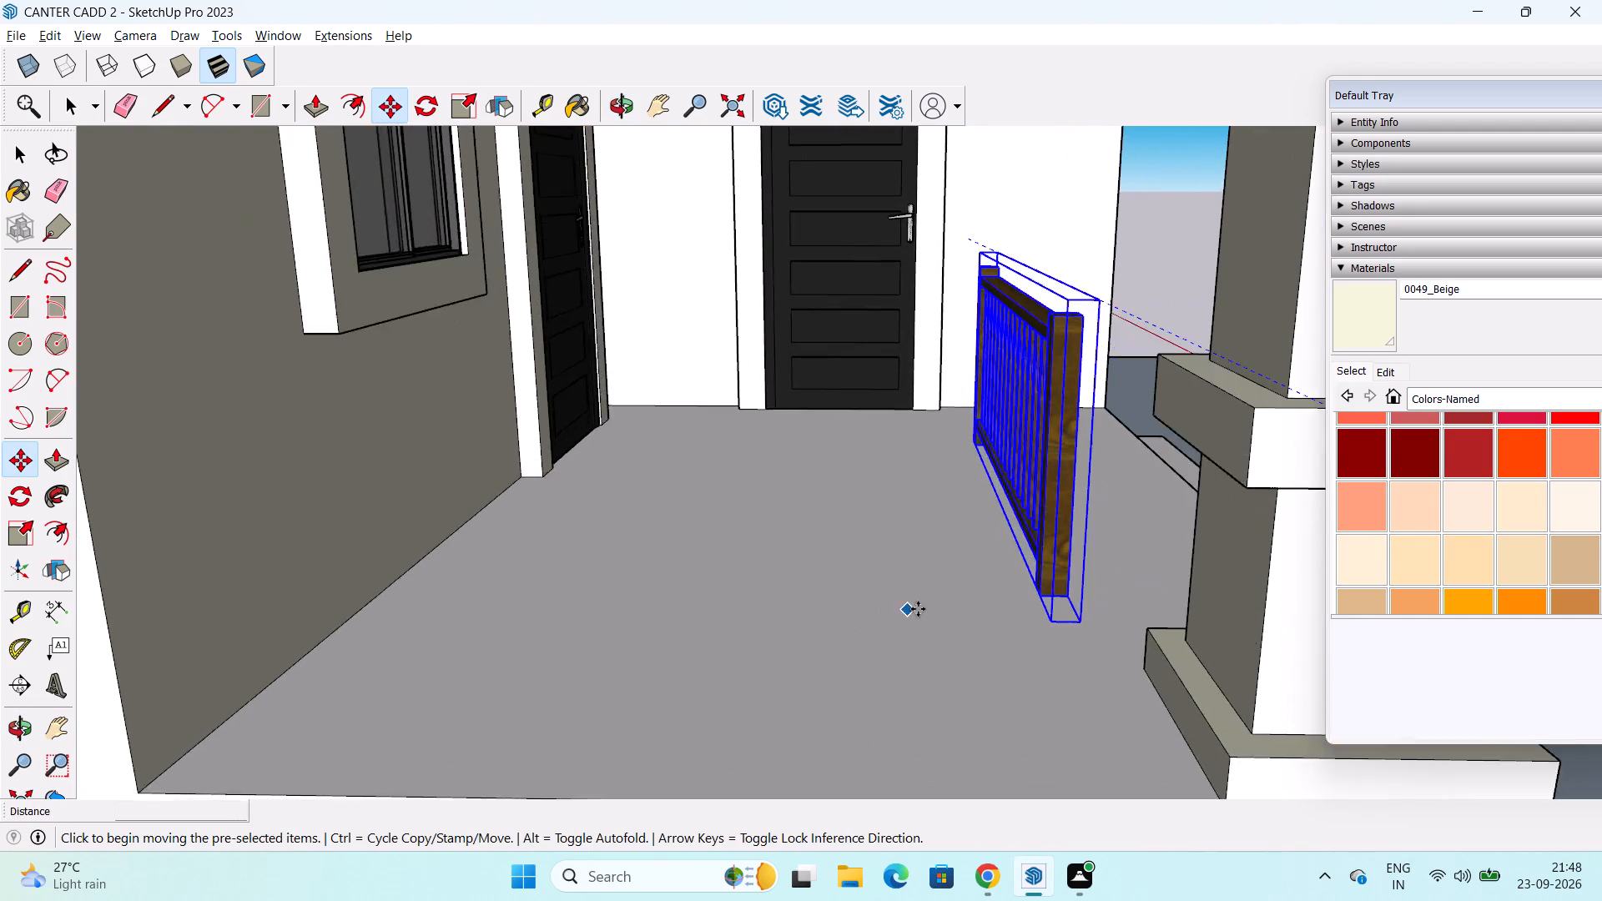
{"action": "scroll", "coordinate": [918, 609], "scroll_direction": "up", "scroll_amount": 3}
{"action": "middle_click_drag", "start_coordinate": [1091, 652], "coordinate": [1032, 661]}
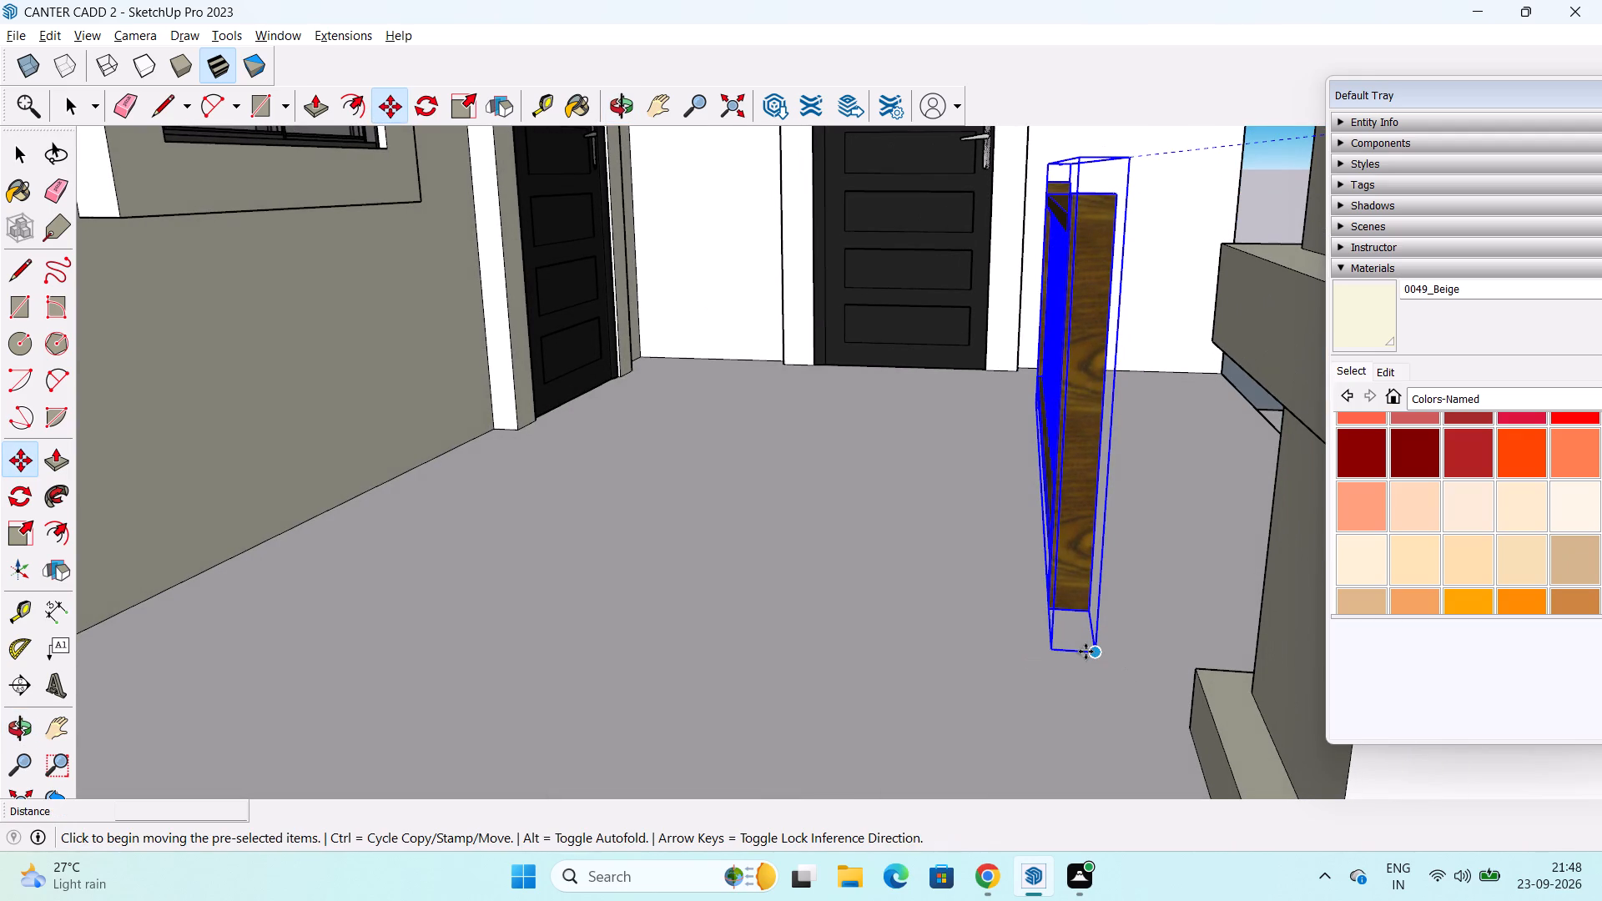
{"action": "left_click", "coordinate": [1090, 650]}
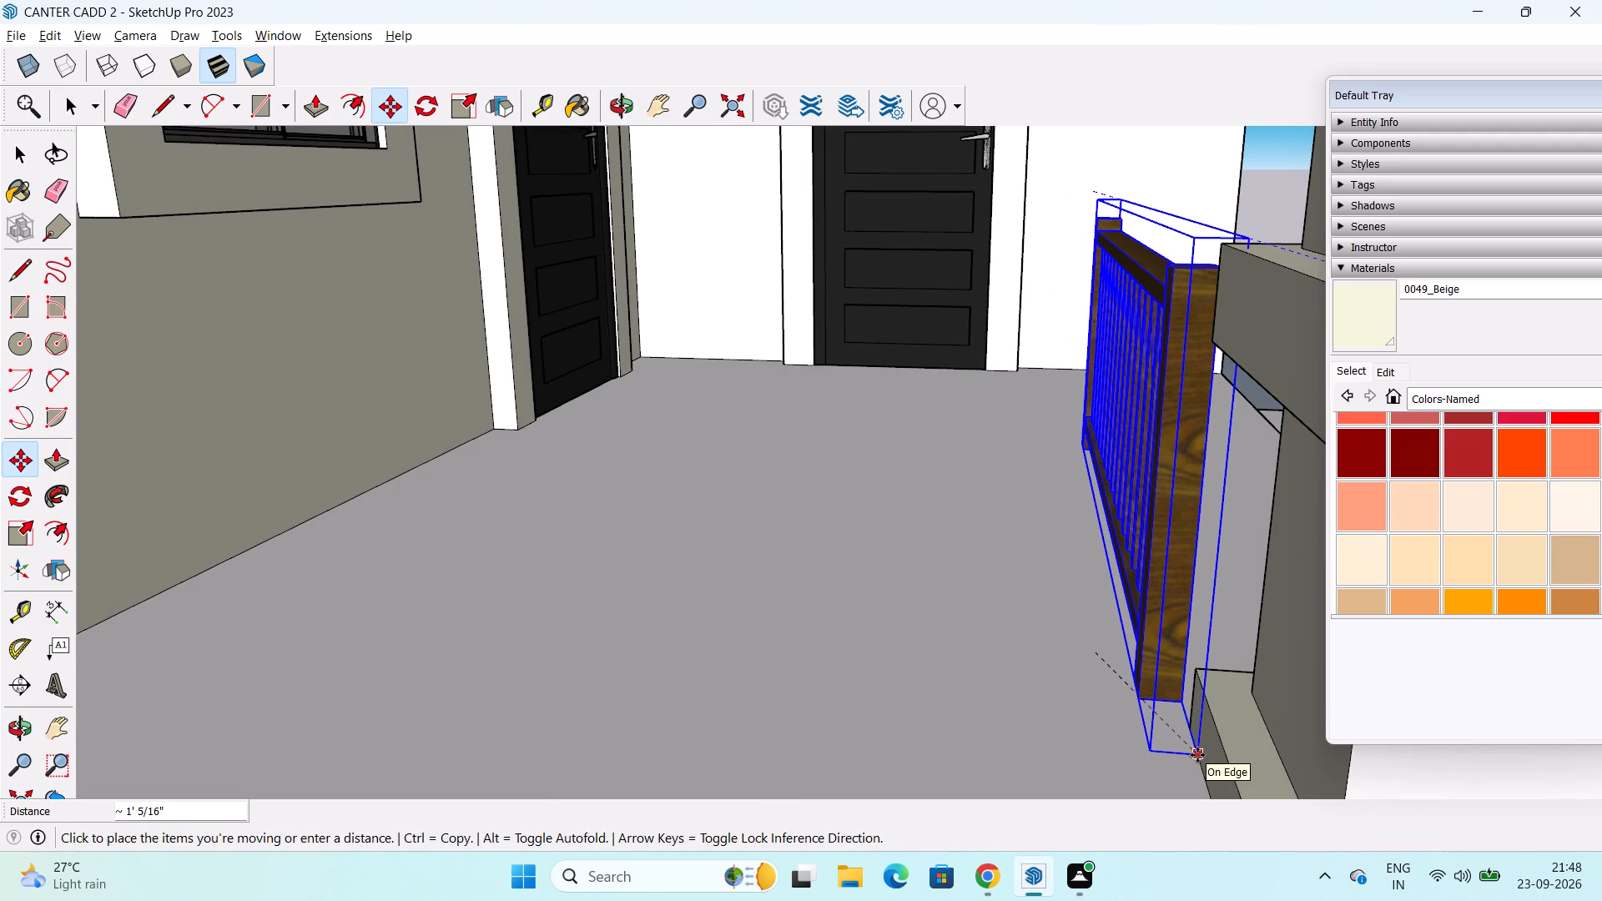
{"action": "left_click", "coordinate": [1197, 755]}
Move the railing about 1' 5" along the column base toward the porch's open side edge.
{"action": "middle_click_drag", "start_coordinate": [1197, 755], "coordinate": [647, 640]}
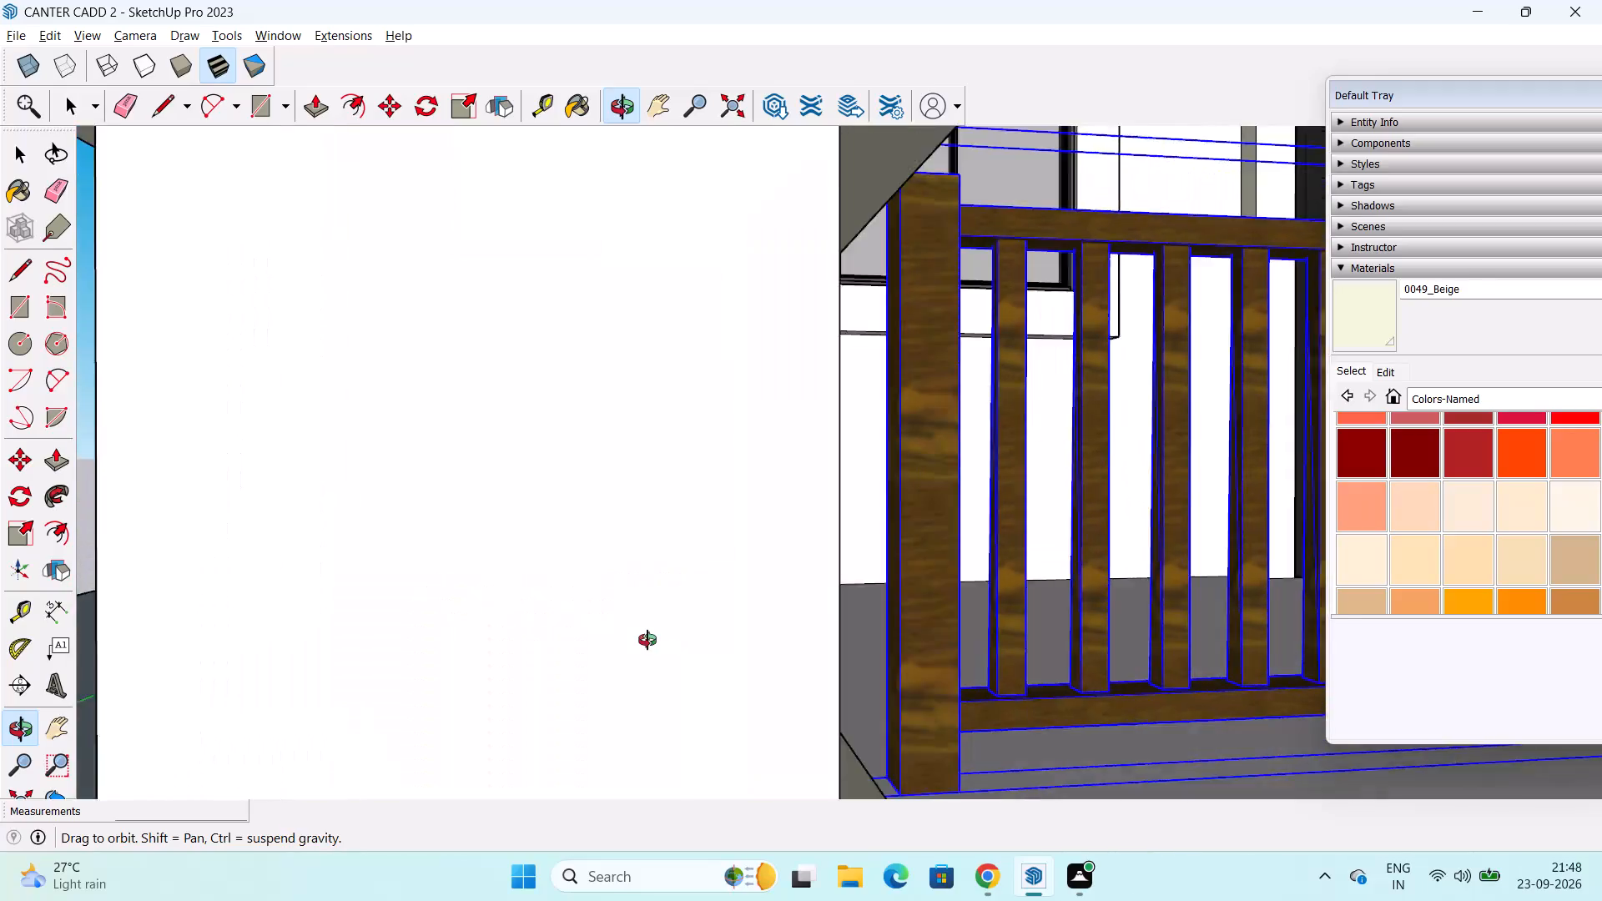
{"action": "middle_click_drag", "start_coordinate": [647, 640], "coordinate": [1238, 687]}
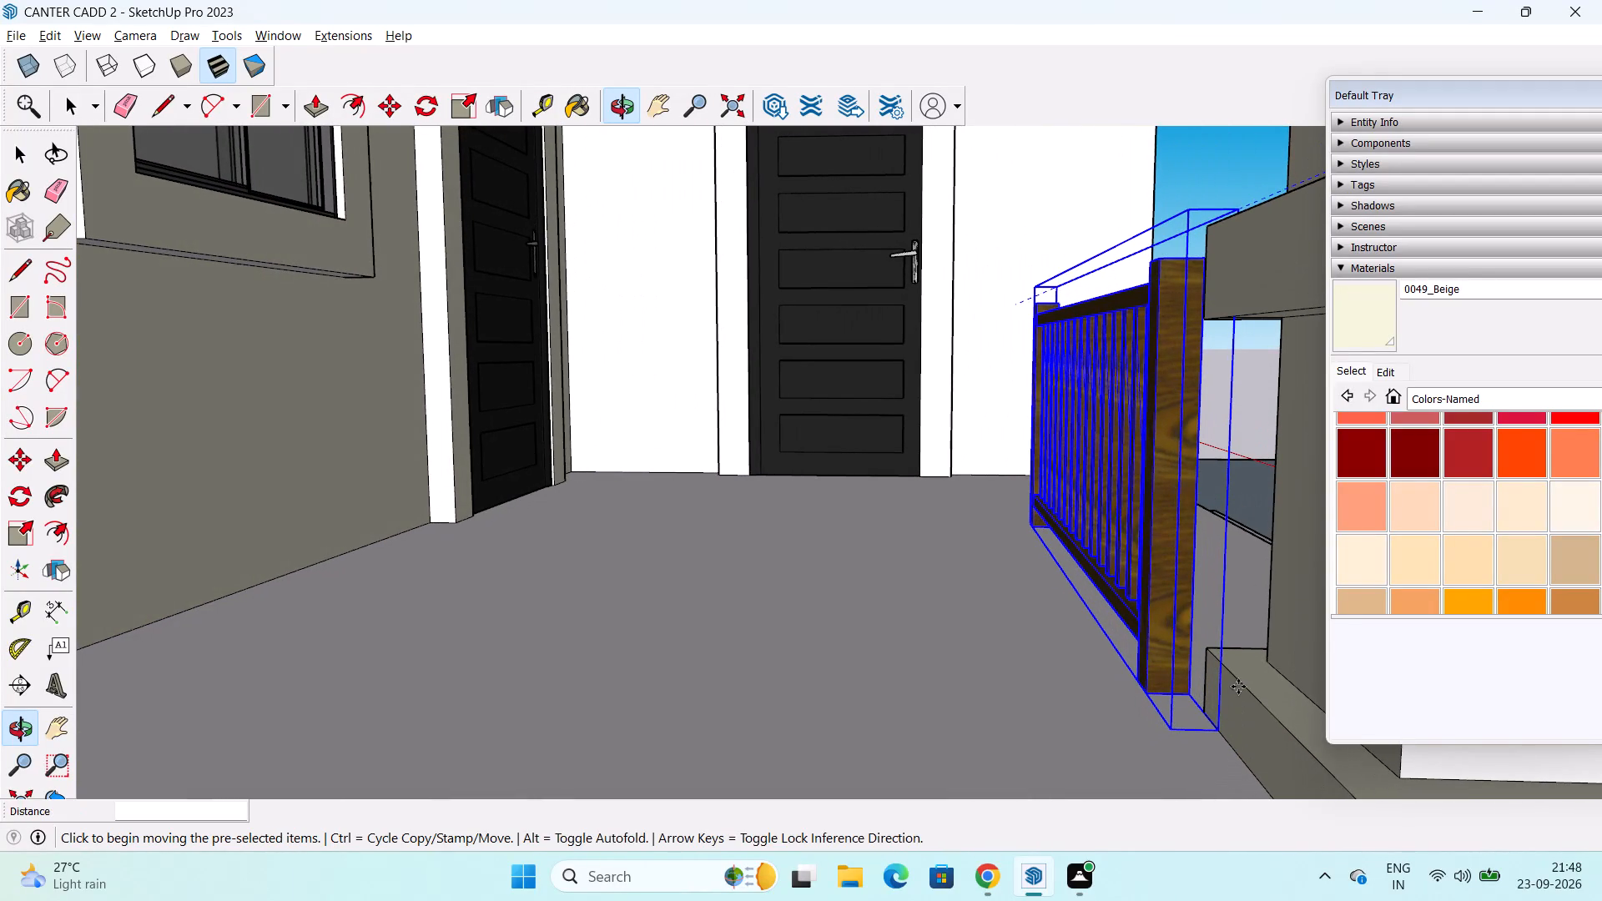
{"action": "scroll", "coordinate": [1238, 668], "scroll_direction": "down", "scroll_amount": 1}
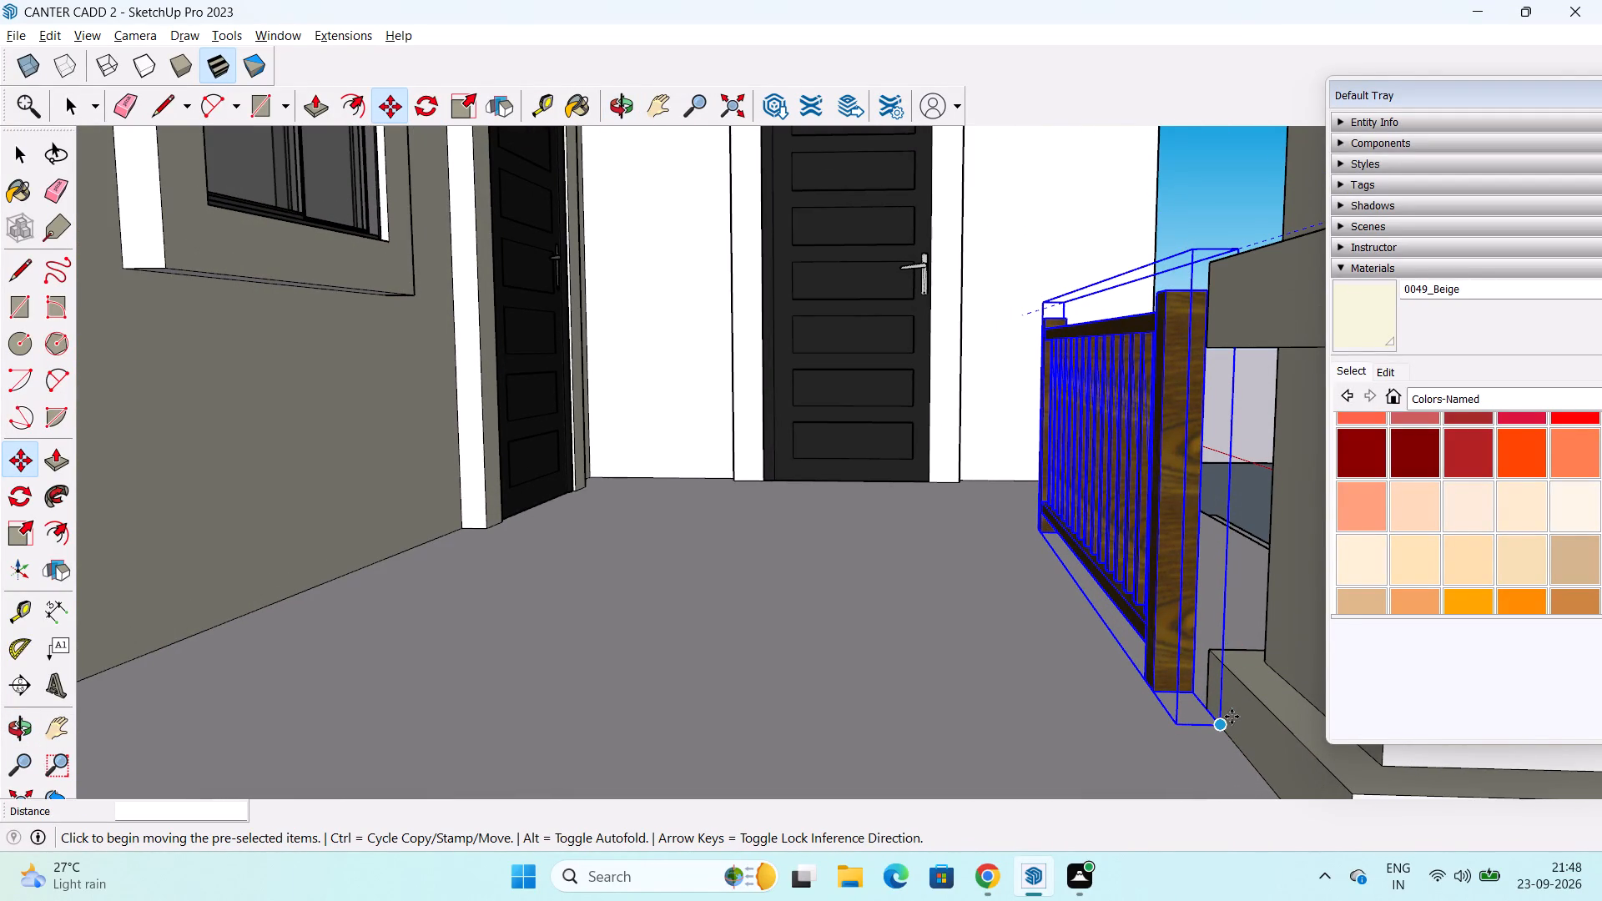
{"action": "middle_click_drag", "start_coordinate": [1232, 717], "coordinate": [1184, 526]}
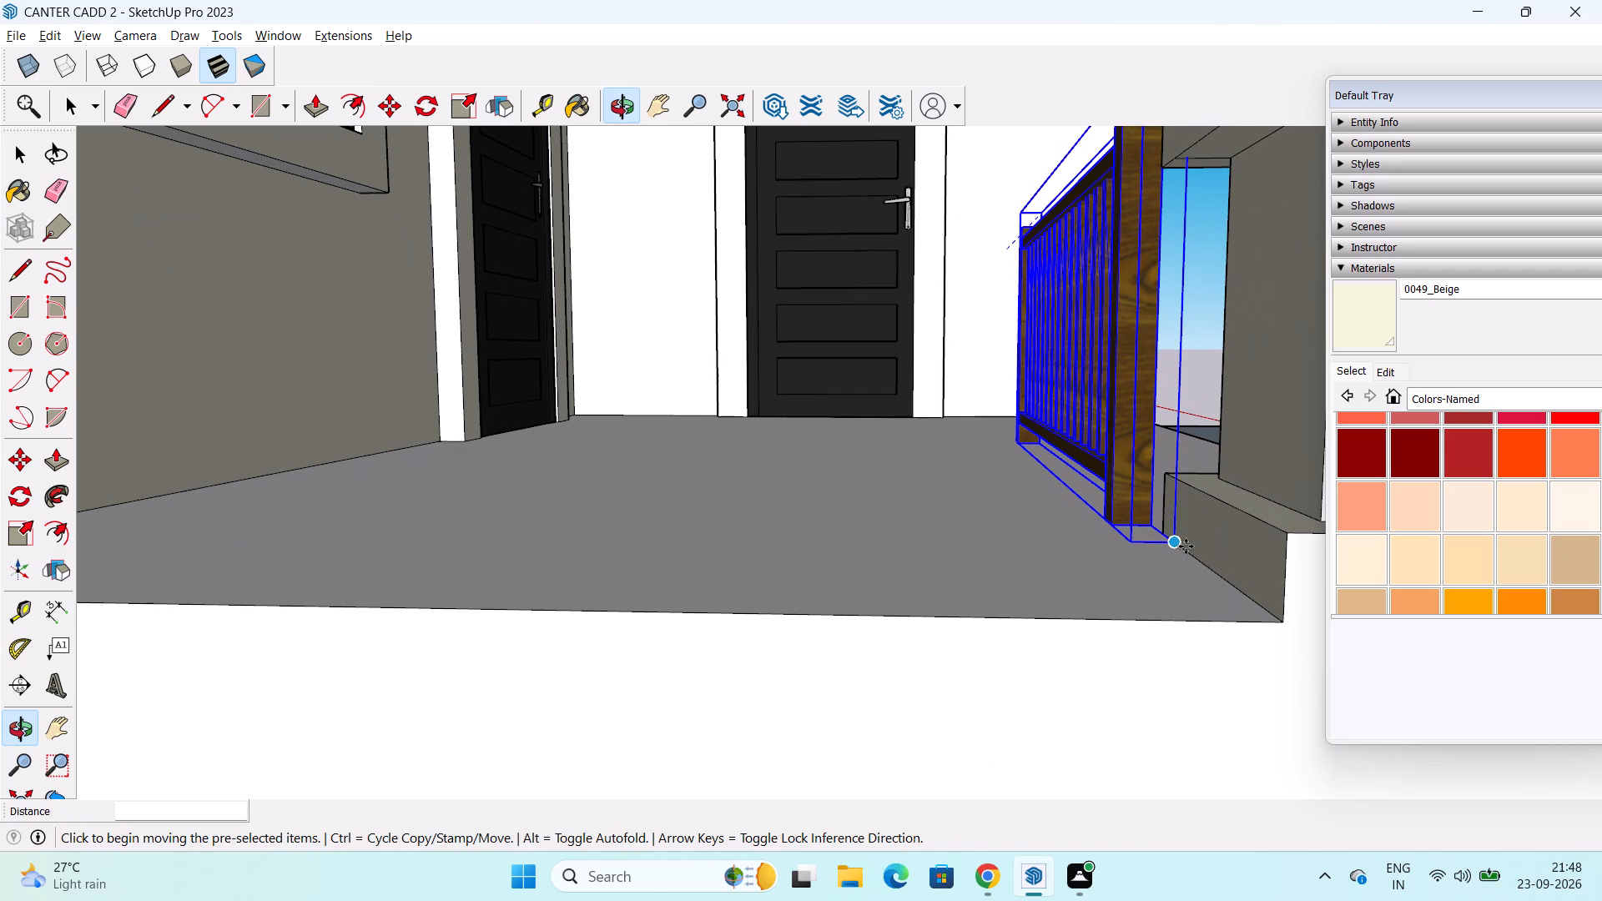
{"action": "left_click", "coordinate": [1174, 542]}
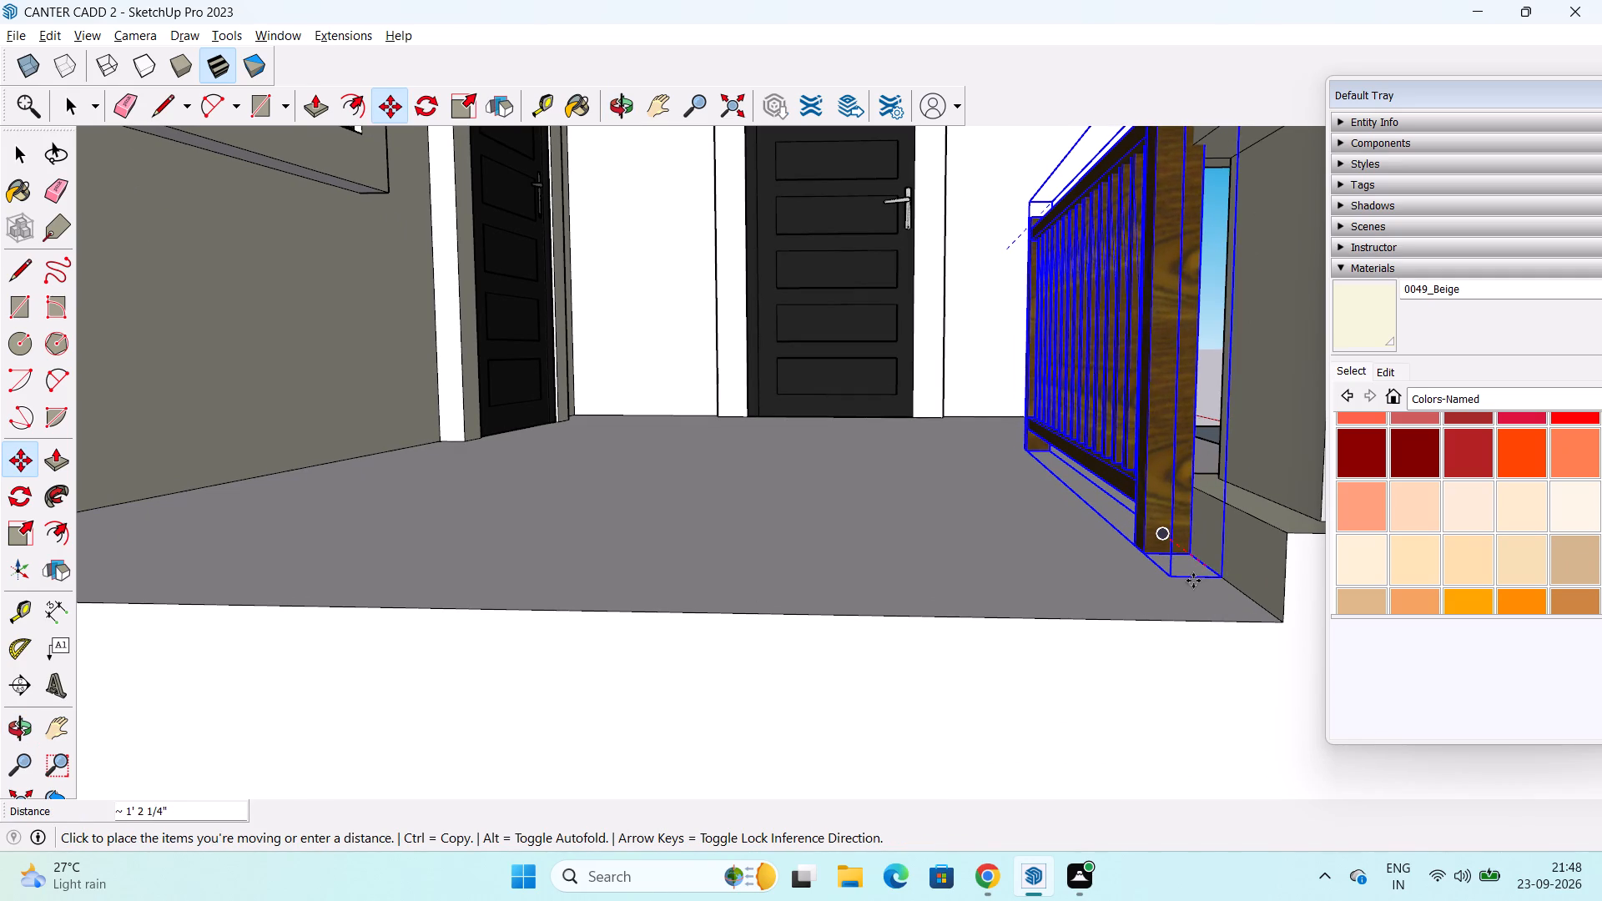
{"action": "left_click", "coordinate": [1197, 586]}
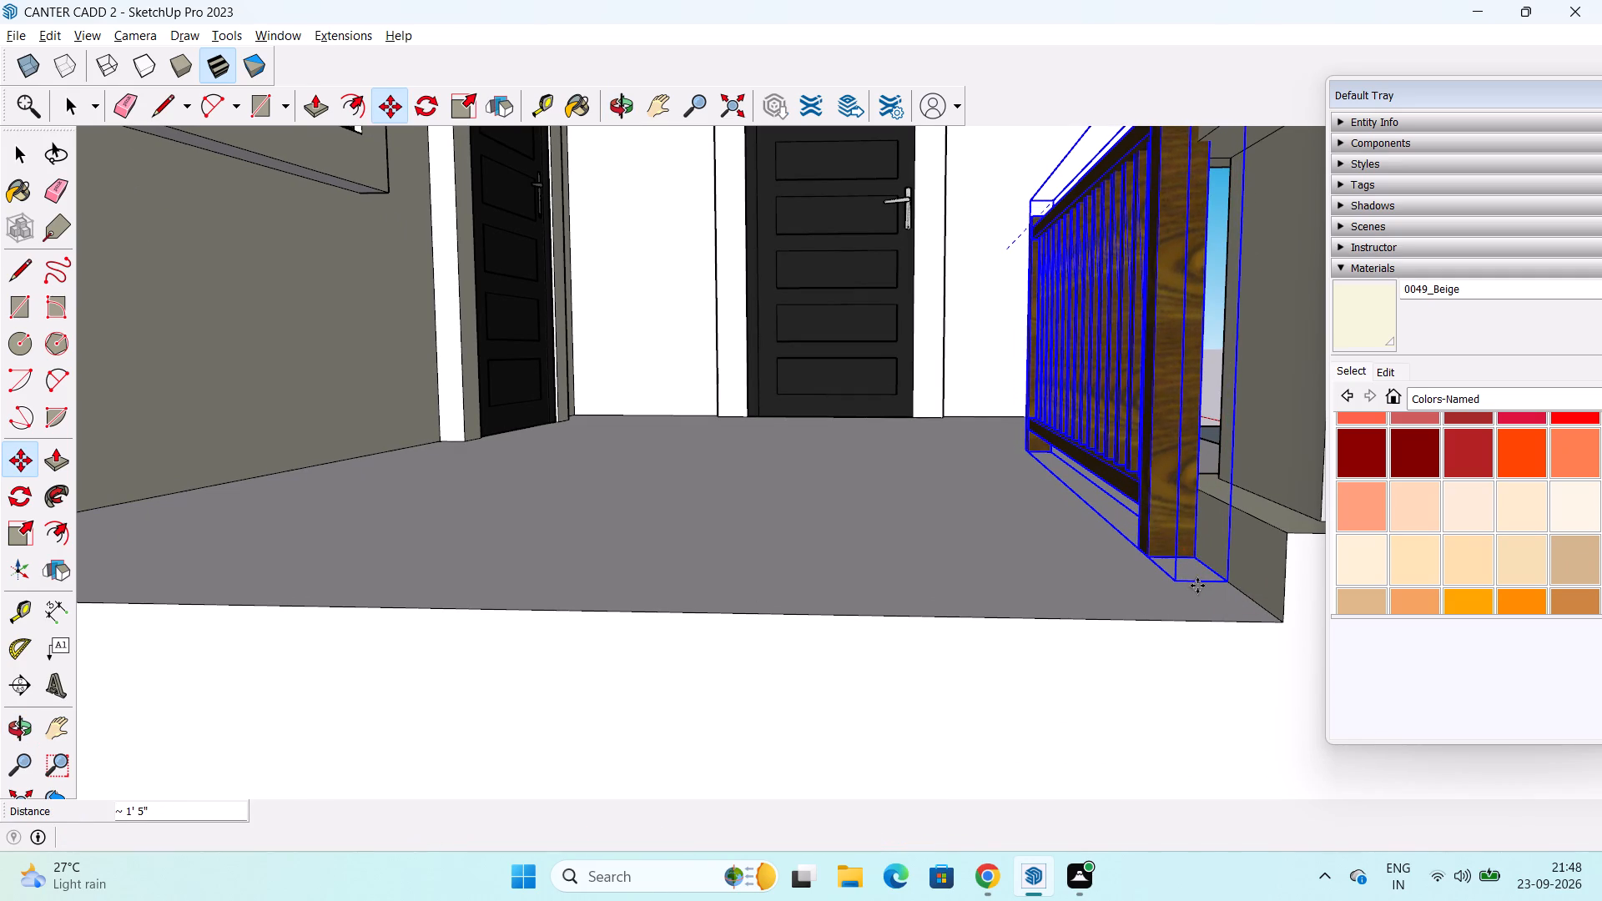
Copy the railing by its bottom corner about 9' 6" across the porch's open side to the house wall's bottom corner.
{"action": "scroll", "coordinate": [1197, 576], "scroll_direction": "down", "scroll_amount": 2}
{"action": "middle_click_drag", "start_coordinate": [1197, 571], "coordinate": [501, 547]}
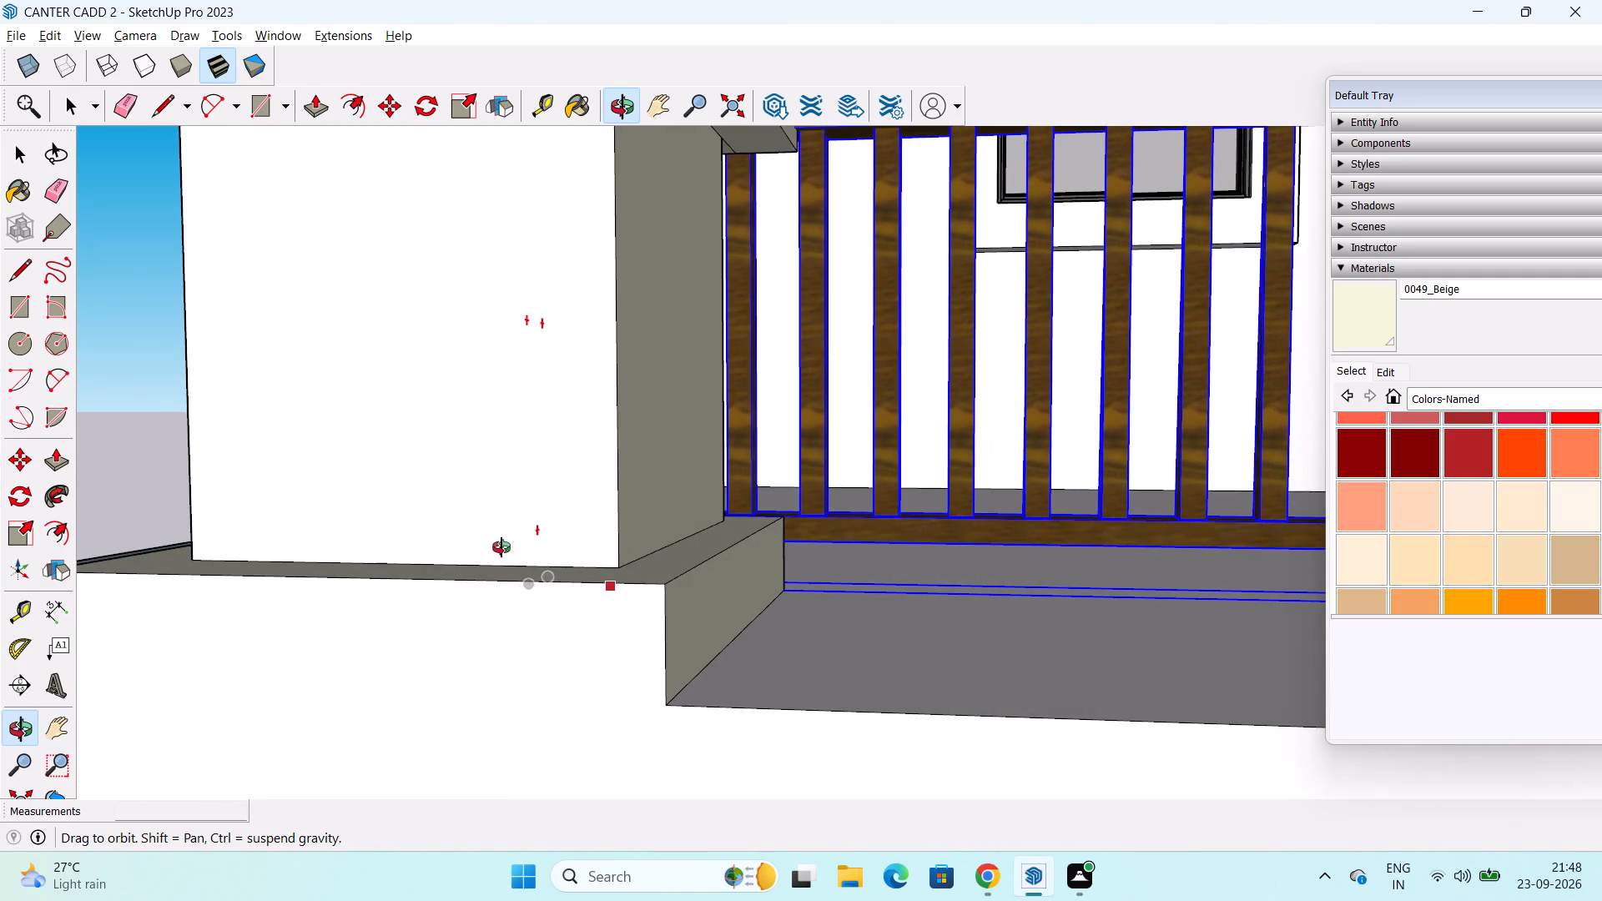
{"action": "middle_click_drag", "start_coordinate": [501, 547], "coordinate": [863, 572]}
{"action": "scroll", "coordinate": [862, 555], "scroll_direction": "down", "scroll_amount": 9}
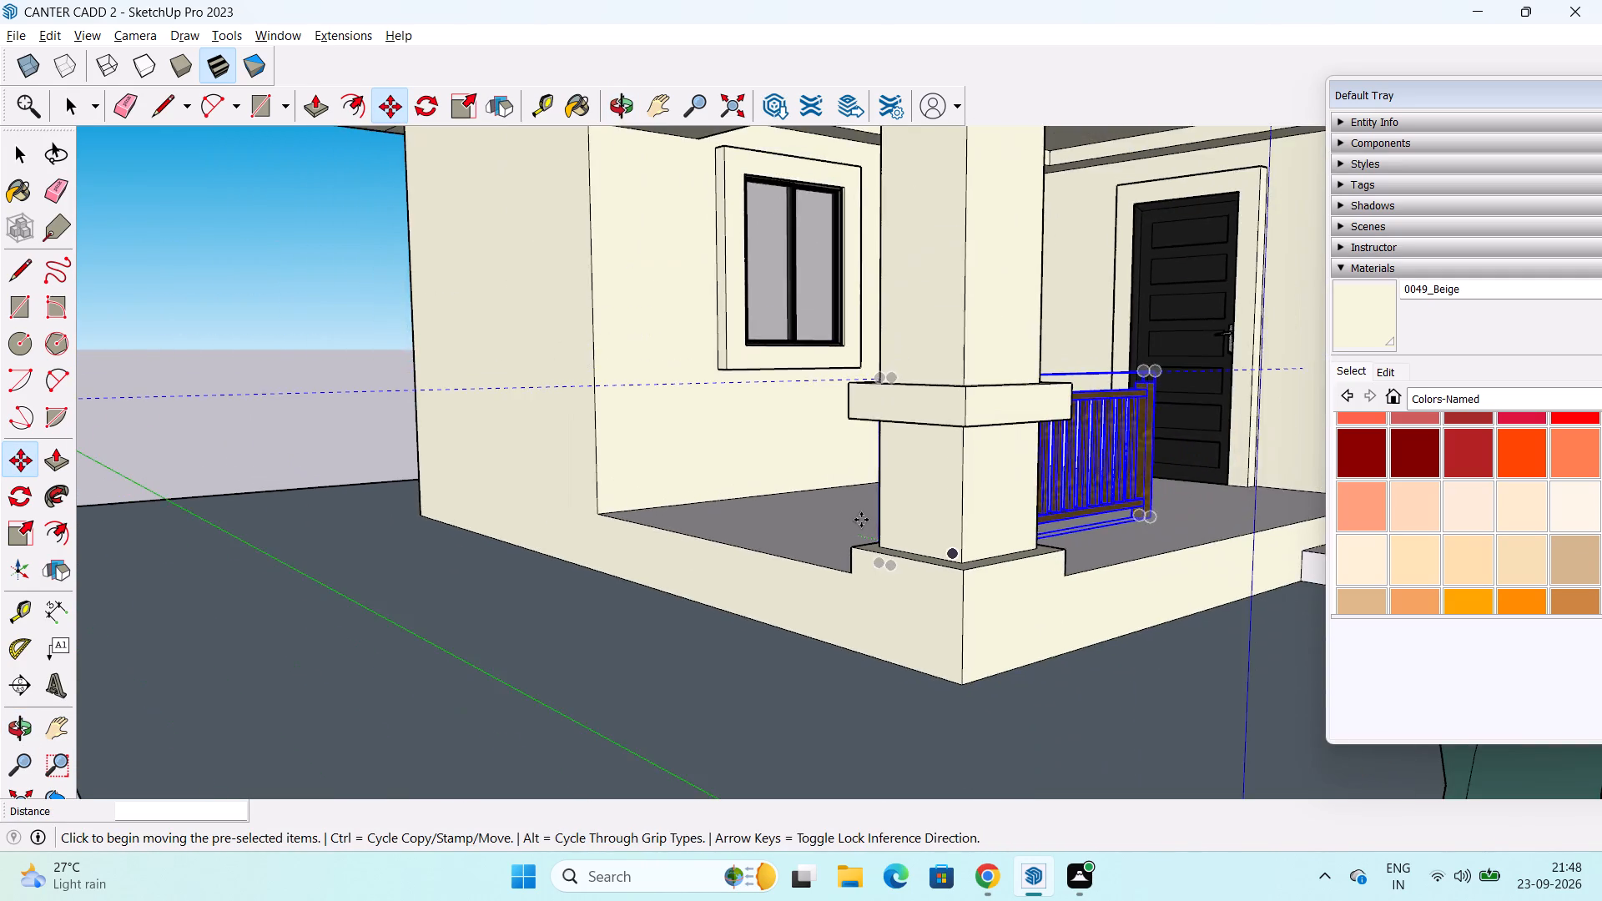
{"action": "middle_click_drag", "start_coordinate": [861, 520], "coordinate": [1060, 580]}
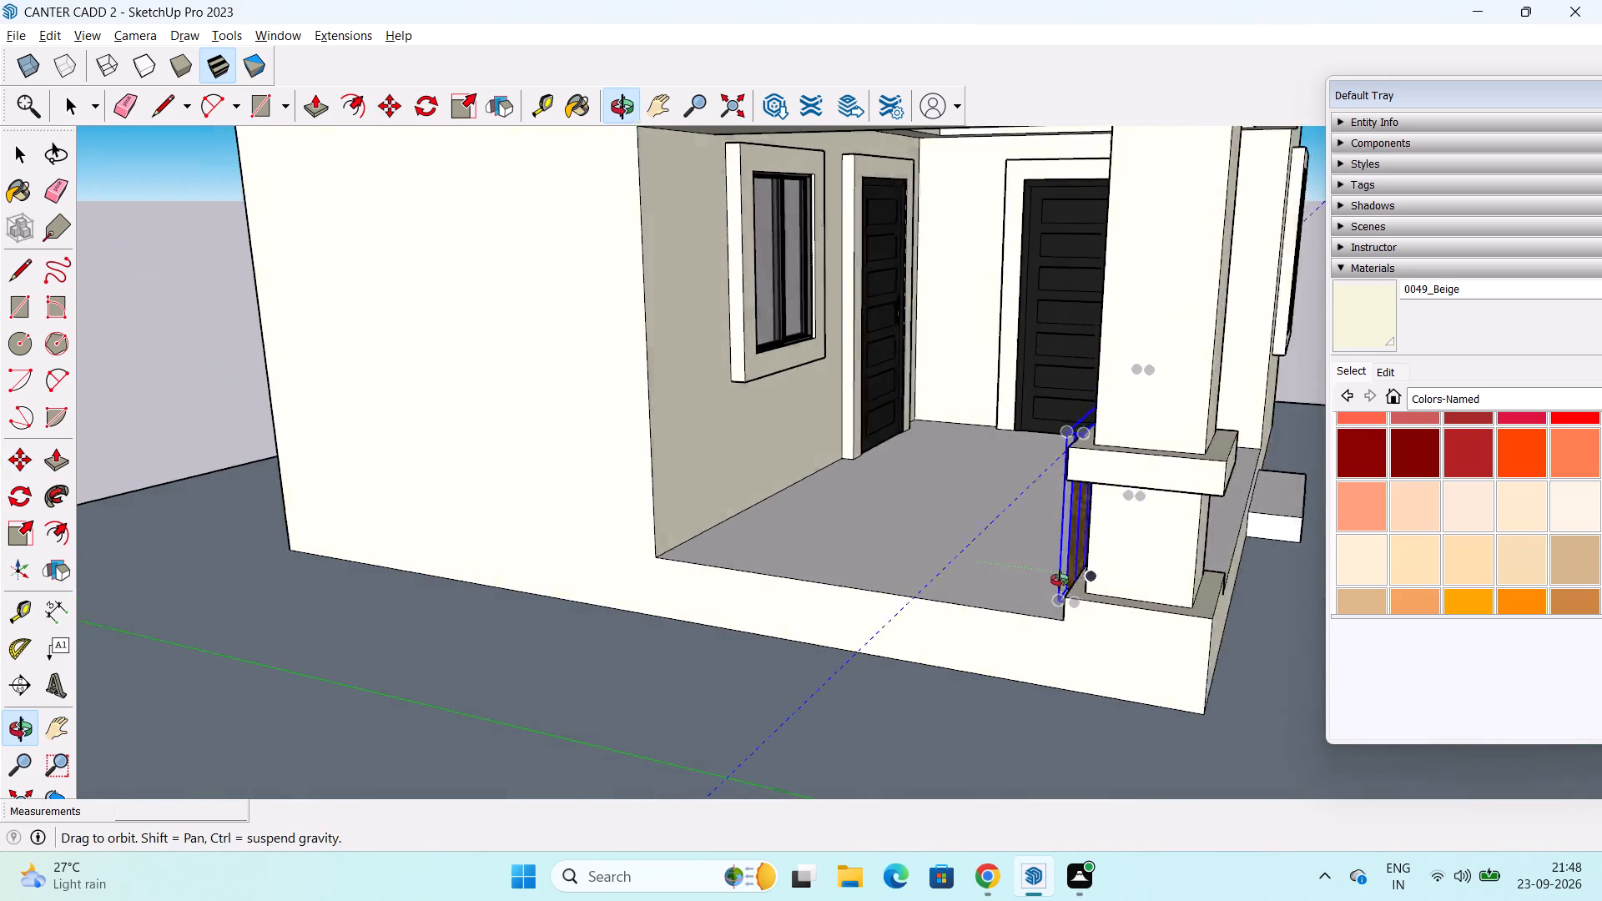
{"action": "middle_click_drag", "start_coordinate": [1060, 580], "coordinate": [1071, 580]}
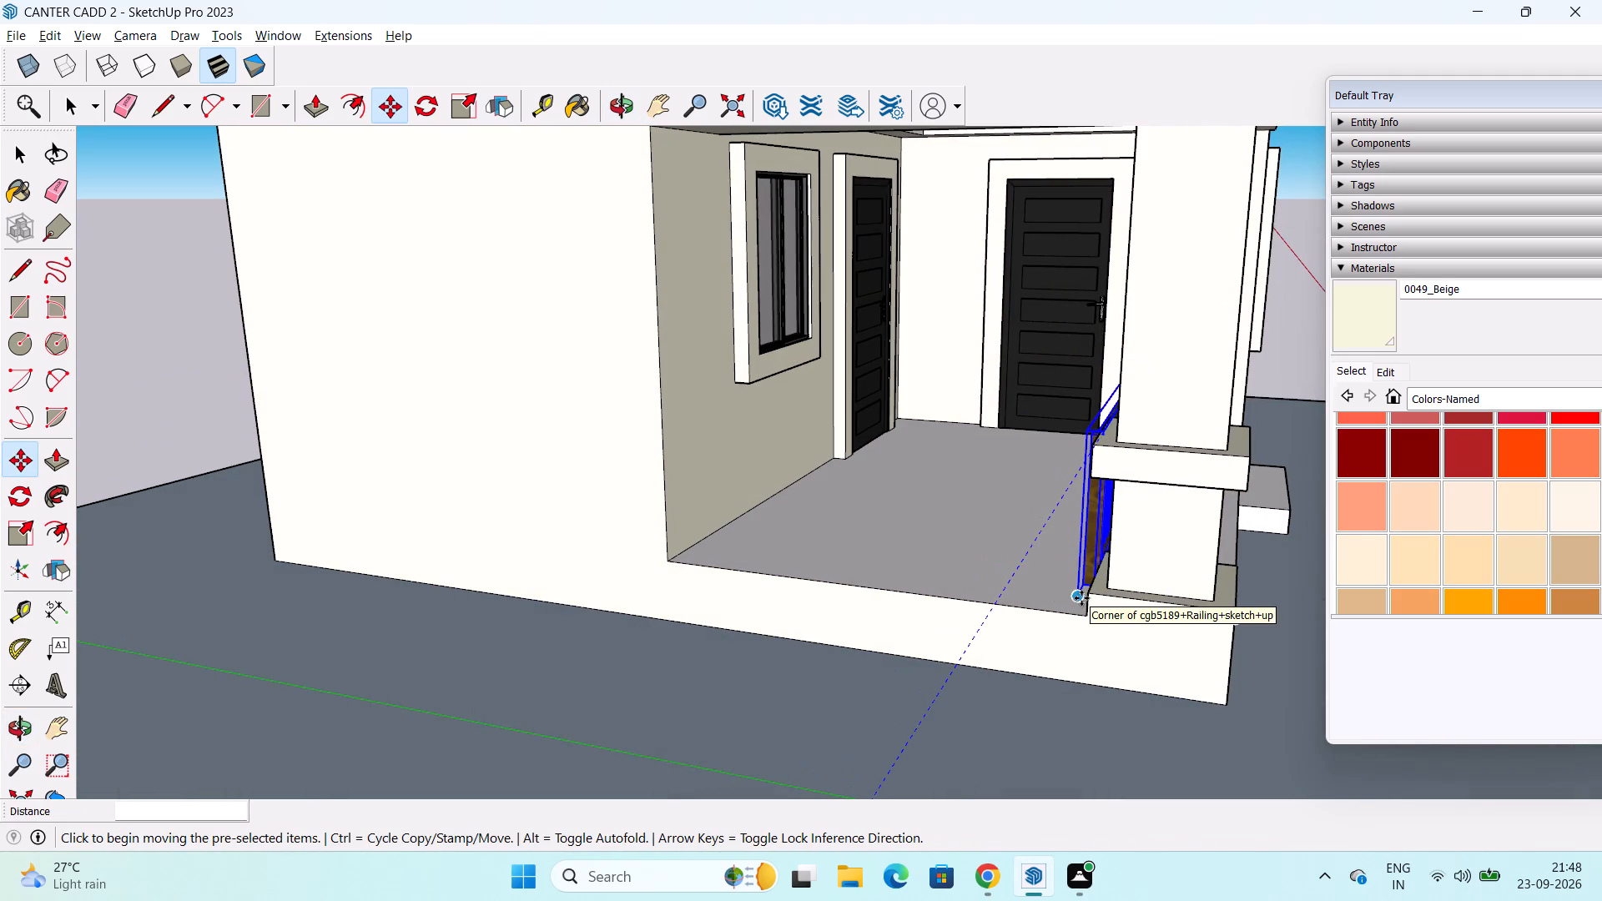
{"action": "left_click", "coordinate": [1076, 596]}
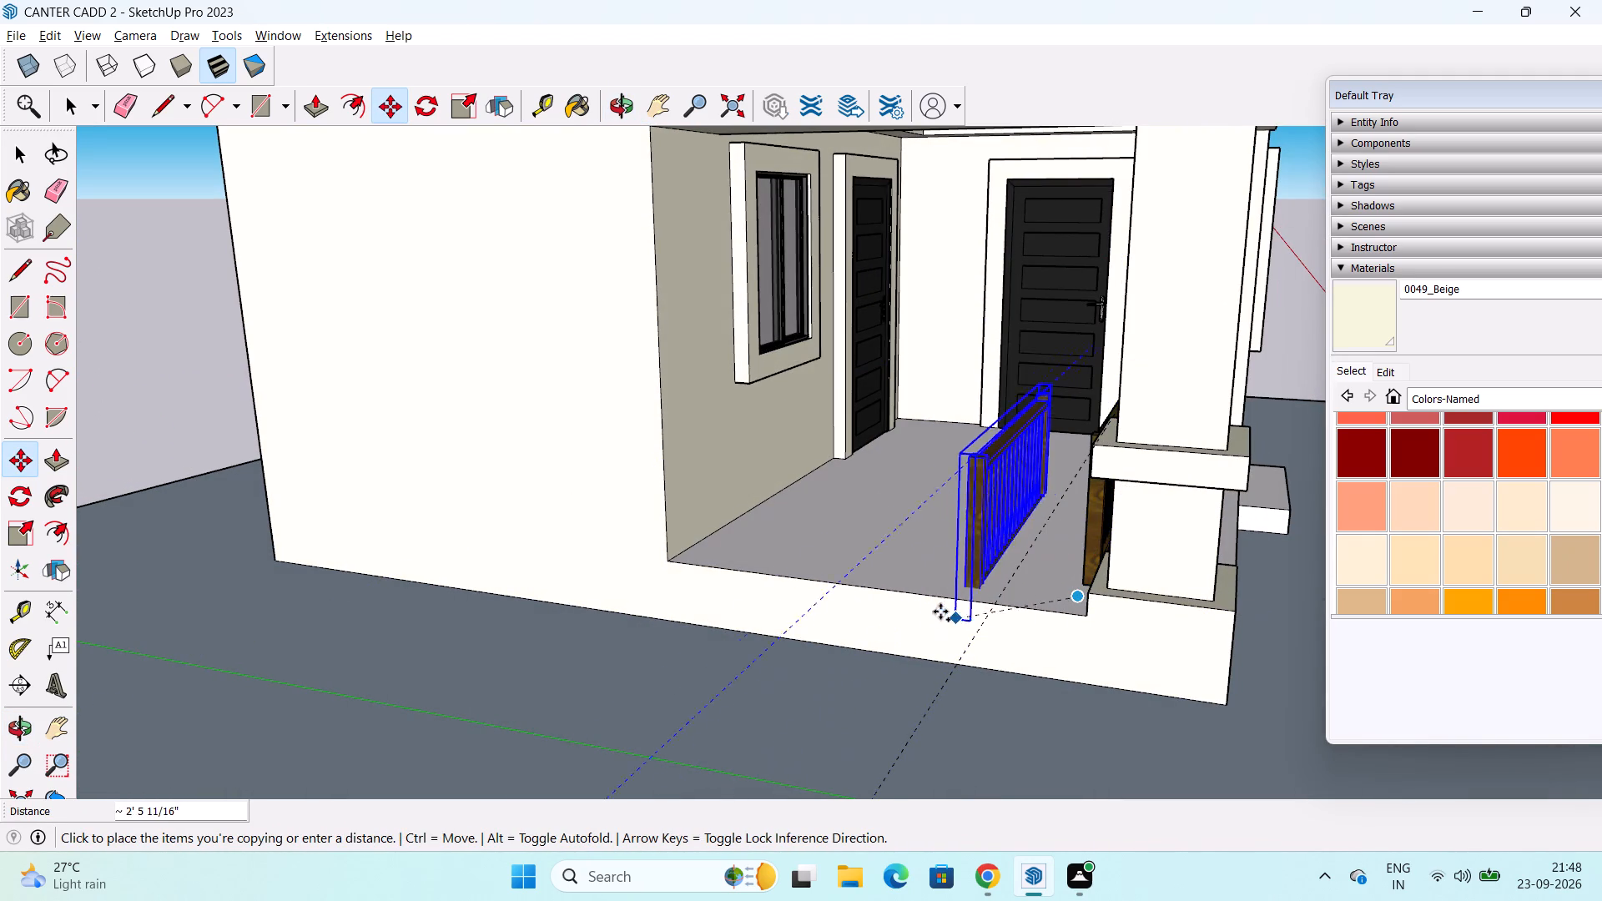
{"action": "left_click", "coordinate": [664, 561]}
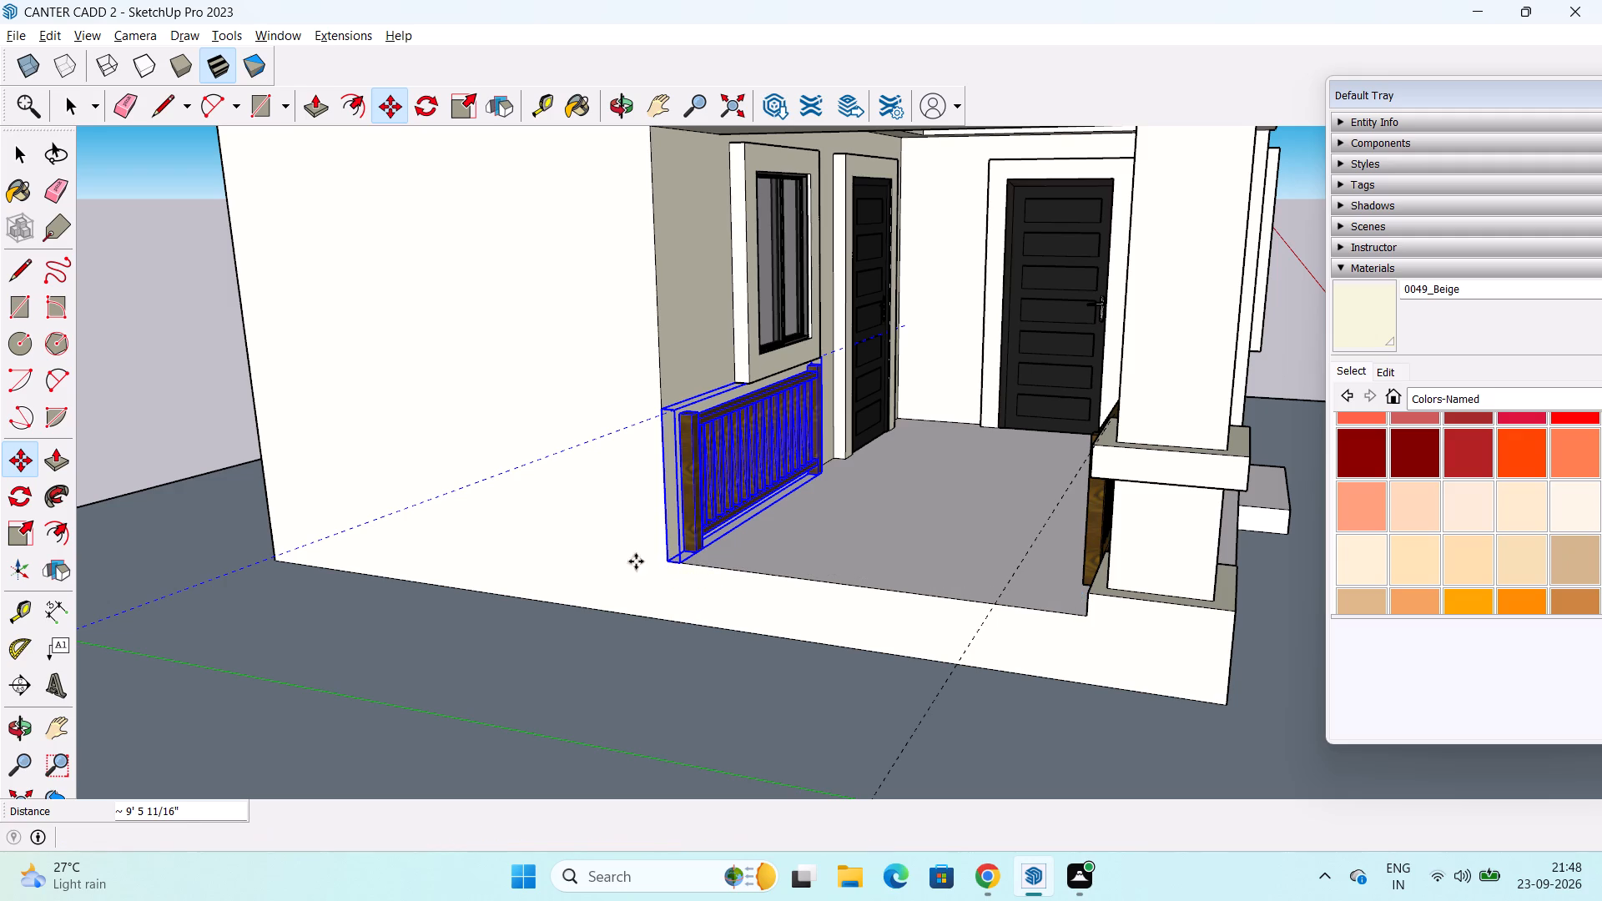
Rotate the railing copy 90 degrees about the vertical axis at its wall end, along the porch's open side.
{"action": "left_click", "coordinate": [8, 491]}
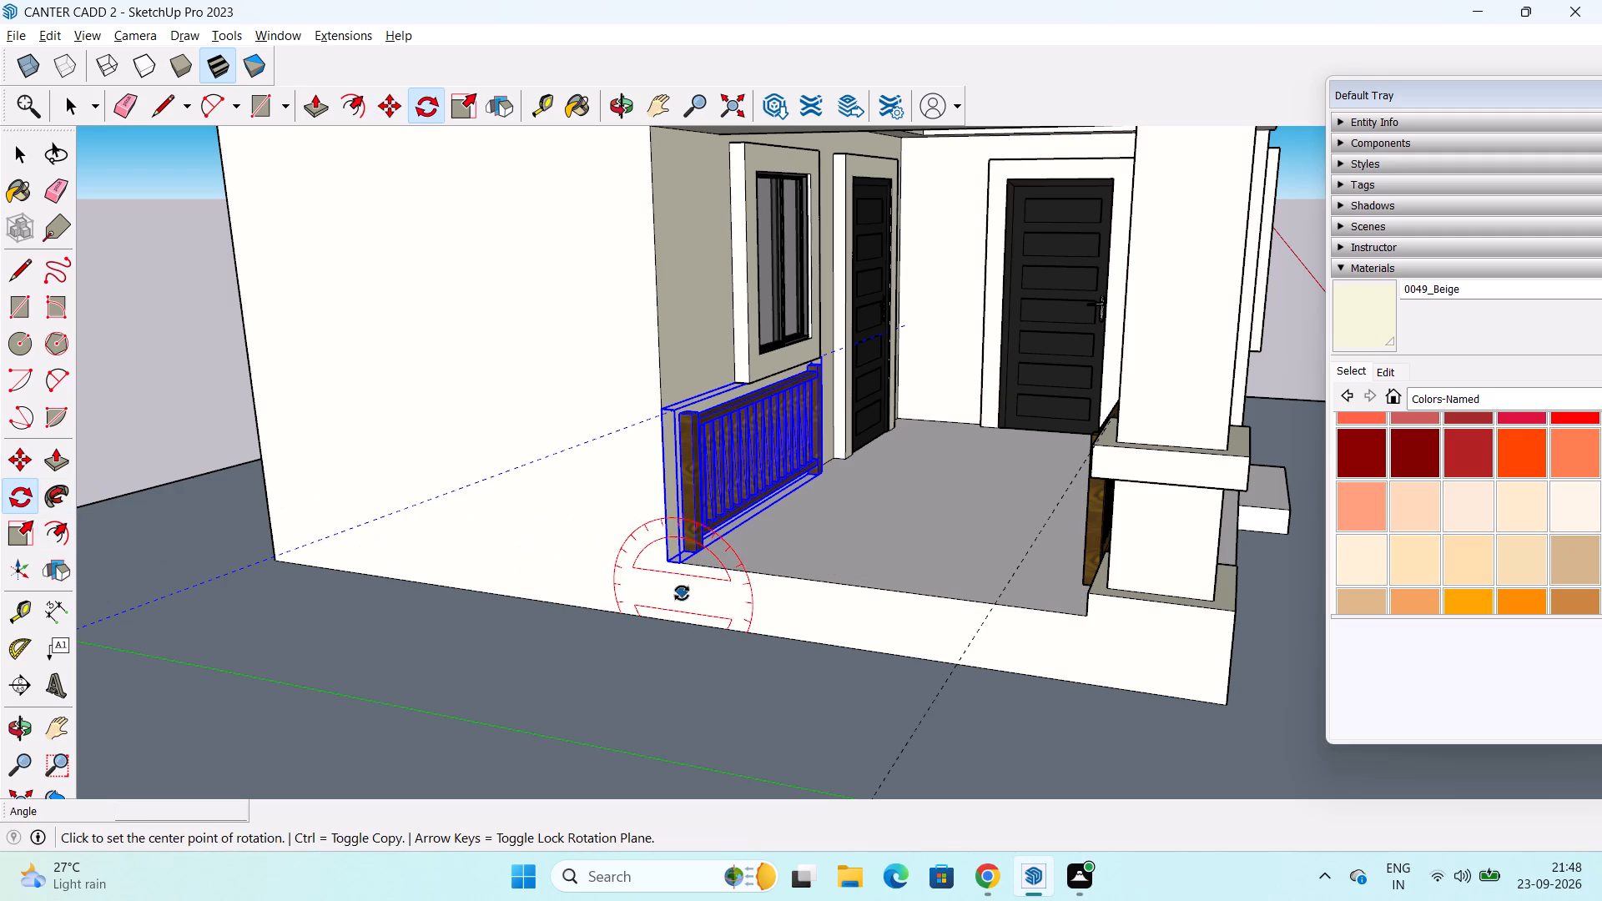
{"action": "left_click", "coordinate": [712, 552]}
{"action": "left_click", "coordinate": [903, 581]}
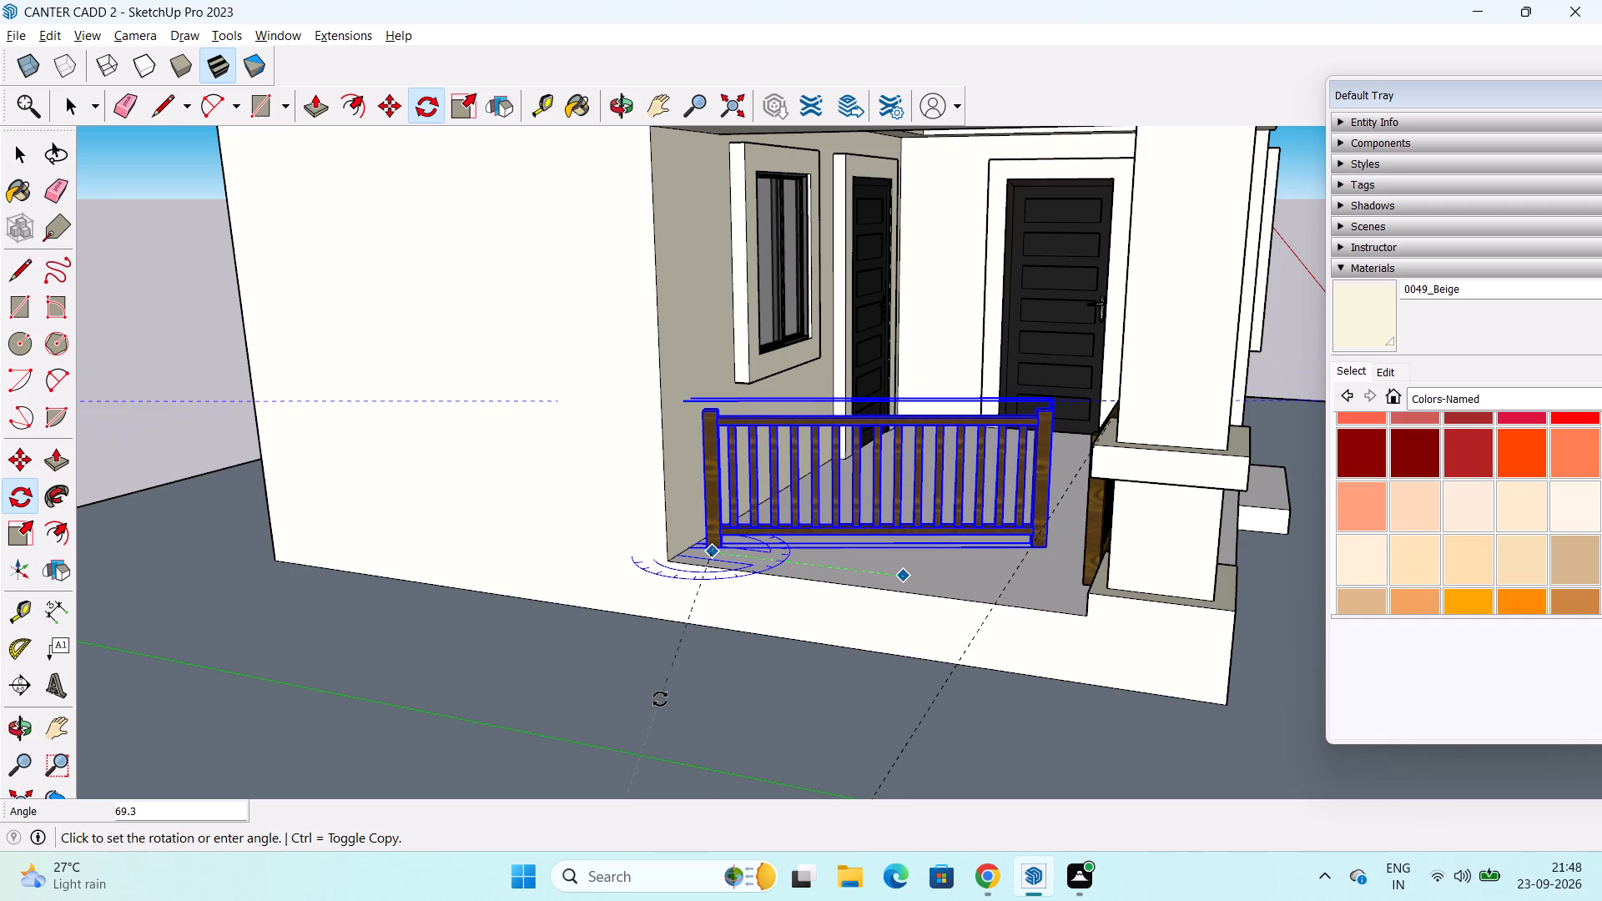
{"action": "type", "text": "90"}
{"action": "key", "text": "Return"}
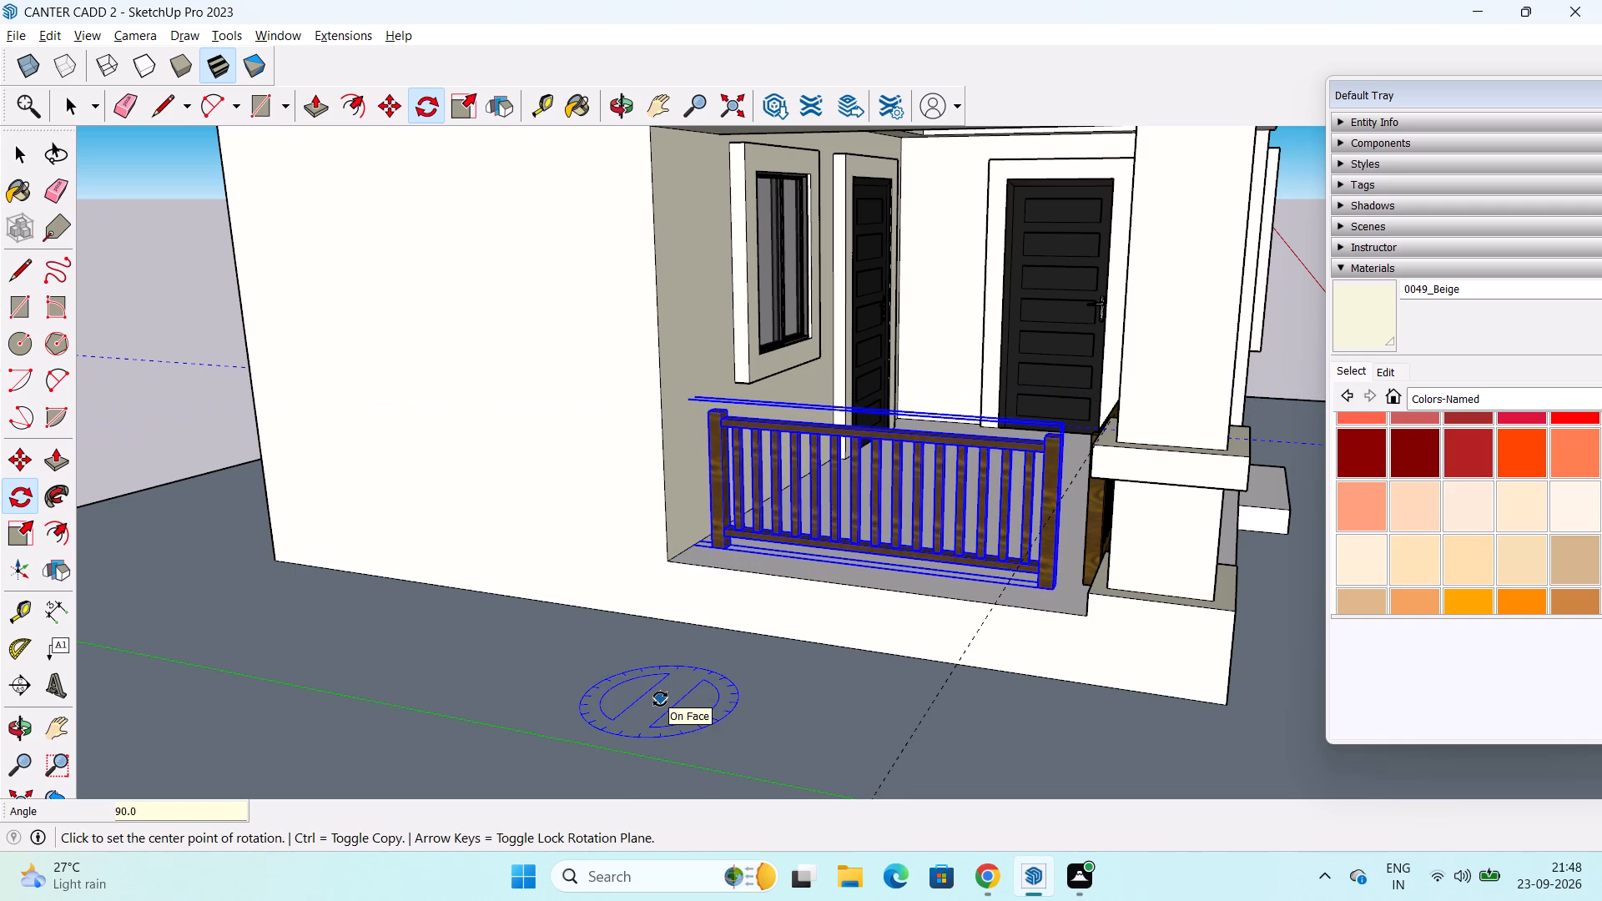
{"action": "middle_click_drag", "start_coordinate": [1035, 642], "coordinate": [1035, 658]}
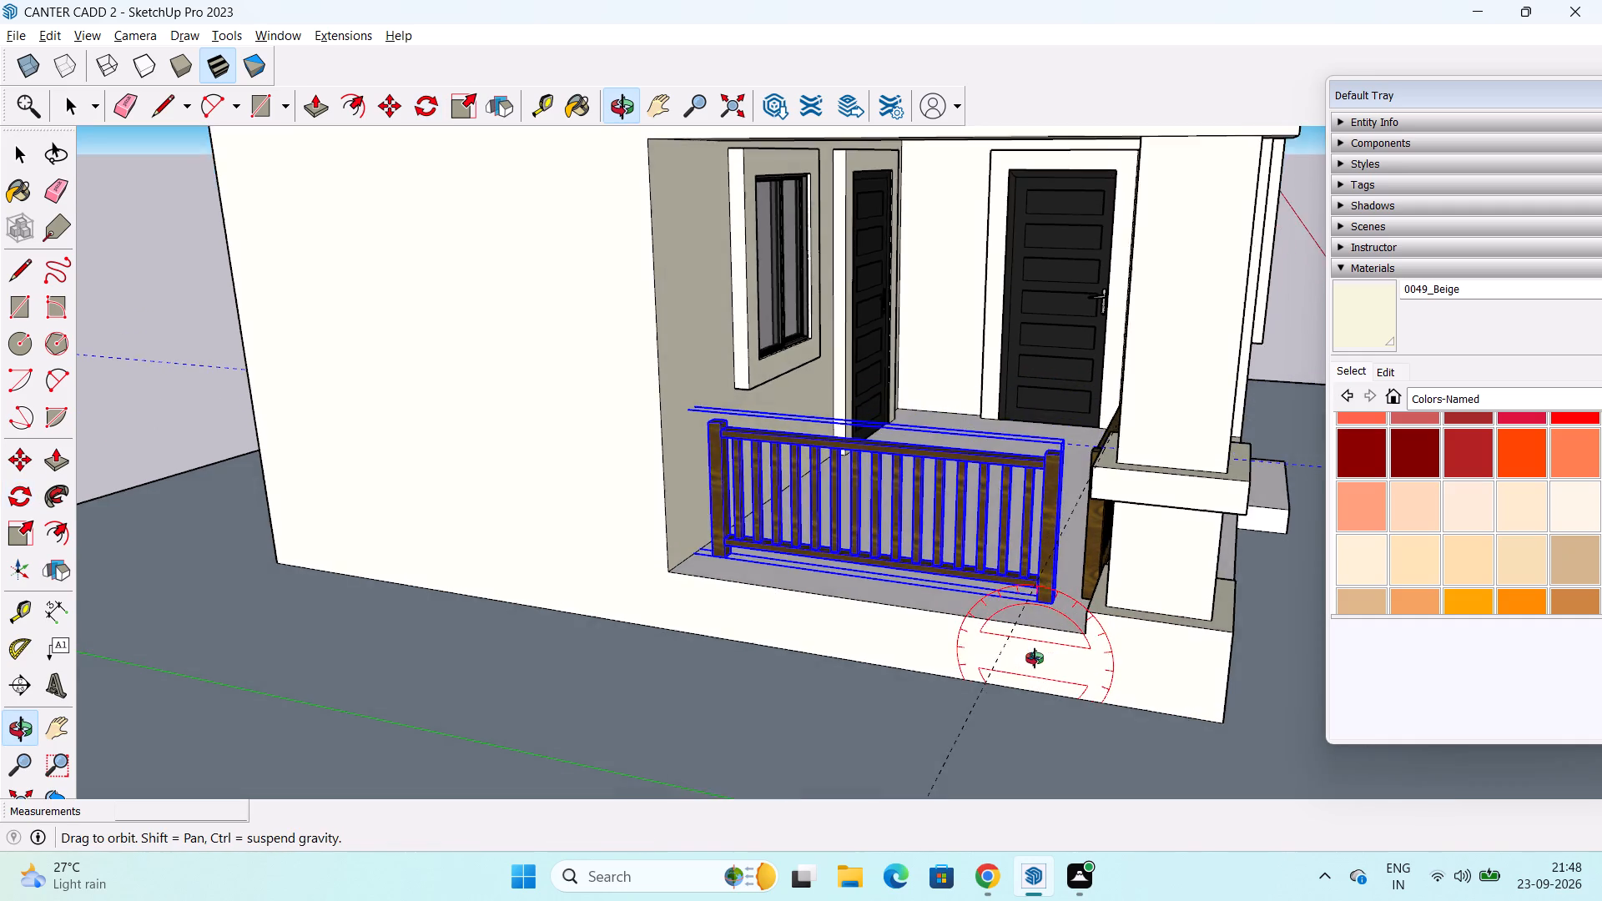
{"action": "middle_click_drag", "start_coordinate": [1035, 658], "coordinate": [1124, 642]}
{"action": "key", "text": "space"}
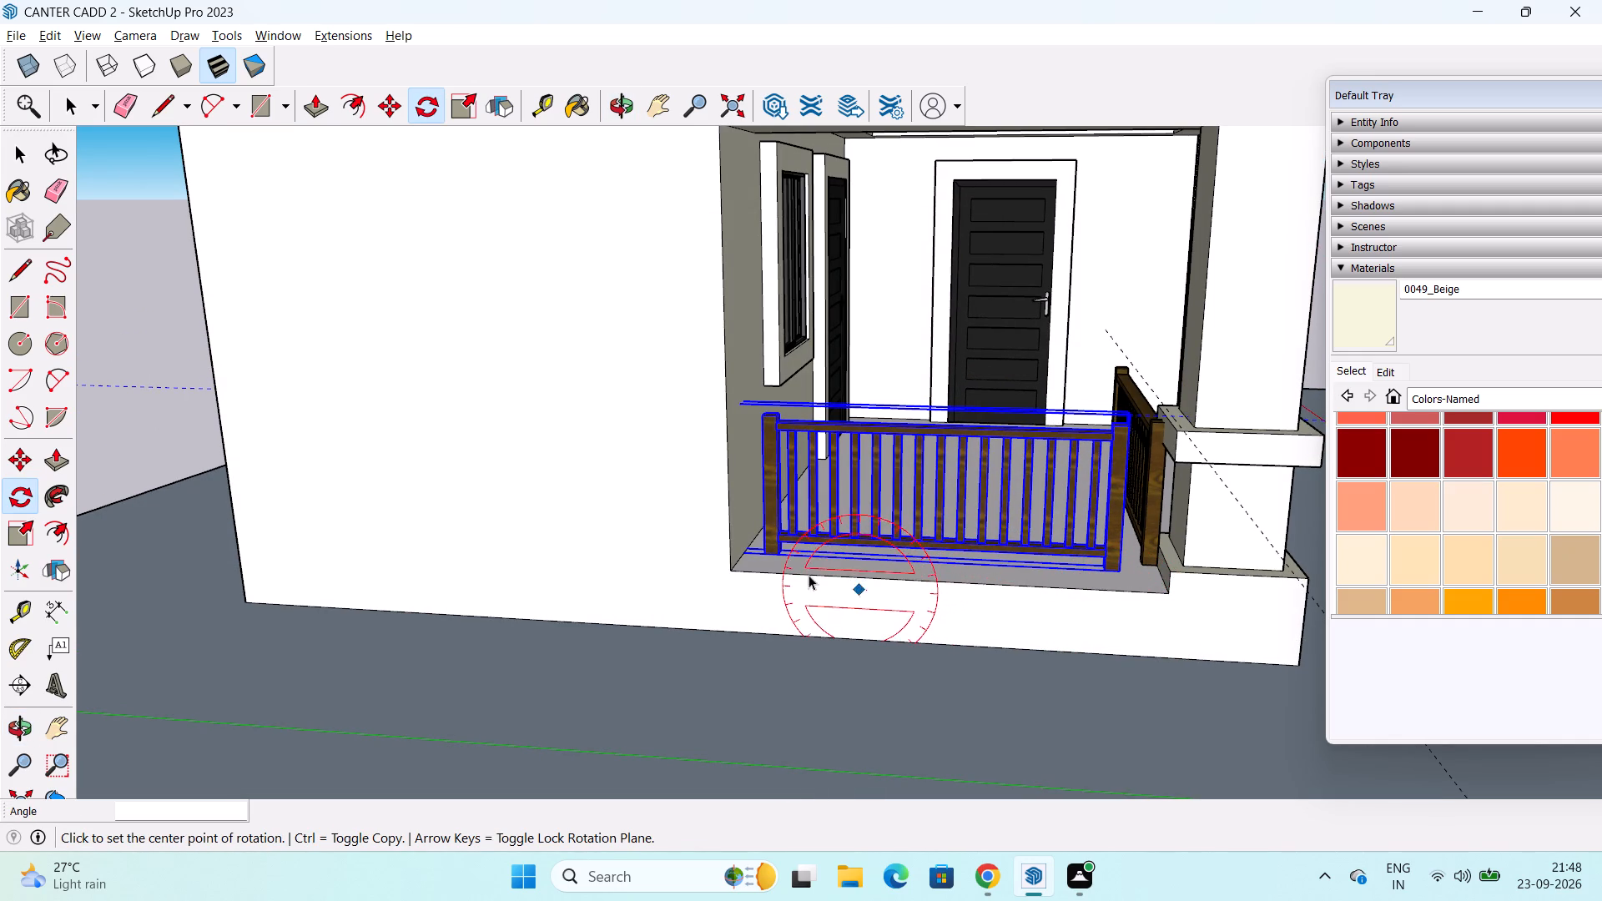
{"action": "middle_click_drag", "start_coordinate": [882, 556], "coordinate": [828, 662]}
{"action": "scroll", "coordinate": [993, 657], "scroll_direction": "up", "scroll_amount": 3}
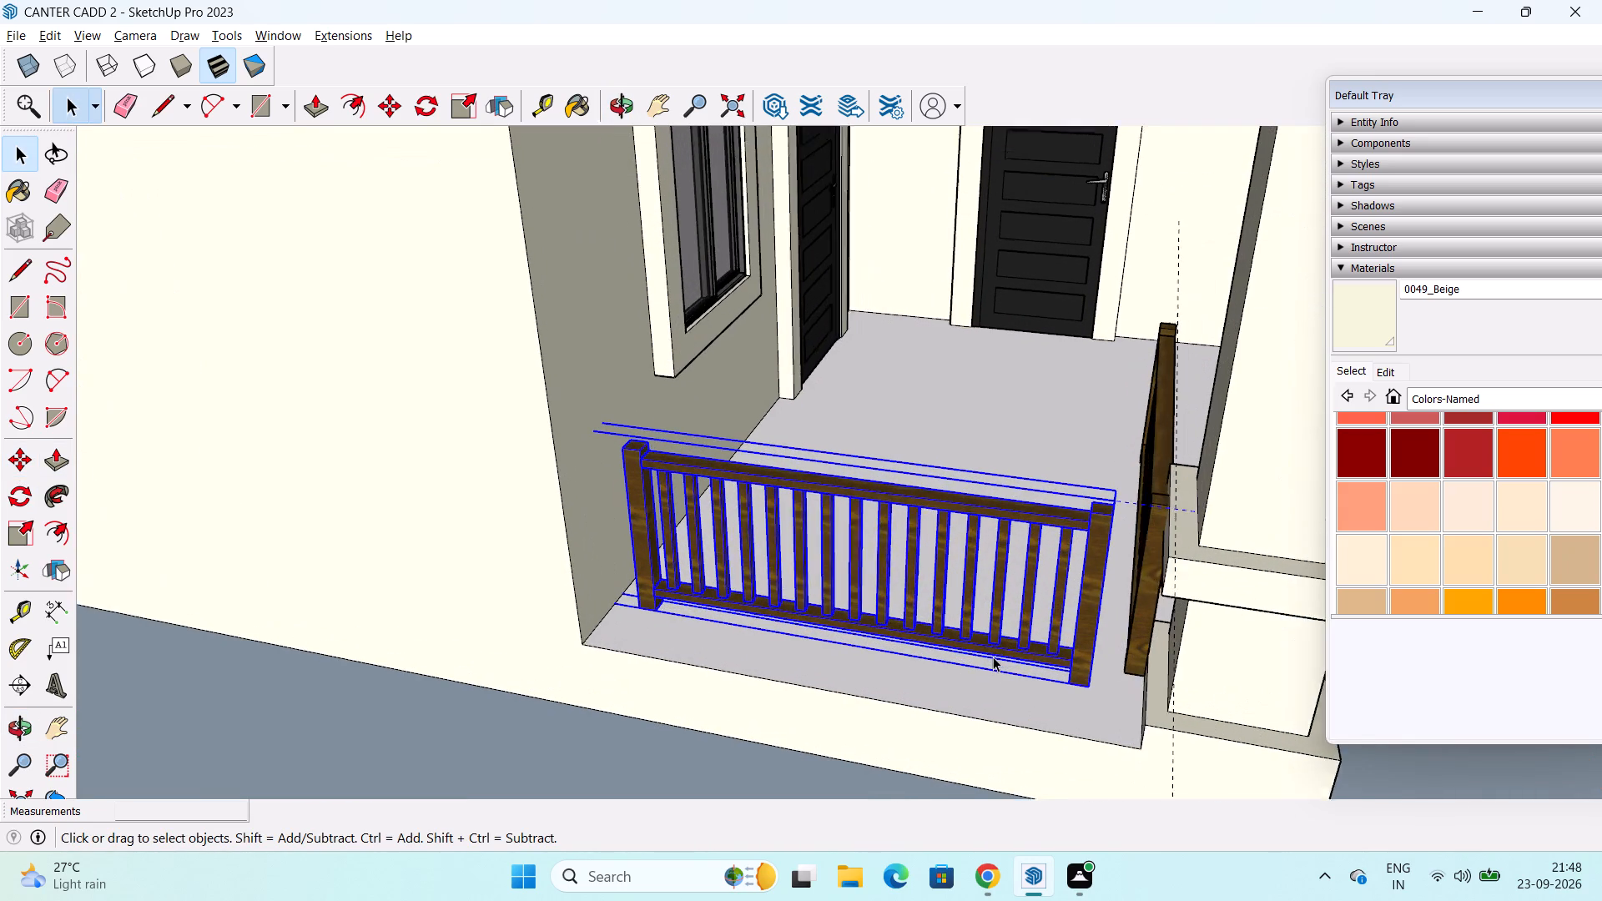
Move the railing copy by its bottom corner about 10 7/16" toward the outer edge of the porch's open side.
{"action": "scroll", "coordinate": [993, 657], "scroll_direction": "up", "scroll_amount": 1}
{"action": "key", "text": "m"}
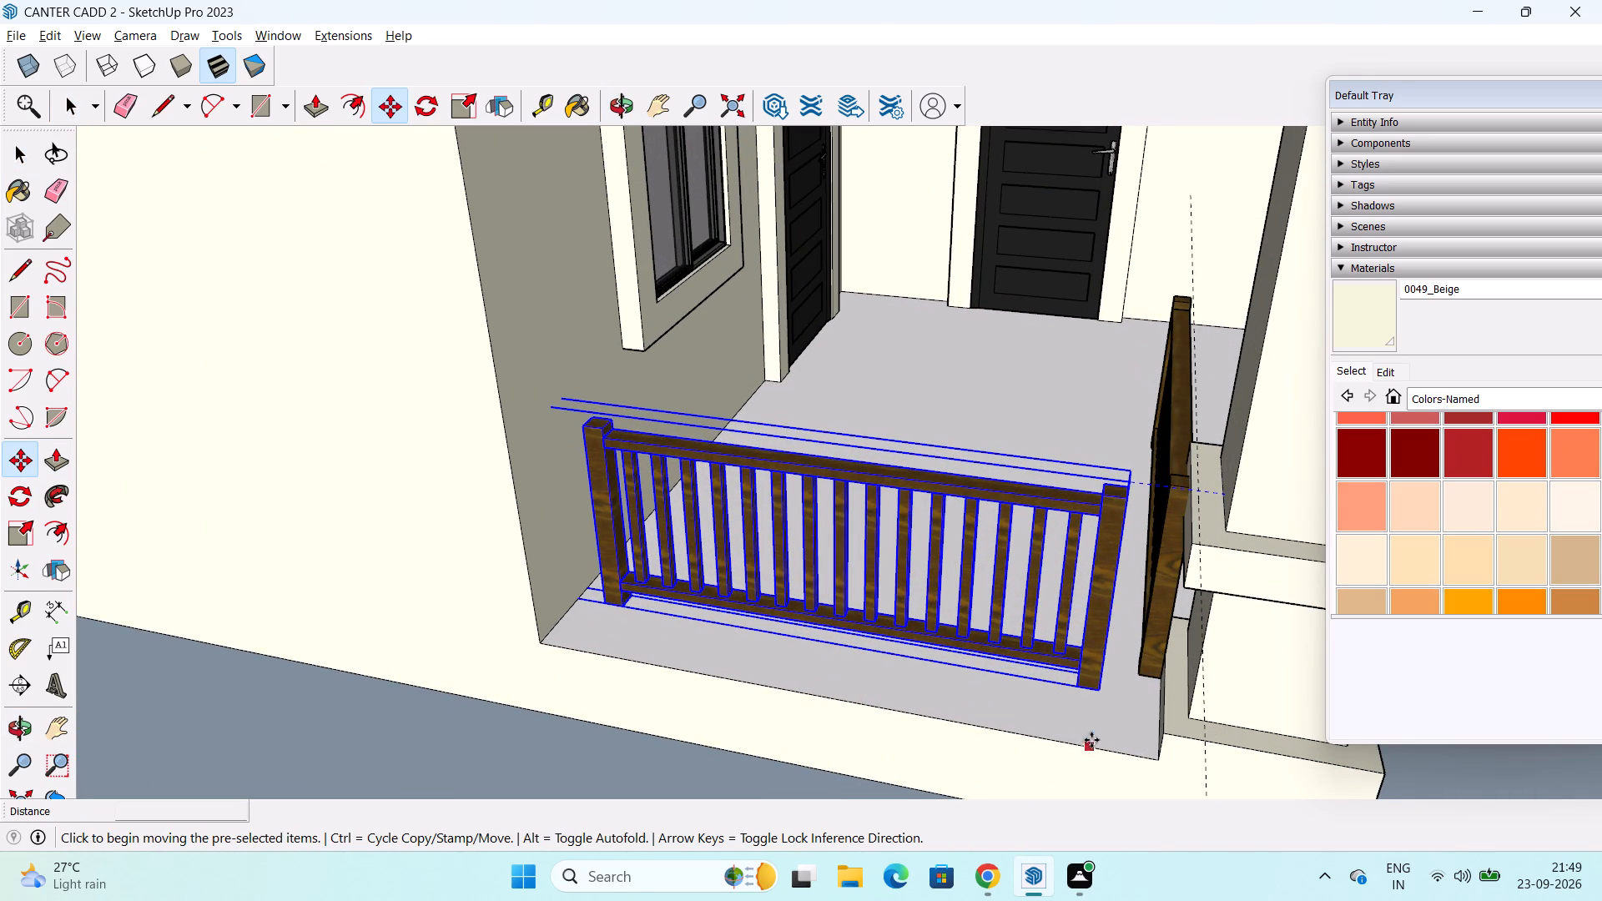
{"action": "left_click", "coordinate": [1103, 695]}
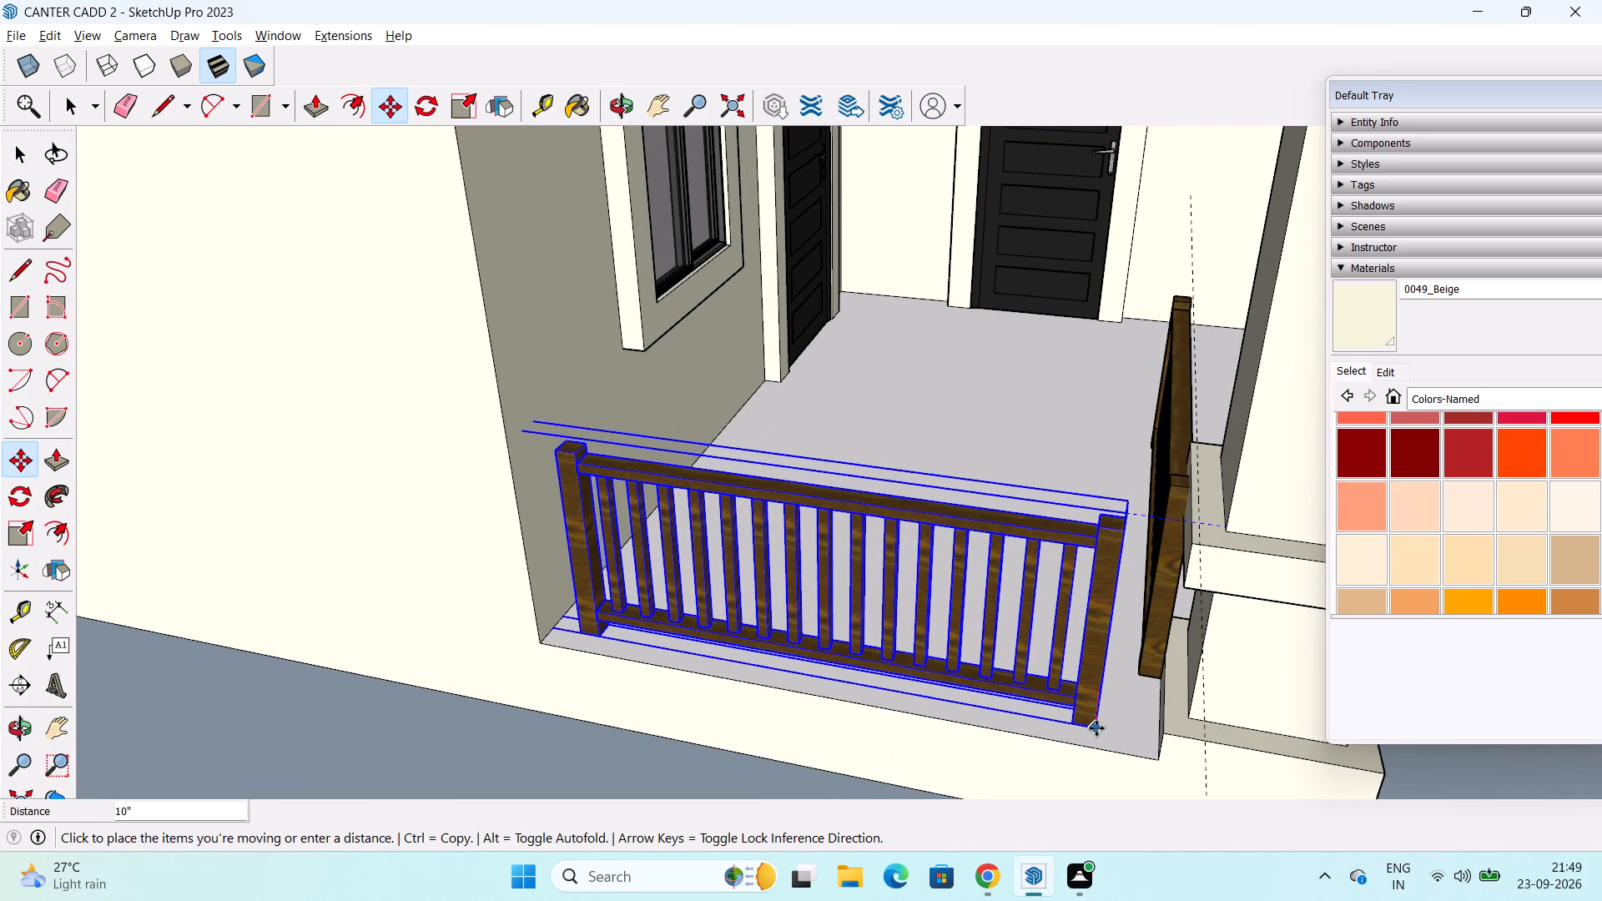
{"action": "left_click", "coordinate": [1096, 728]}
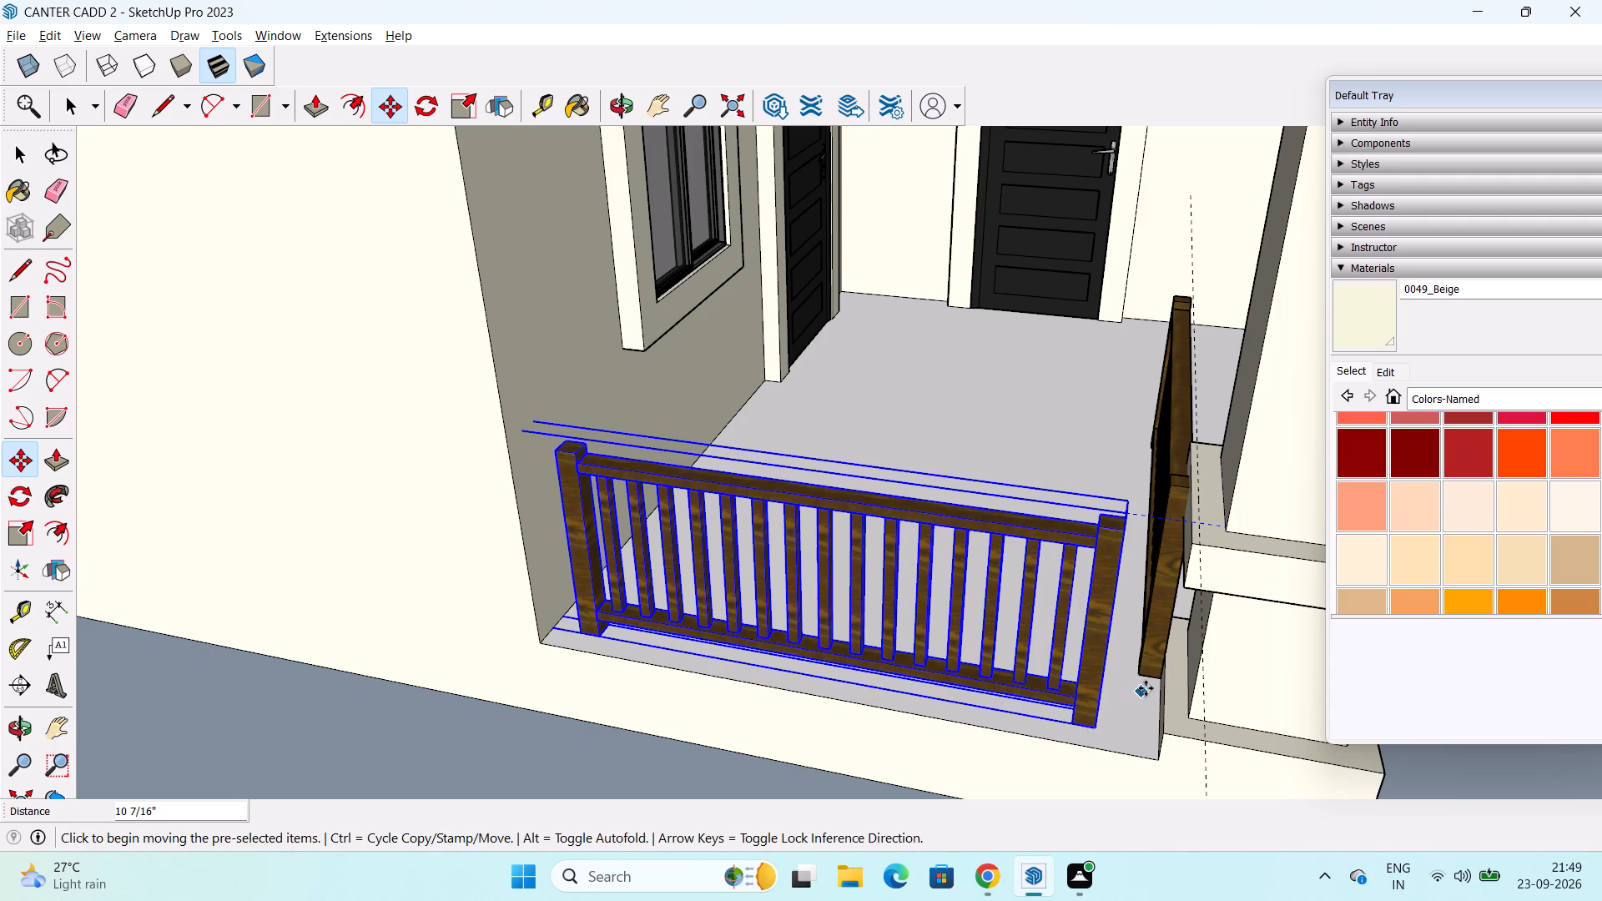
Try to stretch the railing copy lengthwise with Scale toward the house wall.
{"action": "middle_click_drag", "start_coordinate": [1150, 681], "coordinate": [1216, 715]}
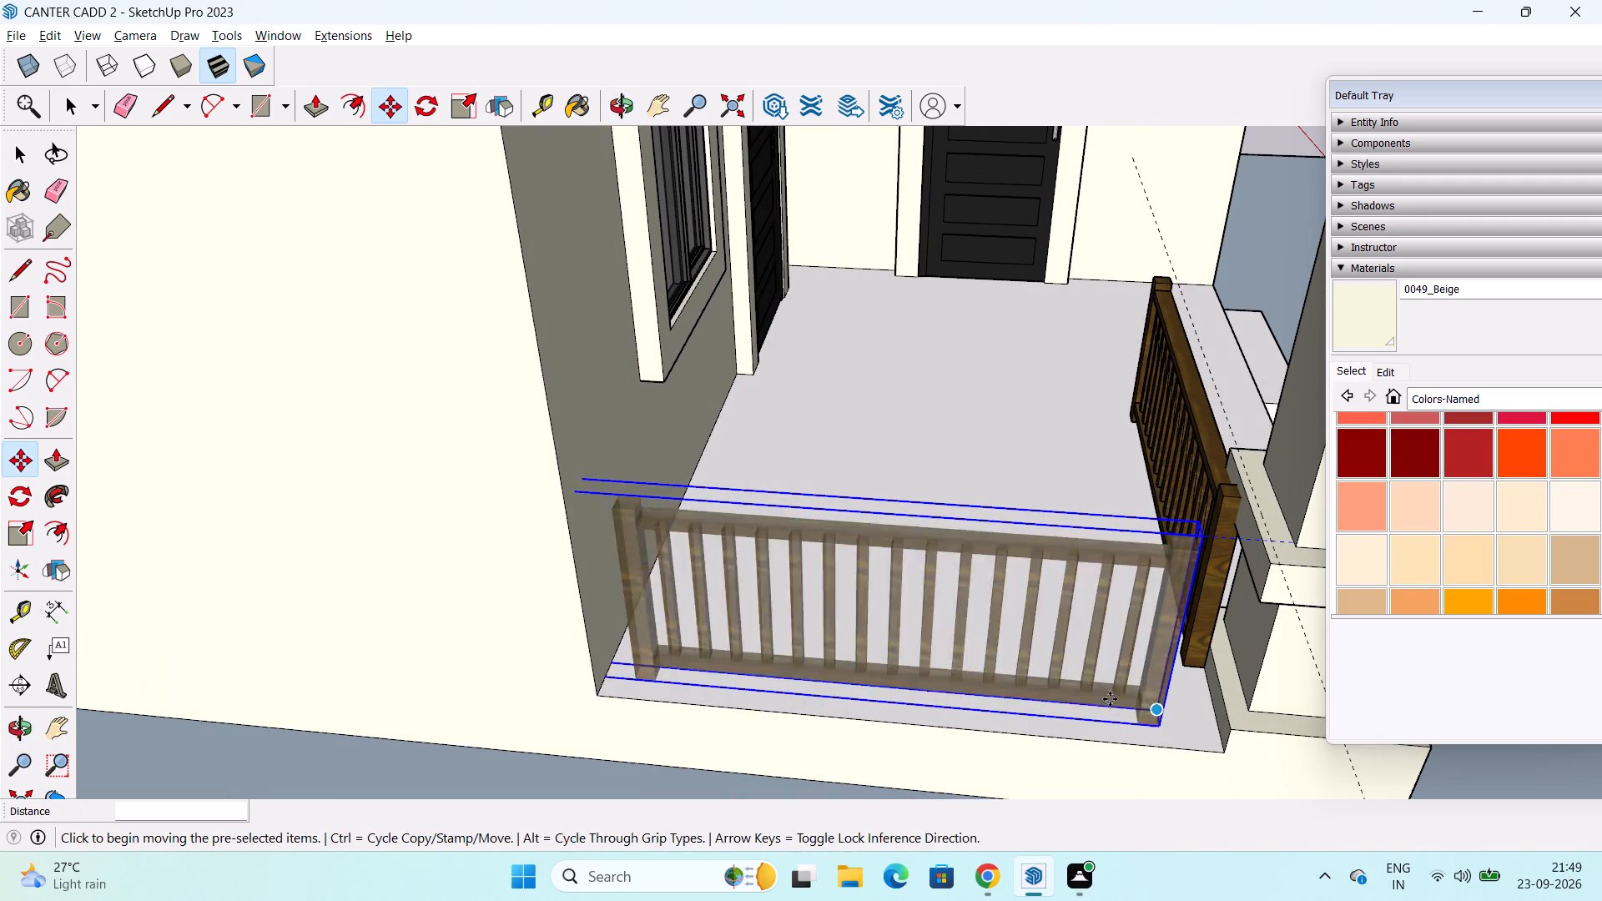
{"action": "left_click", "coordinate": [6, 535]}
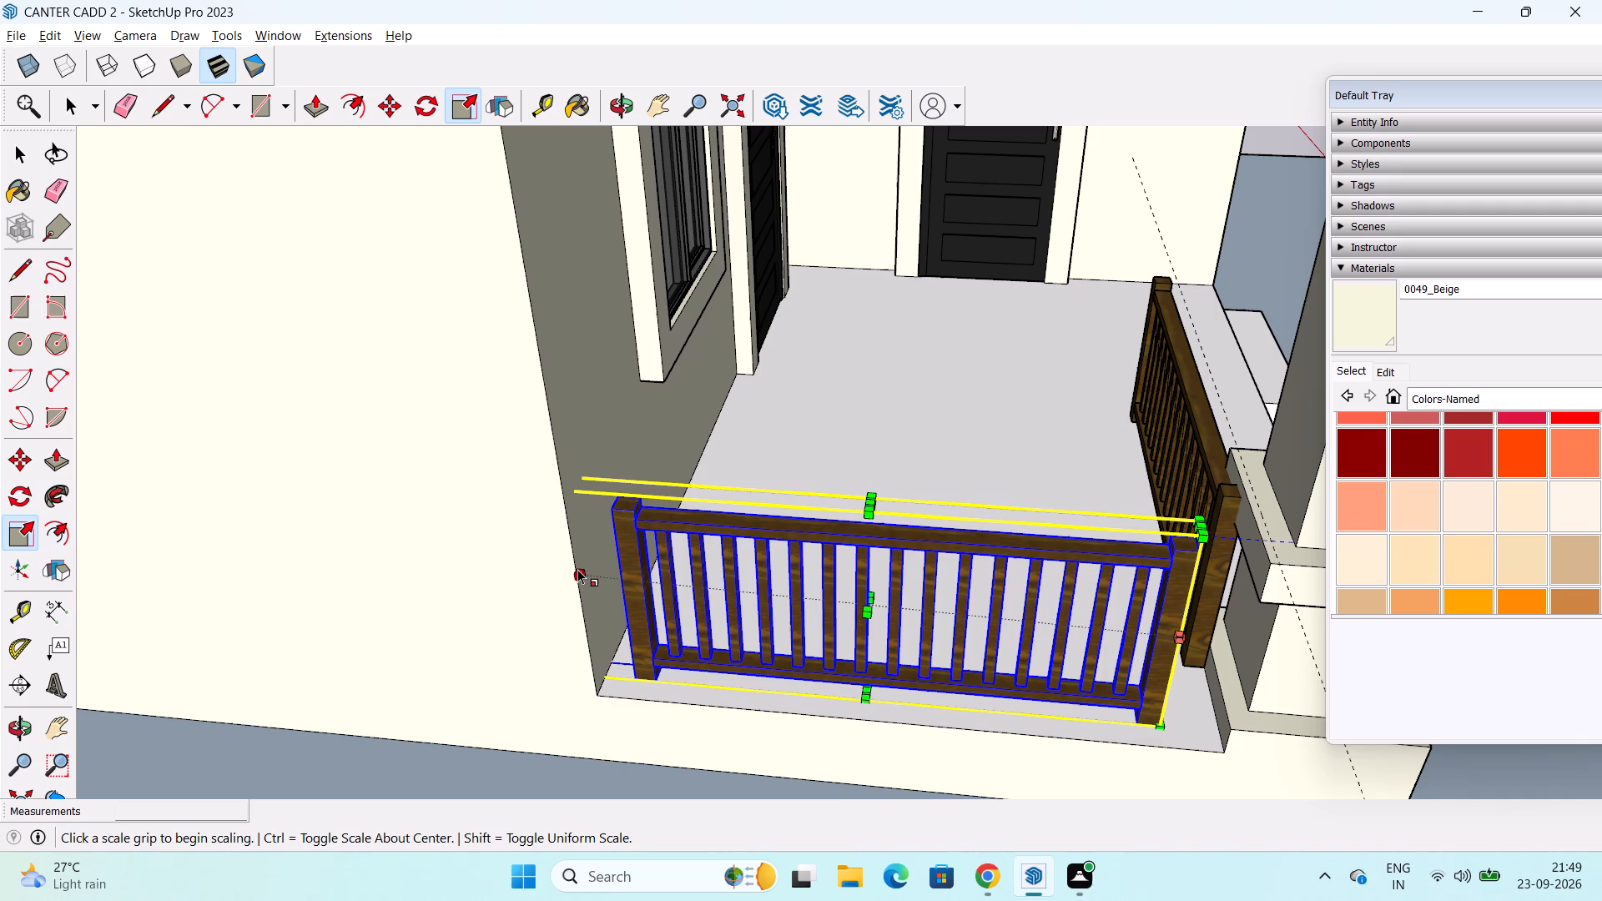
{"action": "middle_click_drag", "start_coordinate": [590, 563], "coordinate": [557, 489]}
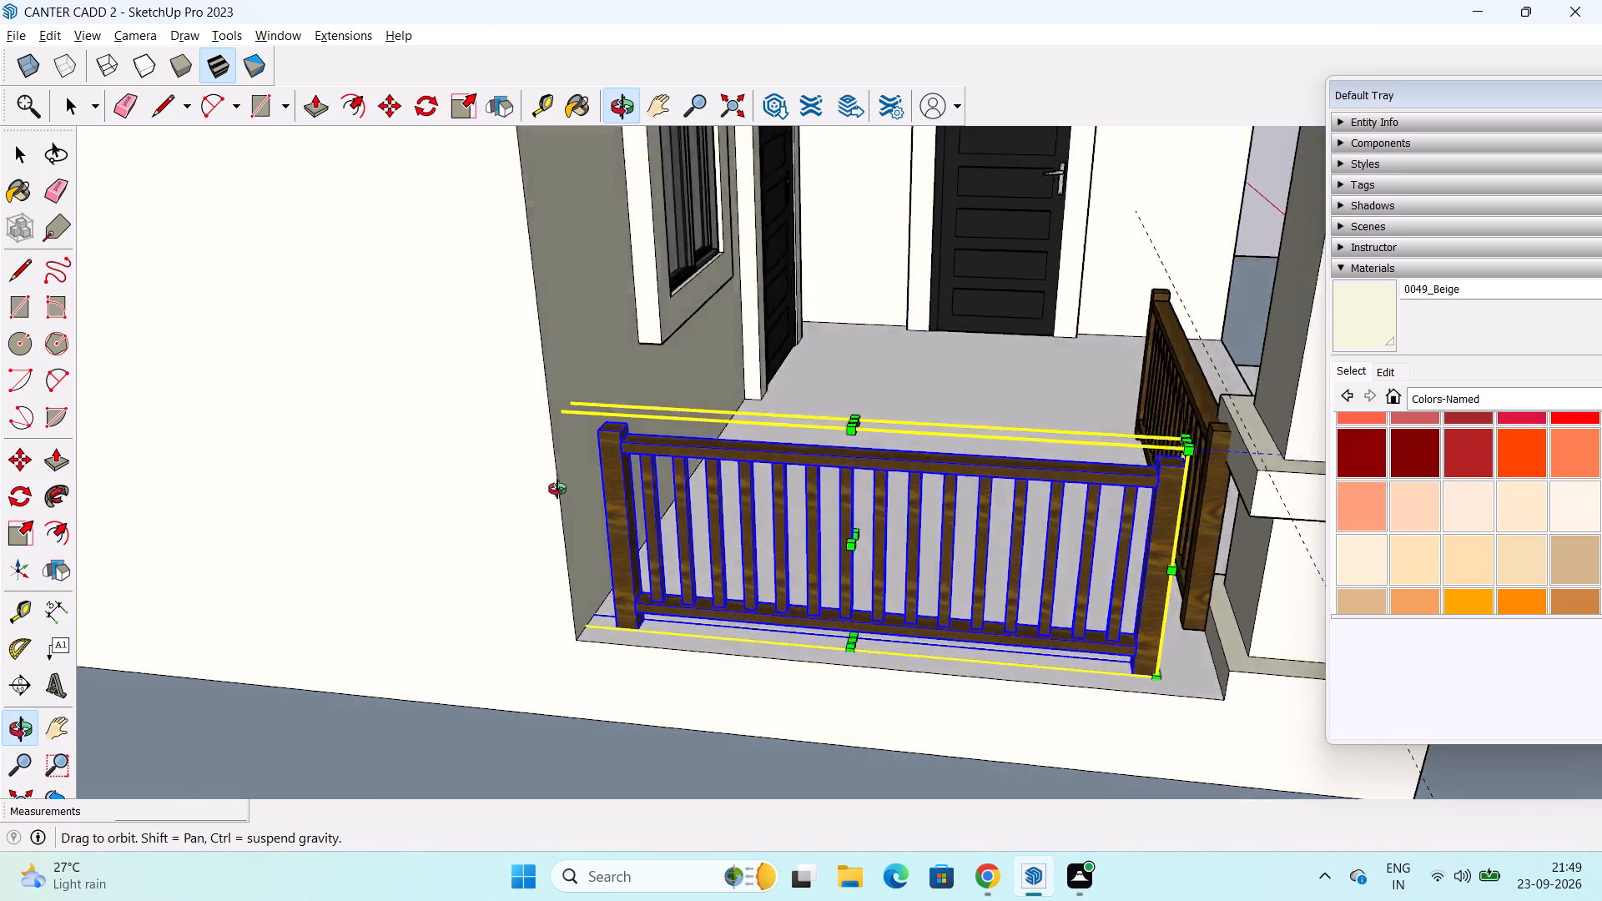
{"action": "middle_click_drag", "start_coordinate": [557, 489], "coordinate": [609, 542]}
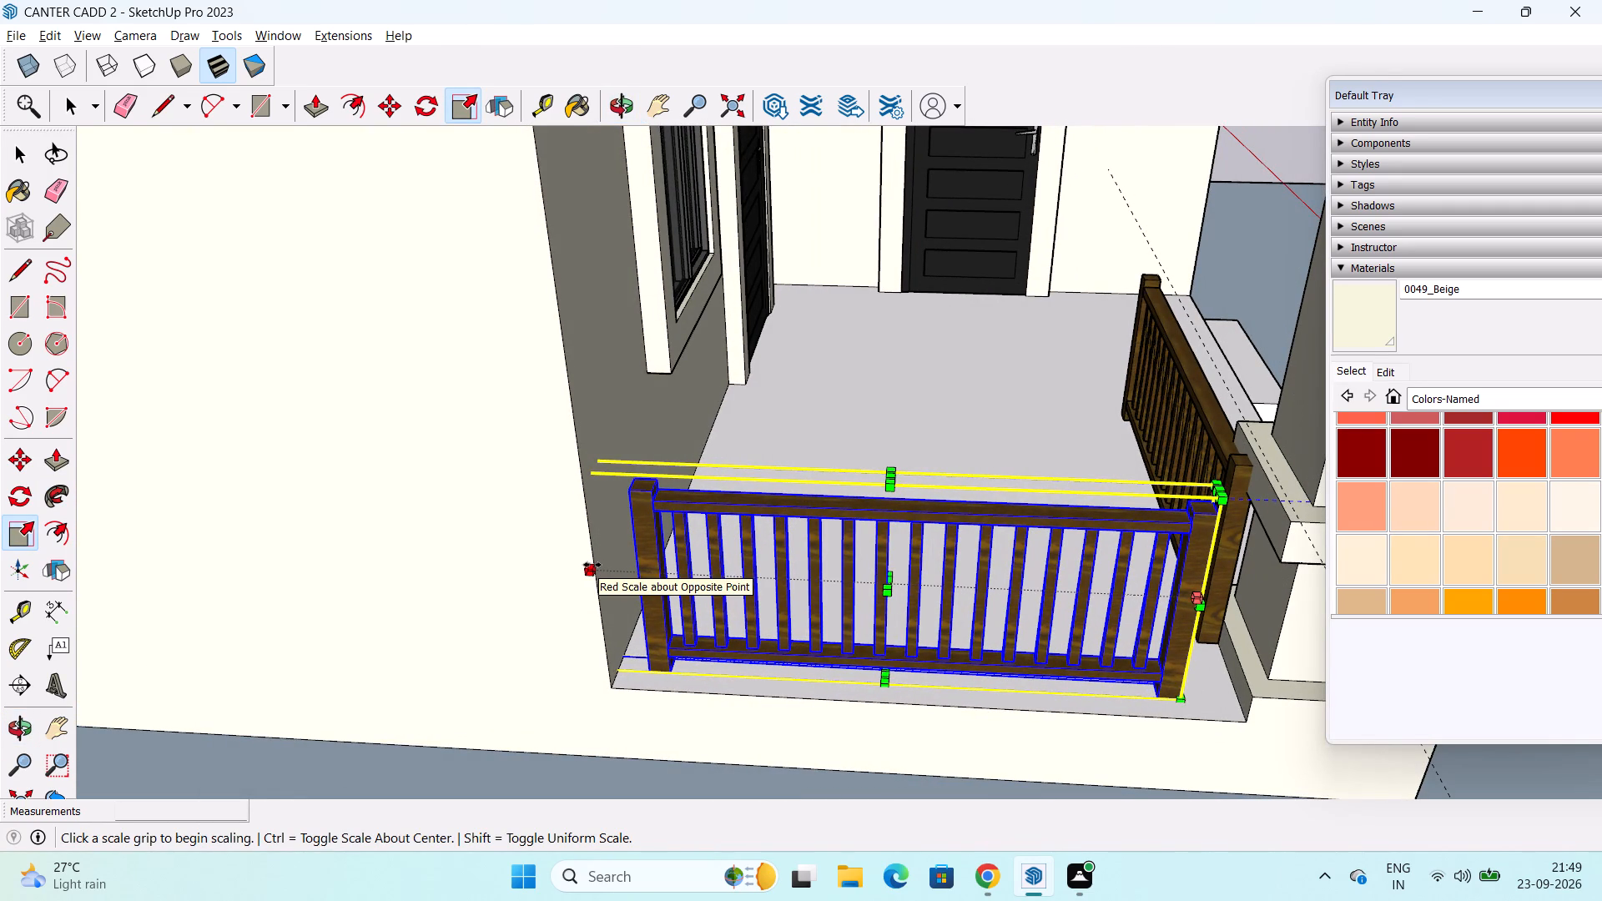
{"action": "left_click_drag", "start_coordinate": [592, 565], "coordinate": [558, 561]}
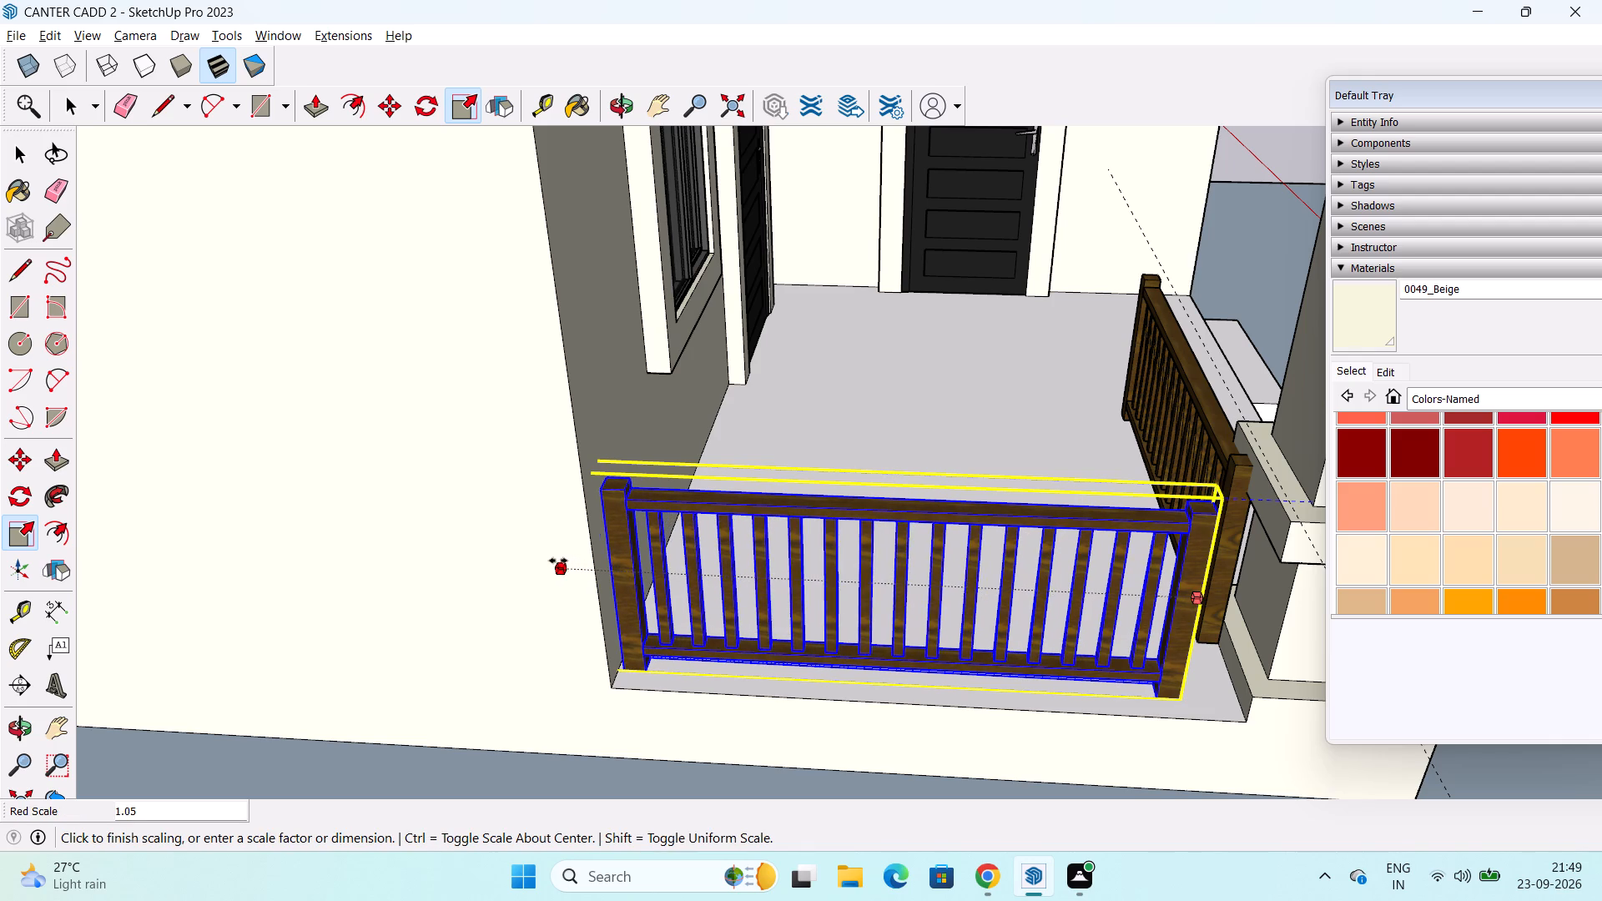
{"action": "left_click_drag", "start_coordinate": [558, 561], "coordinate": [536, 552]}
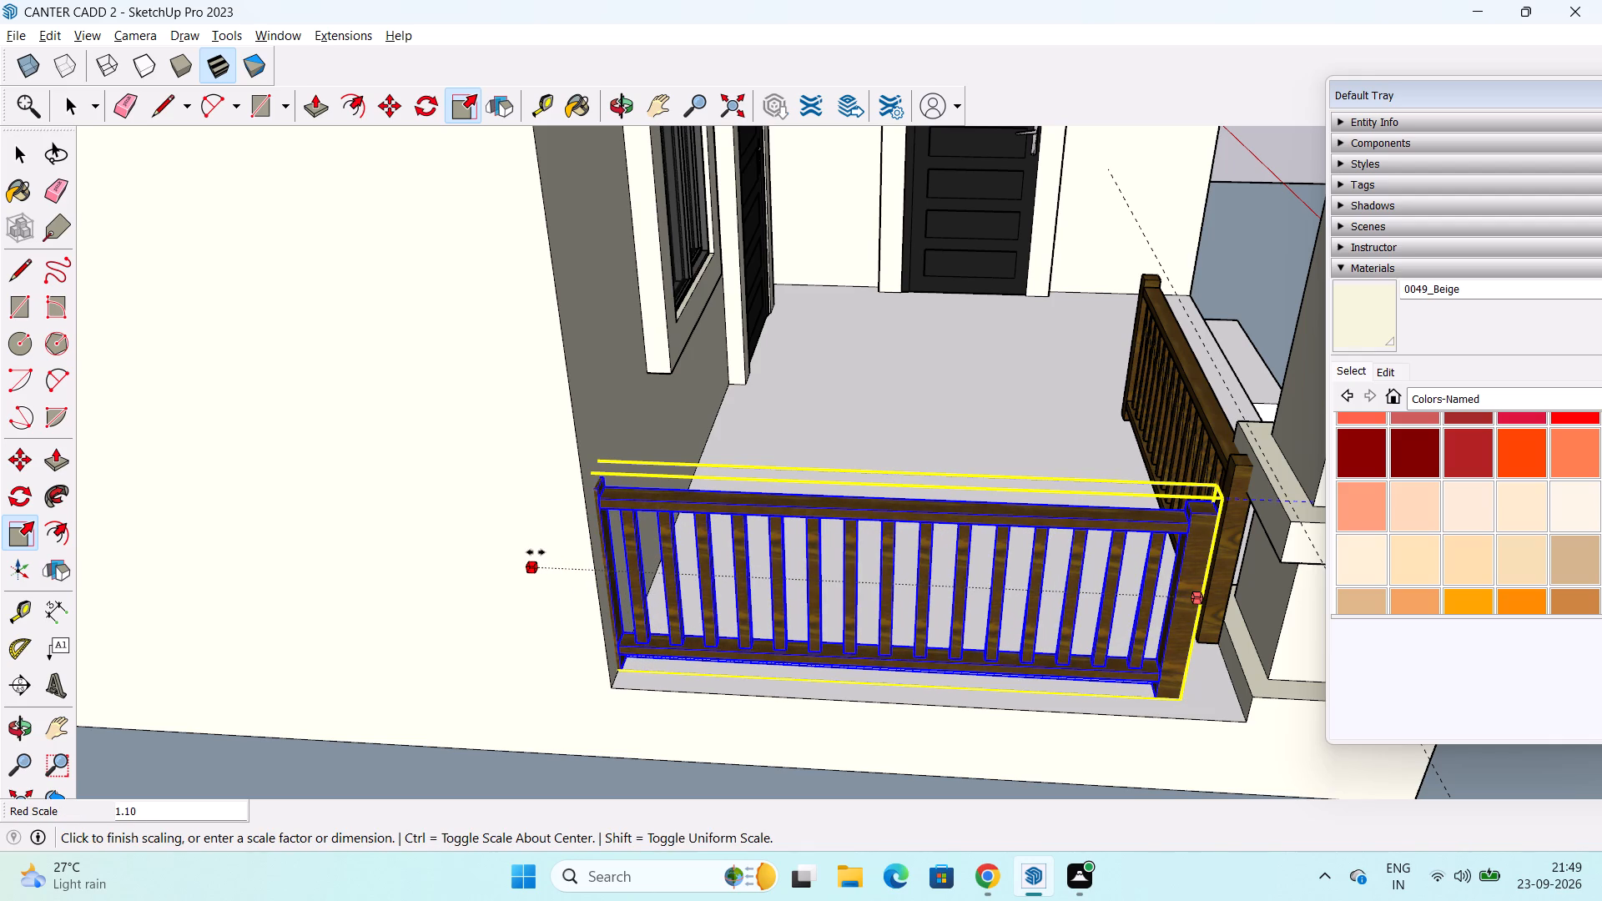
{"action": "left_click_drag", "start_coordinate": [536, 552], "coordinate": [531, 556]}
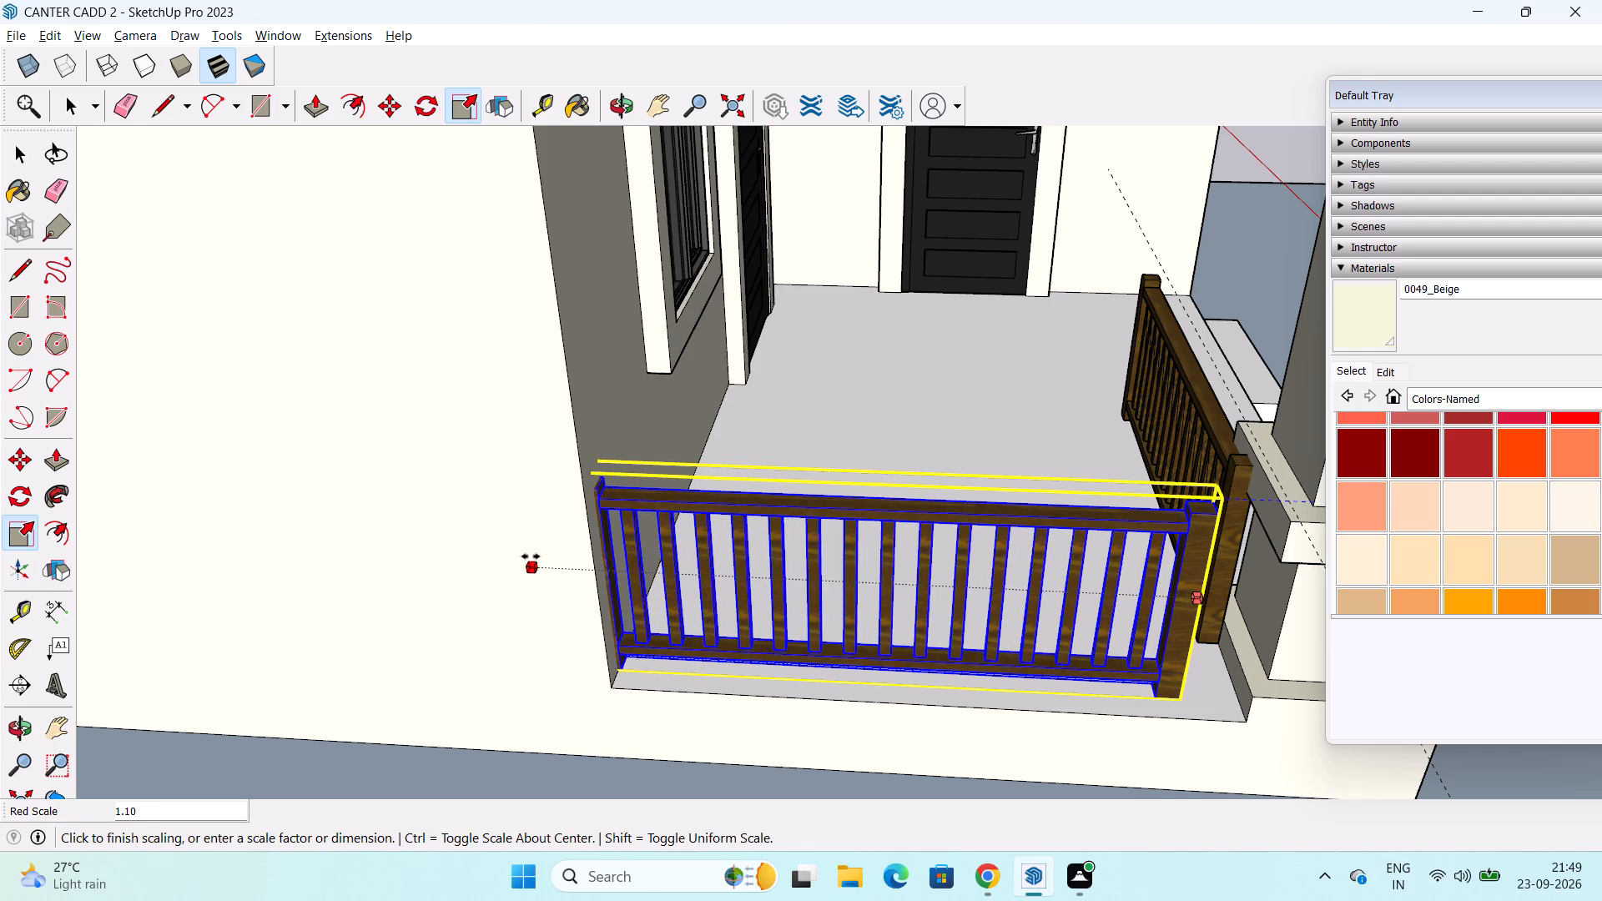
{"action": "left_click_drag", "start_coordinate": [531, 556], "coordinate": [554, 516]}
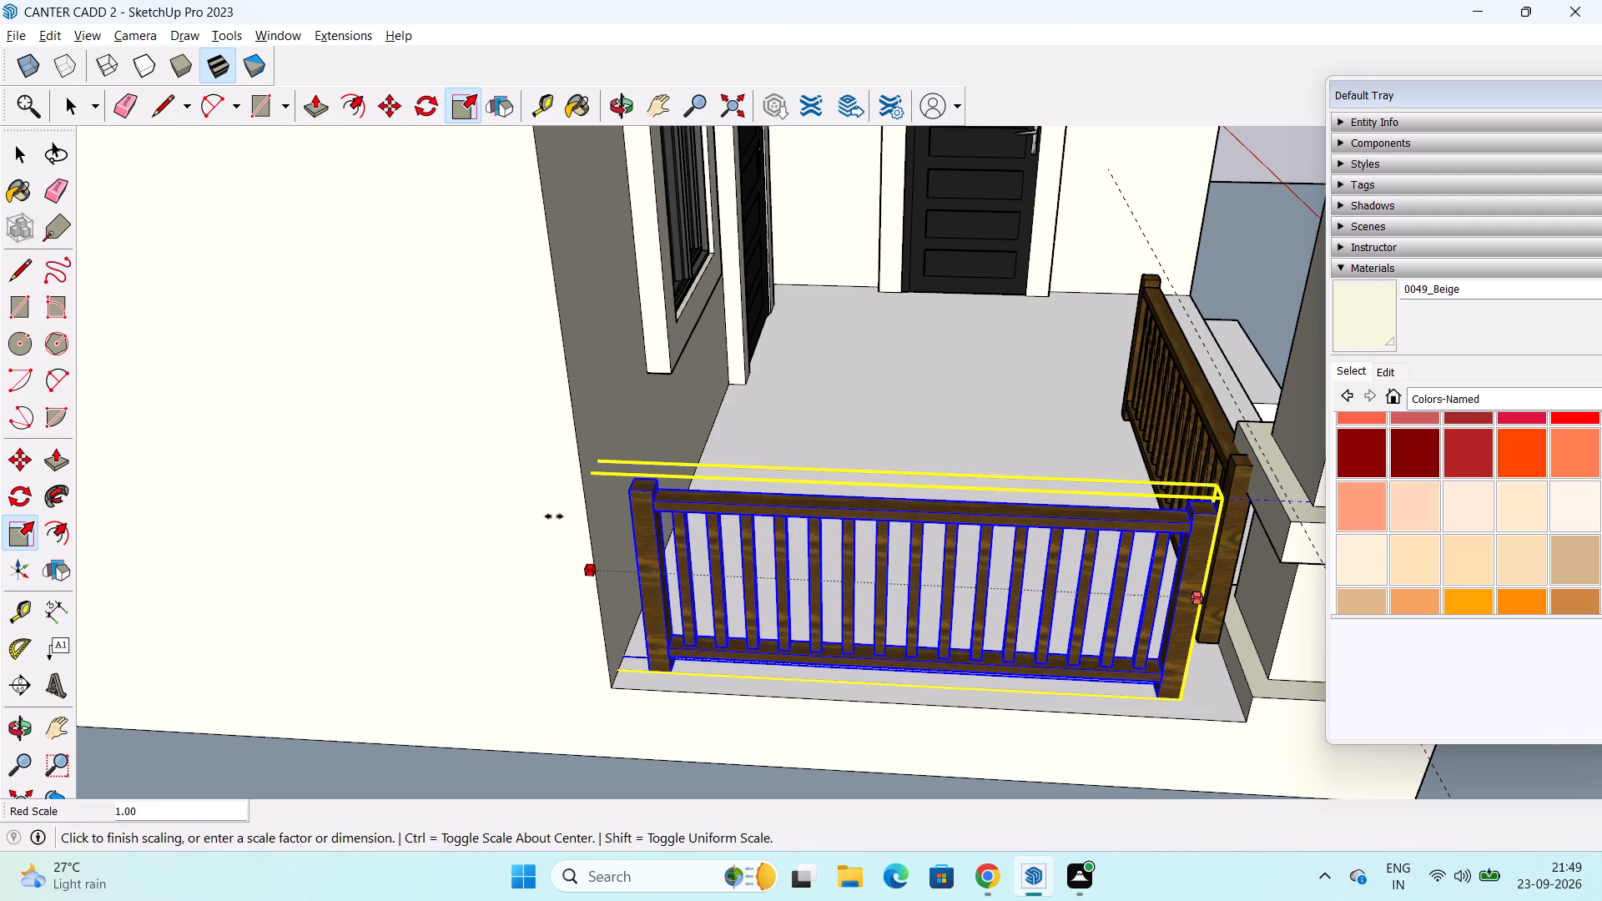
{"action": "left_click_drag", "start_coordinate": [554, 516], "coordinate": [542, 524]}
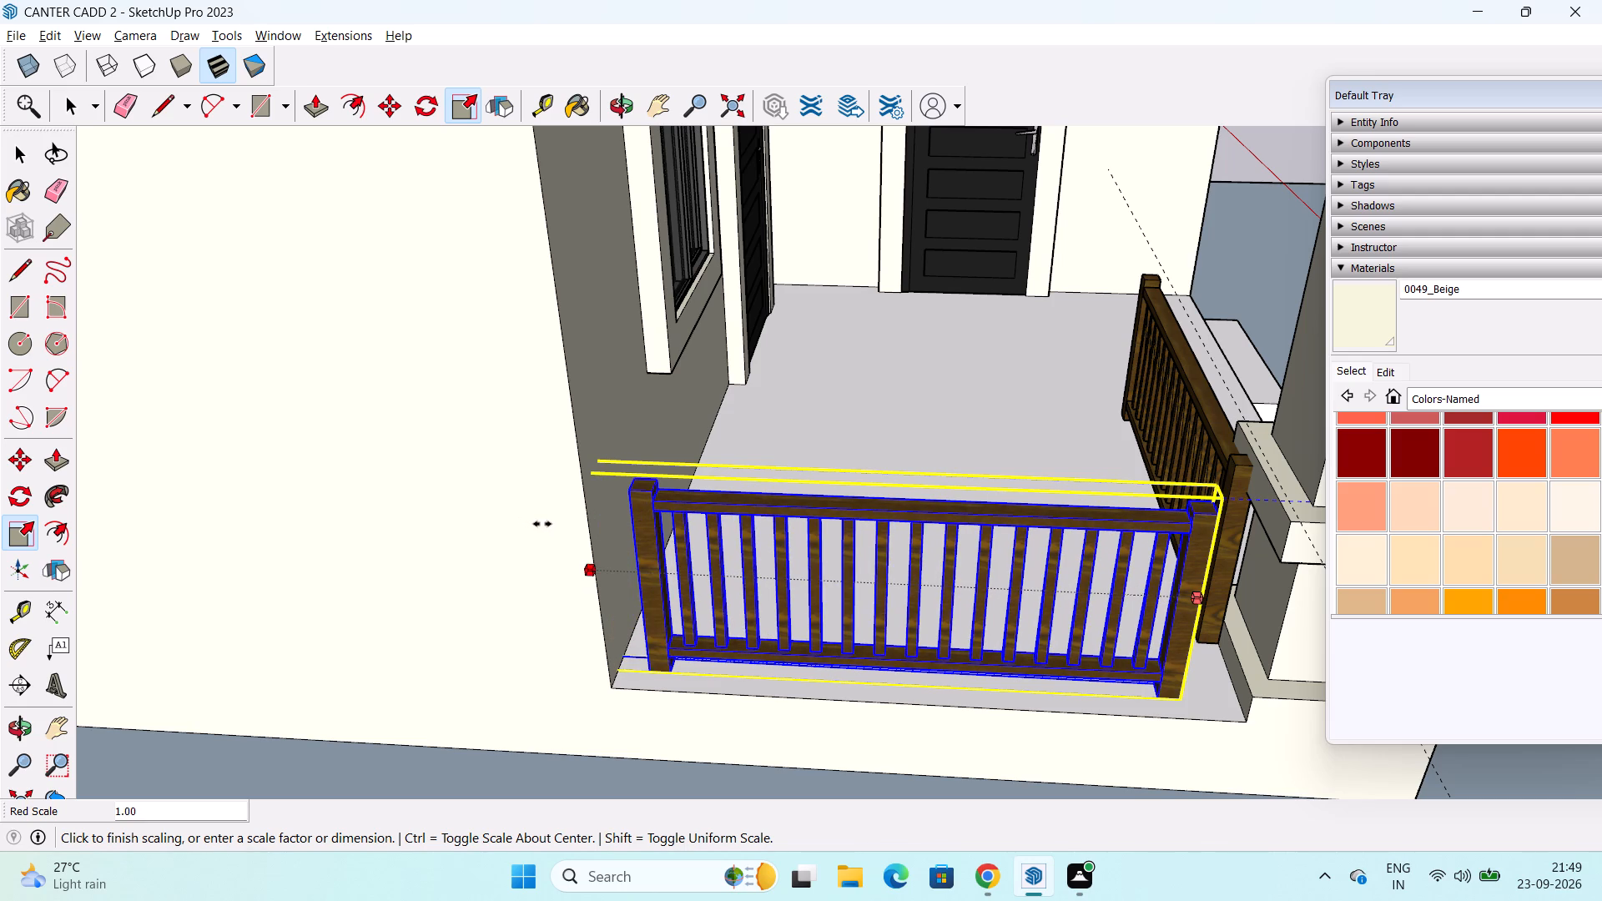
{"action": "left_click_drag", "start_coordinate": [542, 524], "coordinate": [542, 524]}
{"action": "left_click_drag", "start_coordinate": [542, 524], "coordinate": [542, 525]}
Move the railing copy by its bottom corner about 6 1/8" along the porch floor onto the house wall's bottom edge.
{"action": "scroll", "coordinate": [642, 656], "scroll_direction": "up", "scroll_amount": 2}
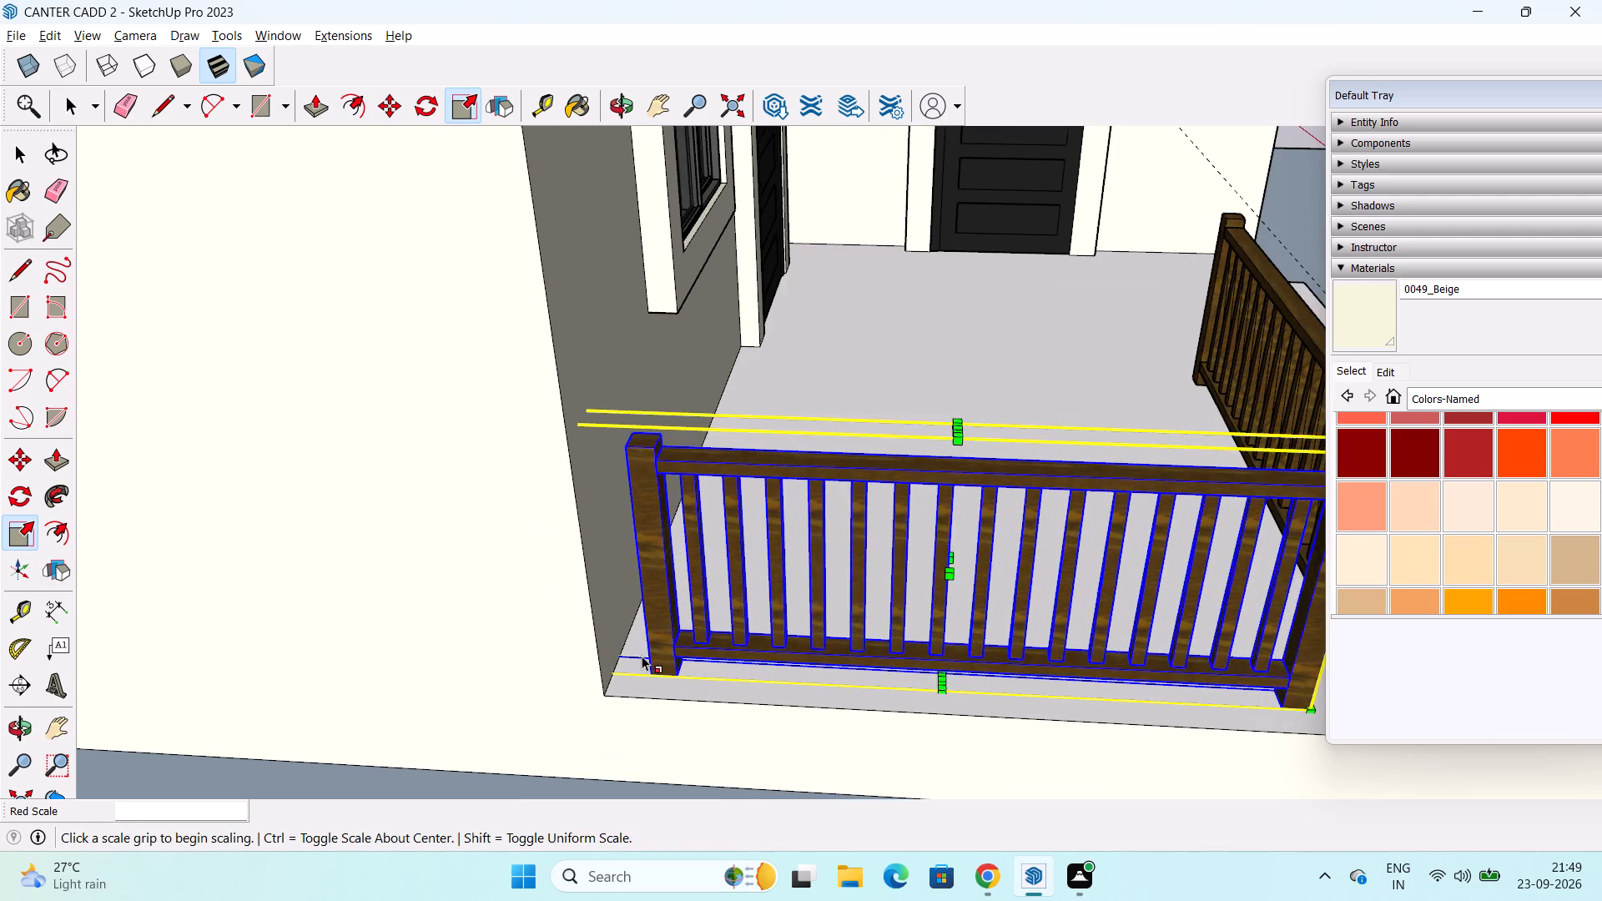
{"action": "scroll", "coordinate": [642, 656], "scroll_direction": "up", "scroll_amount": 3}
{"action": "middle_click_drag", "start_coordinate": [642, 656], "coordinate": [705, 638]}
{"action": "scroll", "coordinate": [719, 672], "scroll_direction": "up", "scroll_amount": 4}
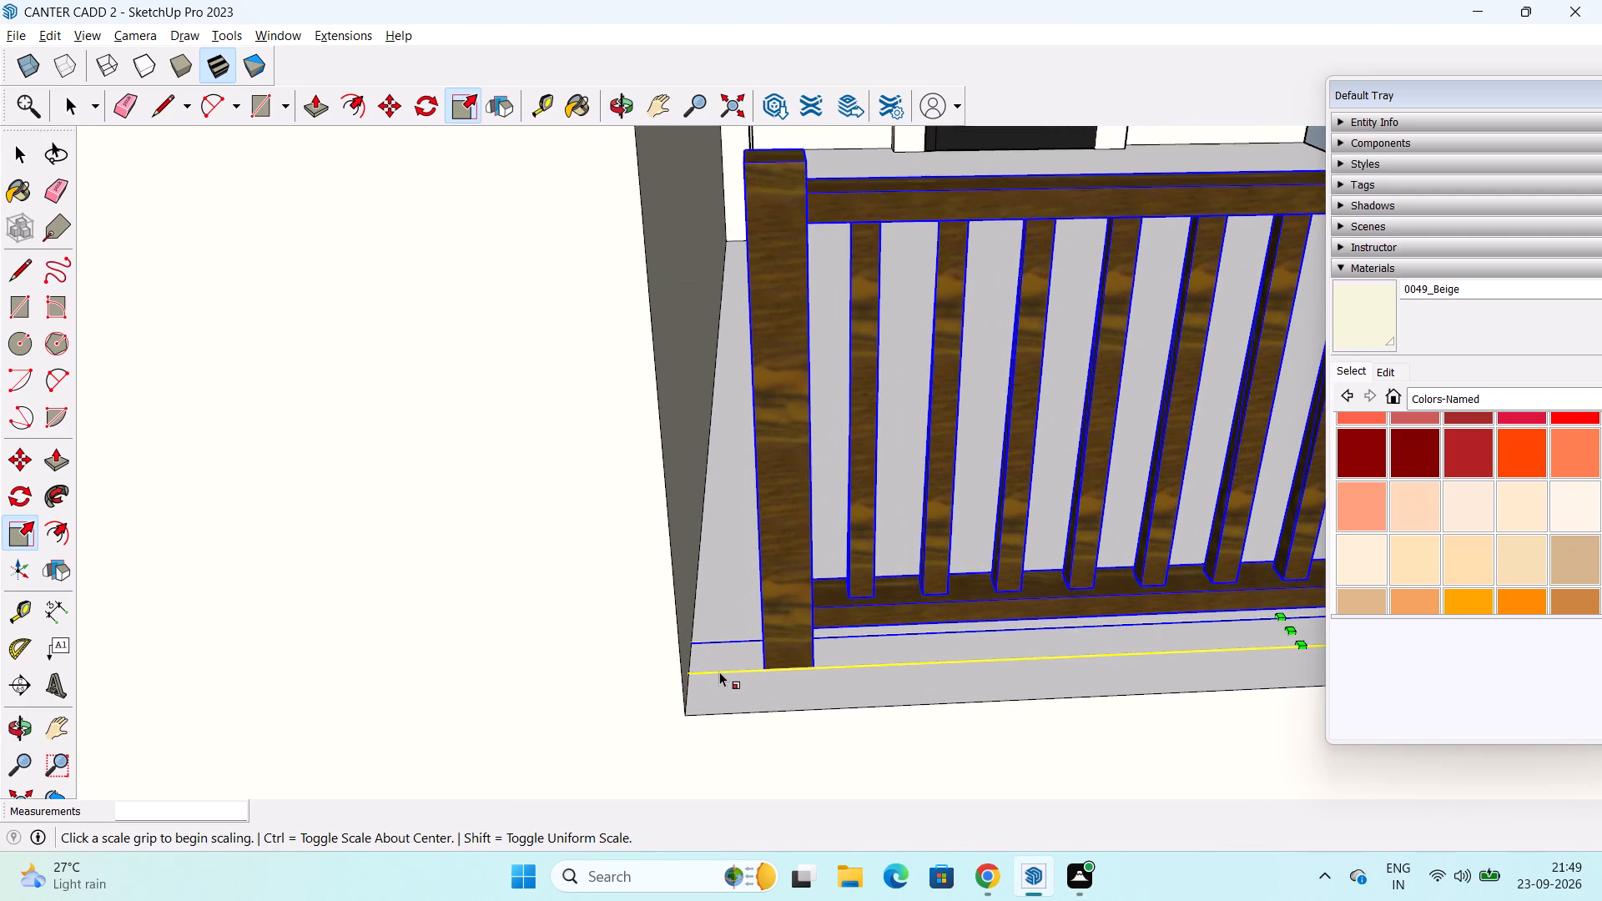
{"action": "key", "text": "m"}
{"action": "left_click", "coordinate": [768, 672]}
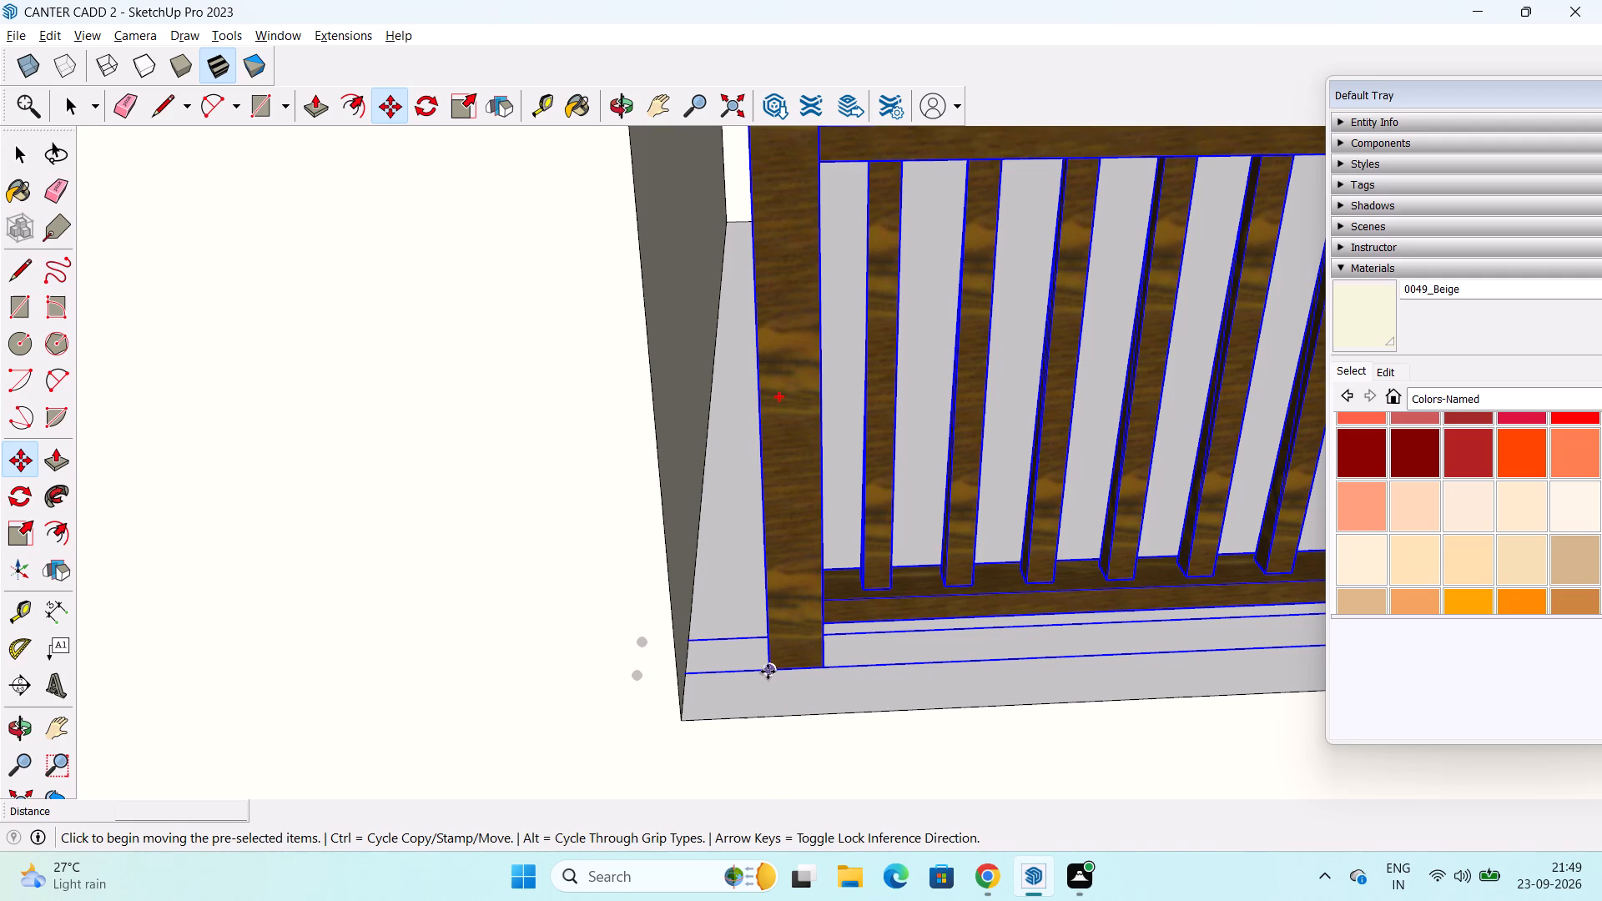
{"action": "left_click", "coordinate": [690, 676]}
Scale the railing copy lengthwise from its wall end so its free post reaches the first railing at the porch corner.
{"action": "scroll", "coordinate": [831, 647], "scroll_direction": "down", "scroll_amount": 6}
{"action": "middle_click_drag", "start_coordinate": [956, 650], "coordinate": [896, 622]}
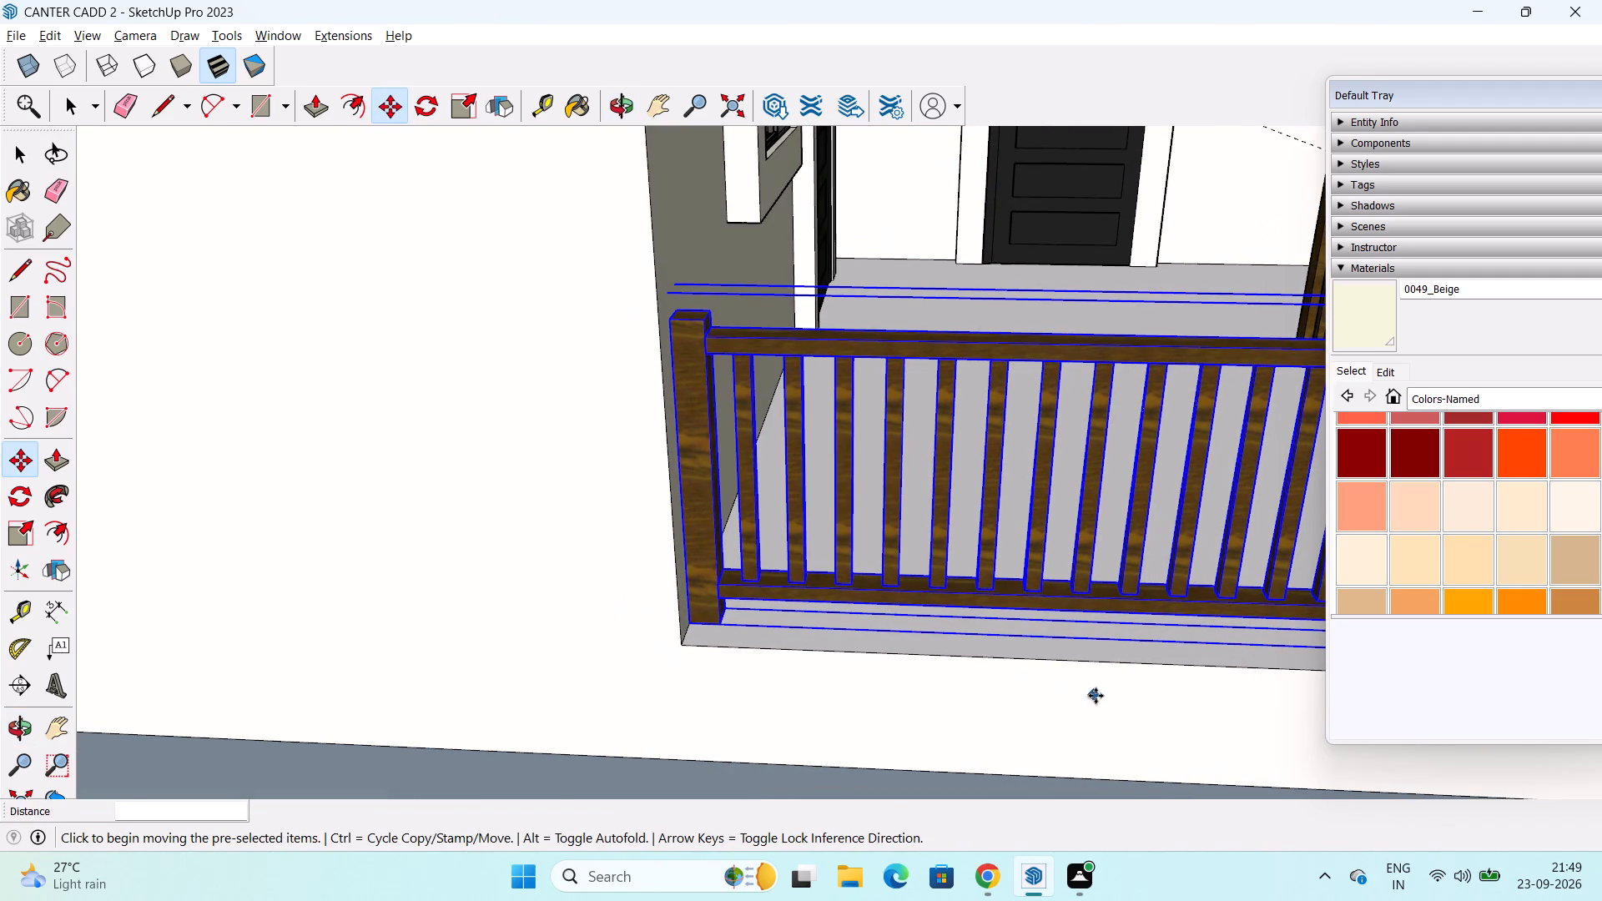
{"action": "middle_click_drag", "start_coordinate": [1096, 696], "coordinate": [549, 609], "text": "shift"}
{"action": "middle_click_drag", "start_coordinate": [813, 591], "coordinate": [815, 604]}
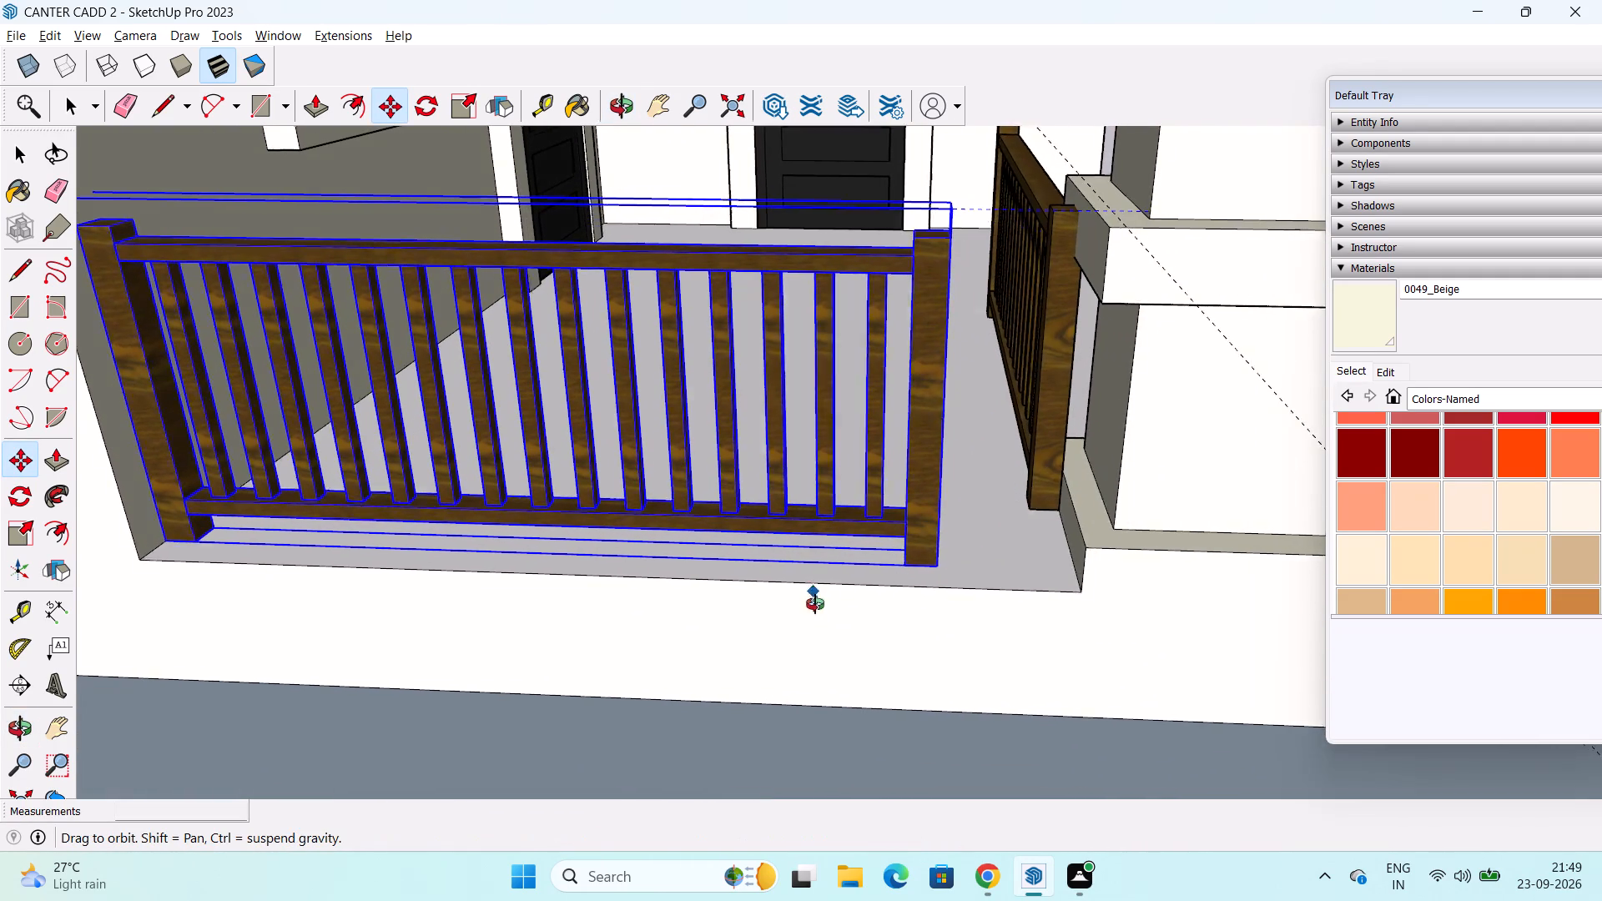
{"action": "middle_click_drag", "start_coordinate": [815, 604], "coordinate": [777, 802]}
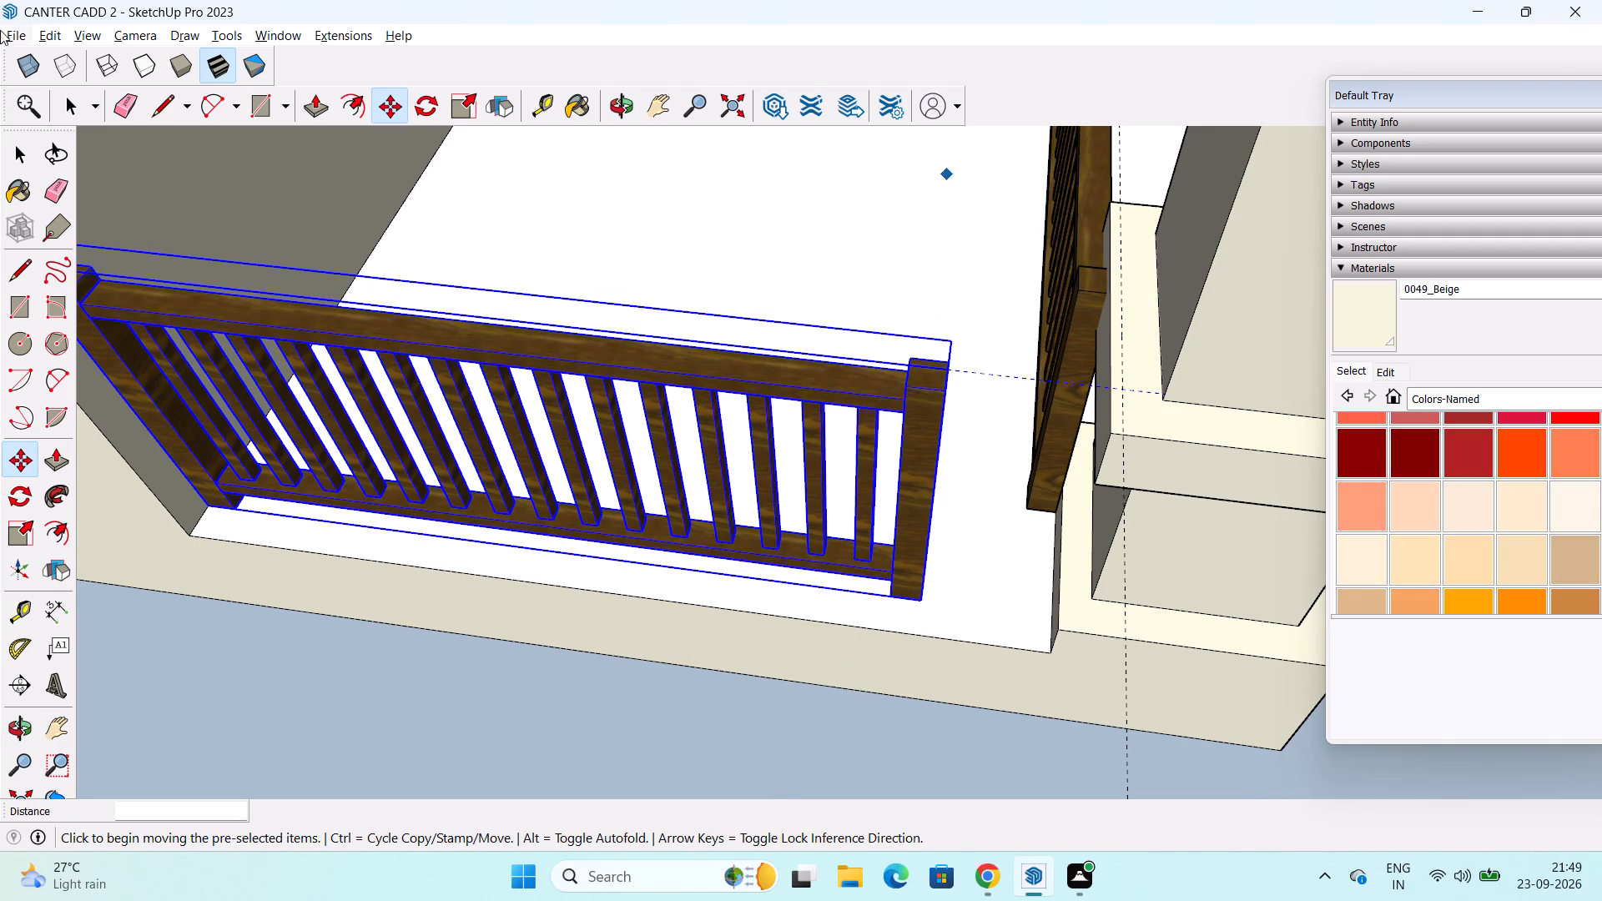
{"action": "left_click", "coordinate": [18, 525]}
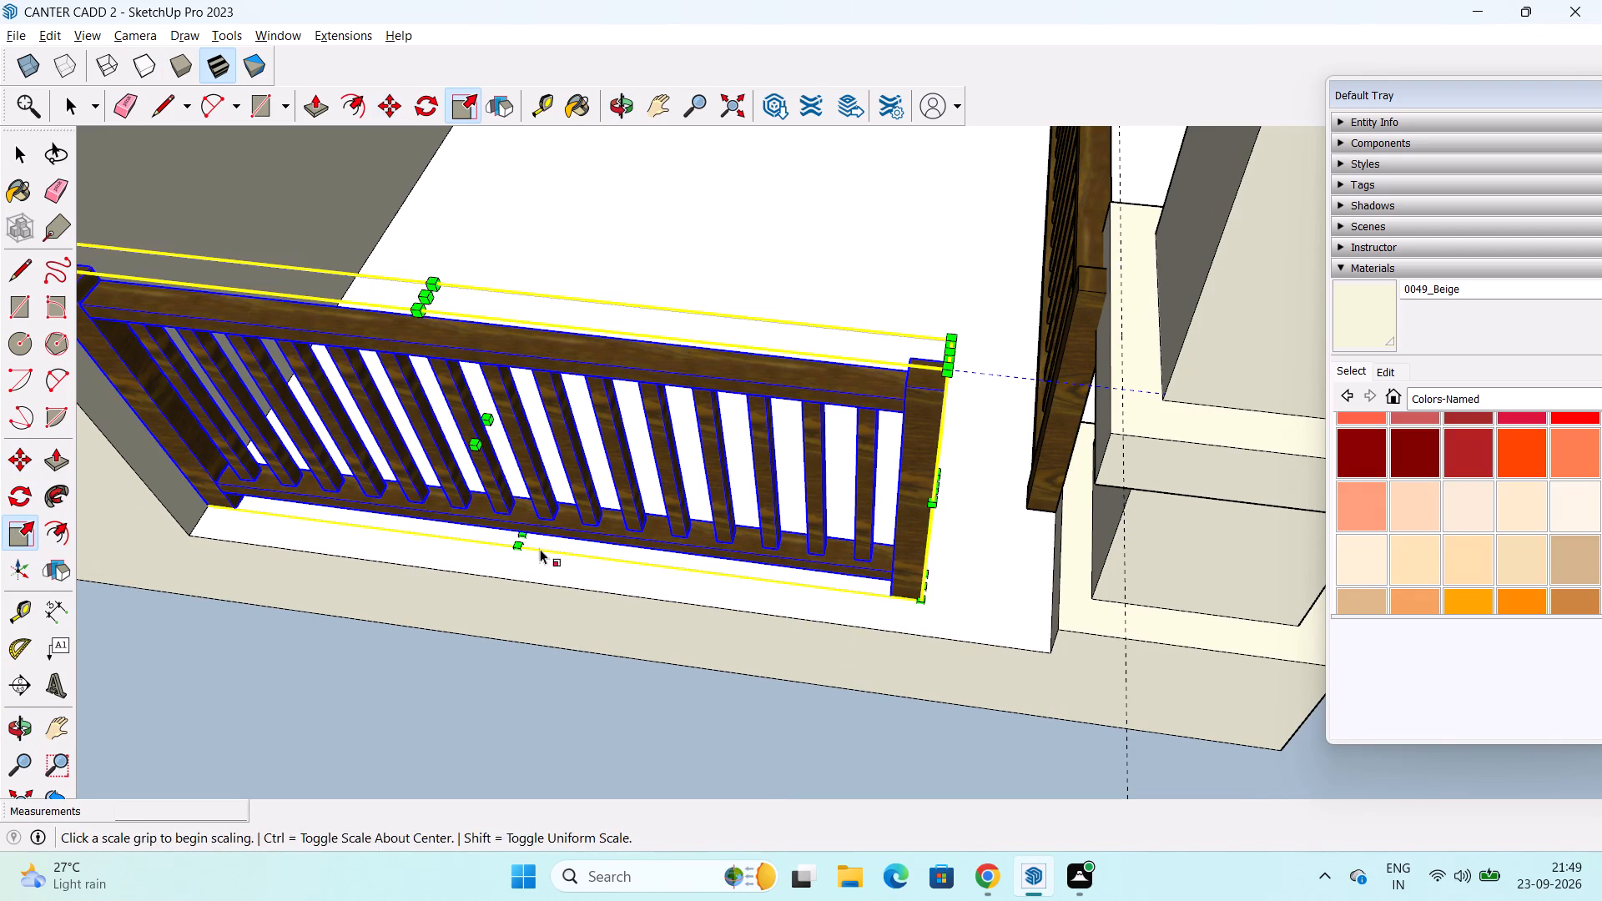
{"action": "middle_click_drag", "start_coordinate": [778, 525], "coordinate": [644, 490]}
{"action": "scroll", "coordinate": [857, 497], "scroll_direction": "up", "scroll_amount": 6}
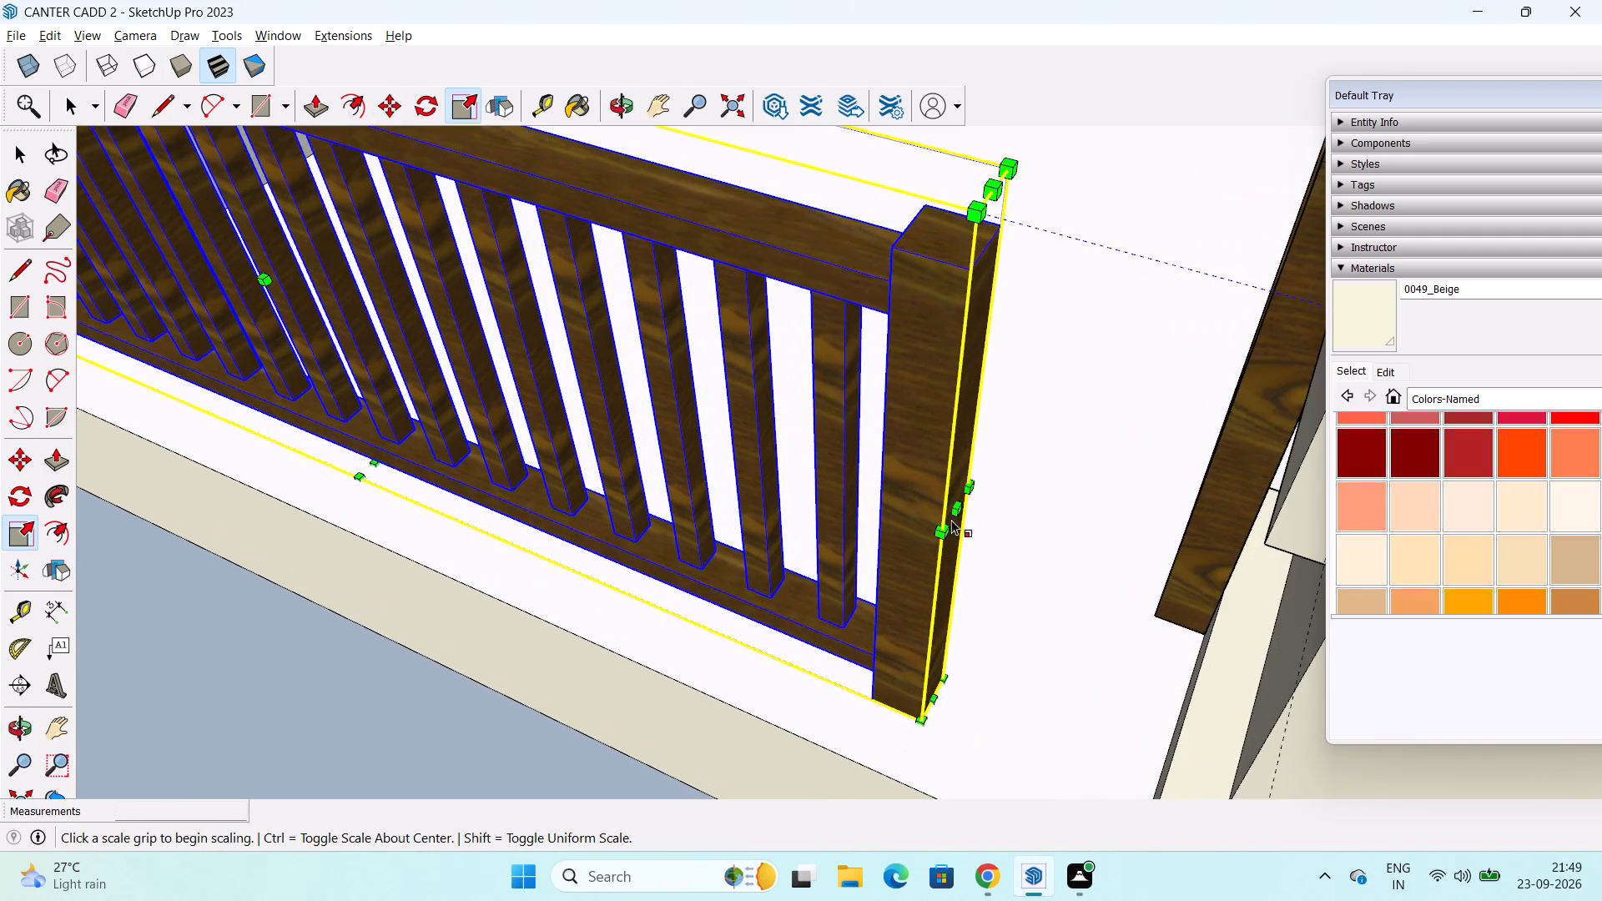
{"action": "left_click_drag", "start_coordinate": [960, 509], "coordinate": [1093, 557]}
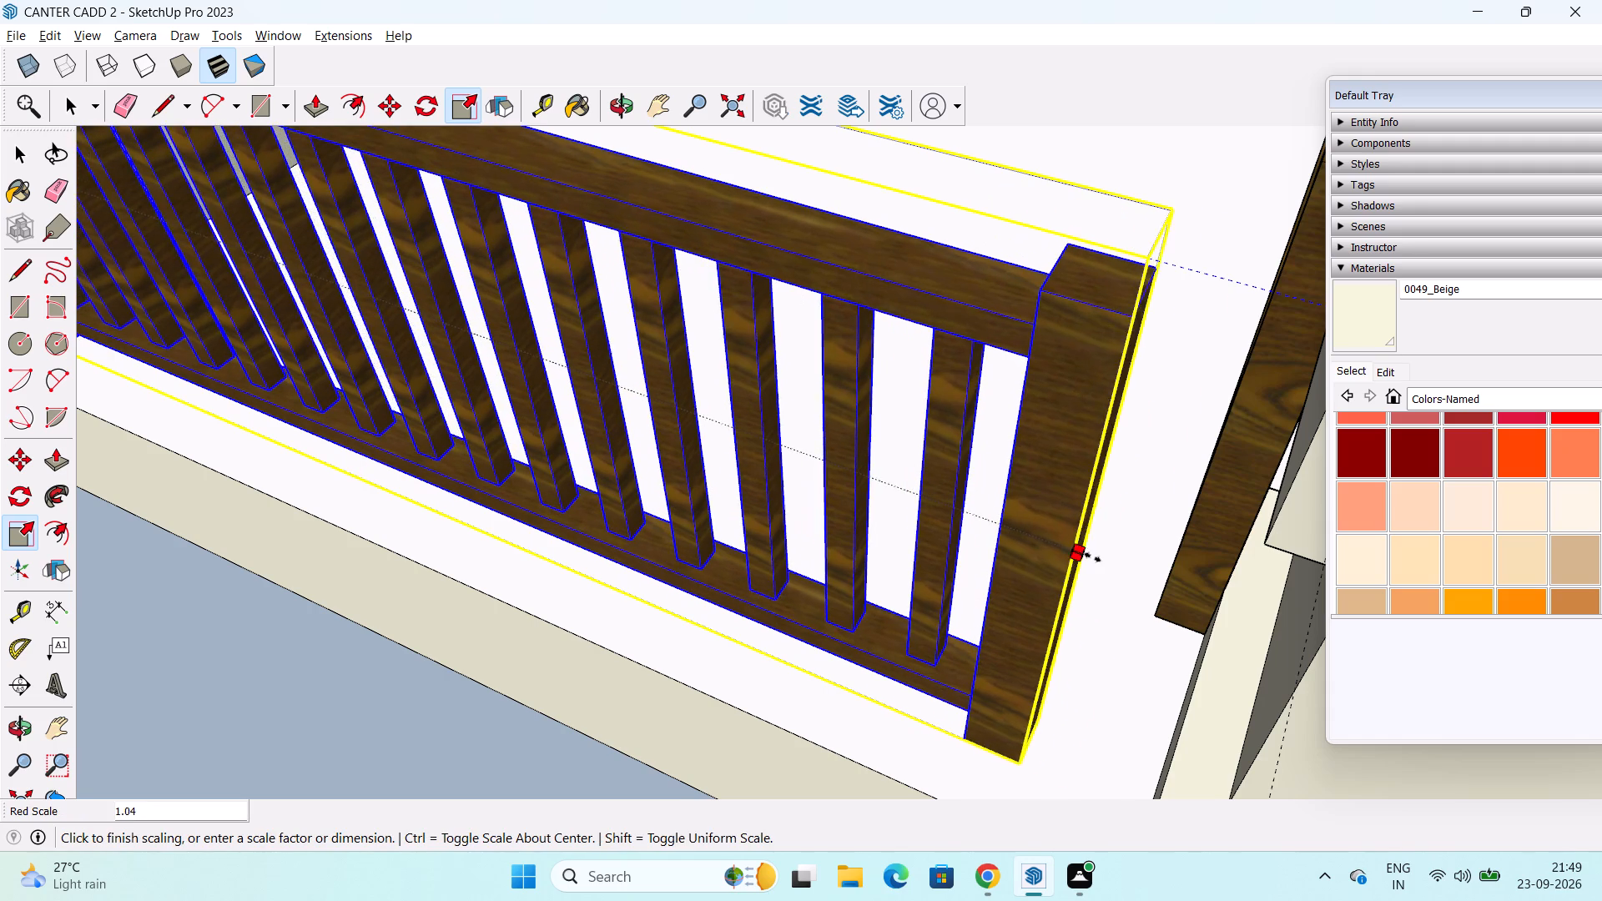
{"action": "left_click_drag", "start_coordinate": [1093, 557], "coordinate": [1233, 581]}
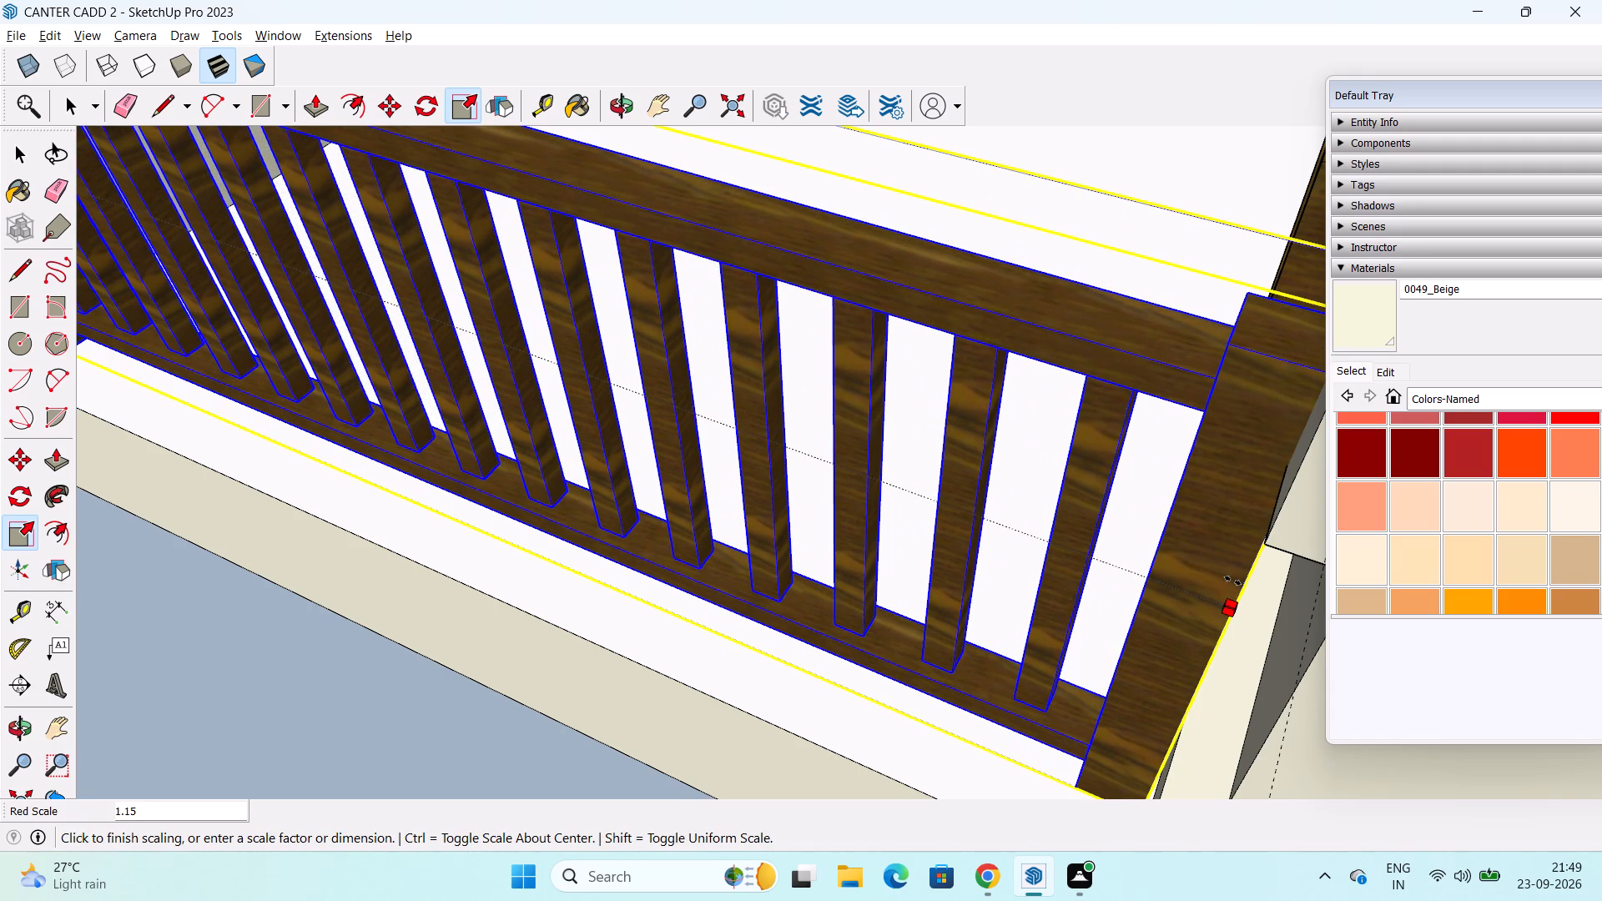
{"action": "left_click_drag", "start_coordinate": [1233, 581], "coordinate": [1171, 784]}
{"action": "scroll", "coordinate": [1171, 700], "scroll_direction": "down", "scroll_amount": 6}
{"action": "scroll", "coordinate": [1225, 640], "scroll_direction": "down", "scroll_amount": 3}
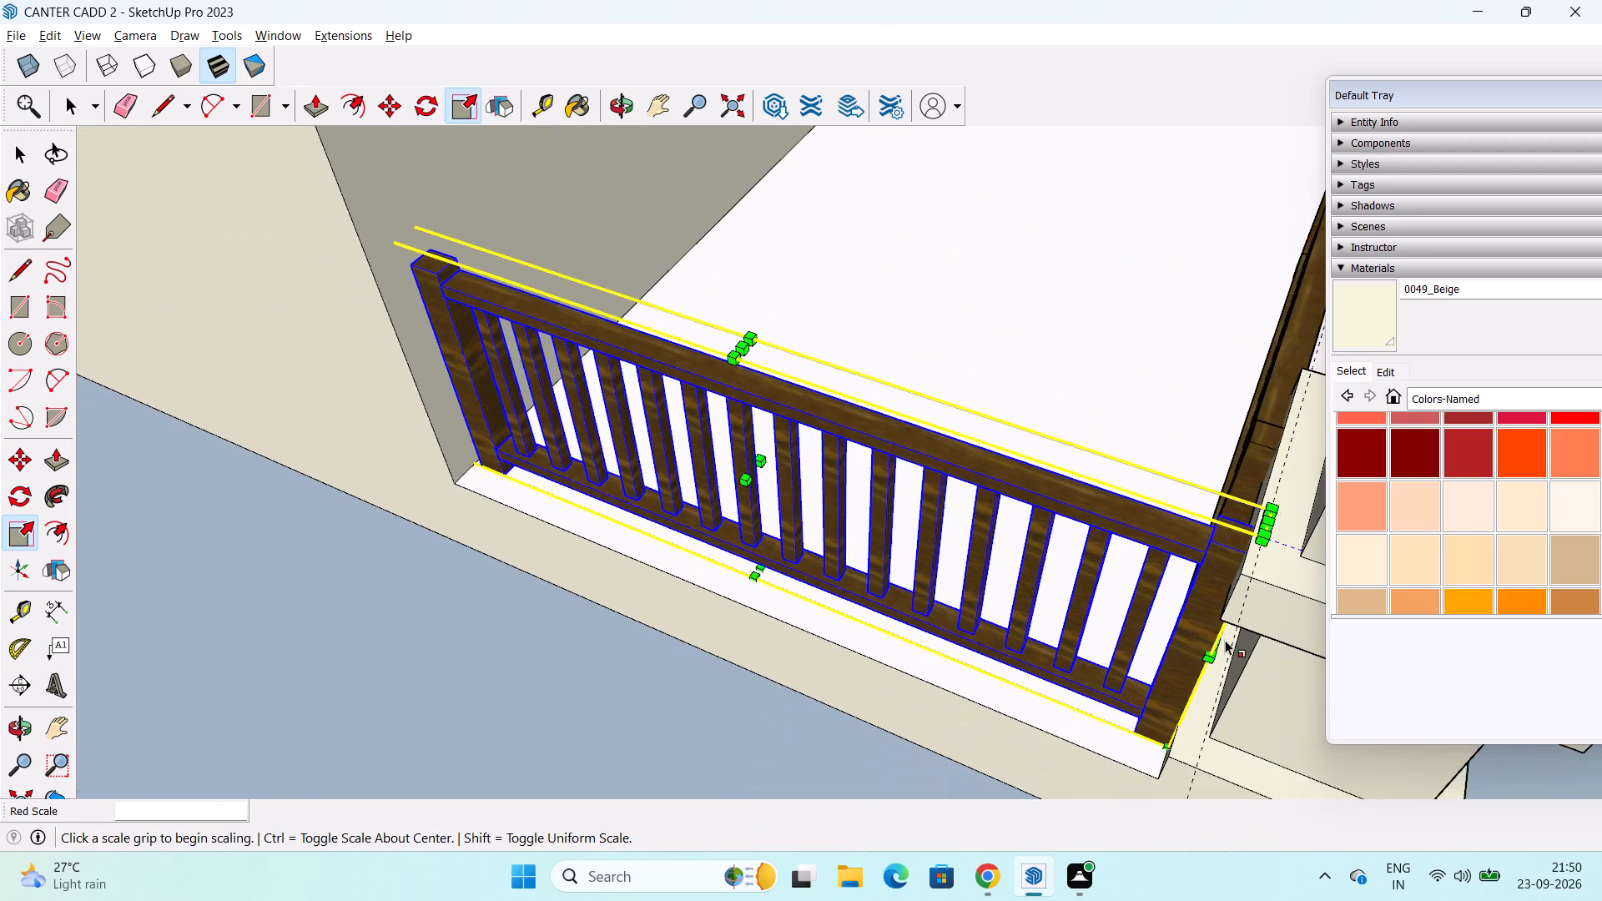
Scale the first railing lengthwise by about 1.04 toward the porch corner where it meets the railing copy.
{"action": "middle_click_drag", "start_coordinate": [1131, 594], "coordinate": [1, 330]}
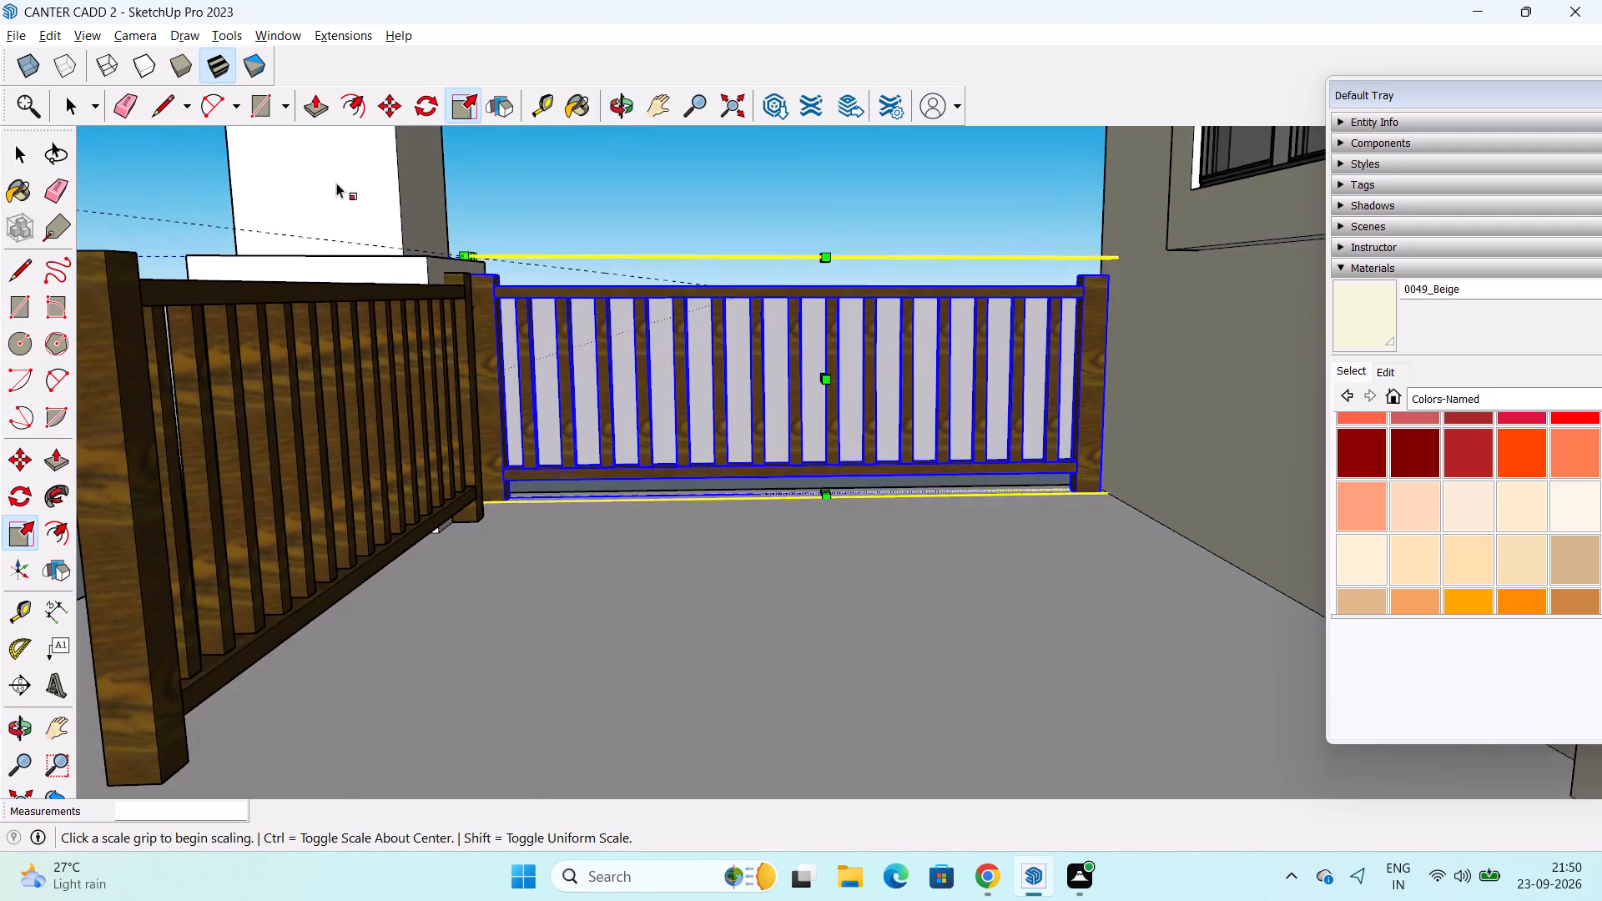
{"action": "scroll", "coordinate": [375, 143], "scroll_direction": "up", "scroll_amount": 6}
{"action": "scroll", "coordinate": [540, 401], "scroll_direction": "up", "scroll_amount": 2}
{"action": "middle_click_drag", "start_coordinate": [540, 401], "coordinate": [511, 420]}
{"action": "scroll", "coordinate": [511, 411], "scroll_direction": "down", "scroll_amount": 4}
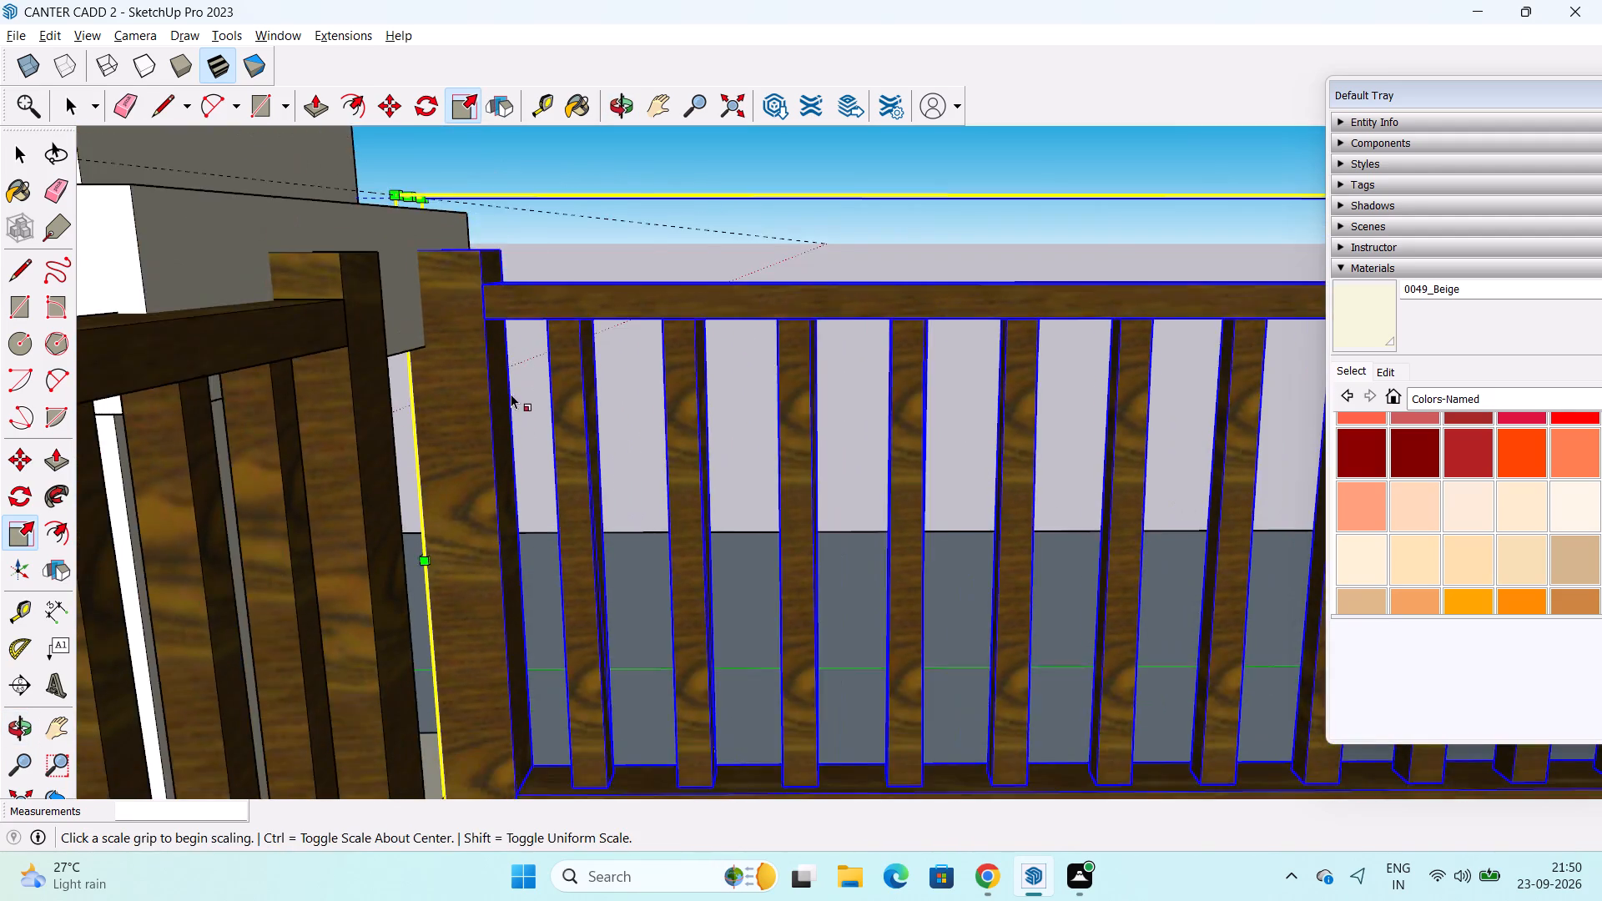
{"action": "scroll", "coordinate": [511, 394], "scroll_direction": "down", "scroll_amount": 3}
{"action": "middle_click_drag", "start_coordinate": [517, 388], "coordinate": [223, 419]}
{"action": "middle_click_drag", "start_coordinate": [555, 396], "coordinate": [659, 405]}
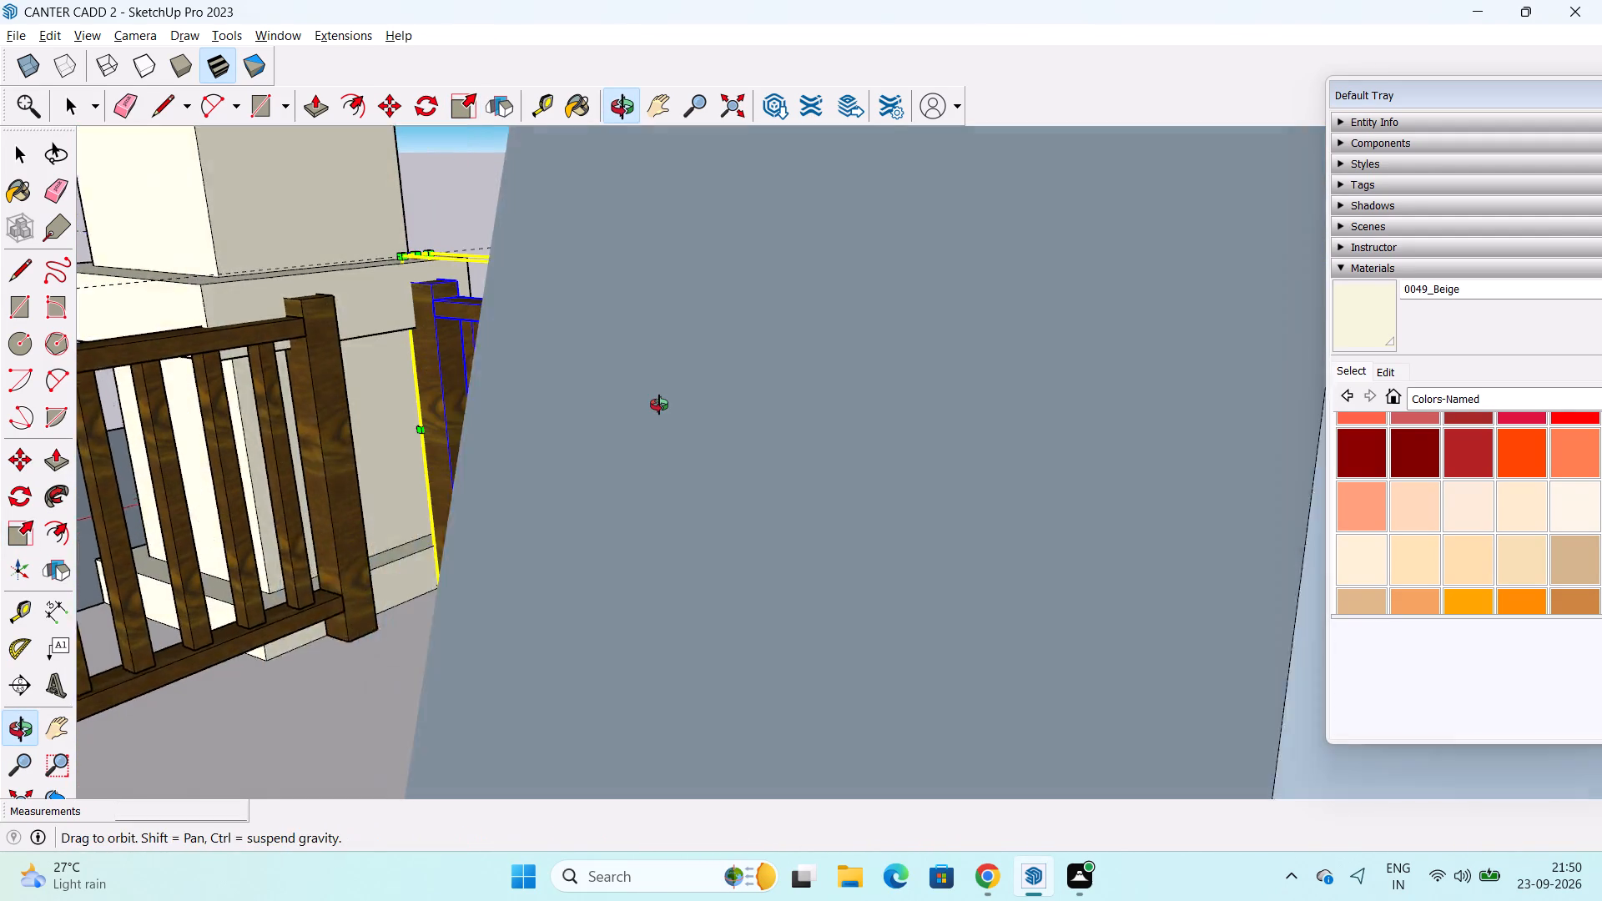
{"action": "middle_click_drag", "start_coordinate": [659, 405], "coordinate": [662, 405]}
{"action": "middle_click_drag", "start_coordinate": [426, 360], "coordinate": [536, 390], "text": "shift"}
{"action": "middle_click_drag", "start_coordinate": [461, 445], "coordinate": [496, 471]}
{"action": "scroll", "coordinate": [370, 440], "scroll_direction": "up", "scroll_amount": 3}
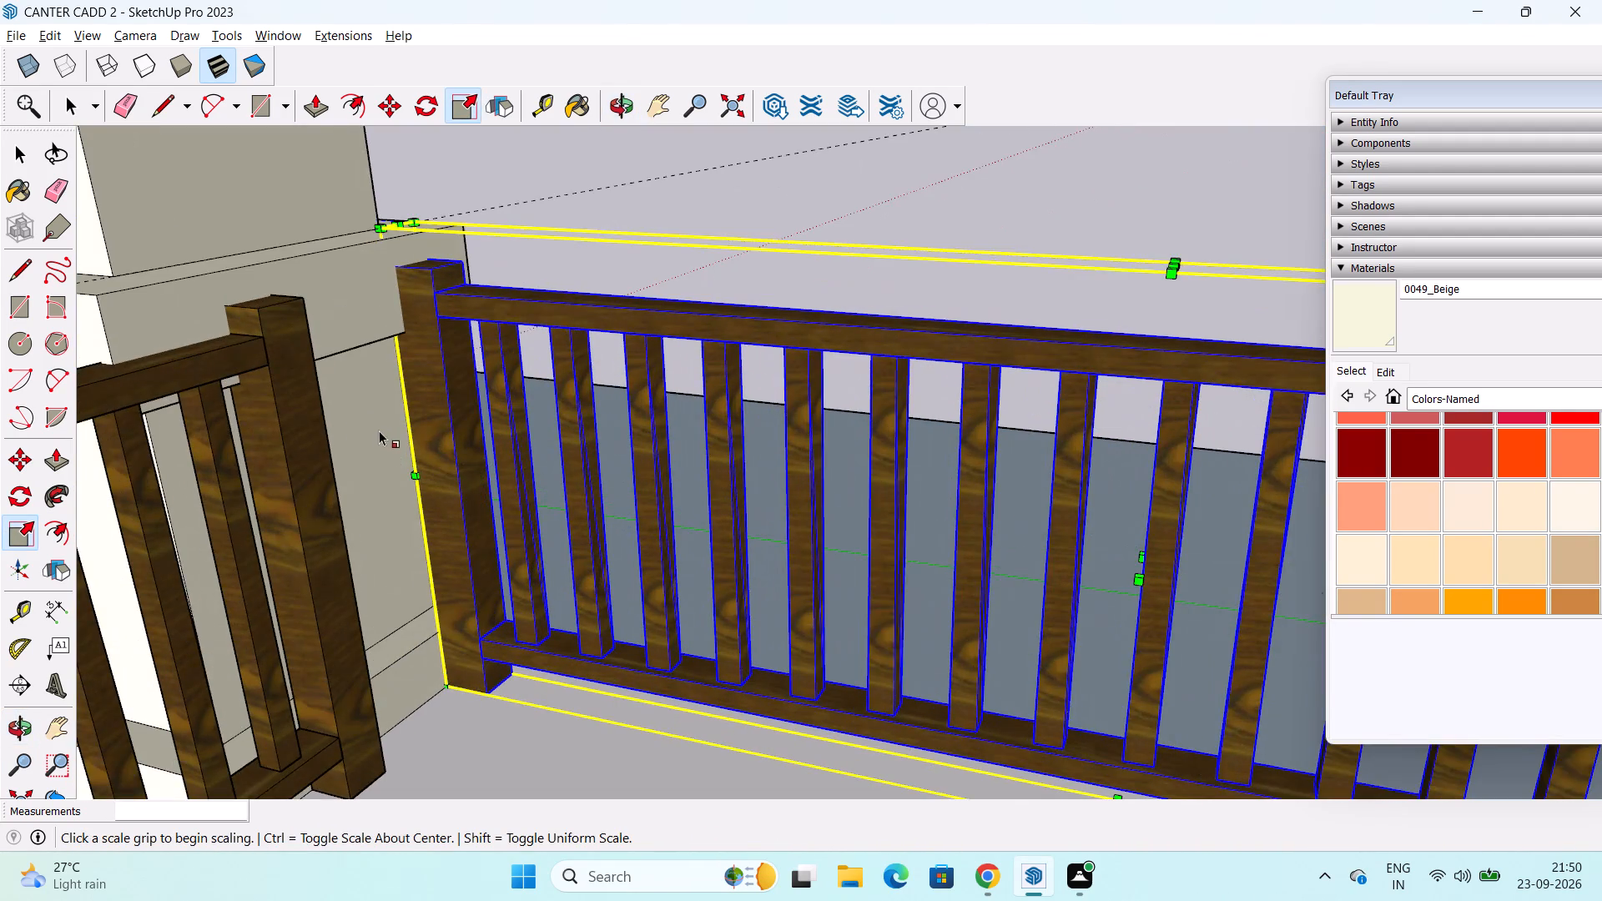
{"action": "middle_click_drag", "start_coordinate": [384, 425], "coordinate": [139, 451]}
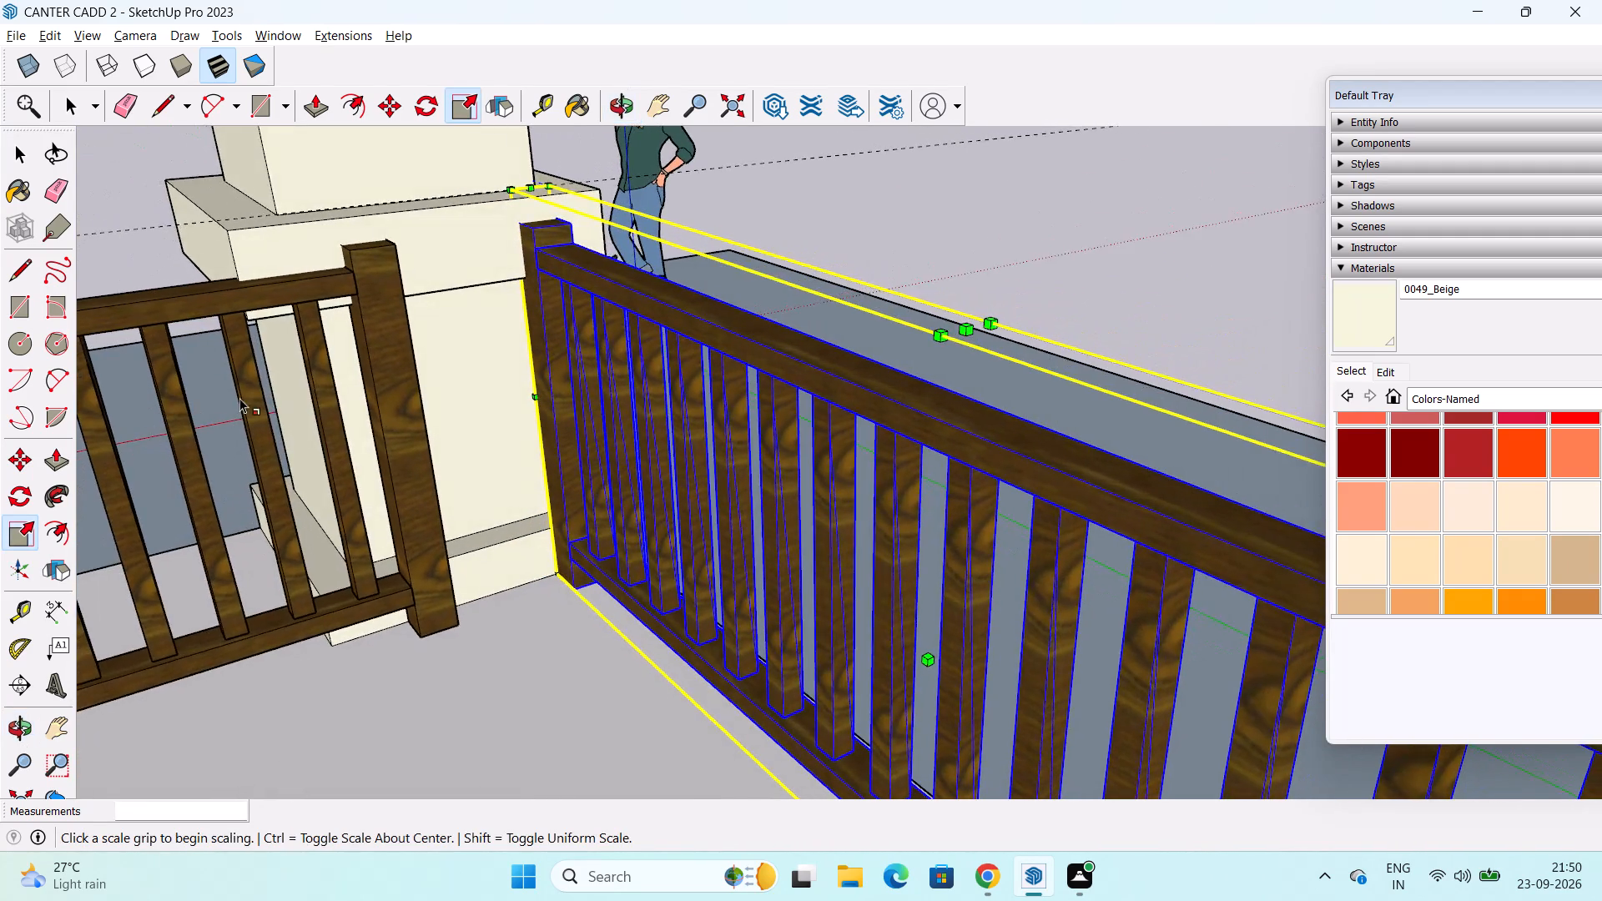
{"action": "scroll", "coordinate": [509, 380], "scroll_direction": "up", "scroll_amount": 5}
{"action": "middle_click_drag", "start_coordinate": [508, 379], "coordinate": [409, 401]}
{"action": "left_click", "coordinate": [320, 410]}
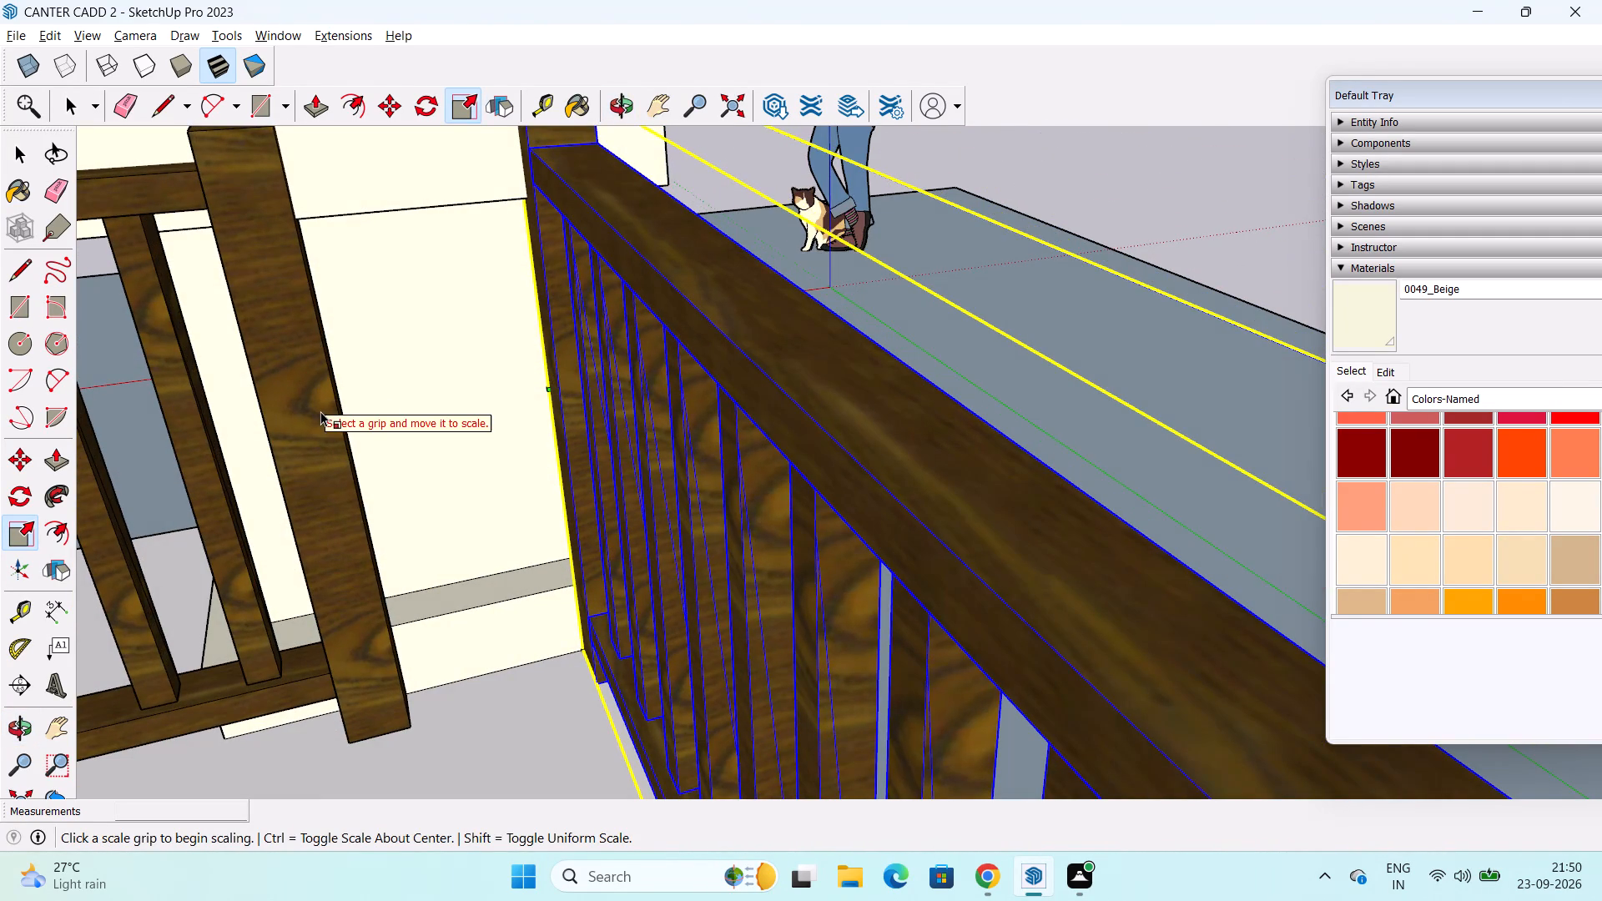
{"action": "key", "text": "space"}
{"action": "left_click", "coordinate": [287, 489]}
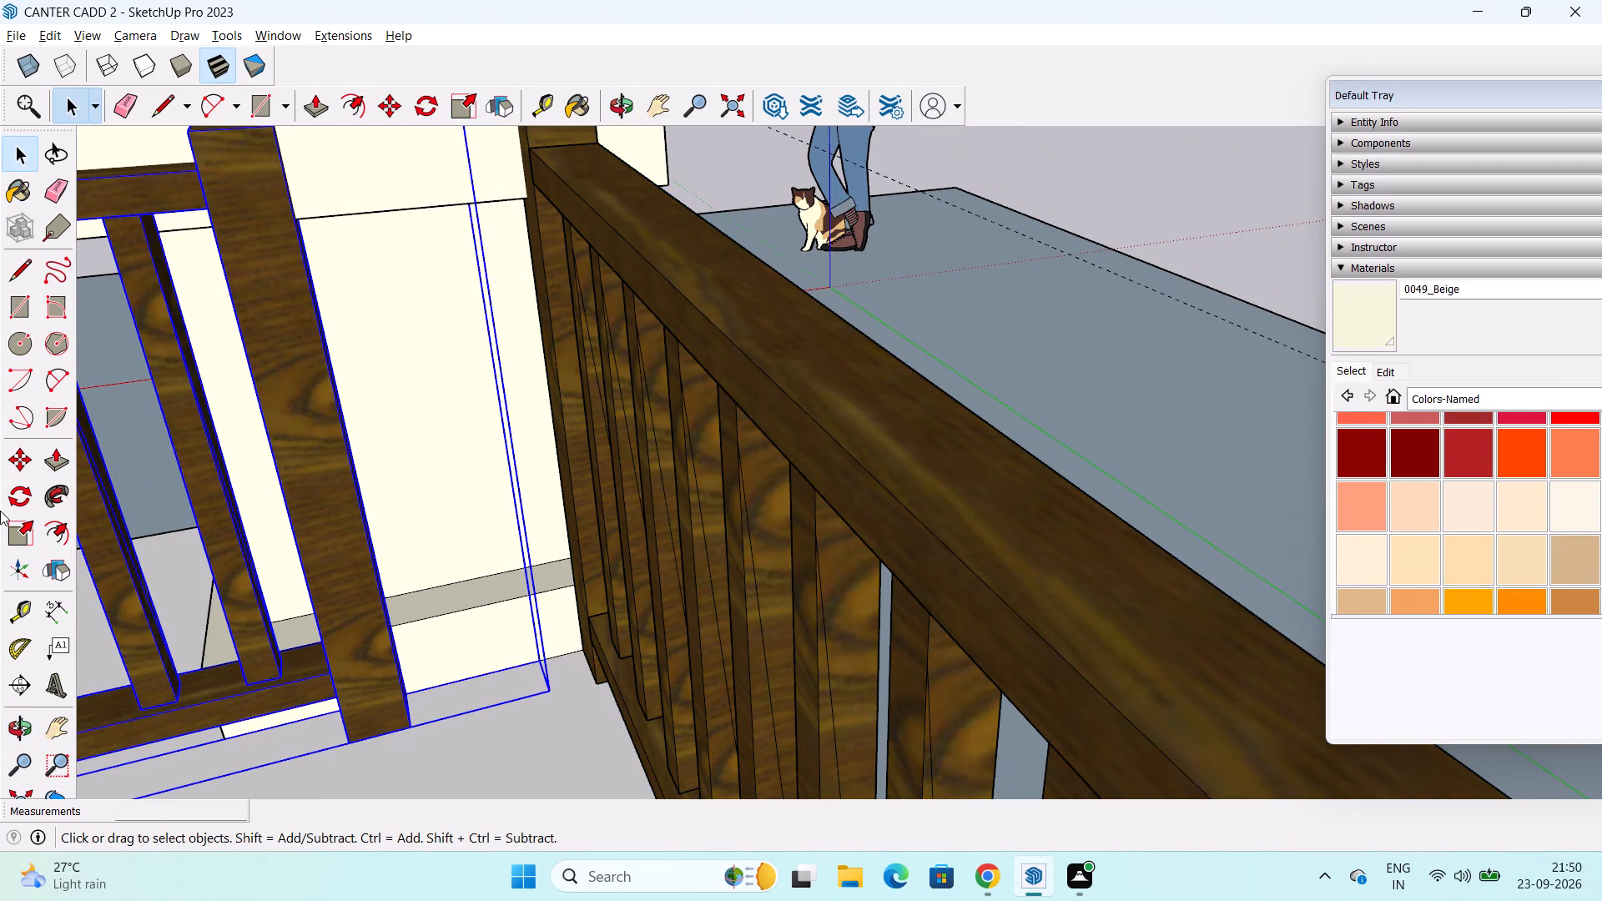
{"action": "left_click", "coordinate": [7, 526]}
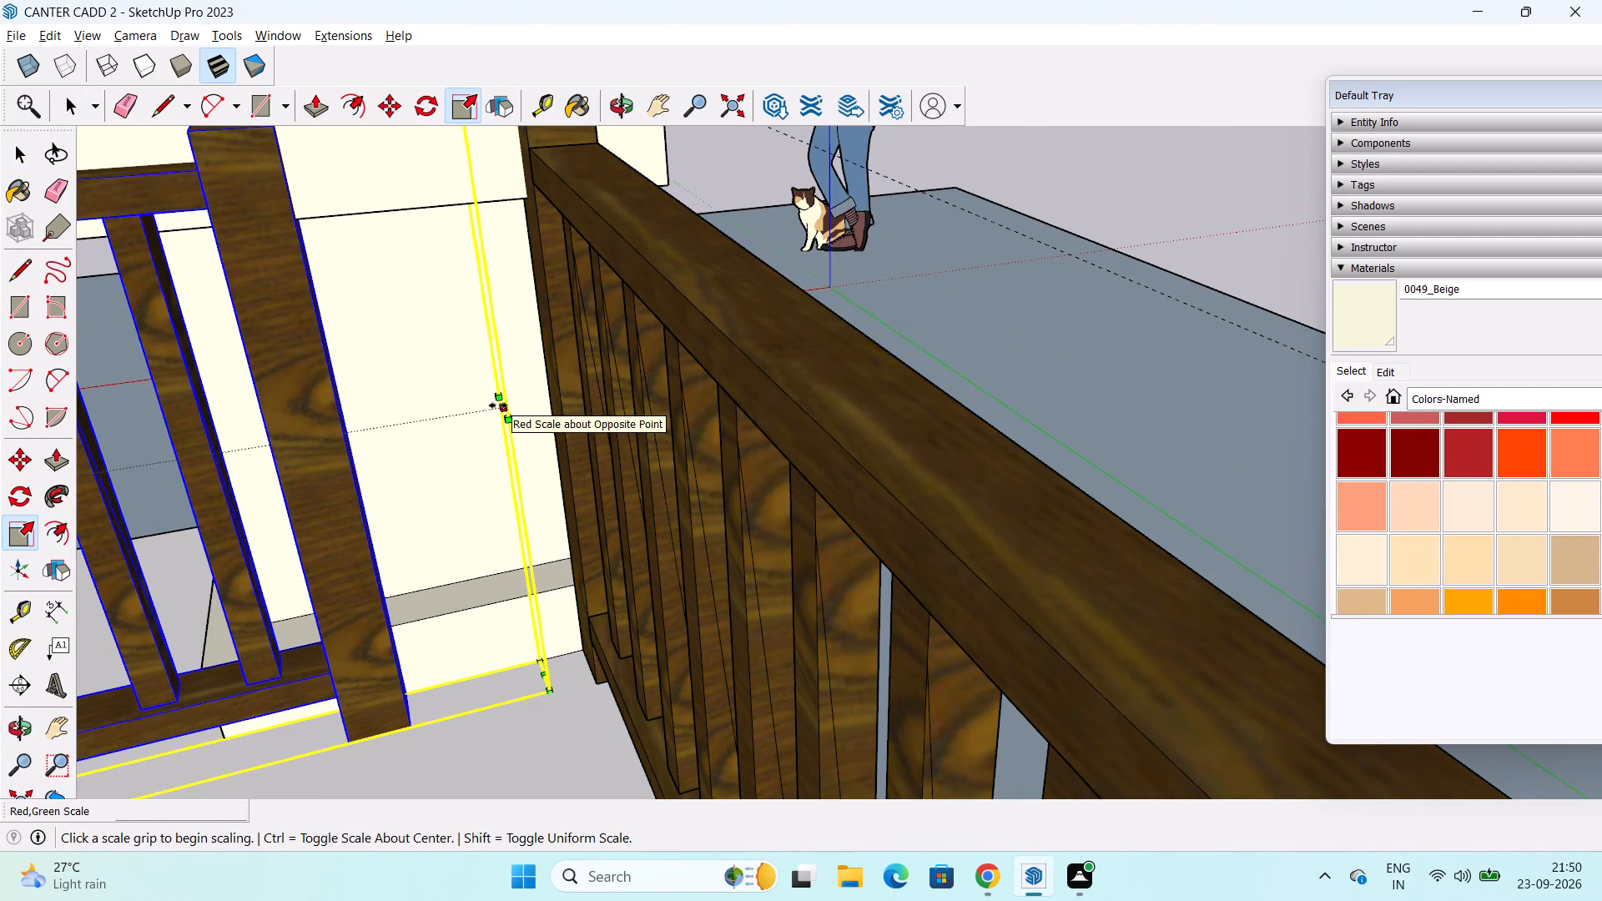
{"action": "left_click_drag", "start_coordinate": [498, 405], "coordinate": [631, 397]}
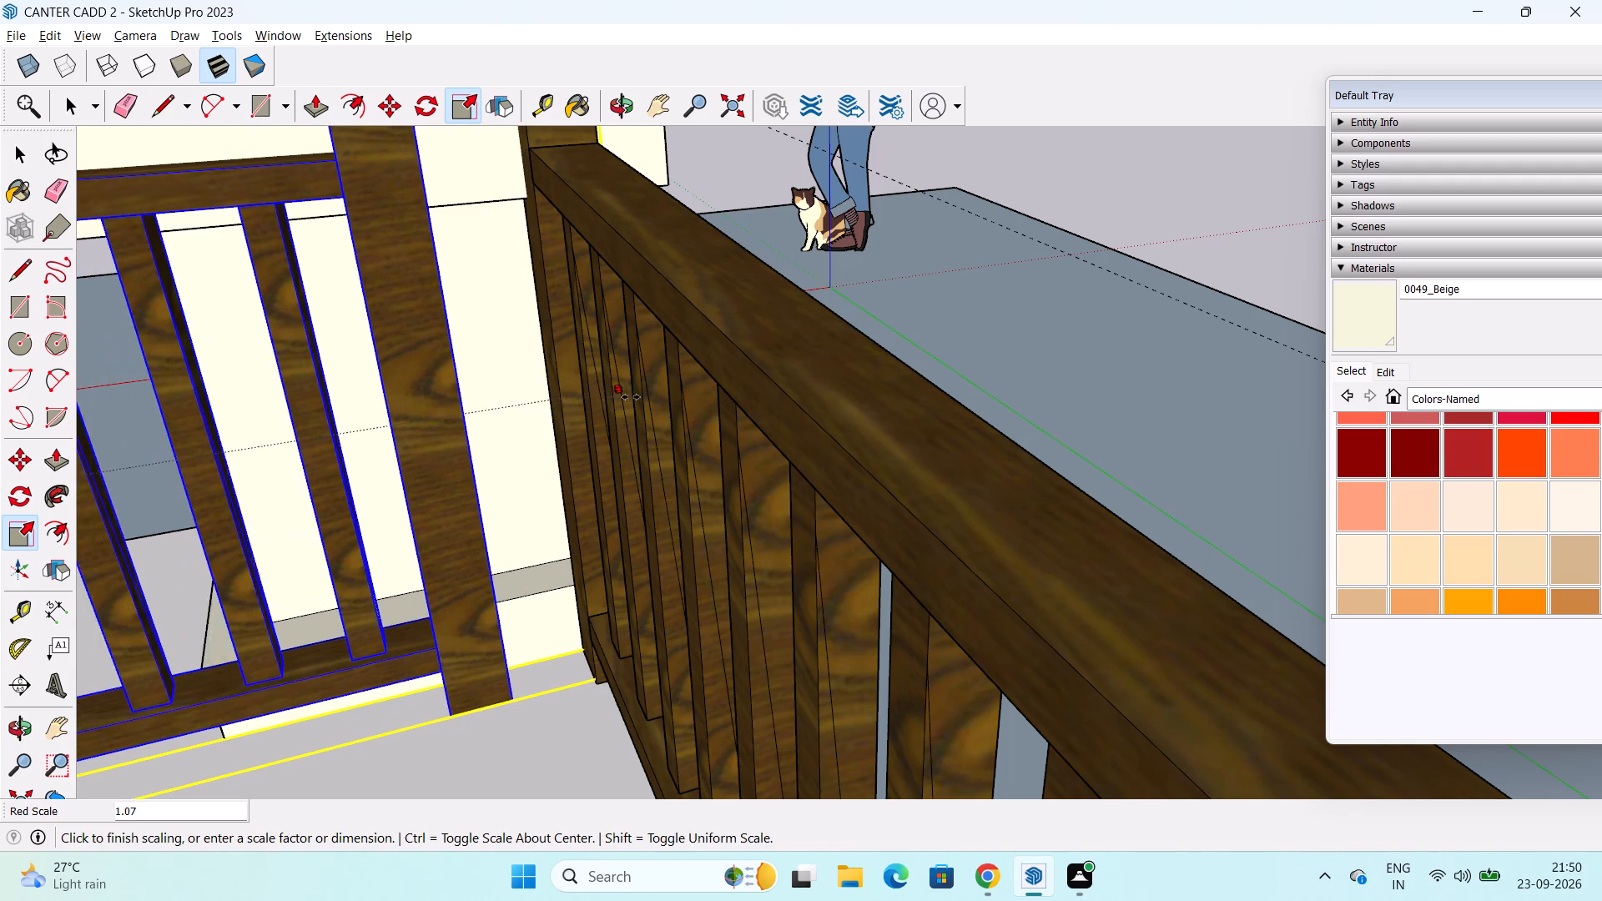
{"action": "left_click_drag", "start_coordinate": [631, 397], "coordinate": [676, 397]}
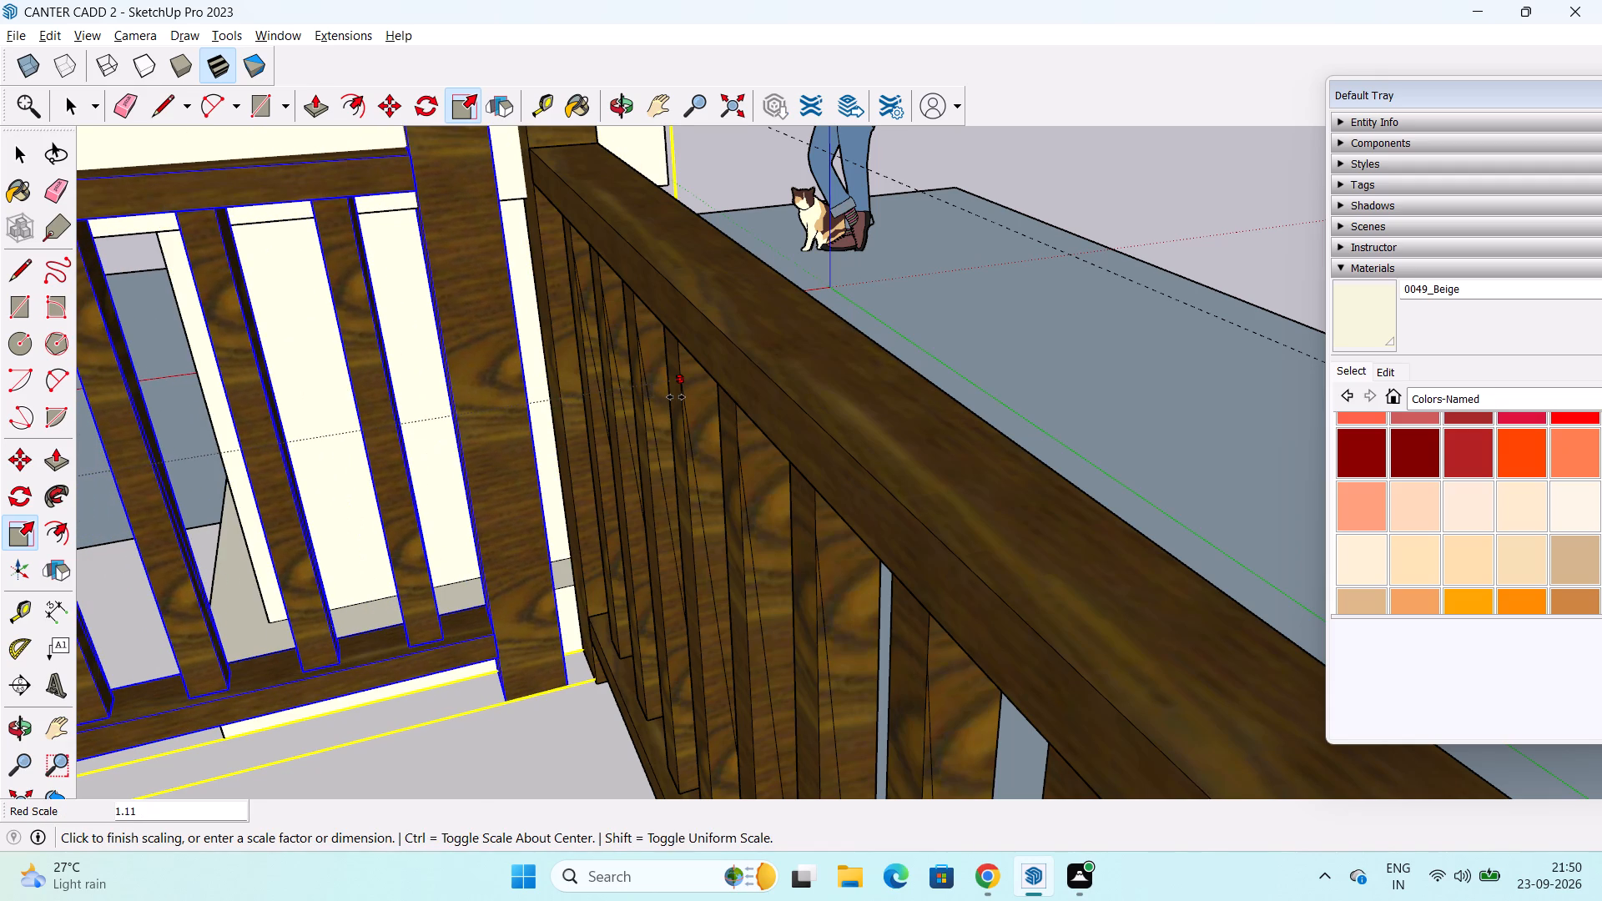
{"action": "left_click_drag", "start_coordinate": [676, 397], "coordinate": [720, 400]}
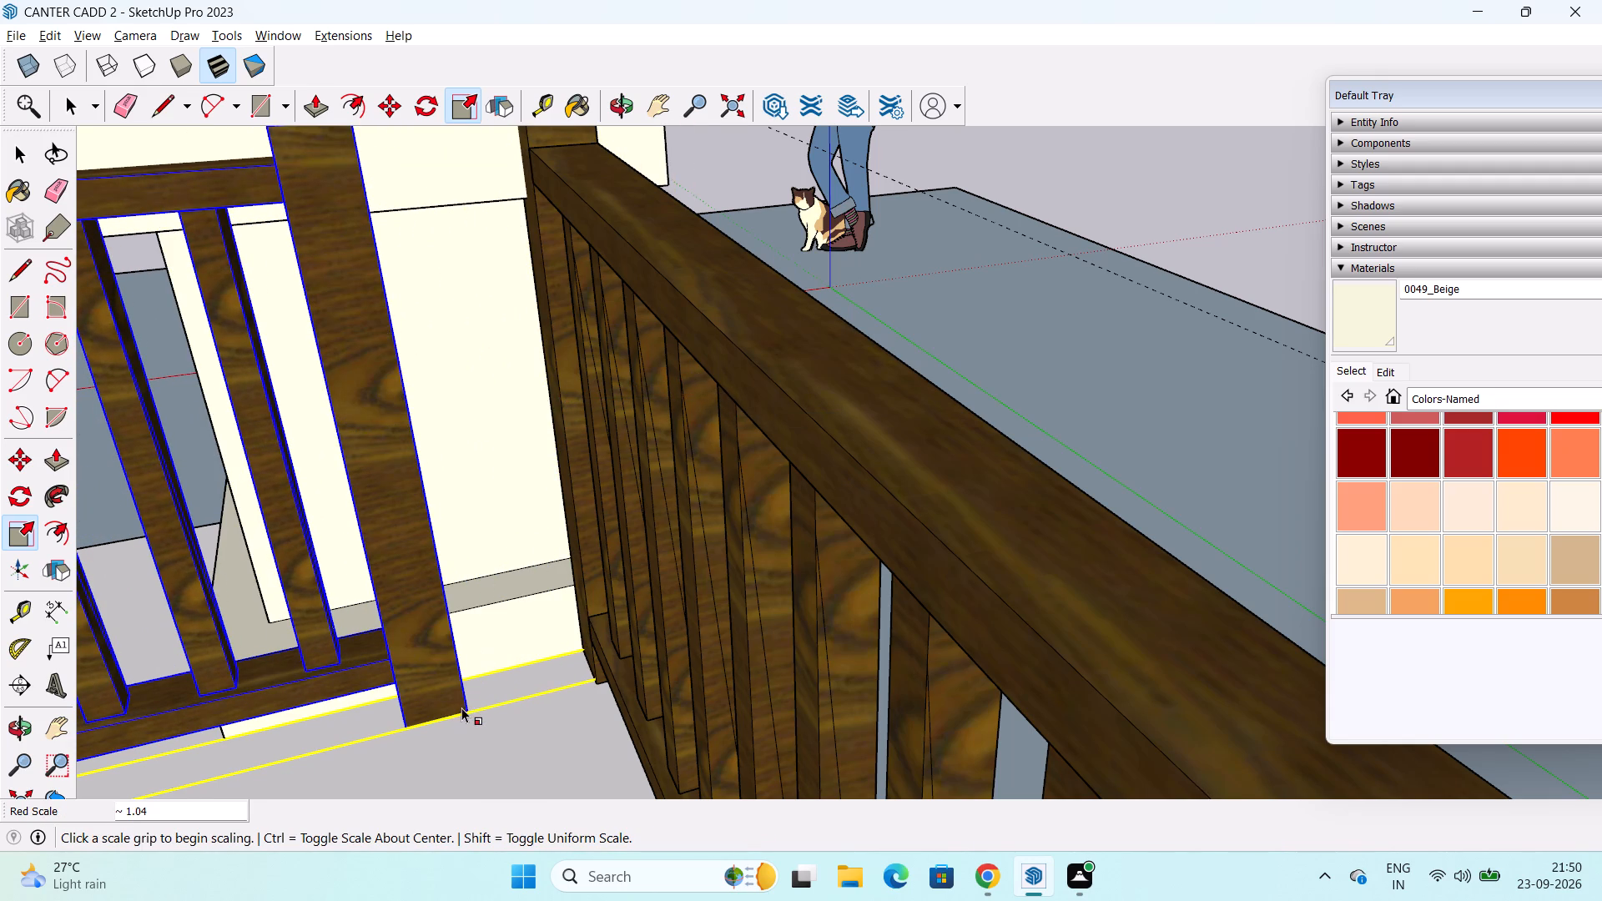
Move the first railing by its end post's bottom corner about 9 3/16" onto the bottom corner of the side railing.
{"action": "key", "text": "space"}
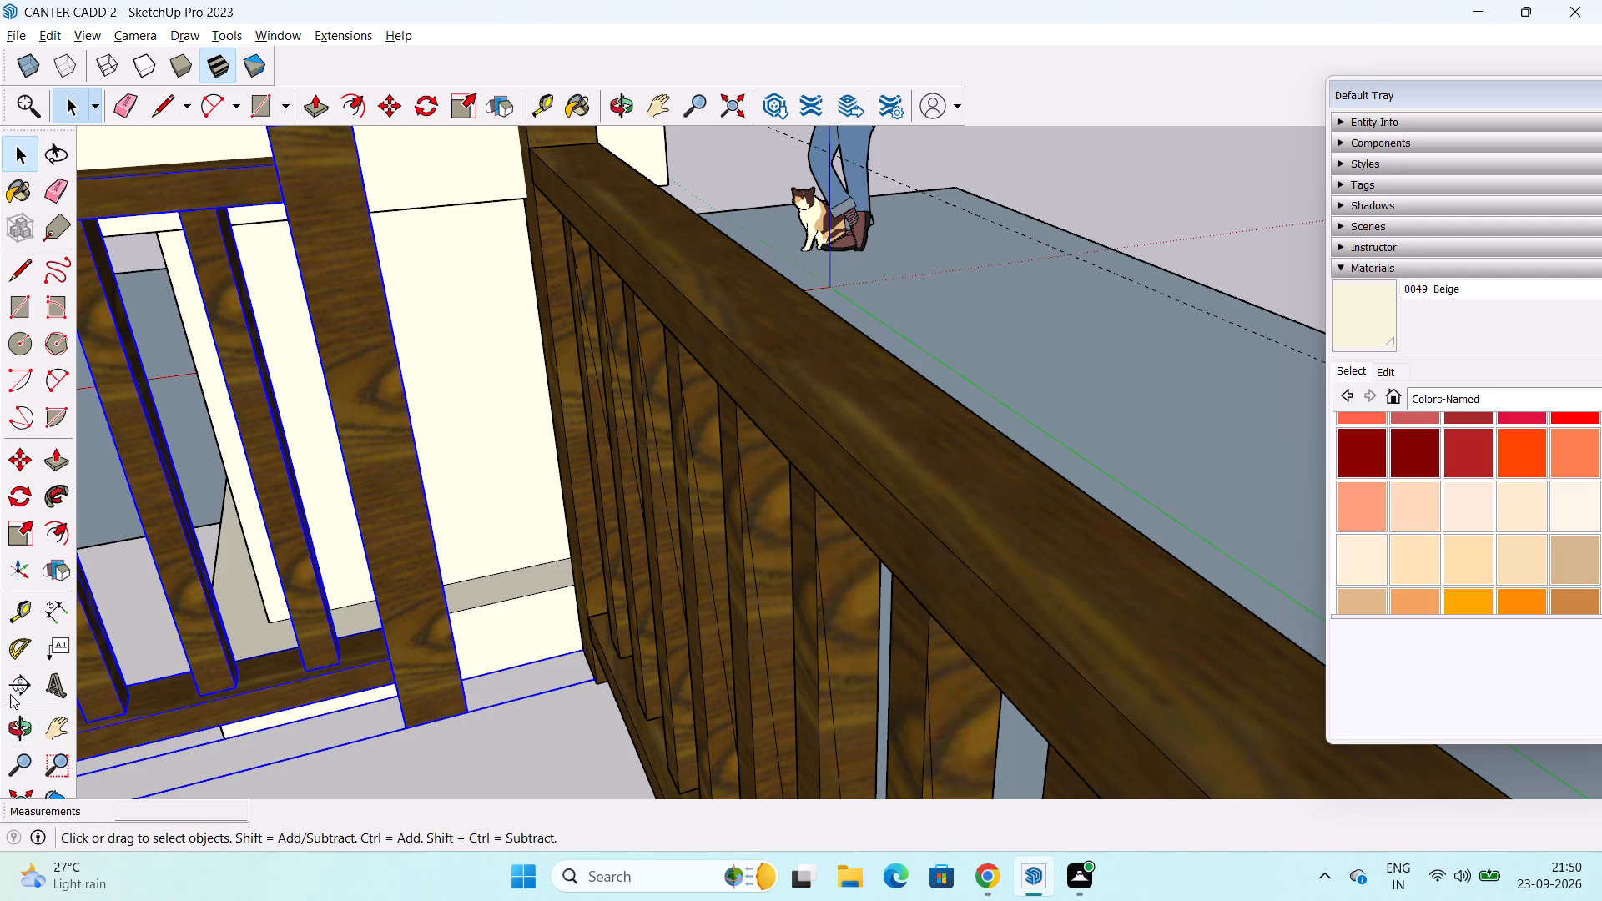
{"action": "left_click", "coordinate": [18, 465]}
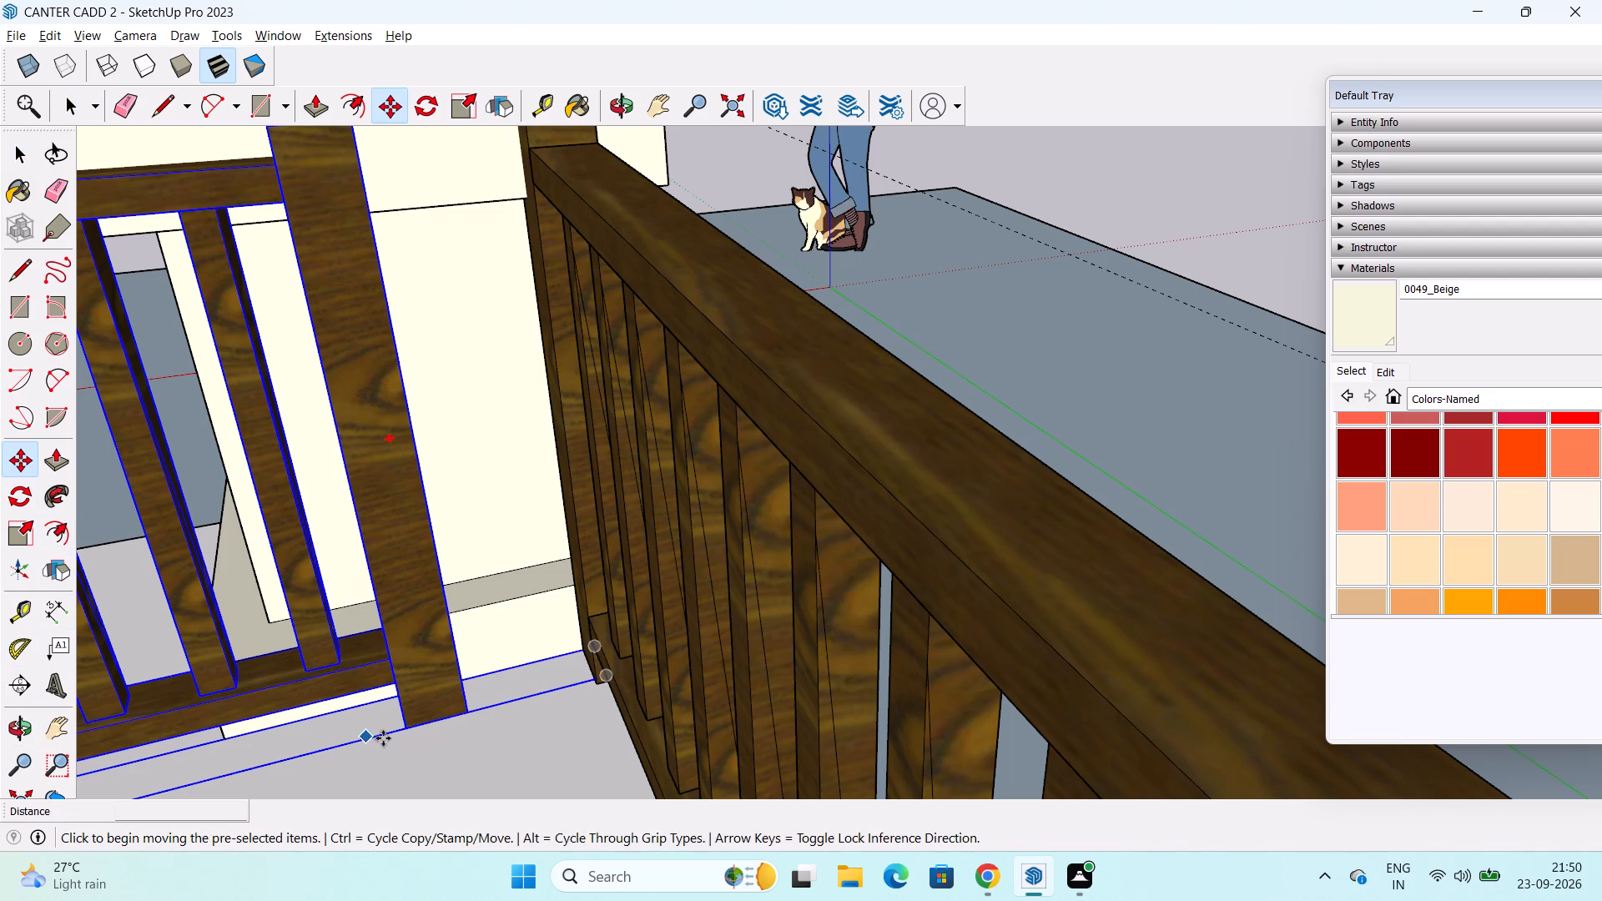
{"action": "left_click", "coordinate": [468, 709]}
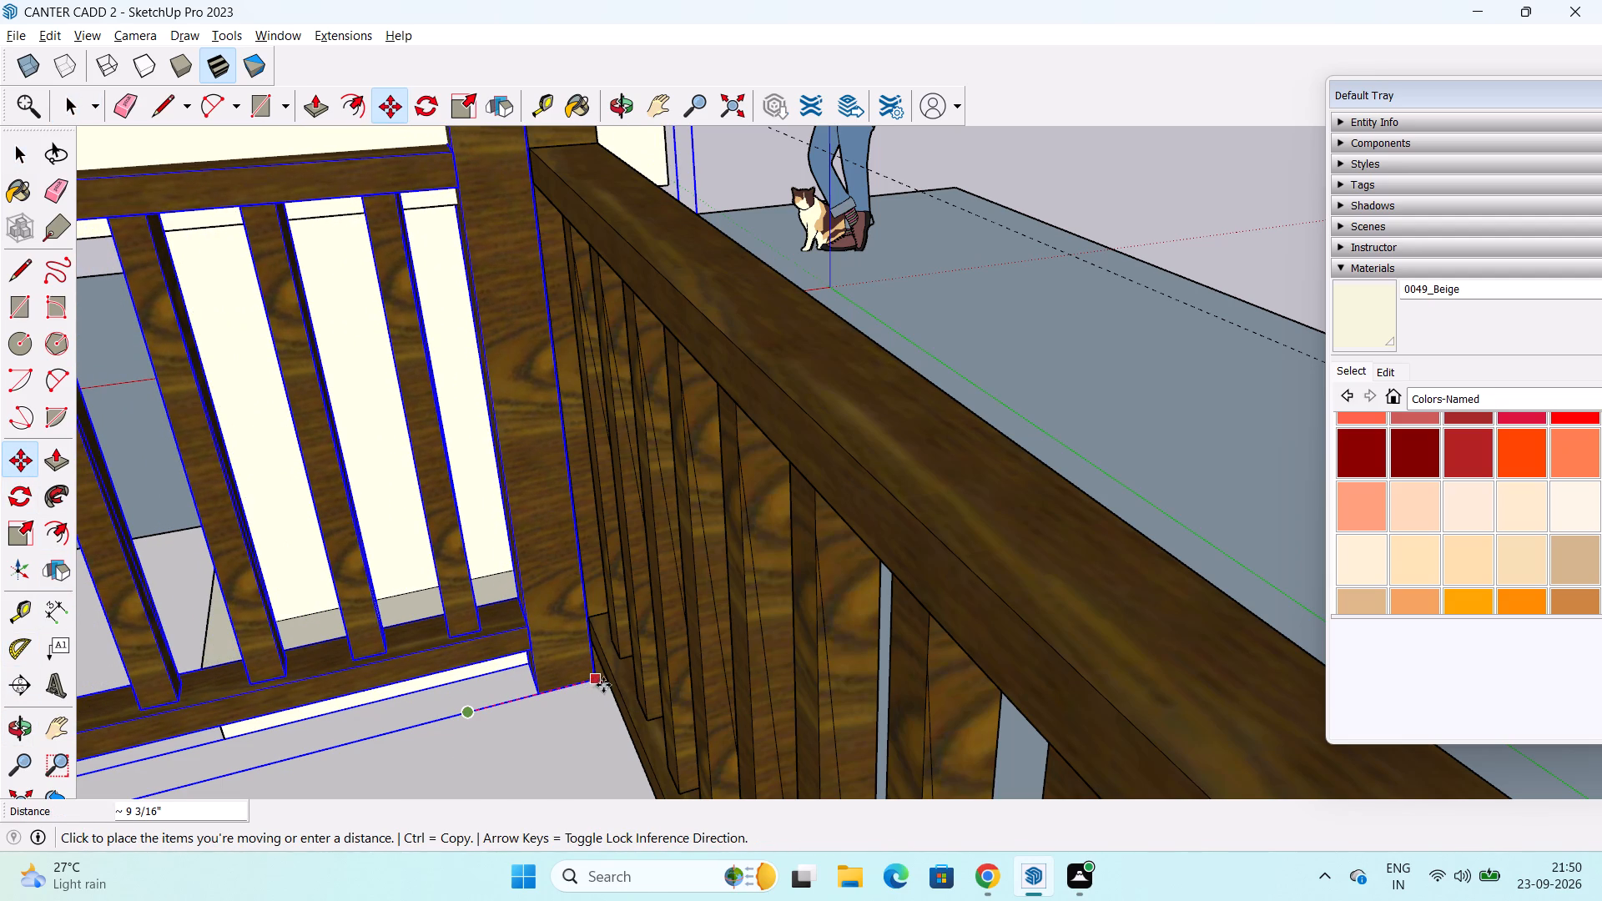
{"action": "left_click", "coordinate": [603, 685]}
{"action": "scroll", "coordinate": [516, 651], "scroll_direction": "down", "scroll_amount": 11}
{"action": "key", "text": "space"}
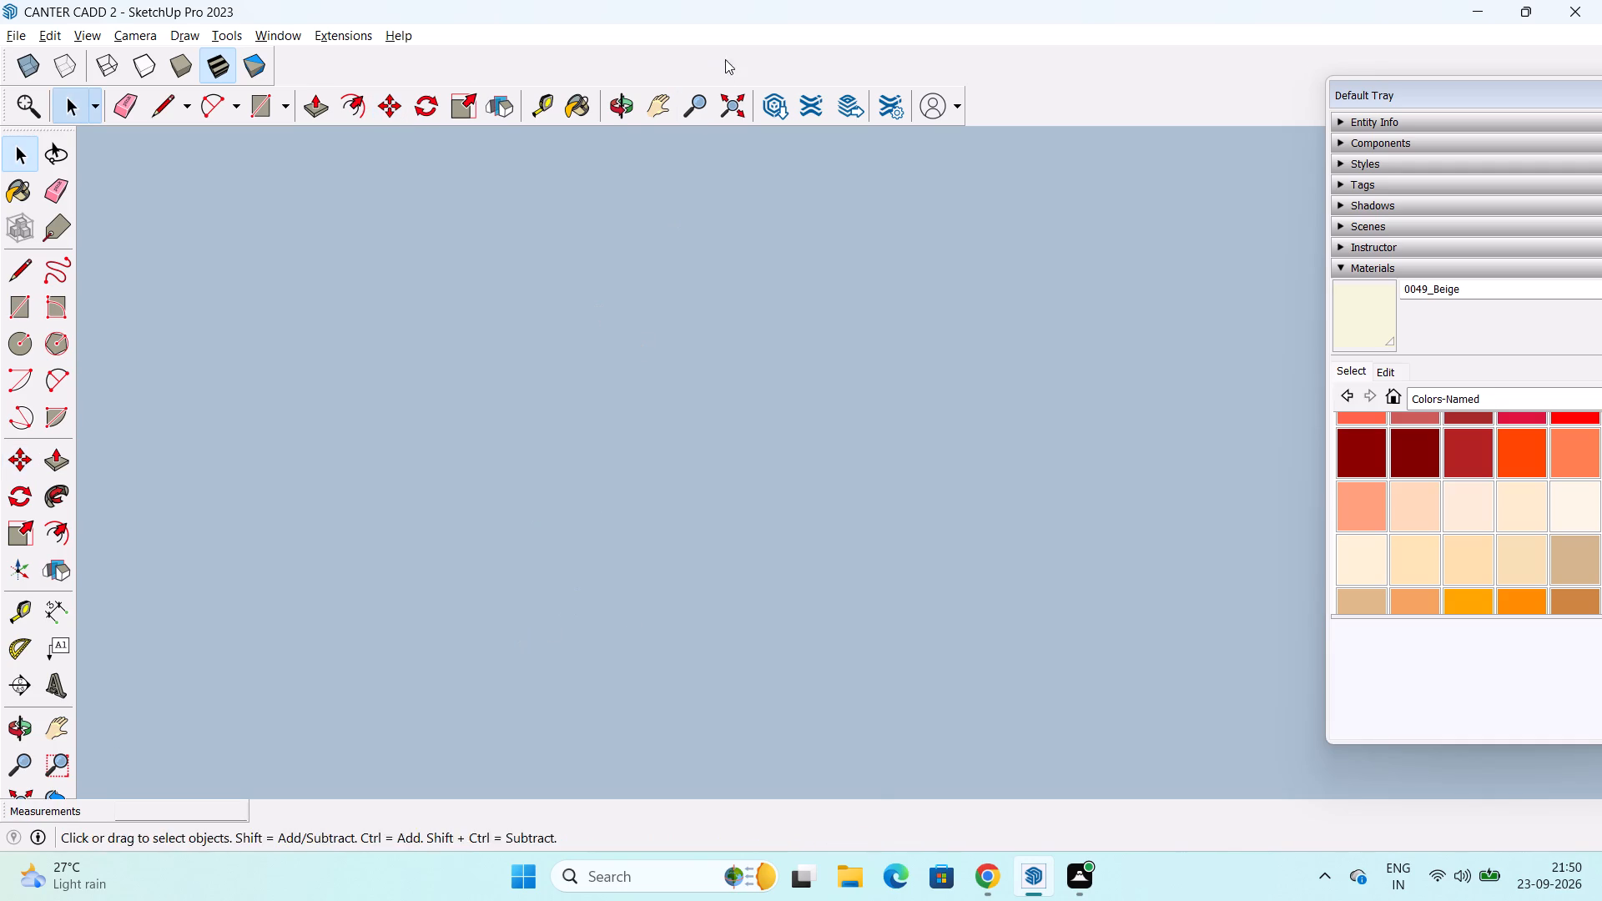
Scale the front railing lengthwise by about 1.32 along the porch front, away from the corner column.
{"action": "left_click", "coordinate": [733, 99]}
{"action": "scroll", "coordinate": [591, 490], "scroll_direction": "down", "scroll_amount": 3}
{"action": "middle_click_drag", "start_coordinate": [591, 490], "coordinate": [1005, 488]}
{"action": "middle_click_drag", "start_coordinate": [560, 606], "coordinate": [787, 596]}
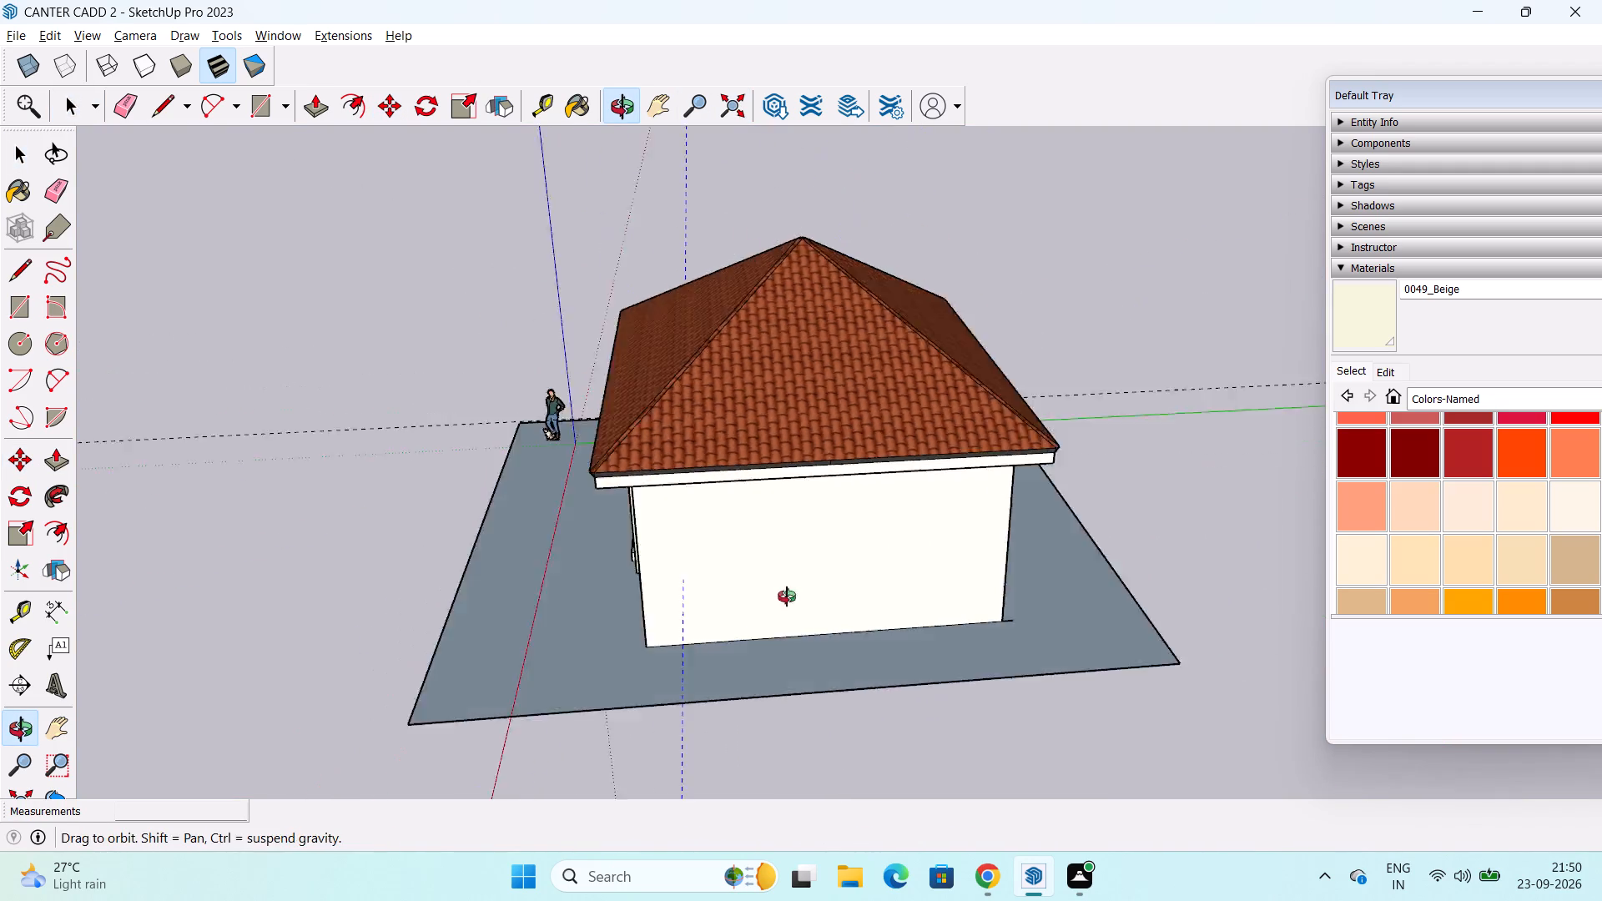
{"action": "middle_click_drag", "start_coordinate": [787, 596], "coordinate": [966, 594]}
{"action": "middle_click_drag", "start_coordinate": [677, 605], "coordinate": [1052, 561]}
{"action": "scroll", "coordinate": [617, 633], "scroll_direction": "up", "scroll_amount": 6}
{"action": "middle_click_drag", "start_coordinate": [639, 588], "coordinate": [582, 520]}
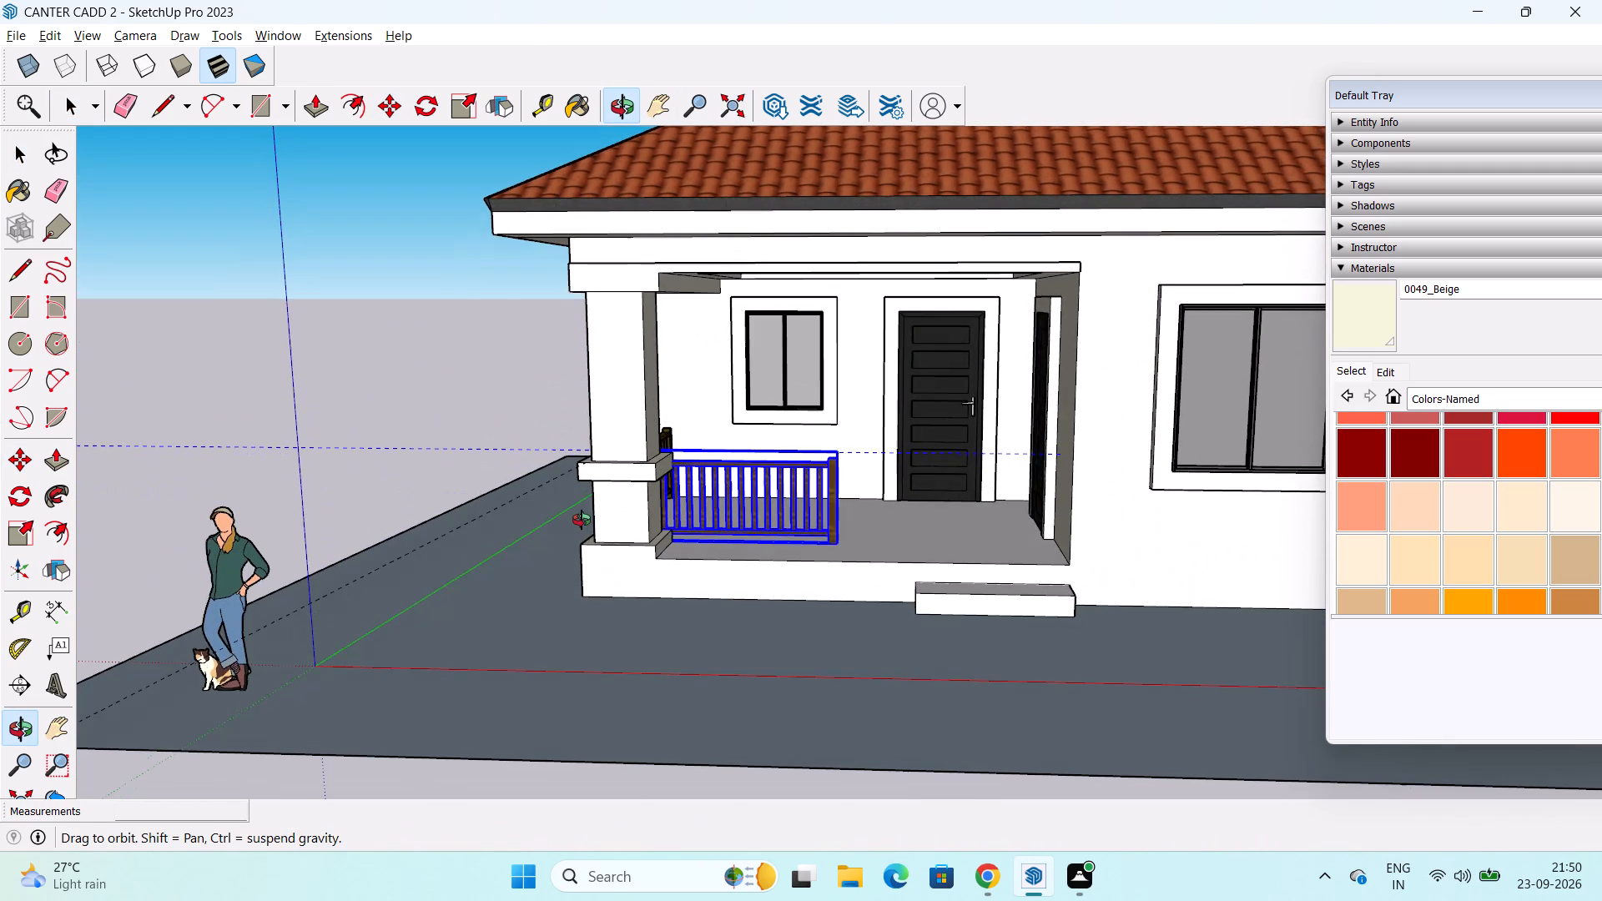
{"action": "middle_click_drag", "start_coordinate": [582, 520], "coordinate": [582, 536]}
{"action": "middle_click_drag", "start_coordinate": [461, 549], "coordinate": [229, 580]}
{"action": "left_click", "coordinate": [26, 537]}
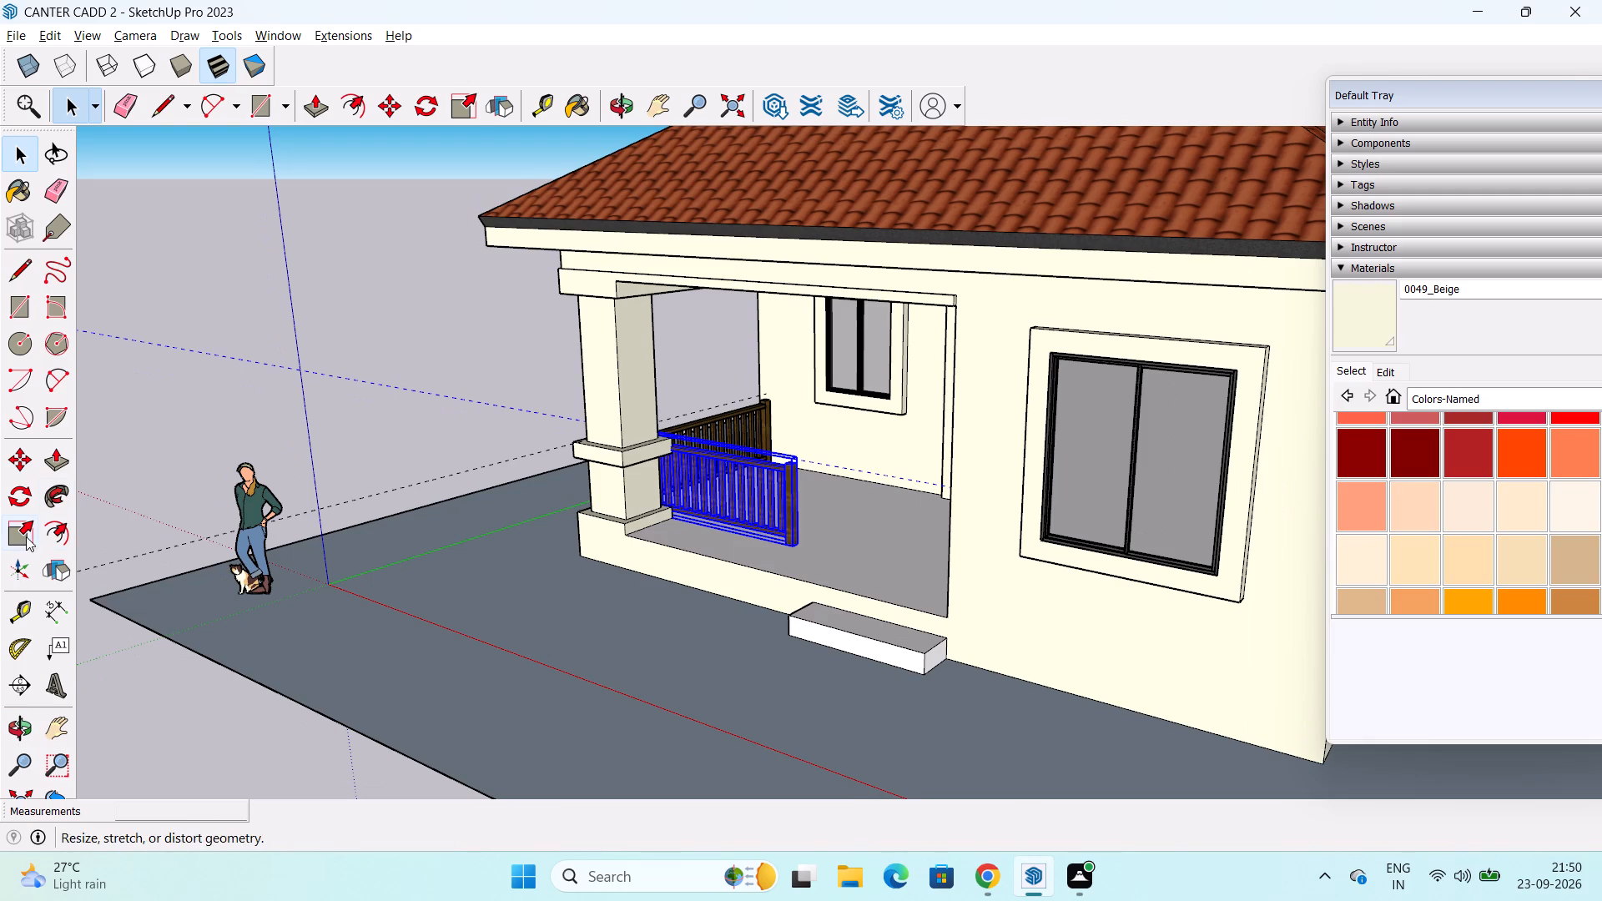
{"action": "scroll", "coordinate": [874, 508], "scroll_direction": "up", "scroll_amount": 5}
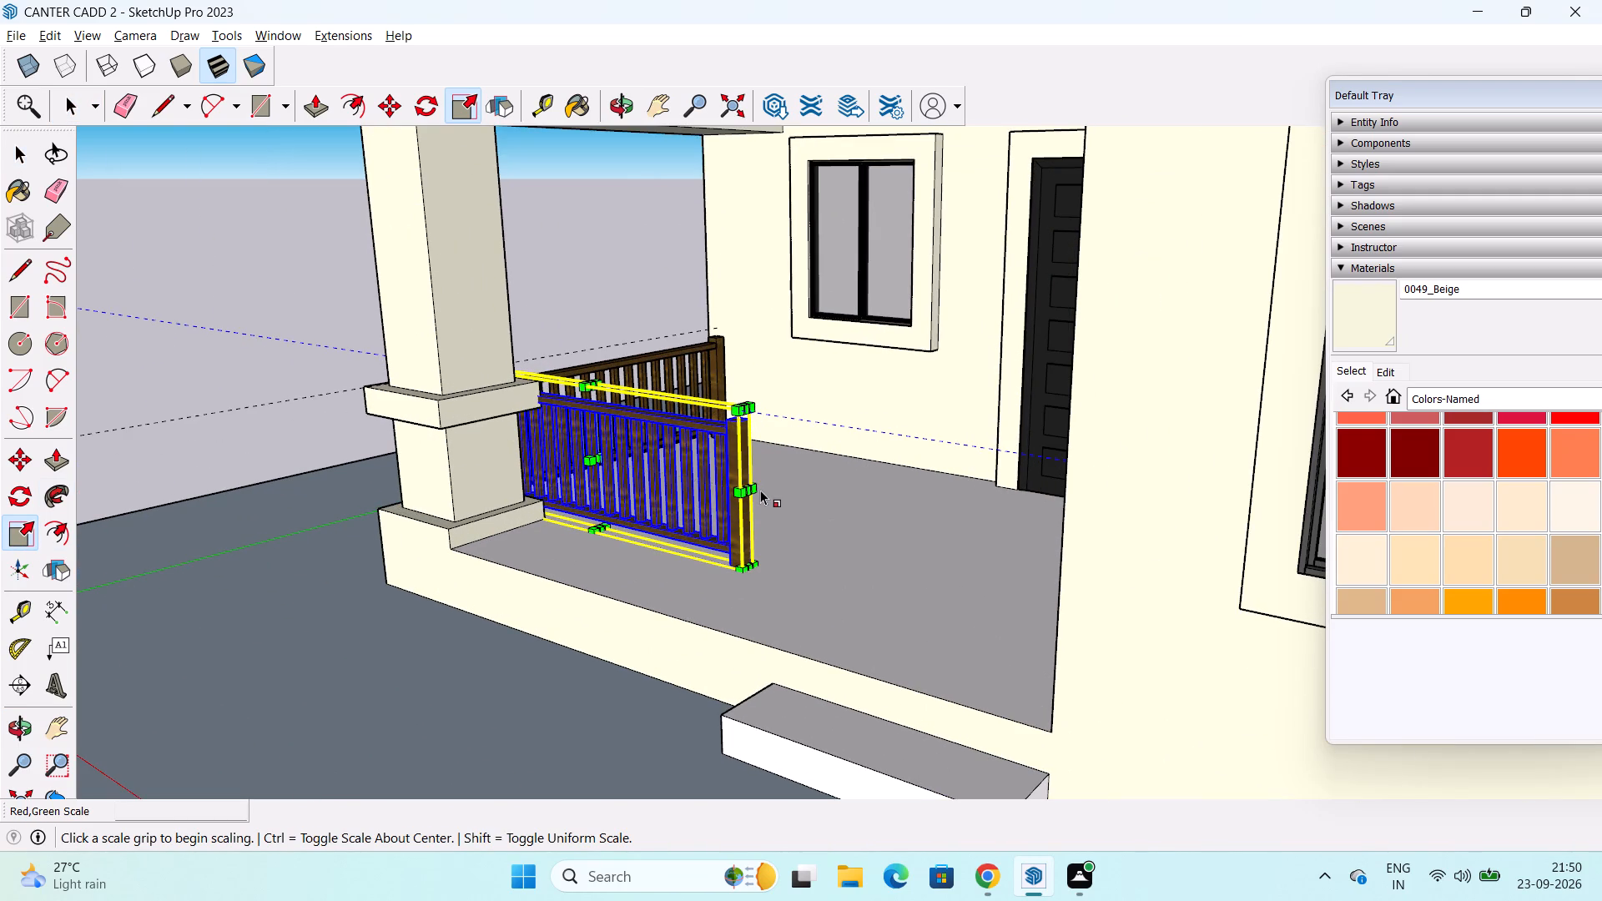
{"action": "left_click_drag", "start_coordinate": [755, 493], "coordinate": [783, 505]}
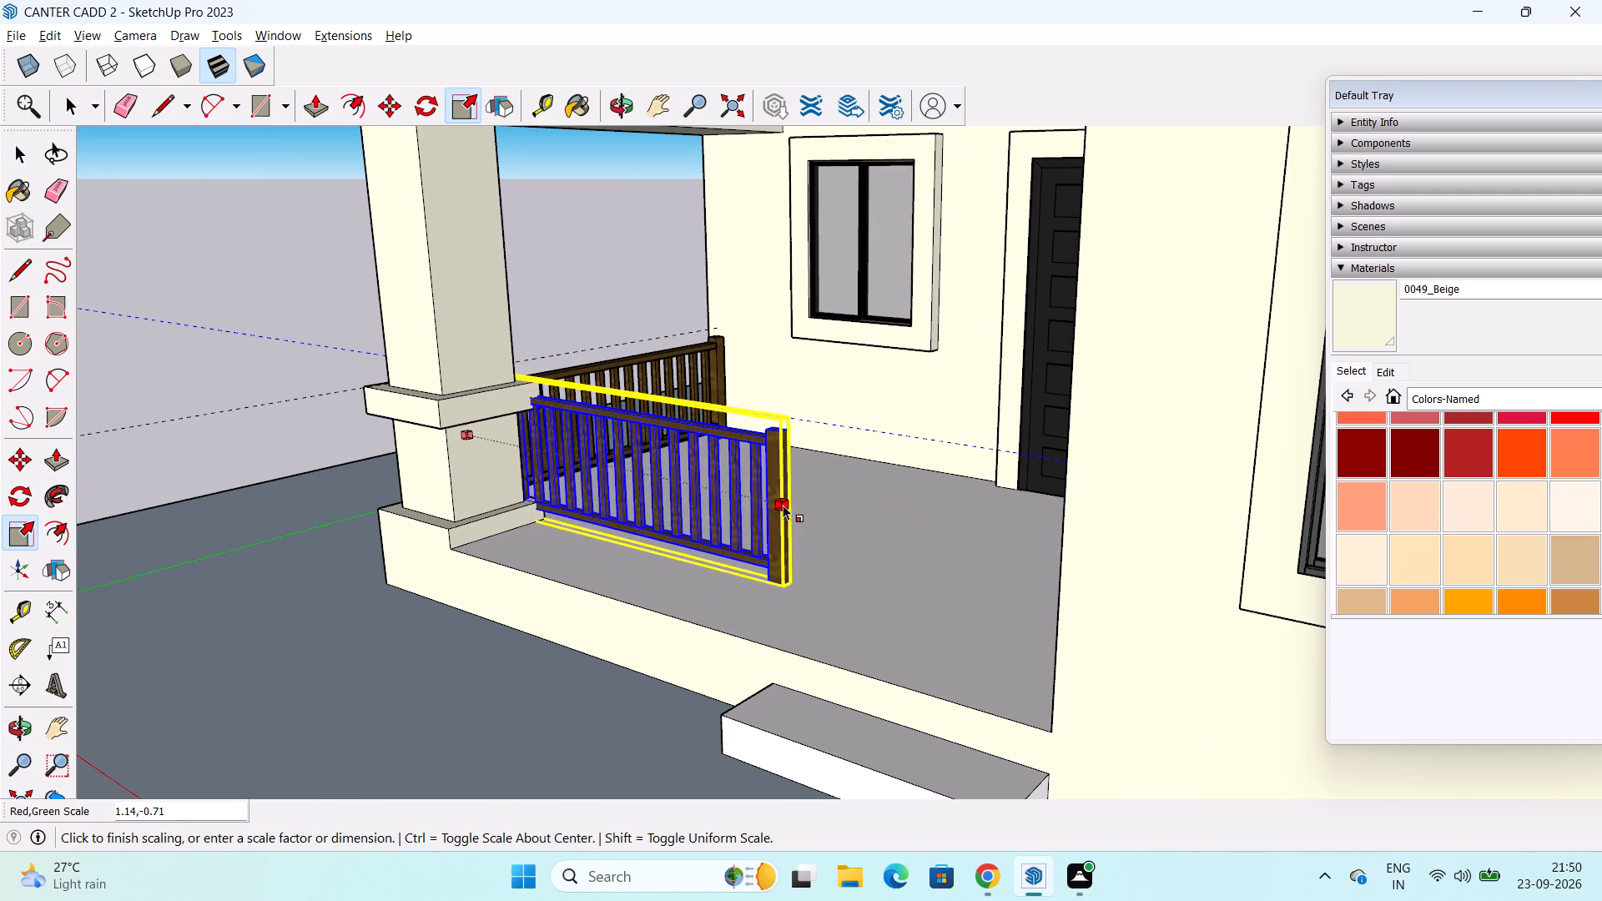
{"action": "left_click_drag", "start_coordinate": [783, 505], "coordinate": [847, 519]}
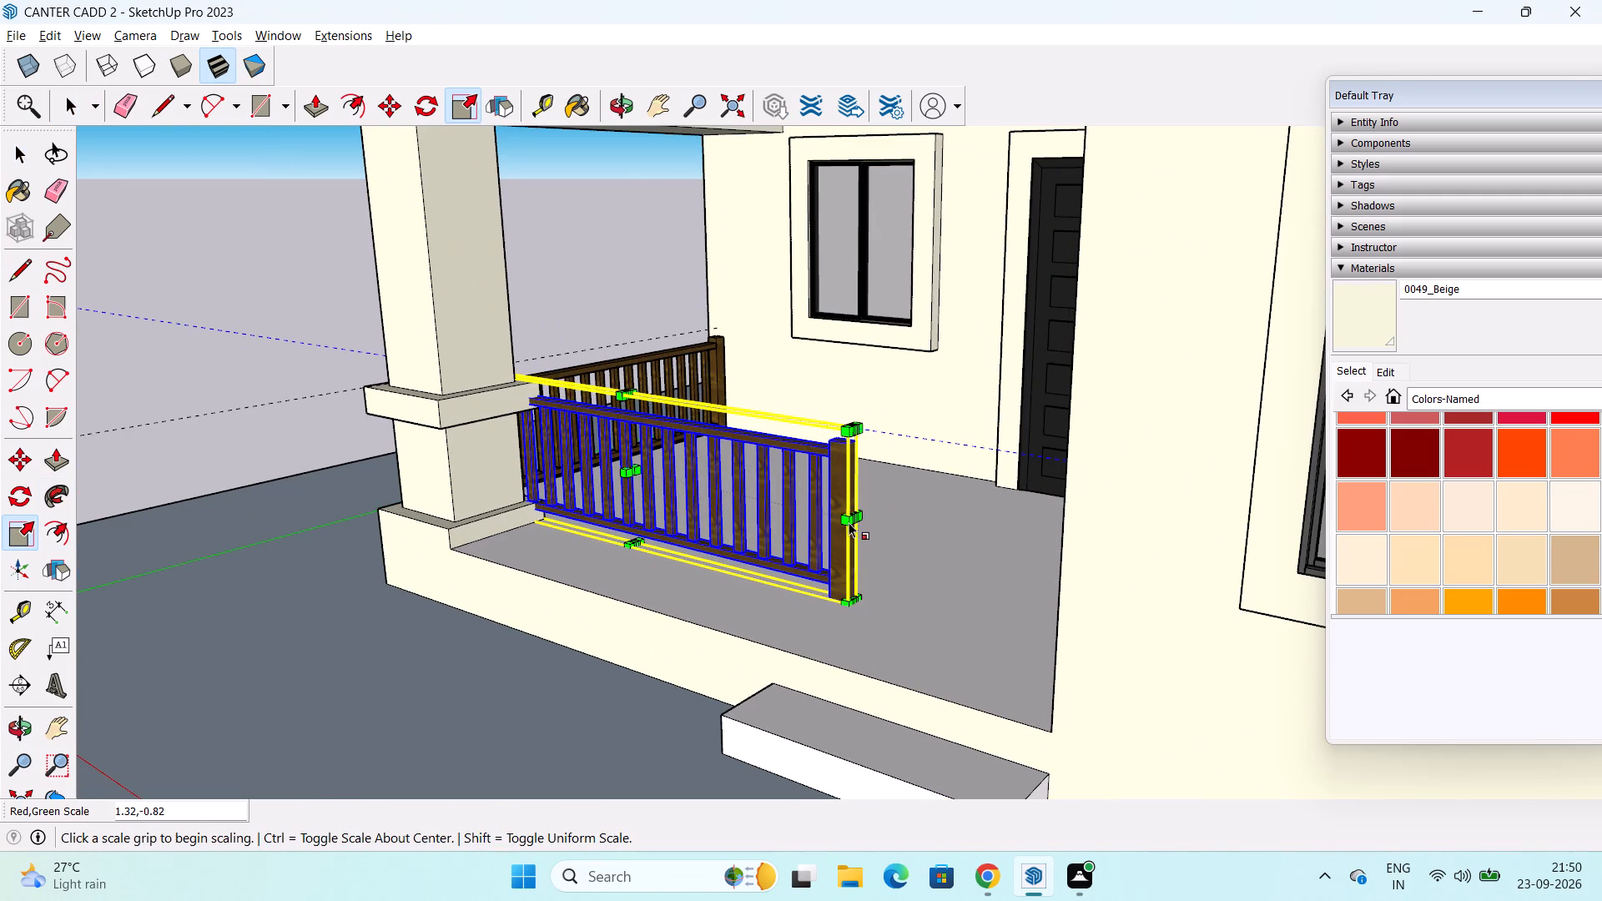
Scale the front railing back slightly shorter so its free end post stops just before the entrance step.
{"action": "middle_click_drag", "start_coordinate": [857, 536], "coordinate": [1058, 508]}
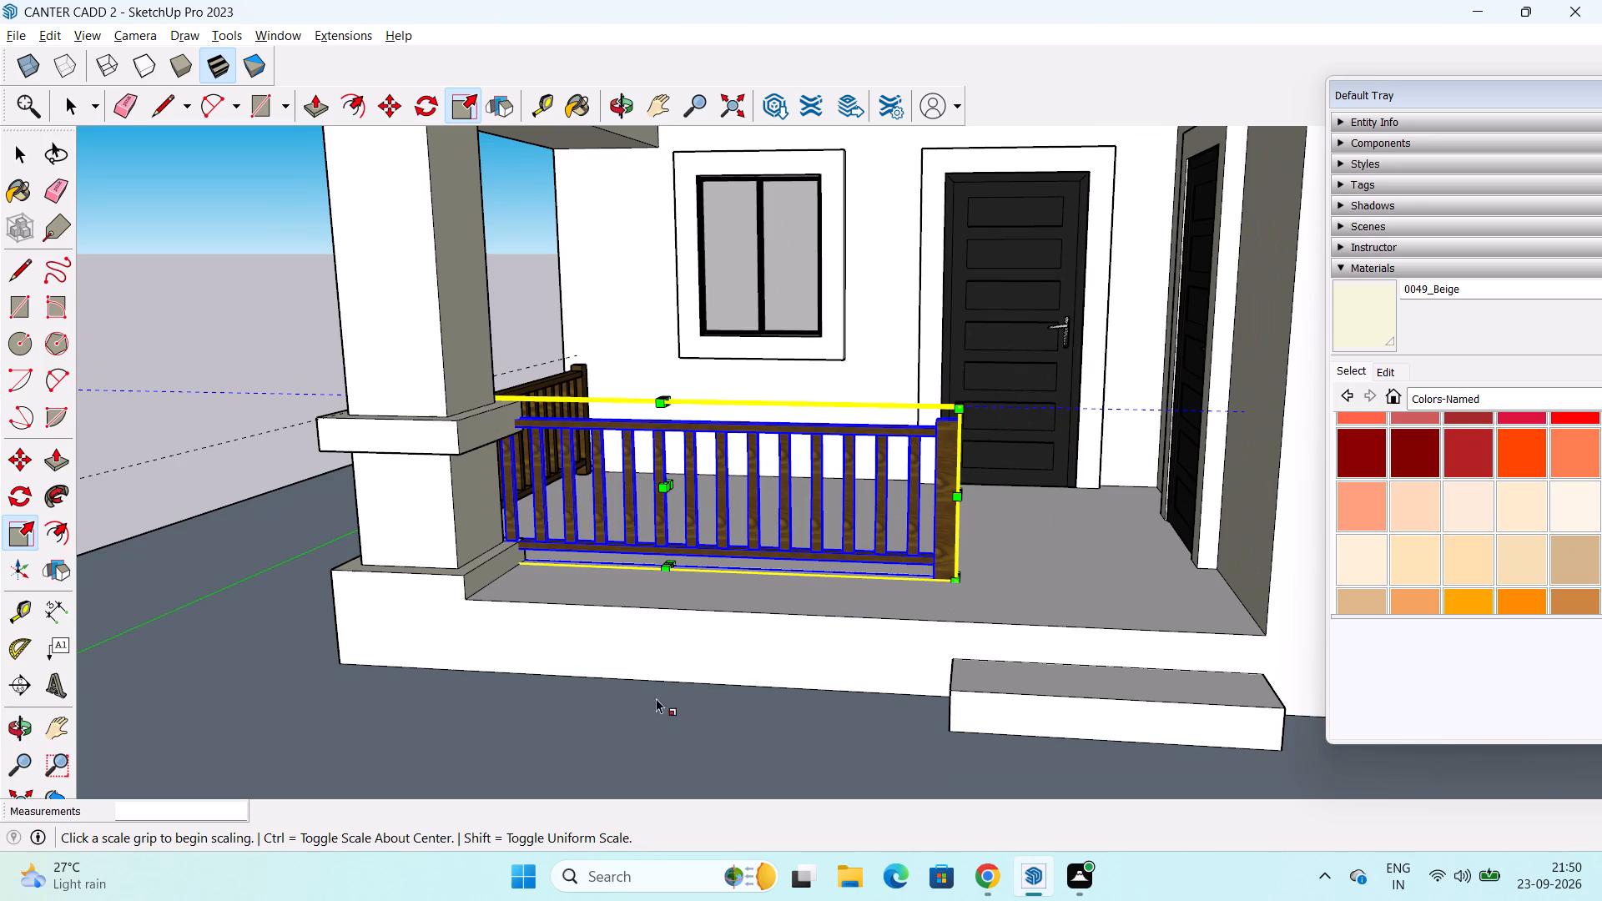
{"action": "middle_click_drag", "start_coordinate": [797, 506], "coordinate": [606, 555]}
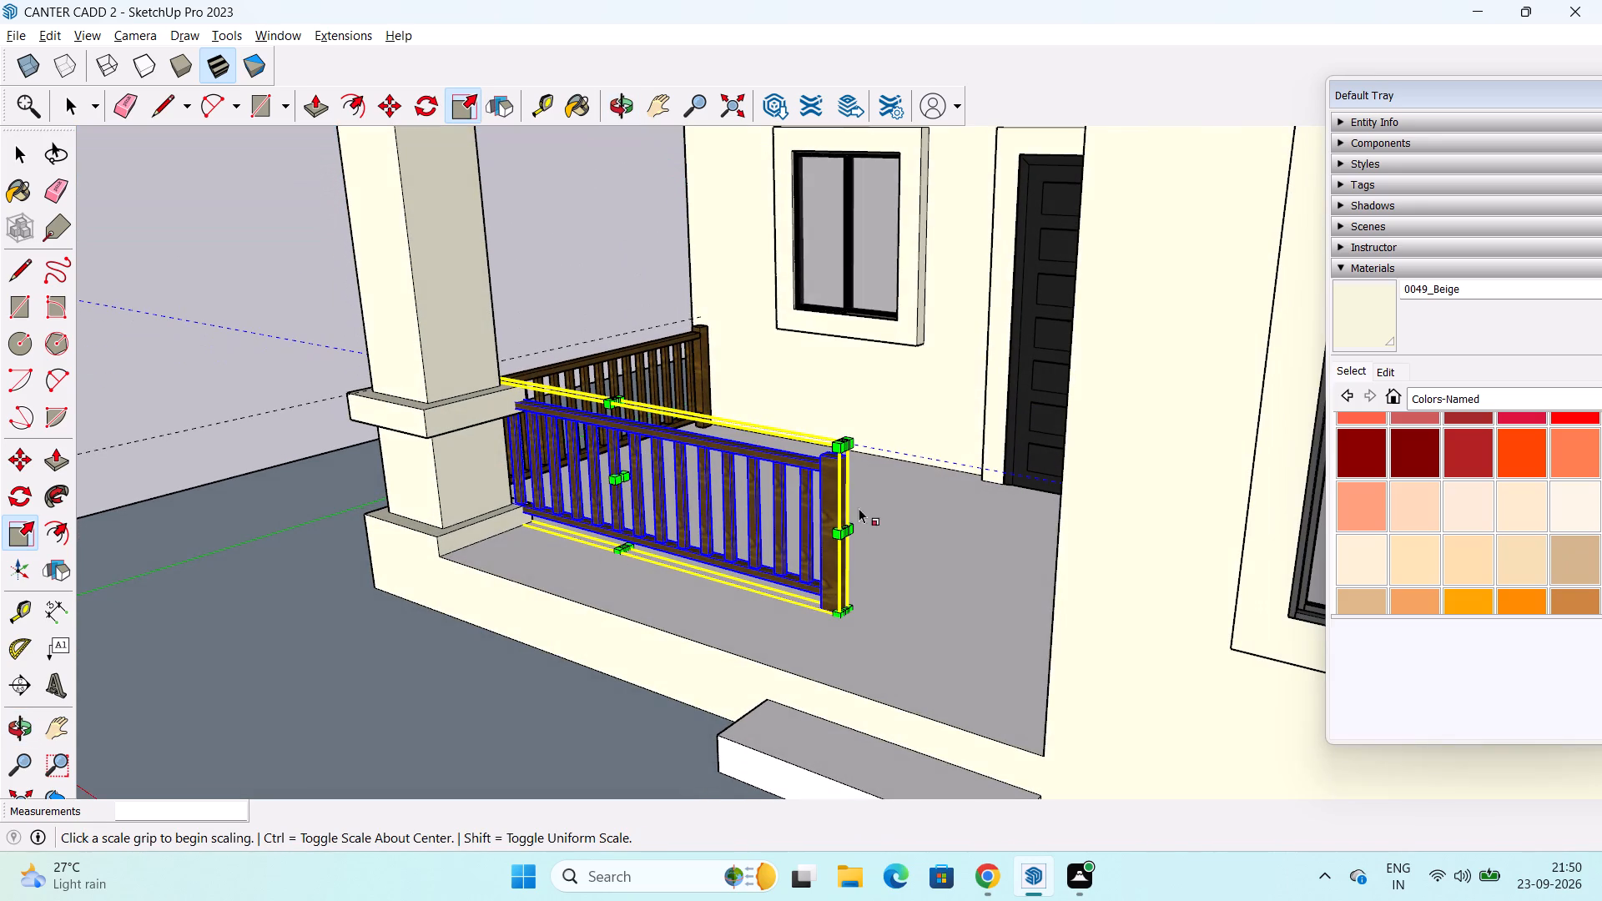
{"action": "left_click_drag", "start_coordinate": [848, 532], "coordinate": [844, 529]}
{"action": "left_click_drag", "start_coordinate": [844, 529], "coordinate": [816, 511]}
{"action": "key", "text": "space"}
{"action": "left_click", "coordinate": [475, 665]}
Examine the porch front with its fitted railings from several distances and angles.
{"action": "scroll", "coordinate": [506, 636], "scroll_direction": "down", "scroll_amount": 3}
{"action": "middle_click_drag", "start_coordinate": [534, 622], "coordinate": [770, 496]}
{"action": "scroll", "coordinate": [773, 491], "scroll_direction": "down", "scroll_amount": 3}
{"action": "middle_click_drag", "start_coordinate": [781, 481], "coordinate": [752, 529]}
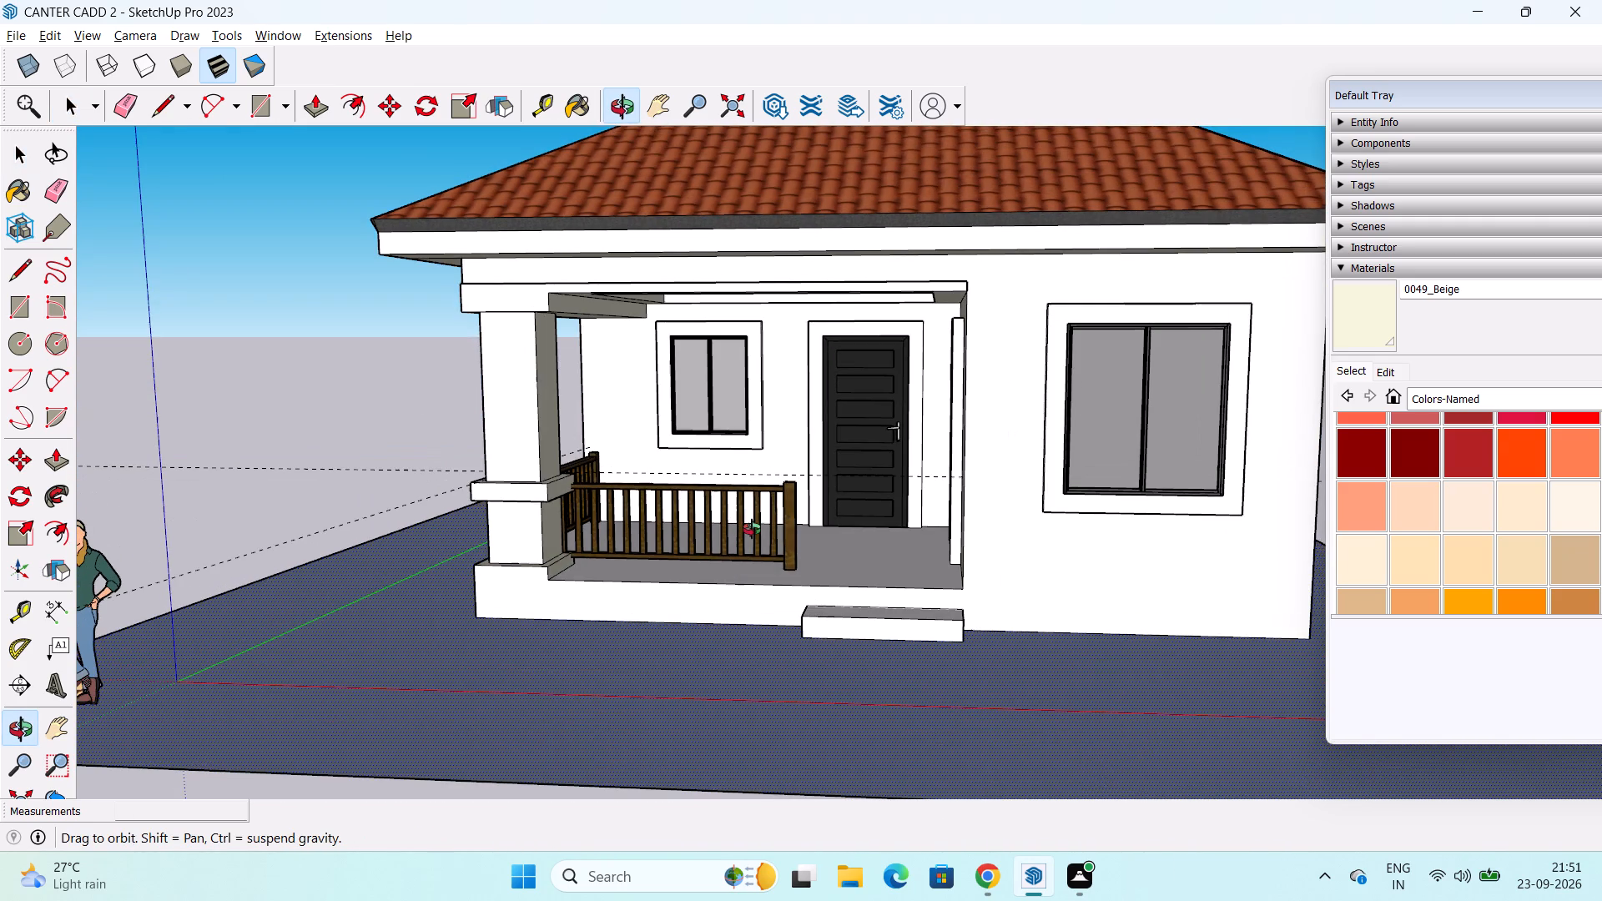
{"action": "middle_click_drag", "start_coordinate": [752, 529], "coordinate": [751, 529]}
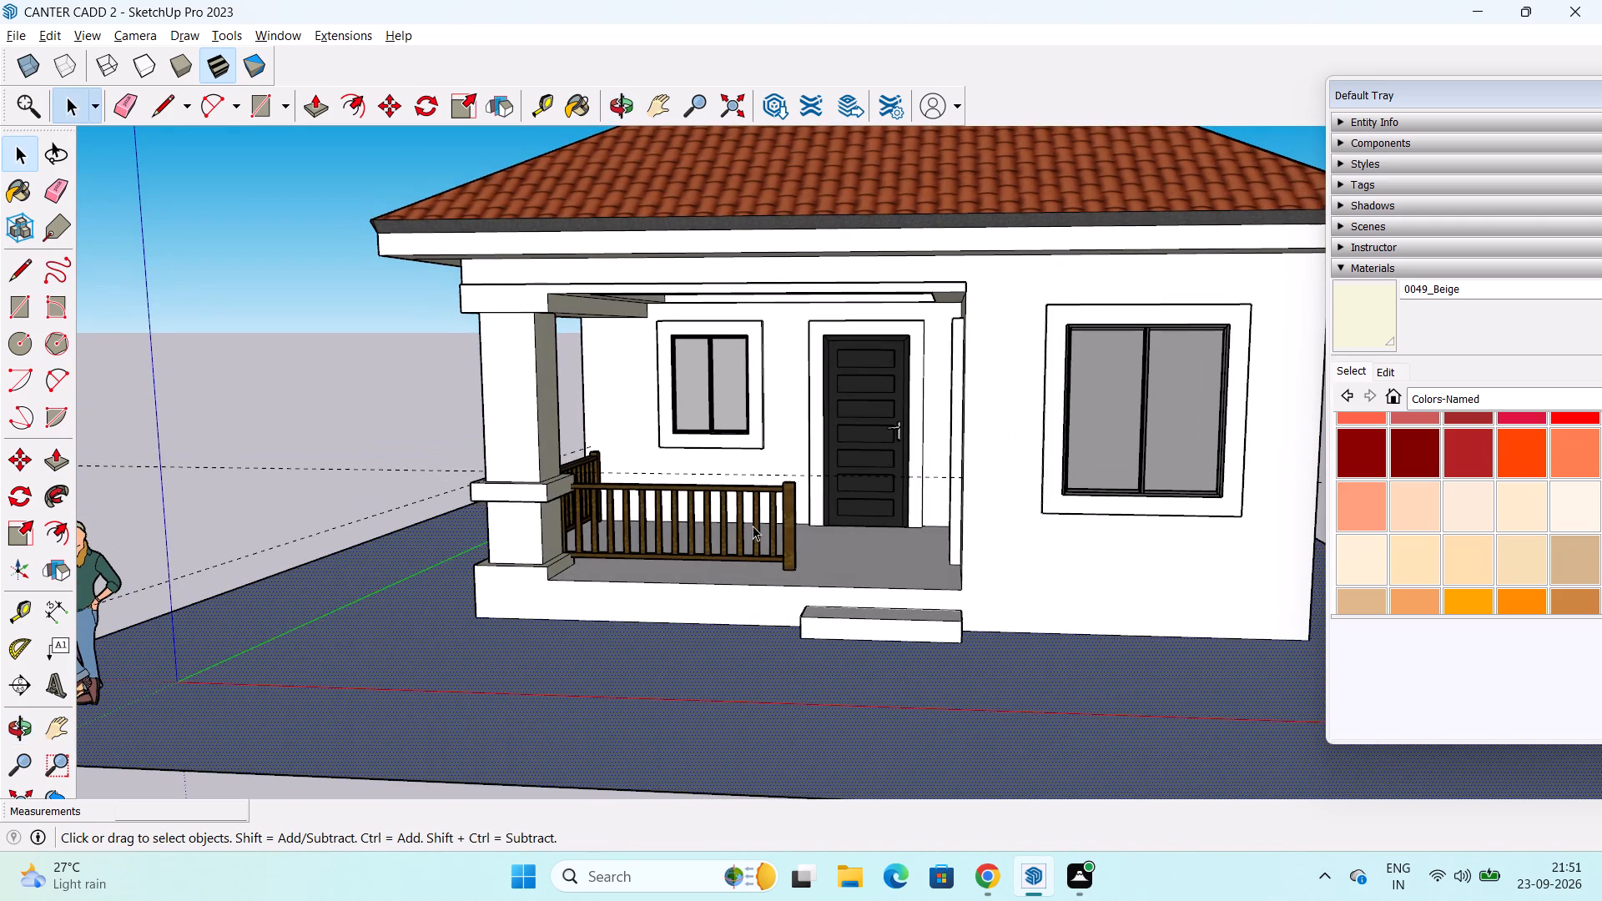
{"action": "scroll", "coordinate": [753, 525], "scroll_direction": "down", "scroll_amount": 4}
{"action": "middle_click_drag", "start_coordinate": [834, 571], "coordinate": [773, 573]}
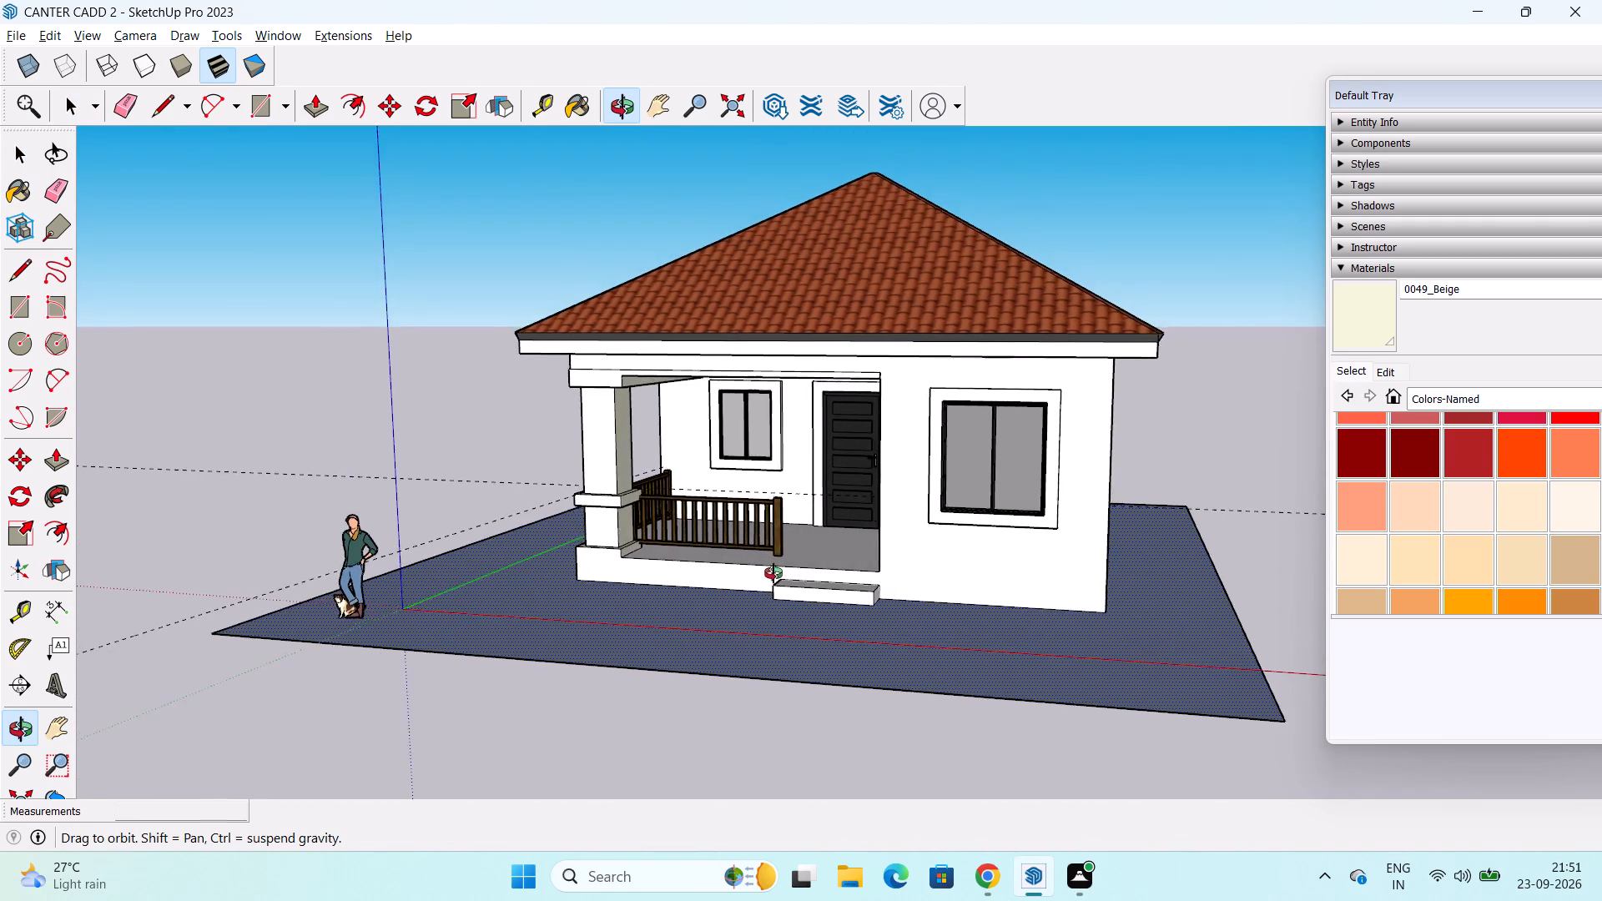
{"action": "middle_click_drag", "start_coordinate": [773, 573], "coordinate": [828, 553]}
{"action": "scroll", "coordinate": [721, 599], "scroll_direction": "up", "scroll_amount": 3}
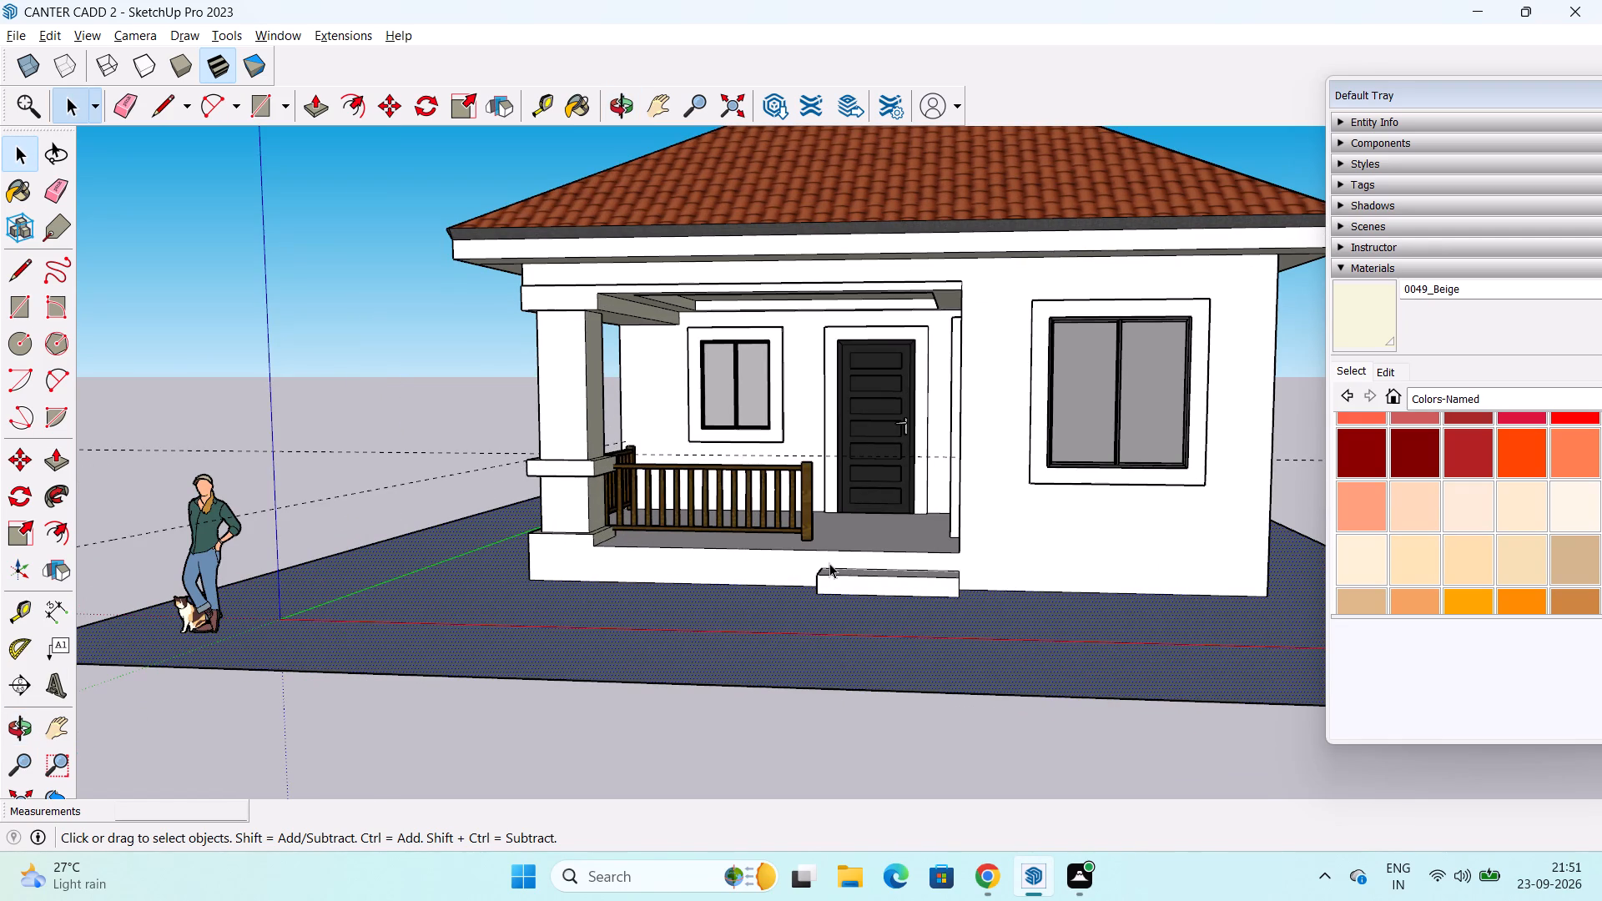
{"action": "middle_click_drag", "start_coordinate": [861, 561], "coordinate": [832, 548]}
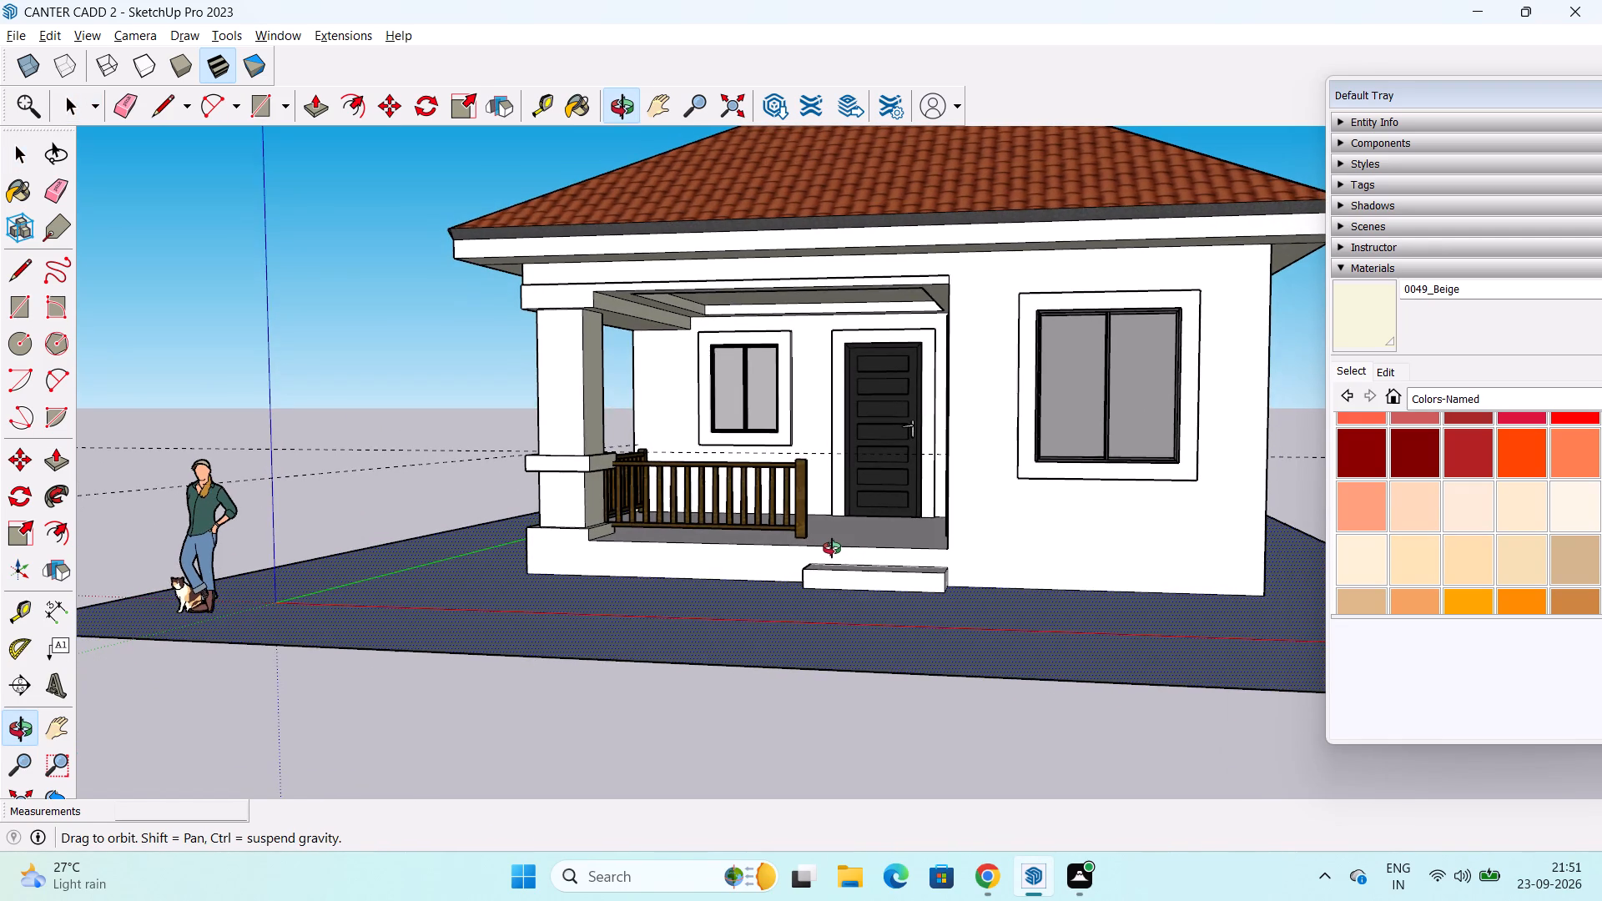
{"action": "middle_click_drag", "start_coordinate": [832, 548], "coordinate": [844, 541]}
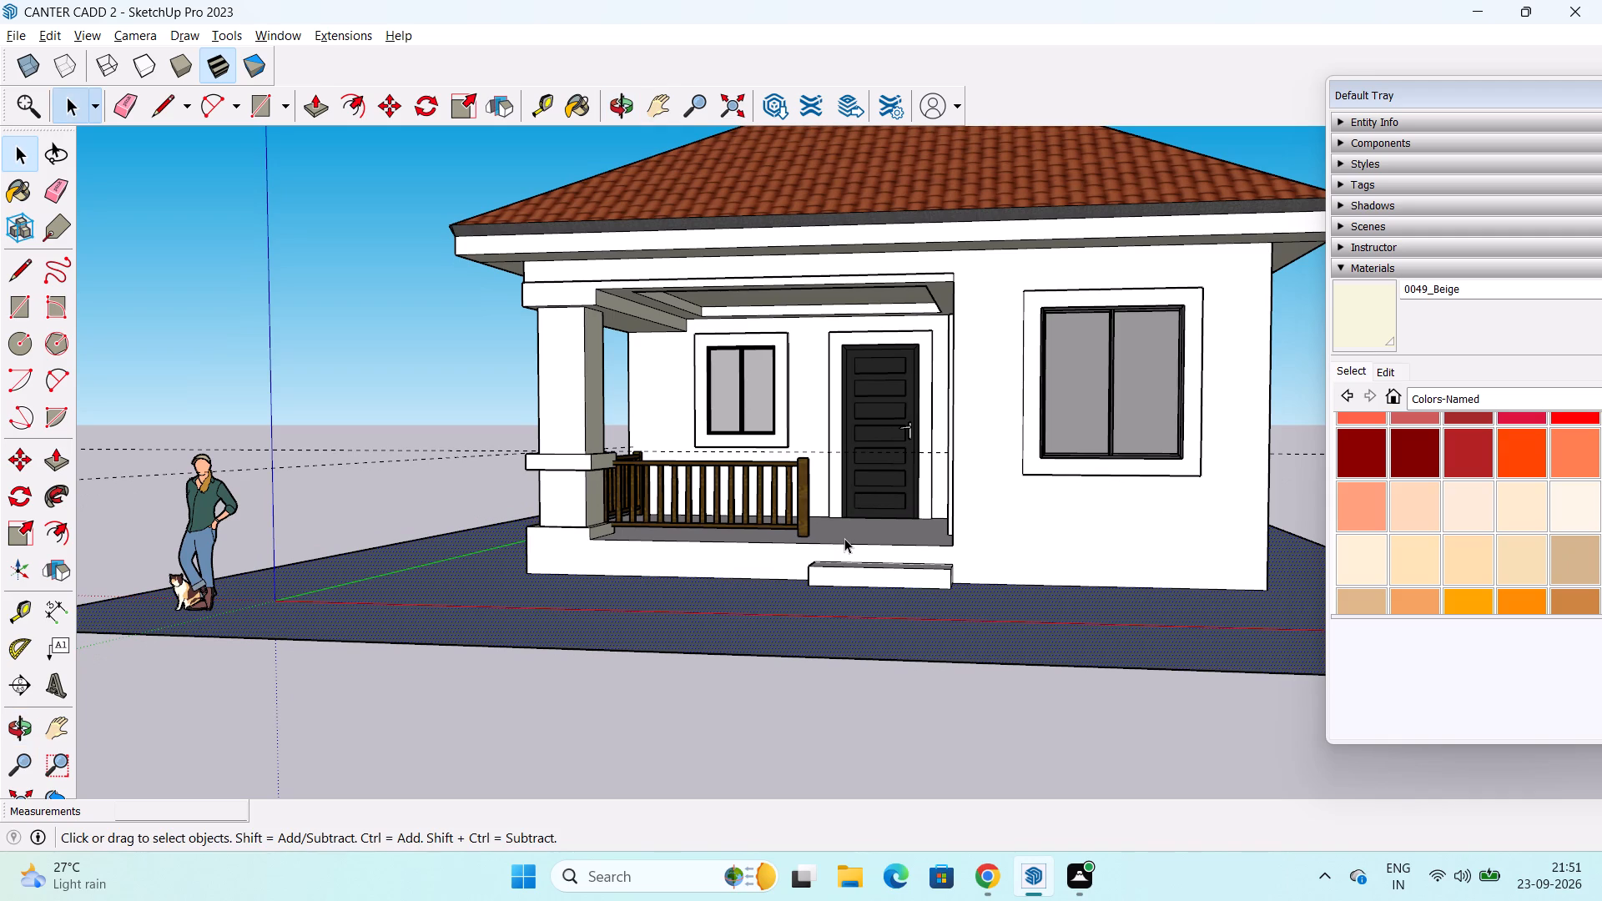
Copy the porch floor's front edge 2" straight down onto the face of the porch base.
{"action": "left_click", "coordinate": [718, 542]}
{"action": "key", "text": "m"}
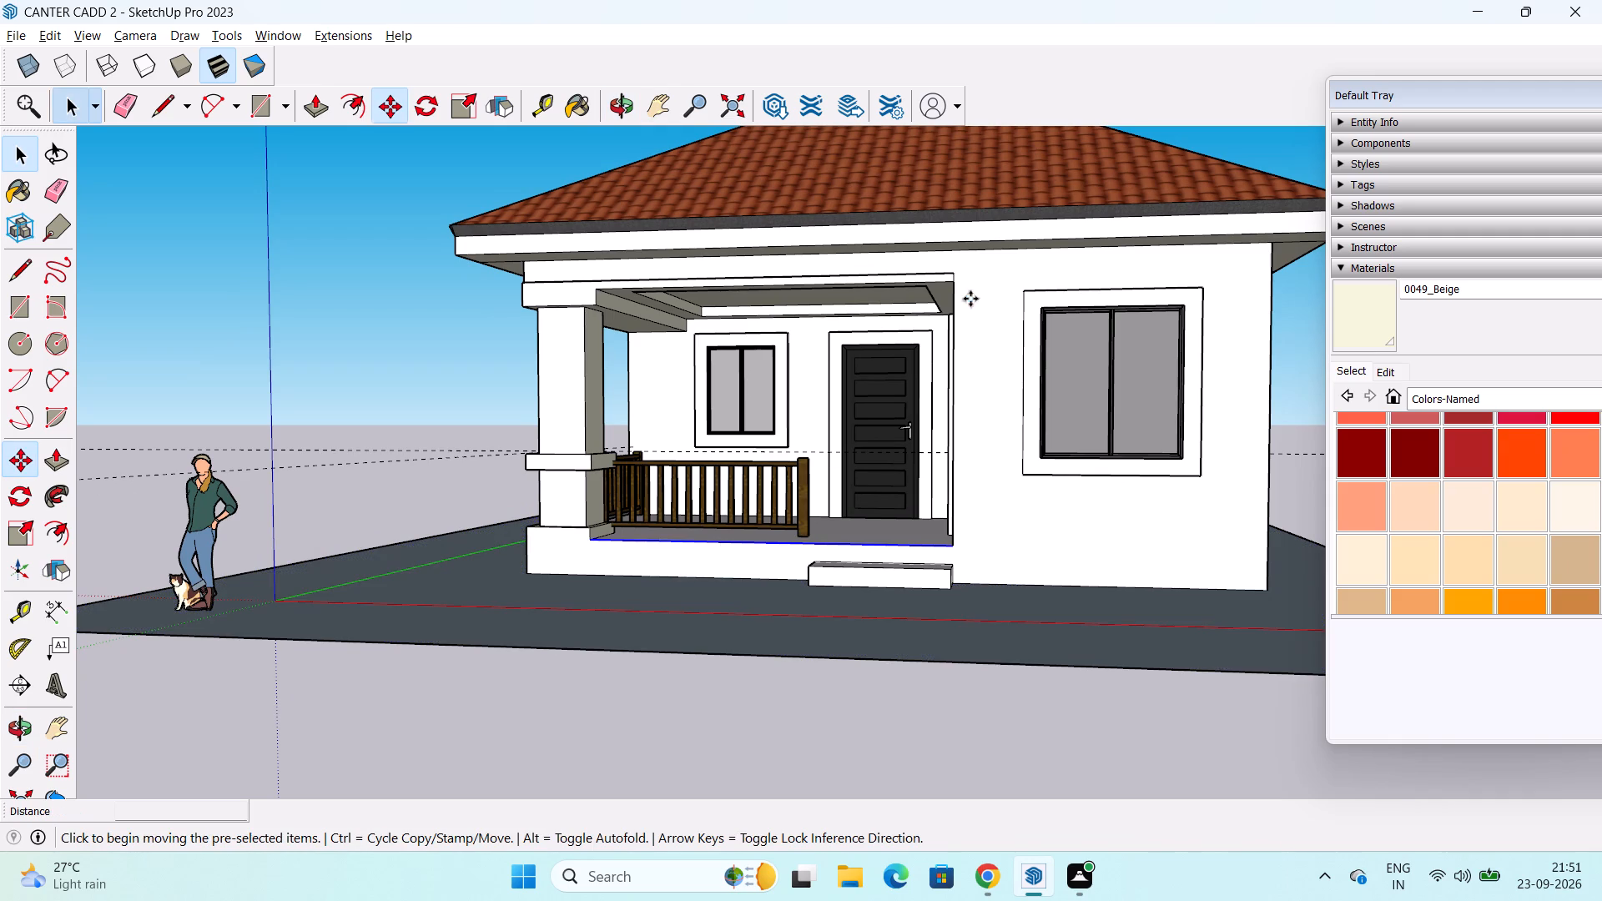
{"action": "scroll", "coordinate": [1041, 288], "scroll_direction": "up", "scroll_amount": 5}
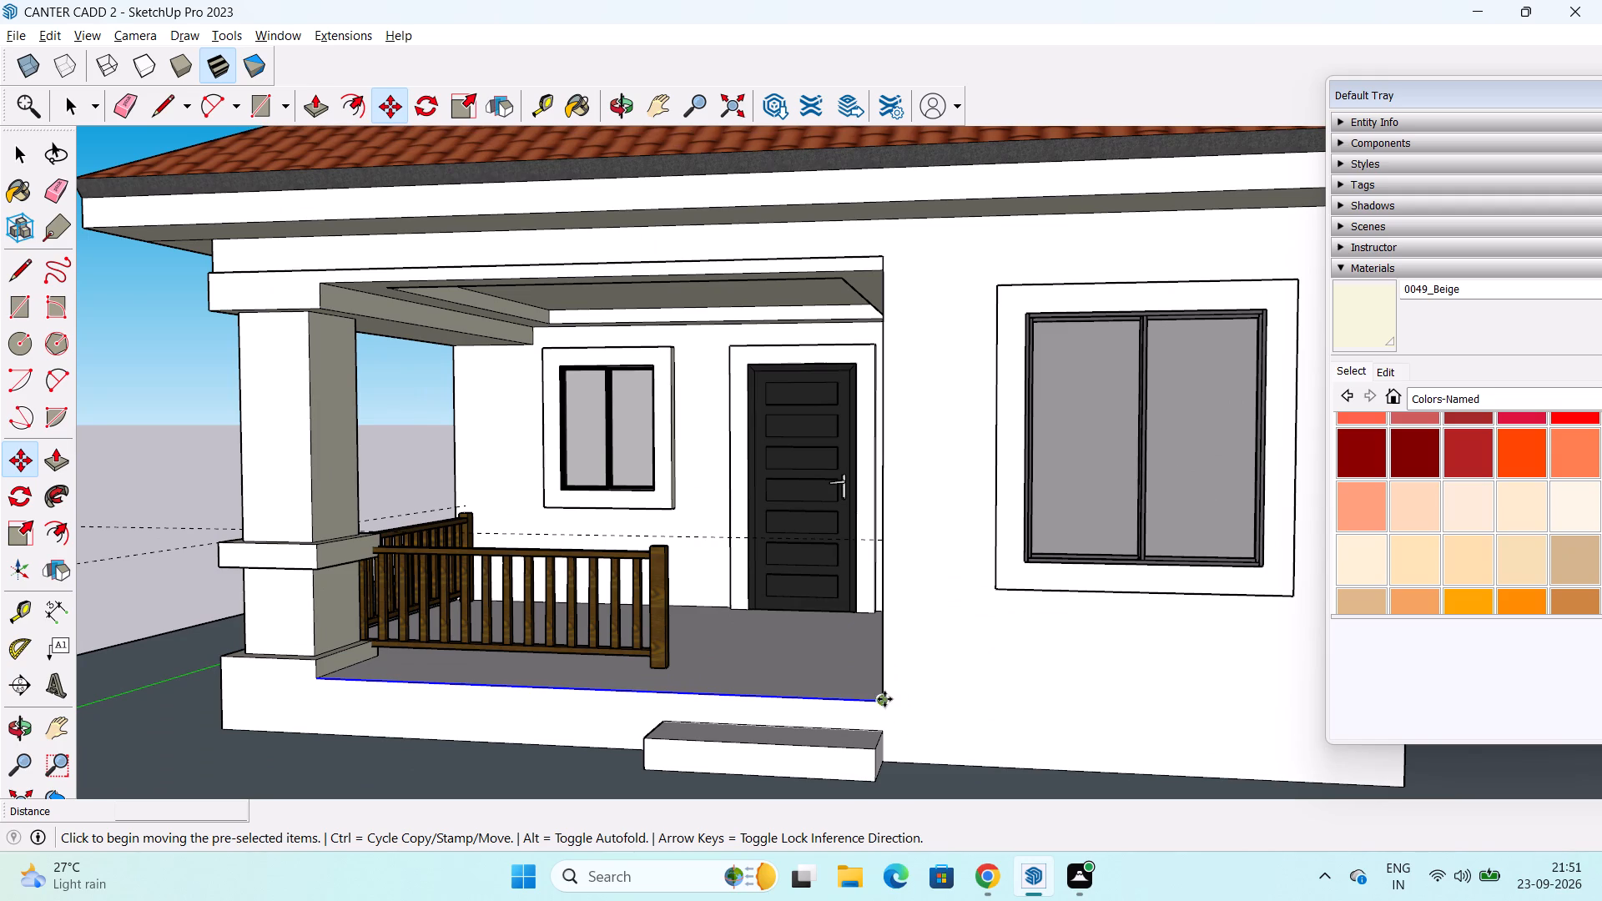
{"action": "left_click", "coordinate": [884, 699]}
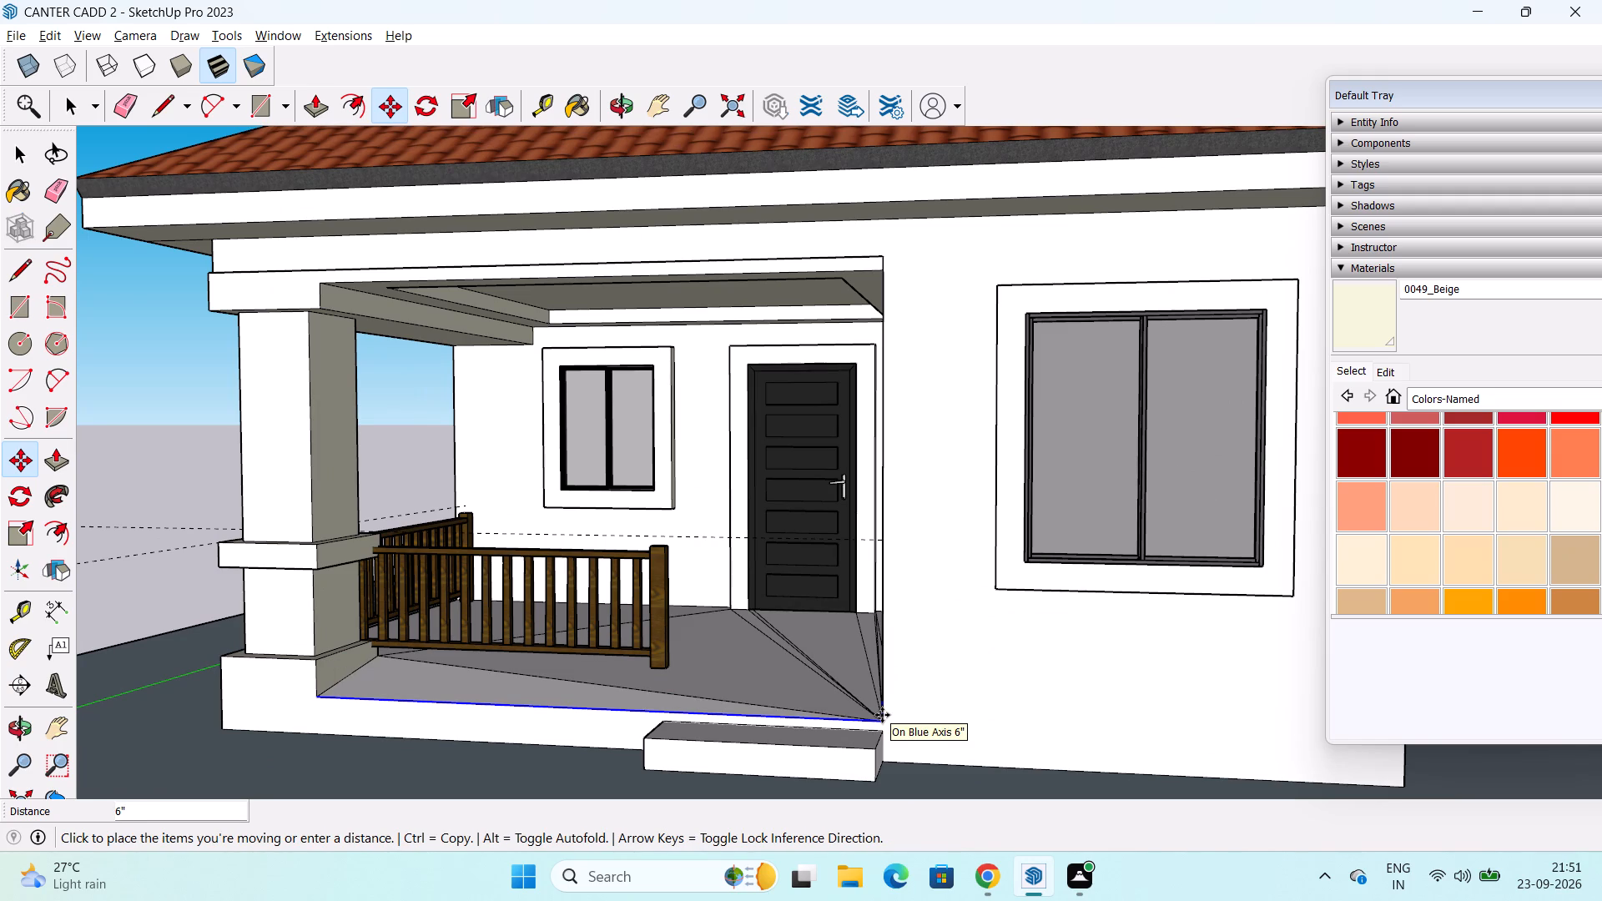
{"action": "key", "text": "Escape"}
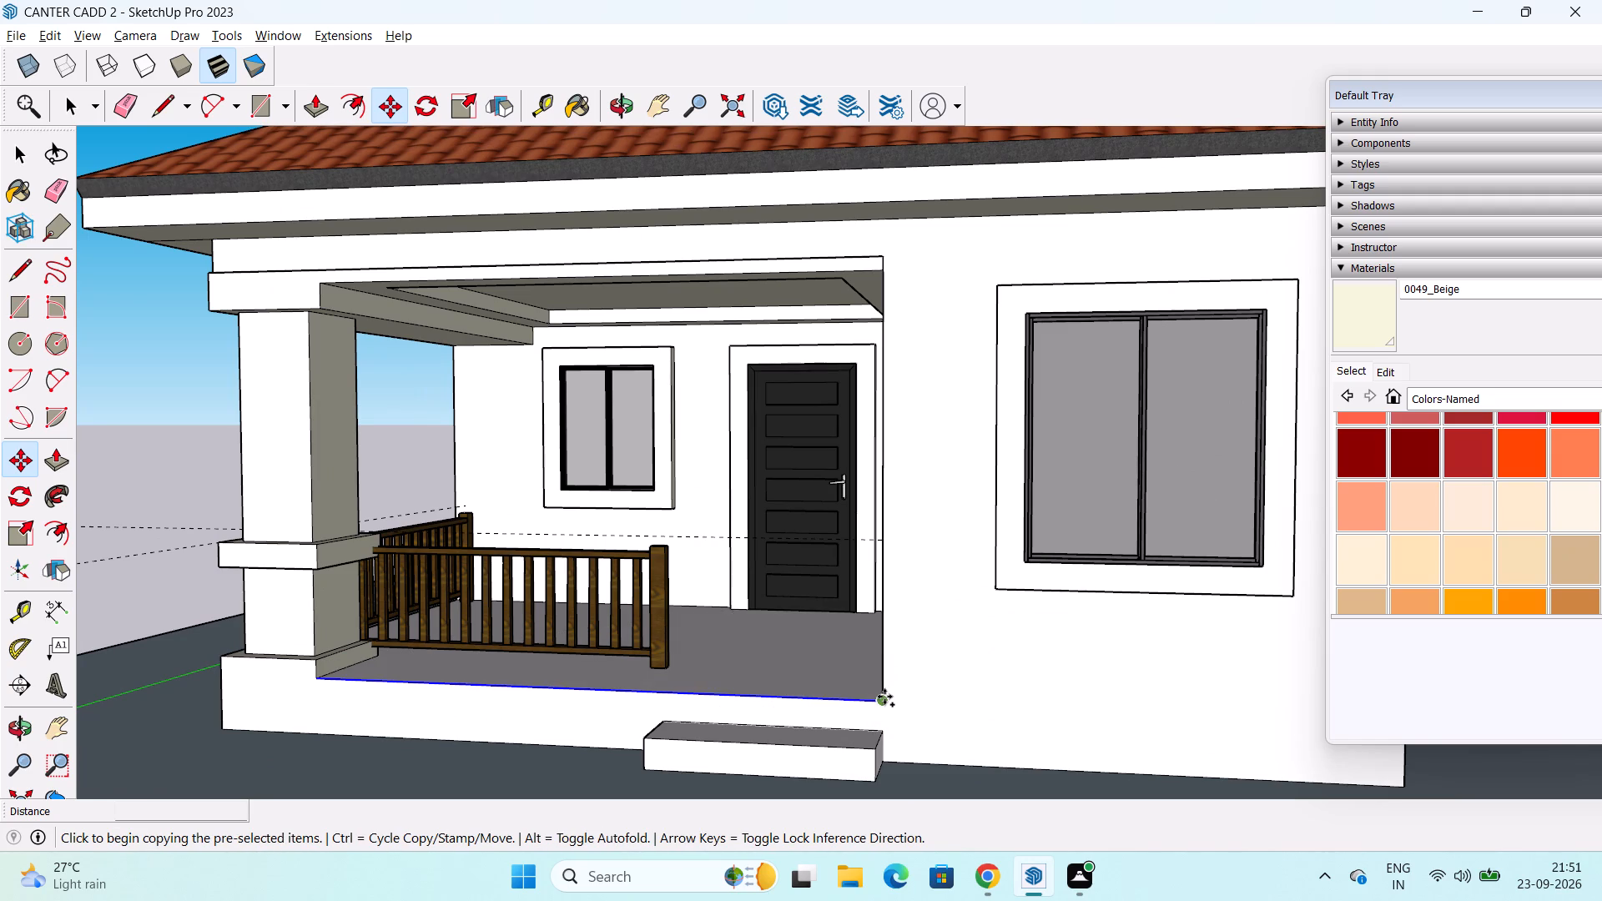
{"action": "left_click", "coordinate": [879, 698]}
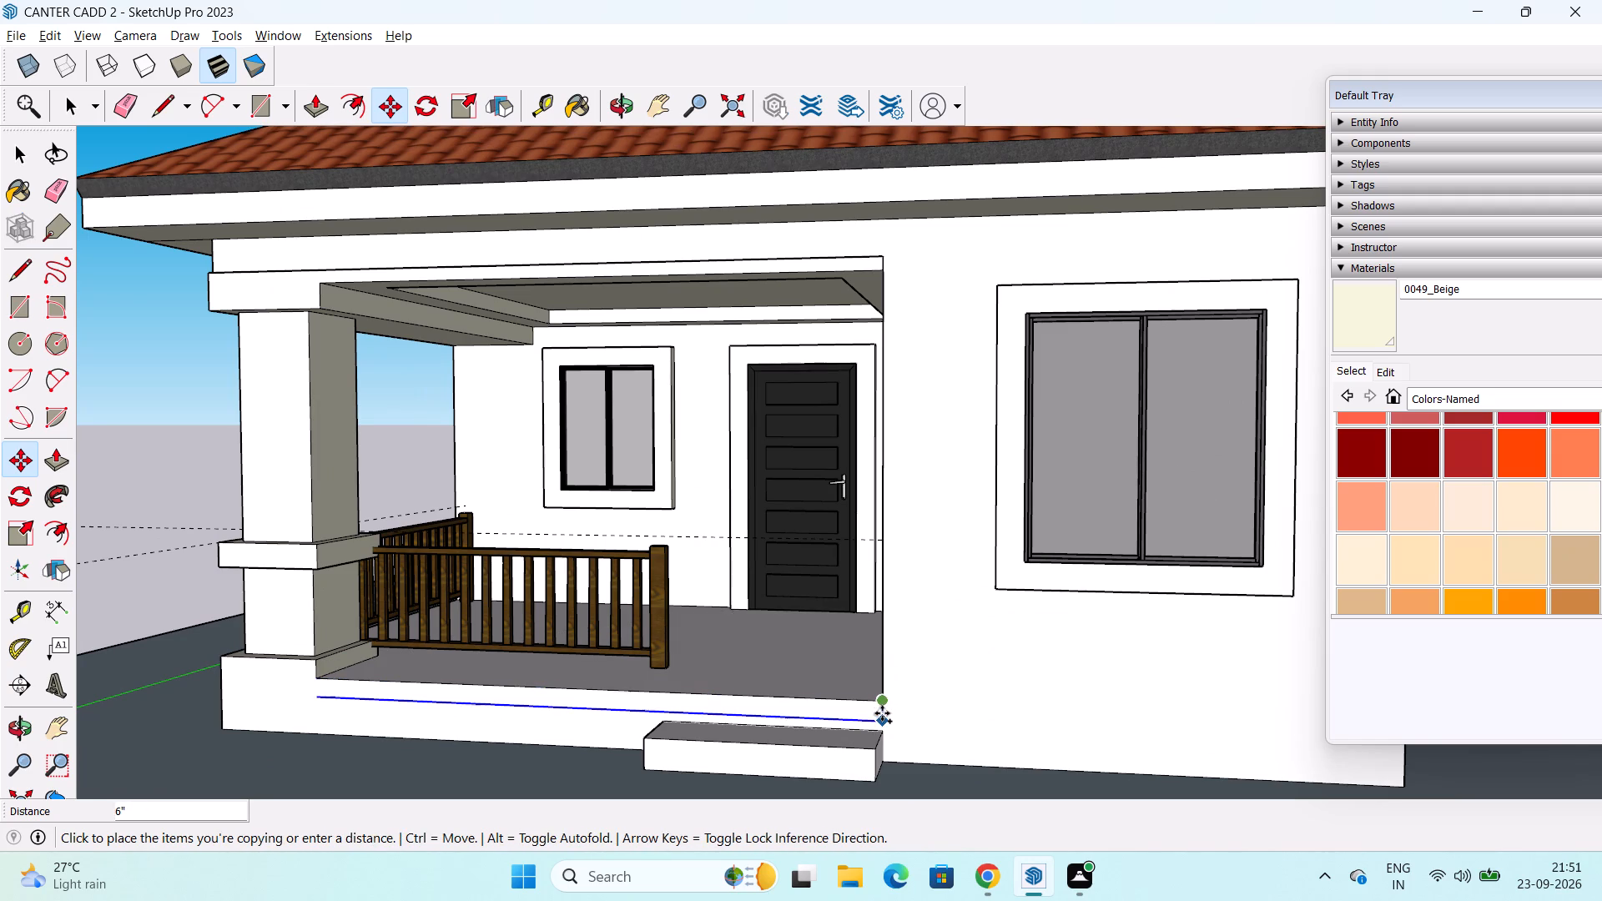
{"action": "type", "text": "2\""}
{"action": "key", "text": "Return"}
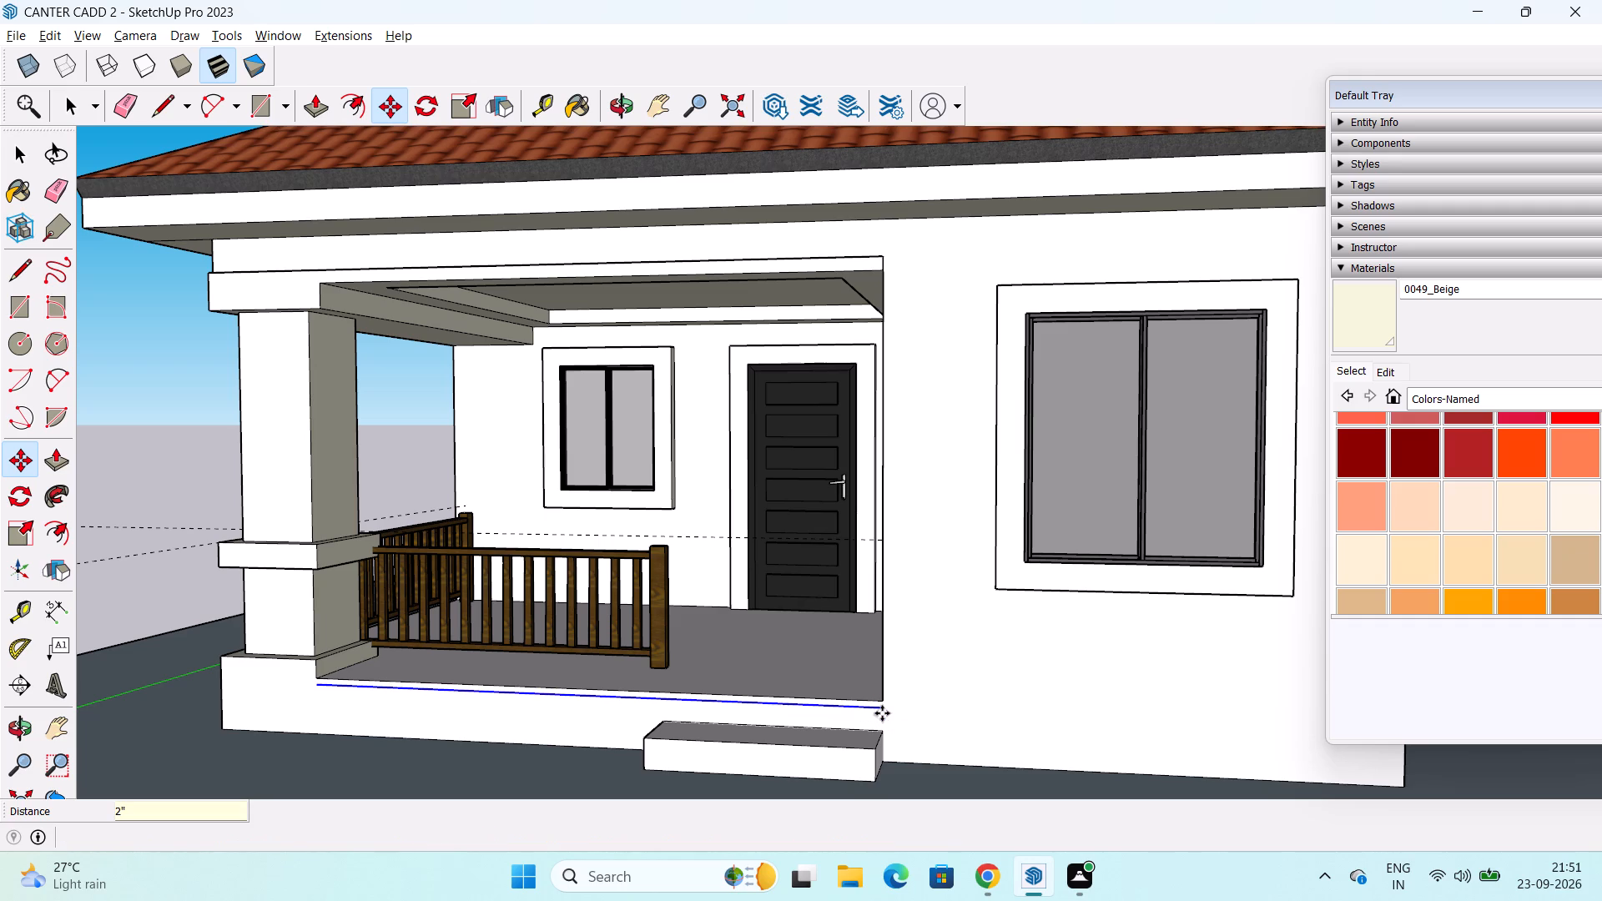
{"action": "key", "text": "space"}
Extend the copied edge with a line to the porch's outer corner, then draw a 30' 1" line across to the house's far corner.
{"action": "key", "text": "l"}
{"action": "scroll", "coordinate": [445, 683], "scroll_direction": "up", "scroll_amount": 3}
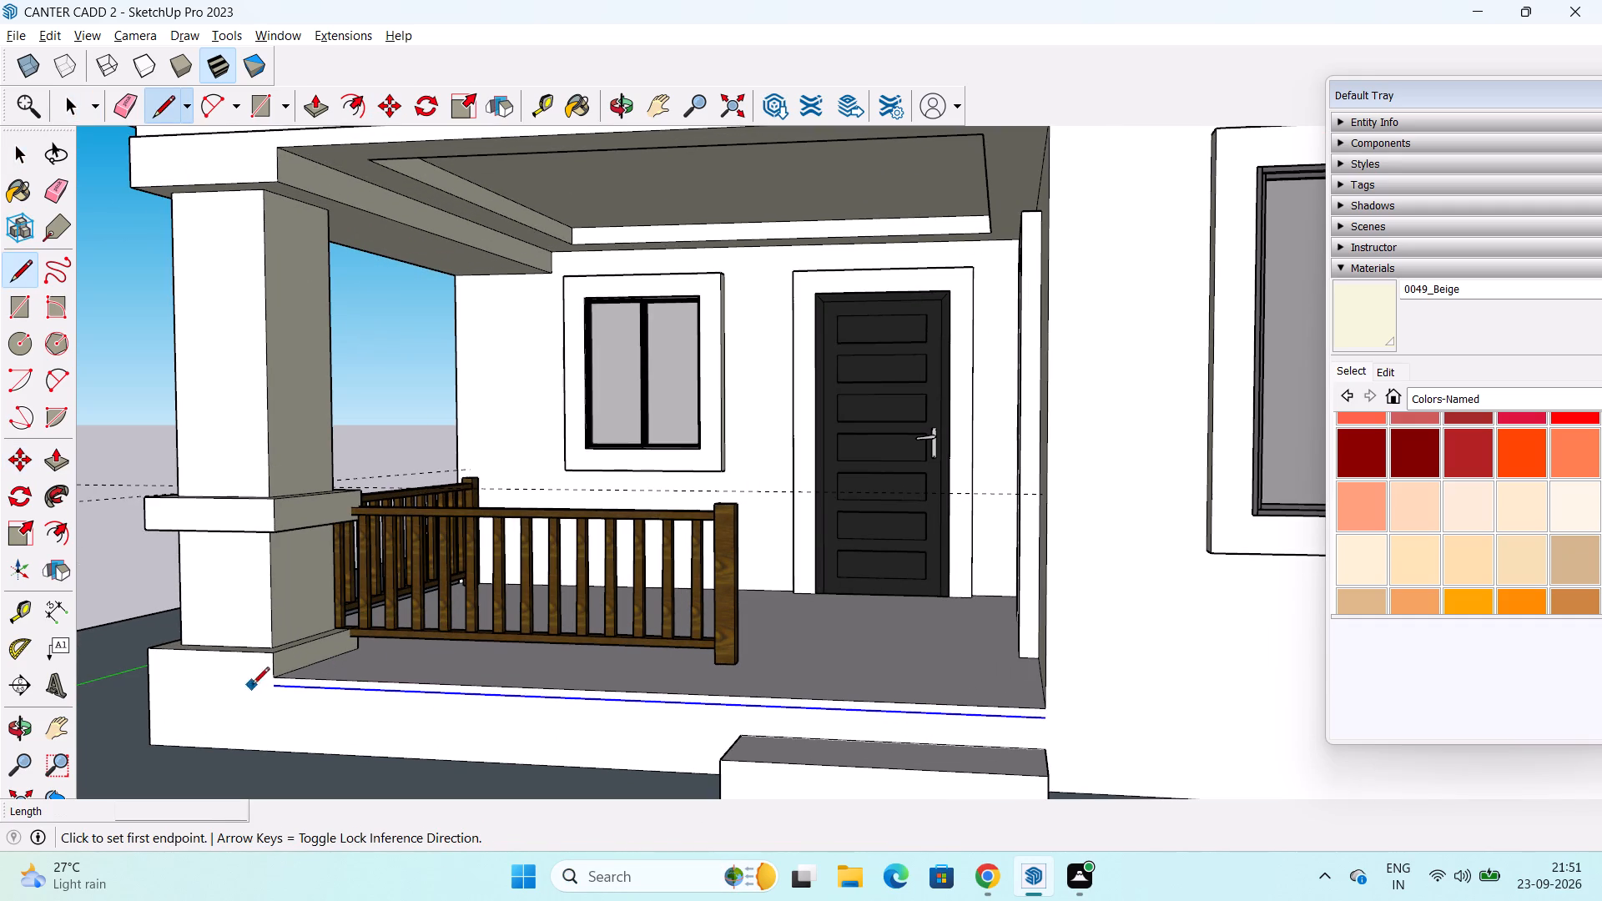
{"action": "left_click", "coordinate": [277, 690]}
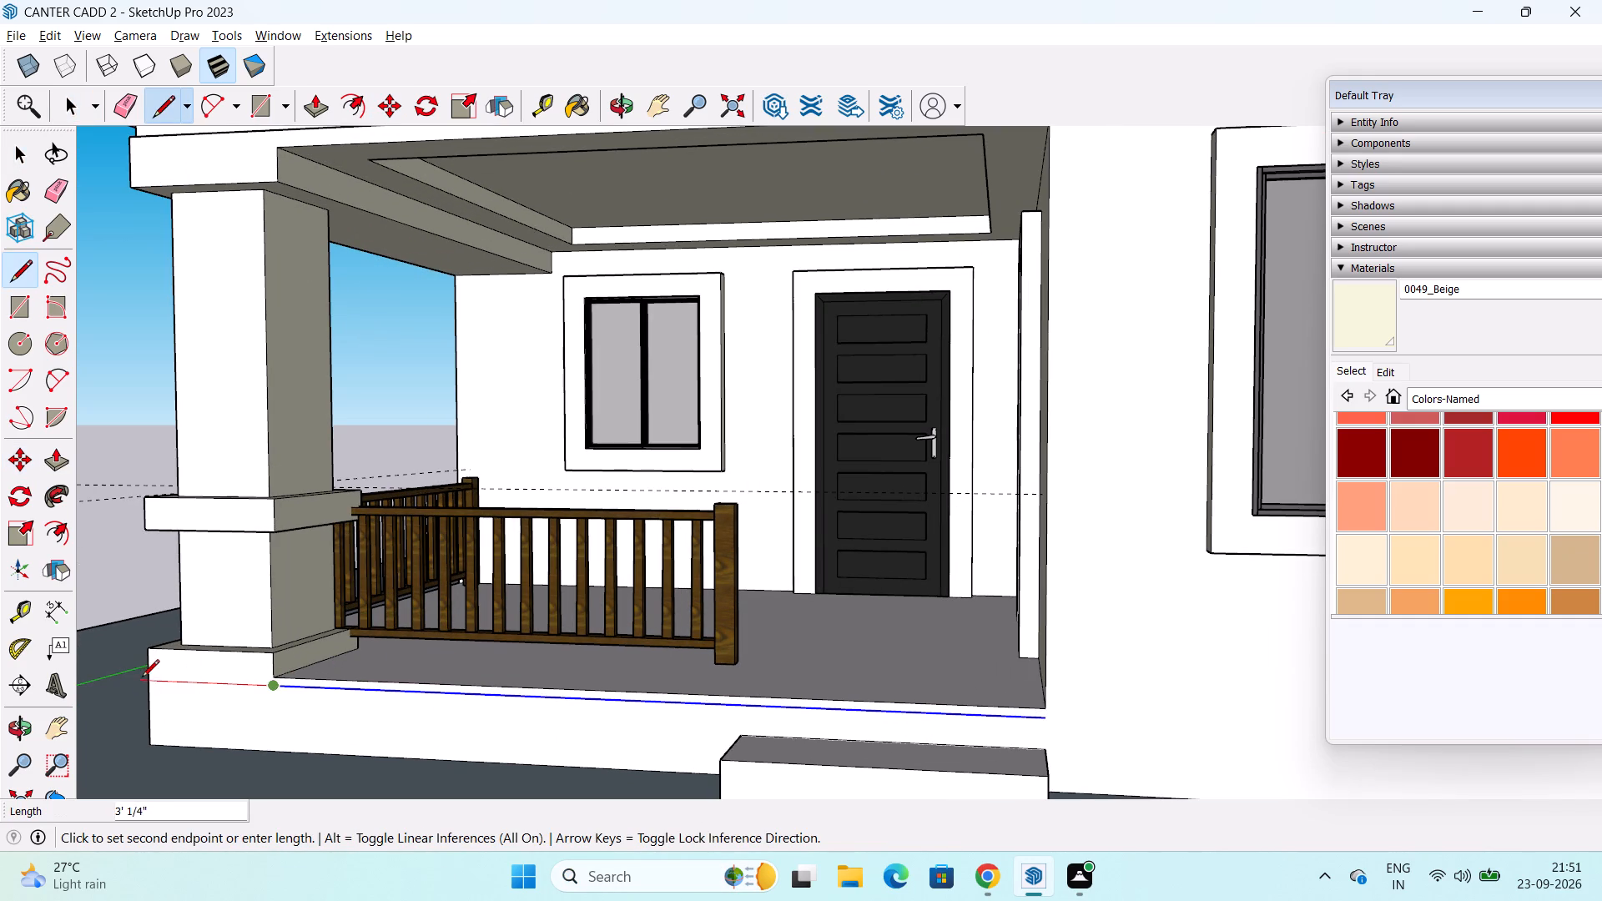
{"action": "left_click", "coordinate": [146, 677]}
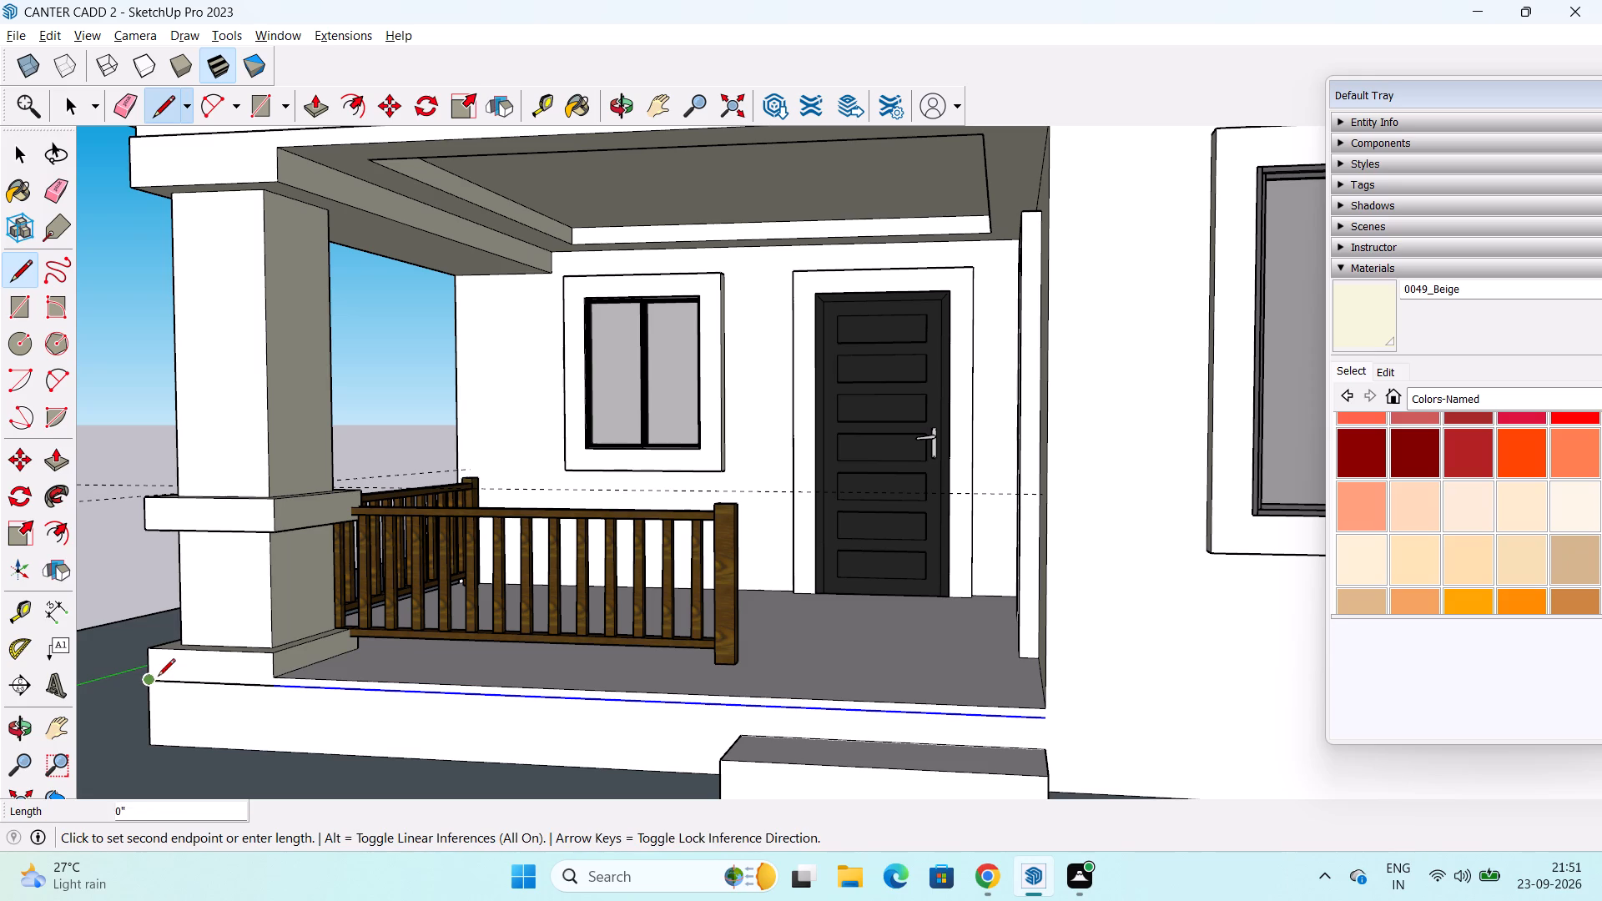
{"action": "middle_click_drag", "start_coordinate": [415, 707], "coordinate": [281, 667]}
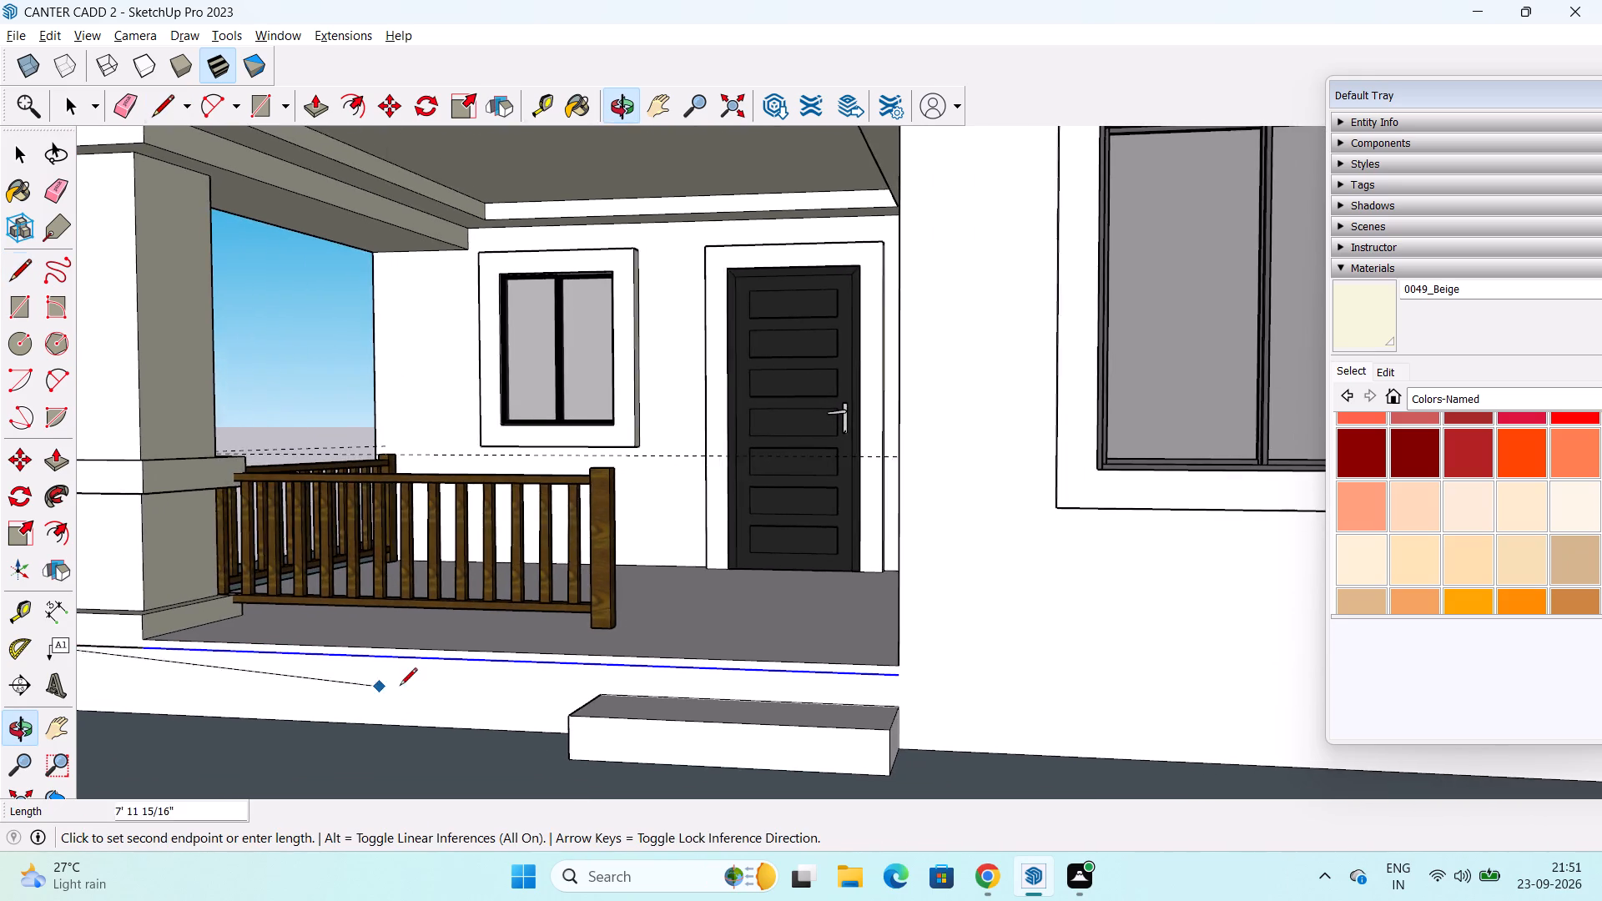
{"action": "scroll", "coordinate": [400, 687], "scroll_direction": "down", "scroll_amount": 7}
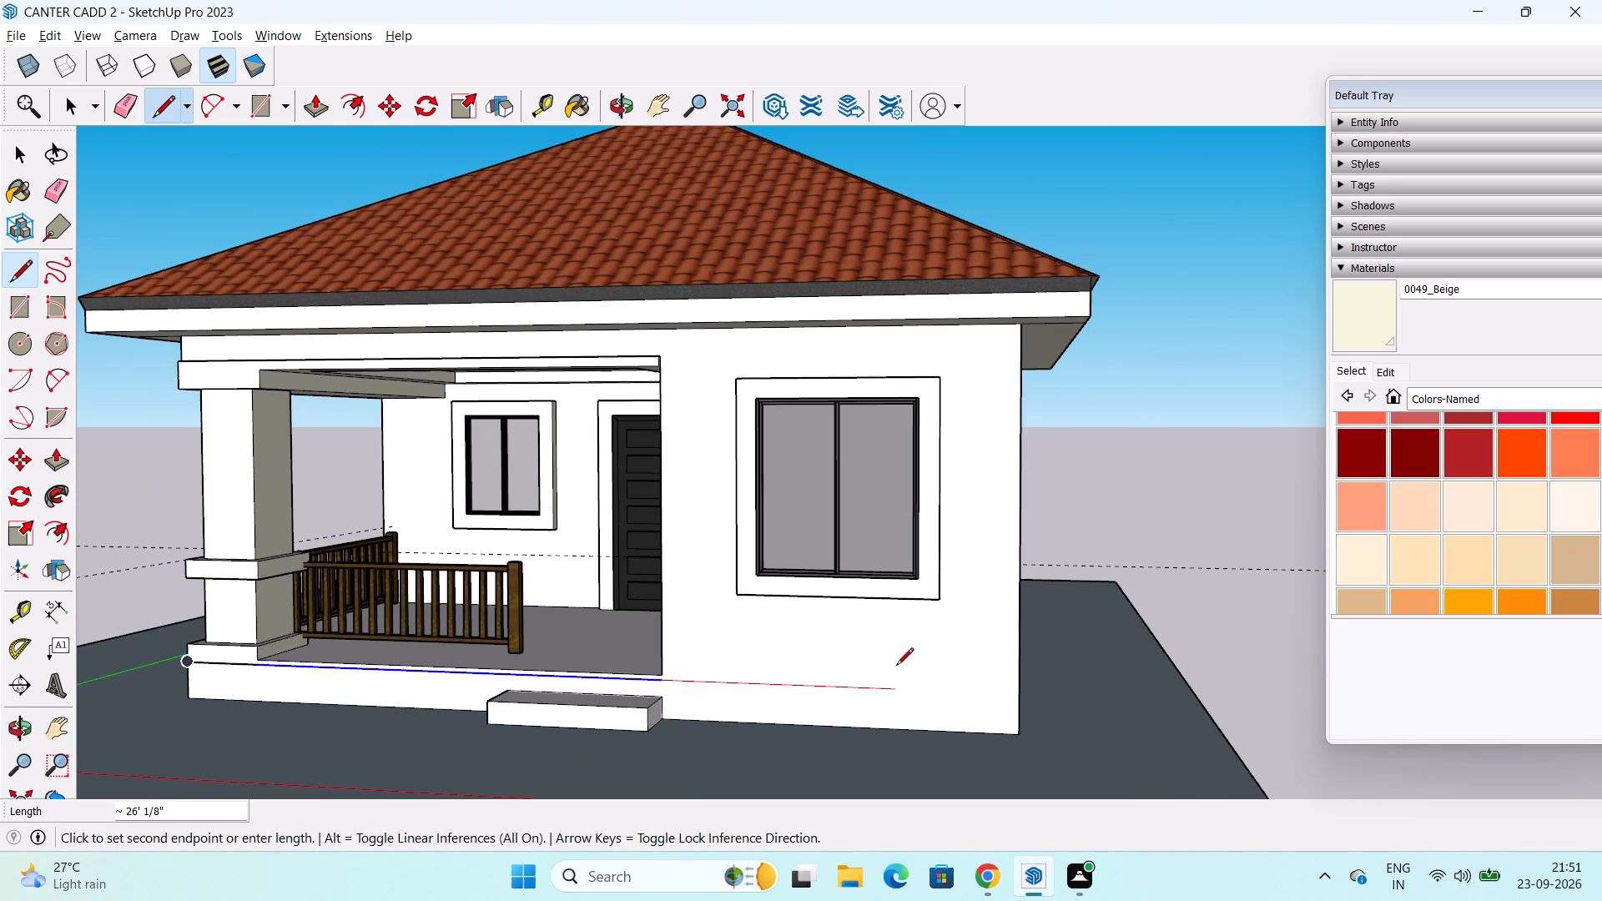
{"action": "left_click", "coordinate": [1020, 690]}
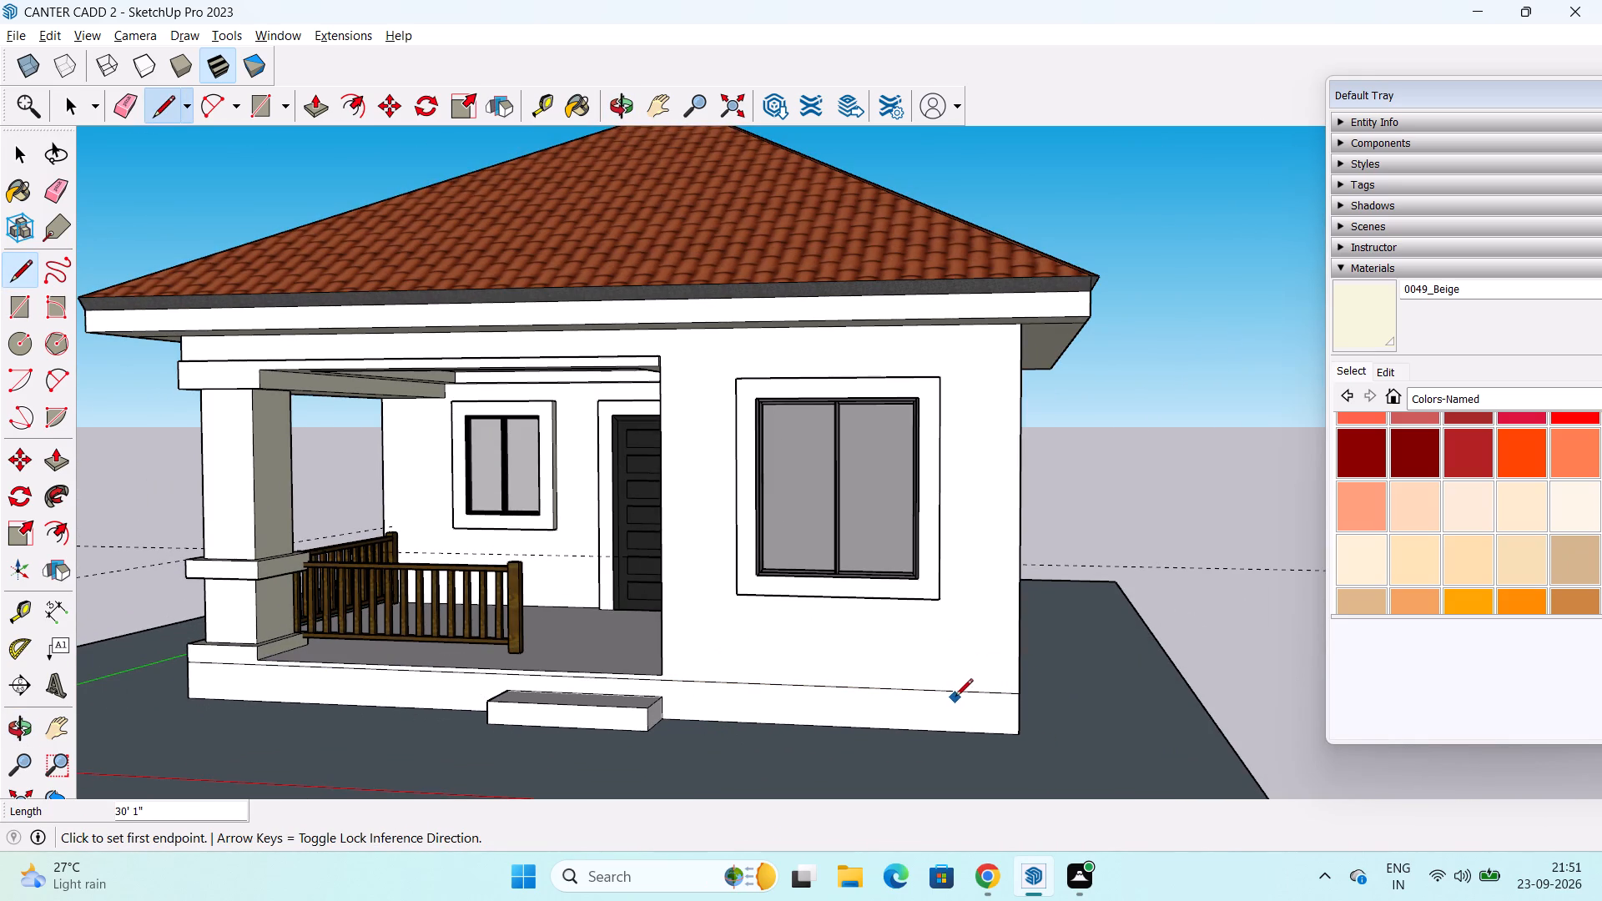
{"action": "key", "text": "space"}
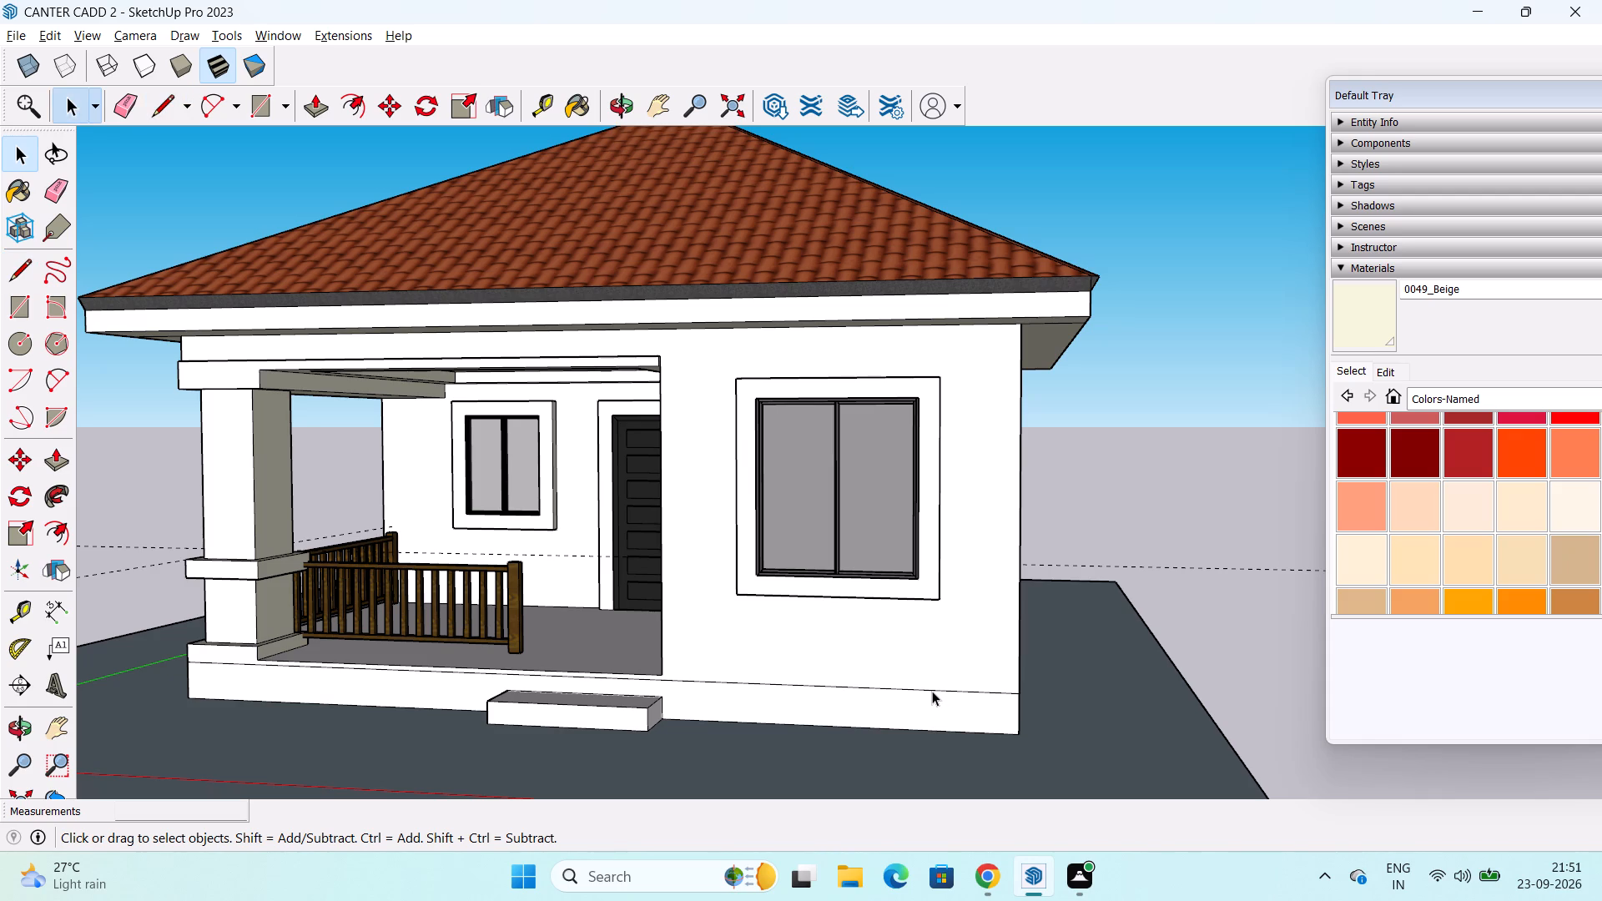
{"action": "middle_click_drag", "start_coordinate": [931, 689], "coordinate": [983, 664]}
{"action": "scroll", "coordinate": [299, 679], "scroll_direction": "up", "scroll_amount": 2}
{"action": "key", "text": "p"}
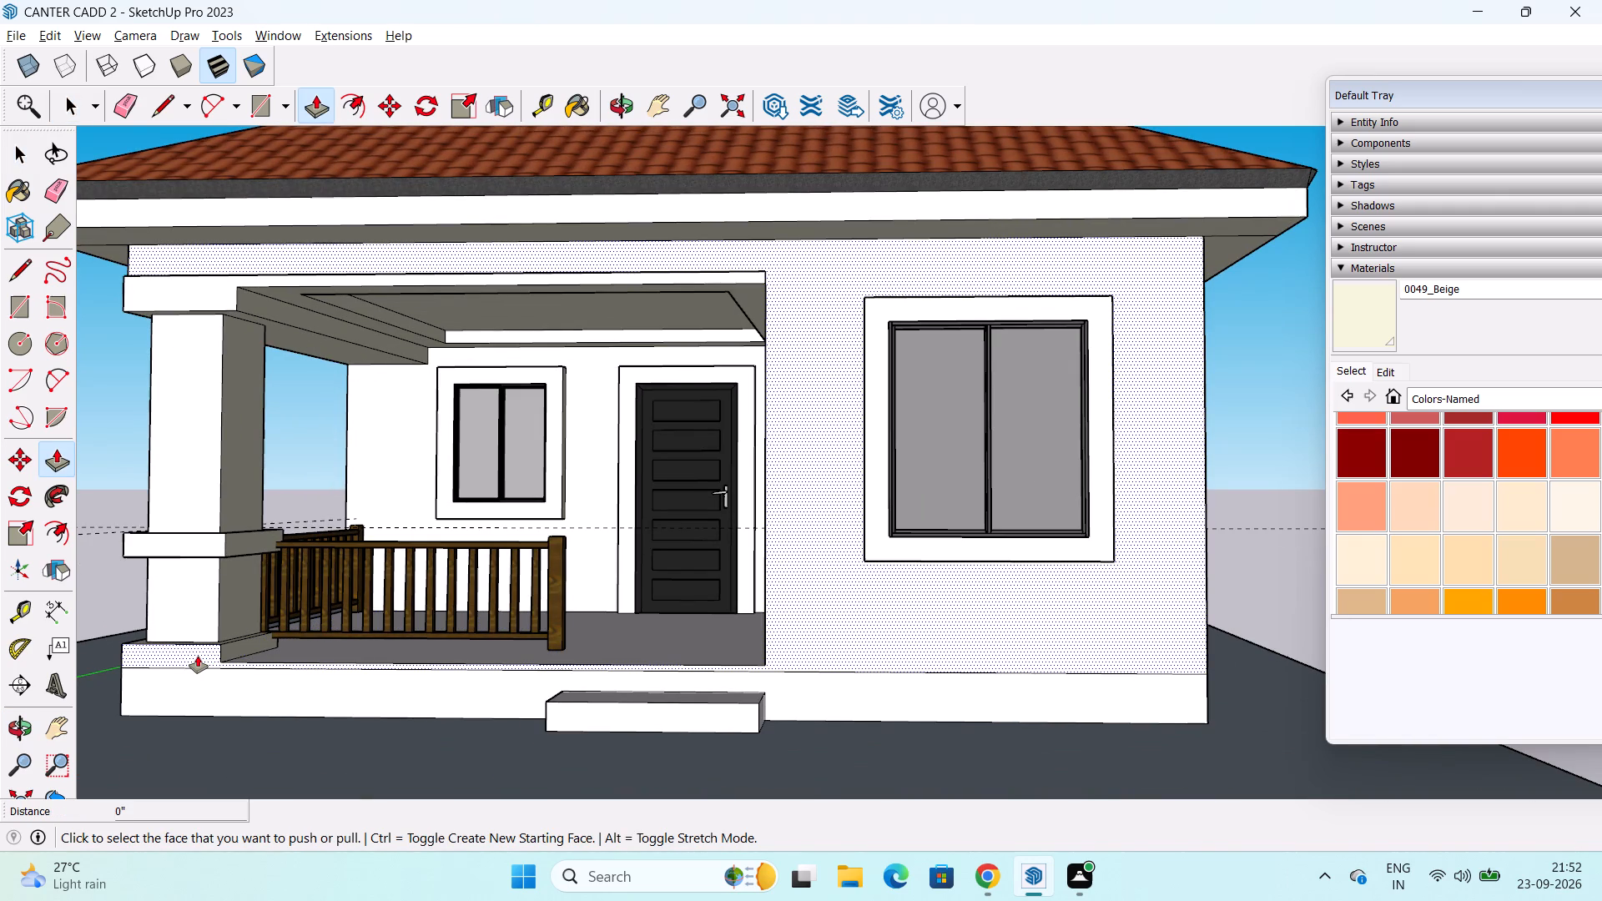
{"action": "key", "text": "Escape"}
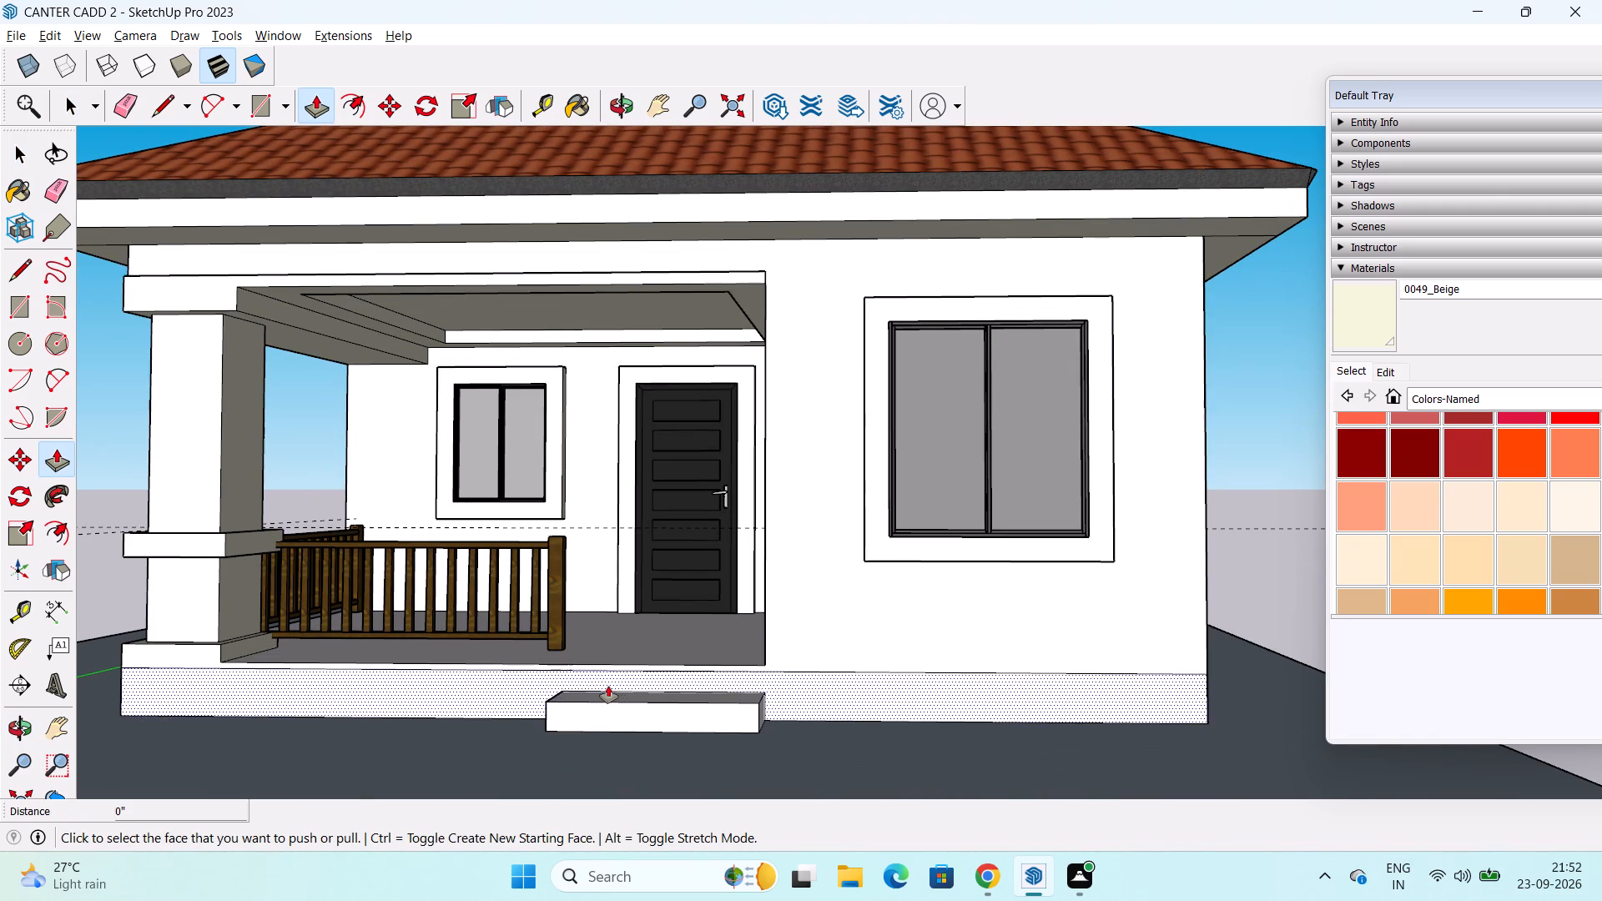
Draw a 12' line at porch floor level from the porch's inner corner across the front wall to the house's far corner.
{"action": "key", "text": "l"}
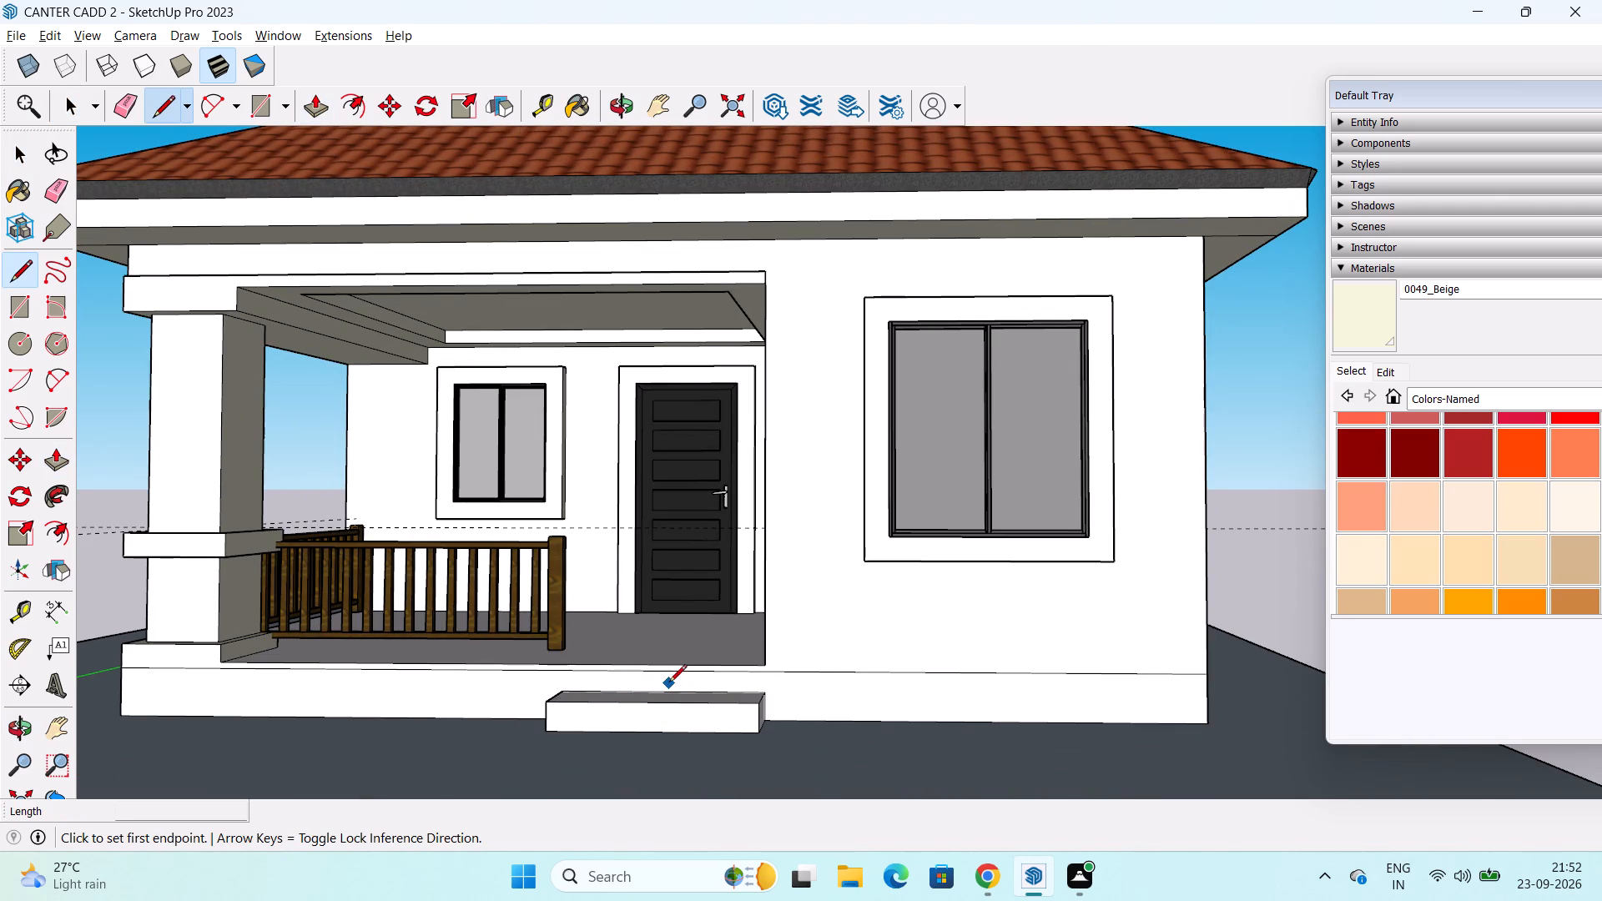
{"action": "left_click", "coordinate": [768, 654]}
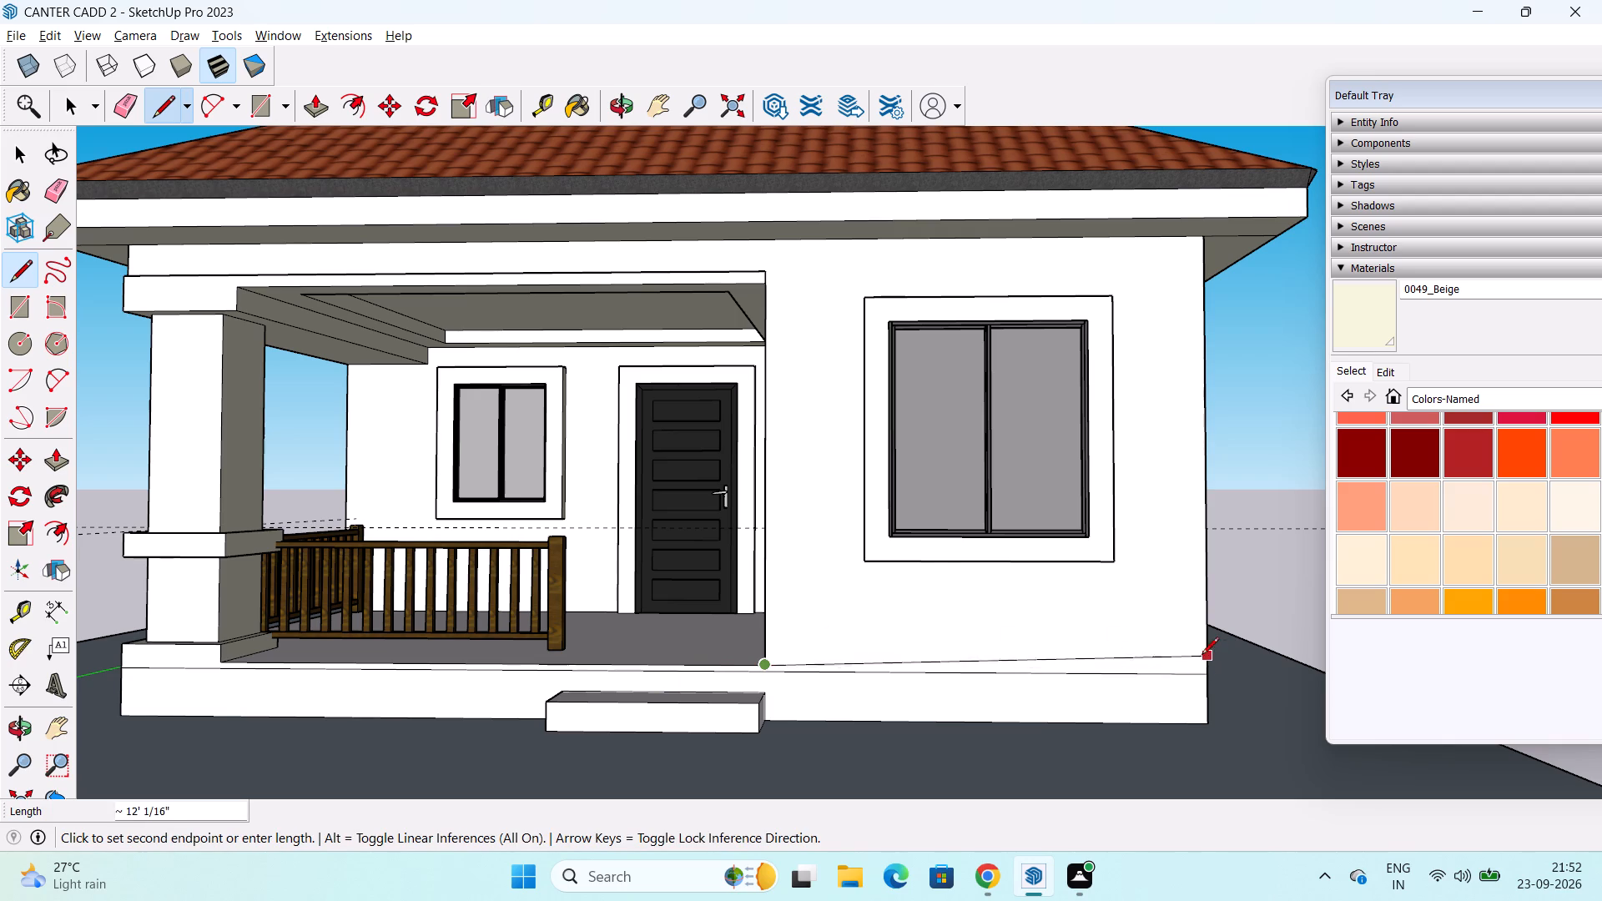
{"action": "left_click", "coordinate": [1207, 657]}
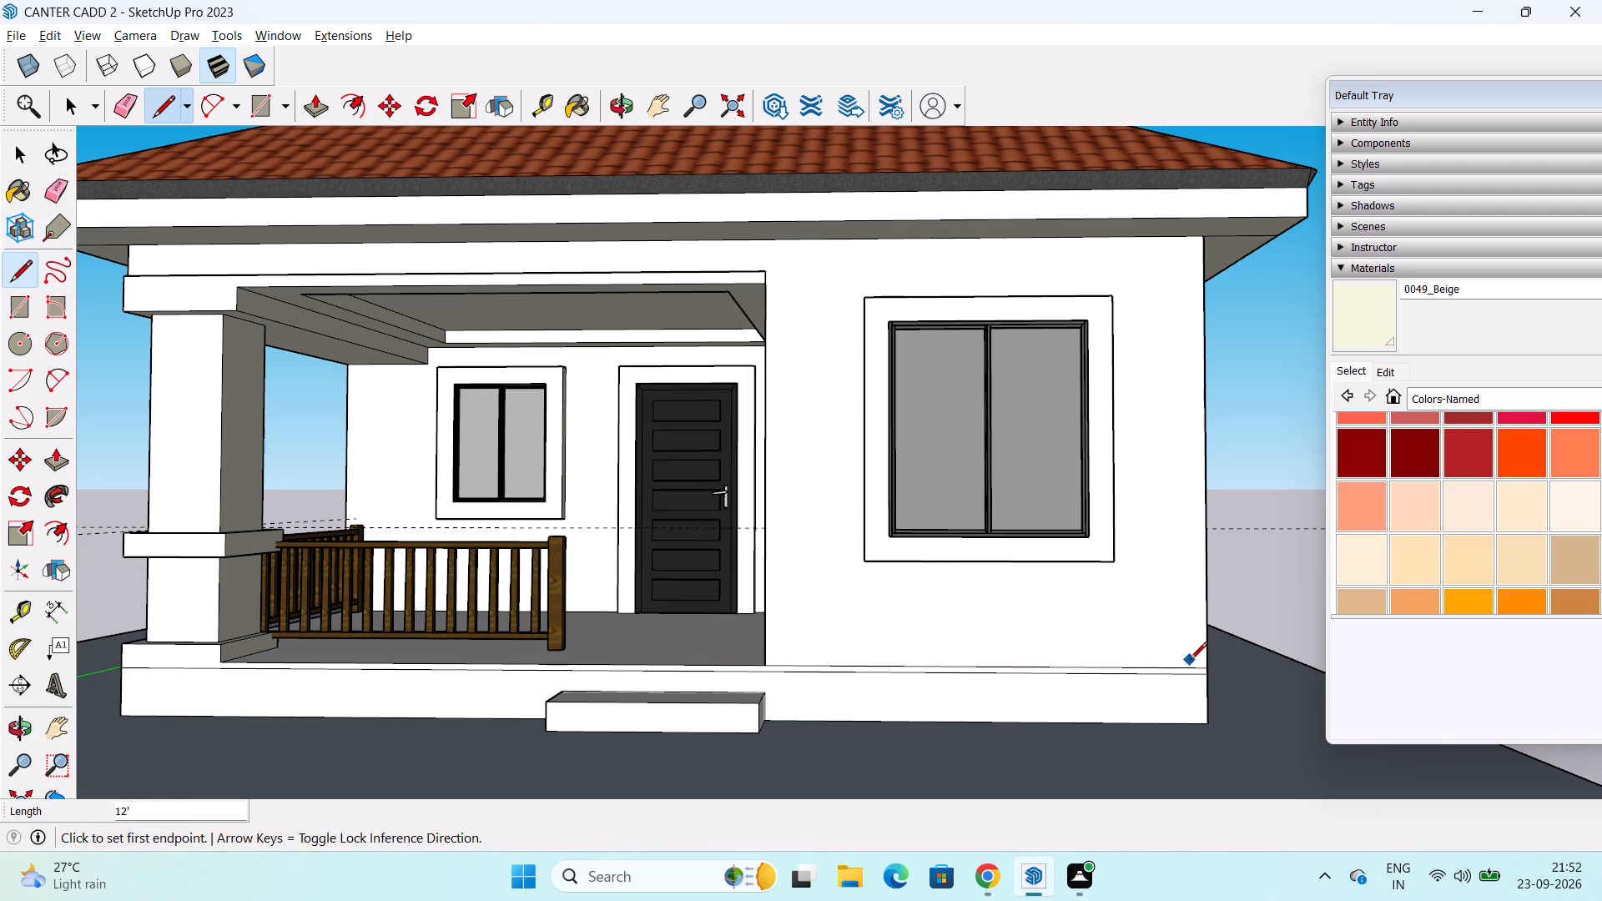
{"action": "key", "text": "space"}
Push/Pull the thin band along the top of the porch and house base outward by 3".
{"action": "key", "text": "p"}
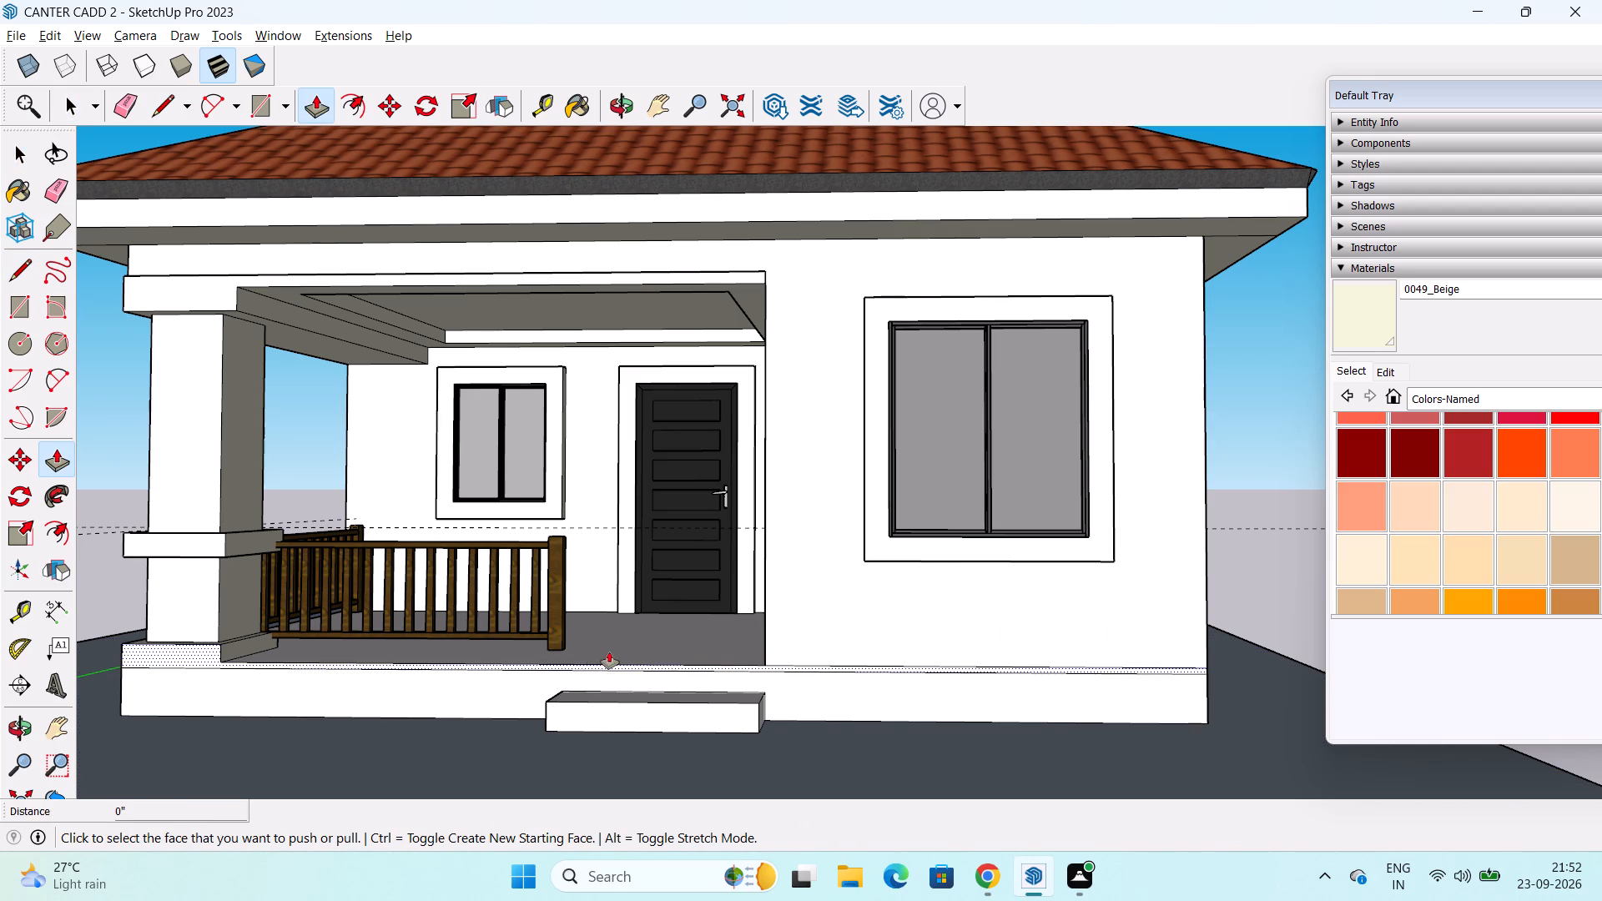
{"action": "left_click", "coordinate": [174, 649]}
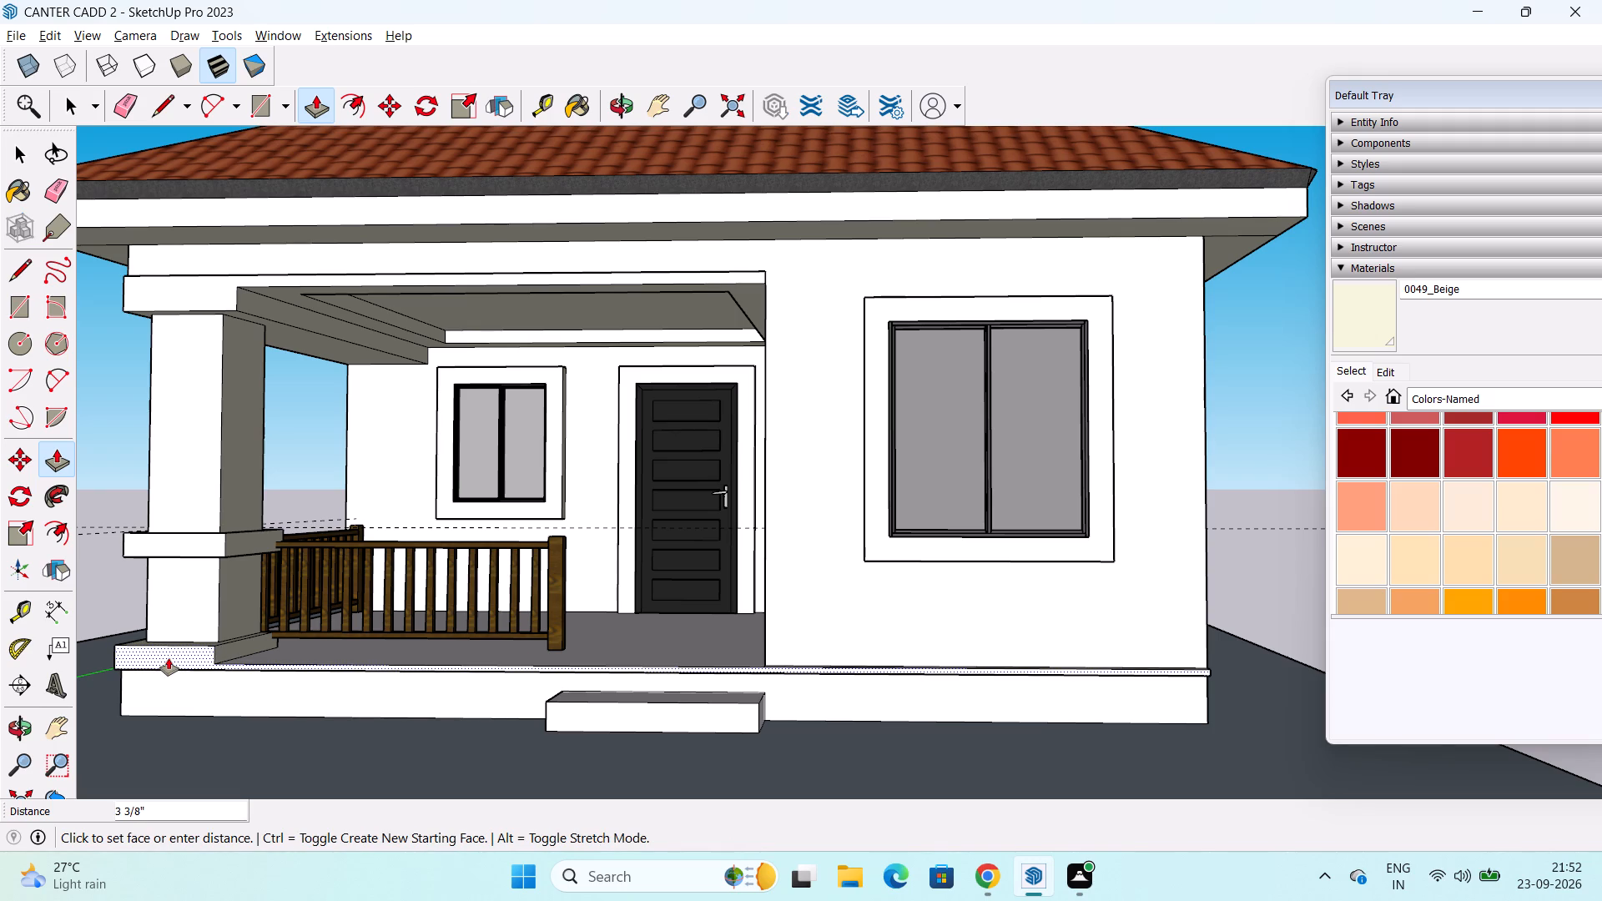
{"action": "type", "text": "3\""}
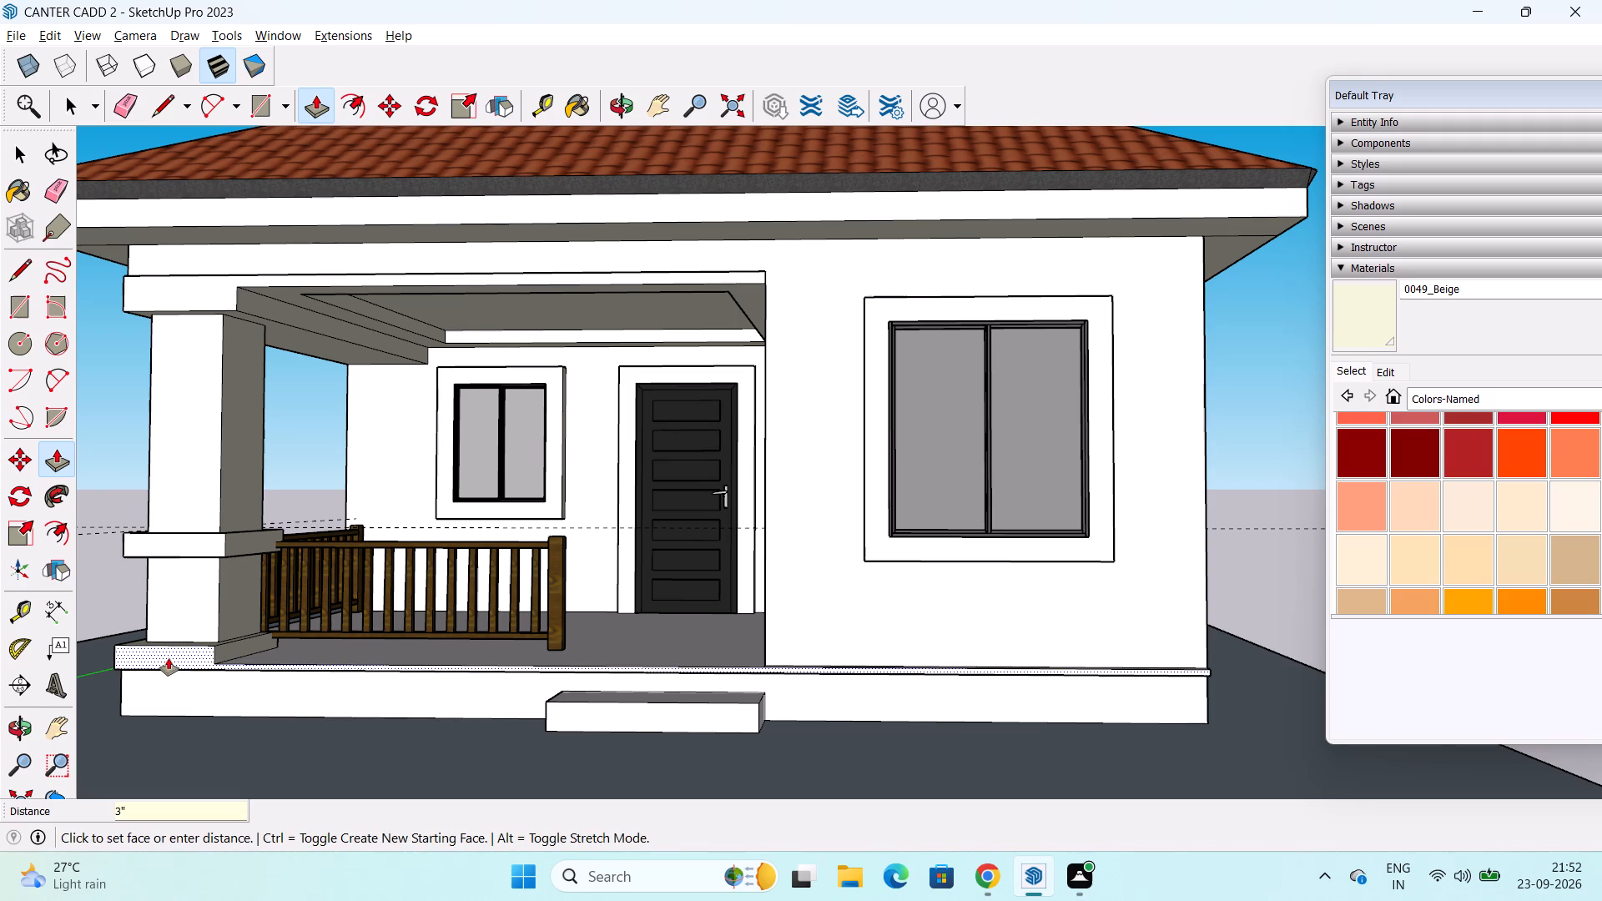
{"action": "key", "text": "Return"}
{"action": "key", "text": "space"}
Paint the porch floor out to its front edge with 0049_Beige.
{"action": "middle_click_drag", "start_coordinate": [247, 704], "coordinate": [359, 637]}
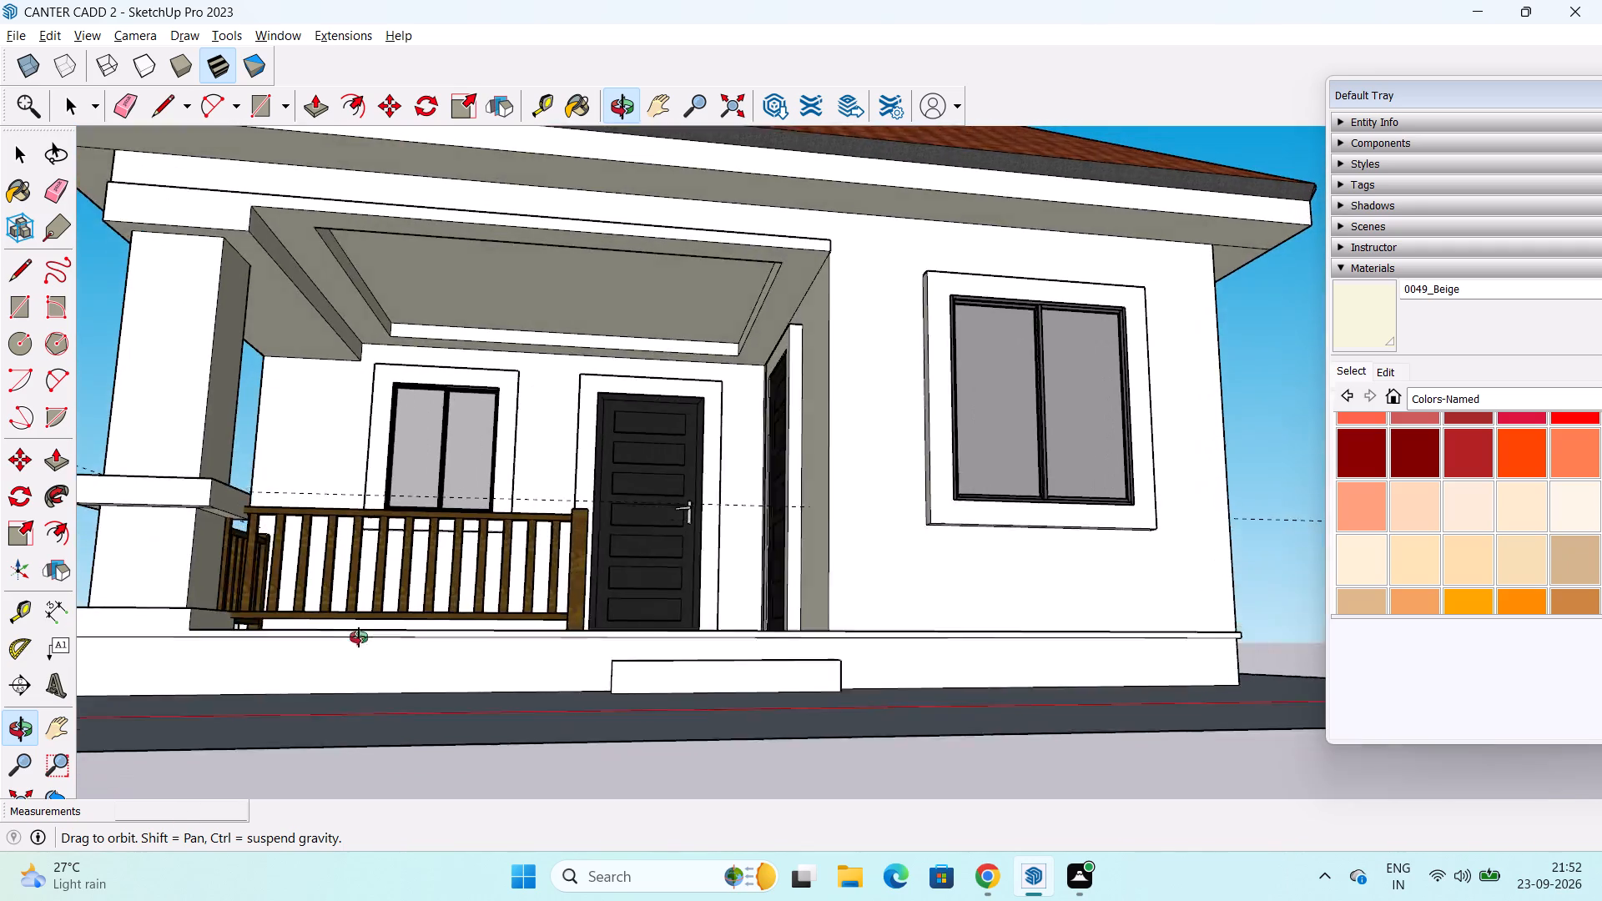
{"action": "middle_click_drag", "start_coordinate": [359, 637], "coordinate": [323, 735]}
{"action": "scroll", "coordinate": [350, 693], "scroll_direction": "up", "scroll_amount": 2}
{"action": "scroll", "coordinate": [400, 682], "scroll_direction": "down", "scroll_amount": 3}
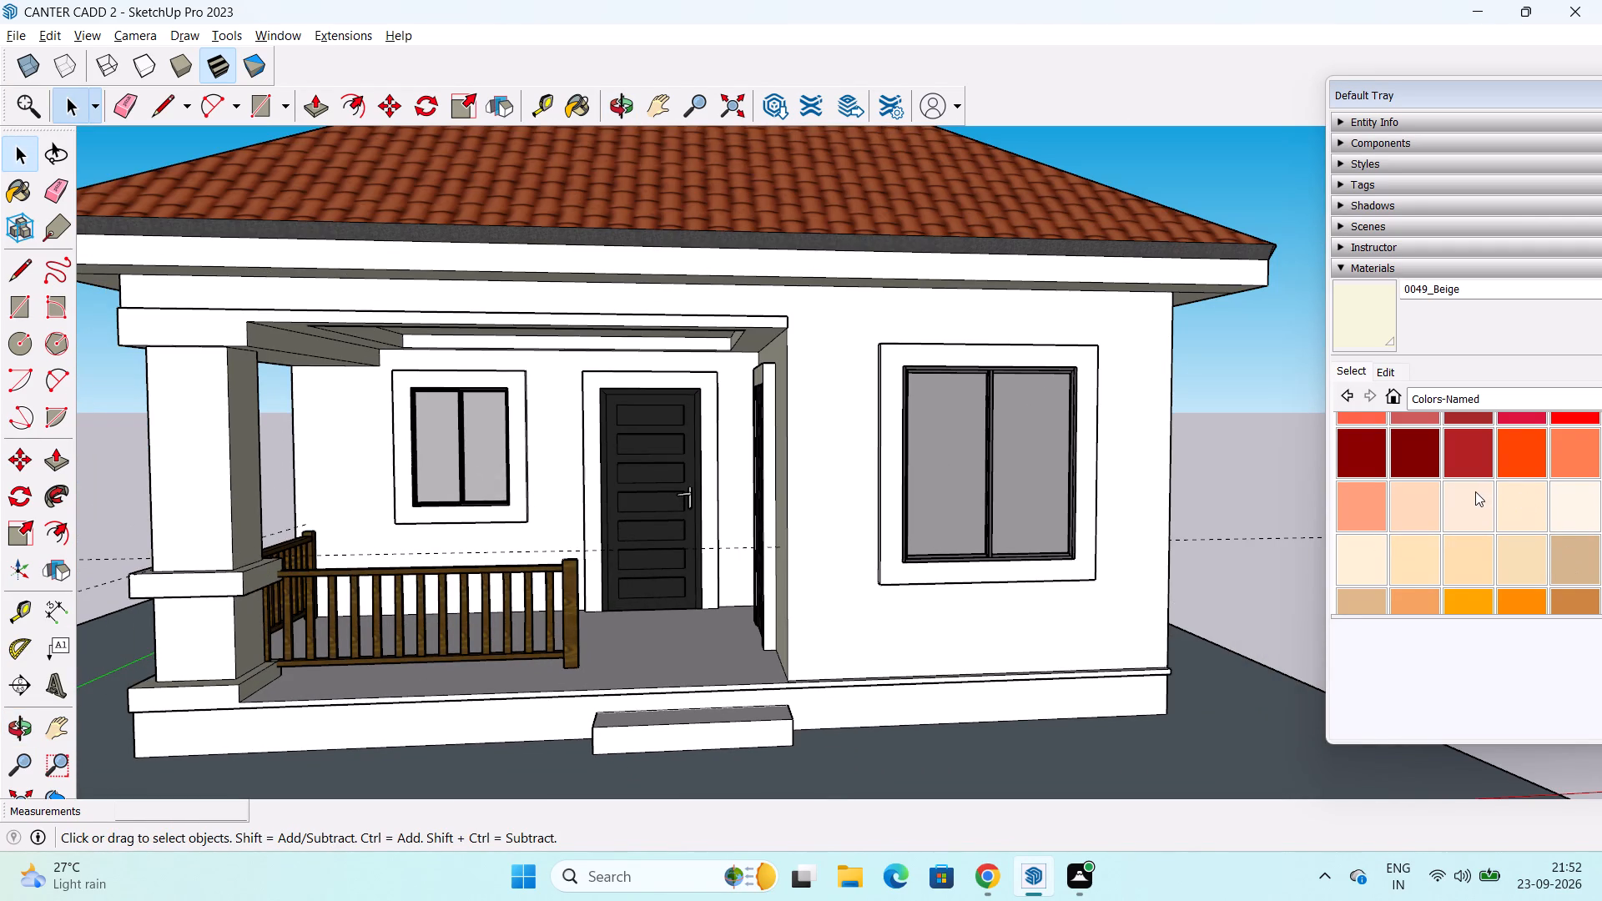
{"action": "scroll", "coordinate": [1507, 546], "scroll_direction": "down", "scroll_amount": 3}
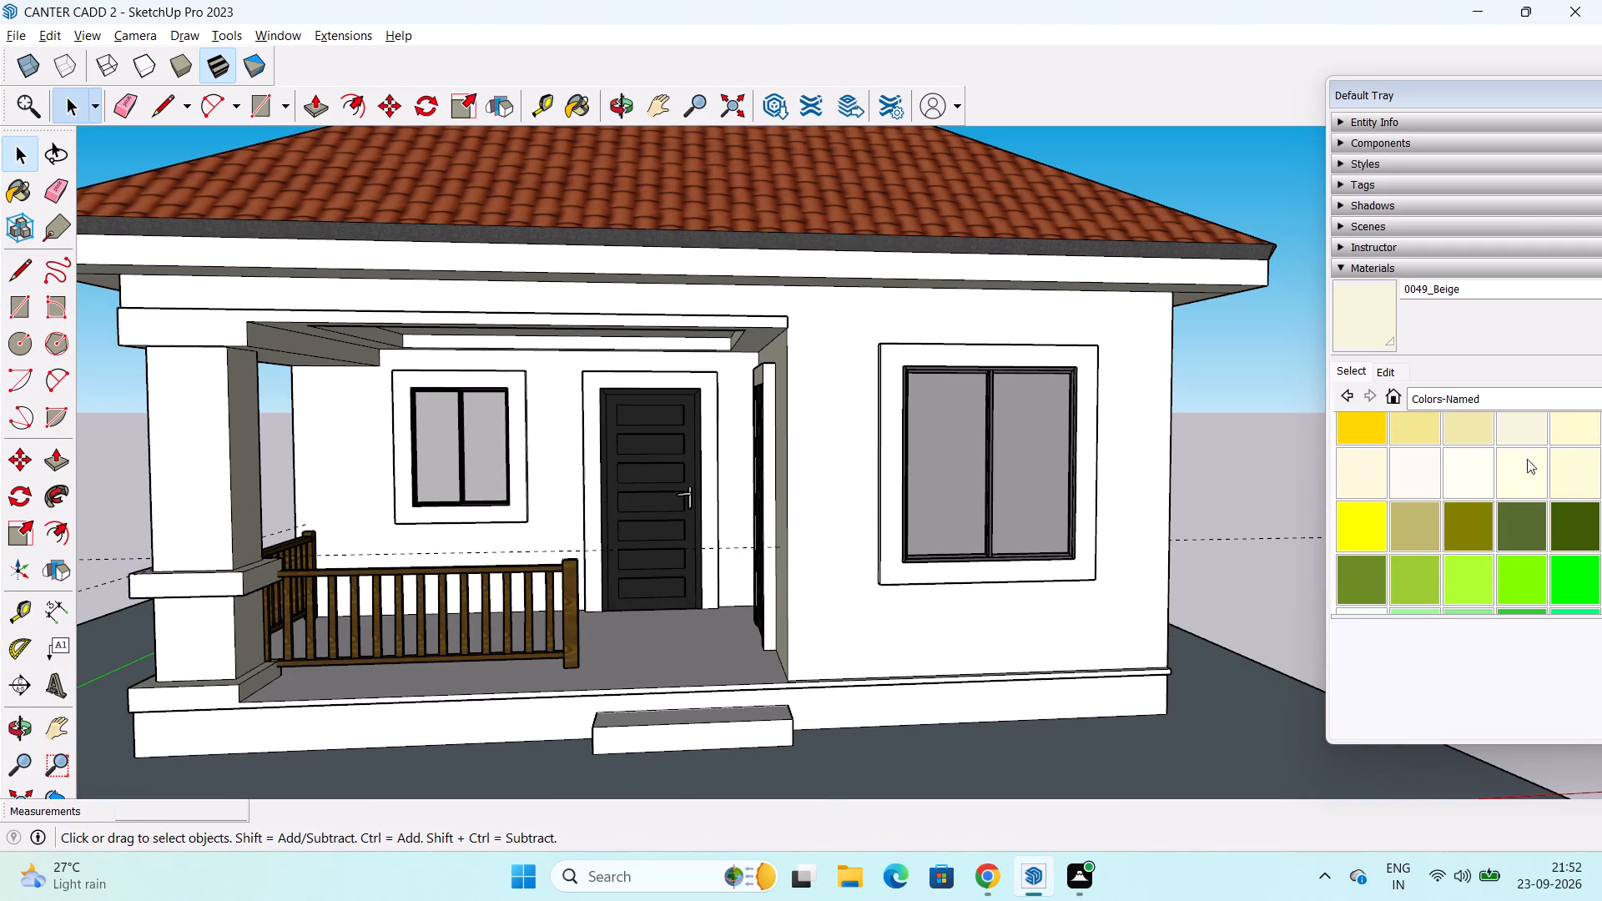
{"action": "left_click", "coordinate": [1524, 425]}
{"action": "middle_click_drag", "start_coordinate": [834, 625], "coordinate": [731, 838]}
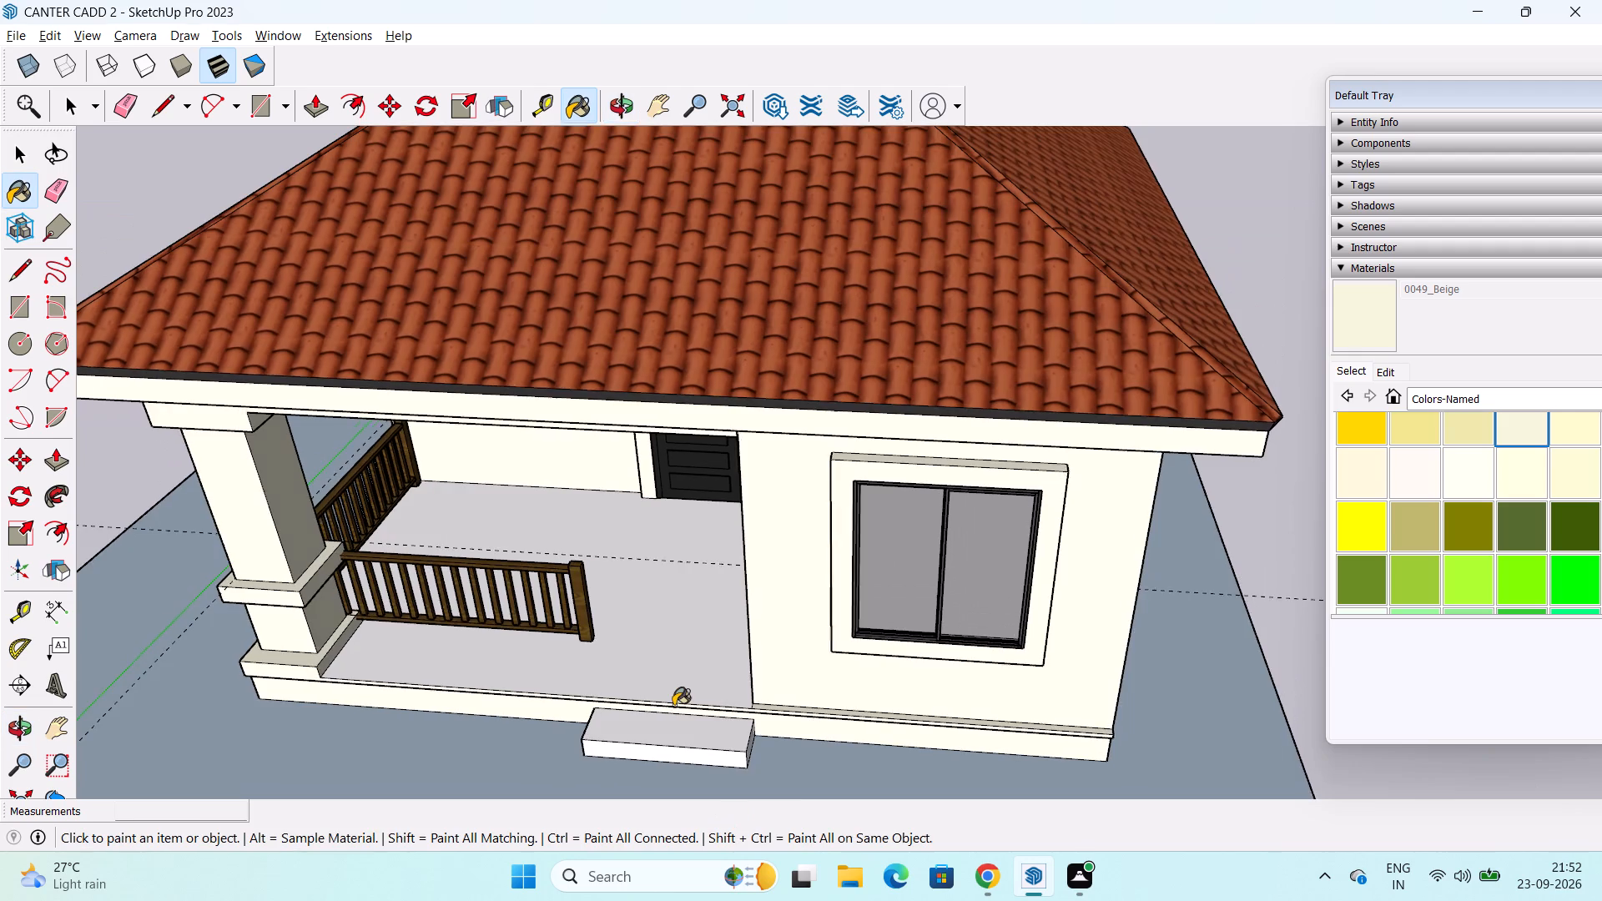
{"action": "scroll", "coordinate": [673, 706], "scroll_direction": "up", "scroll_amount": 12}
{"action": "left_click", "coordinate": [718, 618]}
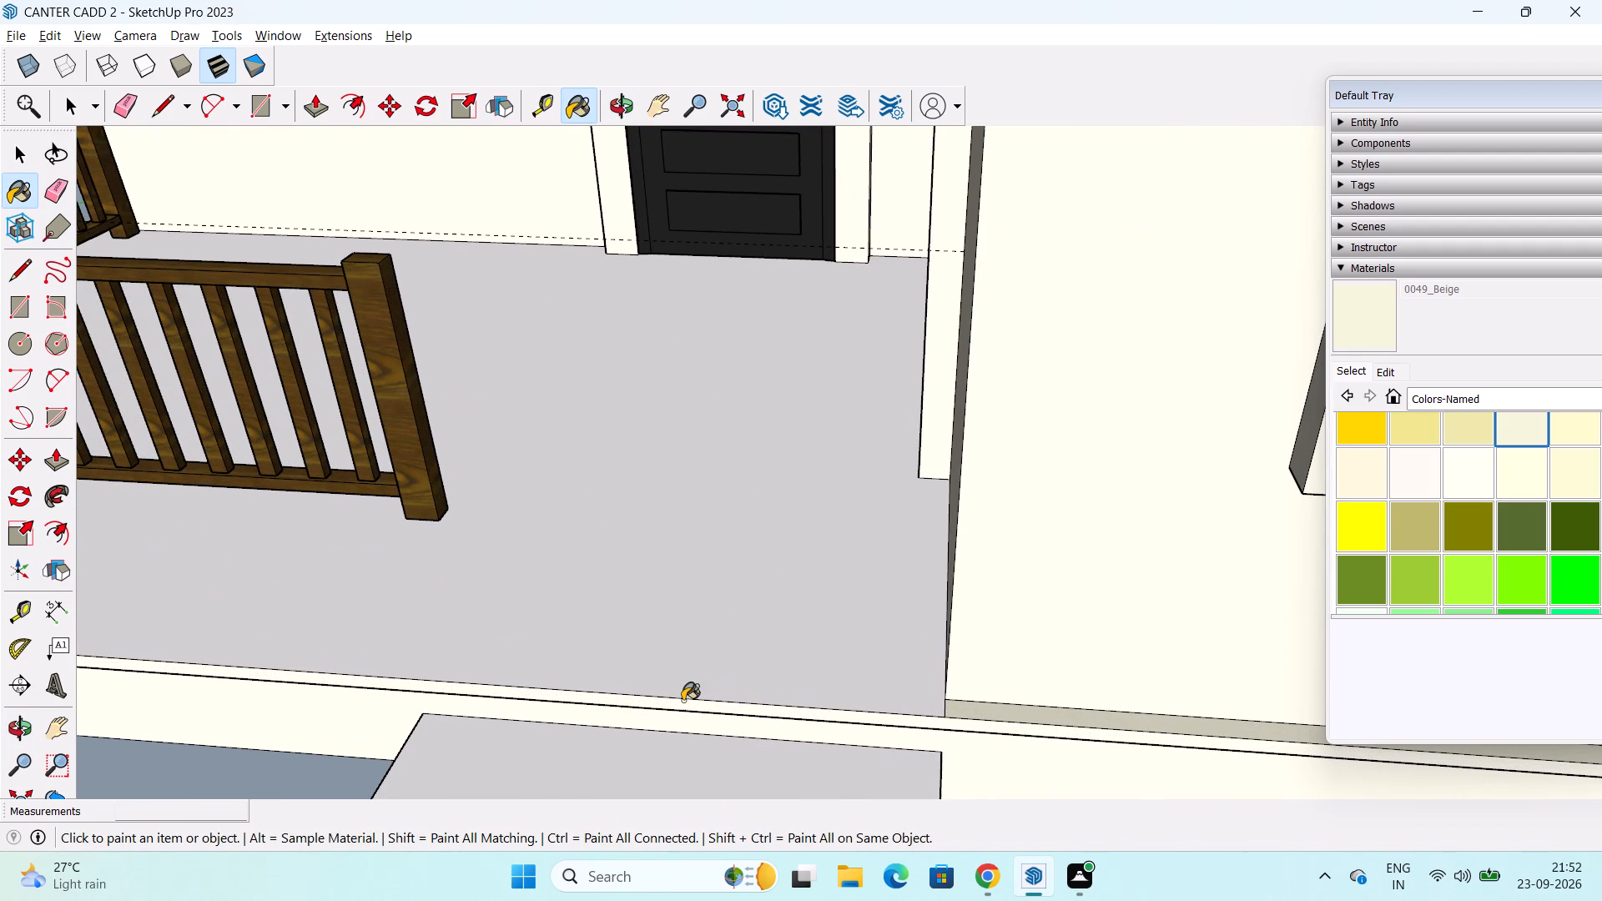
{"action": "left_click", "coordinate": [680, 706]}
Paint the underside of the projecting base band with 0049_Beige.
{"action": "scroll", "coordinate": [715, 605], "scroll_direction": "down", "scroll_amount": 3}
{"action": "middle_click_drag", "start_coordinate": [791, 701], "coordinate": [778, 455]}
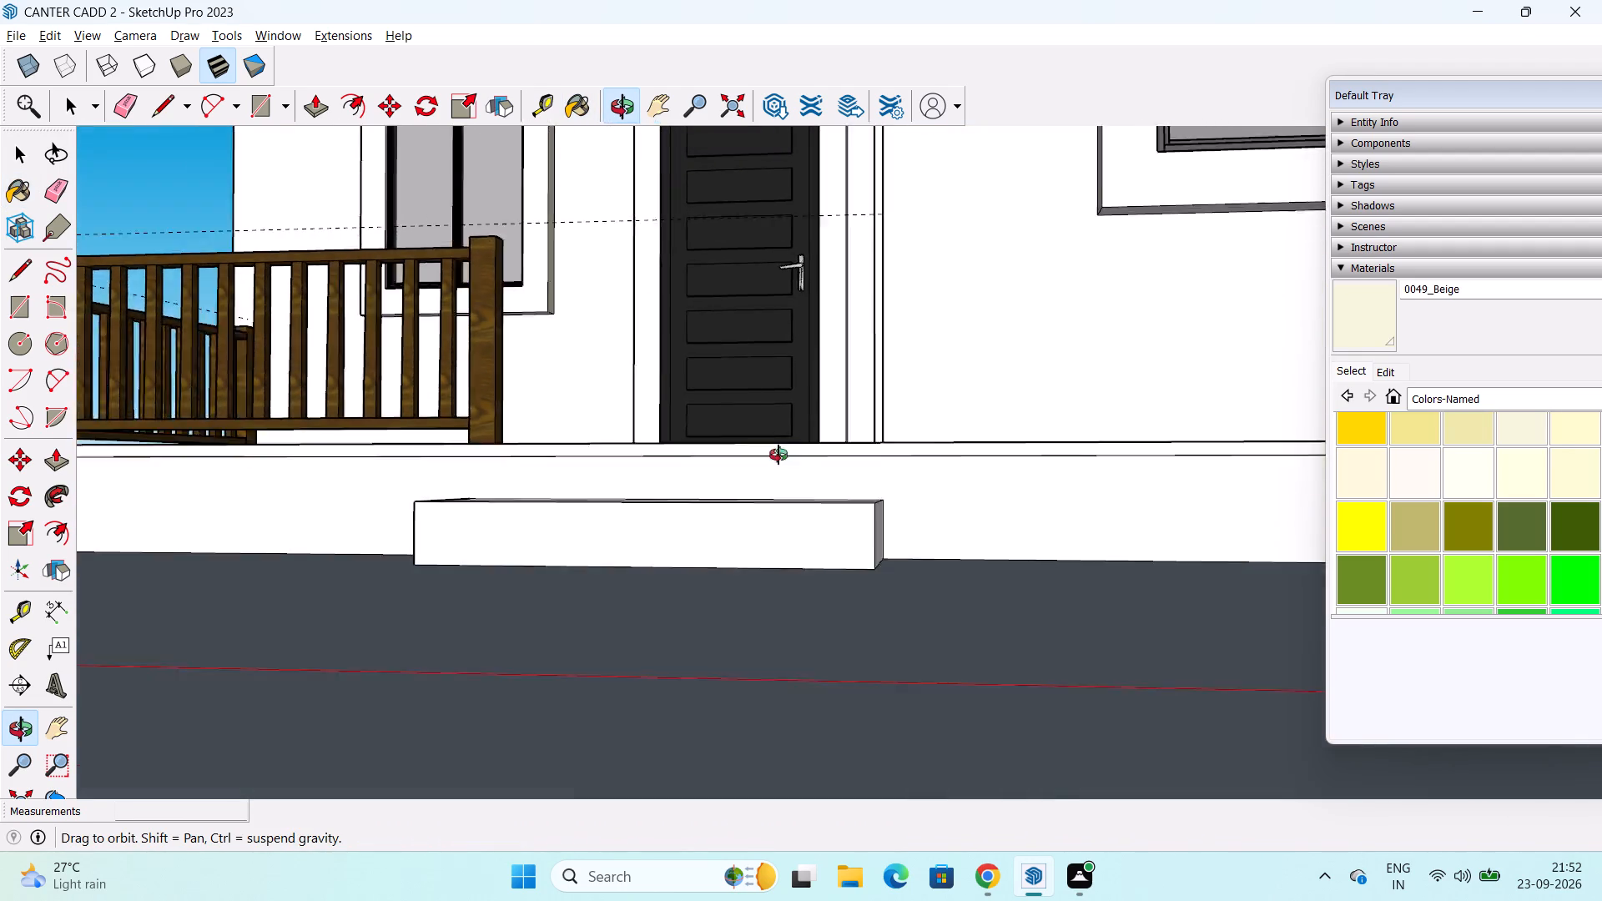
{"action": "middle_click_drag", "start_coordinate": [778, 455], "coordinate": [722, 431]}
{"action": "middle_click_drag", "start_coordinate": [850, 437], "coordinate": [930, 627]}
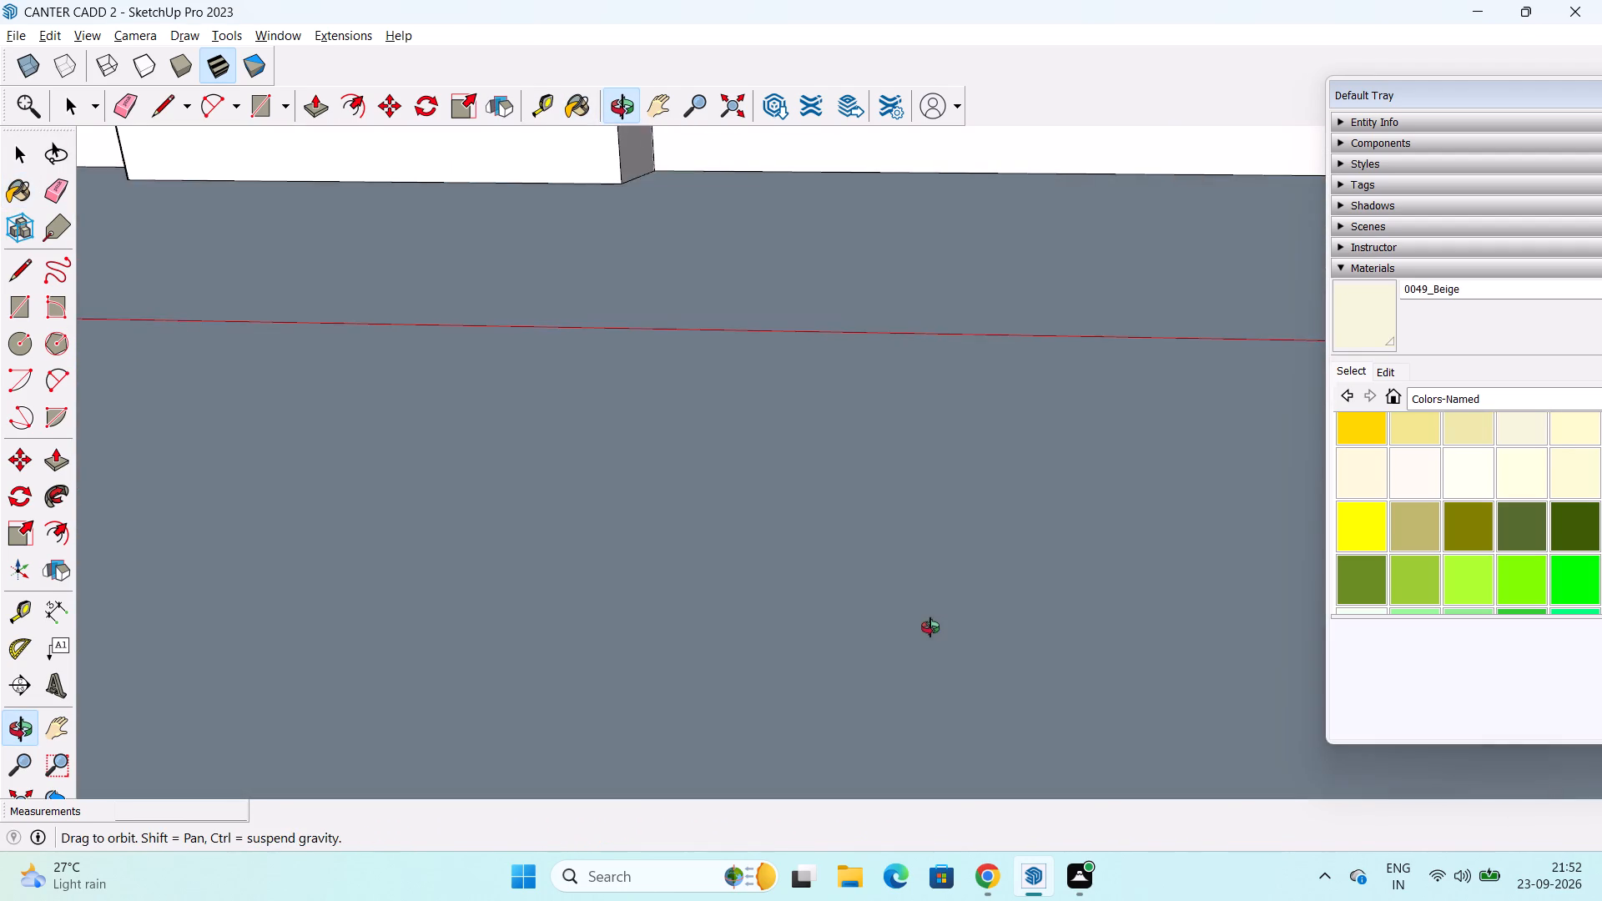
{"action": "middle_click_drag", "start_coordinate": [930, 627], "coordinate": [930, 613]}
{"action": "middle_click_drag", "start_coordinate": [779, 305], "coordinate": [906, 774], "text": "shift"}
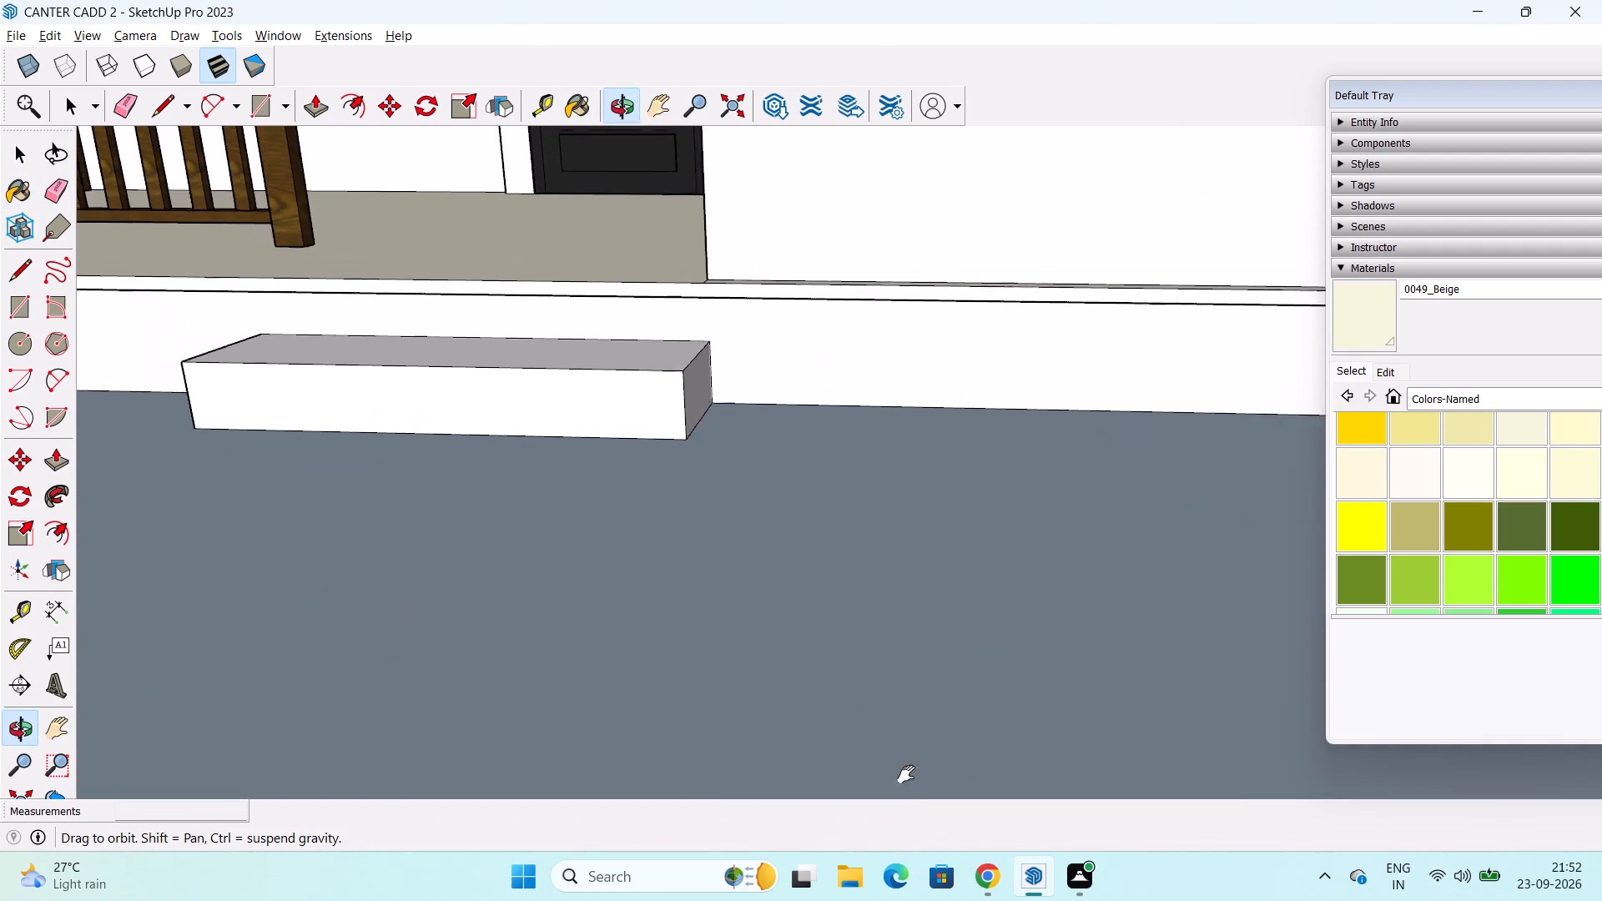
{"action": "middle_click_drag", "start_coordinate": [906, 774], "coordinate": [915, 749], "text": "shift"}
{"action": "scroll", "coordinate": [846, 380], "scroll_direction": "up", "scroll_amount": 5}
{"action": "middle_click_drag", "start_coordinate": [853, 332], "coordinate": [640, 384]}
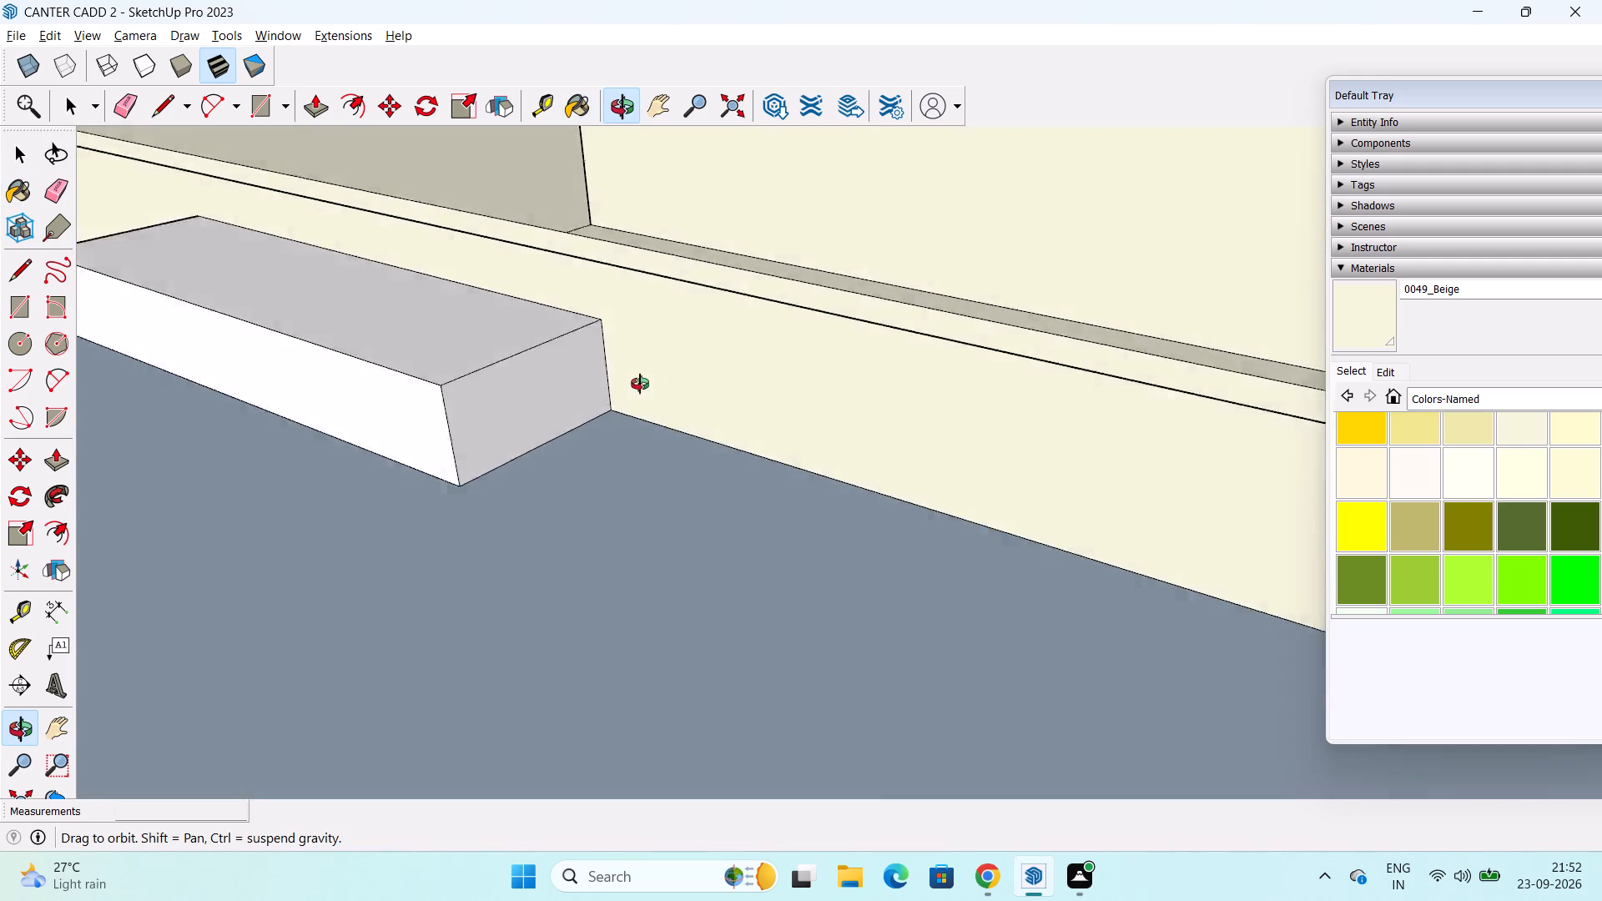
{"action": "middle_click_drag", "start_coordinate": [640, 384], "coordinate": [816, 260]}
{"action": "scroll", "coordinate": [816, 256], "scroll_direction": "down", "scroll_amount": 1}
{"action": "scroll", "coordinate": [814, 245], "scroll_direction": "up", "scroll_amount": 4}
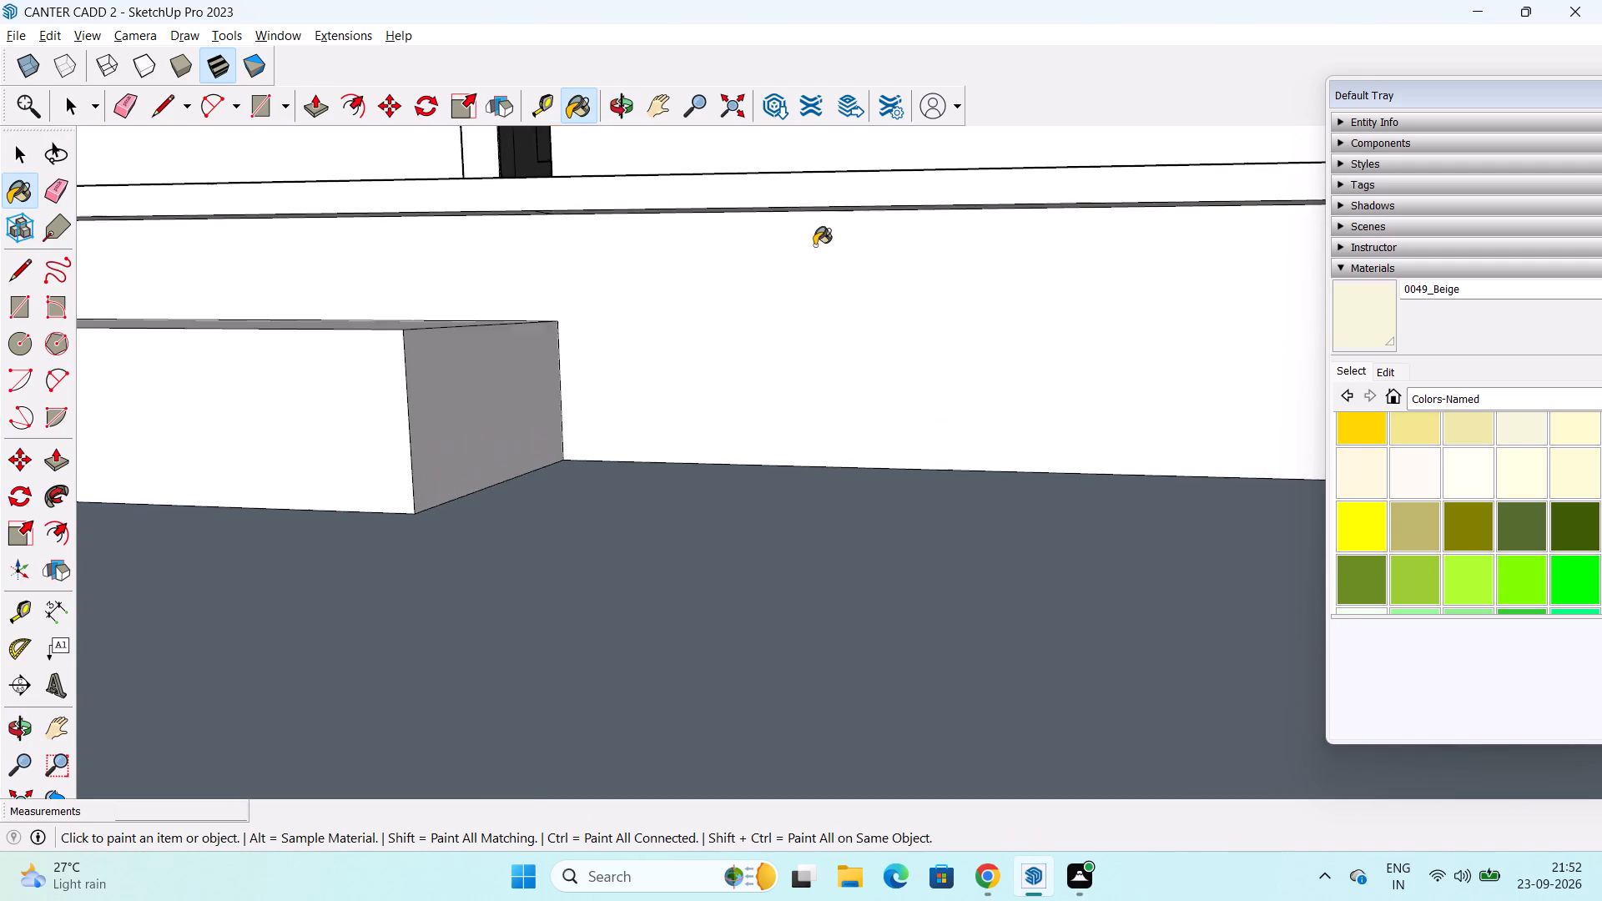
{"action": "scroll", "coordinate": [814, 245], "scroll_direction": "up", "scroll_amount": 4}
{"action": "middle_click_drag", "start_coordinate": [818, 240], "coordinate": [849, 191]}
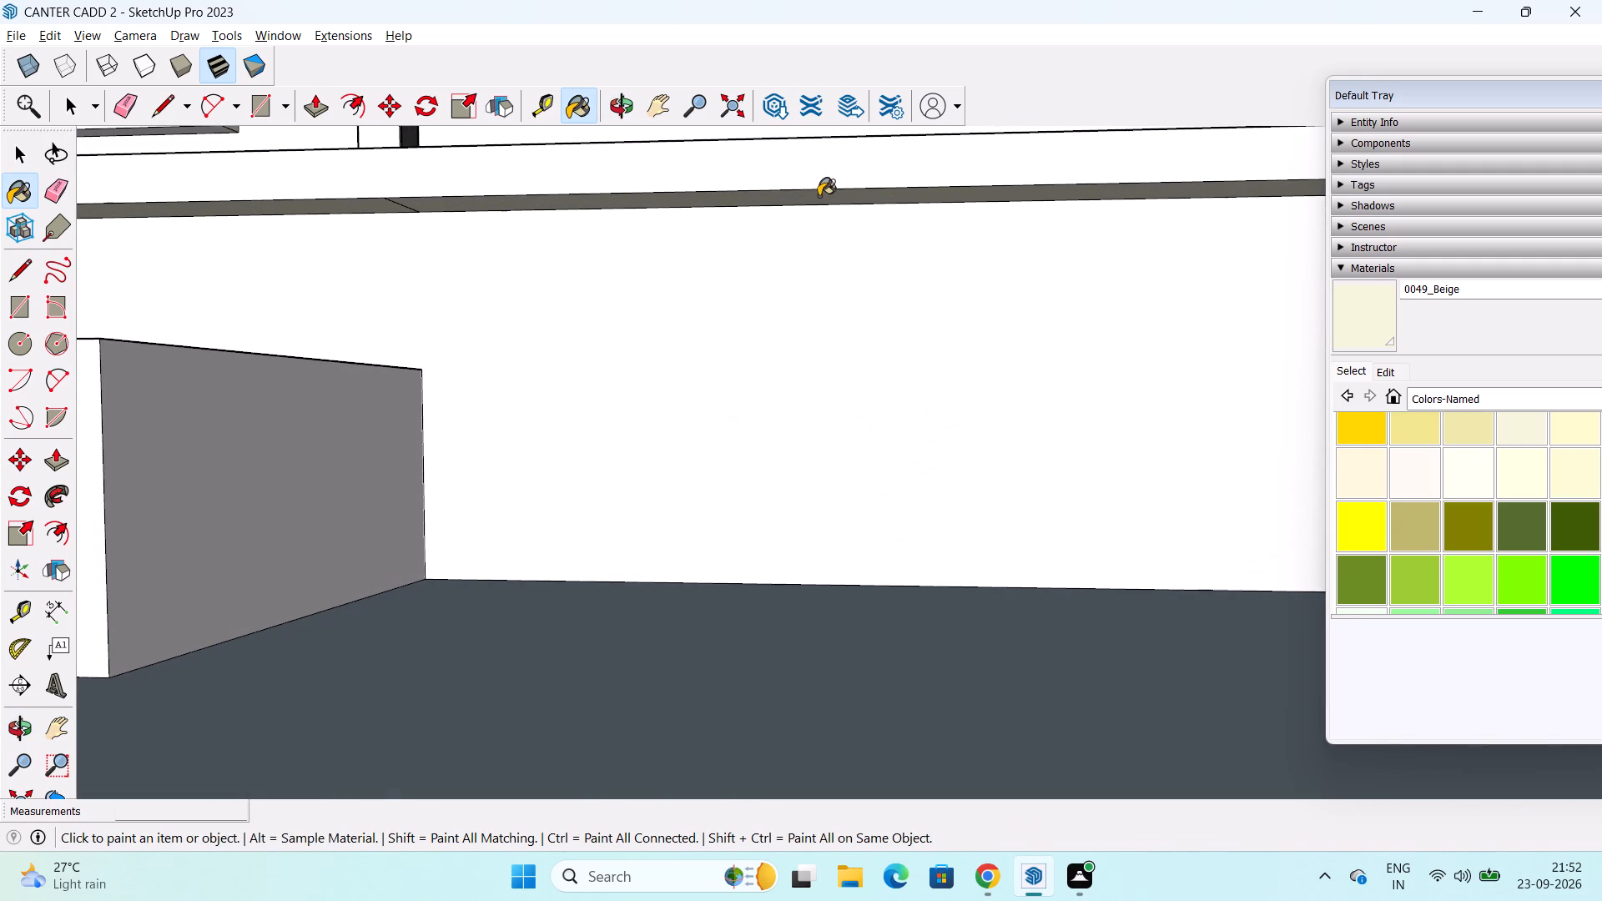
{"action": "left_click", "coordinate": [819, 198]}
{"action": "key", "text": "space"}
Examine the front of the house, its porch and the base band from several distances and angles.
{"action": "scroll", "coordinate": [840, 337], "scroll_direction": "down", "scroll_amount": 9}
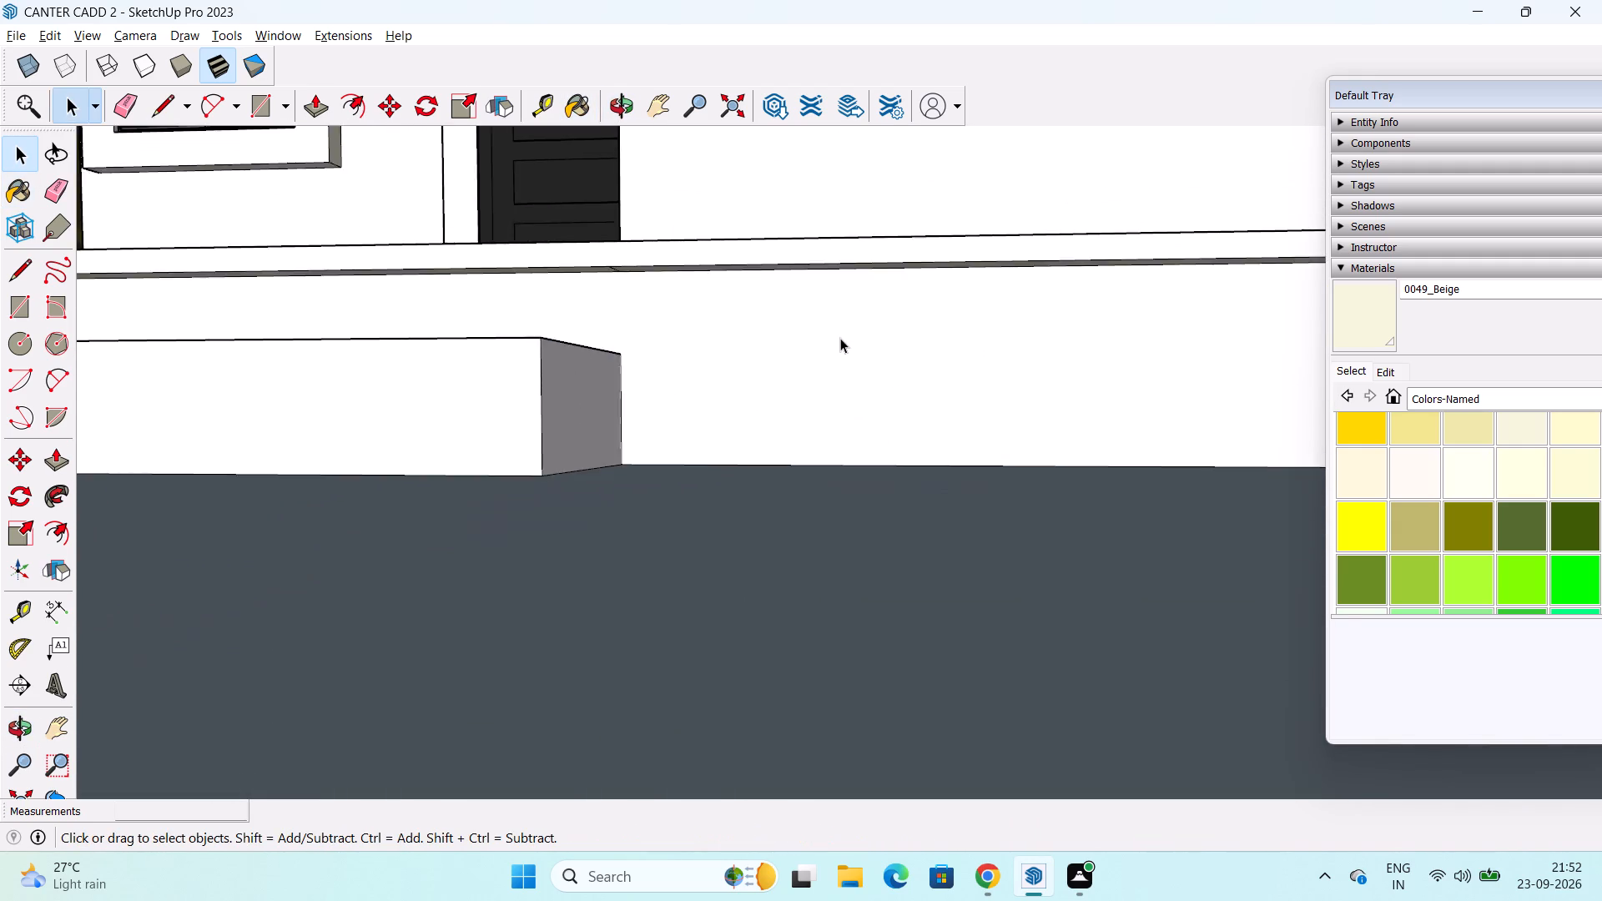
{"action": "scroll", "coordinate": [840, 338], "scroll_direction": "down", "scroll_amount": 3}
{"action": "left_click", "coordinate": [733, 109]}
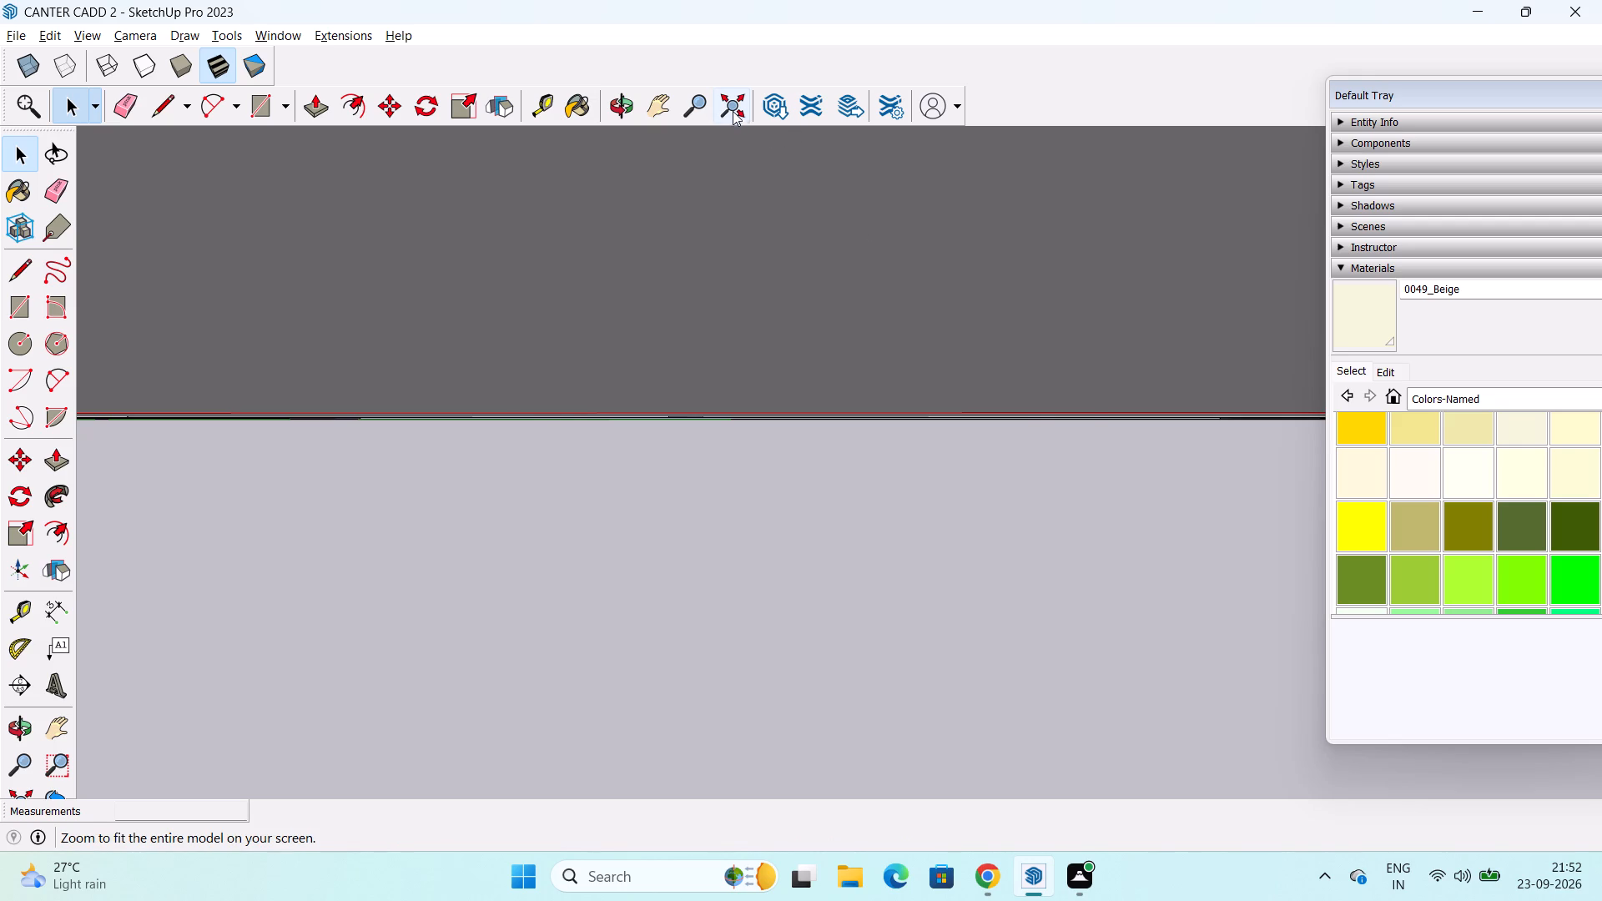
{"action": "middle_click_drag", "start_coordinate": [833, 348], "coordinate": [844, 360]}
{"action": "scroll", "coordinate": [968, 505], "scroll_direction": "up", "scroll_amount": 1}
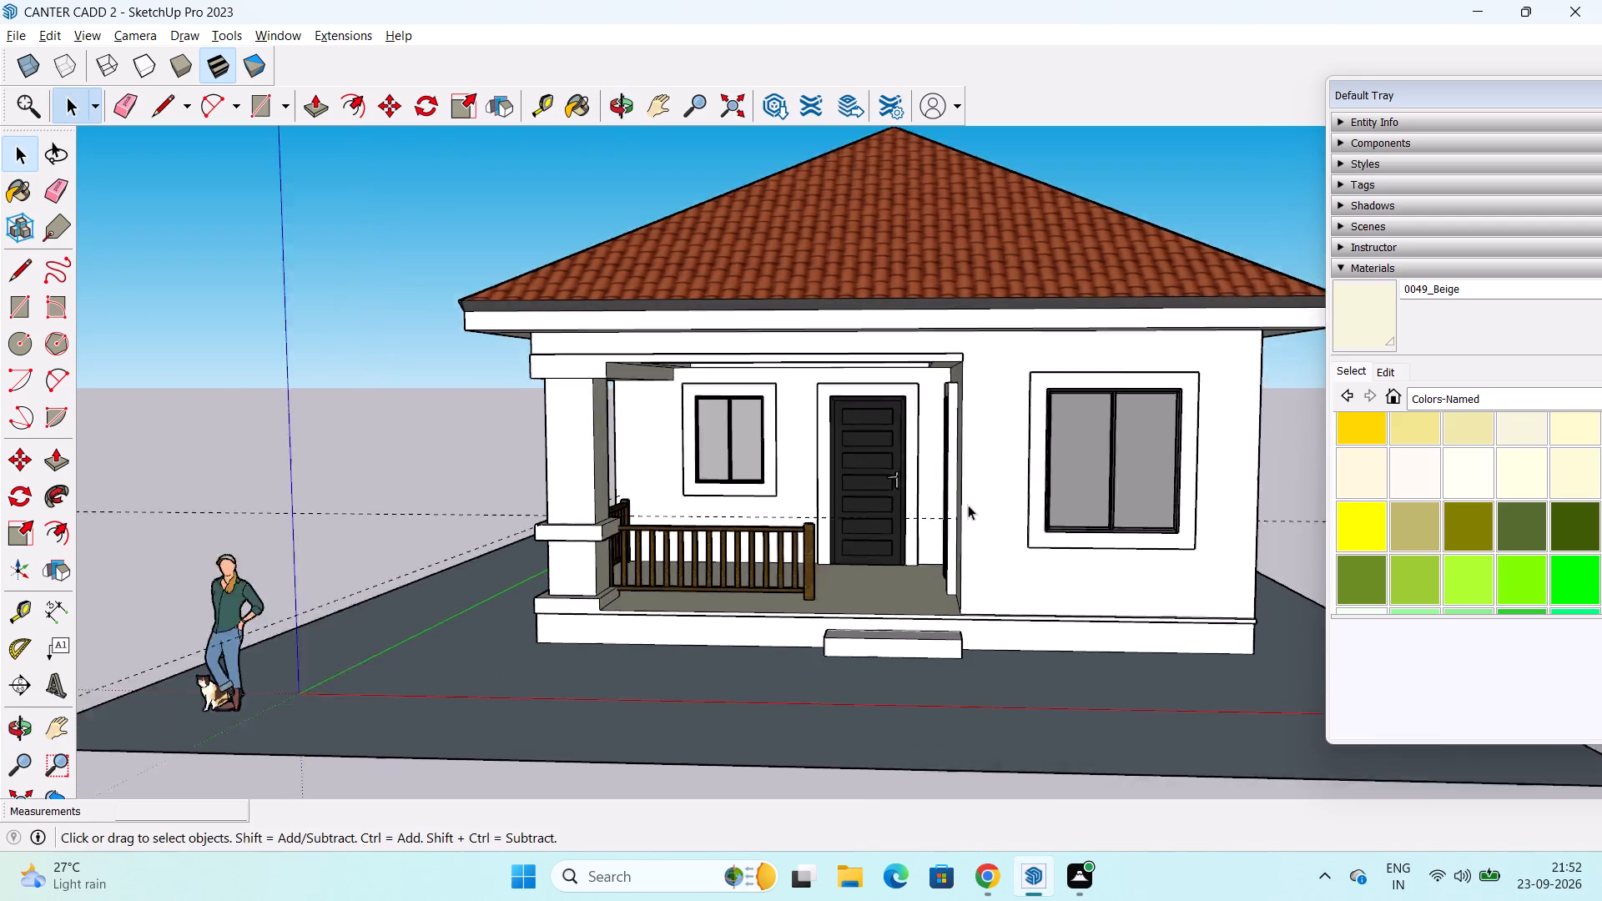
{"action": "scroll", "coordinate": [968, 505], "scroll_direction": "up", "scroll_amount": 5}
{"action": "middle_click_drag", "start_coordinate": [968, 505], "coordinate": [907, 343], "text": "shift"}
{"action": "scroll", "coordinate": [968, 503], "scroll_direction": "up", "scroll_amount": 1, "text": "shift"}
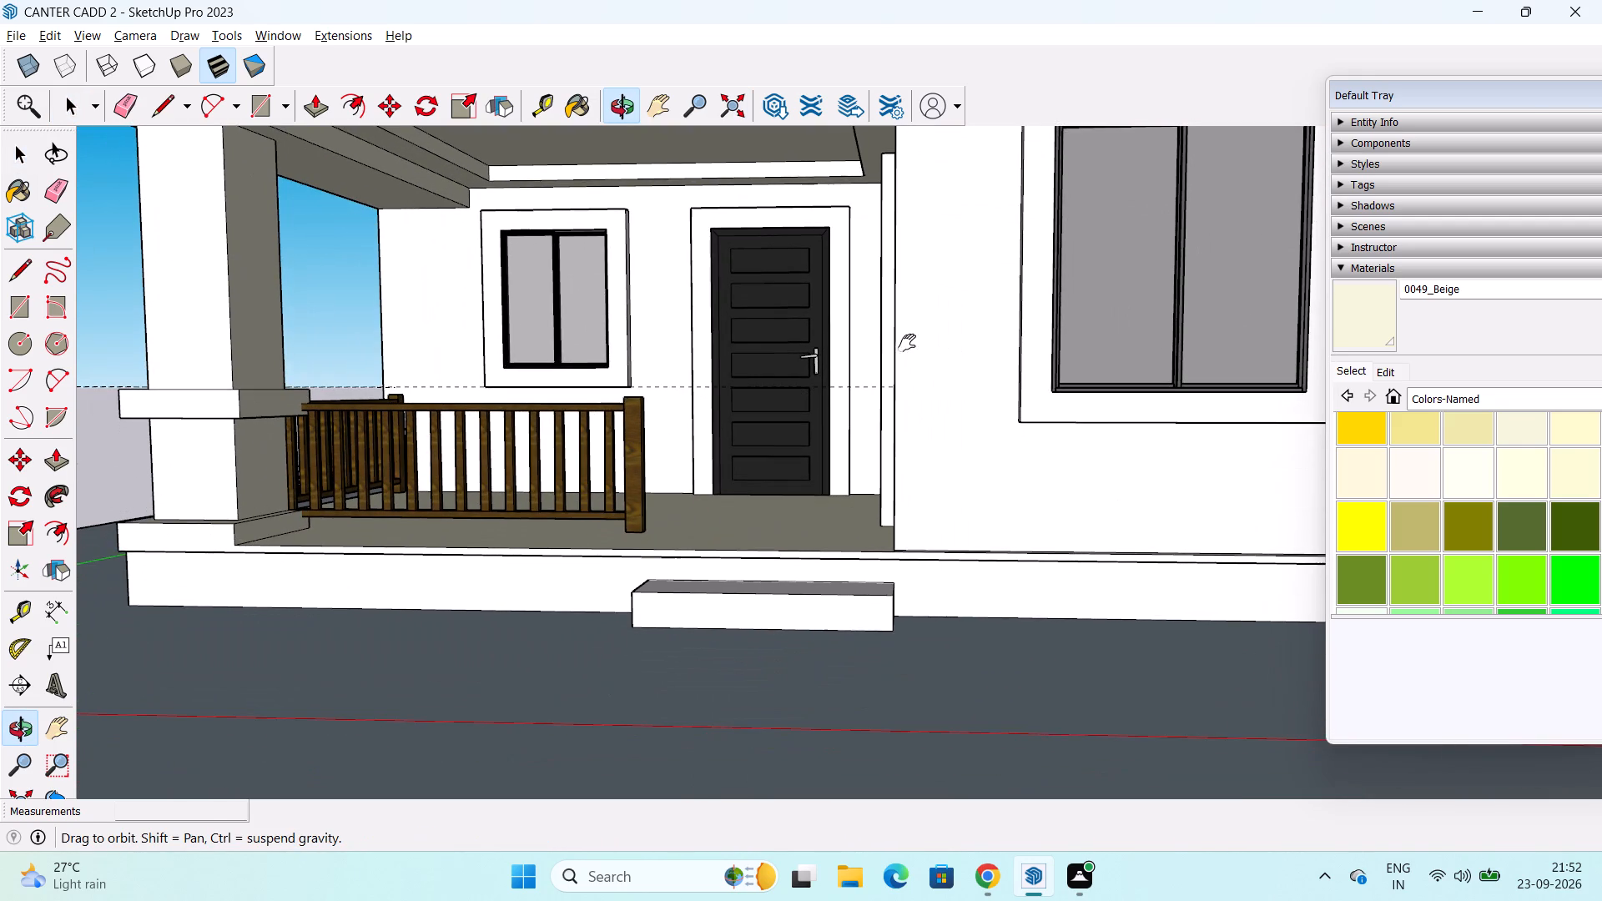
{"action": "middle_click_drag", "start_coordinate": [907, 343], "coordinate": [906, 342], "text": "shift"}
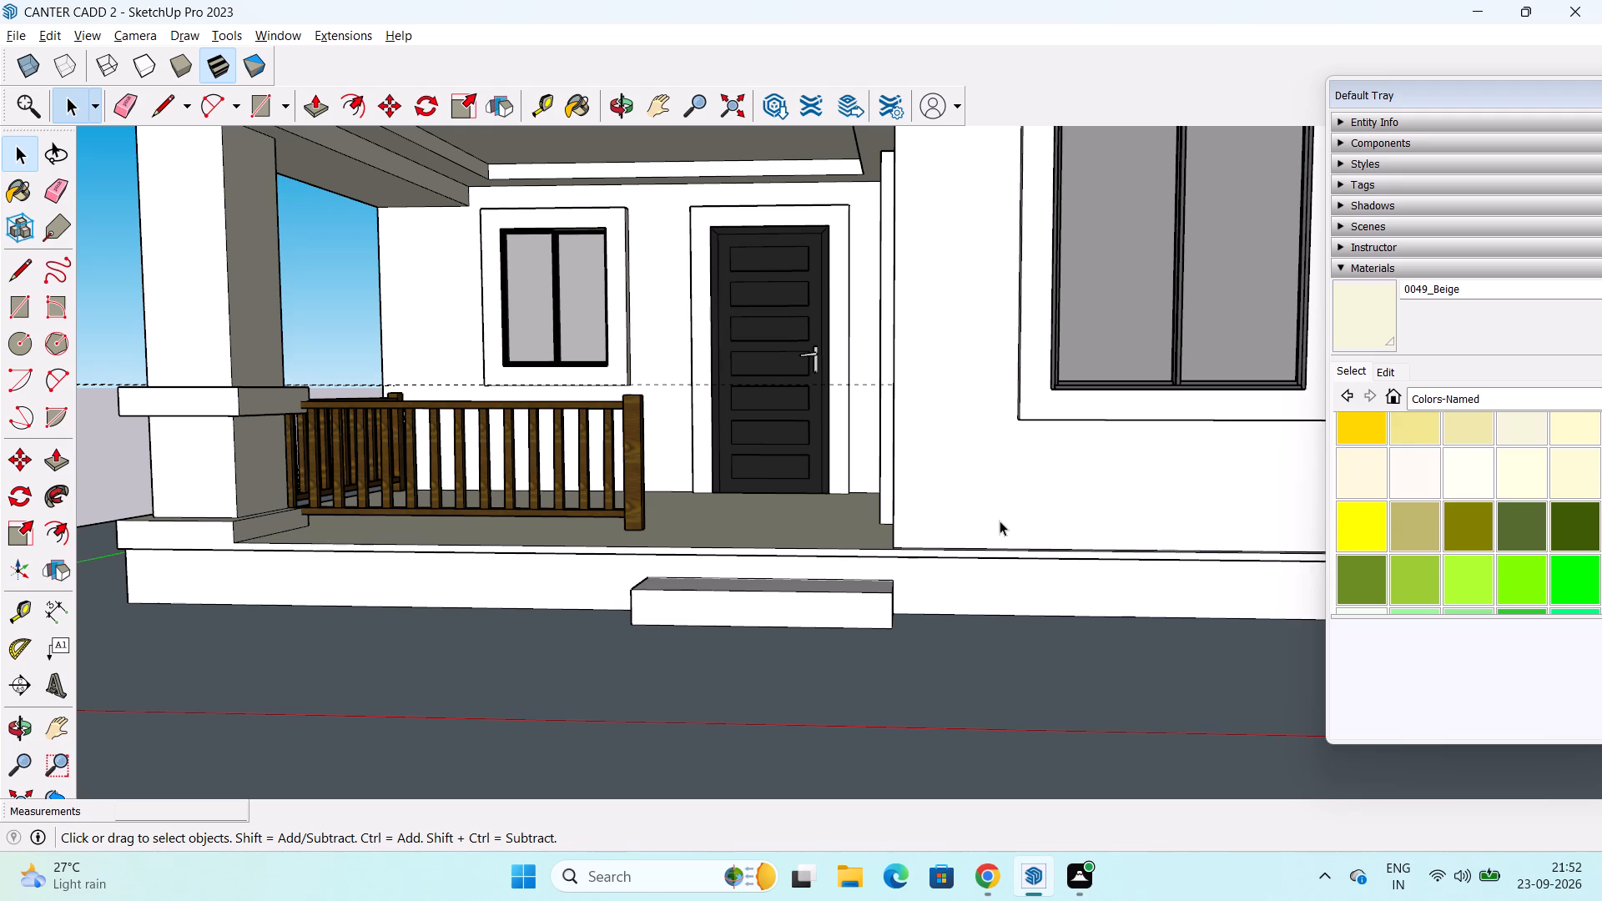
{"action": "scroll", "coordinate": [913, 629], "scroll_direction": "down", "scroll_amount": 7}
{"action": "middle_click_drag", "start_coordinate": [916, 607], "coordinate": [930, 694]}
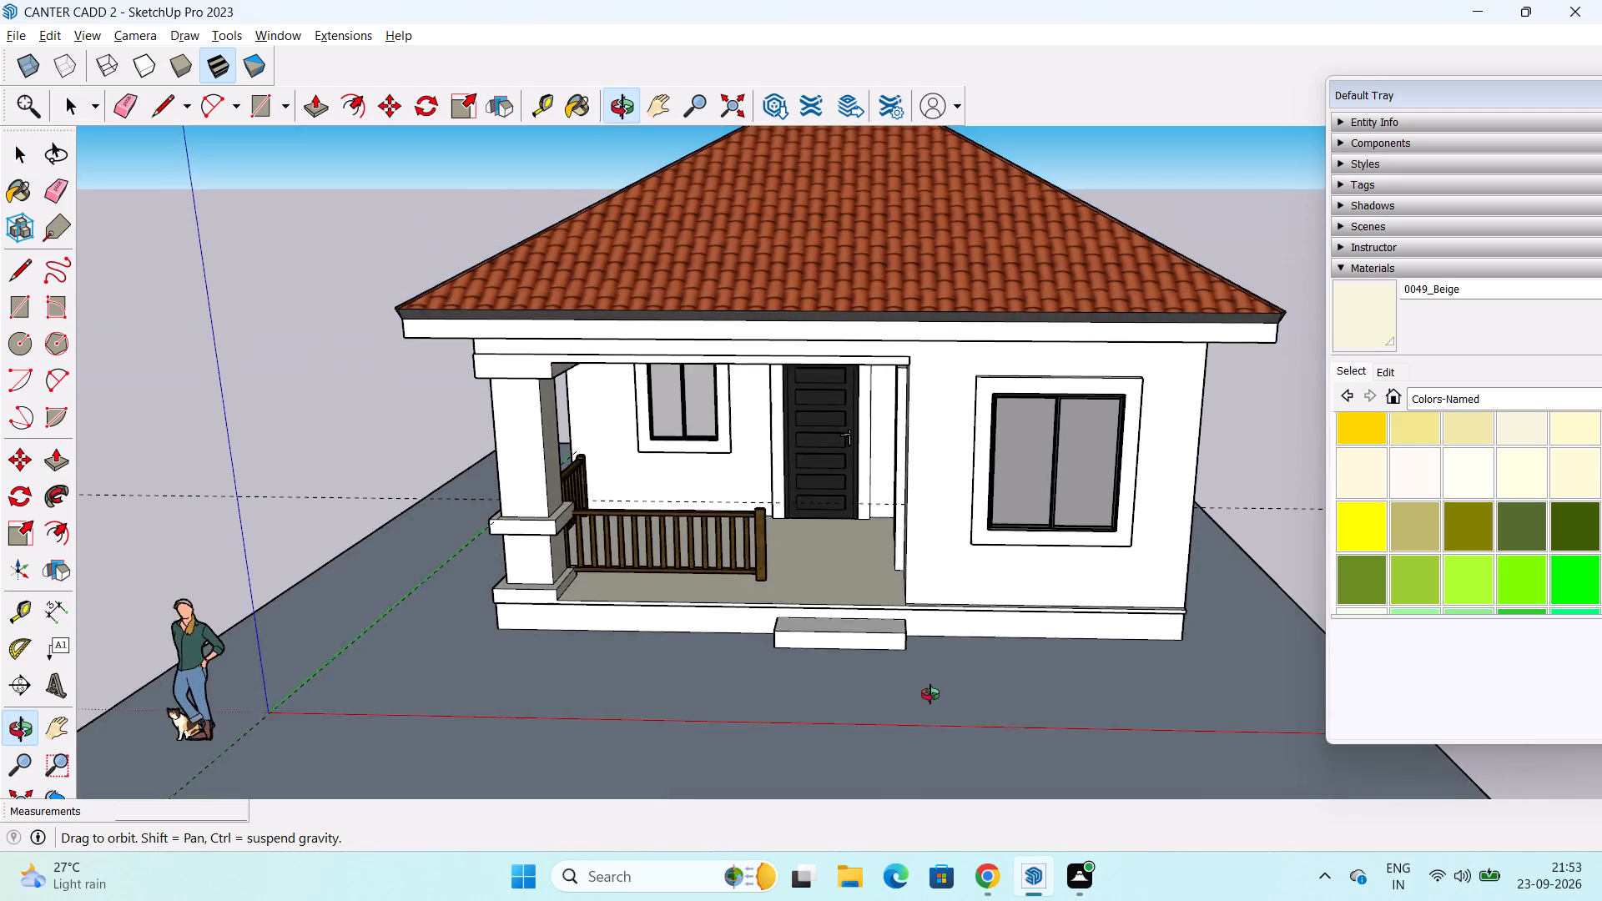
{"action": "middle_click_drag", "start_coordinate": [930, 694], "coordinate": [940, 732]}
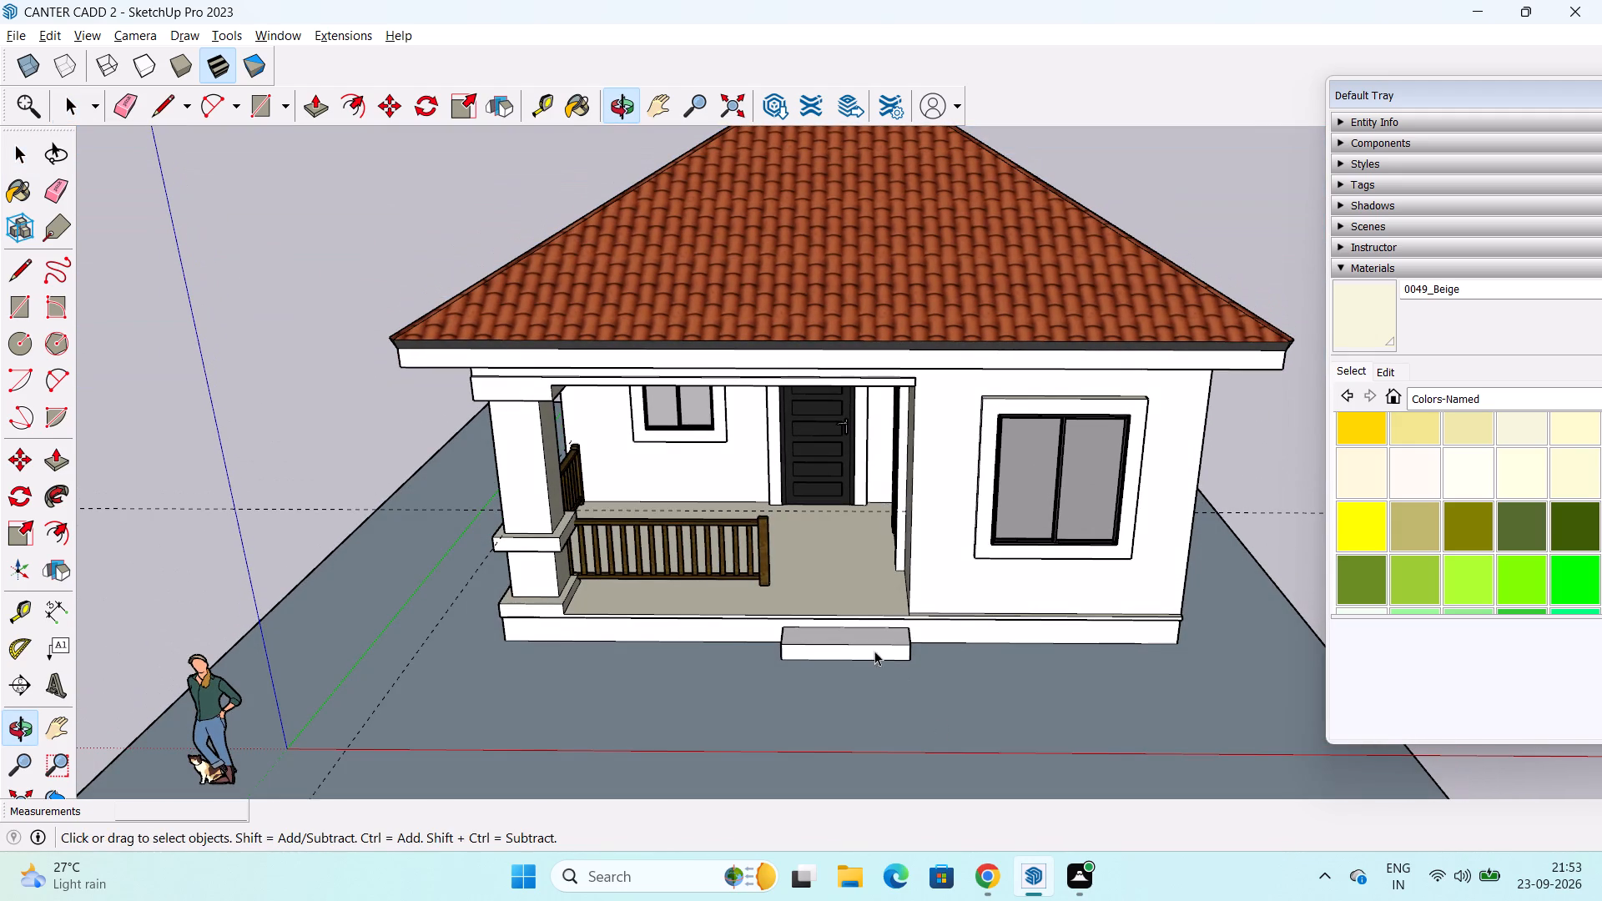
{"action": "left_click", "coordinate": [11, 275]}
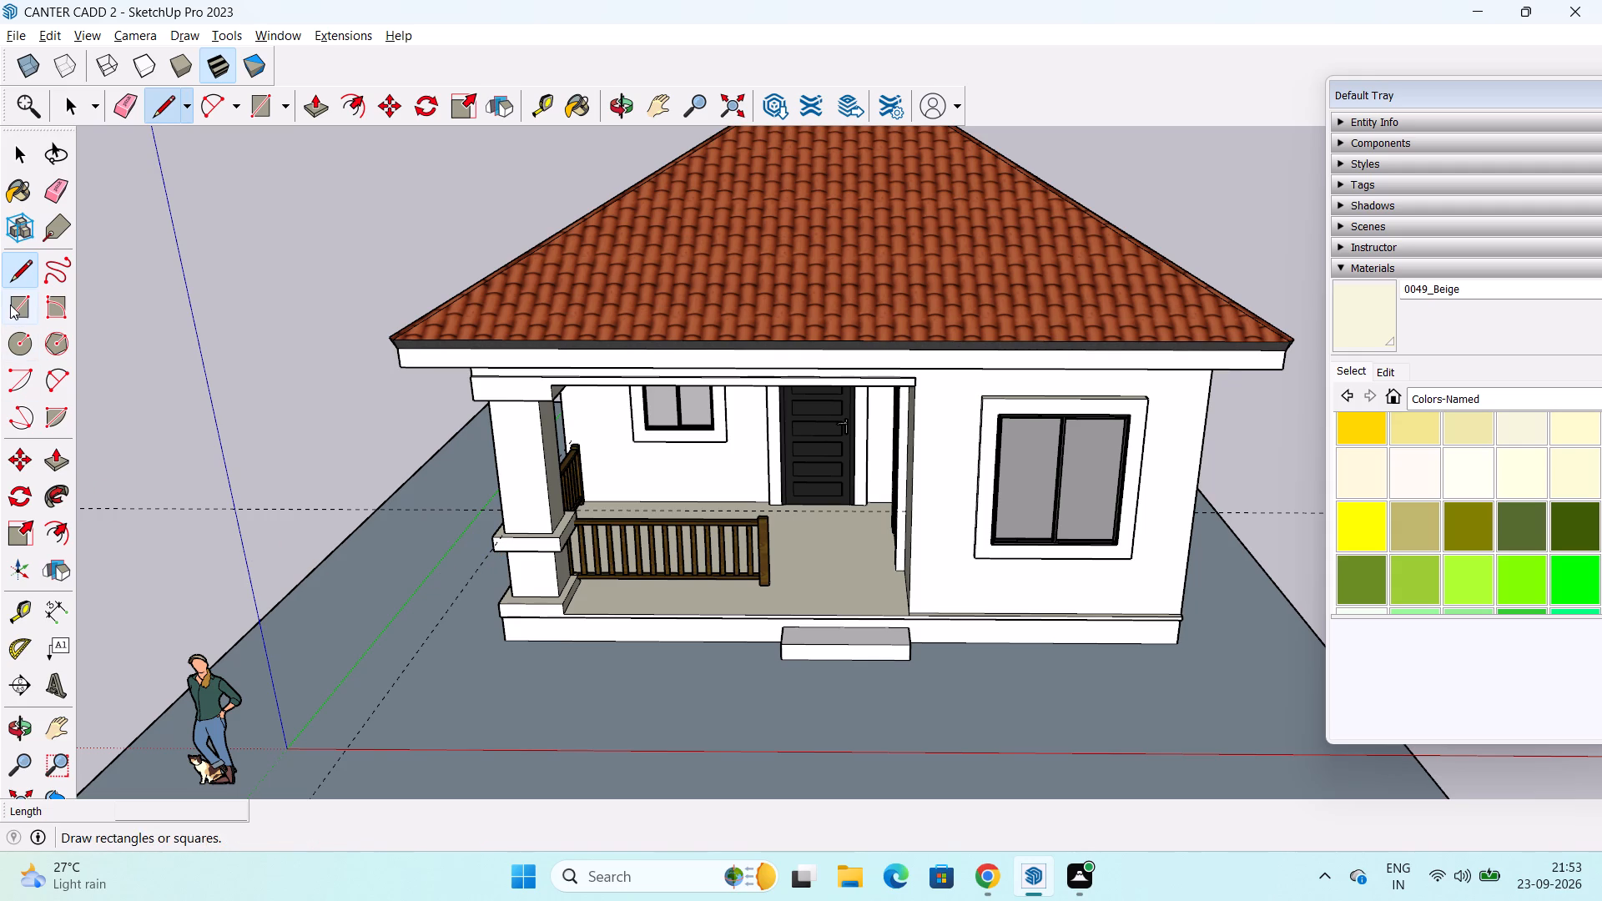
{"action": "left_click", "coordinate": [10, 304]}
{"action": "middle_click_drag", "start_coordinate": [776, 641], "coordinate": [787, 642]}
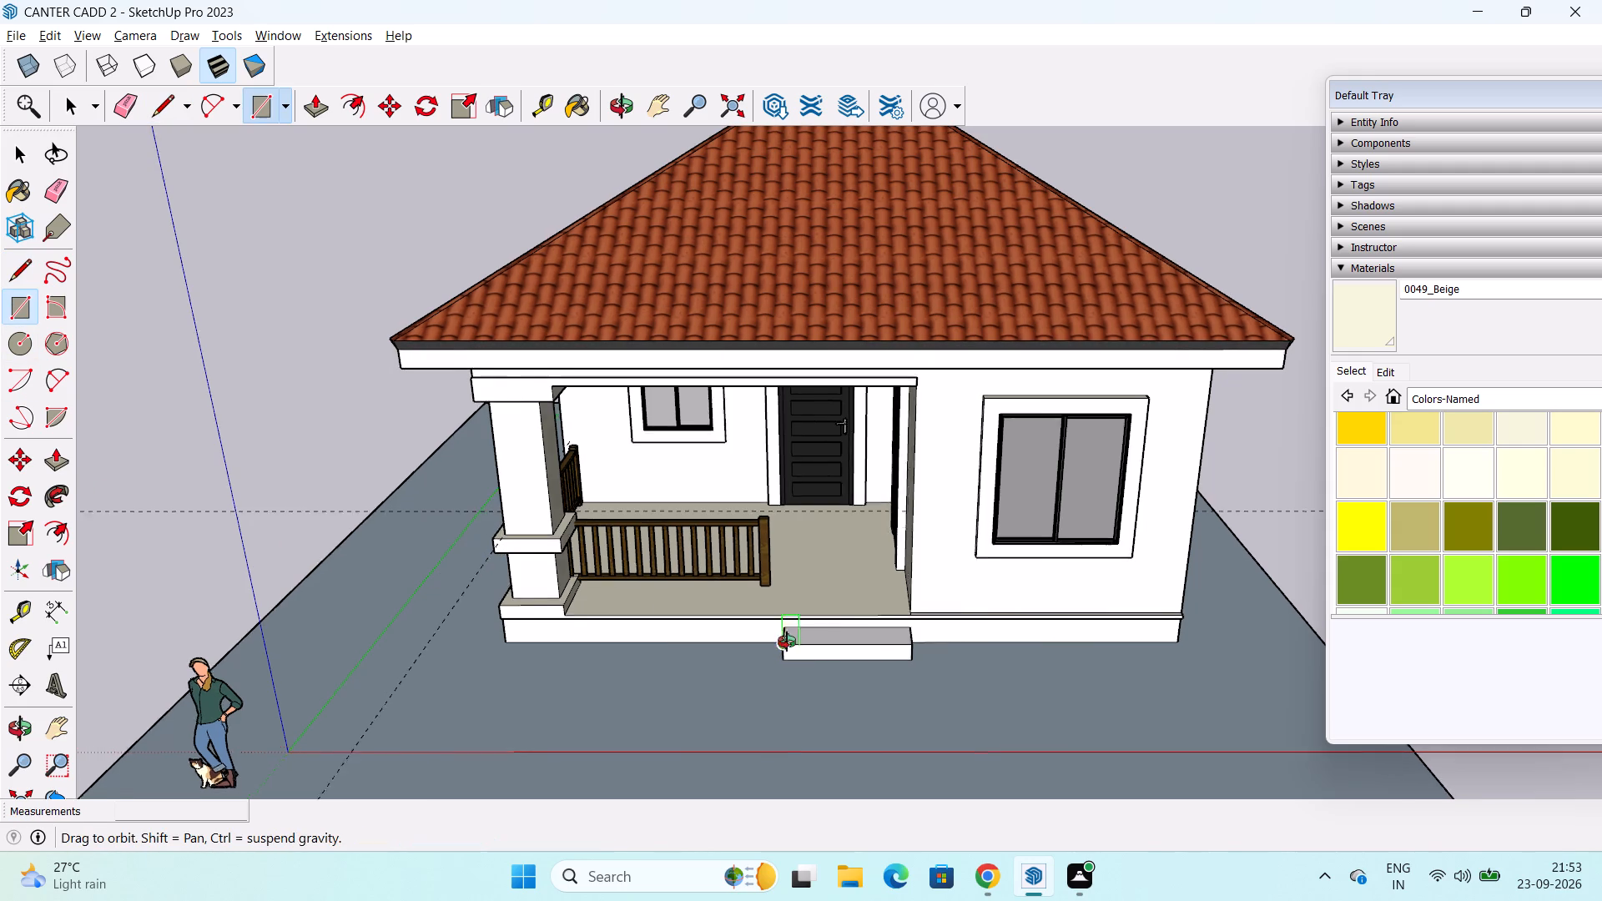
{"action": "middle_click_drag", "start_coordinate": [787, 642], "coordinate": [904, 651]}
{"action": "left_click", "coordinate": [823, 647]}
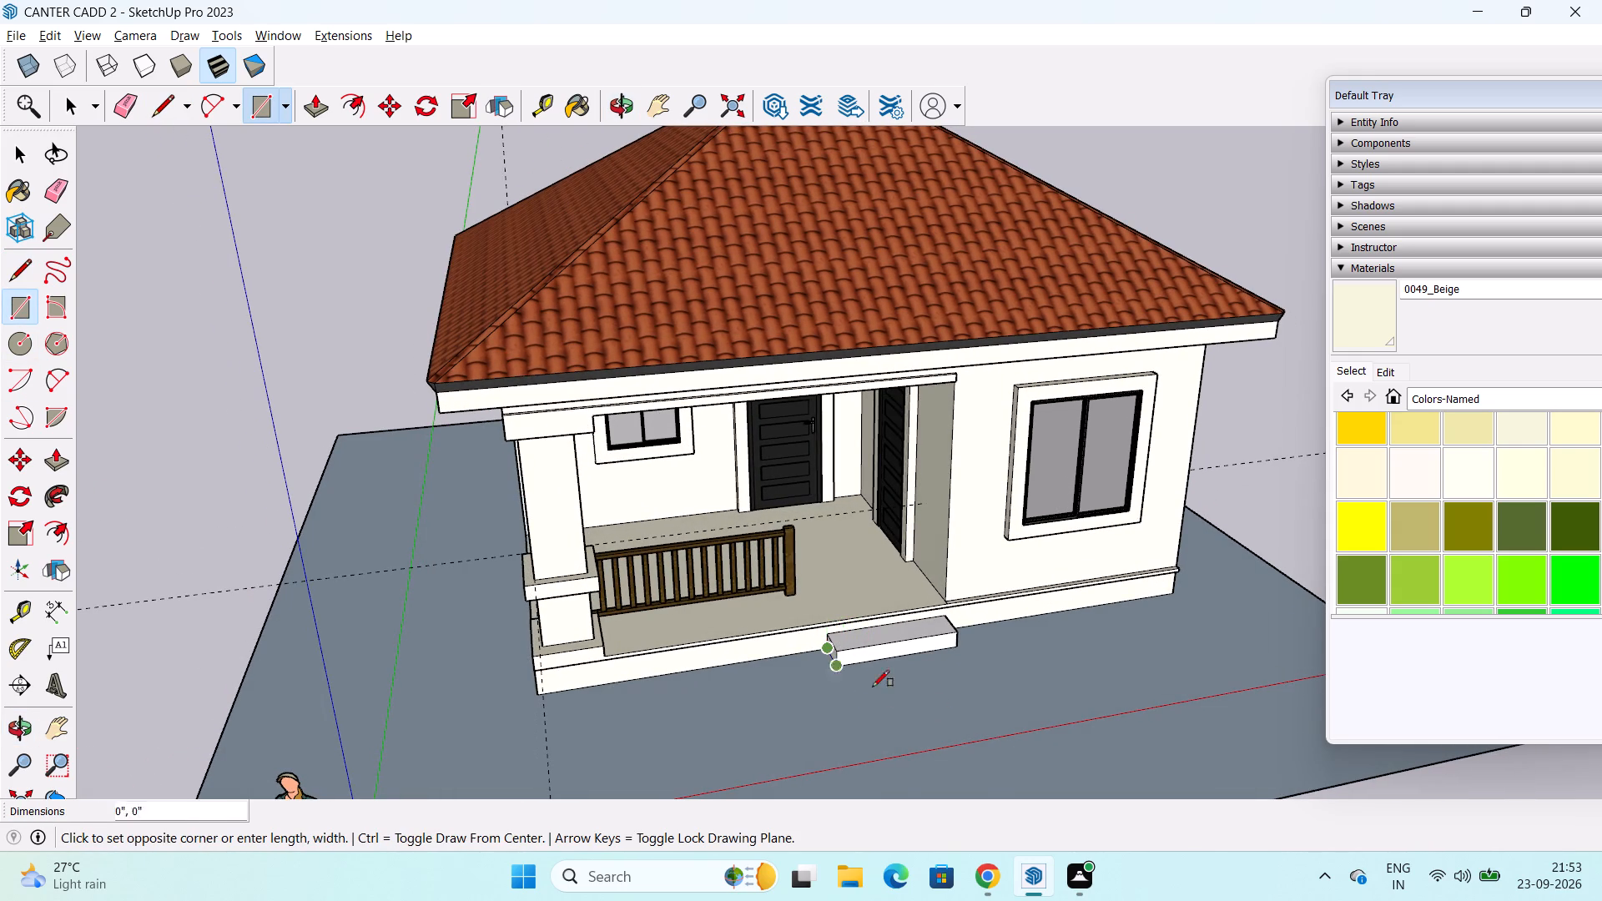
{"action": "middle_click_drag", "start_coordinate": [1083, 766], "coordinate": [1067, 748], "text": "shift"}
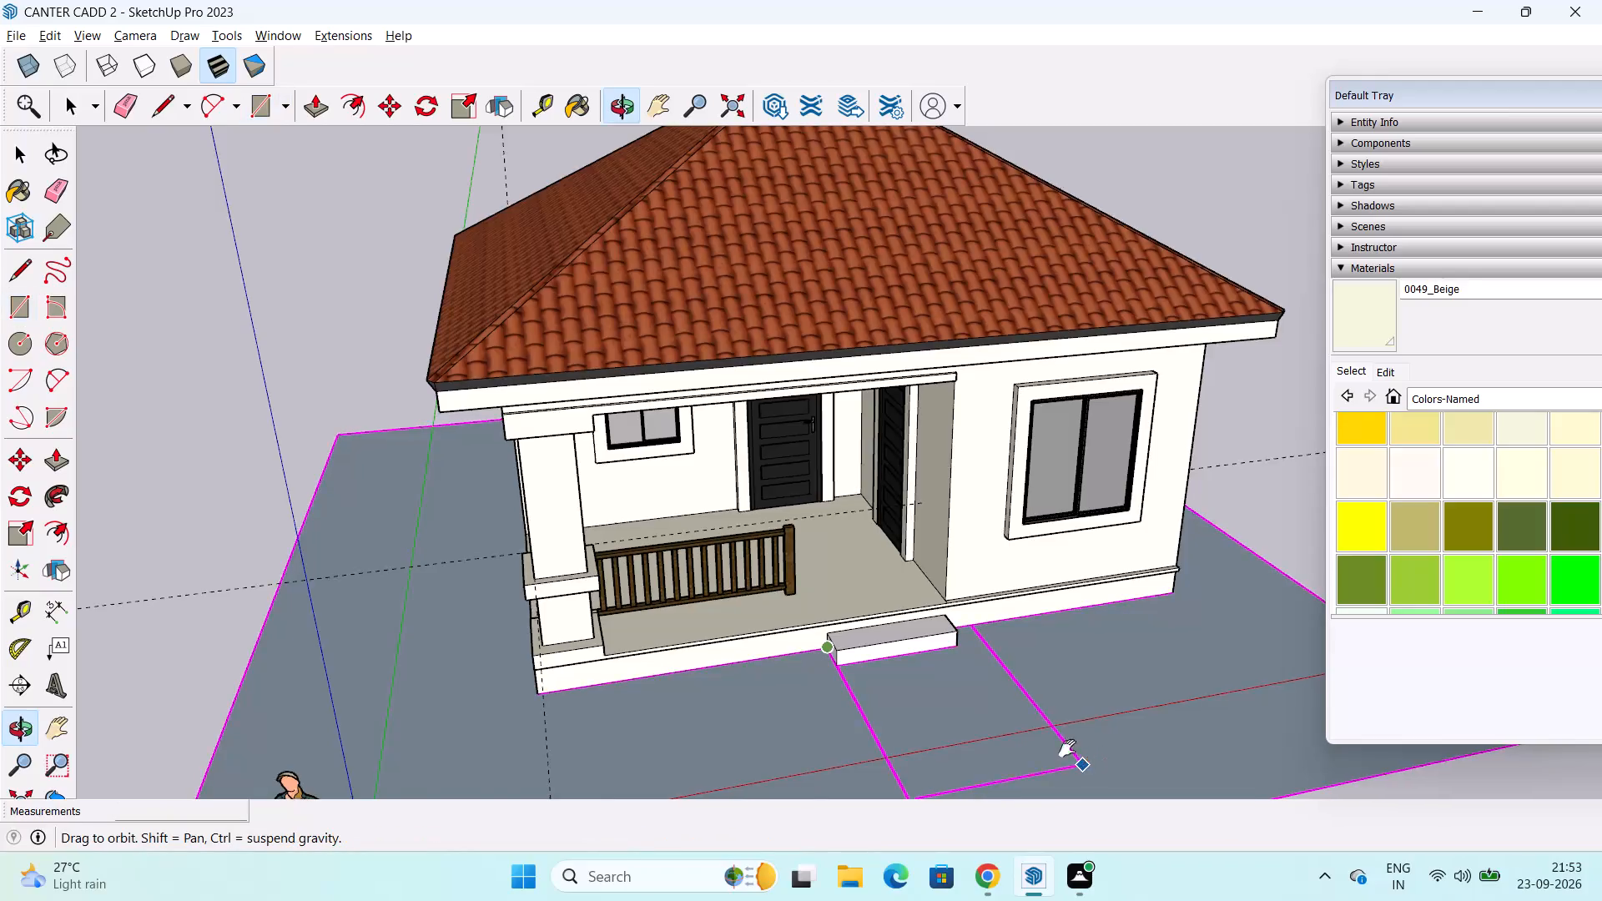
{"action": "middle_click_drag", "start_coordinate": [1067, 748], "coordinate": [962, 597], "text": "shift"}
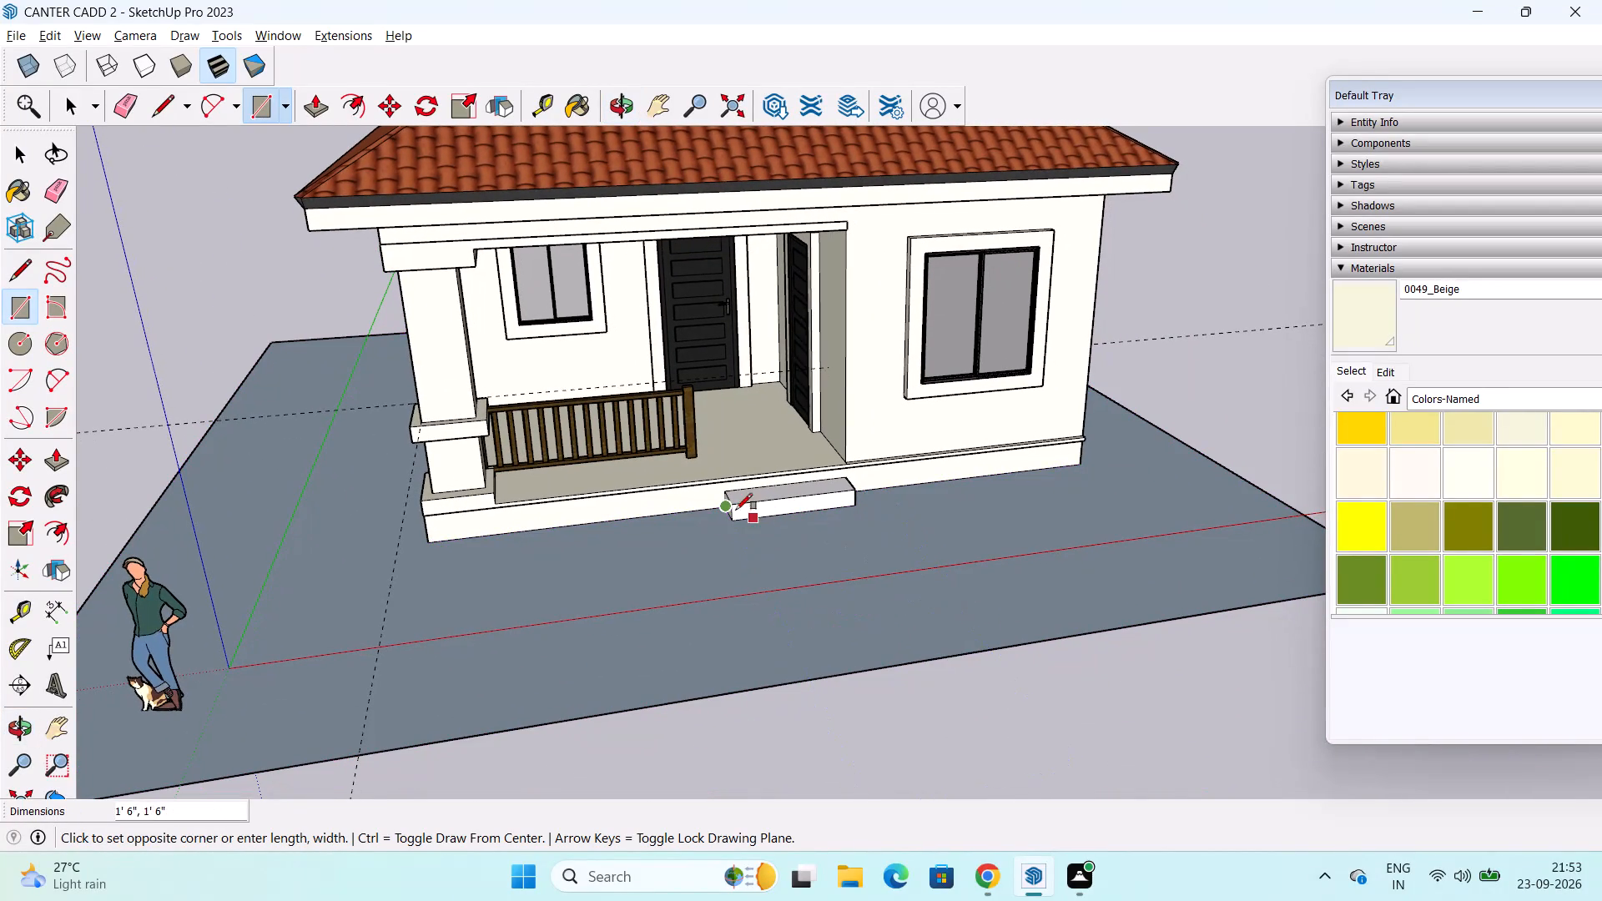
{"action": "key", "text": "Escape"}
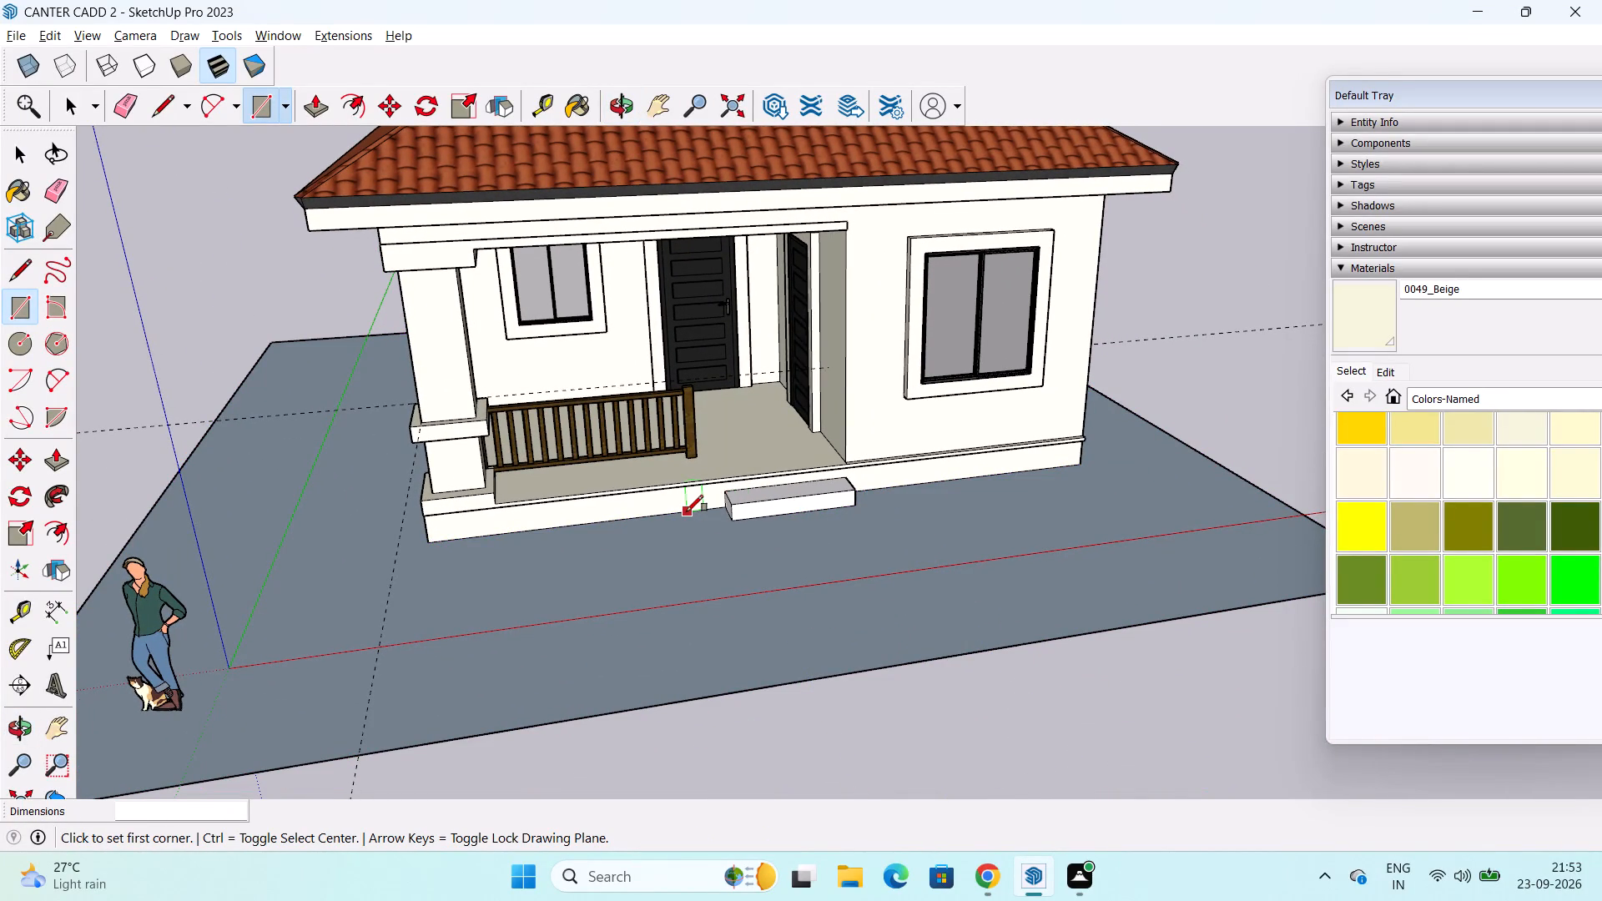
Draw a rectangle about 8' 3 1/2" by 14' 3 5/16" on the ground from the porch base to the plot's front edge, around the entrance step.
{"action": "left_click", "coordinate": [687, 511]}
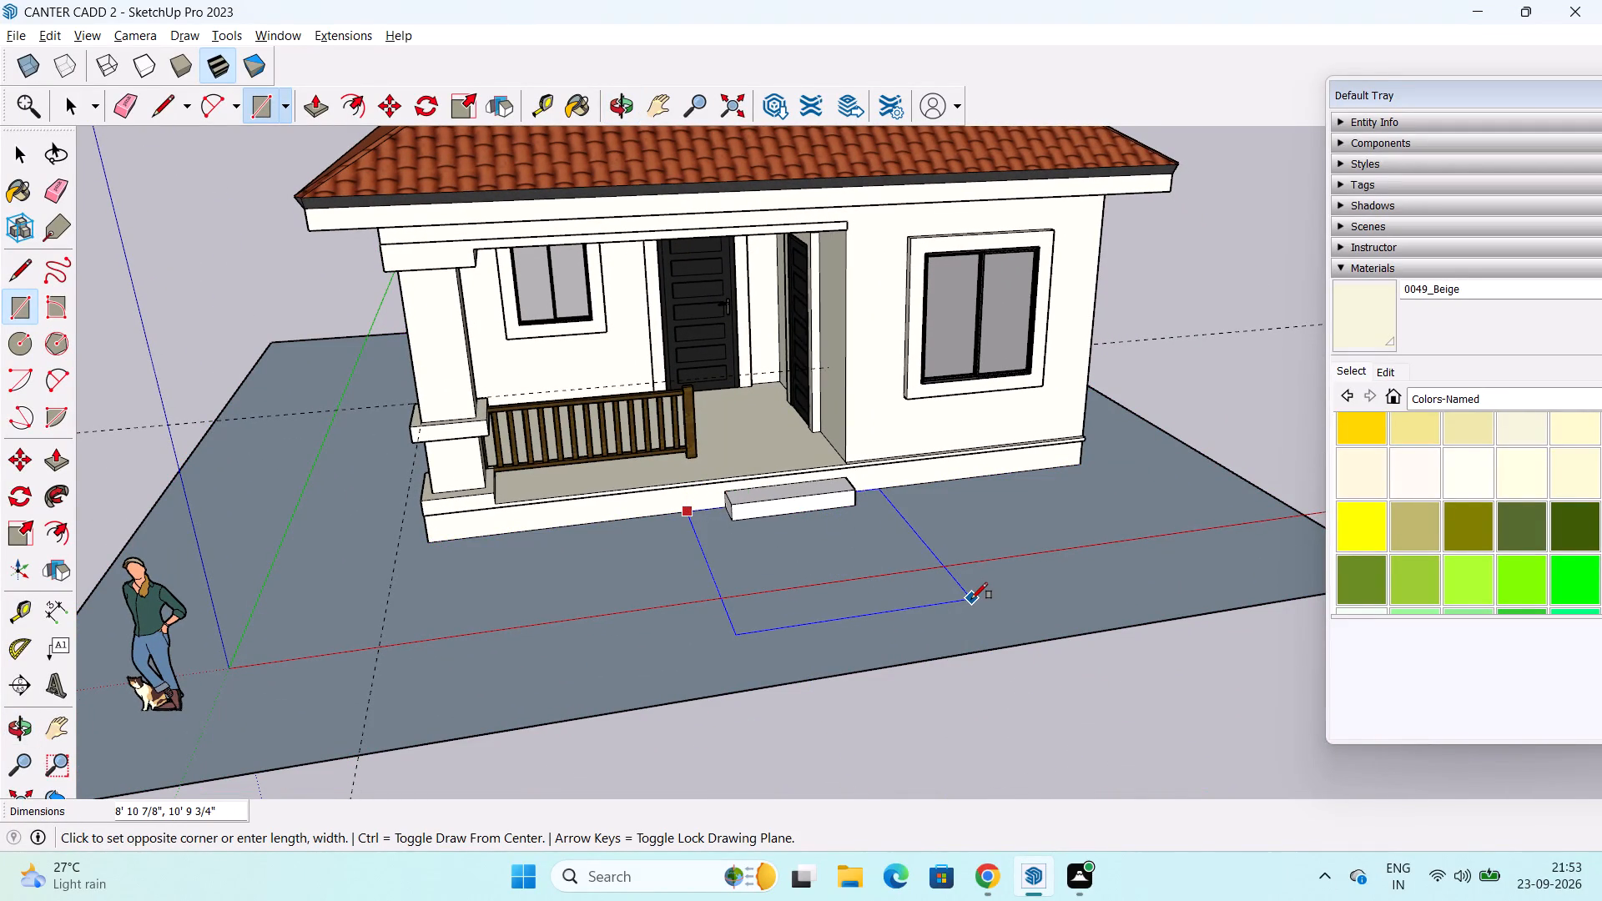
{"action": "middle_click_drag", "start_coordinate": [971, 599], "coordinate": [871, 632]}
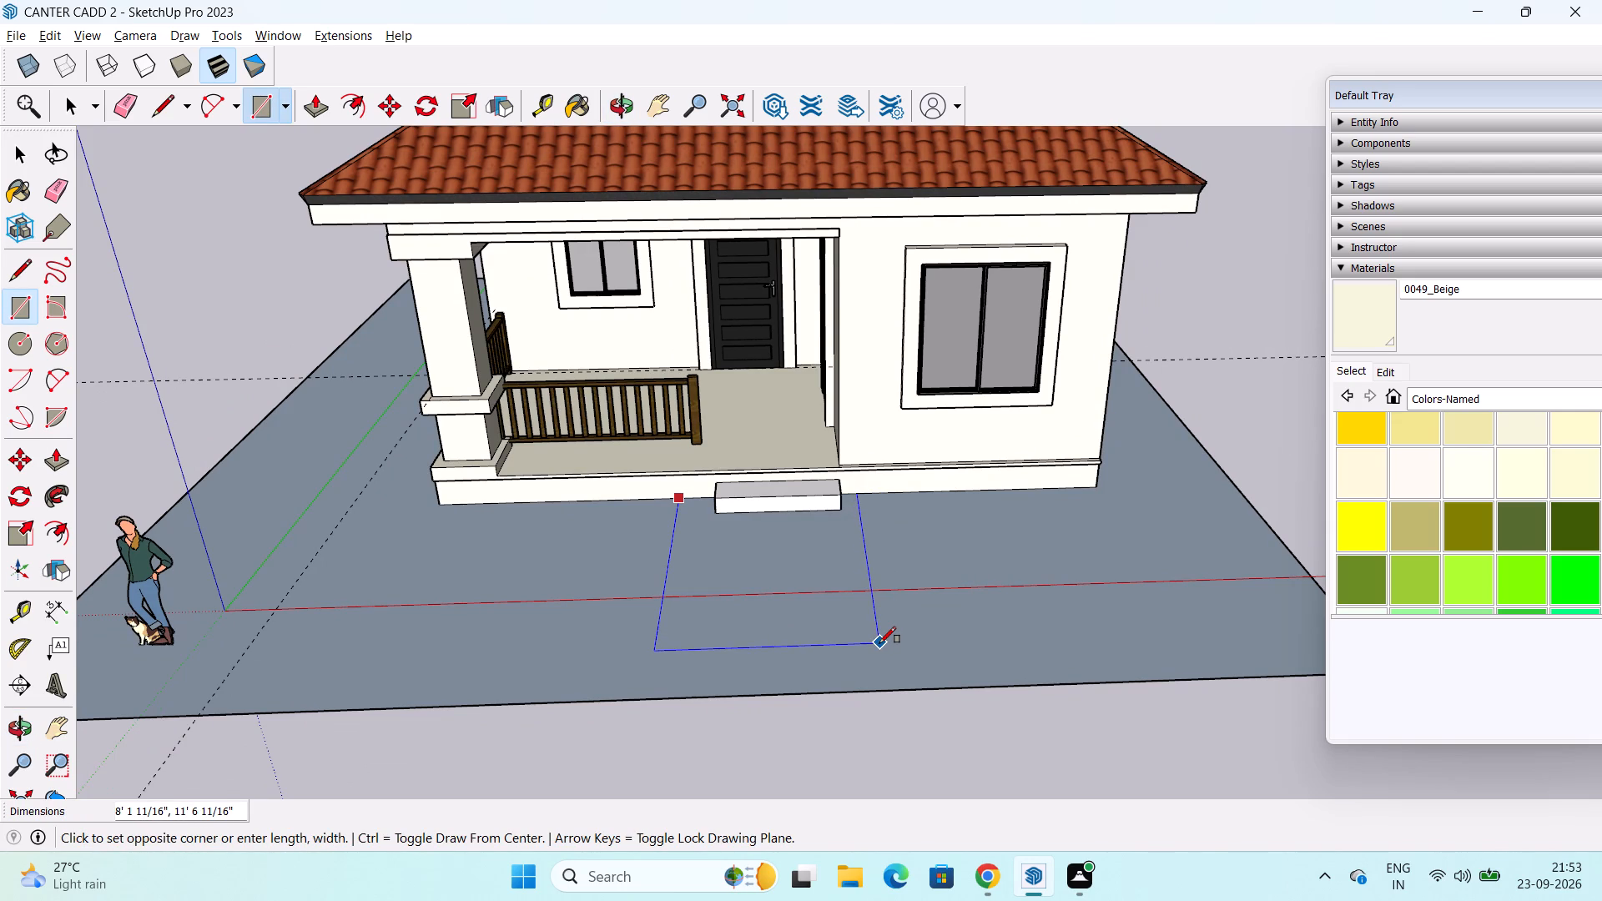
{"action": "left_click", "coordinate": [891, 692]}
{"action": "key", "text": "space"}
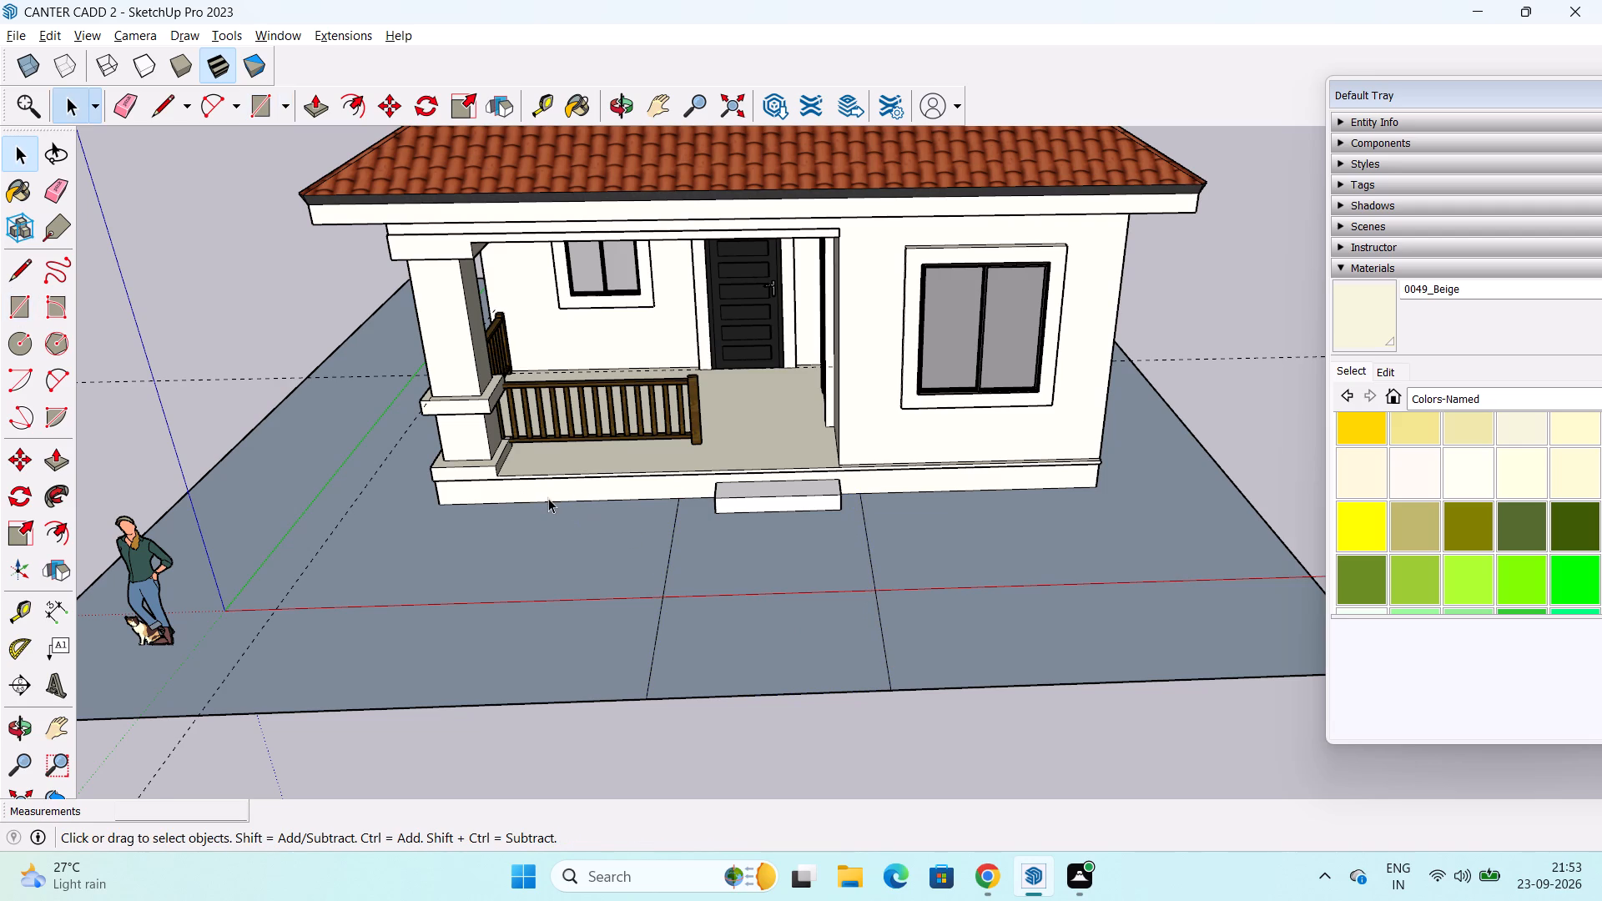
Copy the porch base's bottom front edge about 3' 2 7/16" forward onto the ground, ending on the entrance path's side line.
{"action": "left_click", "coordinate": [548, 498]}
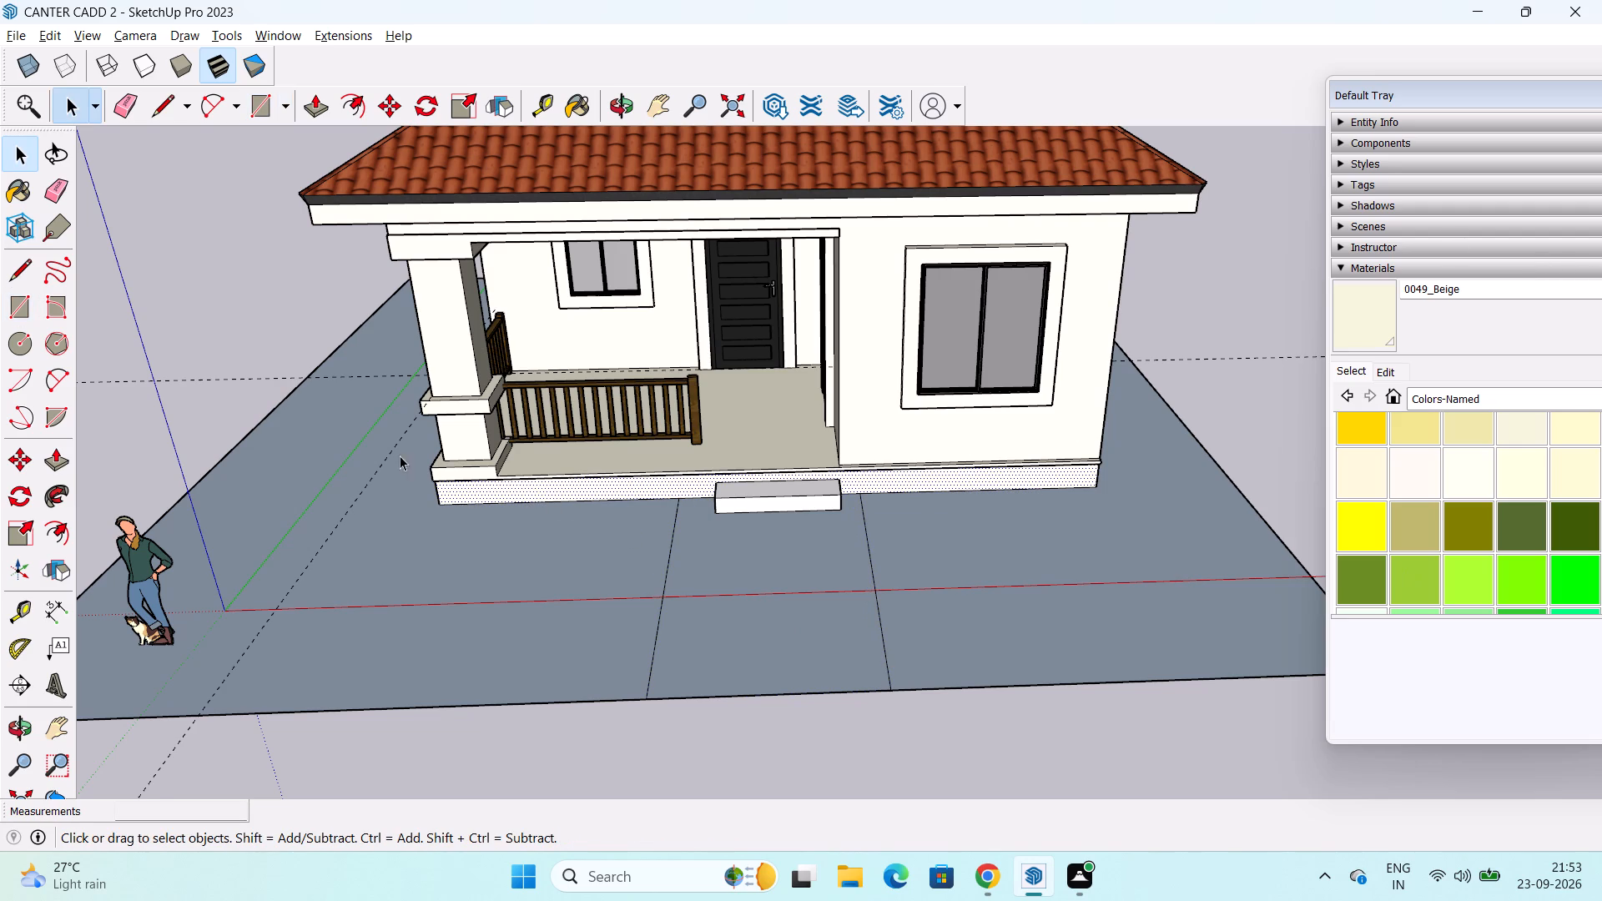
{"action": "left_click", "coordinate": [520, 503]}
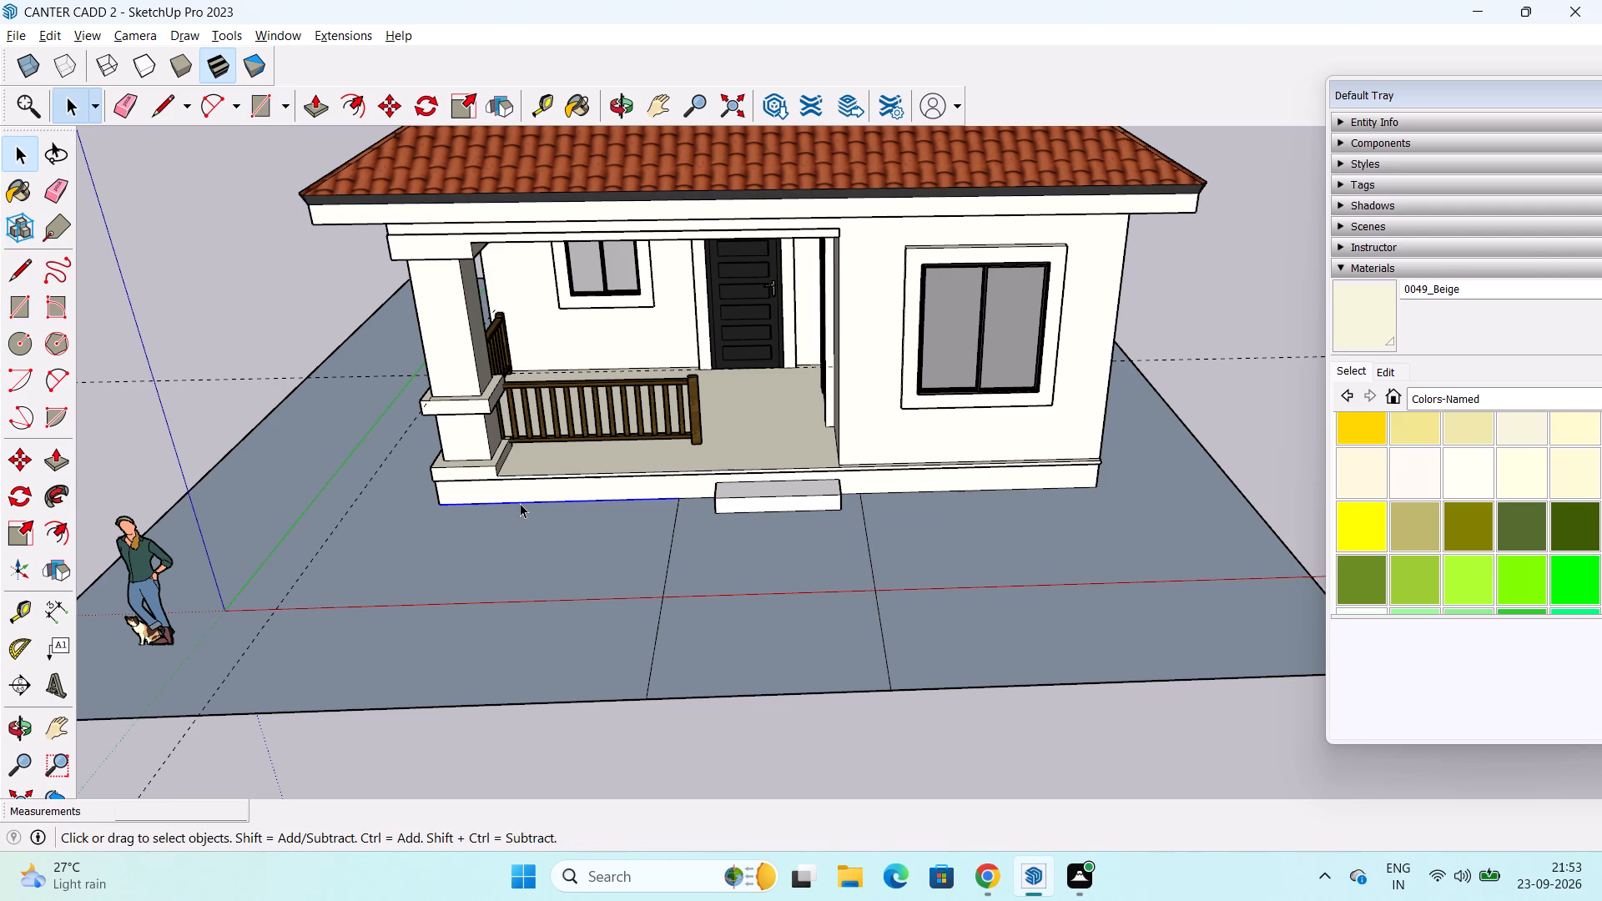
{"action": "key", "text": "m"}
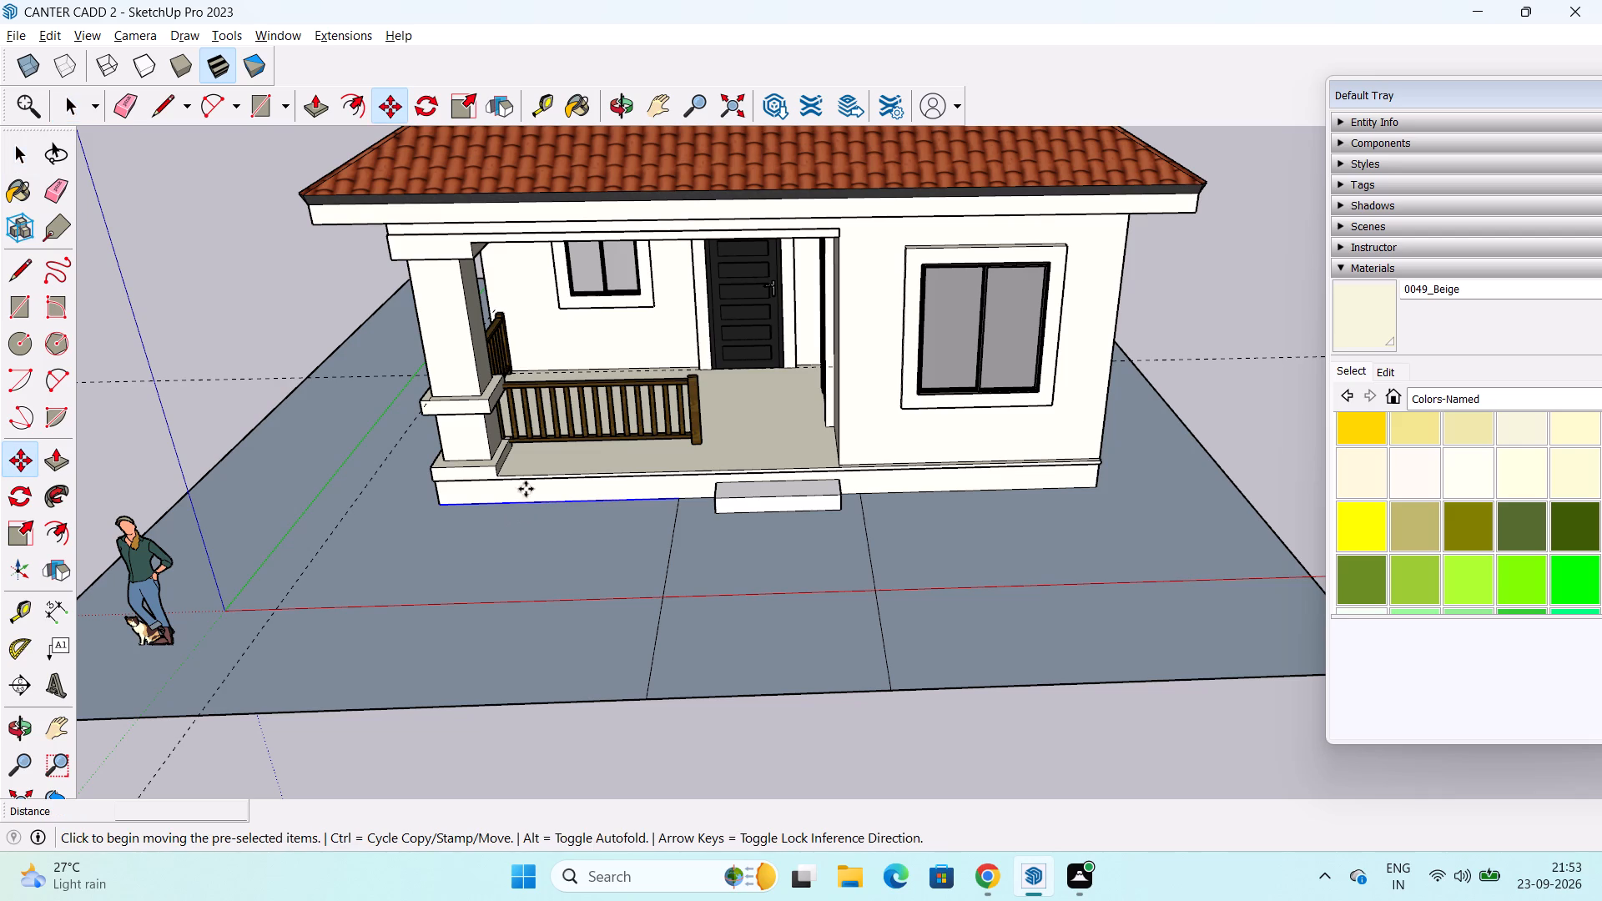
{"action": "left_click", "coordinate": [678, 500]}
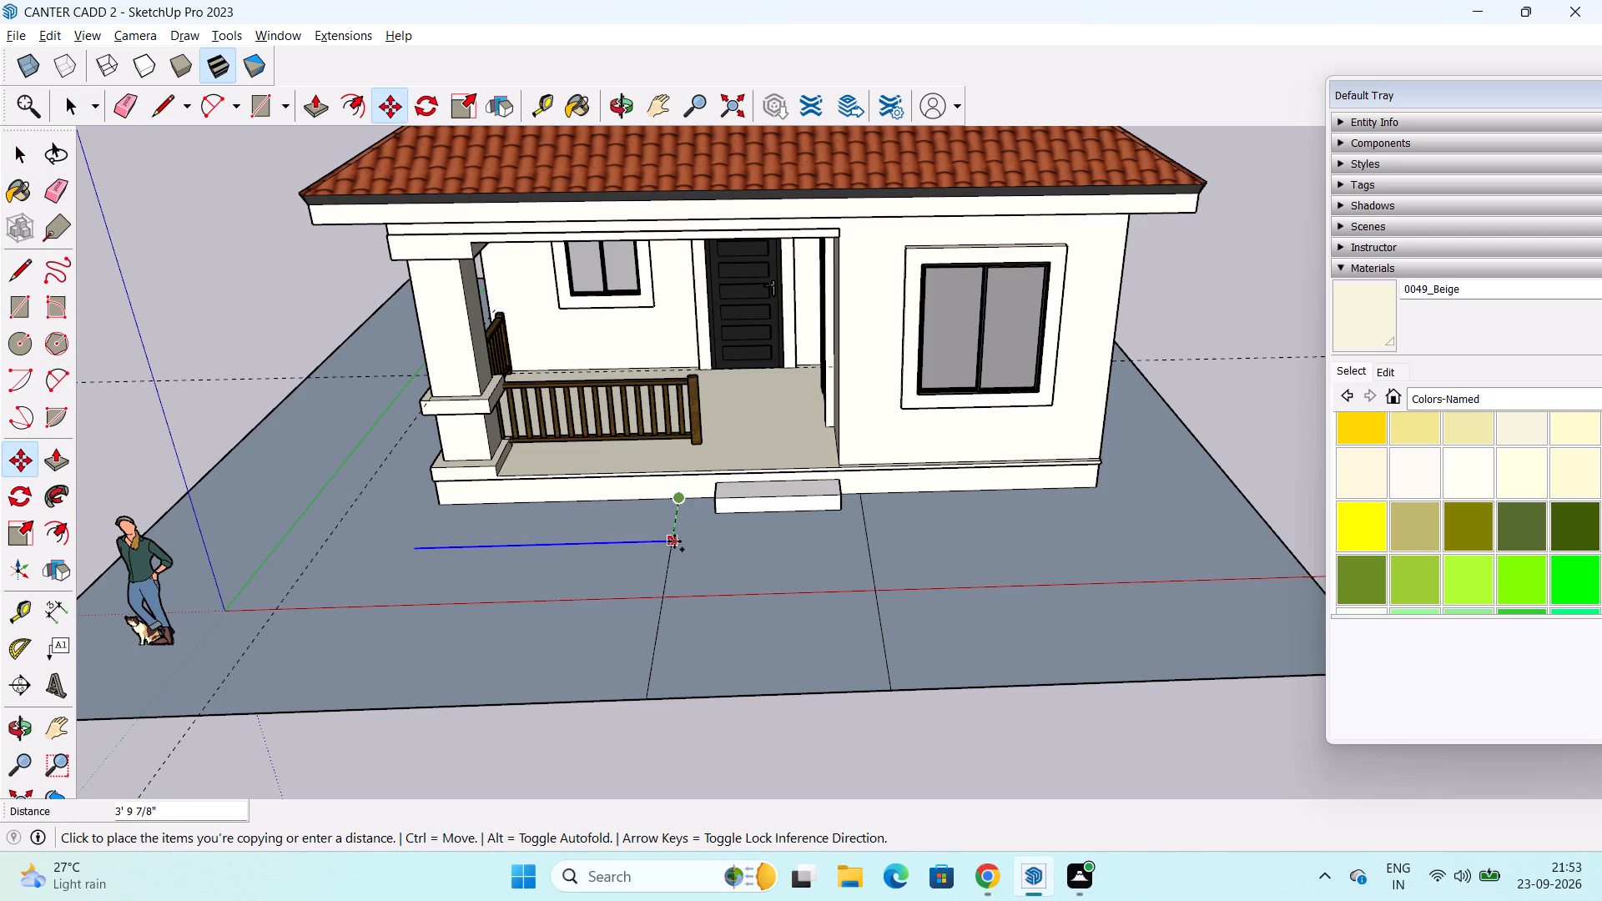
{"action": "left_click", "coordinate": [674, 534]}
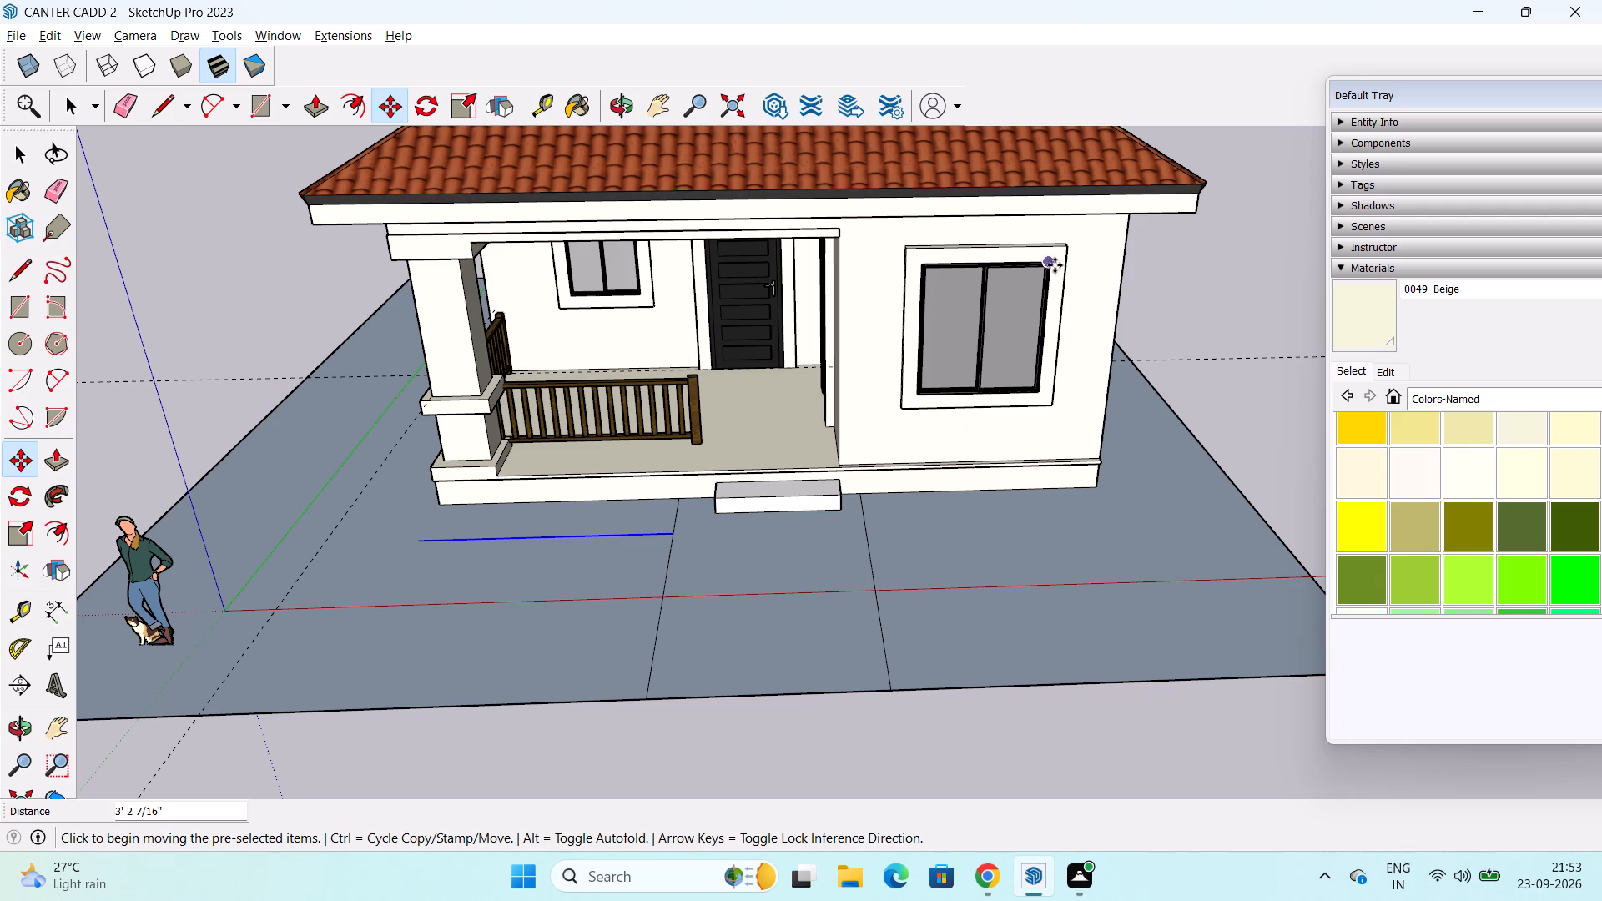
Draw a line about 20' 7" from the copied edge across the path past the house corner, continuing about 37' 7 1/4" to the plot's back edge.
{"action": "key", "text": "l"}
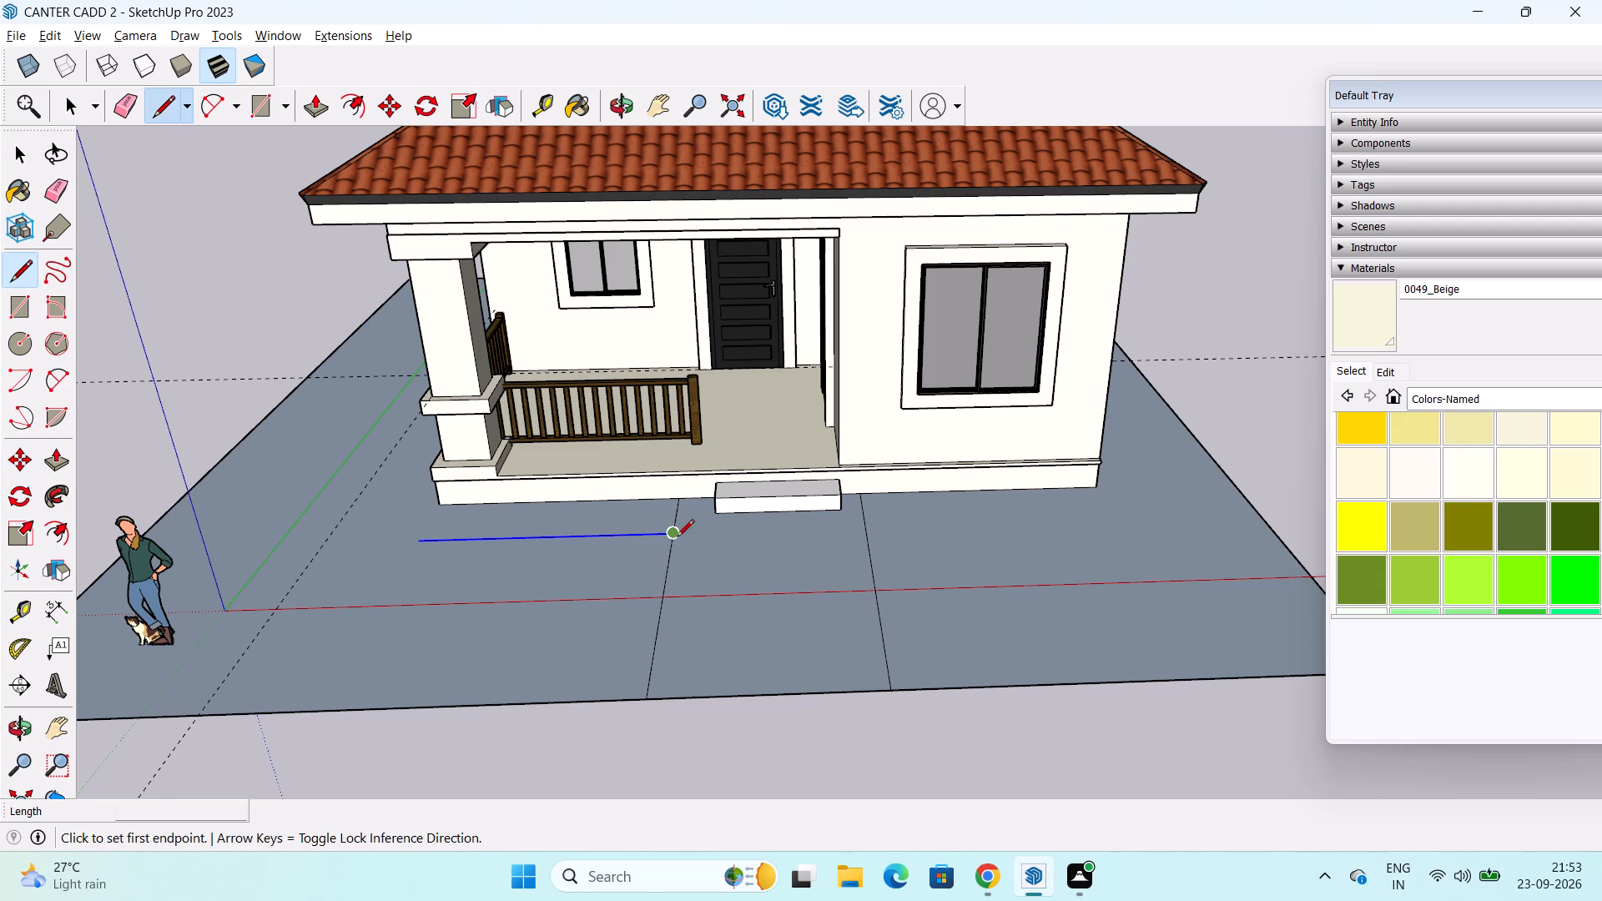
{"action": "left_click", "coordinate": [677, 538]}
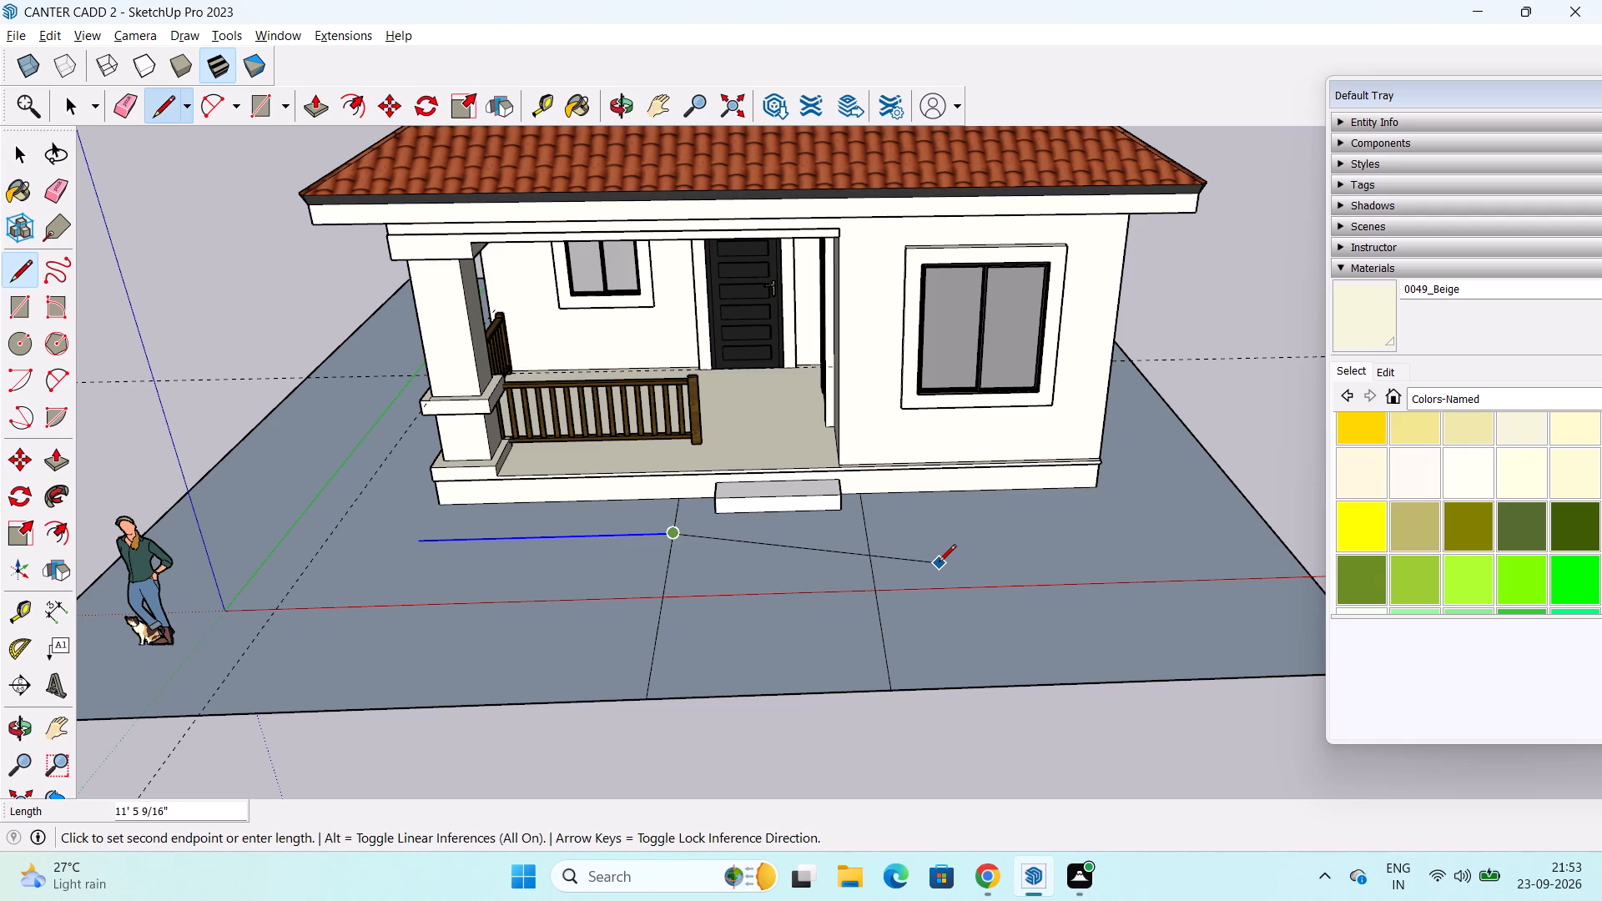
{"action": "left_click", "coordinate": [1143, 504]}
{"action": "middle_click_drag", "start_coordinate": [1143, 504], "coordinate": [822, 518]}
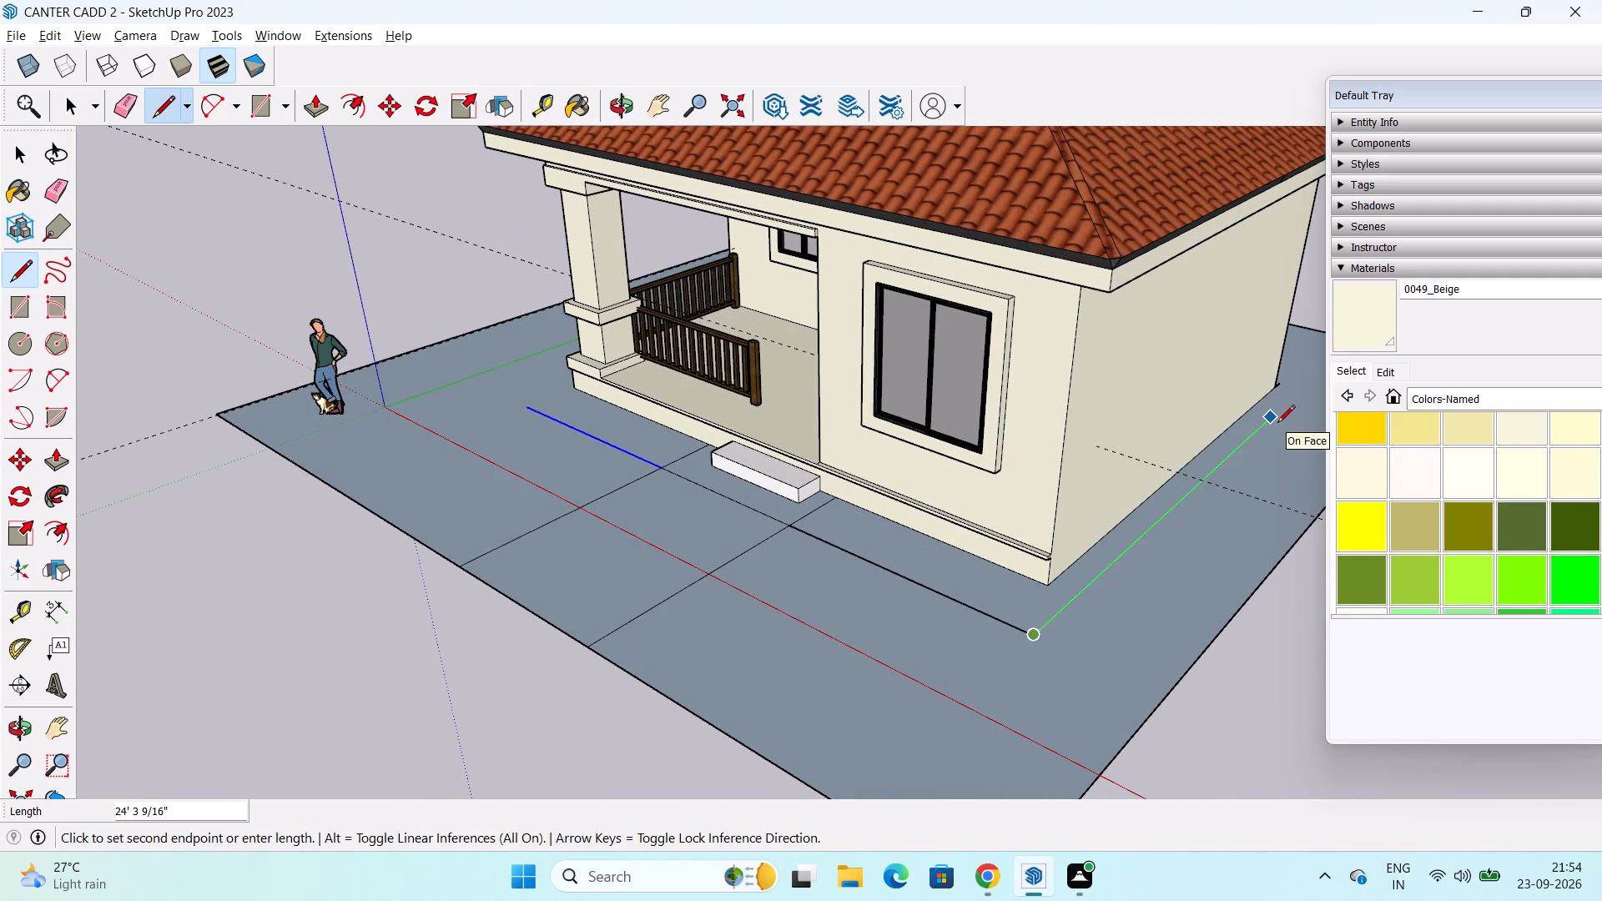
{"action": "middle_click_drag", "start_coordinate": [1277, 424], "coordinate": [996, 452], "text": "shift"}
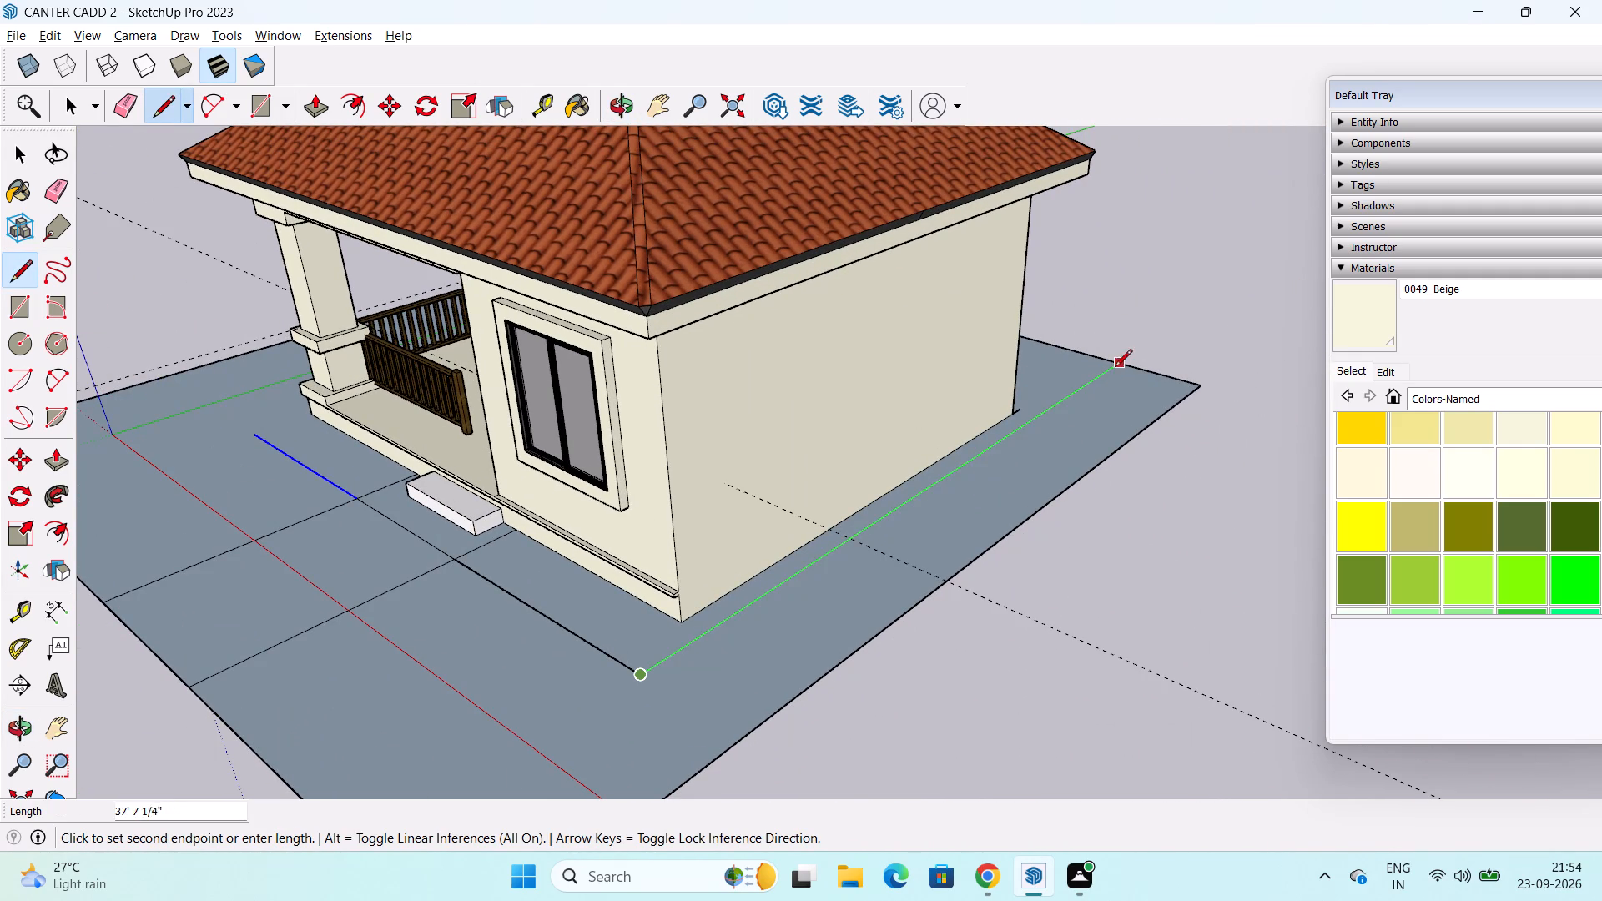
{"action": "left_click", "coordinate": [1116, 363]}
Extend the copied edge's free end about 3' 9" past the porch corner and continue about 38' 9" along the side to the plot's back edge.
{"action": "scroll", "coordinate": [634, 554], "scroll_direction": "down", "scroll_amount": 2}
{"action": "middle_click_drag", "start_coordinate": [351, 527], "coordinate": [581, 479]}
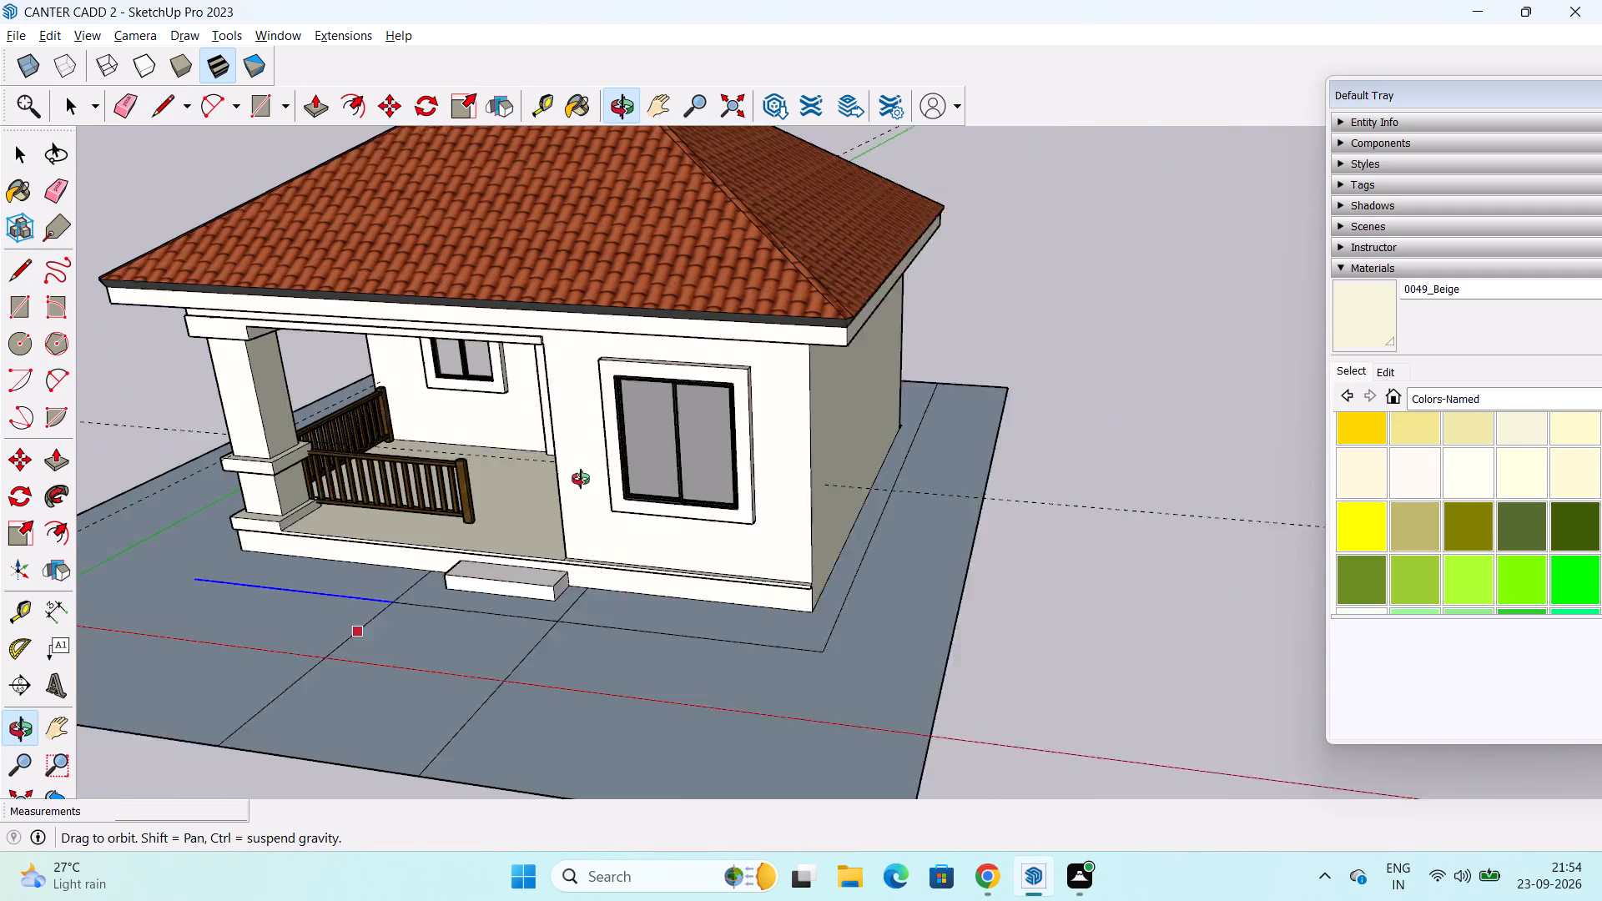
{"action": "middle_click_drag", "start_coordinate": [581, 479], "coordinate": [584, 479]}
{"action": "middle_click_drag", "start_coordinate": [435, 486], "coordinate": [736, 436], "text": "shift"}
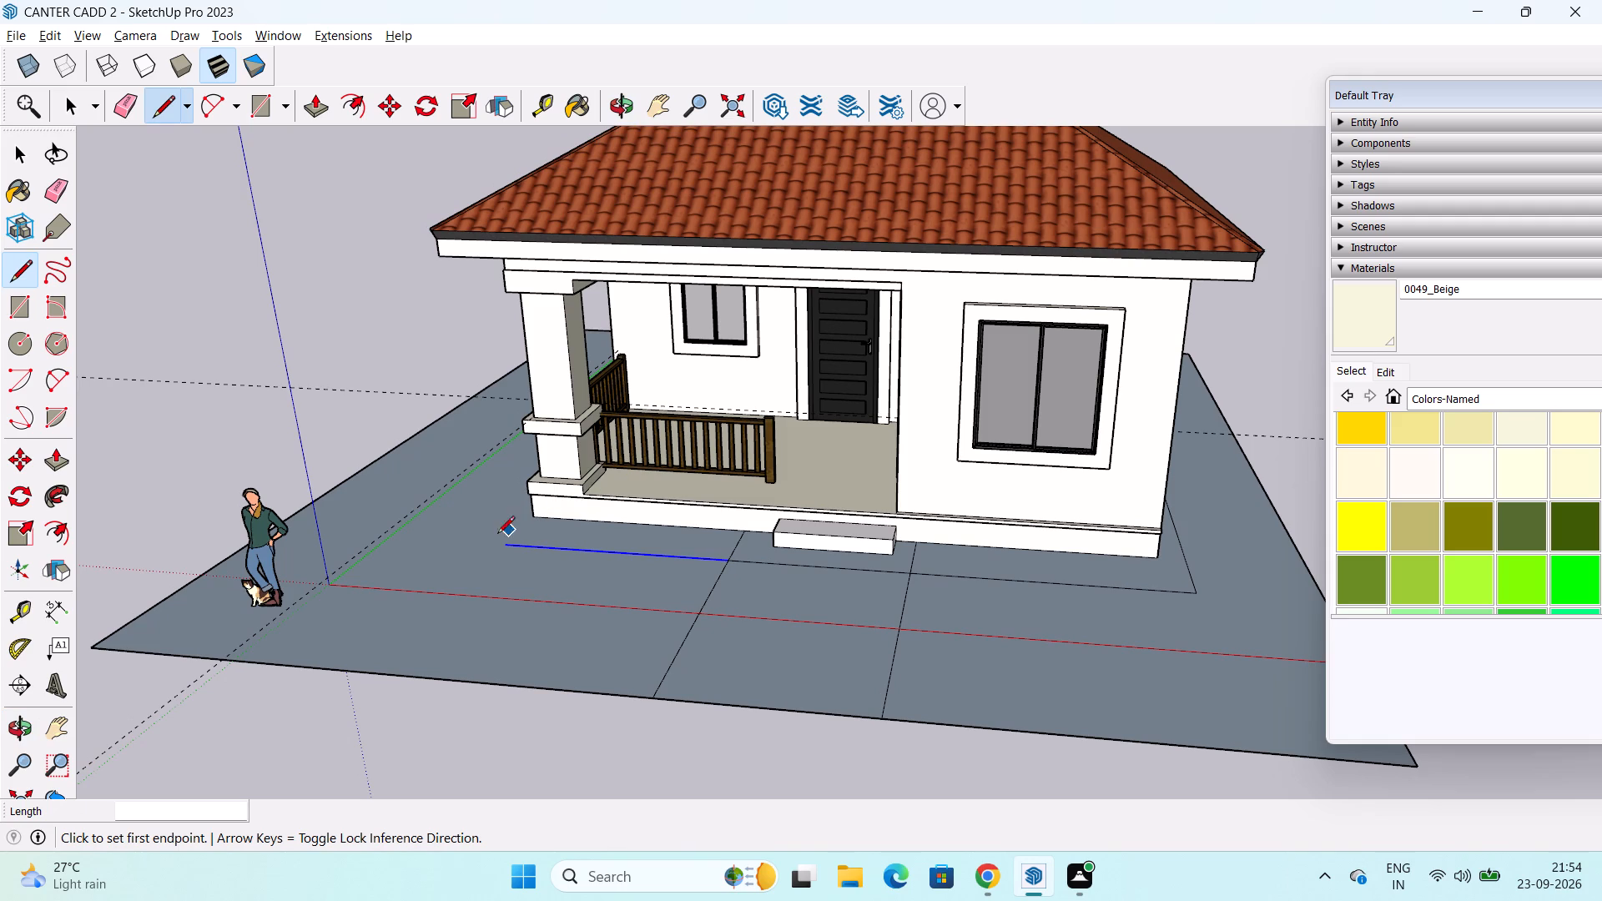
{"action": "left_click", "coordinate": [504, 550]}
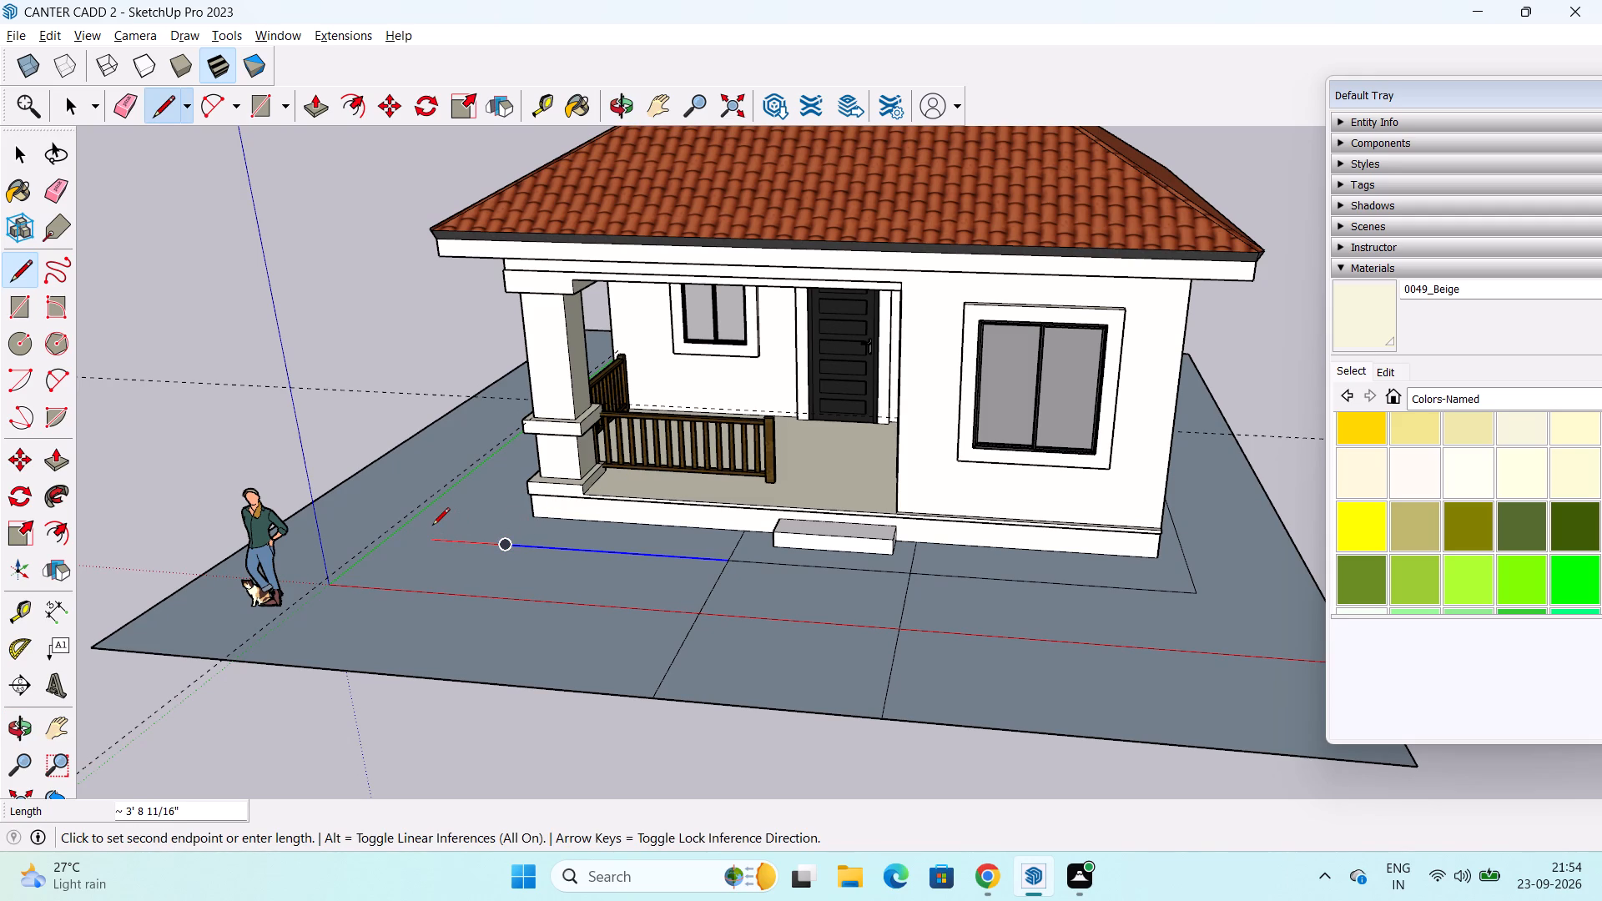
{"action": "left_click", "coordinate": [432, 526]}
{"action": "middle_click_drag", "start_coordinate": [432, 526], "coordinate": [735, 563]}
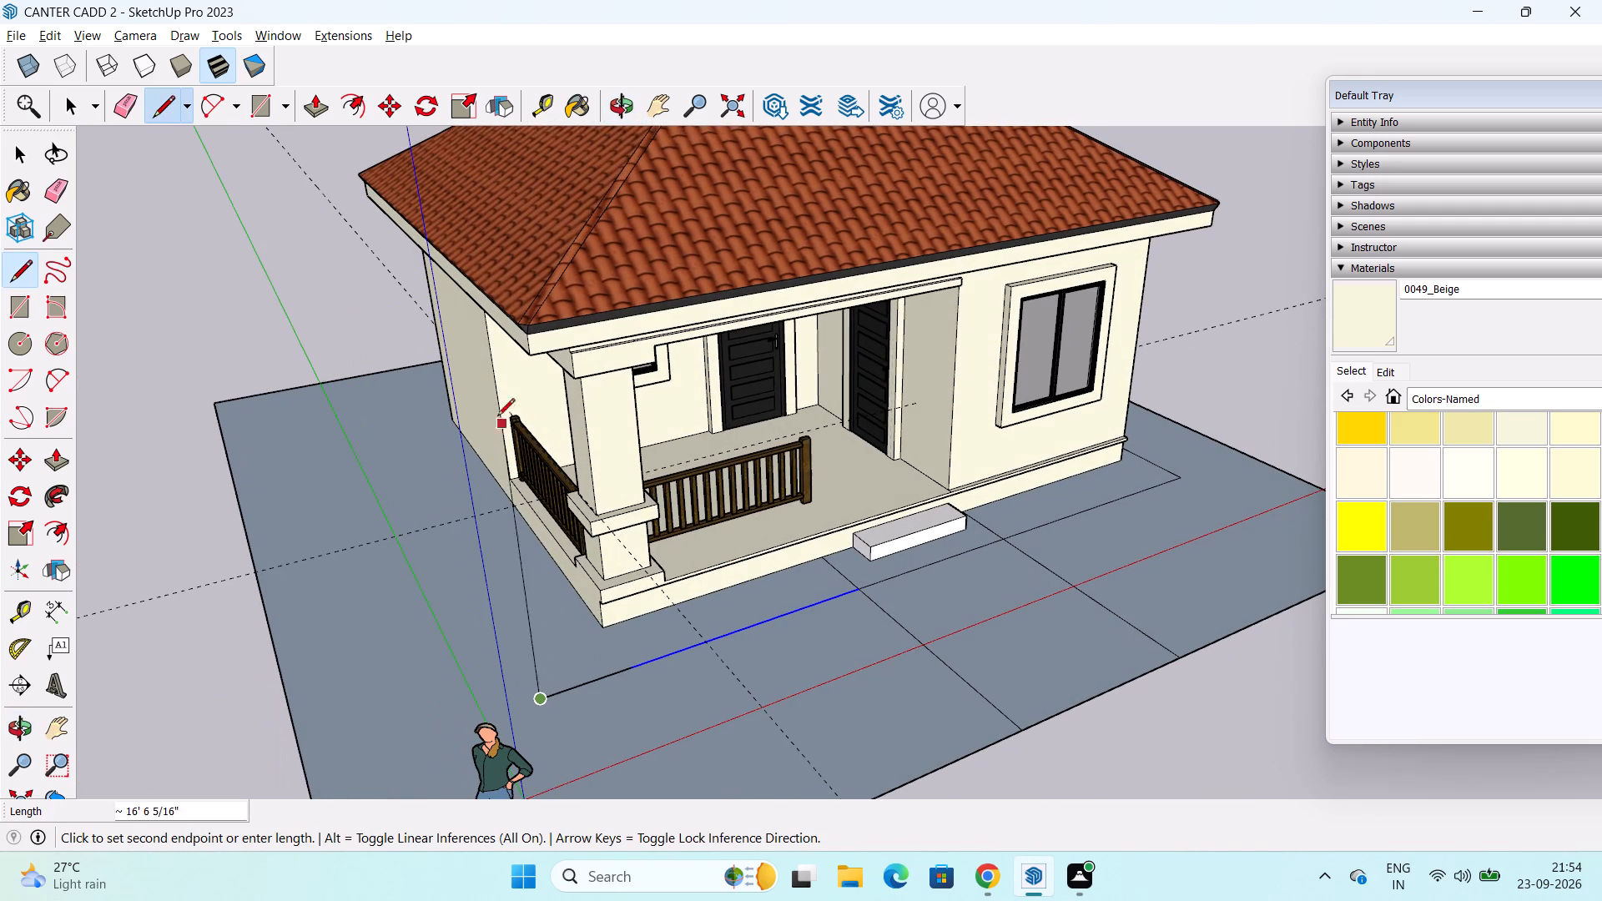
{"action": "left_click", "coordinate": [357, 378]}
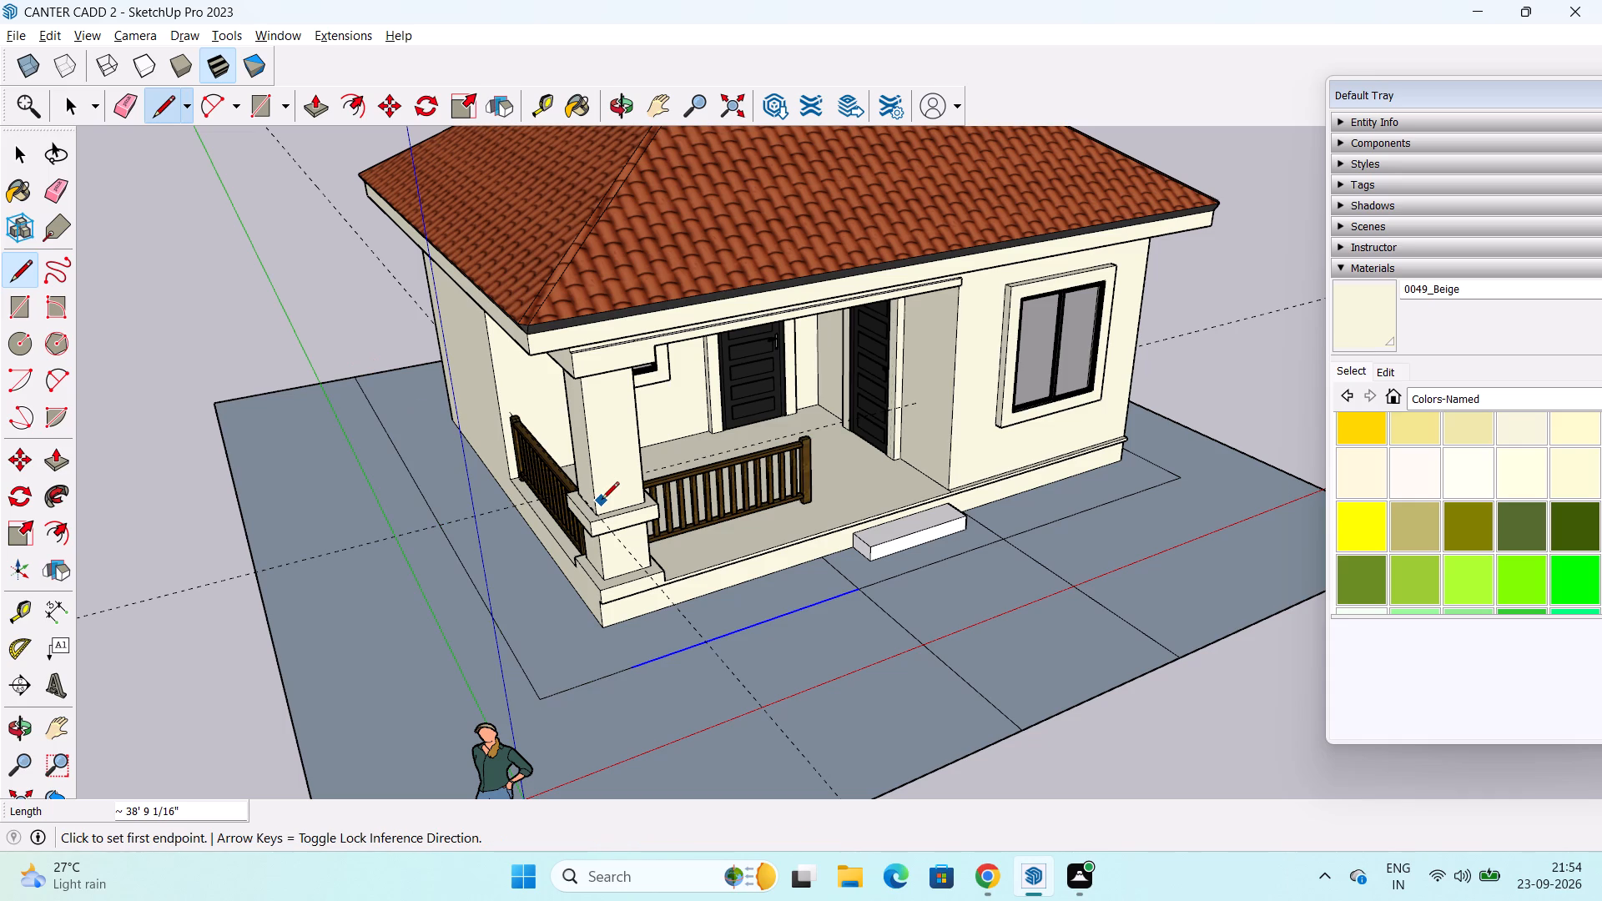
{"action": "key", "text": "space"}
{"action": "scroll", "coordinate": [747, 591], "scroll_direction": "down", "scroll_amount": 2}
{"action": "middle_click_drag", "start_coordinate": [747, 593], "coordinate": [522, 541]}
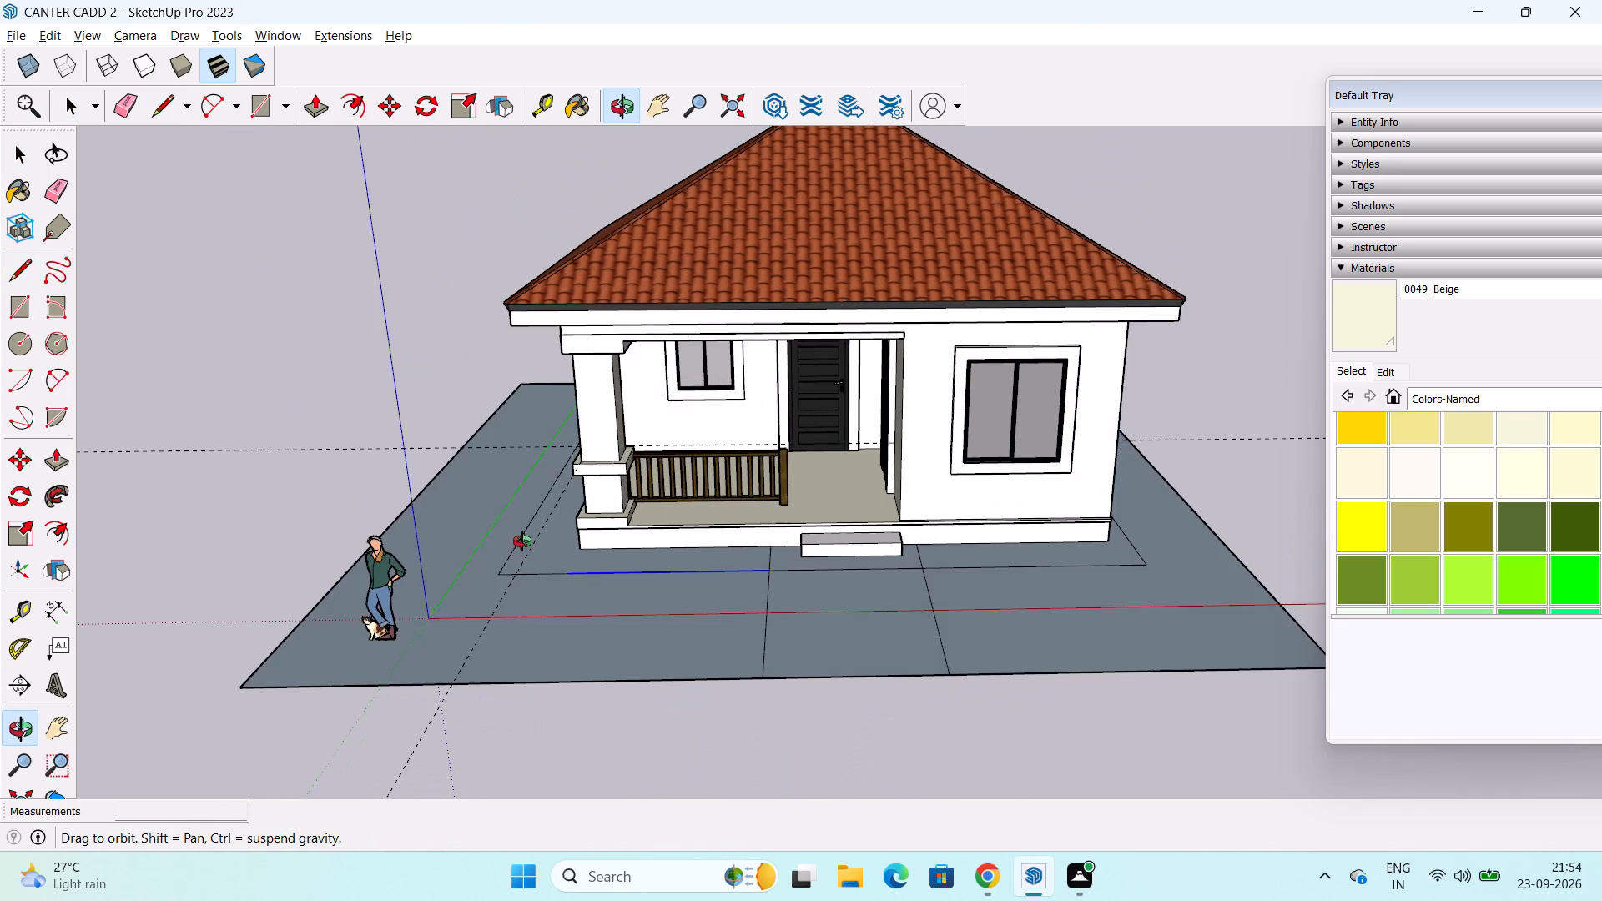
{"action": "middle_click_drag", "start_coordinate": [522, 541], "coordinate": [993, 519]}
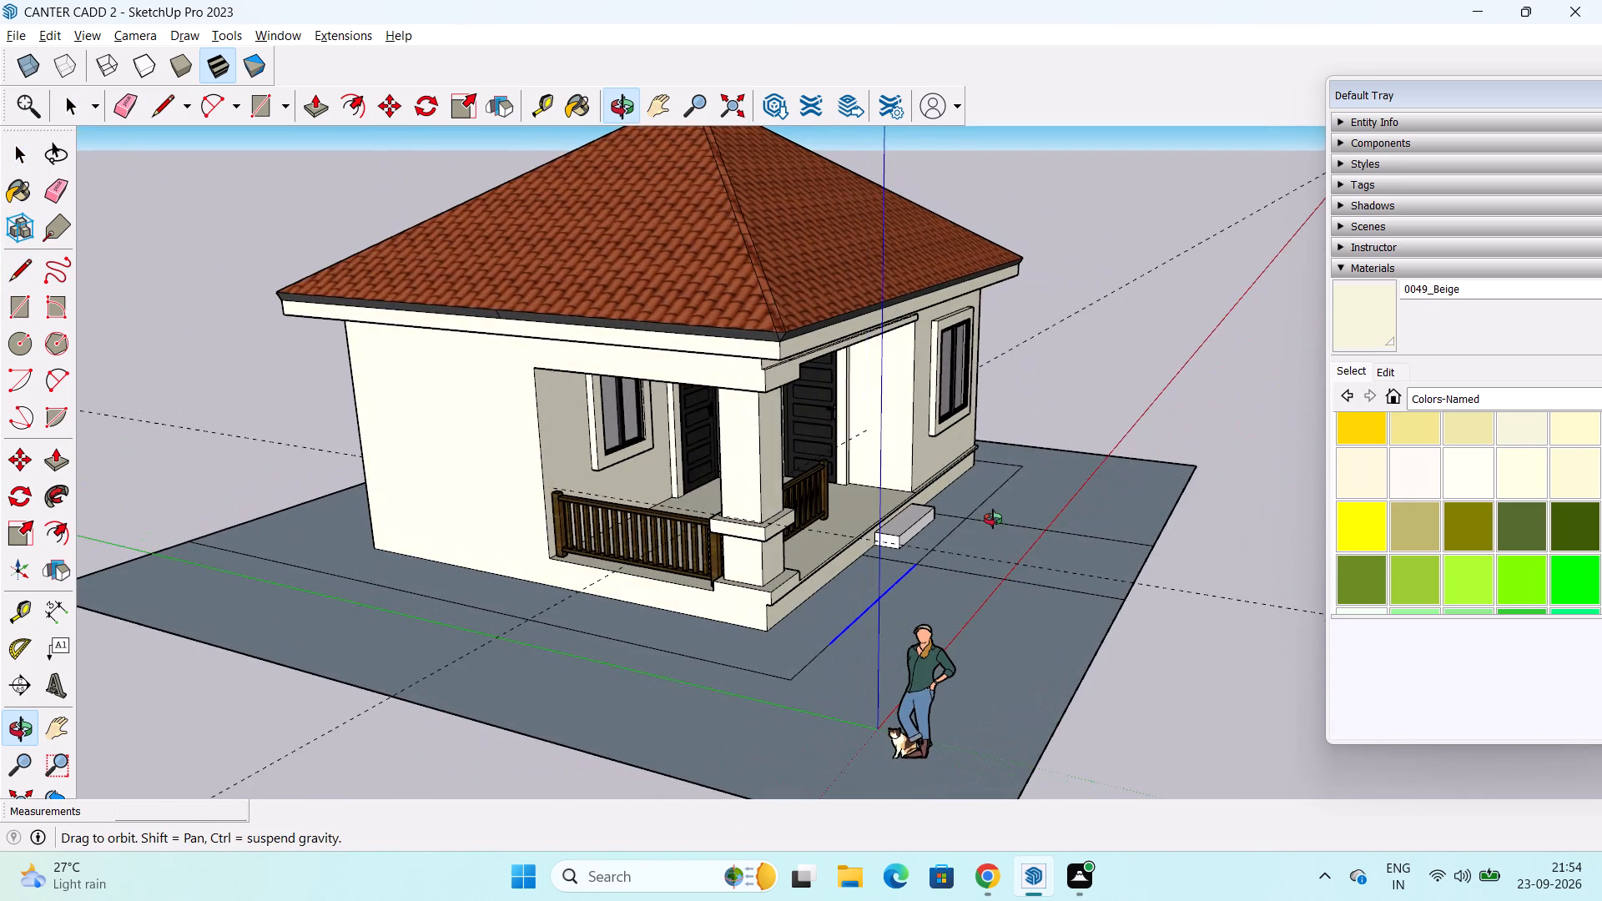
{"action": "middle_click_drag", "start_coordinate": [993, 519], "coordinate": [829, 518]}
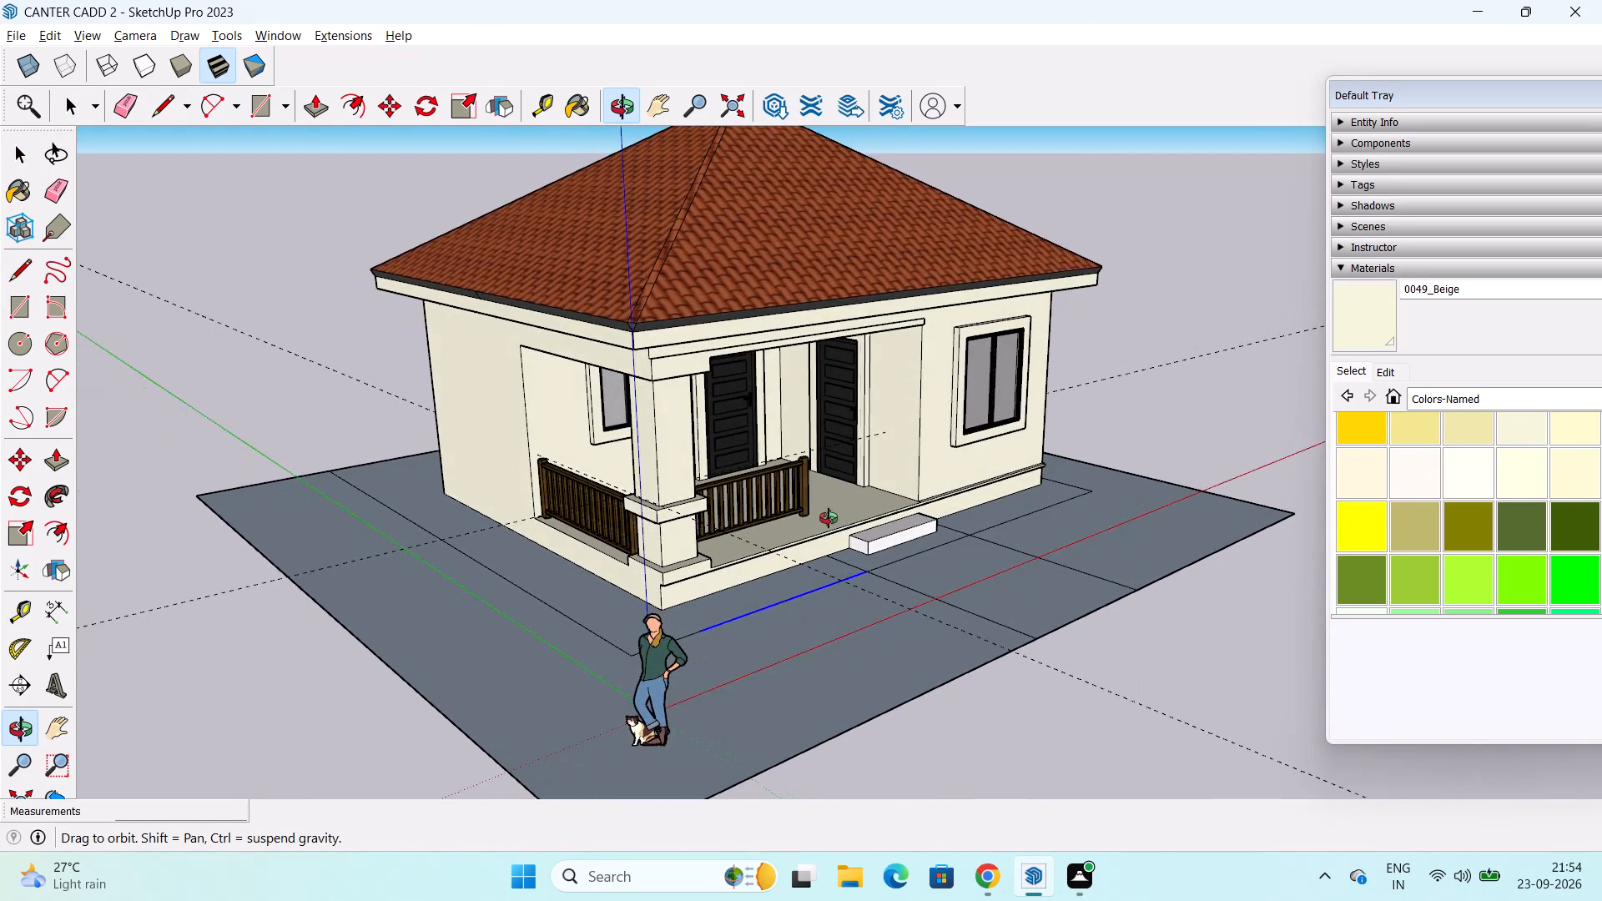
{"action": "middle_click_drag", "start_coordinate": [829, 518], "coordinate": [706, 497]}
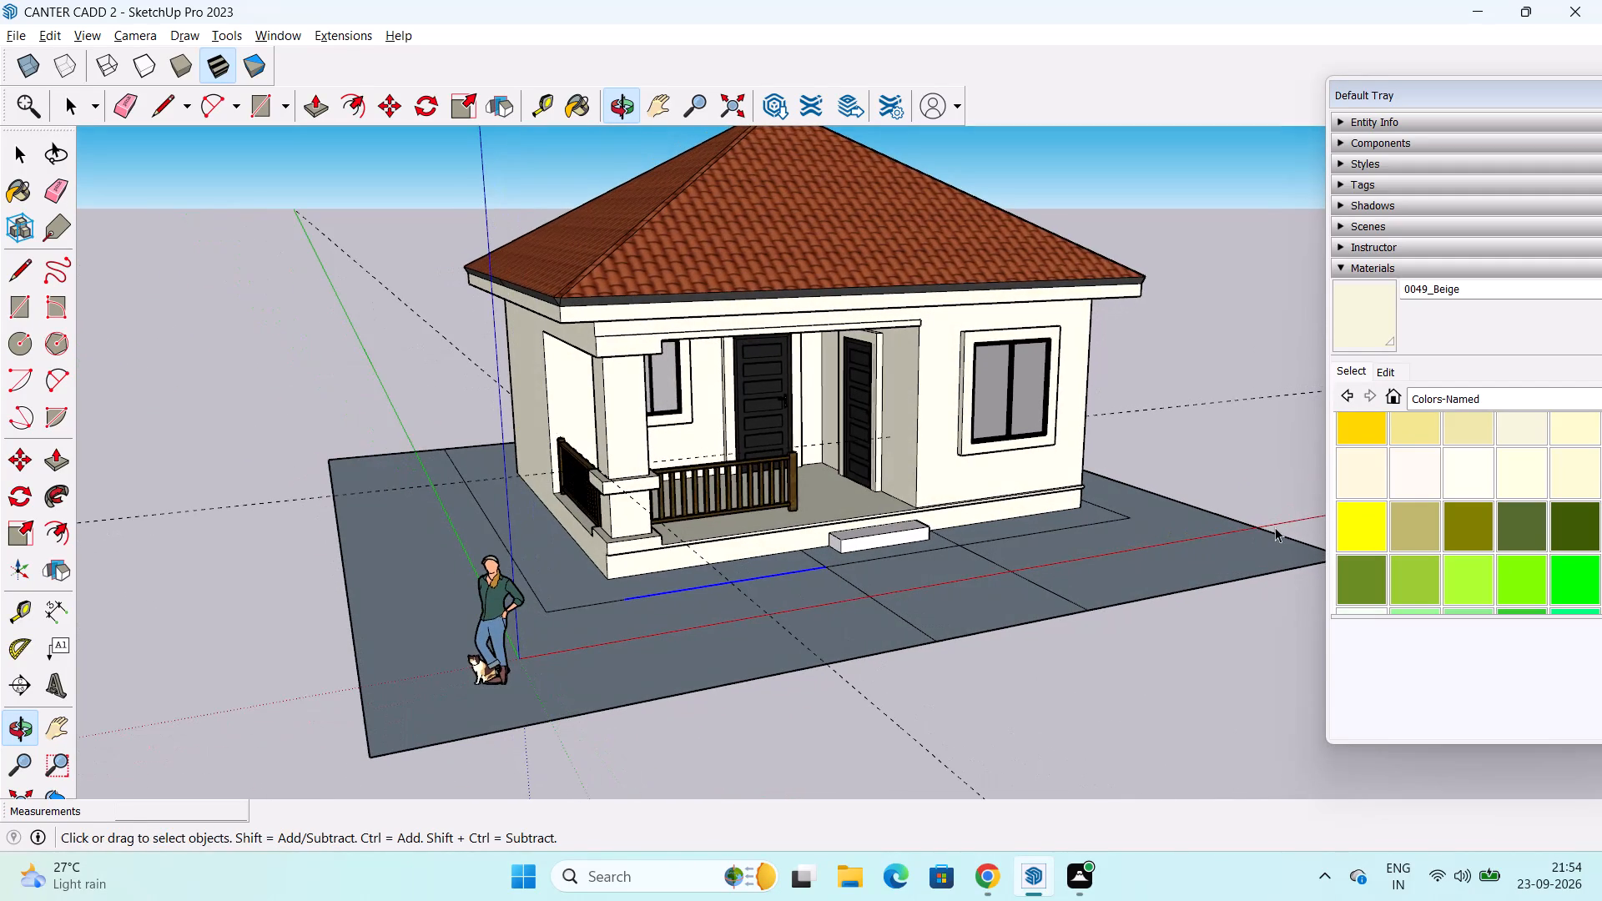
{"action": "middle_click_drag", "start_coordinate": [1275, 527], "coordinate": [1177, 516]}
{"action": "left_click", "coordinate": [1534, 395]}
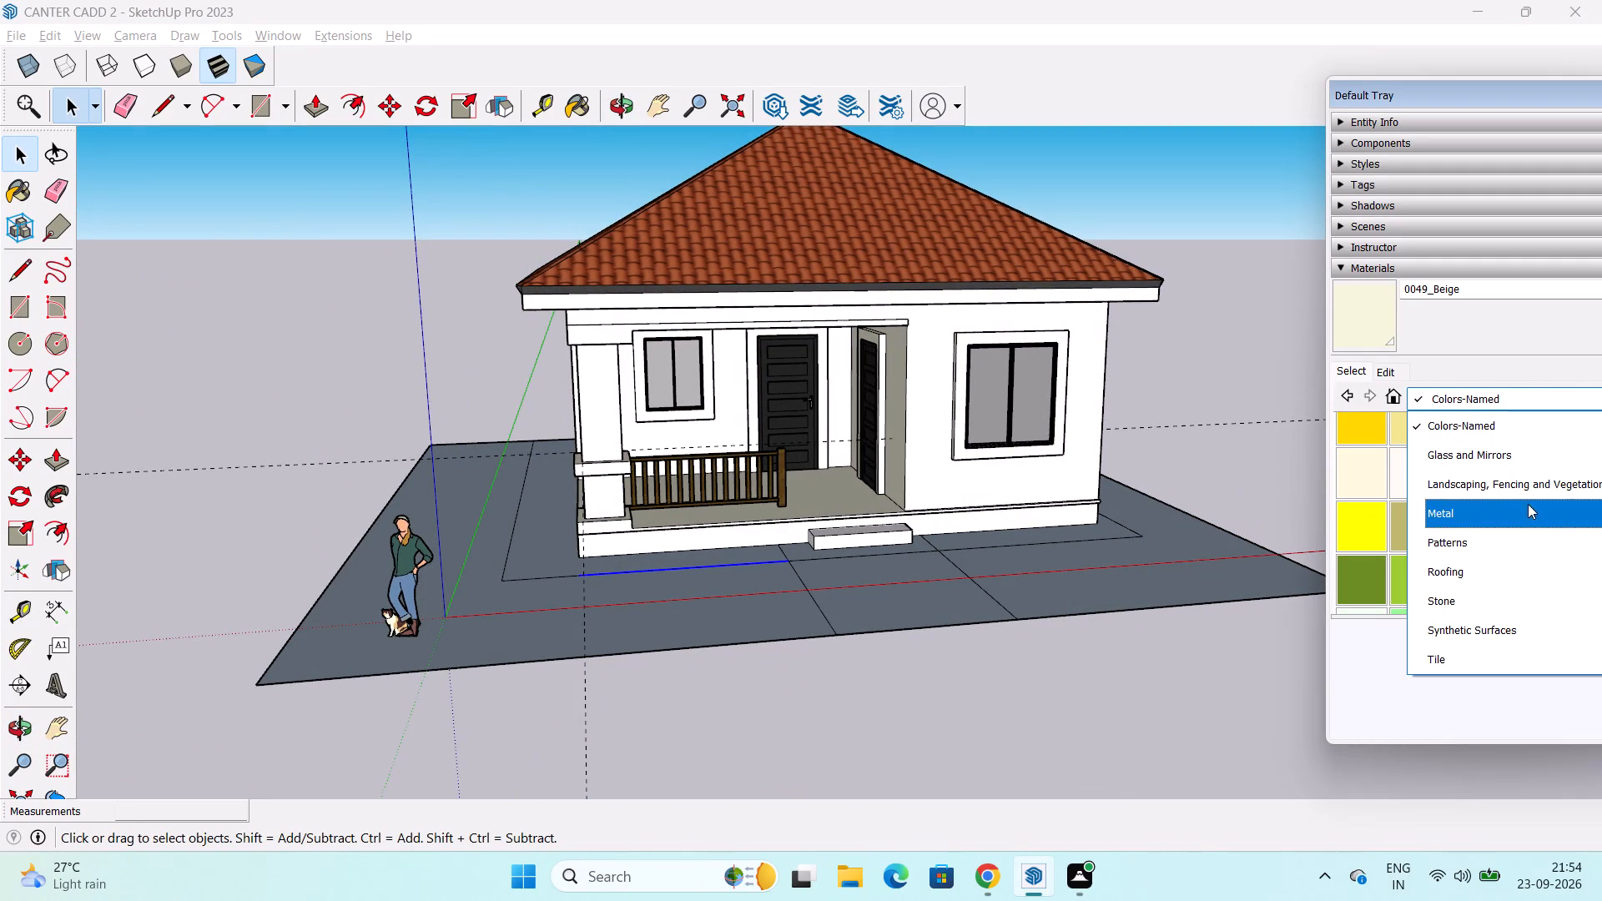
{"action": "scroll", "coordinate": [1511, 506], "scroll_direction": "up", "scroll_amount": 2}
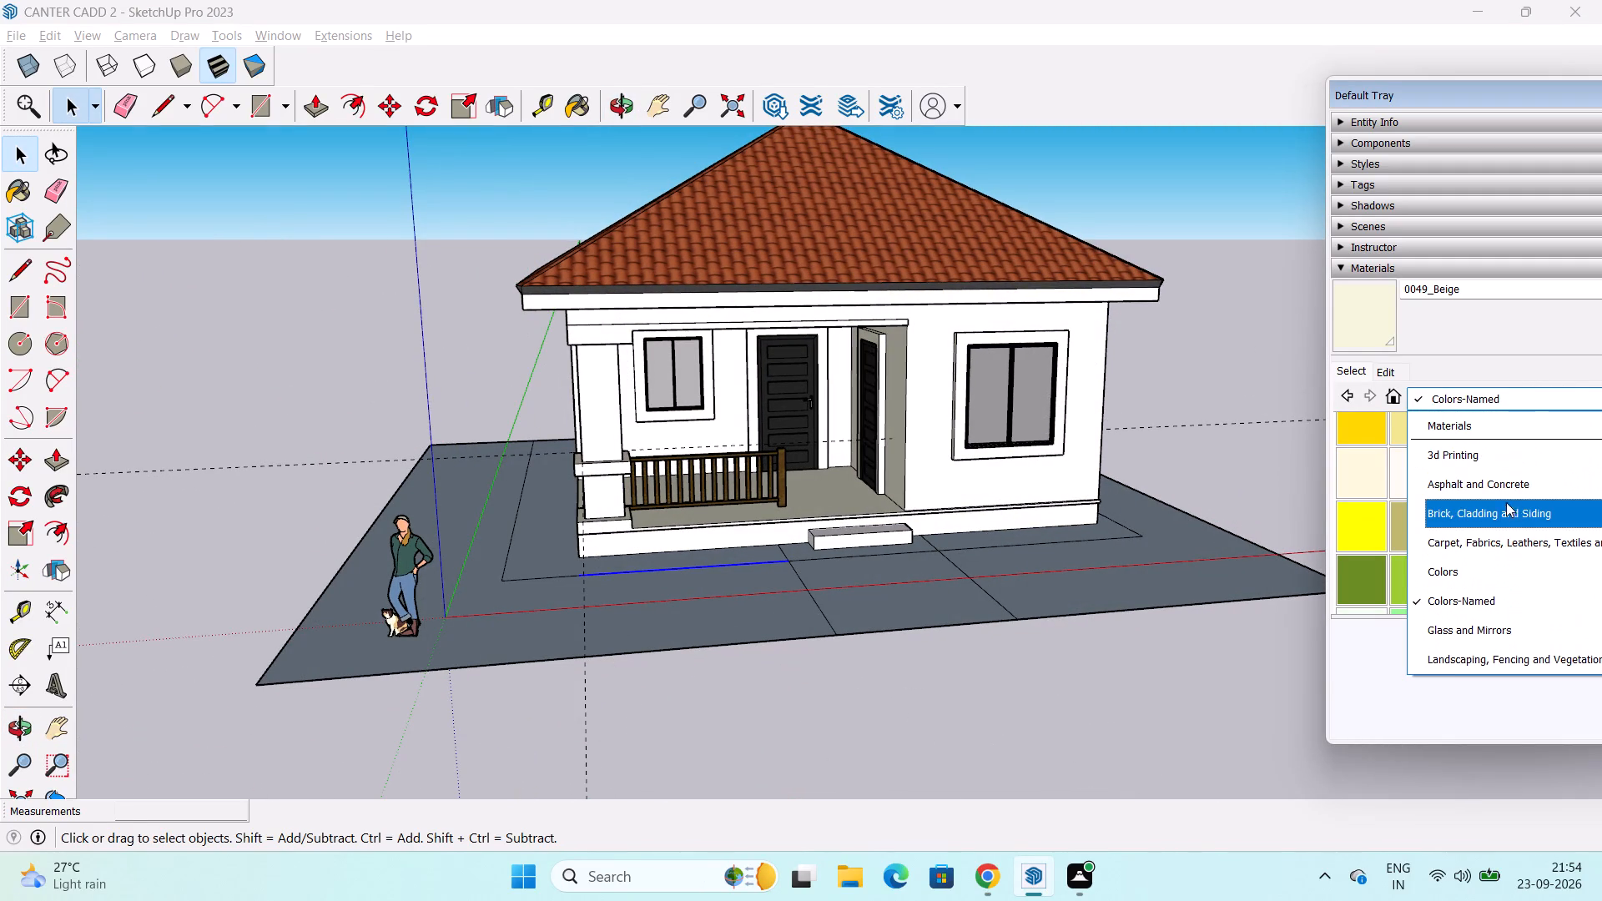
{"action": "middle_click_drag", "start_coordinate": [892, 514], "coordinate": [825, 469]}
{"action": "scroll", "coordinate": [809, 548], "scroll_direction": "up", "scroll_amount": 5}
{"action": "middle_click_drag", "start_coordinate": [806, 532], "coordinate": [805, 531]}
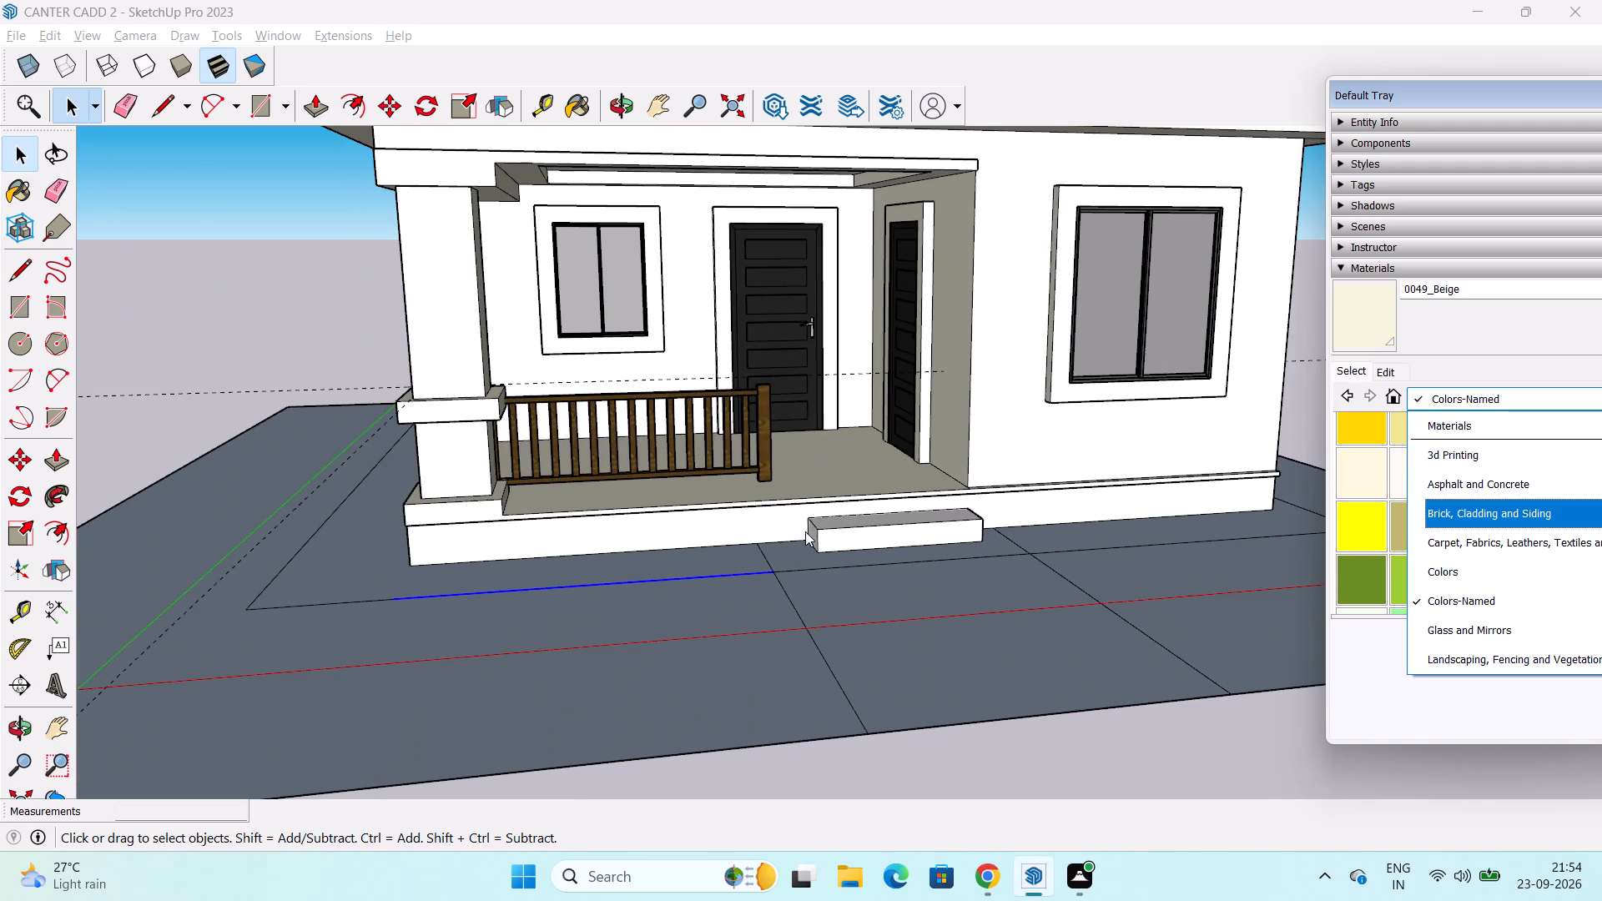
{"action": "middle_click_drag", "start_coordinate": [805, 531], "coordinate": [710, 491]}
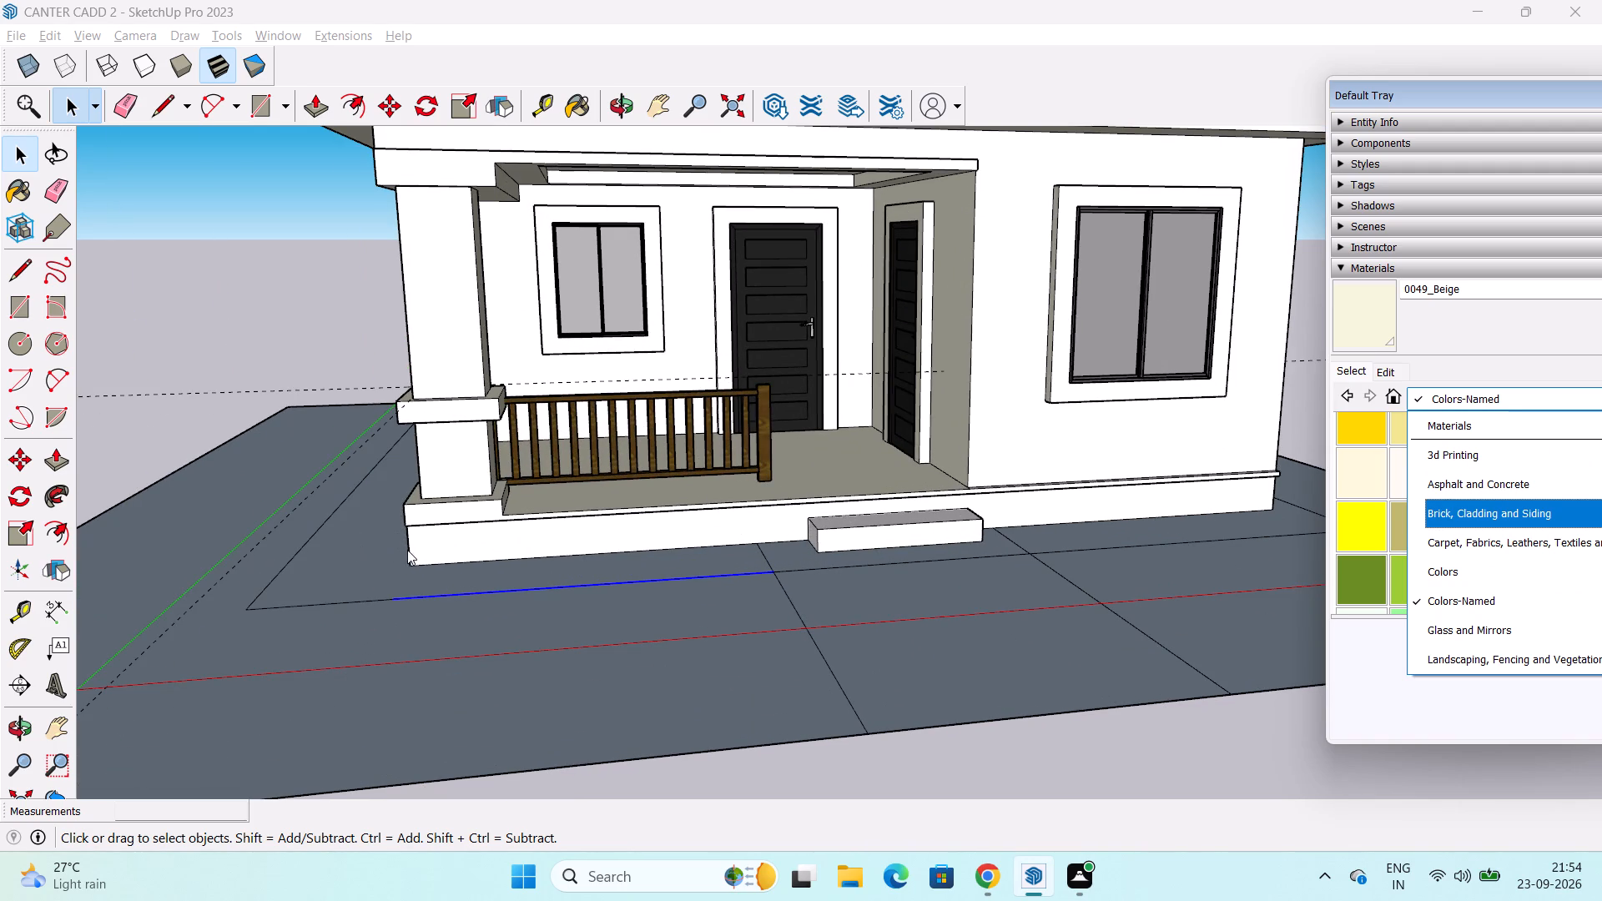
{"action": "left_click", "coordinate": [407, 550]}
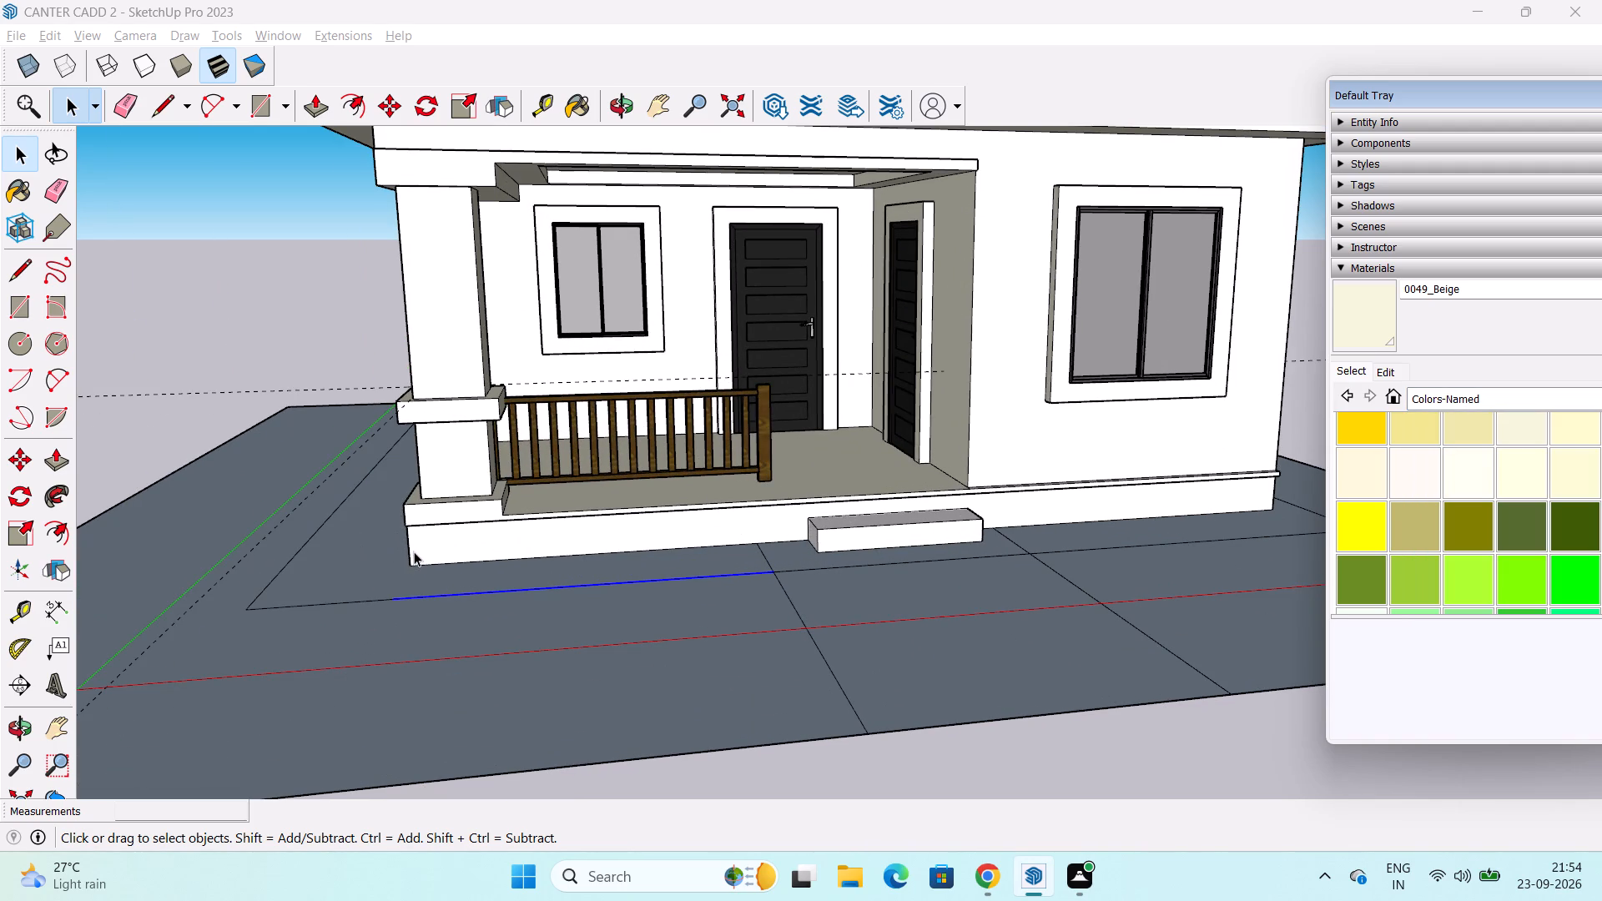
Copy the front base's vertical corner edge at the porch pillar 30' 1" to its opposite corner, dividing the span into 10 equal parts.
{"action": "scroll", "coordinate": [414, 551], "scroll_direction": "up", "scroll_amount": 2}
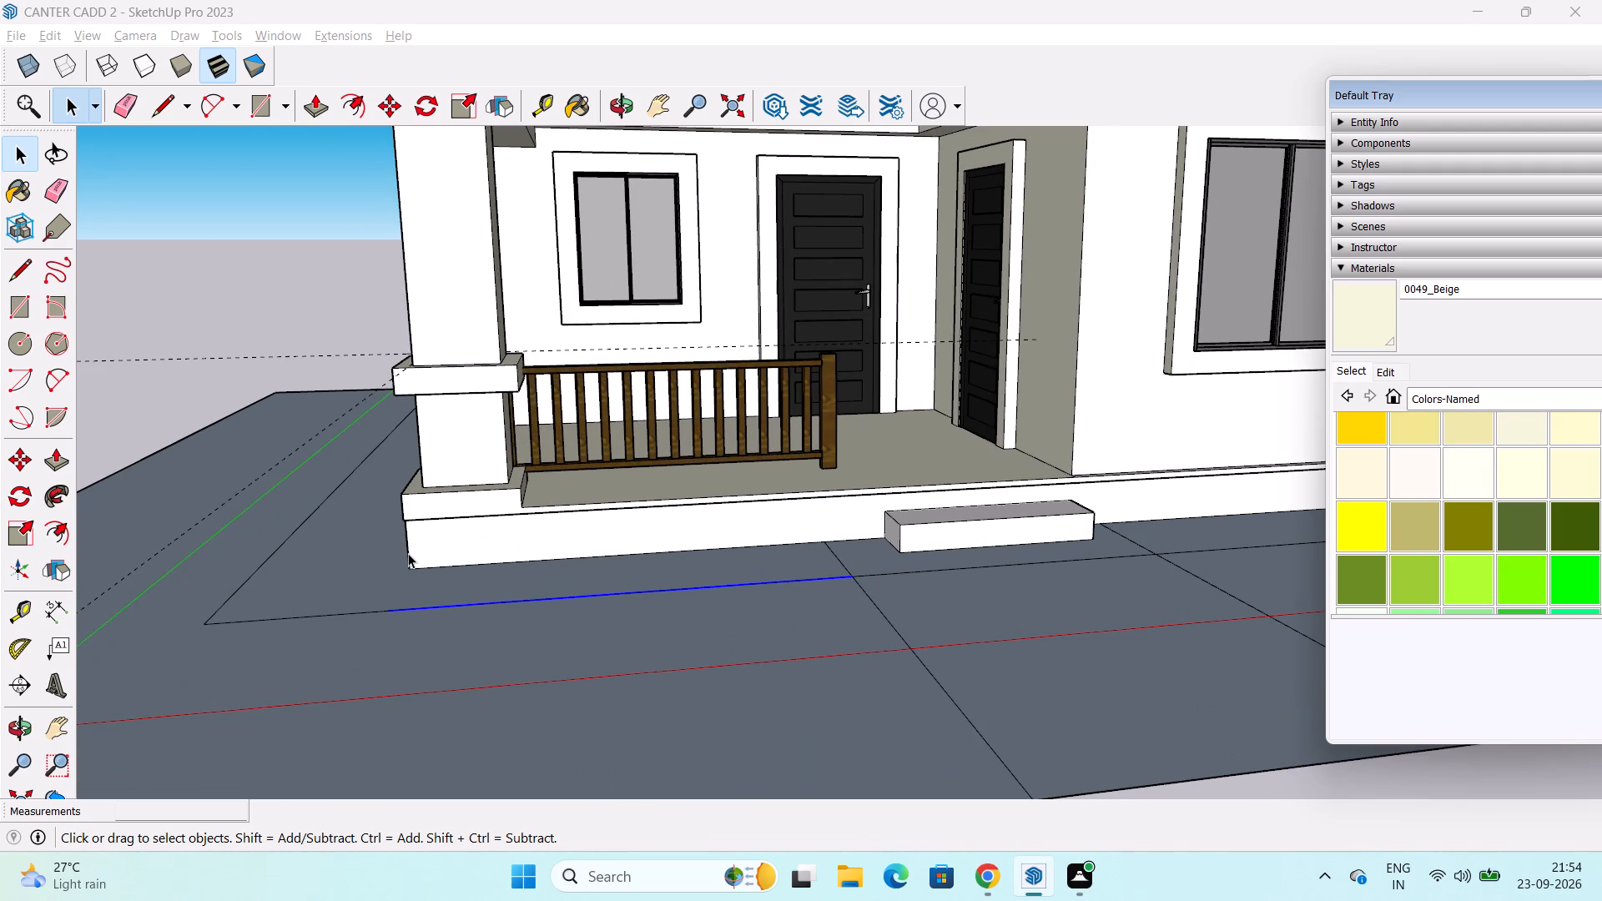
{"action": "left_click", "coordinate": [408, 553]}
{"action": "key", "text": "m"}
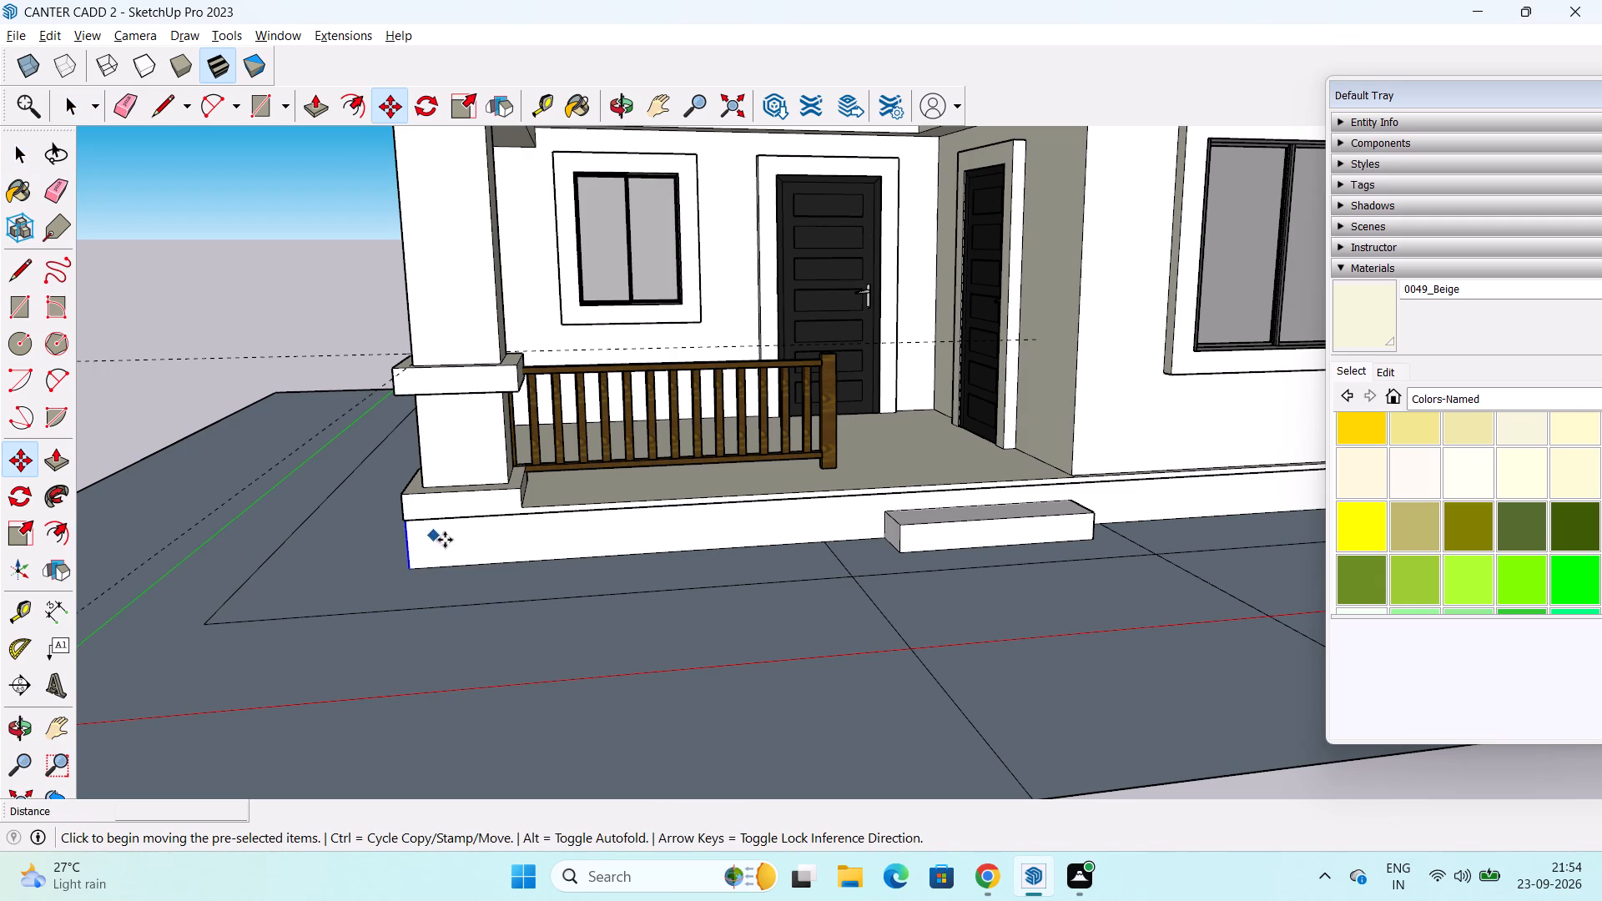
{"action": "left_click", "coordinate": [410, 566]}
{"action": "middle_click_drag", "start_coordinate": [1038, 576], "coordinate": [1034, 572]}
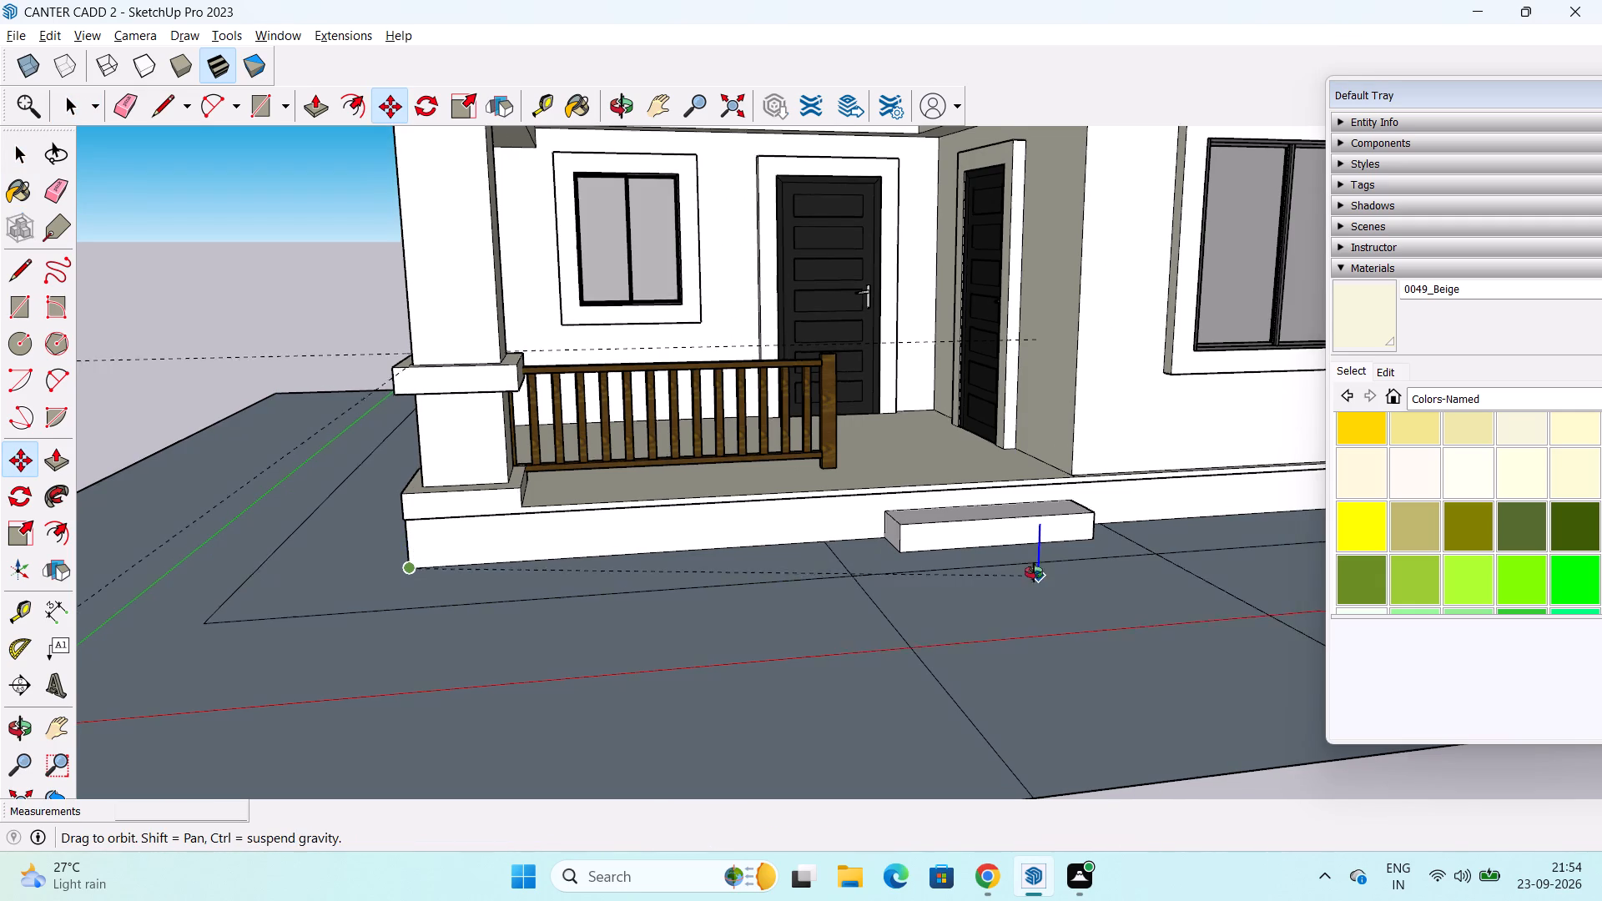
{"action": "middle_click_drag", "start_coordinate": [1034, 572], "coordinate": [905, 546]}
{"action": "middle_click_drag", "start_coordinate": [1071, 549], "coordinate": [726, 525], "text": "shift"}
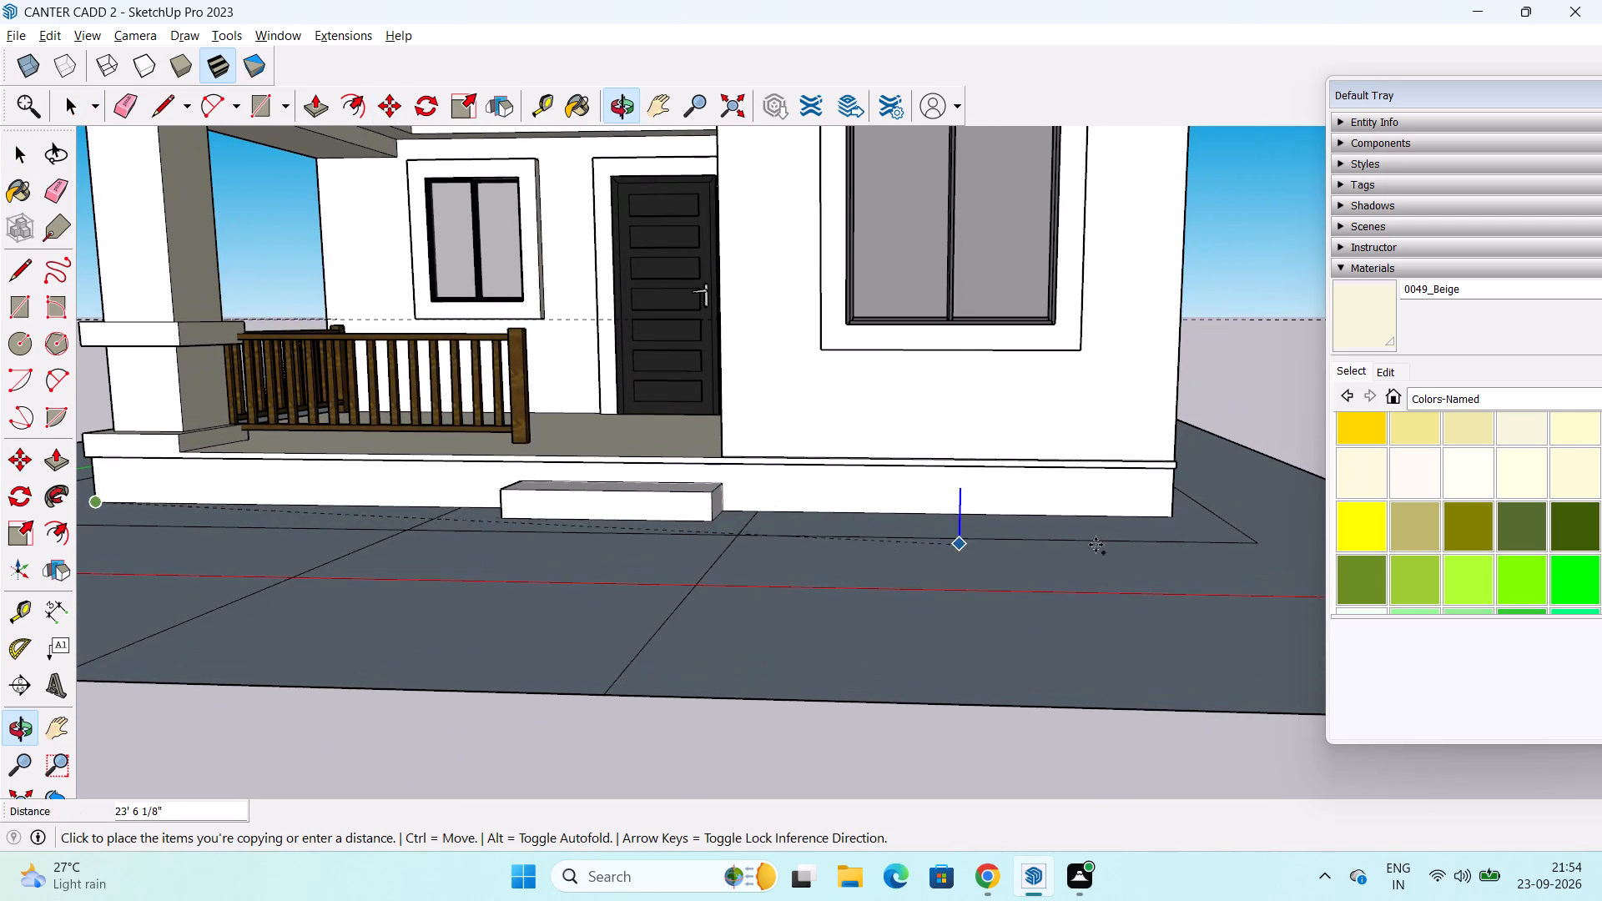
{"action": "left_click", "coordinate": [1165, 519]}
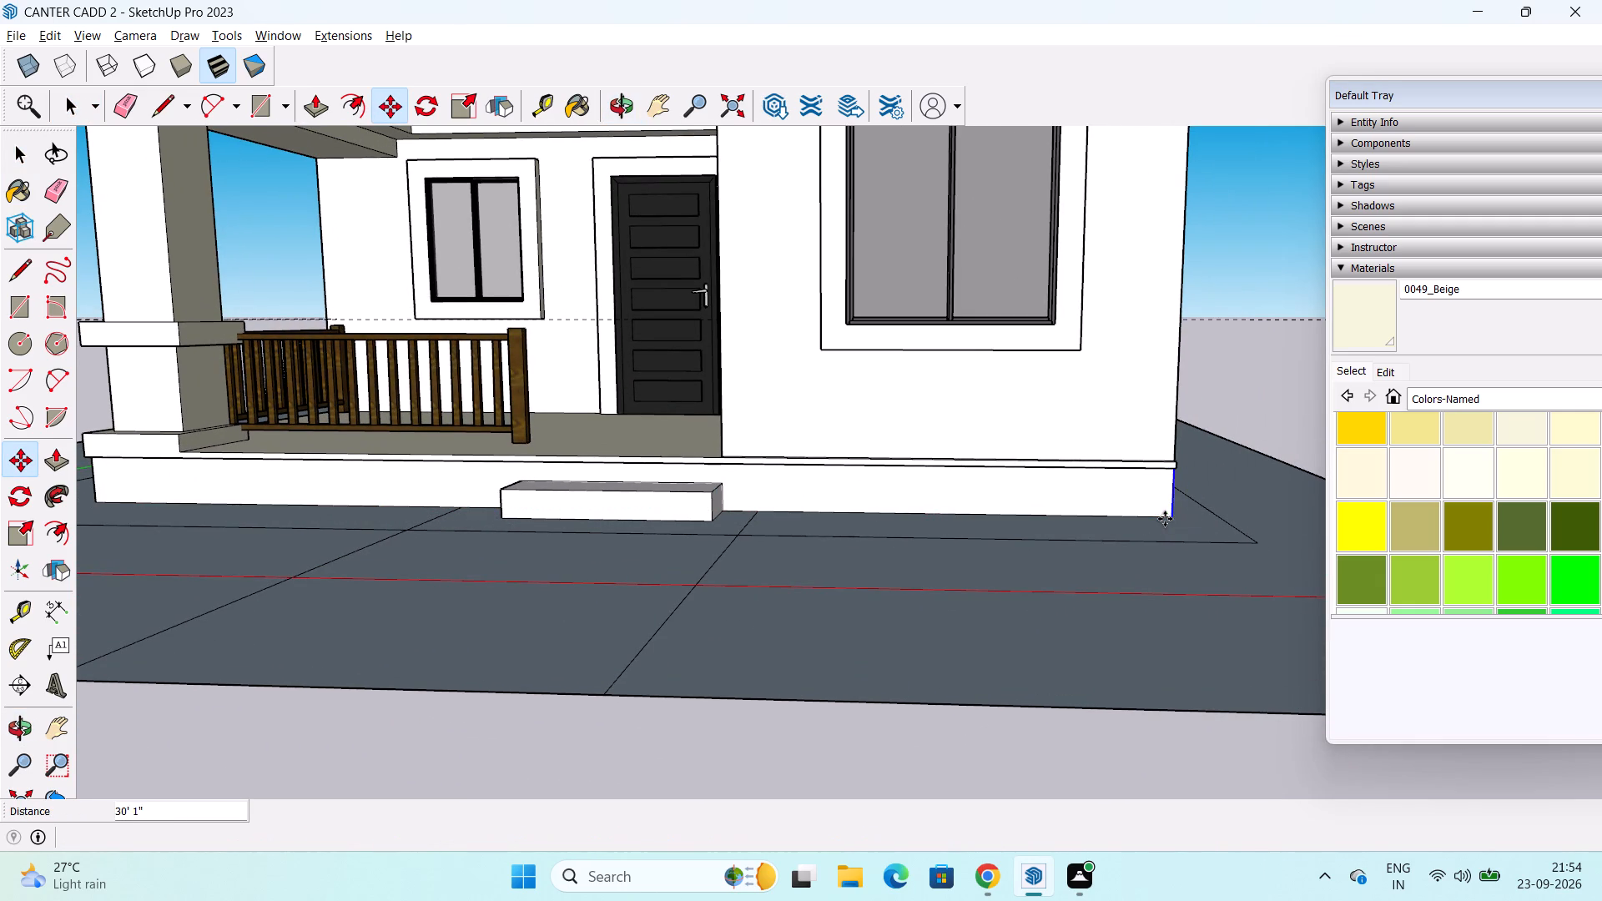
{"action": "key", "text": "slash"}
{"action": "type", "text": "10"}
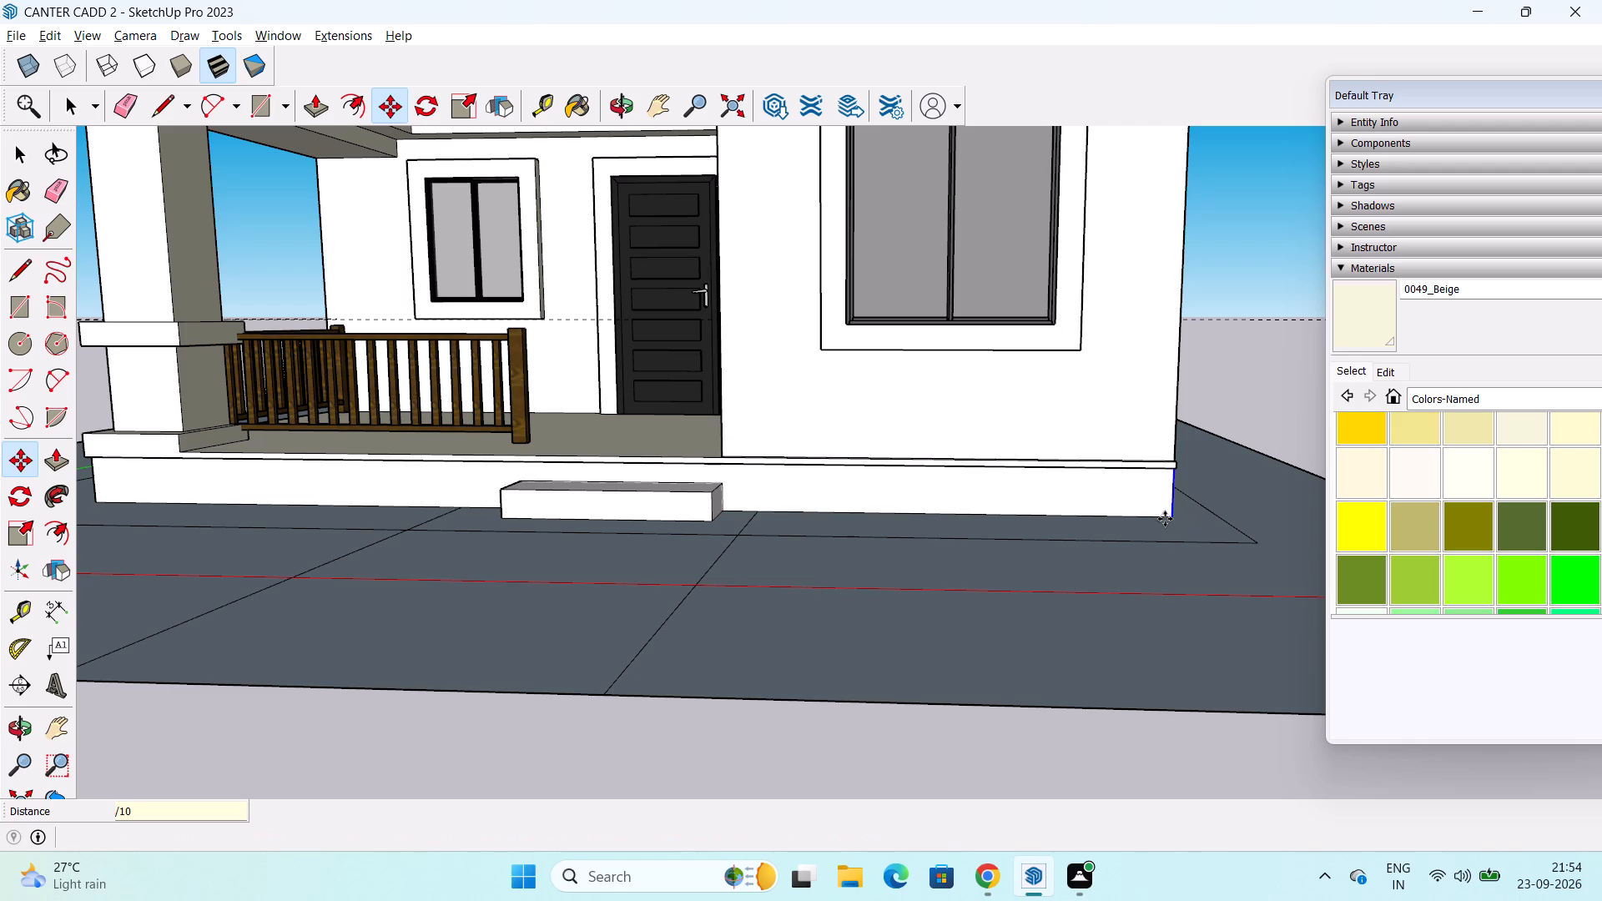
{"action": "key", "text": "Return"}
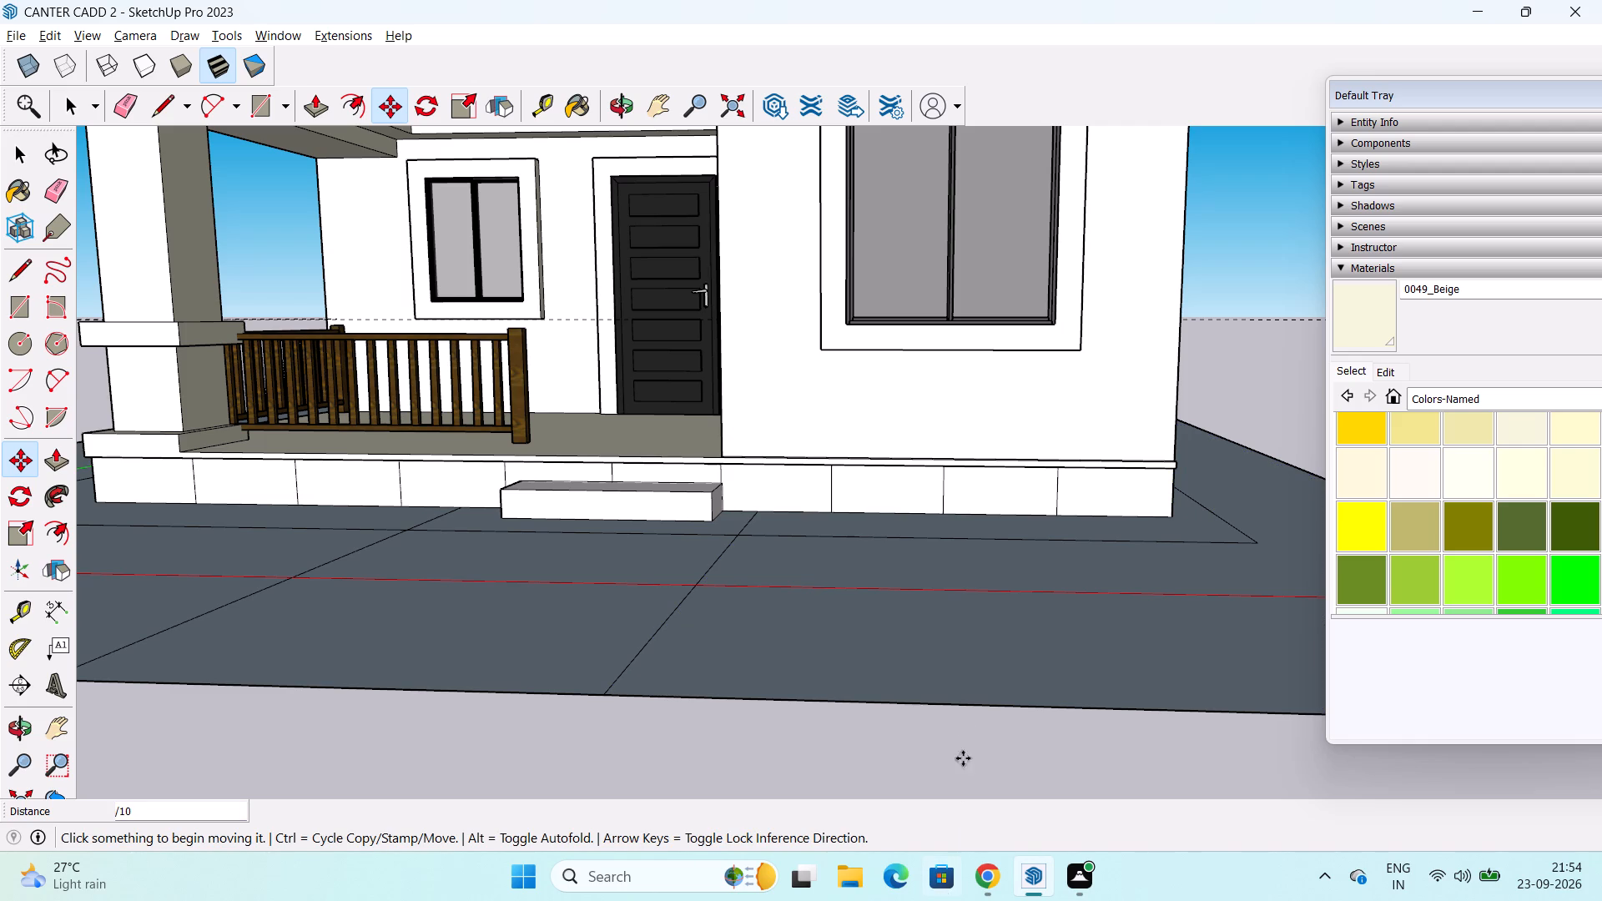
Copy the entrance step's front vertical corner edge to its opposite corner, dividing the front face into 2 equal parts.
{"action": "middle_click_drag", "start_coordinate": [960, 709], "coordinate": [1260, 724]}
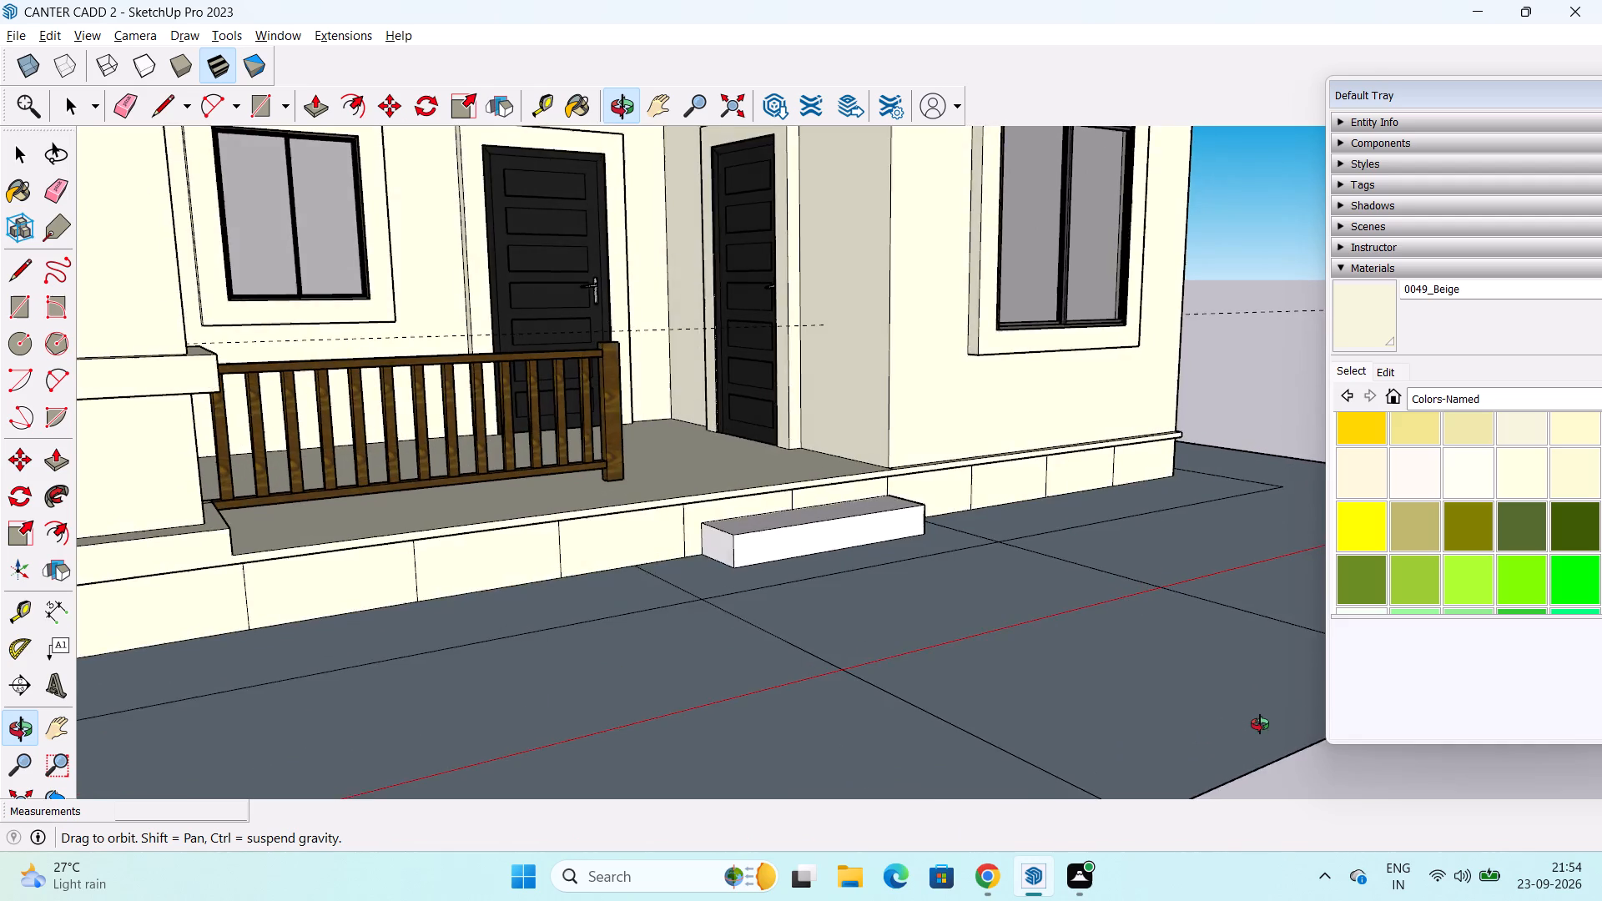
{"action": "middle_click_drag", "start_coordinate": [1260, 724], "coordinate": [1092, 727]}
{"action": "scroll", "coordinate": [731, 569], "scroll_direction": "up", "scroll_amount": 2}
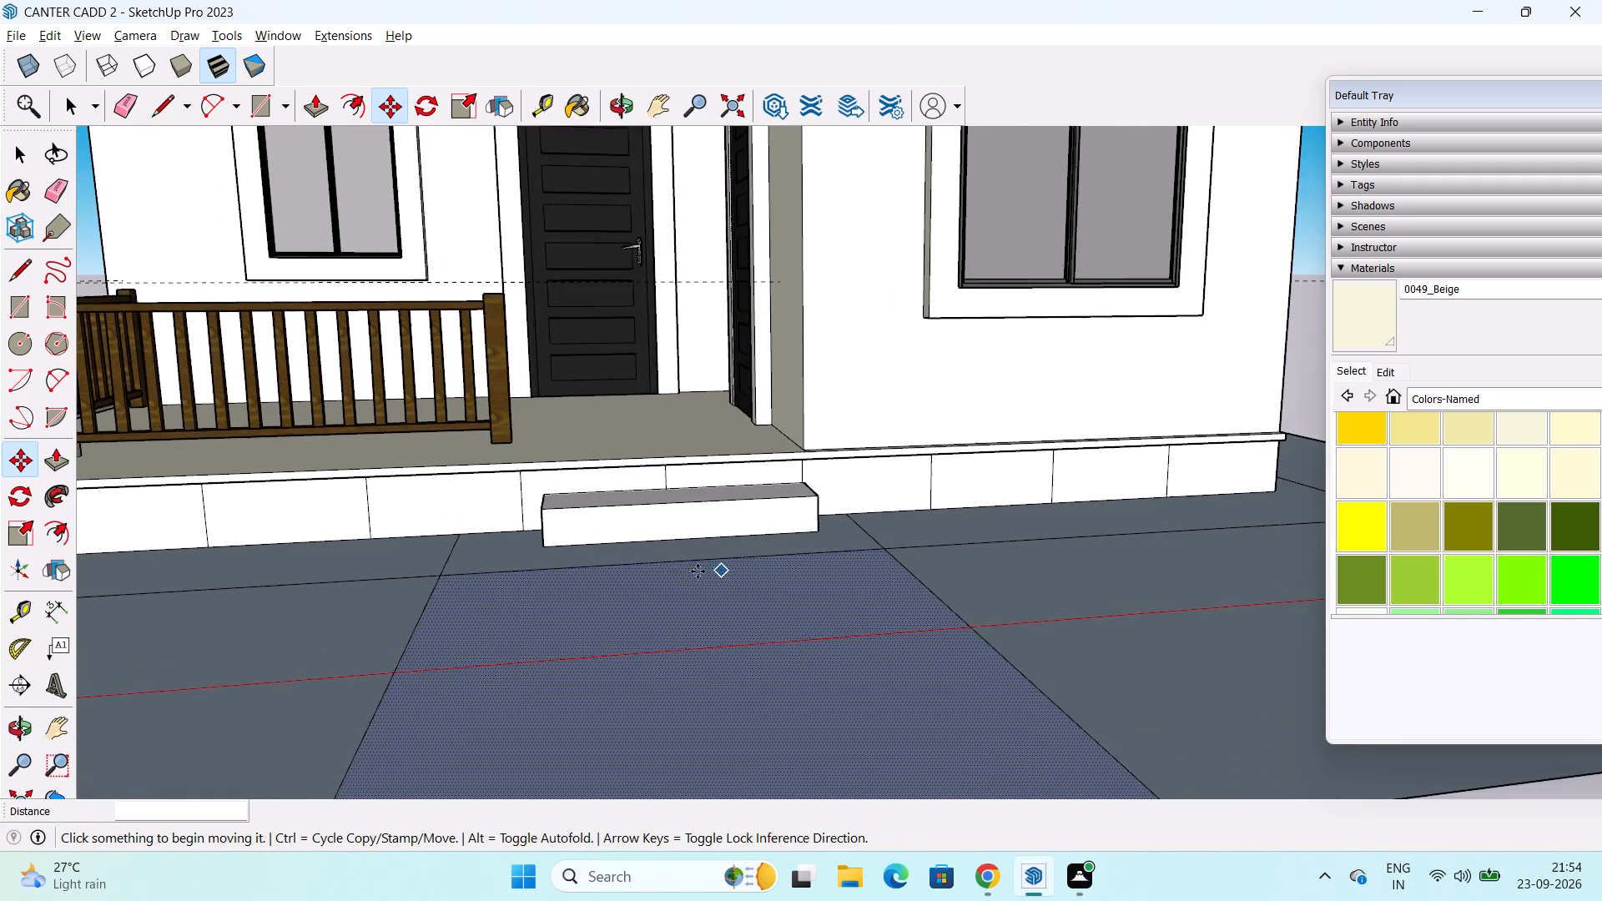
{"action": "scroll", "coordinate": [698, 571], "scroll_direction": "up", "scroll_amount": 4}
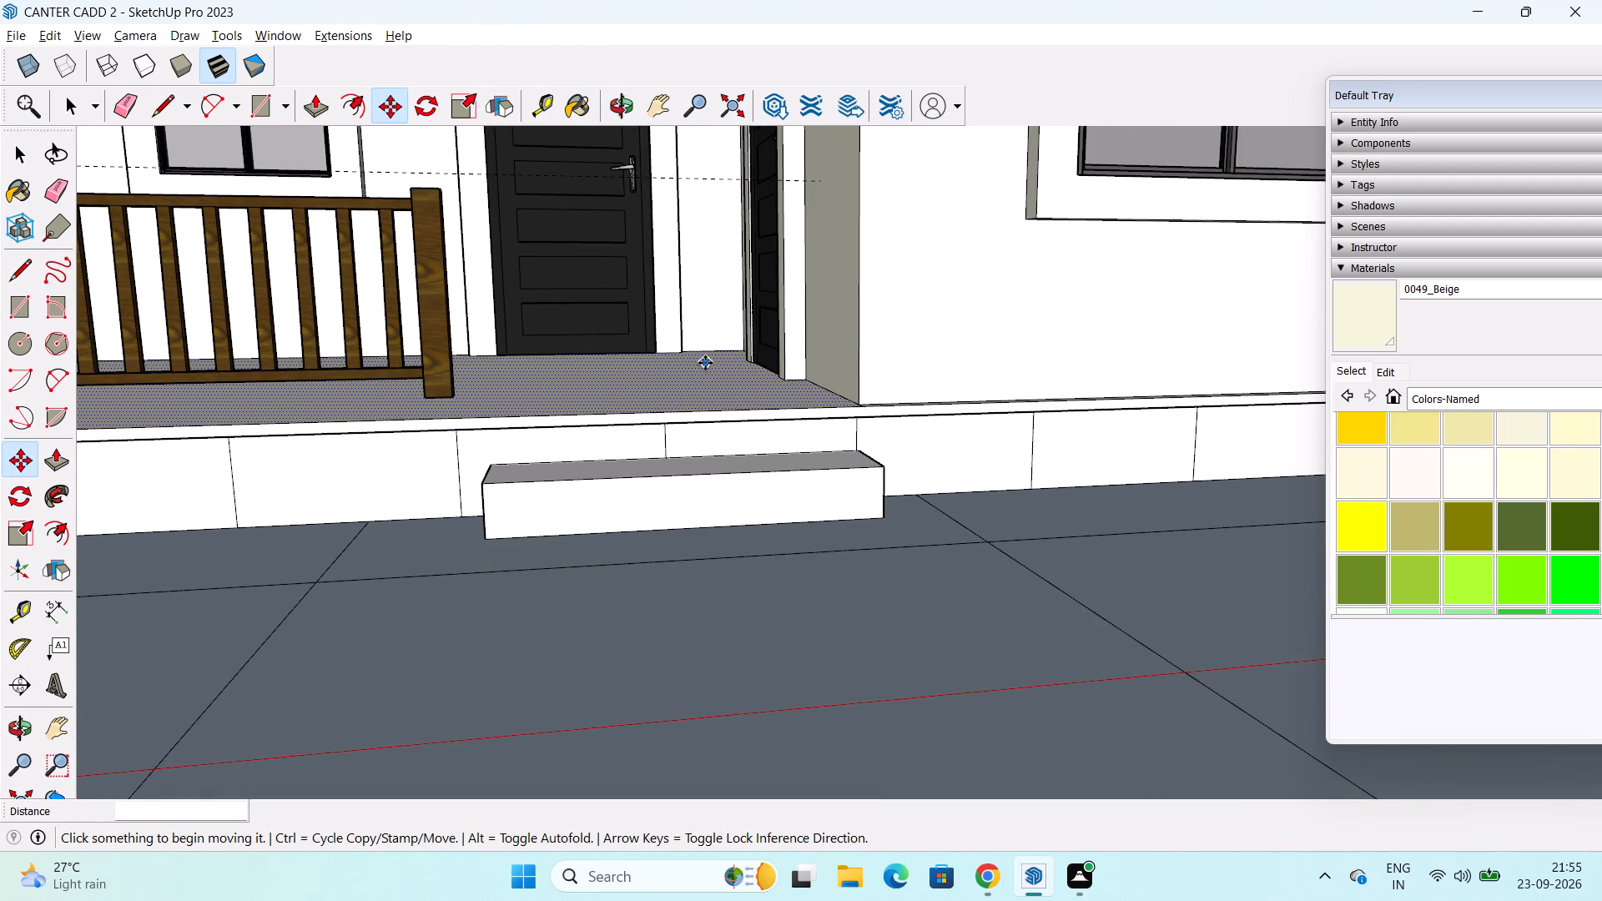
{"action": "left_click_drag", "start_coordinate": [549, 541], "coordinate": [514, 528]}
{"action": "key", "text": "space"}
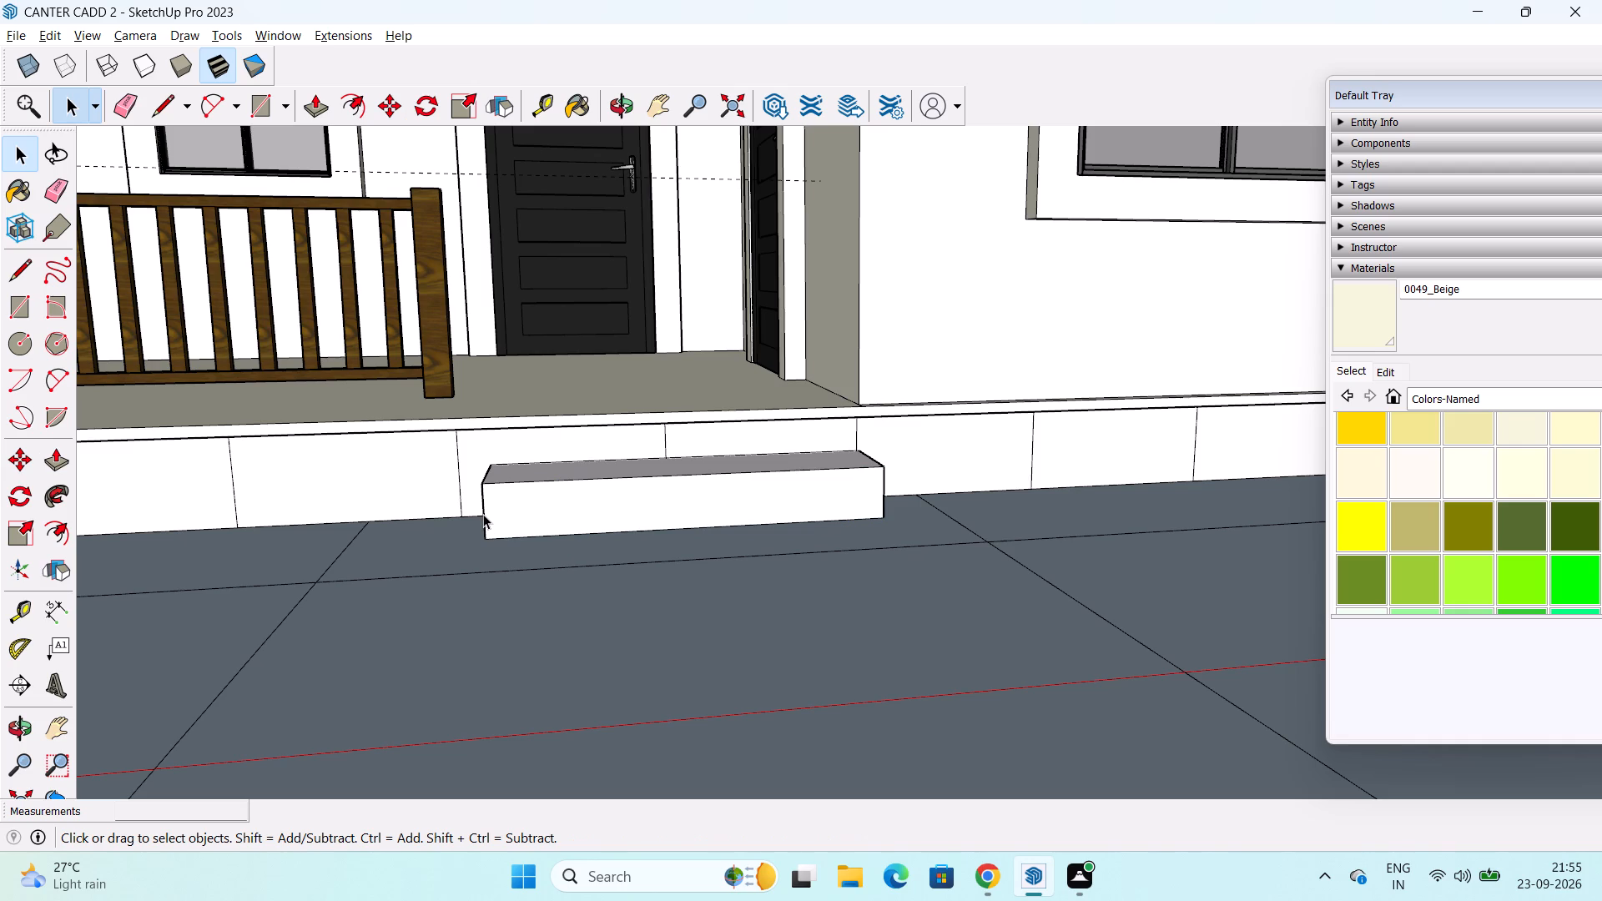
{"action": "left_click", "coordinate": [483, 513]}
{"action": "key", "text": "m"}
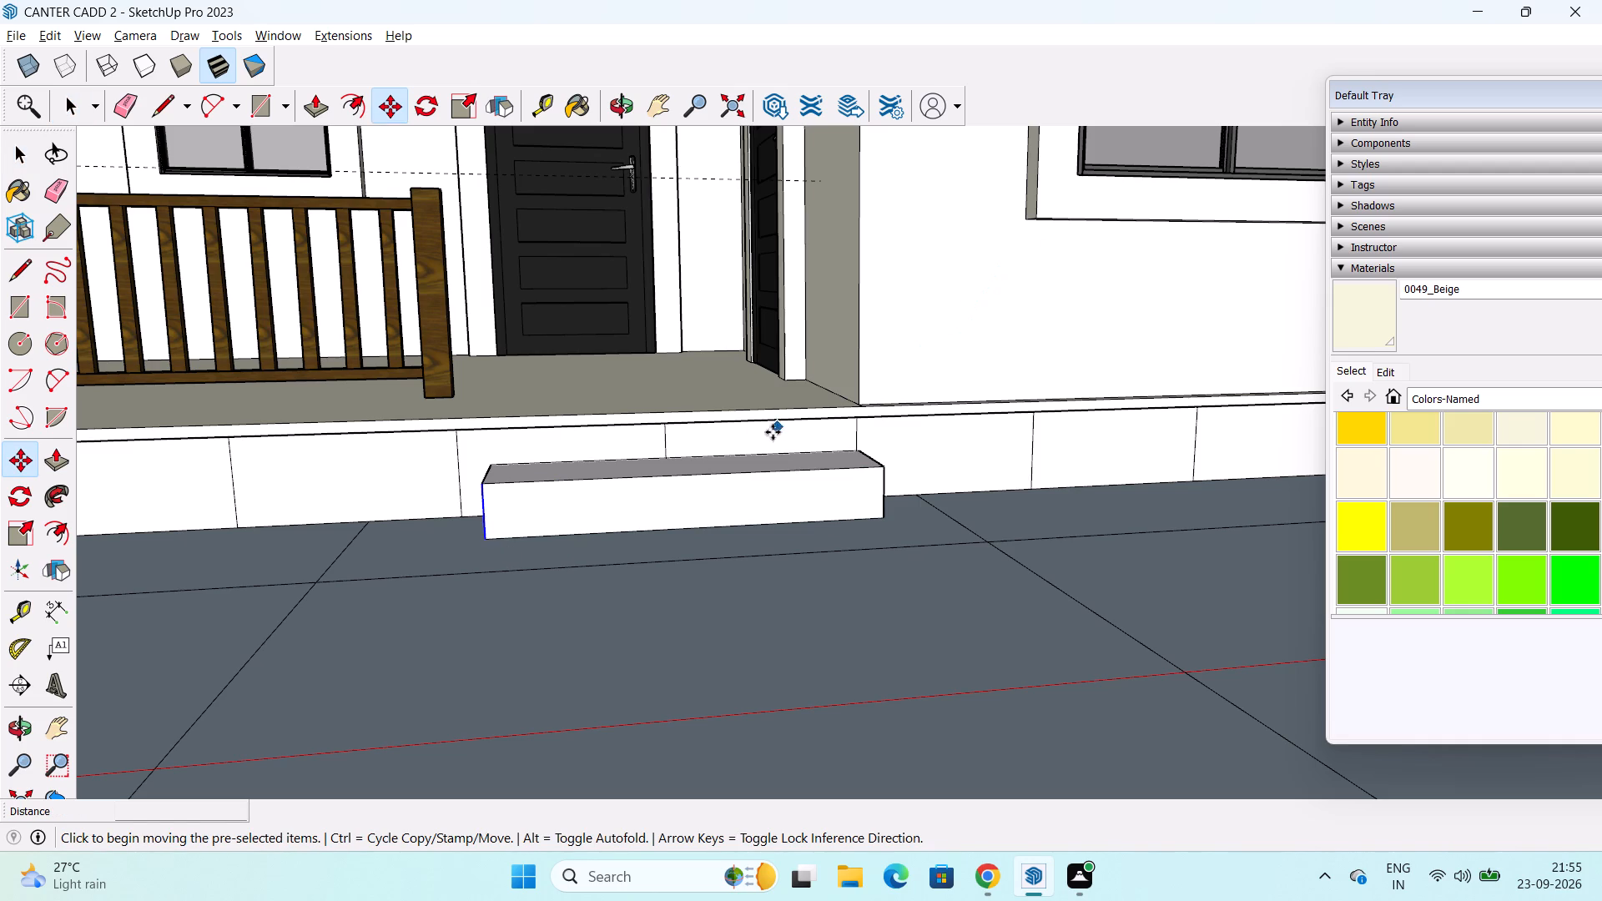
{"action": "left_click", "coordinate": [486, 541]}
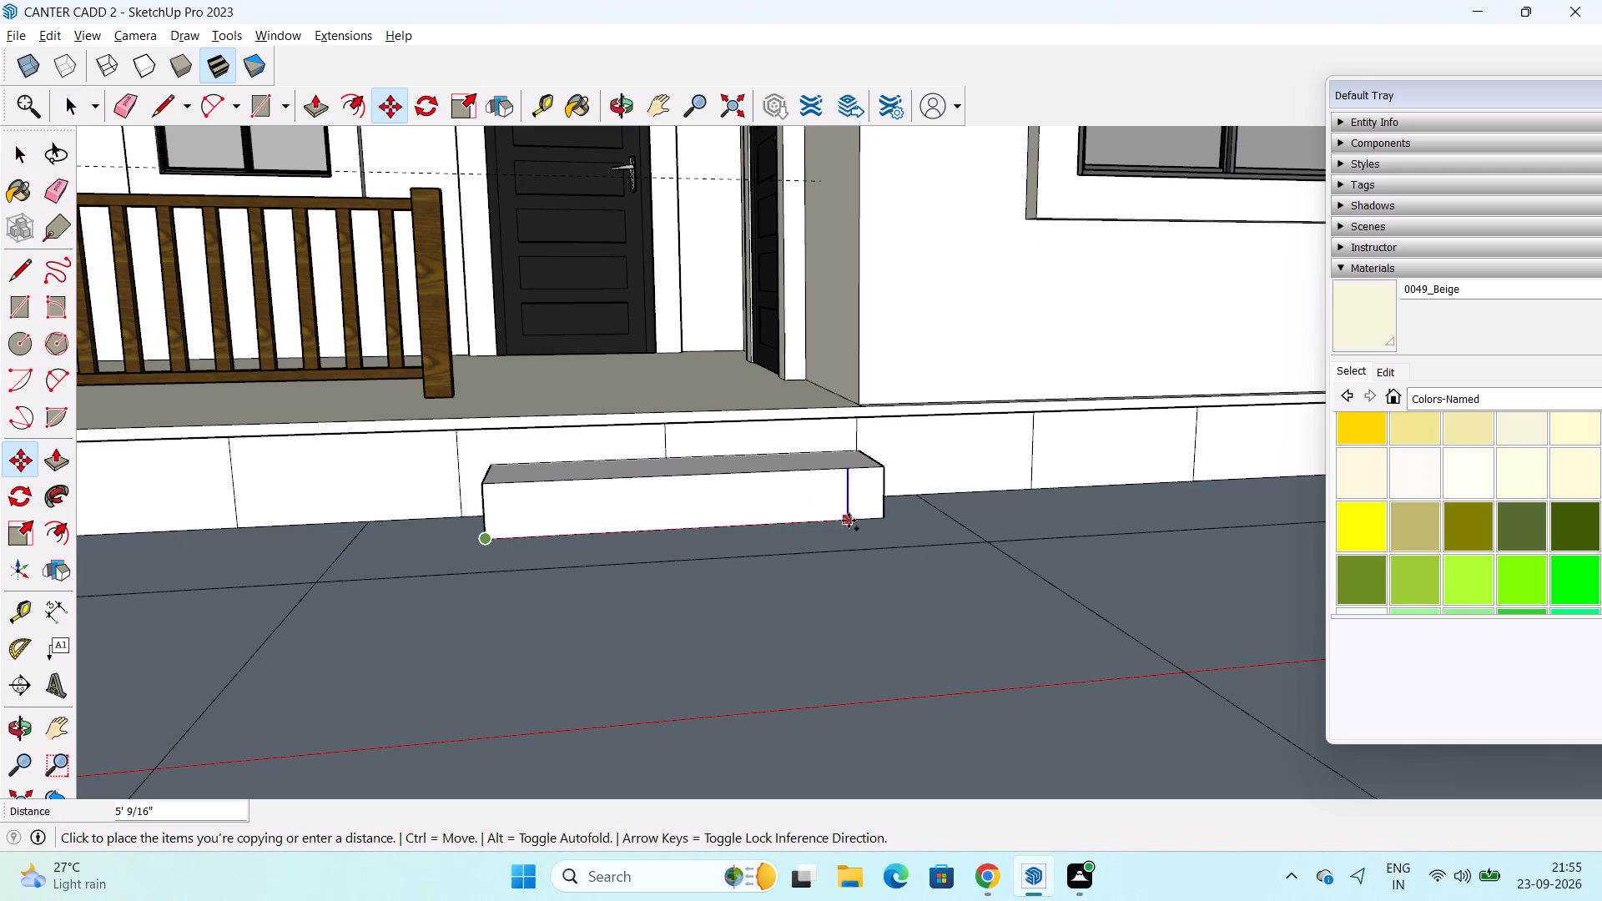
{"action": "left_click", "coordinate": [884, 515]}
{"action": "type", "text": "/2"}
{"action": "key", "text": "Return"}
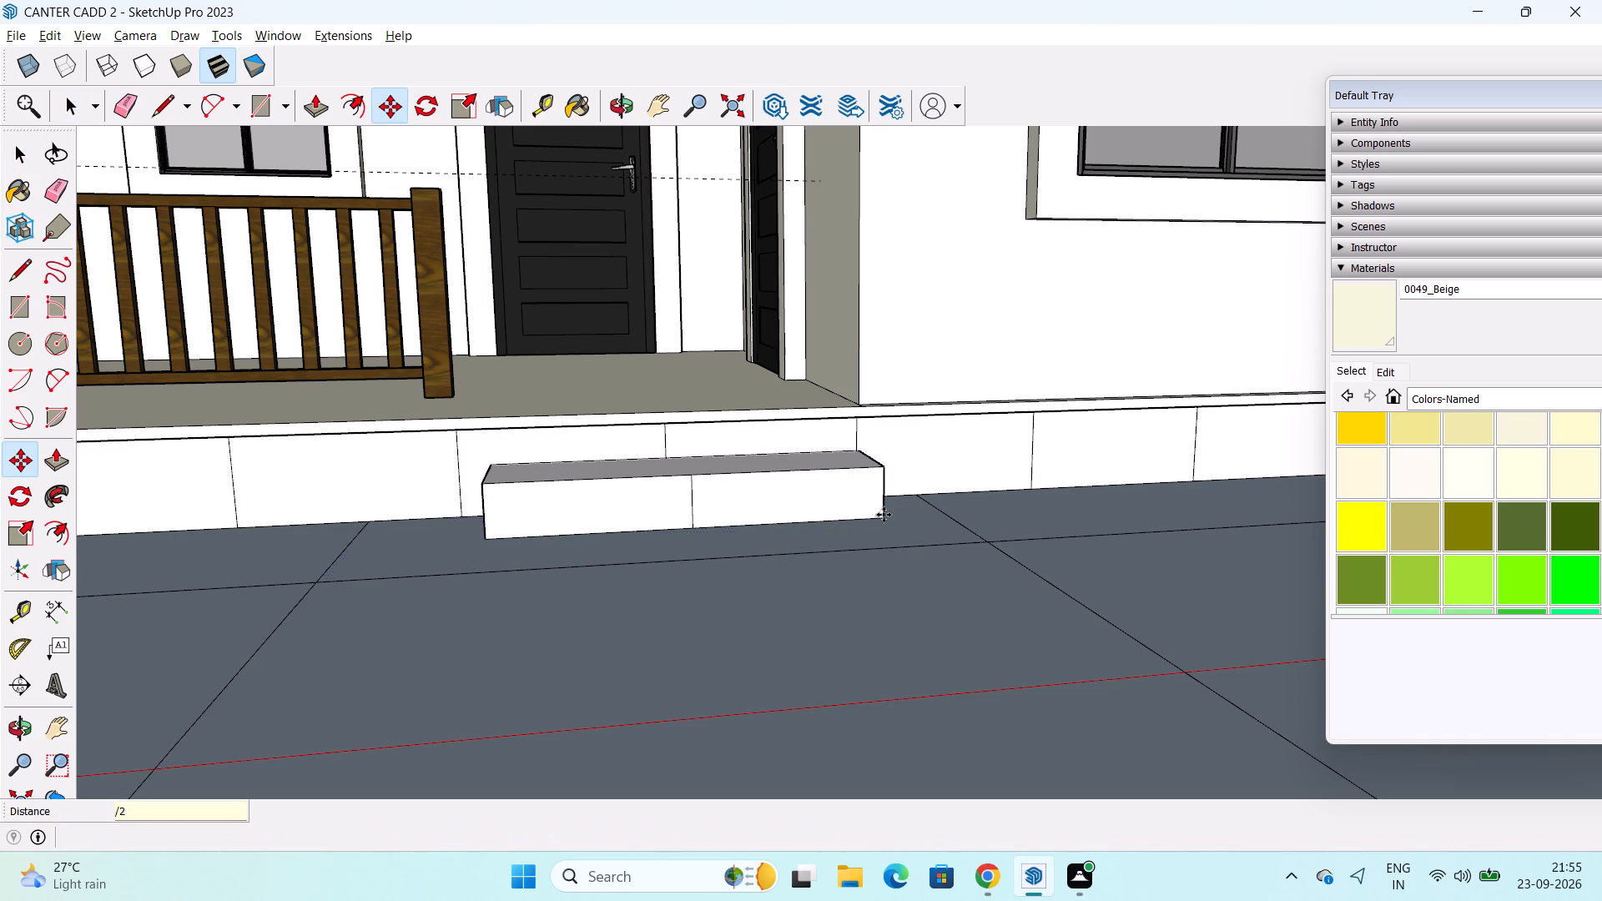
{"action": "key", "text": "space"}
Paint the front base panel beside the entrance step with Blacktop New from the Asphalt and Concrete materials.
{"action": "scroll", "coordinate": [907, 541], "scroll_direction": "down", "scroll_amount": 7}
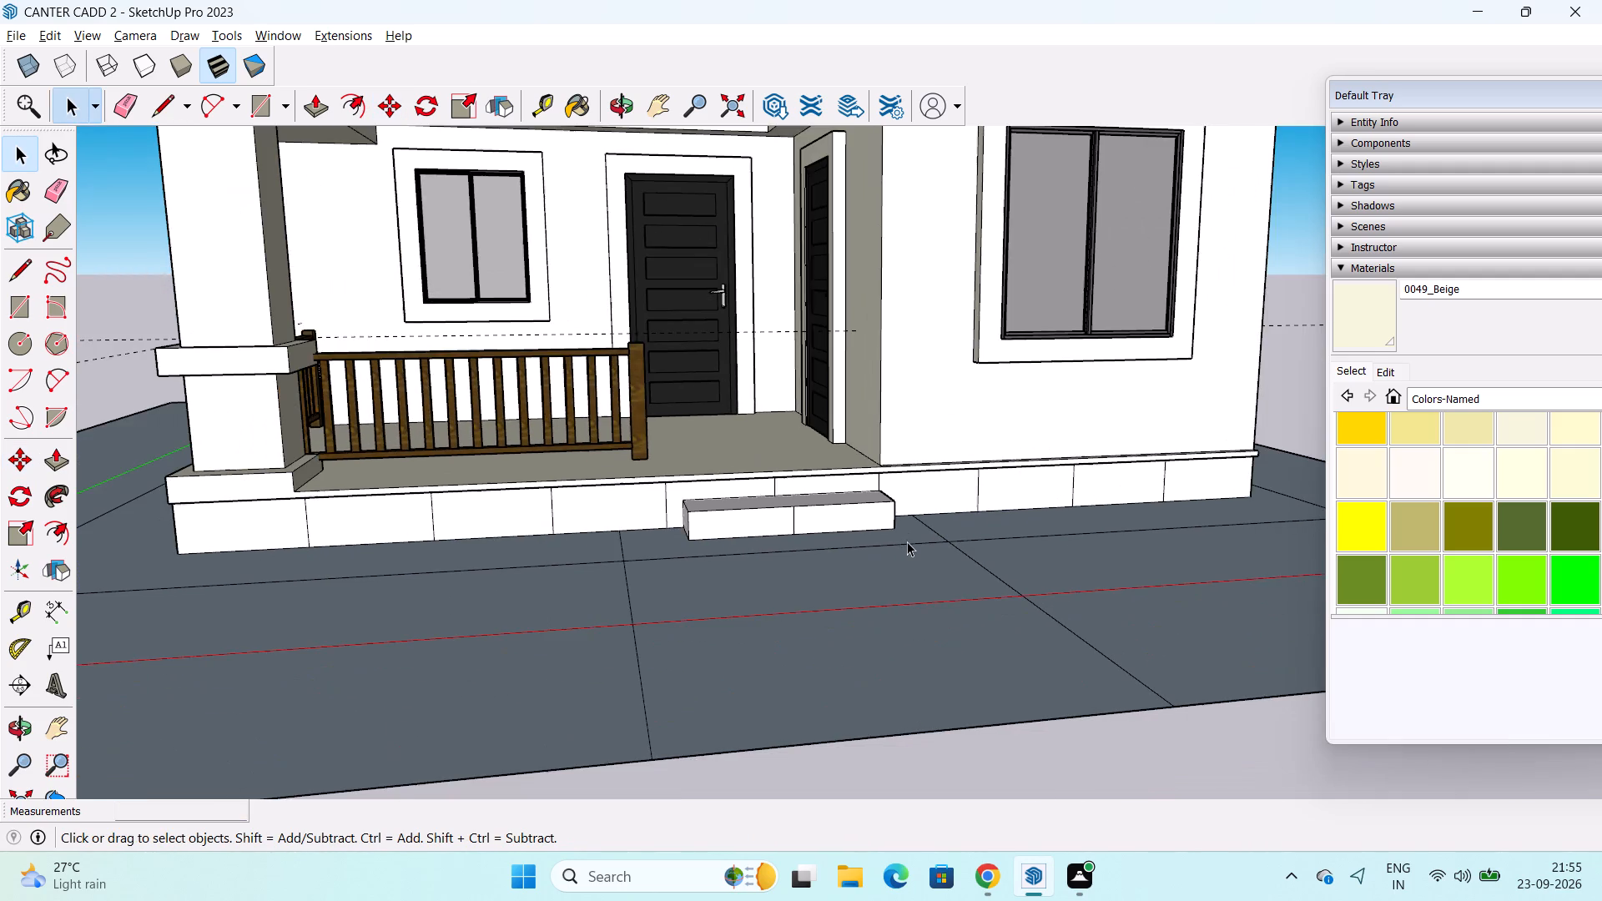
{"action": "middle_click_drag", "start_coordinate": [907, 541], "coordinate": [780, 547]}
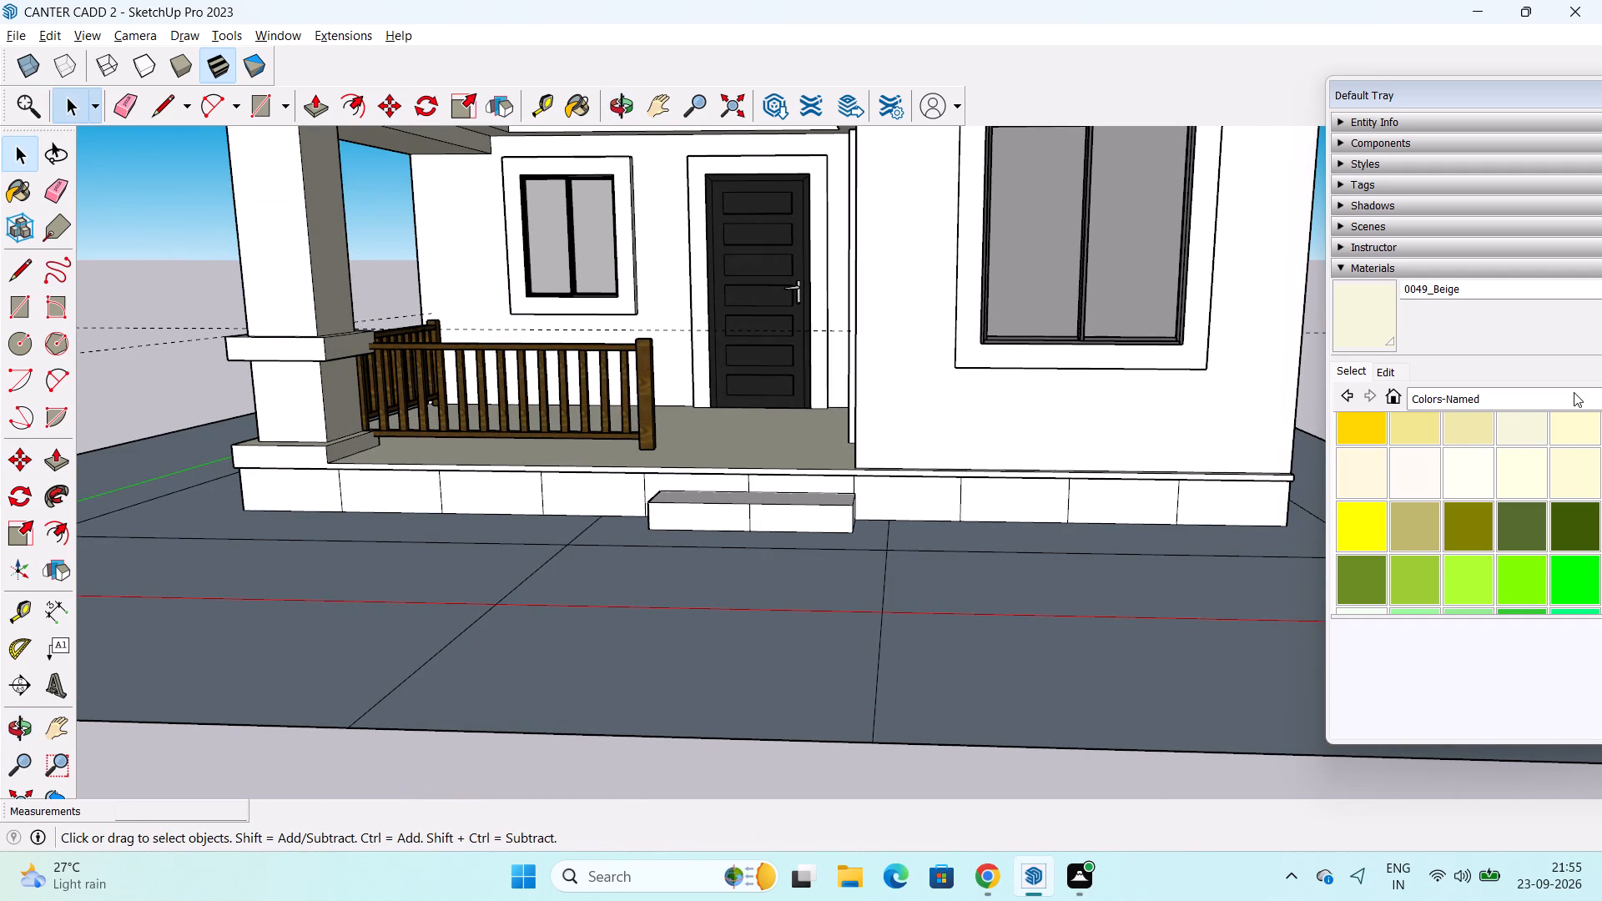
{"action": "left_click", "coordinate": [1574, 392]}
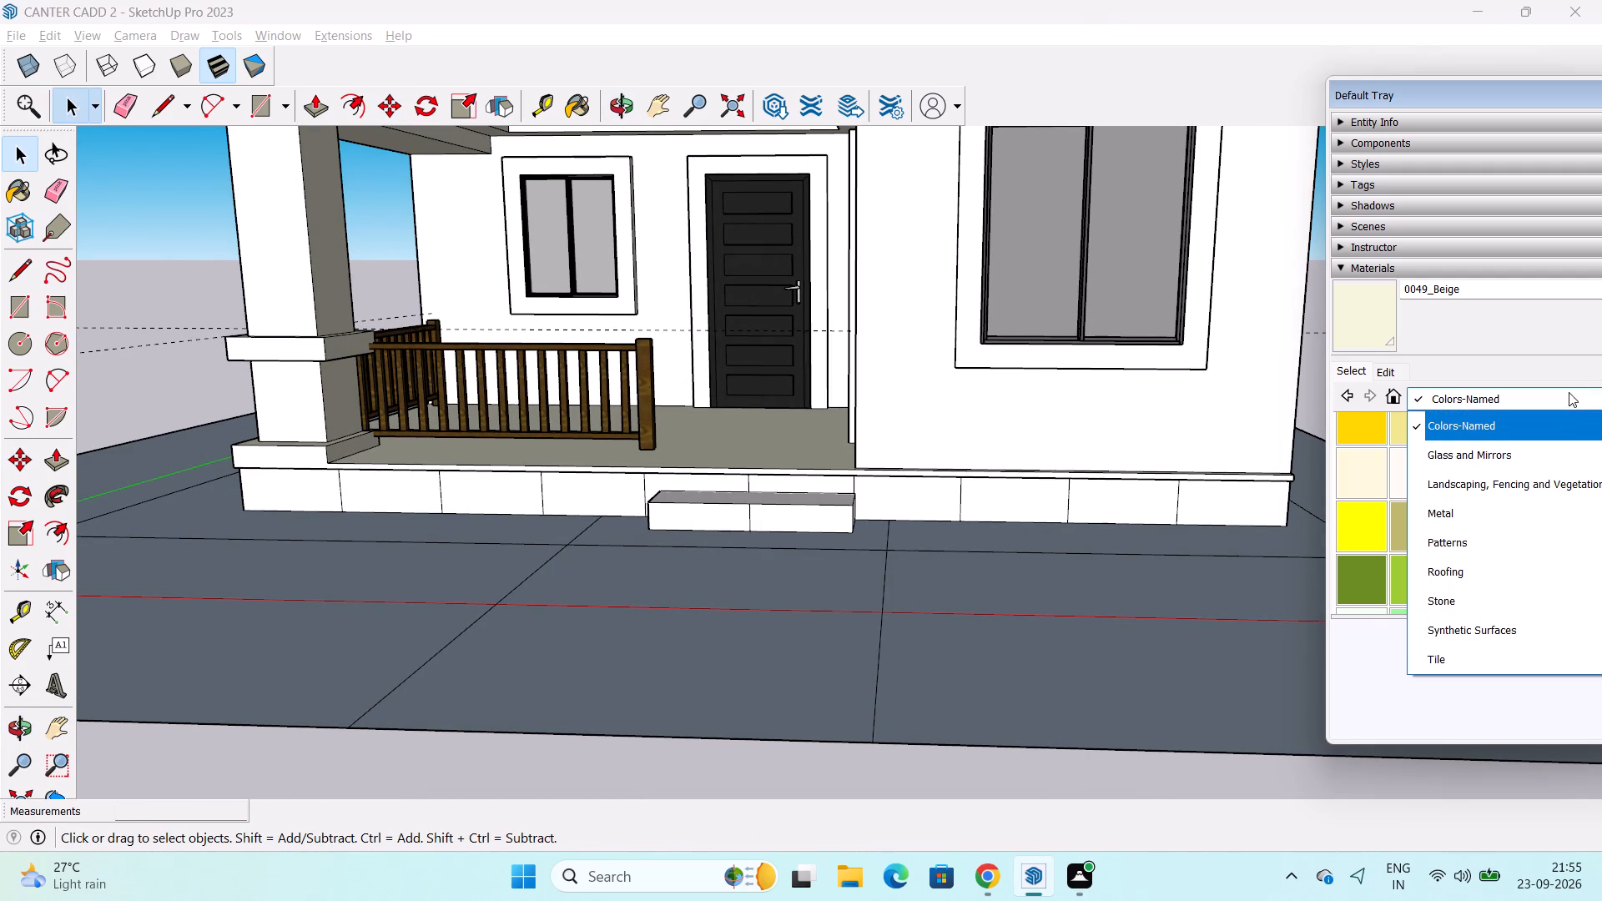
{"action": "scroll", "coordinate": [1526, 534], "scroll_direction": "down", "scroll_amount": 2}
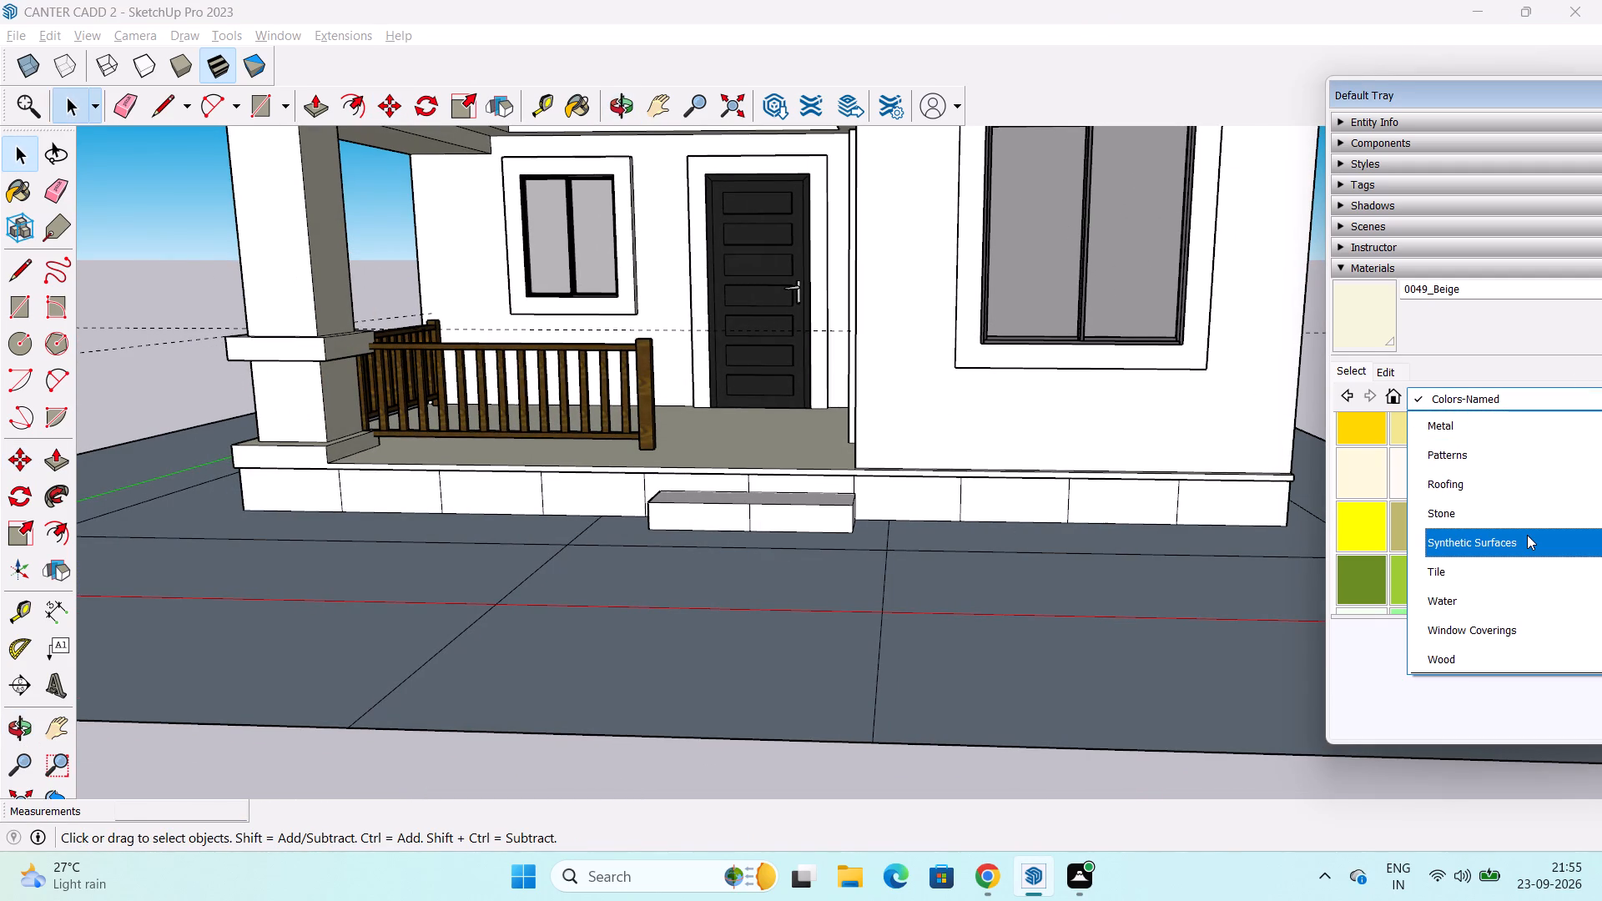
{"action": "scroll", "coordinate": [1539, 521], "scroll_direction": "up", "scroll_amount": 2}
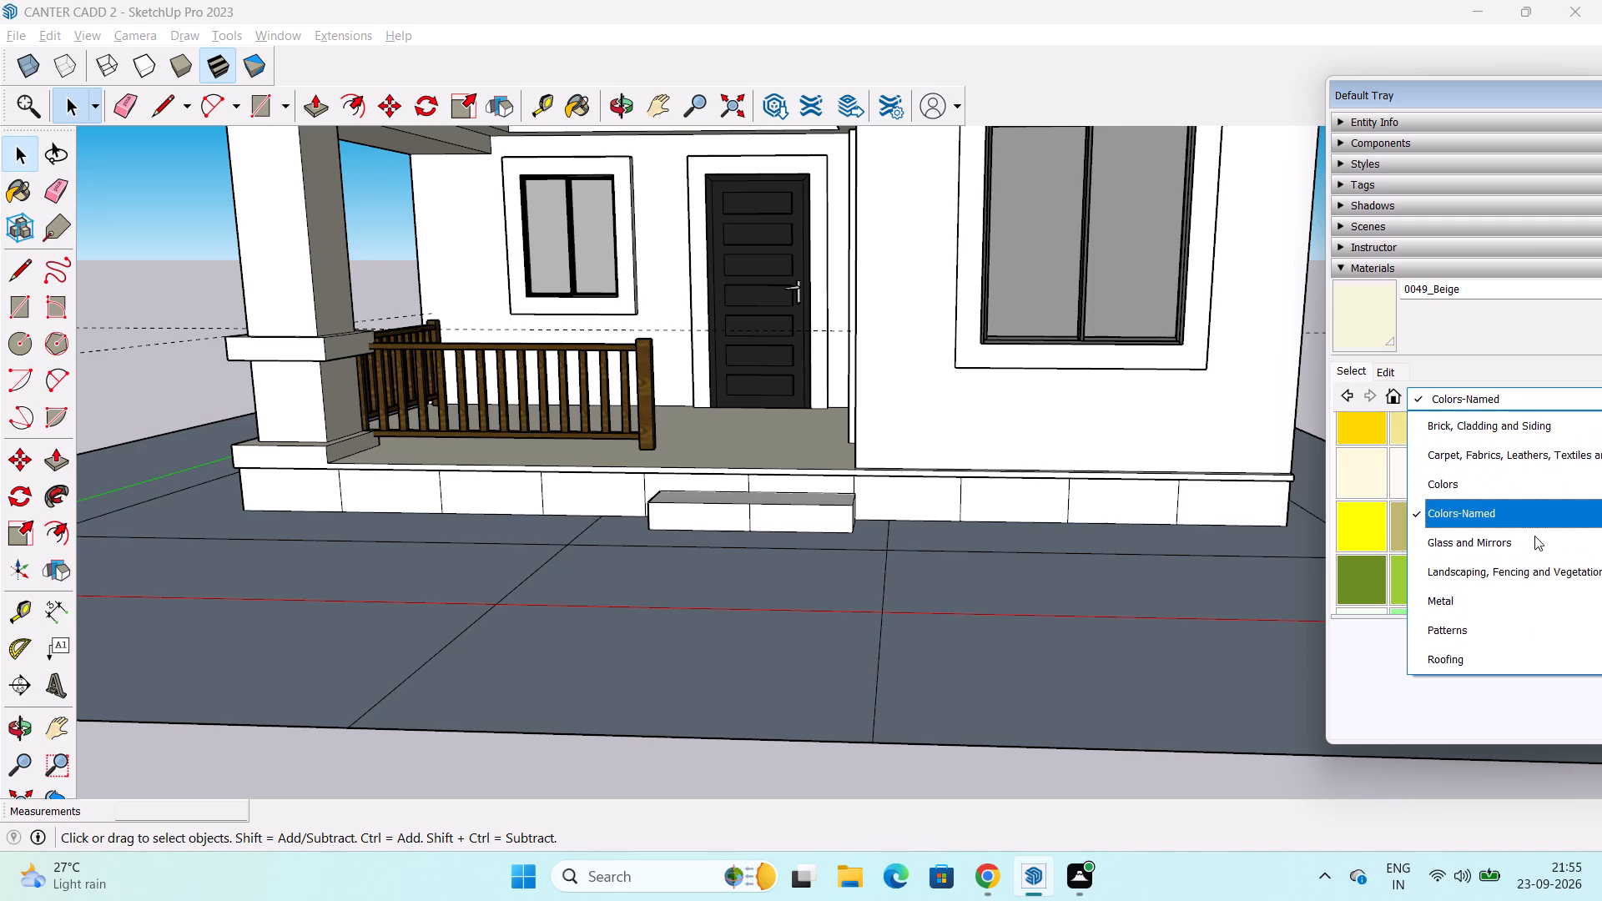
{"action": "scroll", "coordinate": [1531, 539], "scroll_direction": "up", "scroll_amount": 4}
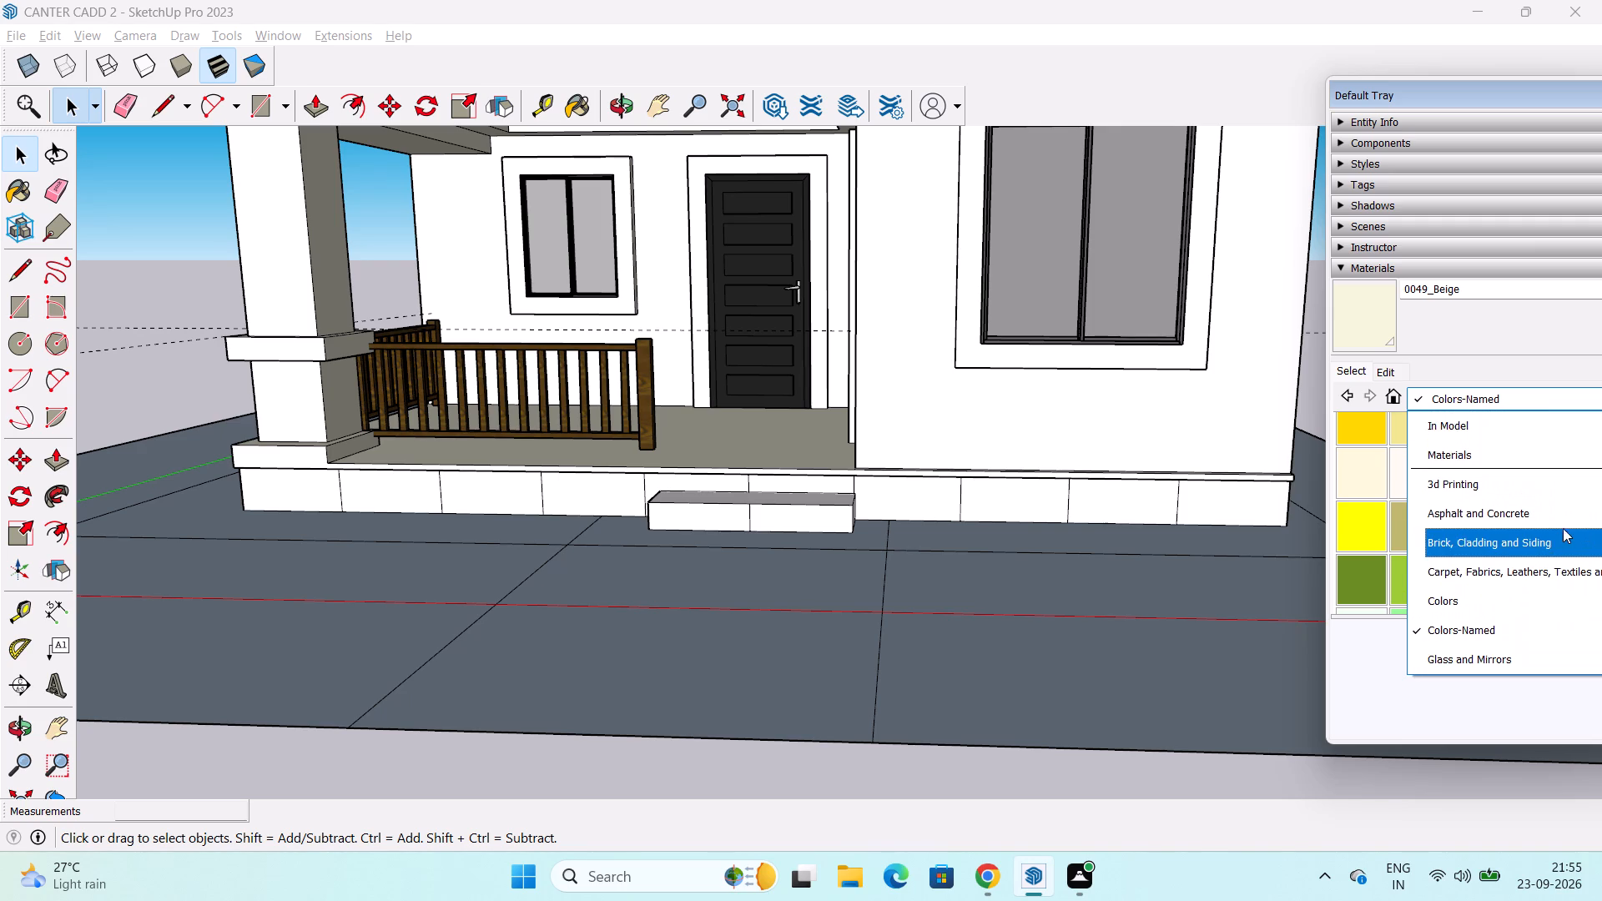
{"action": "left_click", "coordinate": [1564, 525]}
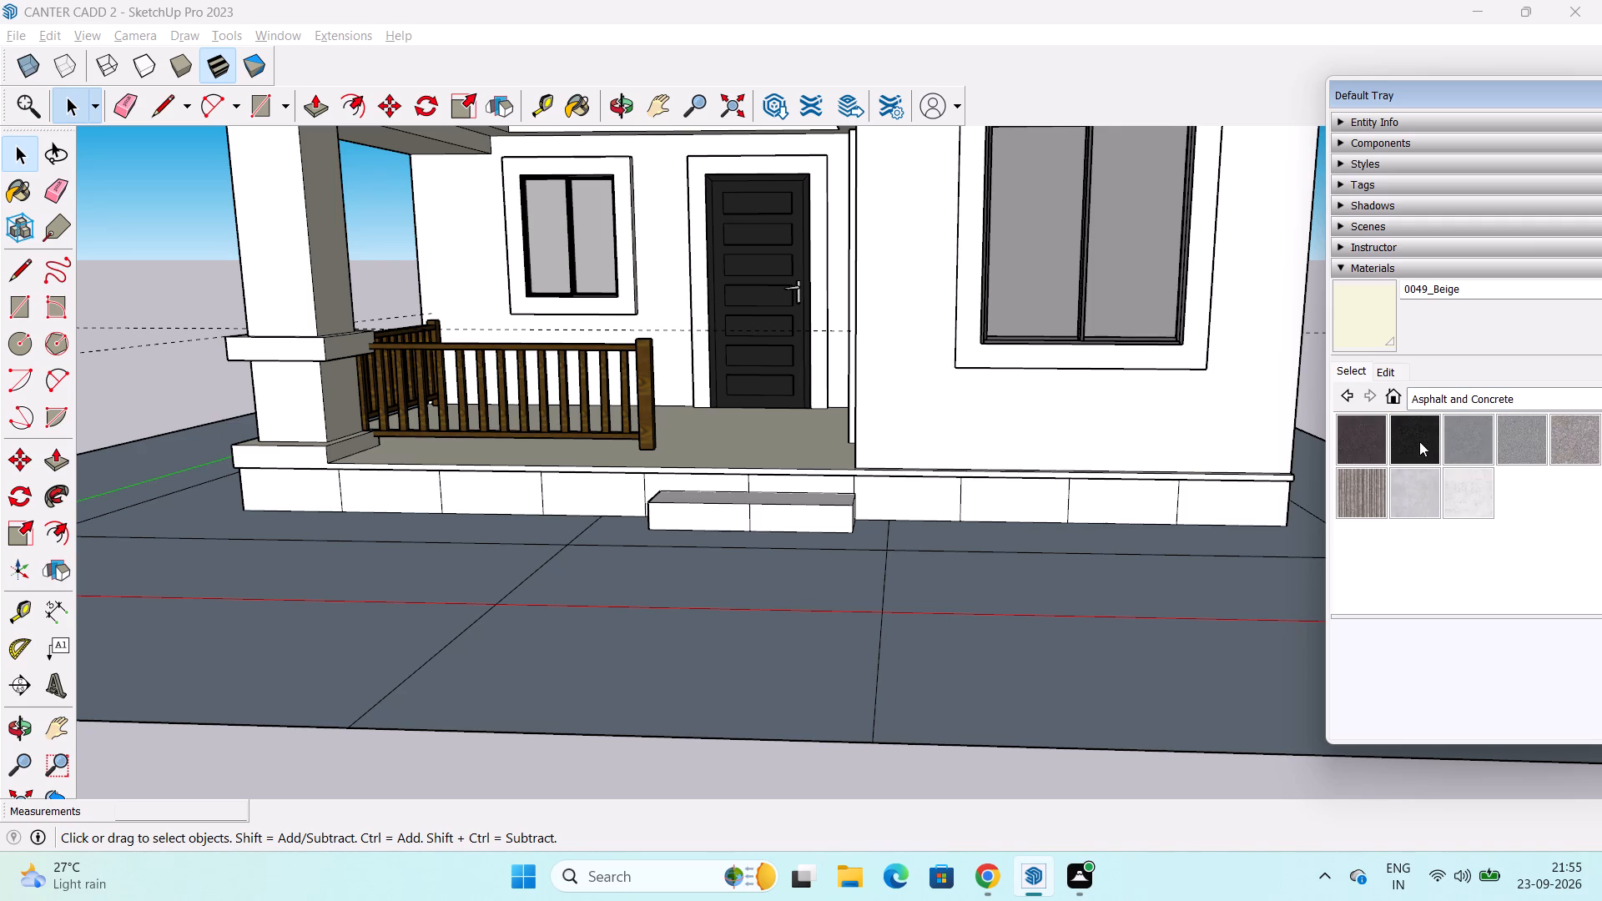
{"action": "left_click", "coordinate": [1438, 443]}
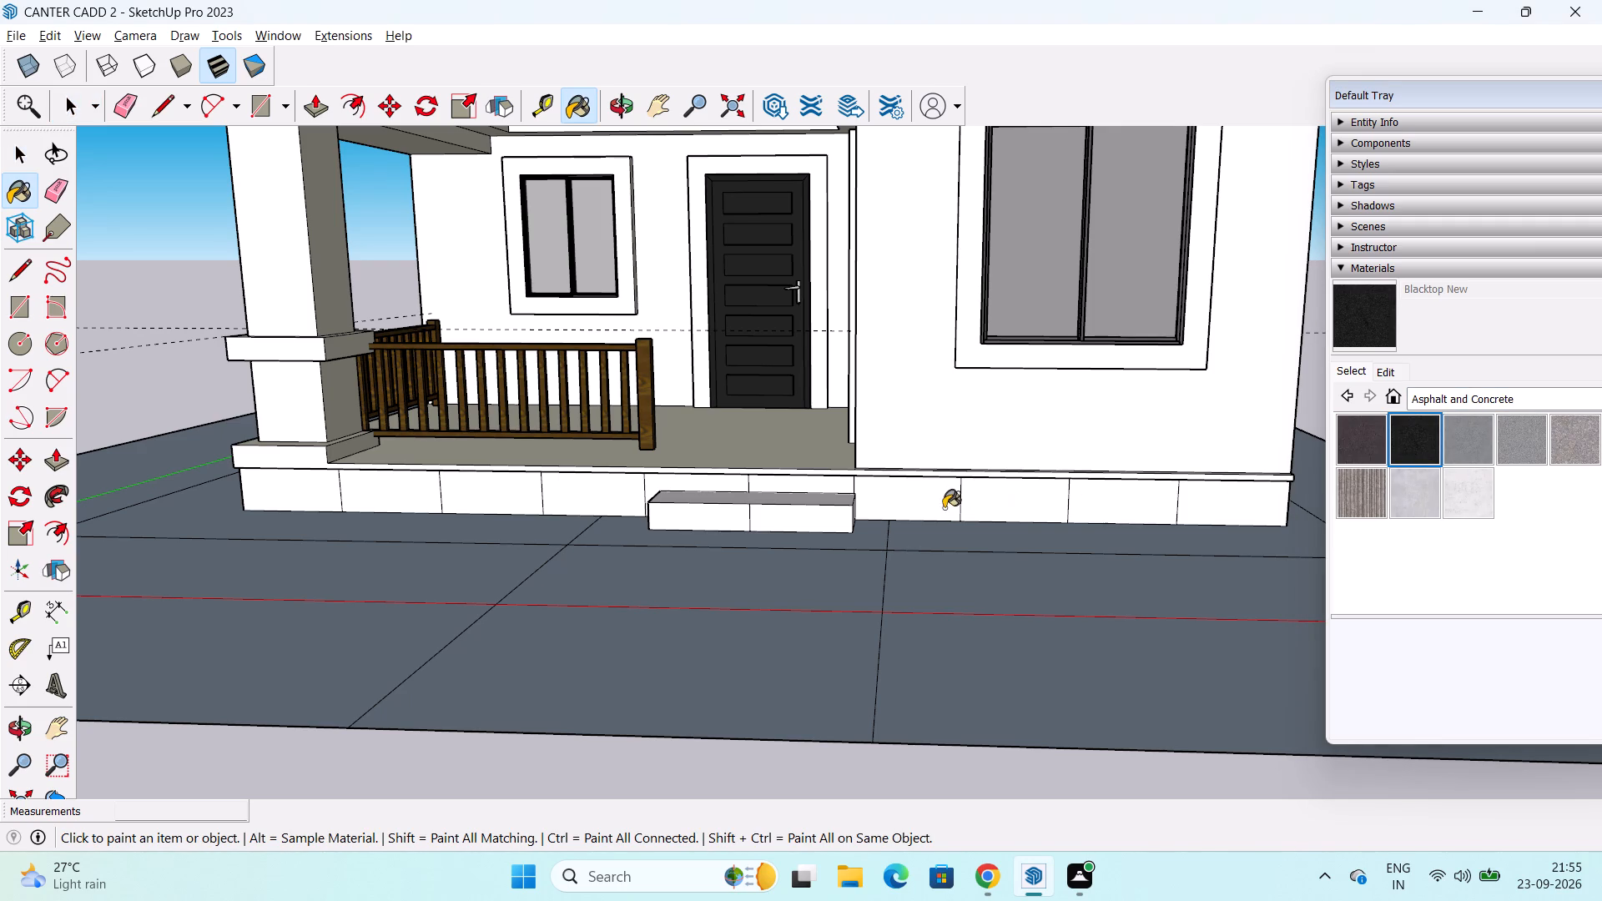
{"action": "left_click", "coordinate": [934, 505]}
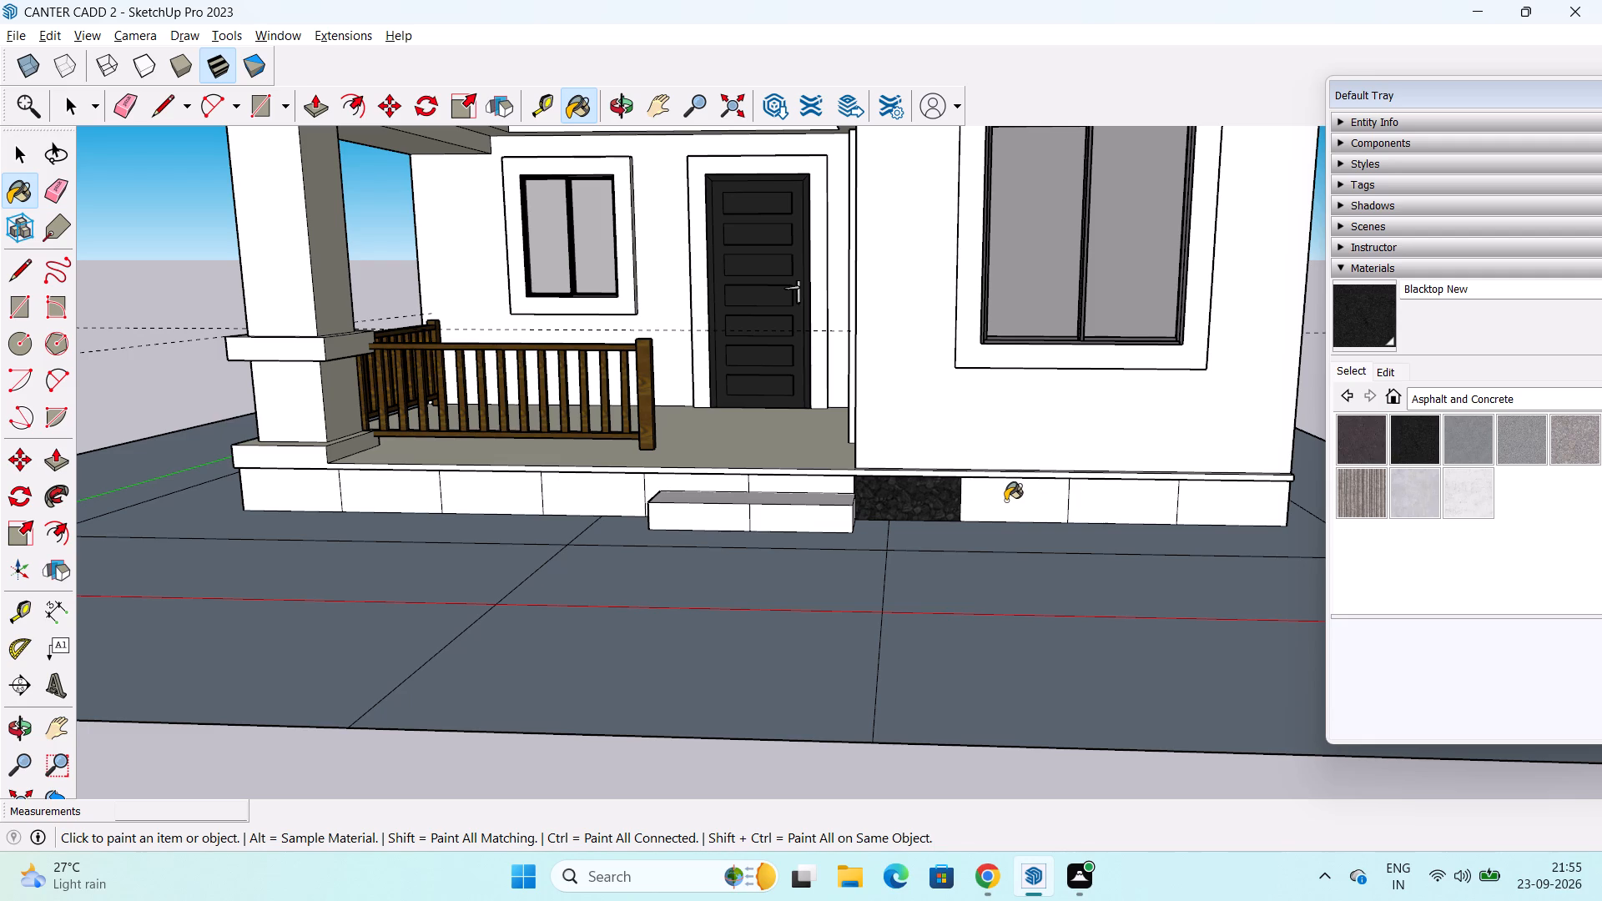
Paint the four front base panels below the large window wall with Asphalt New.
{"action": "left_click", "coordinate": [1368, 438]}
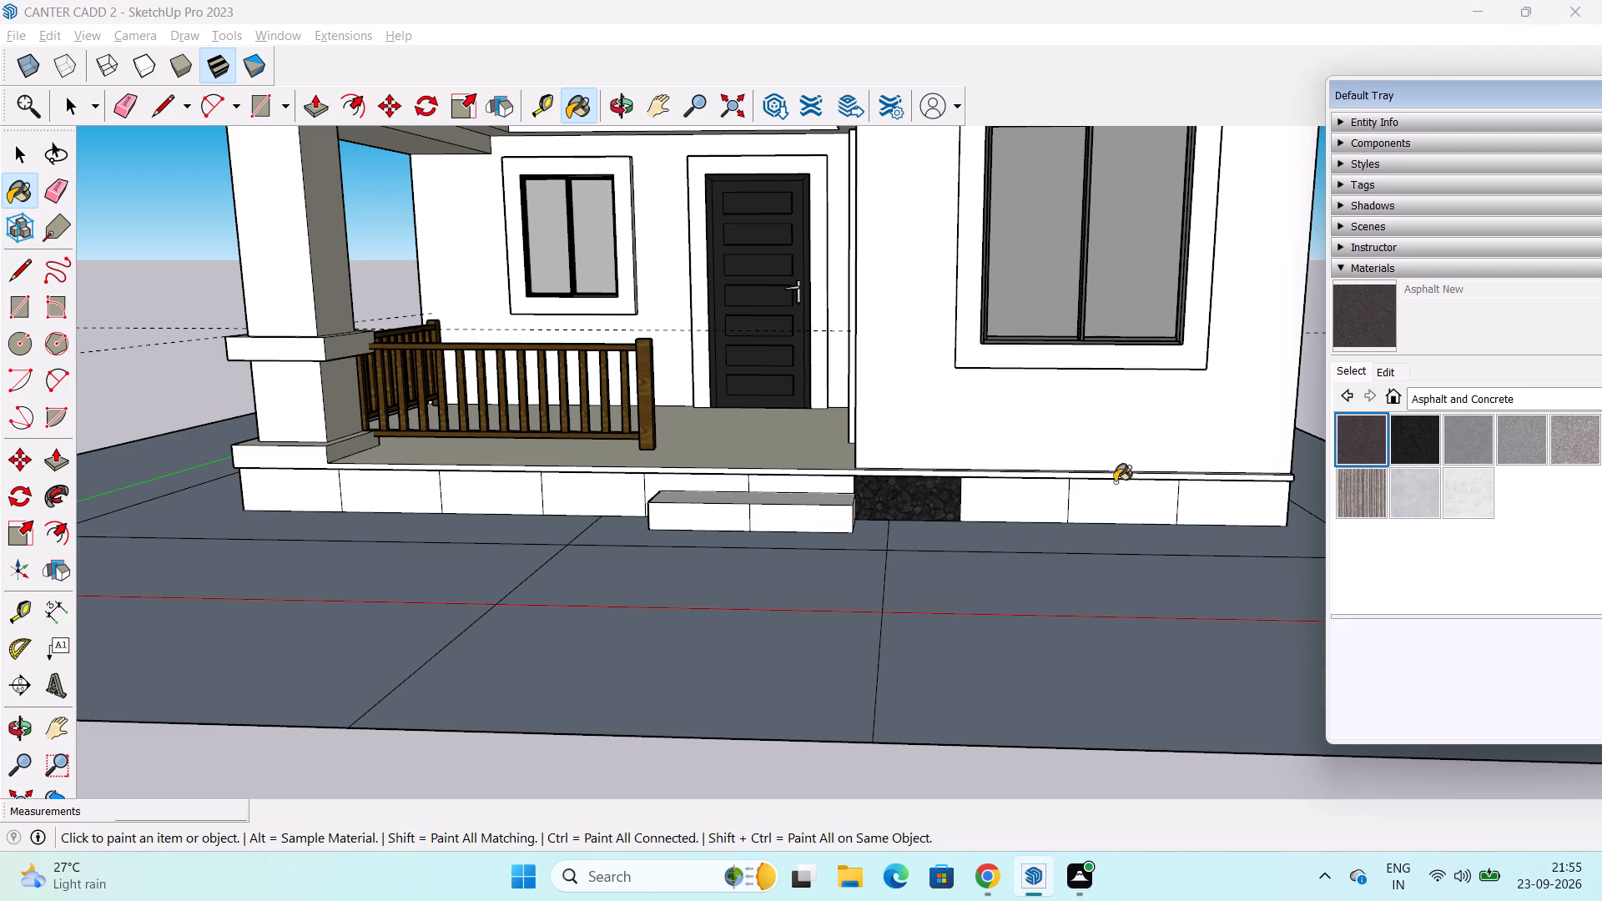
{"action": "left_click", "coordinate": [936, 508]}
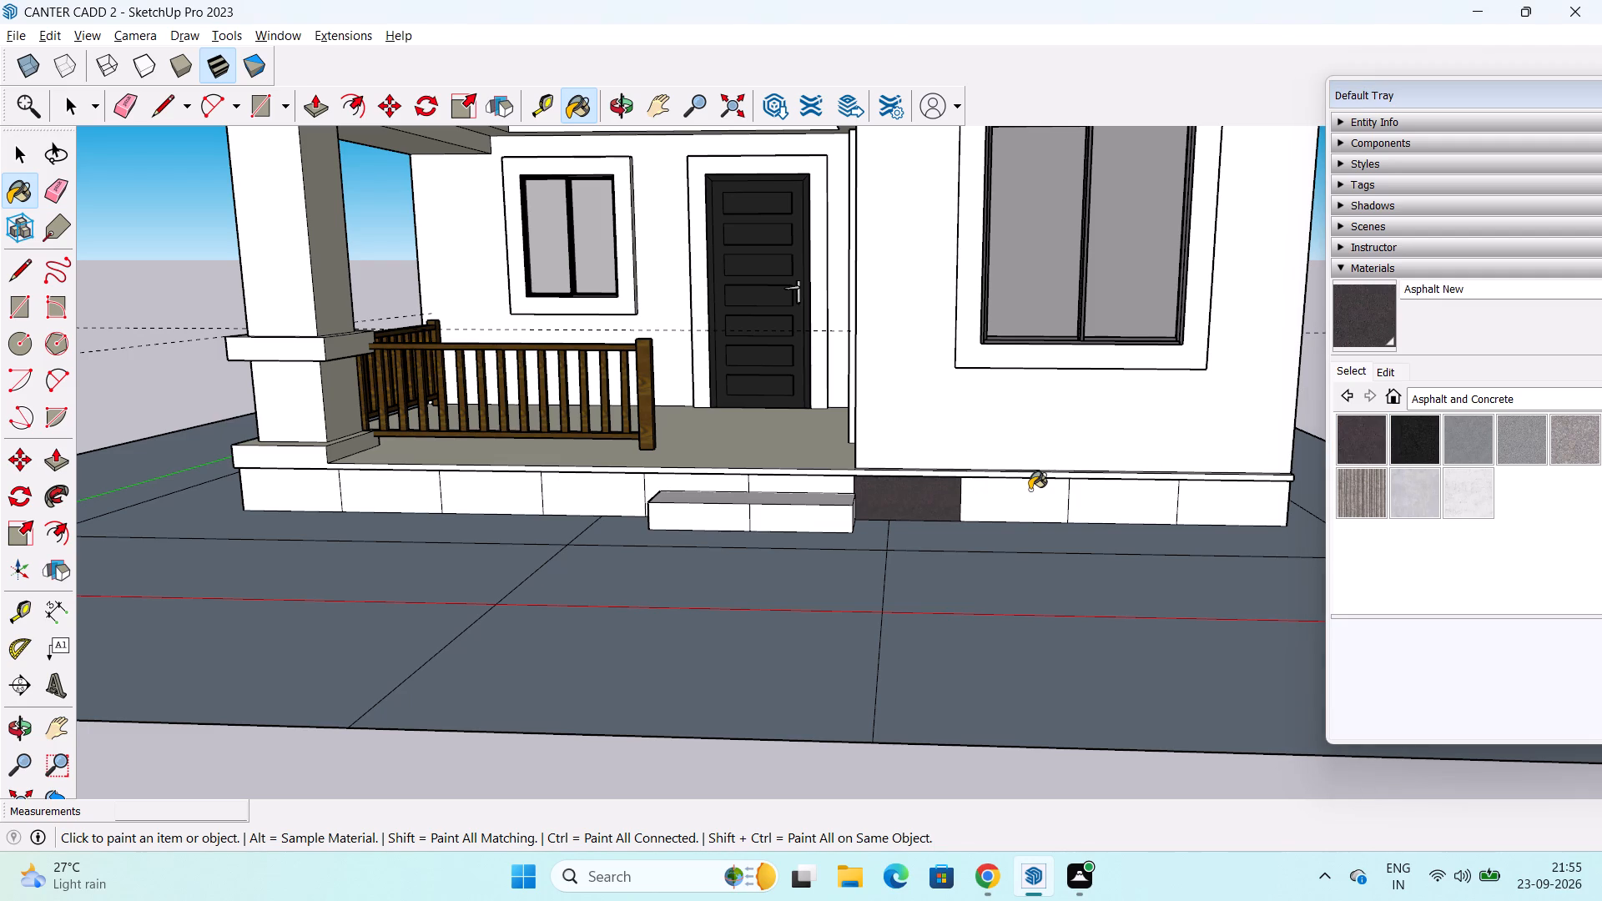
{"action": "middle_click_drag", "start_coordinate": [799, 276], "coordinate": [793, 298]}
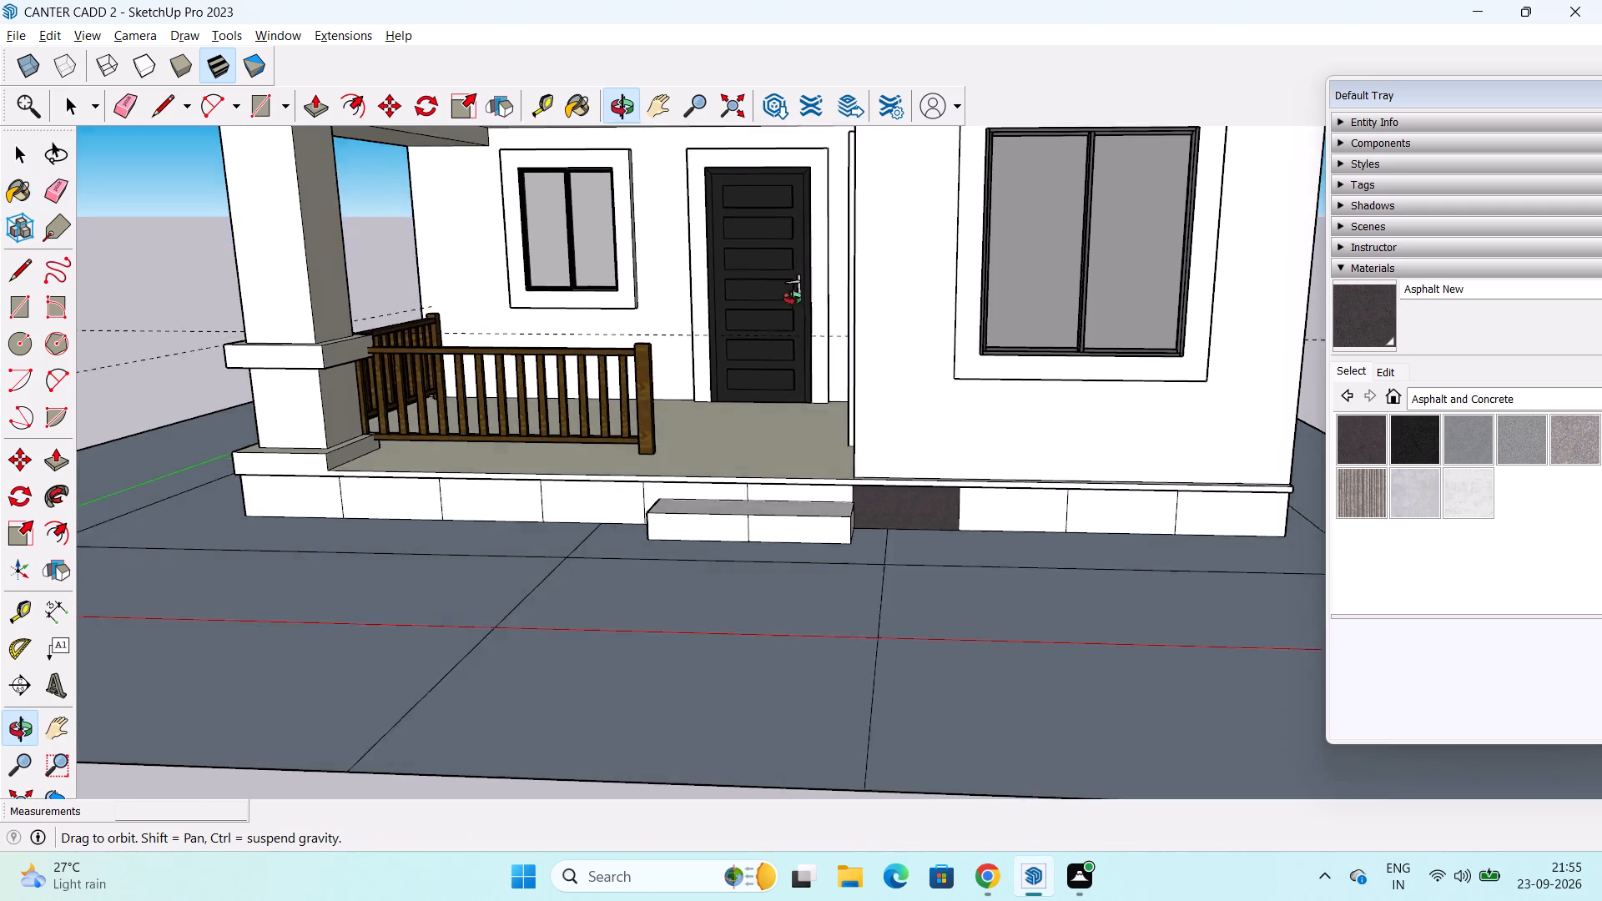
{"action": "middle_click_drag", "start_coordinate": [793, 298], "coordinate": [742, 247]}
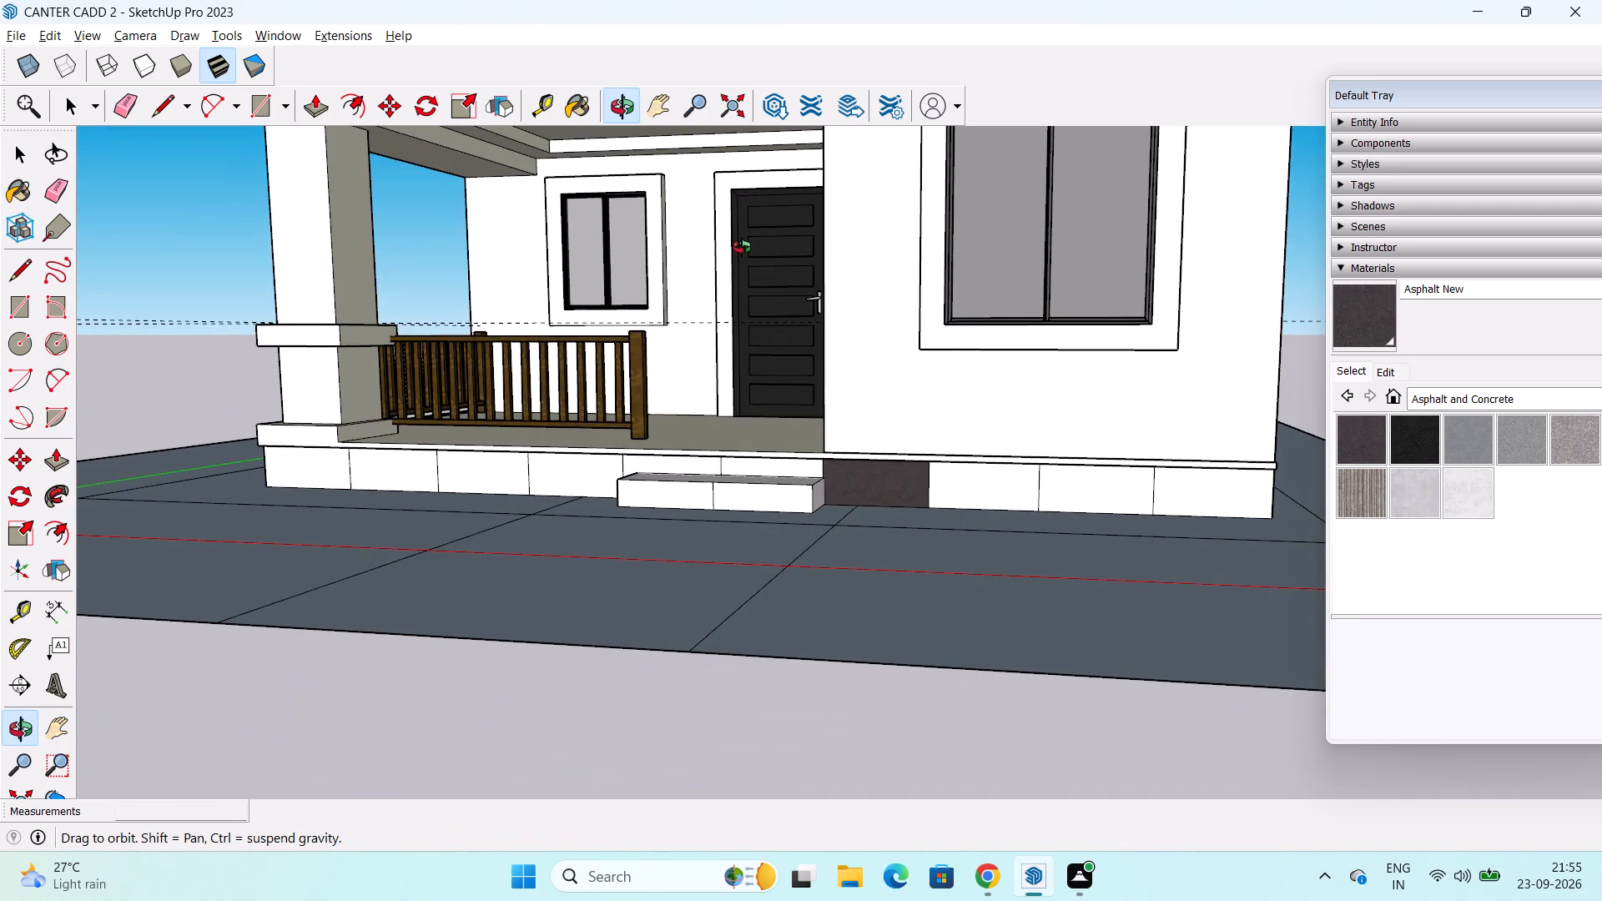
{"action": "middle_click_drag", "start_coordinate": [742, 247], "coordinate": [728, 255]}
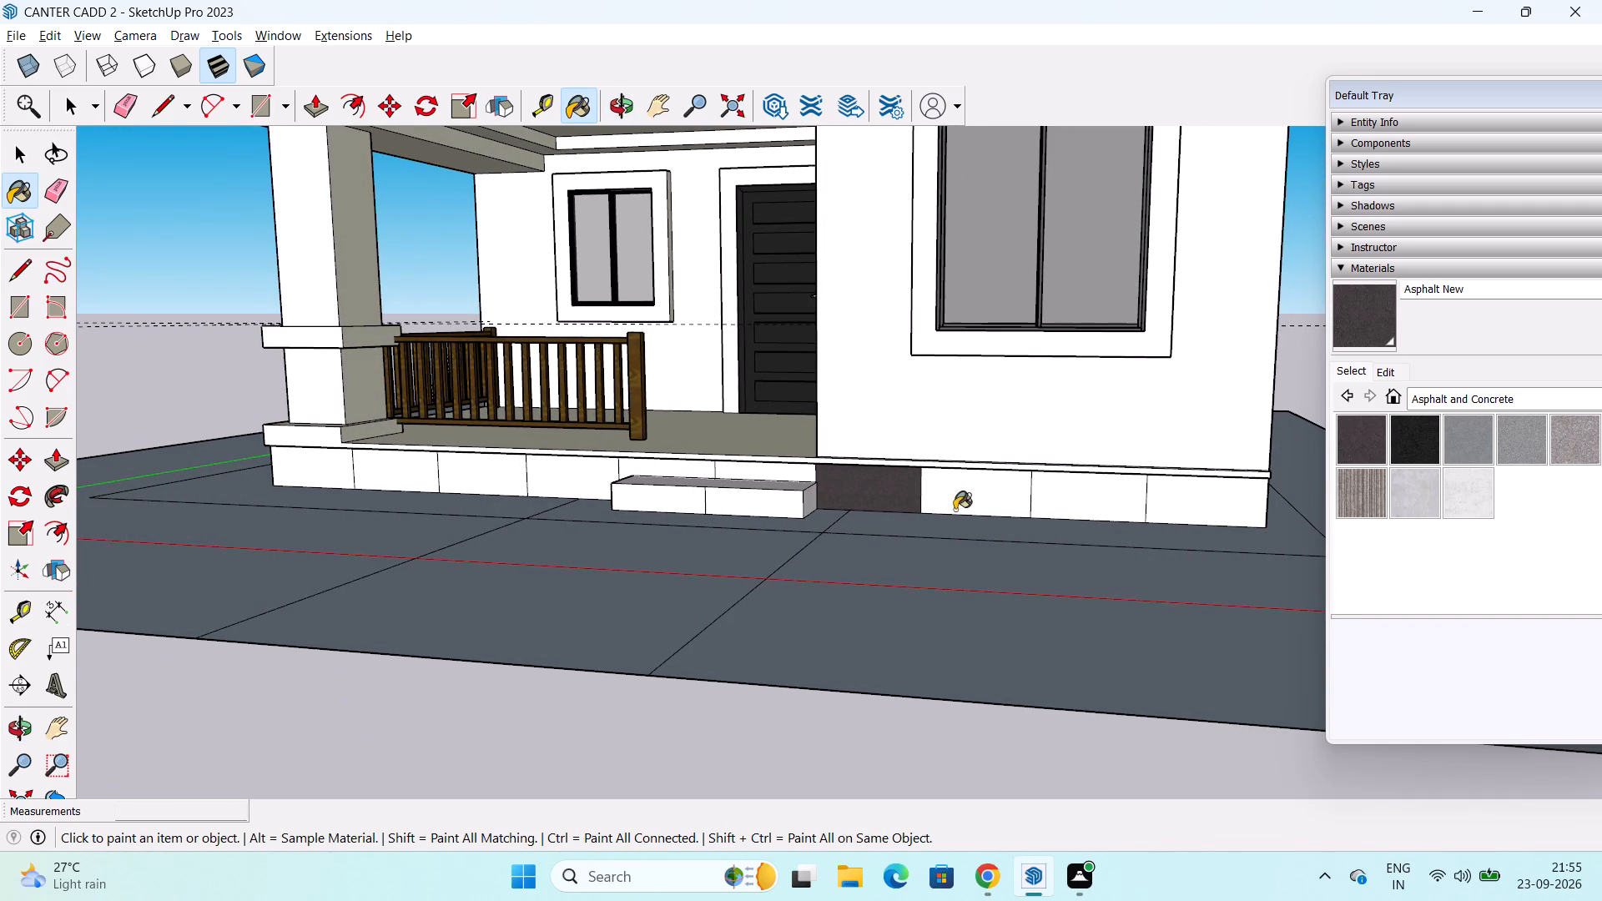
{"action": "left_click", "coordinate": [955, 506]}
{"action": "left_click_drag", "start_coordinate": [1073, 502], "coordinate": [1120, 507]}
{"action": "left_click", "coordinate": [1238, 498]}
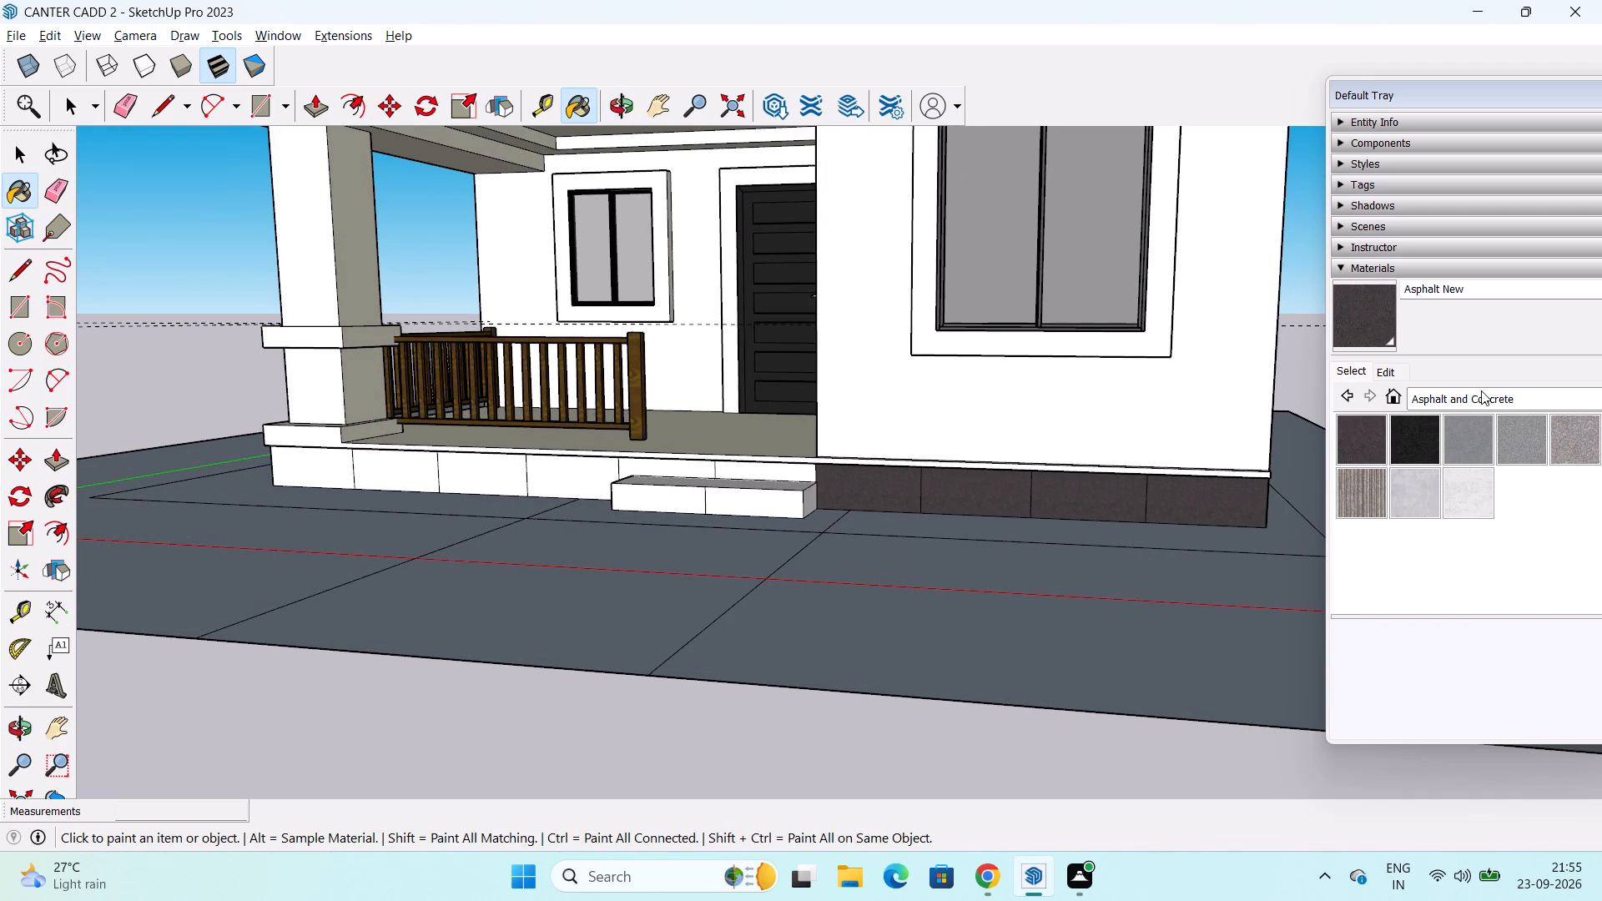
Repaint the four front base panels below the large window wall with Granite Dark Gray from the Stone materials.
{"action": "left_click", "coordinate": [1489, 400]}
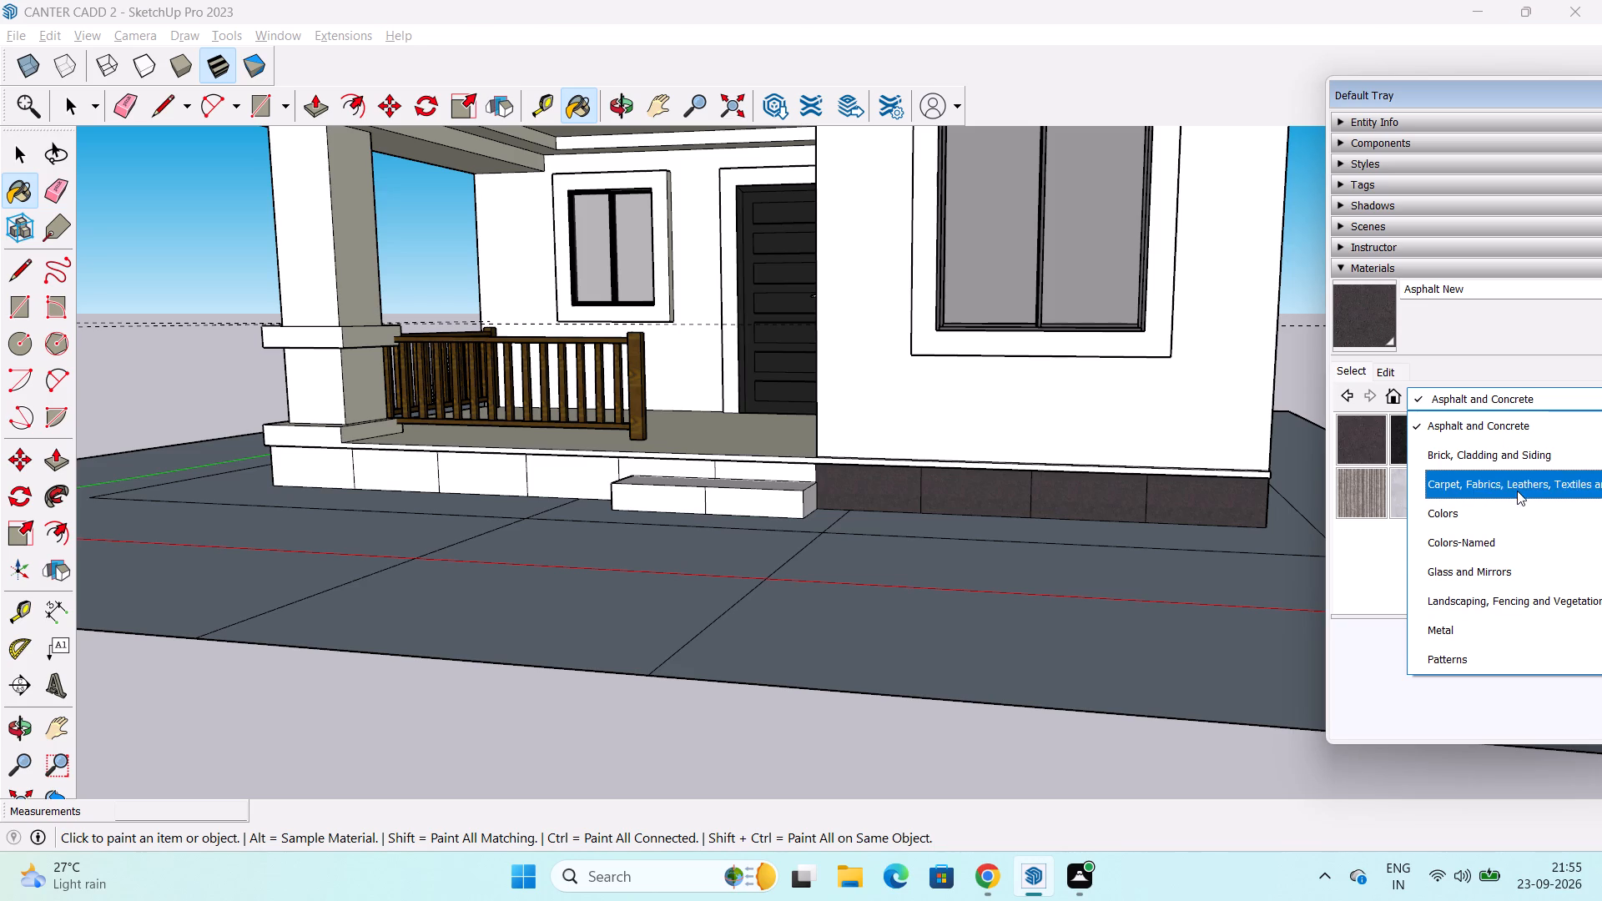
{"action": "left_click", "coordinate": [1502, 453]}
{"action": "scroll", "coordinate": [1492, 473], "scroll_direction": "down", "scroll_amount": 3}
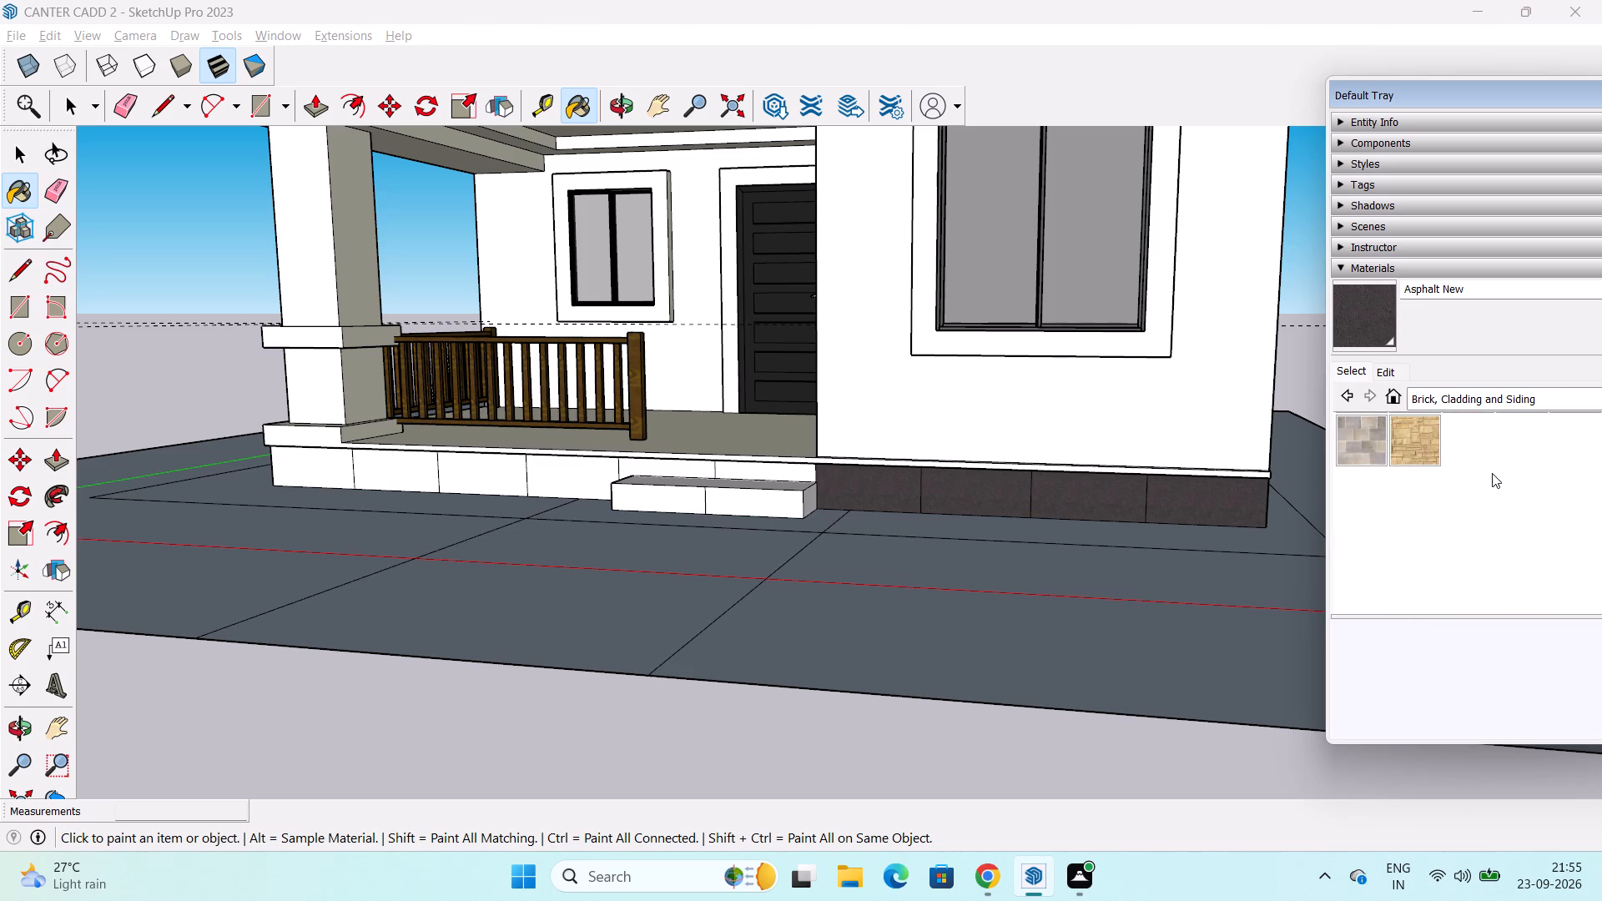
{"action": "scroll", "coordinate": [1492, 473], "scroll_direction": "up", "scroll_amount": 2}
{"action": "left_click", "coordinate": [1490, 402]}
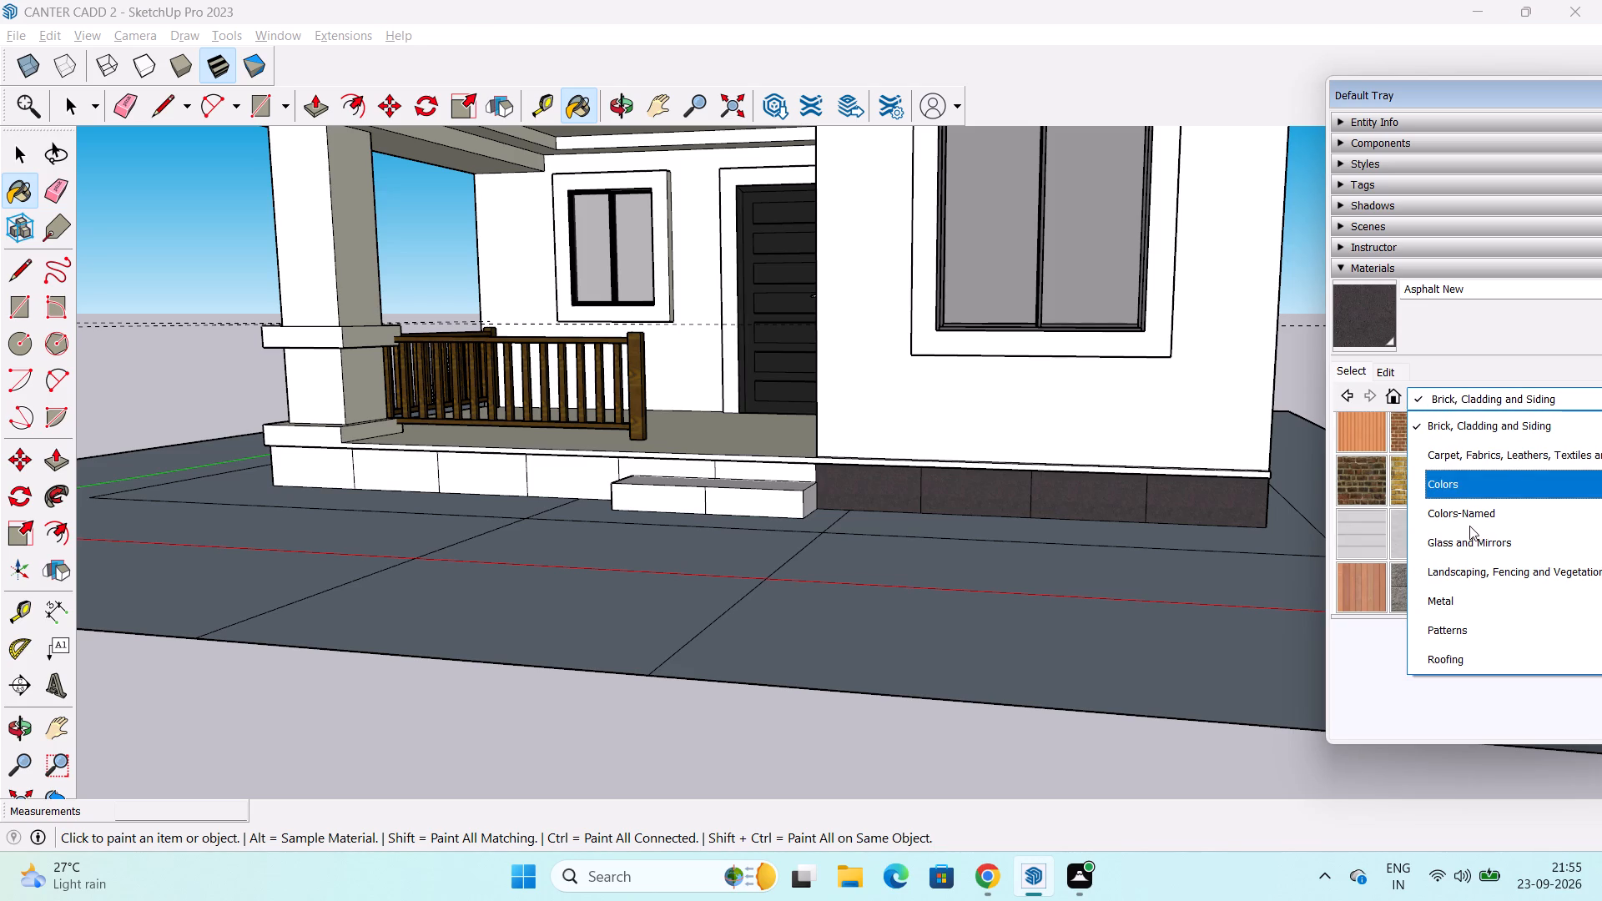
{"action": "scroll", "coordinate": [1474, 520], "scroll_direction": "down", "scroll_amount": 2}
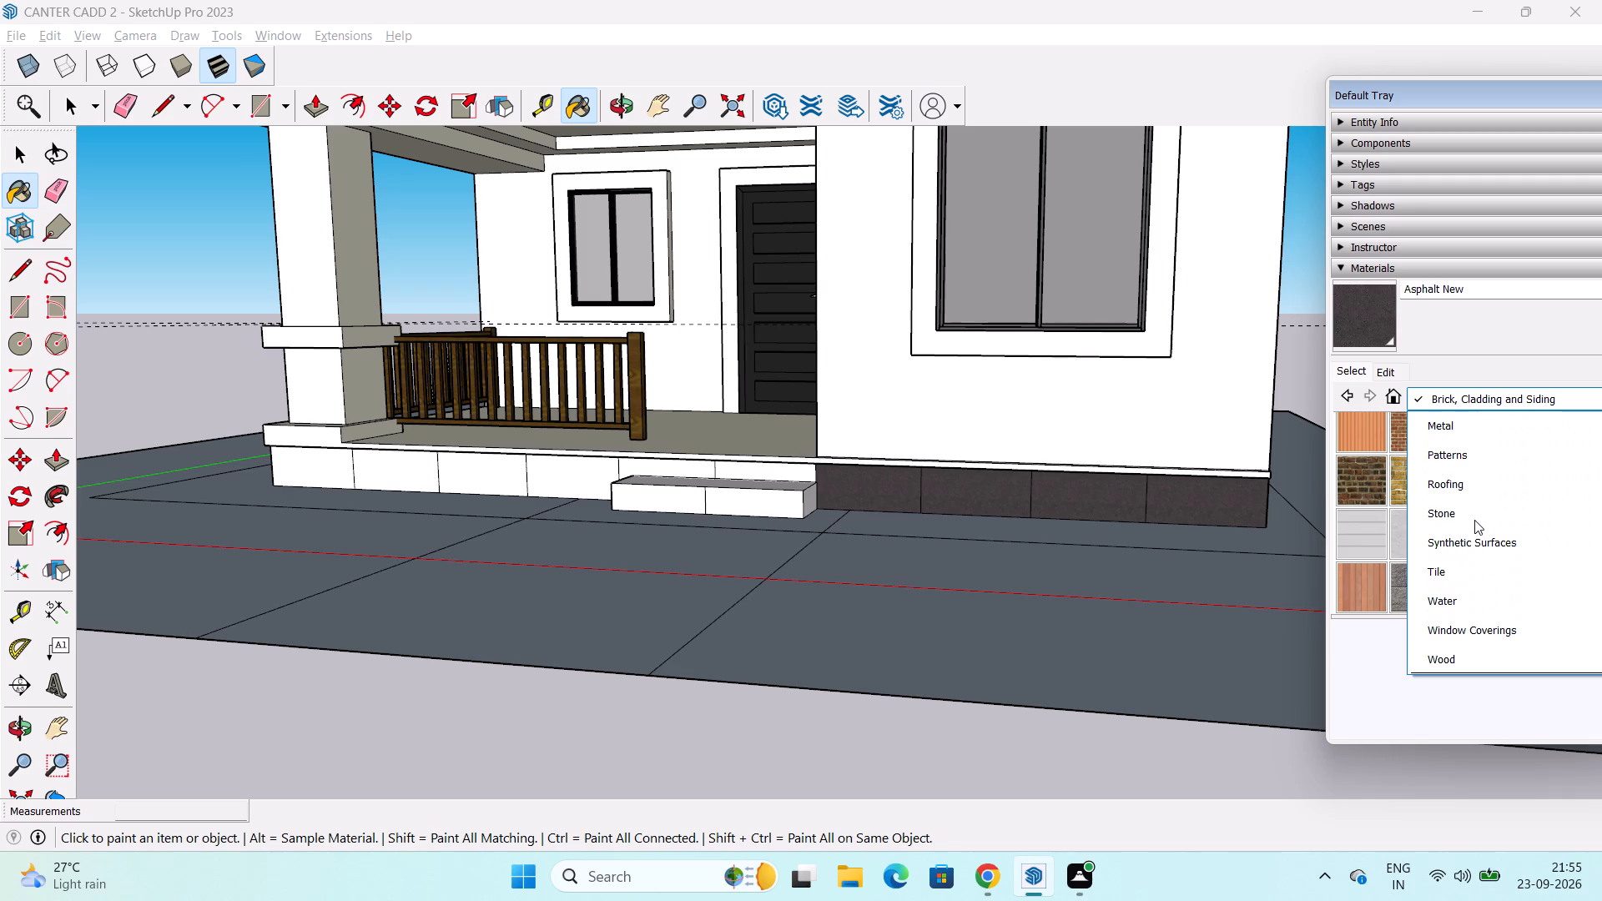
{"action": "left_click", "coordinate": [1487, 432]}
{"action": "left_click", "coordinate": [1503, 397]}
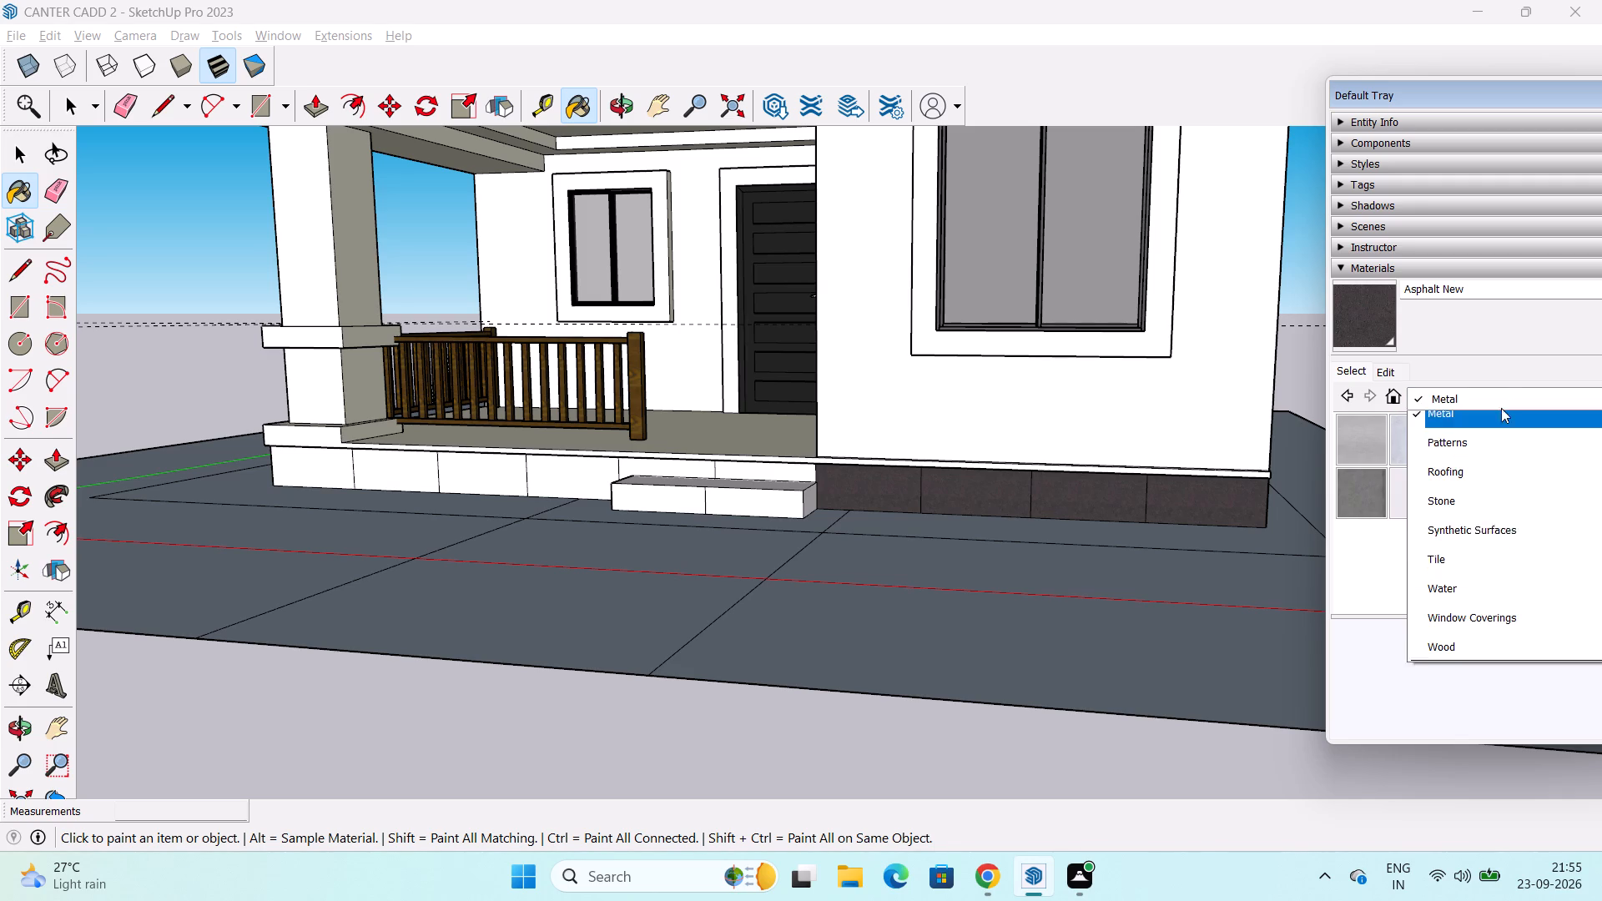
{"action": "left_click", "coordinate": [1480, 493]}
{"action": "scroll", "coordinate": [1496, 457], "scroll_direction": "up", "scroll_amount": 2}
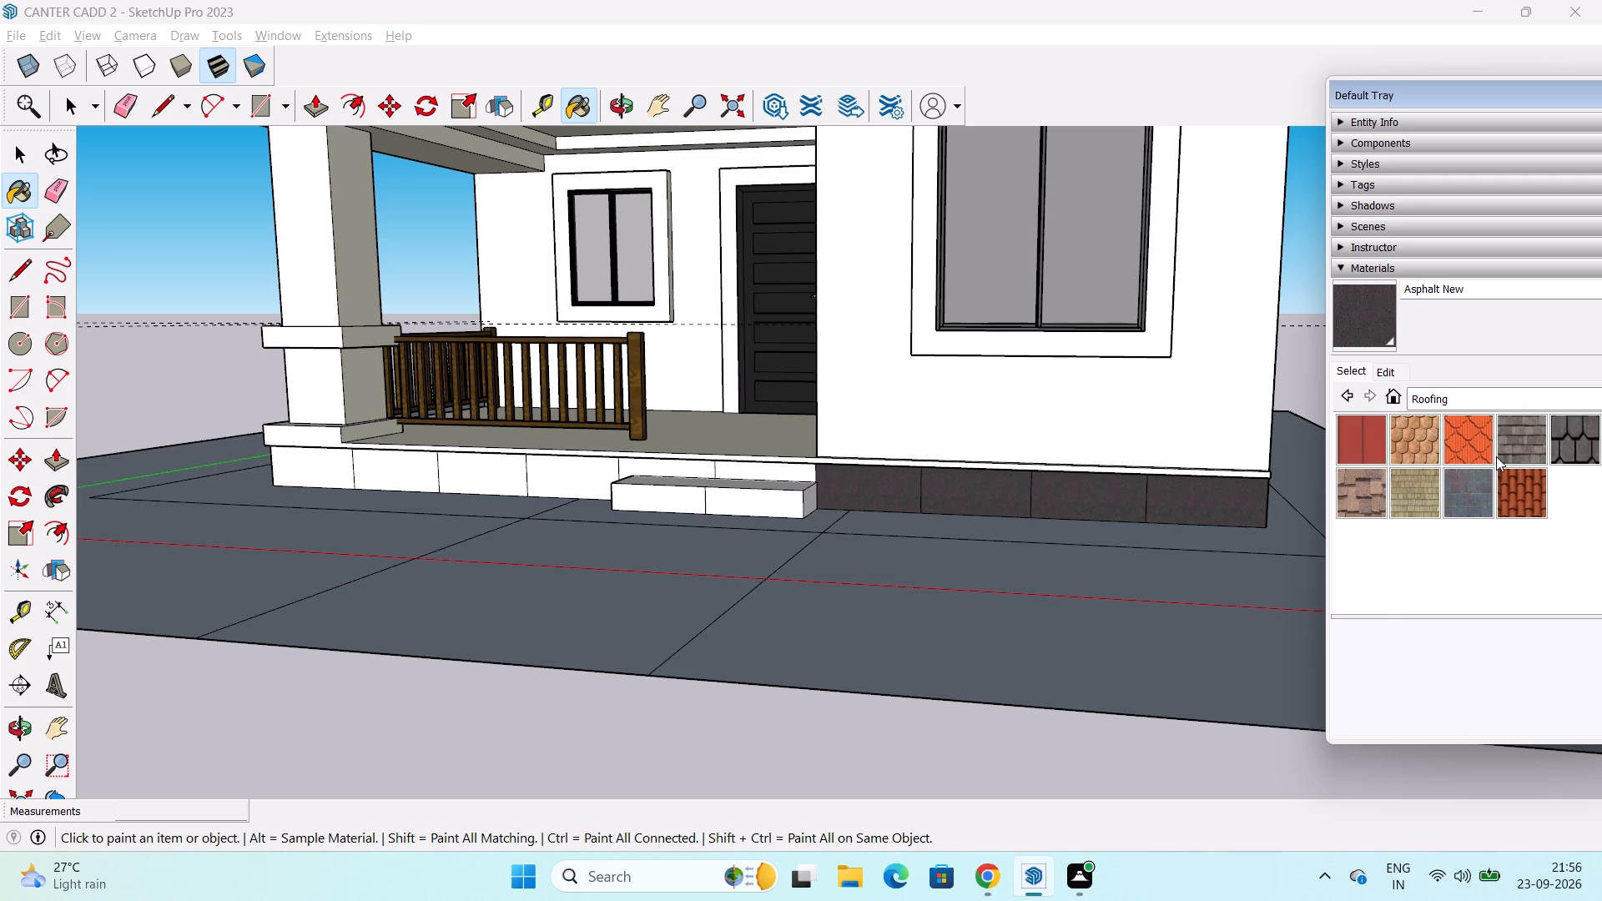
{"action": "left_click", "coordinate": [1494, 404]}
{"action": "left_click", "coordinate": [1471, 519]}
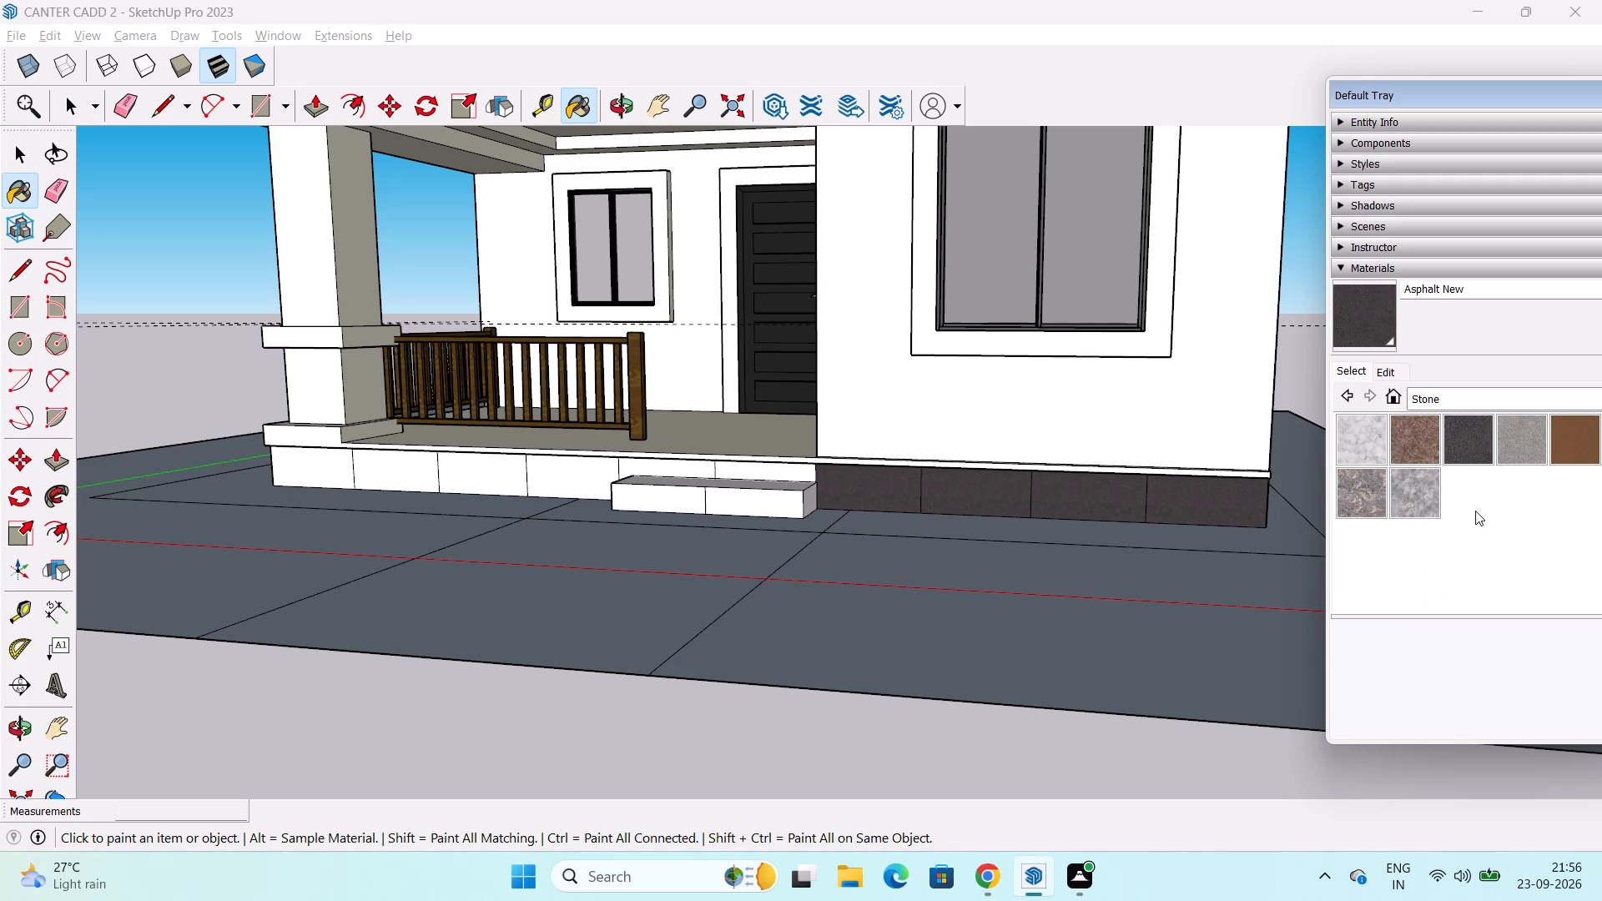
{"action": "left_click", "coordinate": [1478, 435]}
{"action": "left_click", "coordinate": [894, 486]}
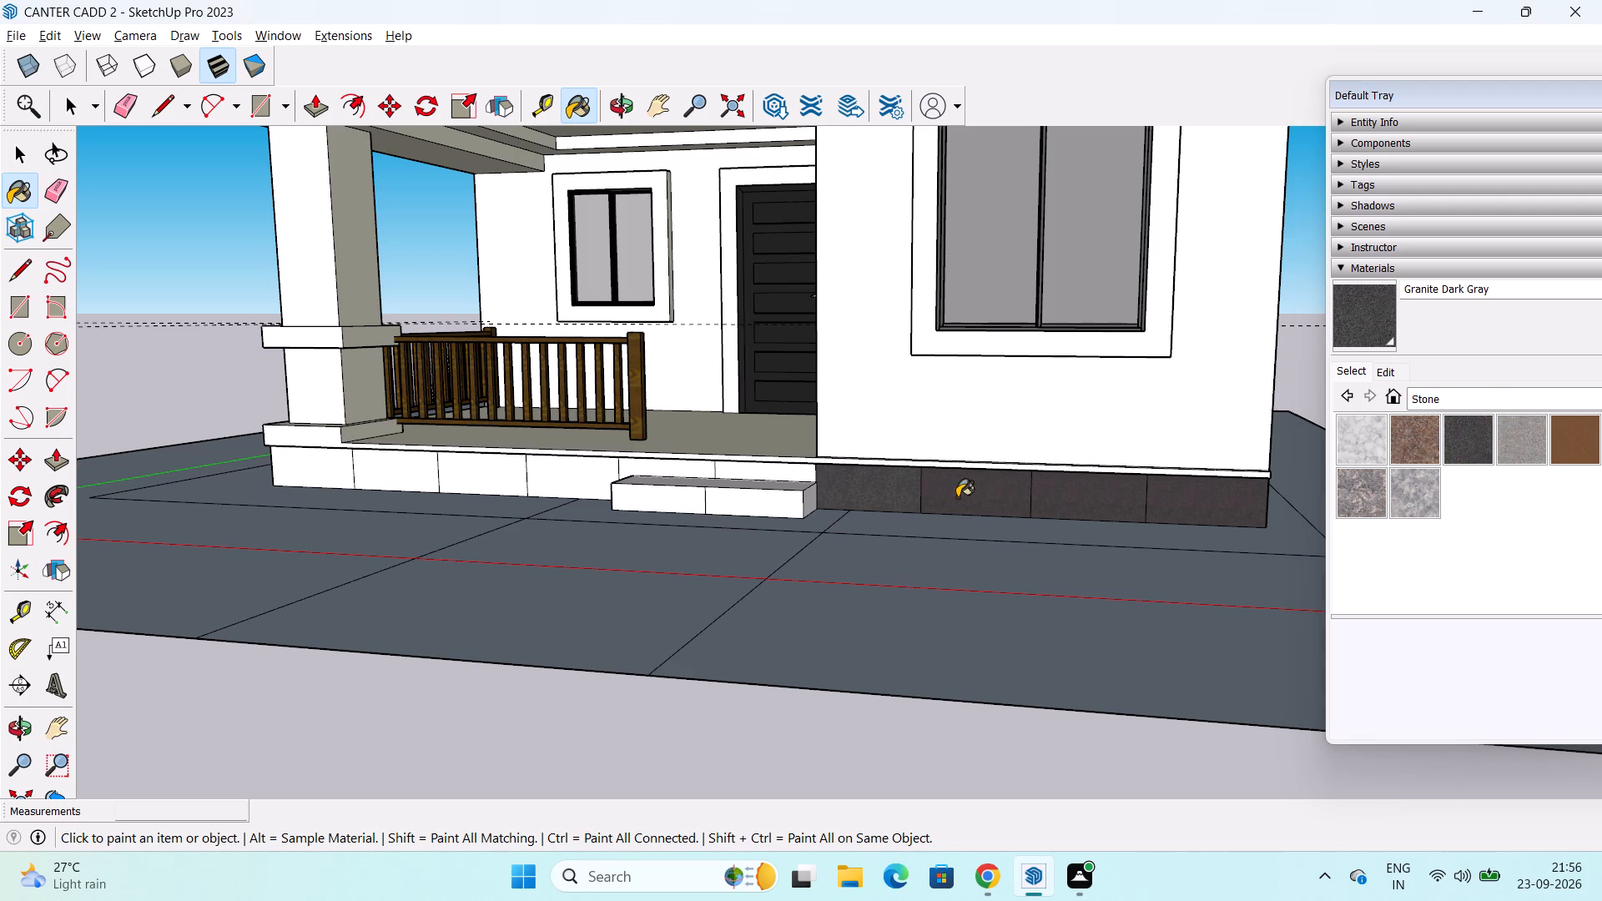
{"action": "left_click", "coordinate": [957, 497]}
{"action": "left_click", "coordinate": [1079, 500]}
{"action": "left_click", "coordinate": [1186, 499]}
Paint the six porch front base panels, from behind the entrance step to the corner pillar, with Granite Dark Gray.
{"action": "scroll", "coordinate": [1082, 506], "scroll_direction": "up", "scroll_amount": 2}
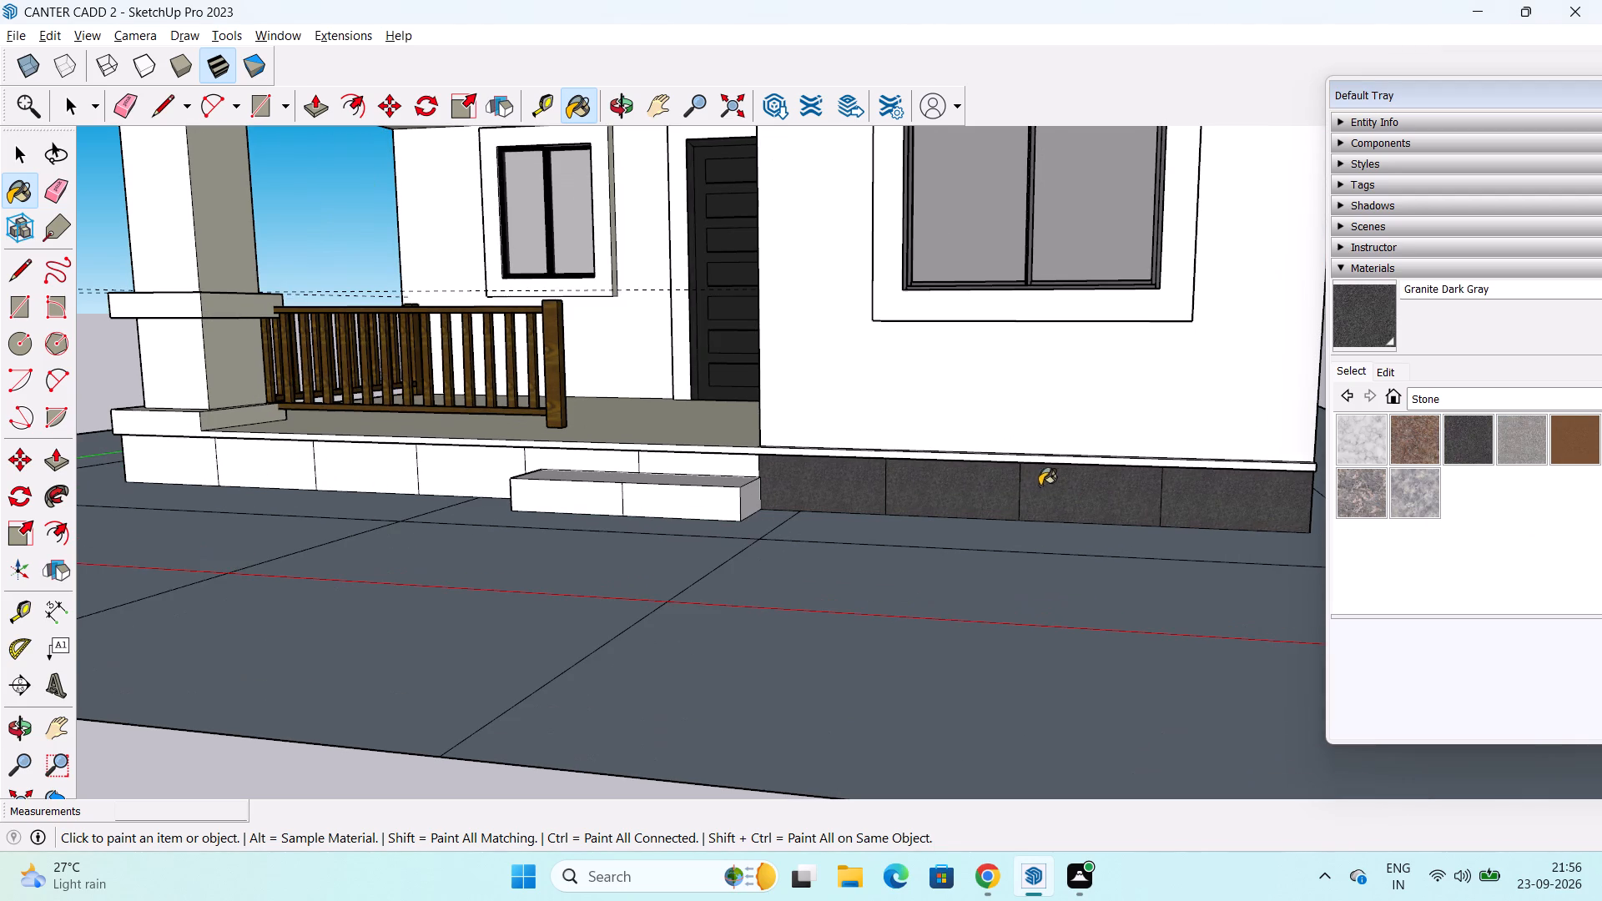
{"action": "middle_click_drag", "start_coordinate": [895, 390], "coordinate": [949, 436]}
{"action": "left_click", "coordinate": [725, 499]}
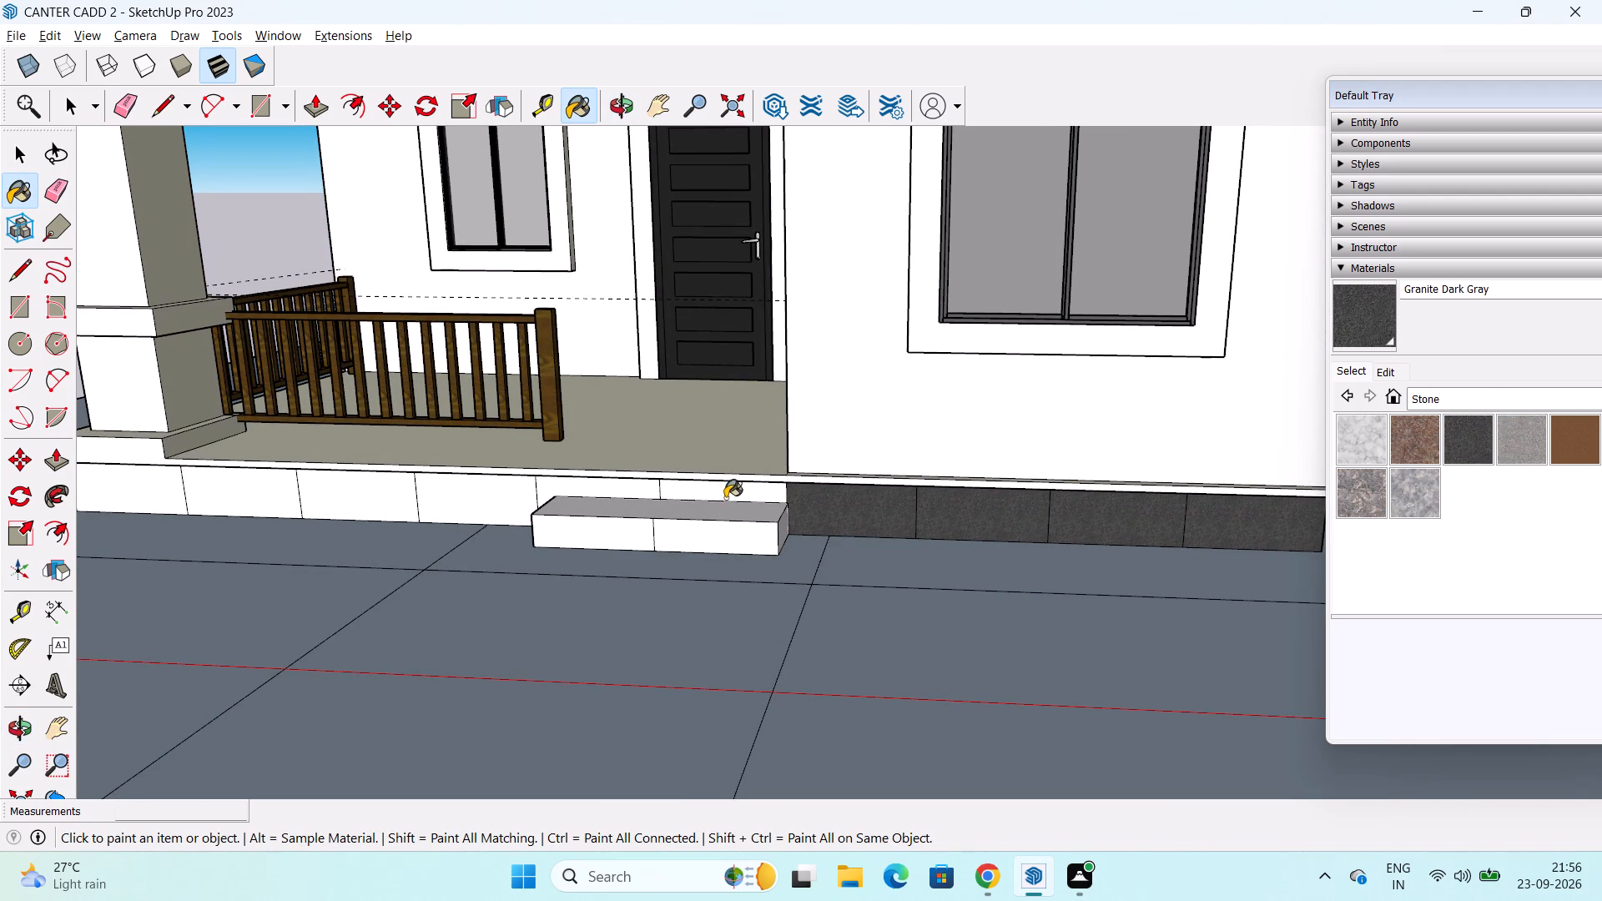
{"action": "left_click", "coordinate": [602, 487]}
{"action": "left_click", "coordinate": [459, 491]}
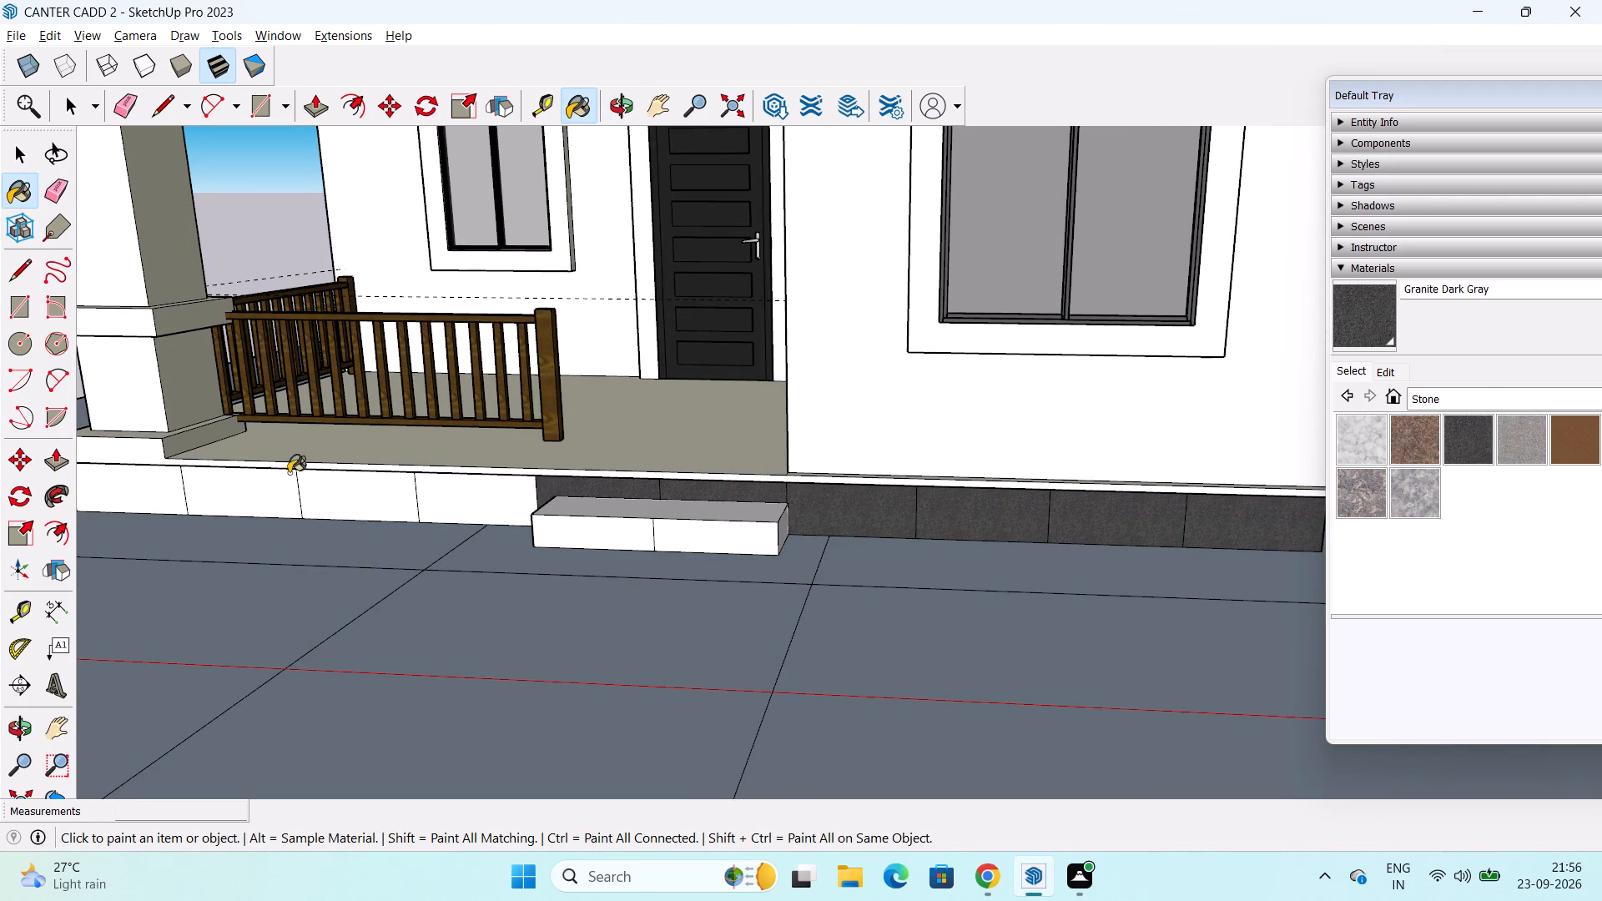
{"action": "left_click", "coordinate": [330, 487]}
{"action": "left_click", "coordinate": [229, 486]}
{"action": "left_click", "coordinate": [140, 485]}
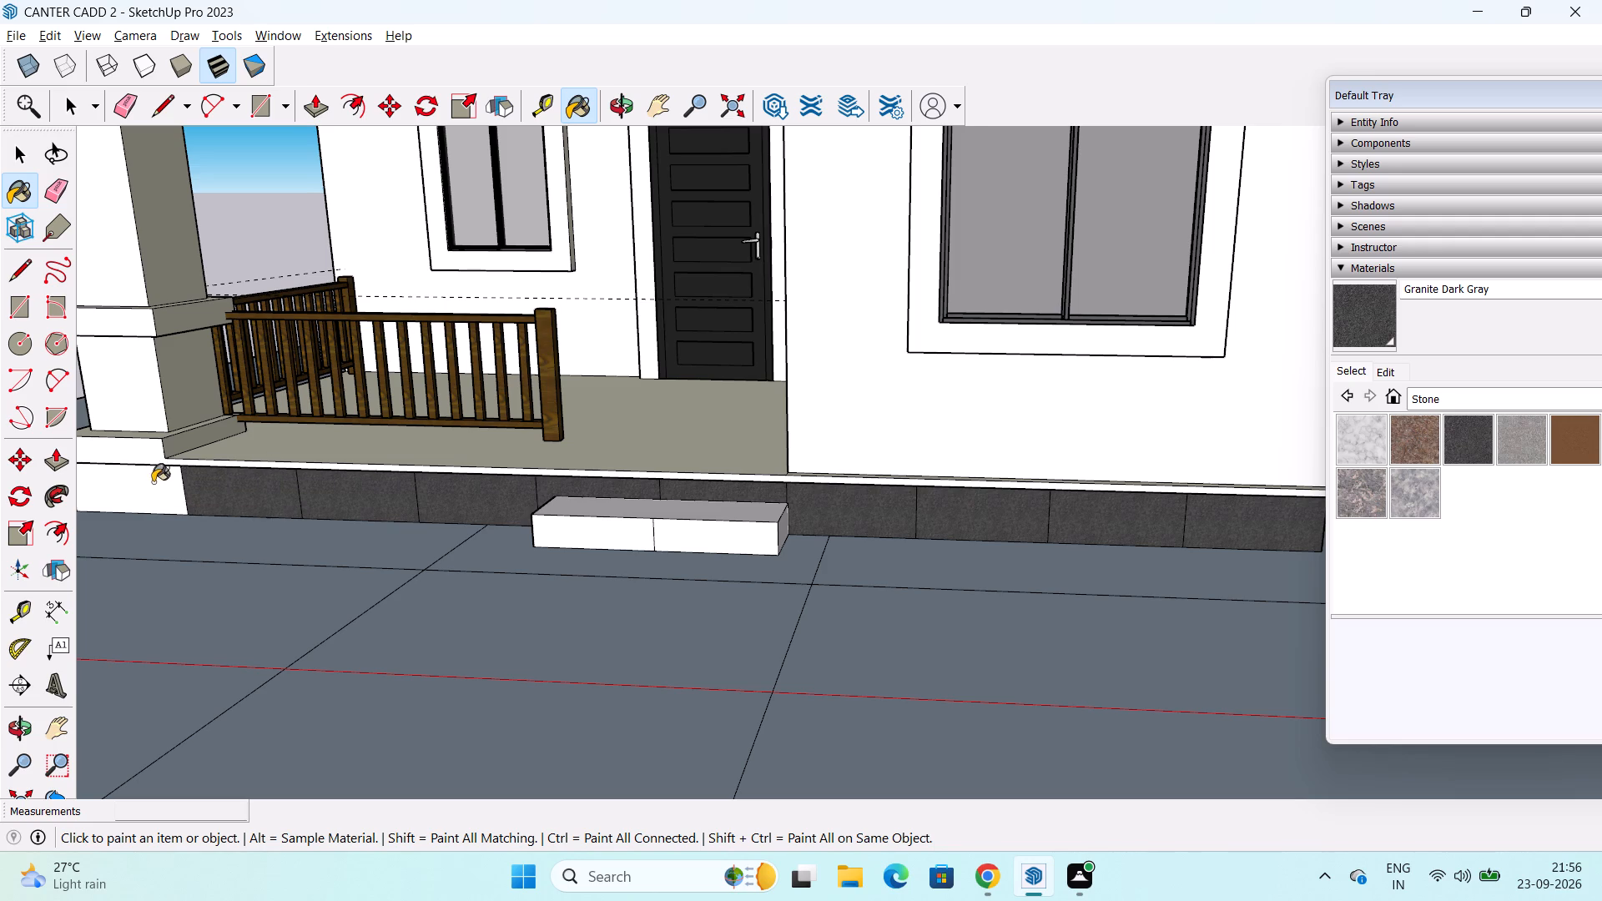
Paint the top, front and side faces of the entrance step with Granite Dark Gray.
{"action": "scroll", "coordinate": [210, 445], "scroll_direction": "down", "scroll_amount": 2}
{"action": "left_click", "coordinate": [567, 494]}
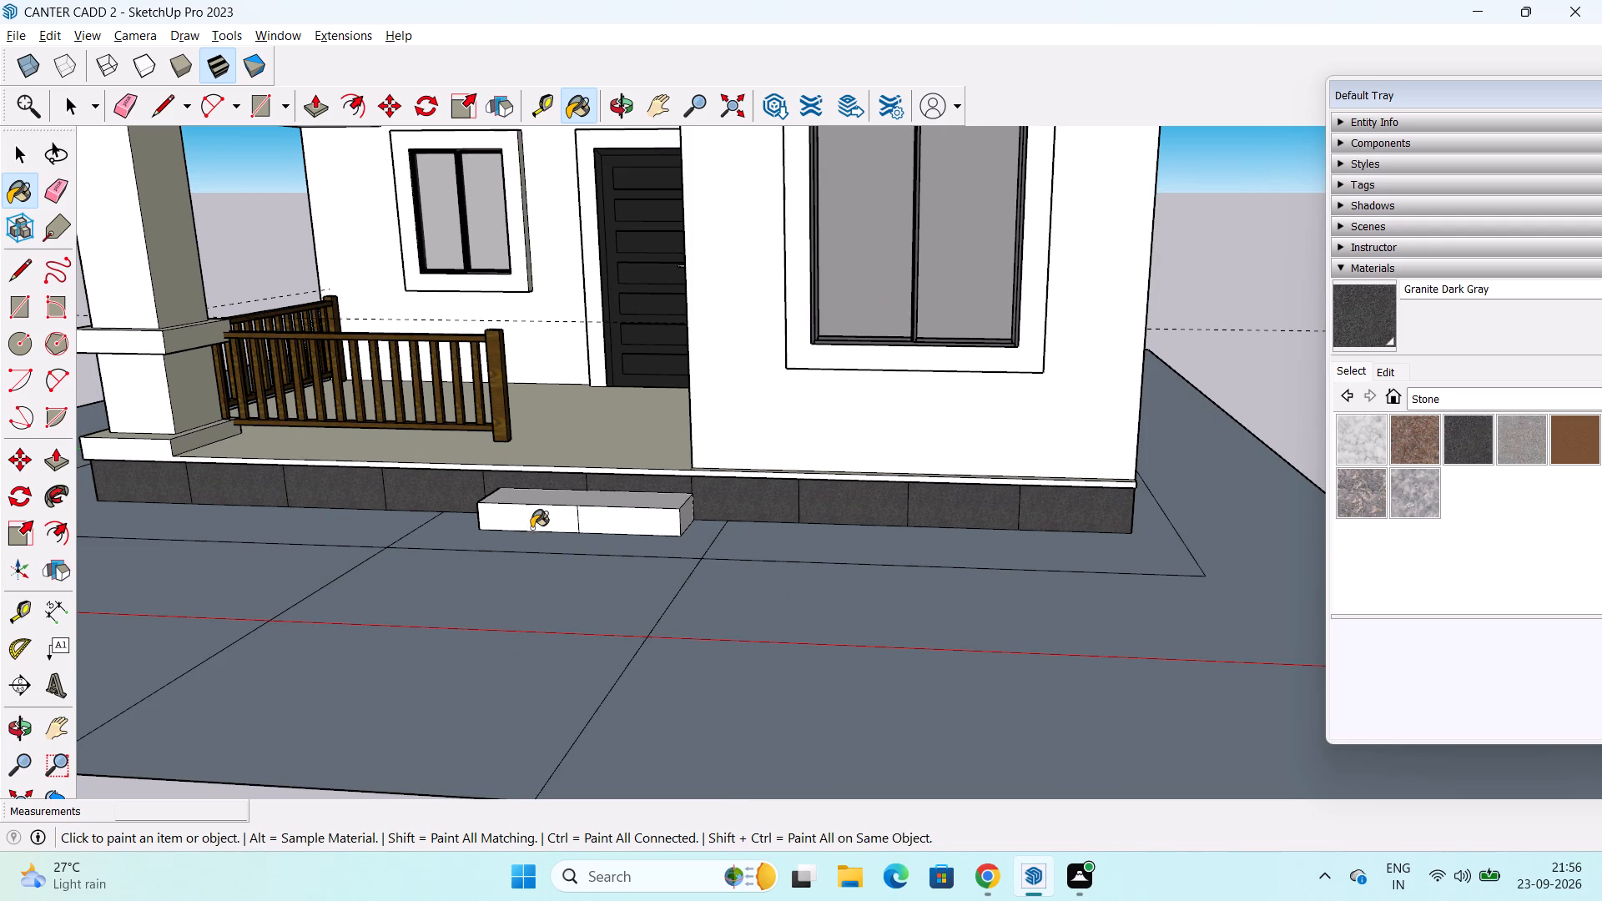
{"action": "left_click", "coordinate": [552, 521]}
{"action": "left_click", "coordinate": [617, 521]}
{"action": "middle_click_drag", "start_coordinate": [567, 527], "coordinate": [760, 561]}
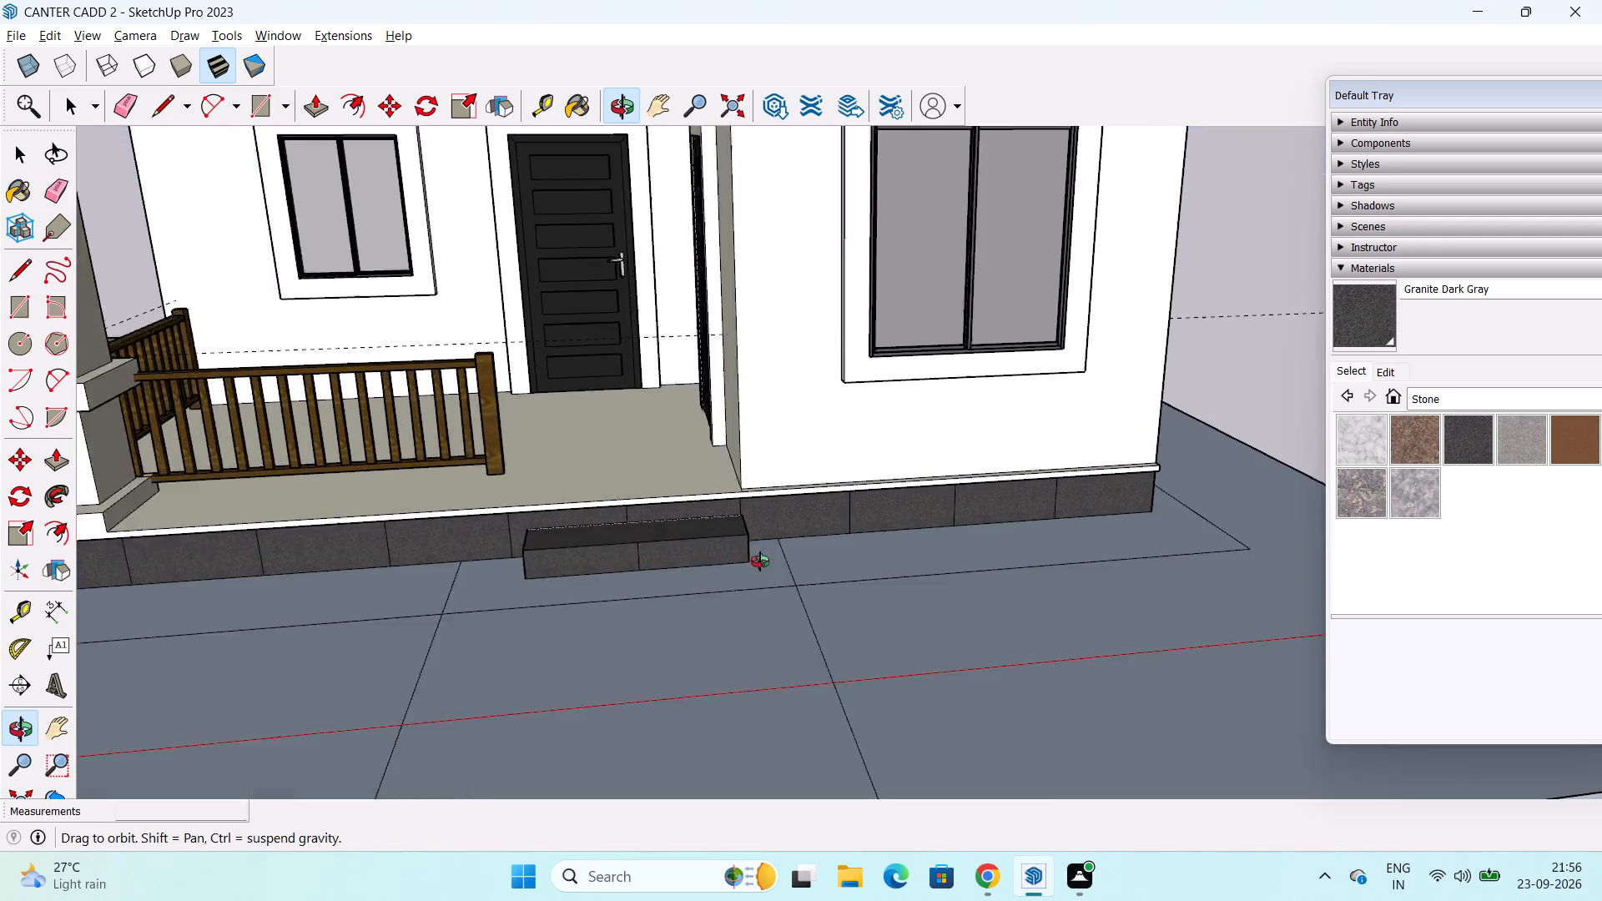
{"action": "middle_click_drag", "start_coordinate": [760, 561], "coordinate": [853, 567]}
{"action": "scroll", "coordinate": [670, 617], "scroll_direction": "up", "scroll_amount": 2}
{"action": "left_click", "coordinate": [616, 596]}
{"action": "middle_click_drag", "start_coordinate": [884, 616], "coordinate": [432, 661]}
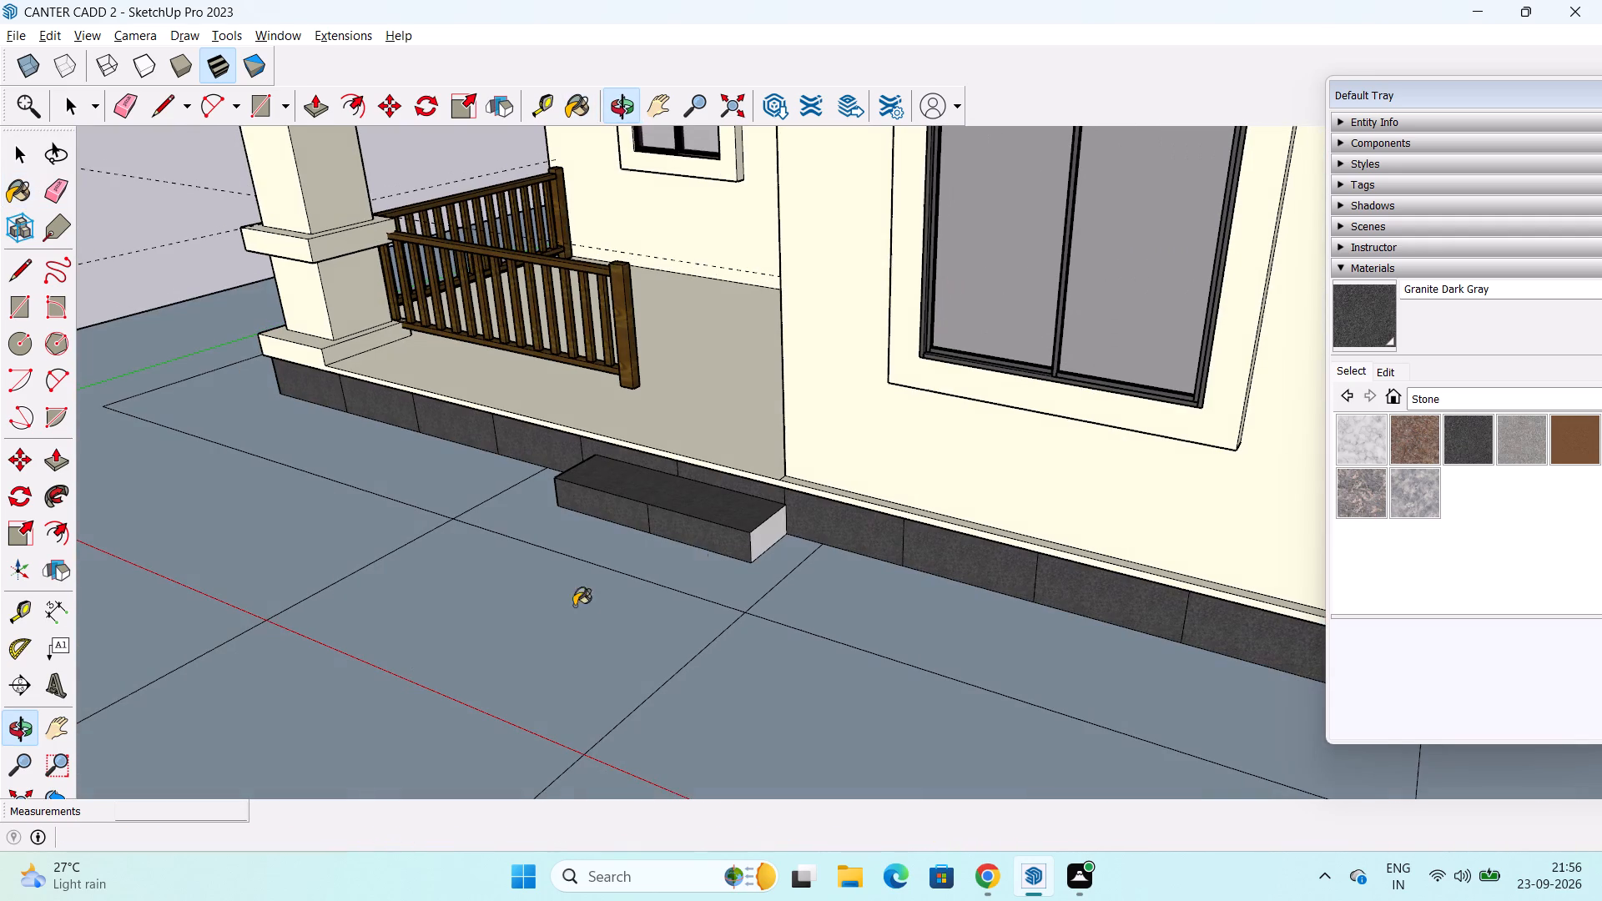
{"action": "left_click", "coordinate": [778, 524]}
{"action": "scroll", "coordinate": [690, 575], "scroll_direction": "down", "scroll_amount": 2}
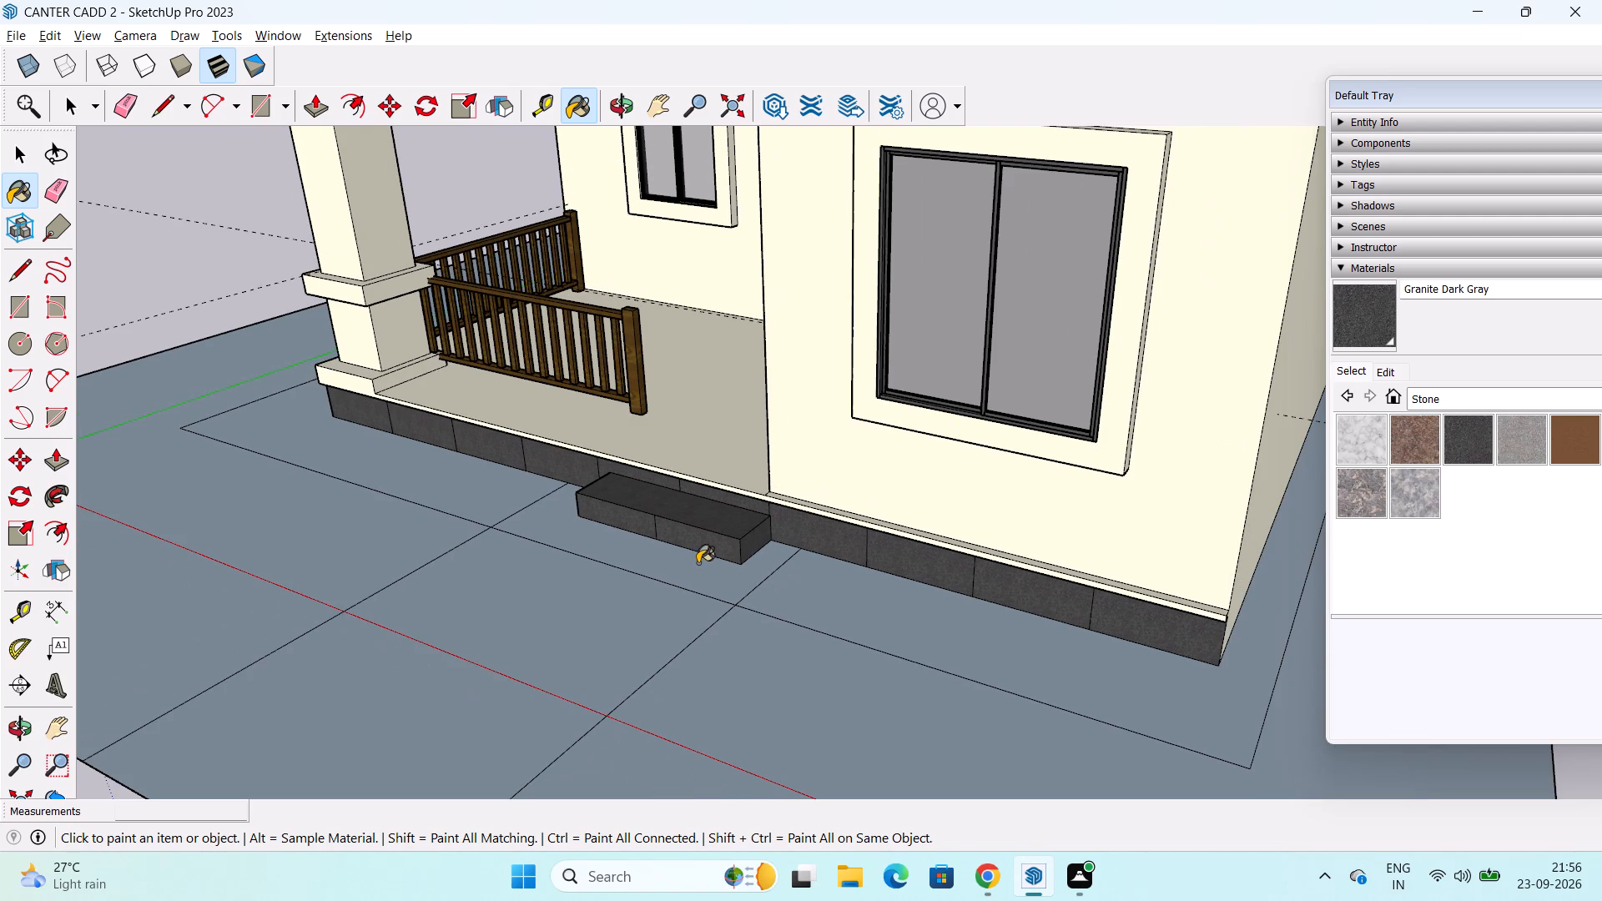
Erase the ground lines that separate the entrance path from the border strip around the house.
{"action": "key", "text": "space"}
{"action": "key", "text": "e"}
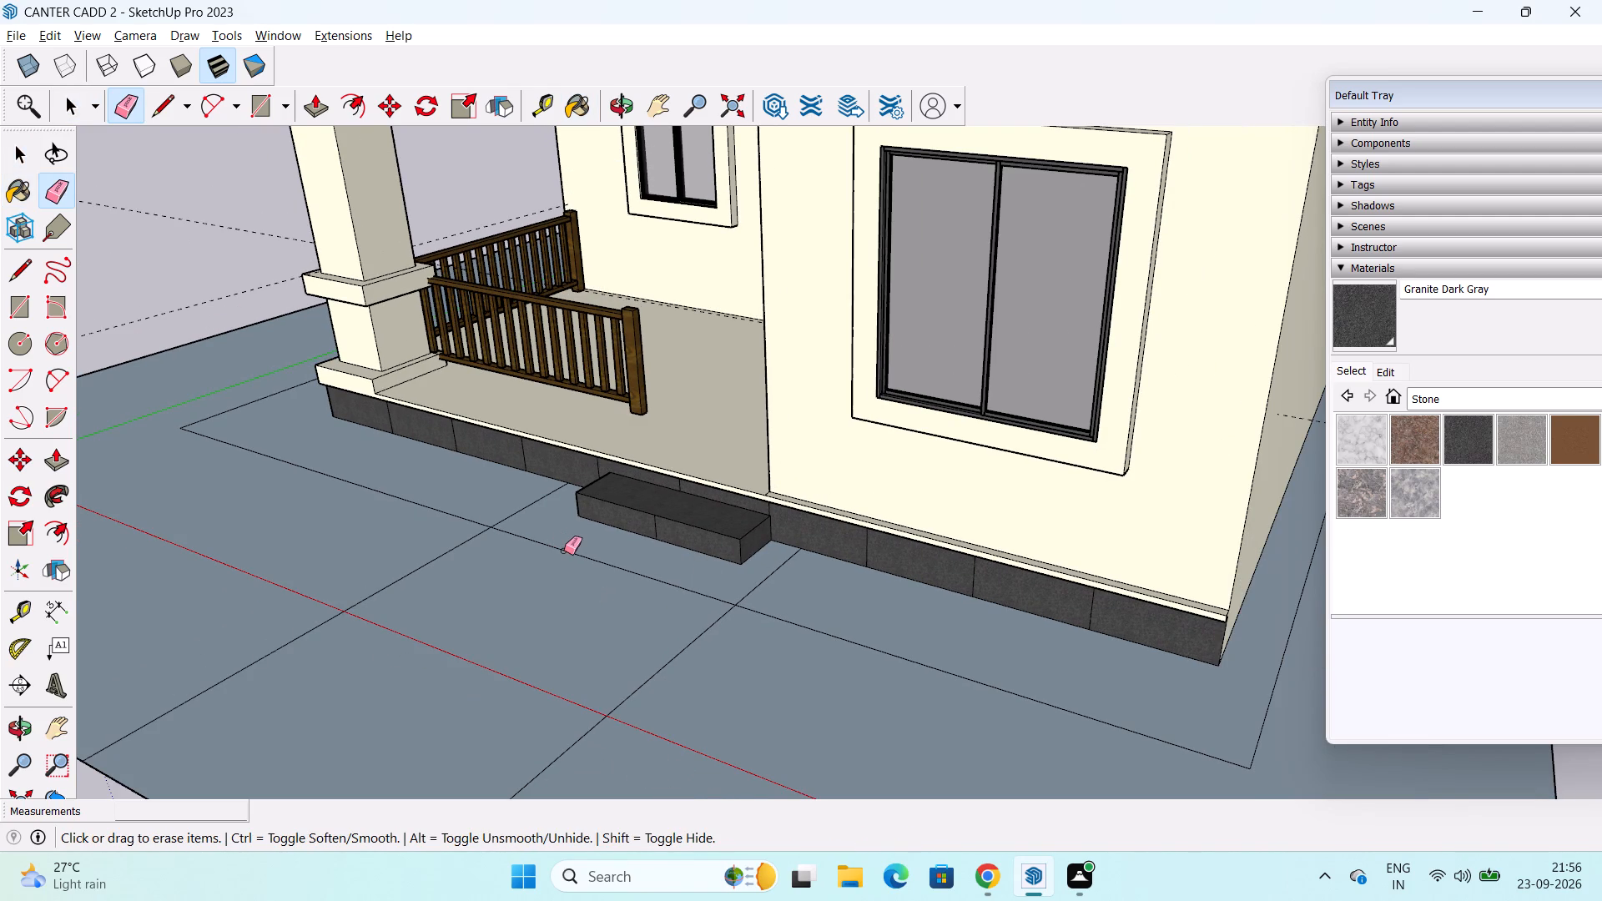
{"action": "left_click", "coordinate": [572, 550]}
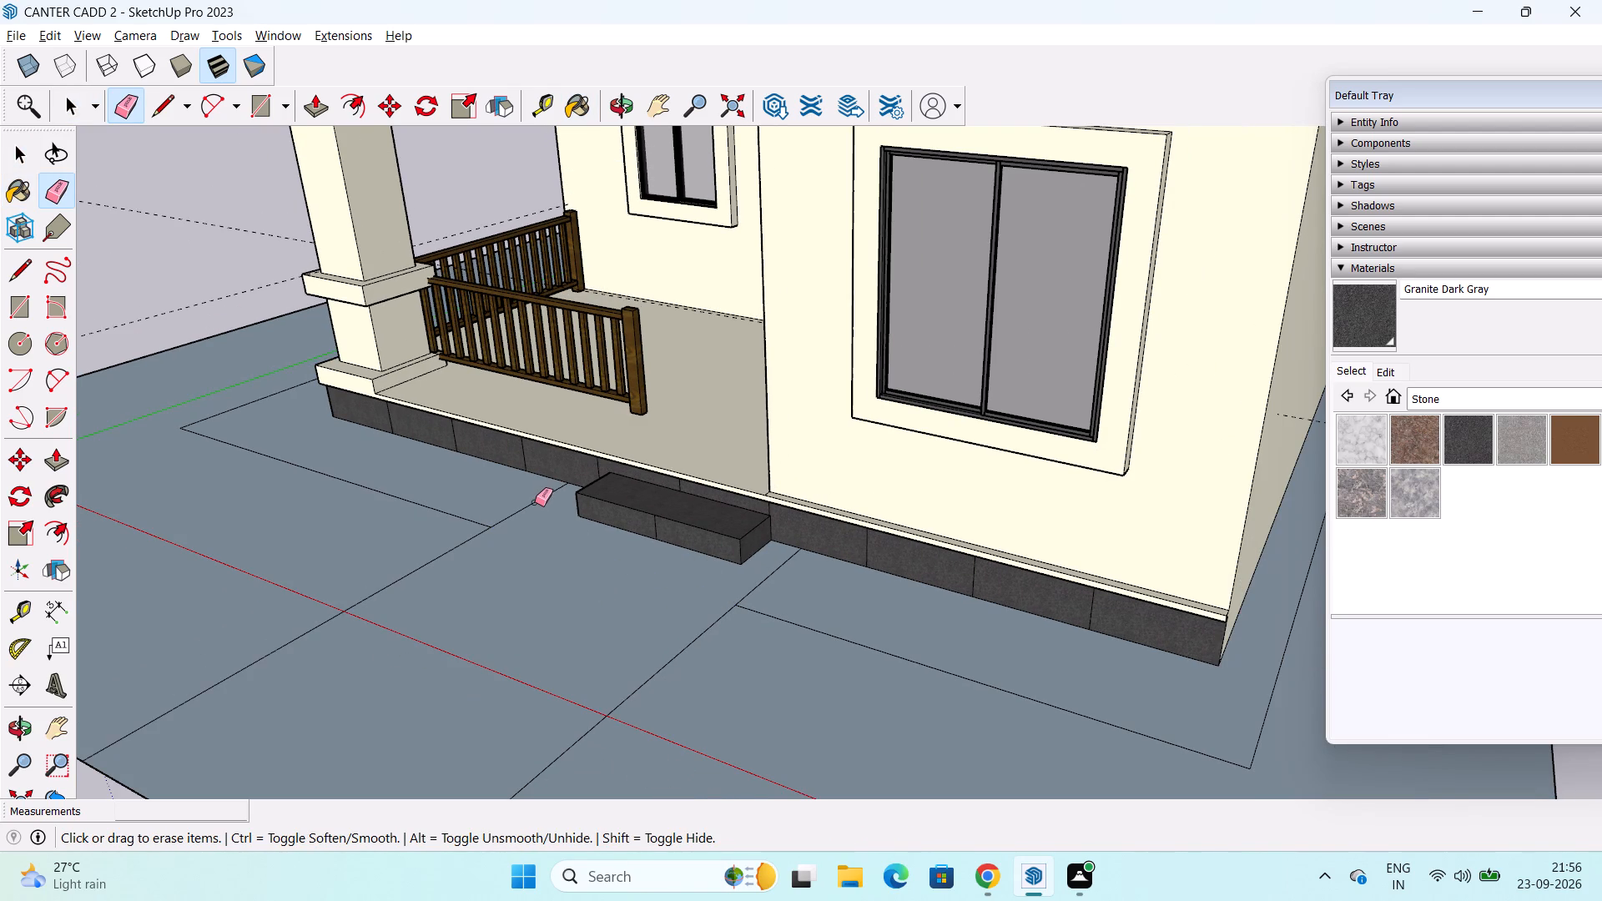
{"action": "left_click", "coordinate": [535, 499]}
{"action": "left_click", "coordinate": [758, 586]}
Paint the joined entrance path and house border strip on the ground with Granite Dark Gray.
{"action": "scroll", "coordinate": [788, 605], "scroll_direction": "down", "scroll_amount": 1}
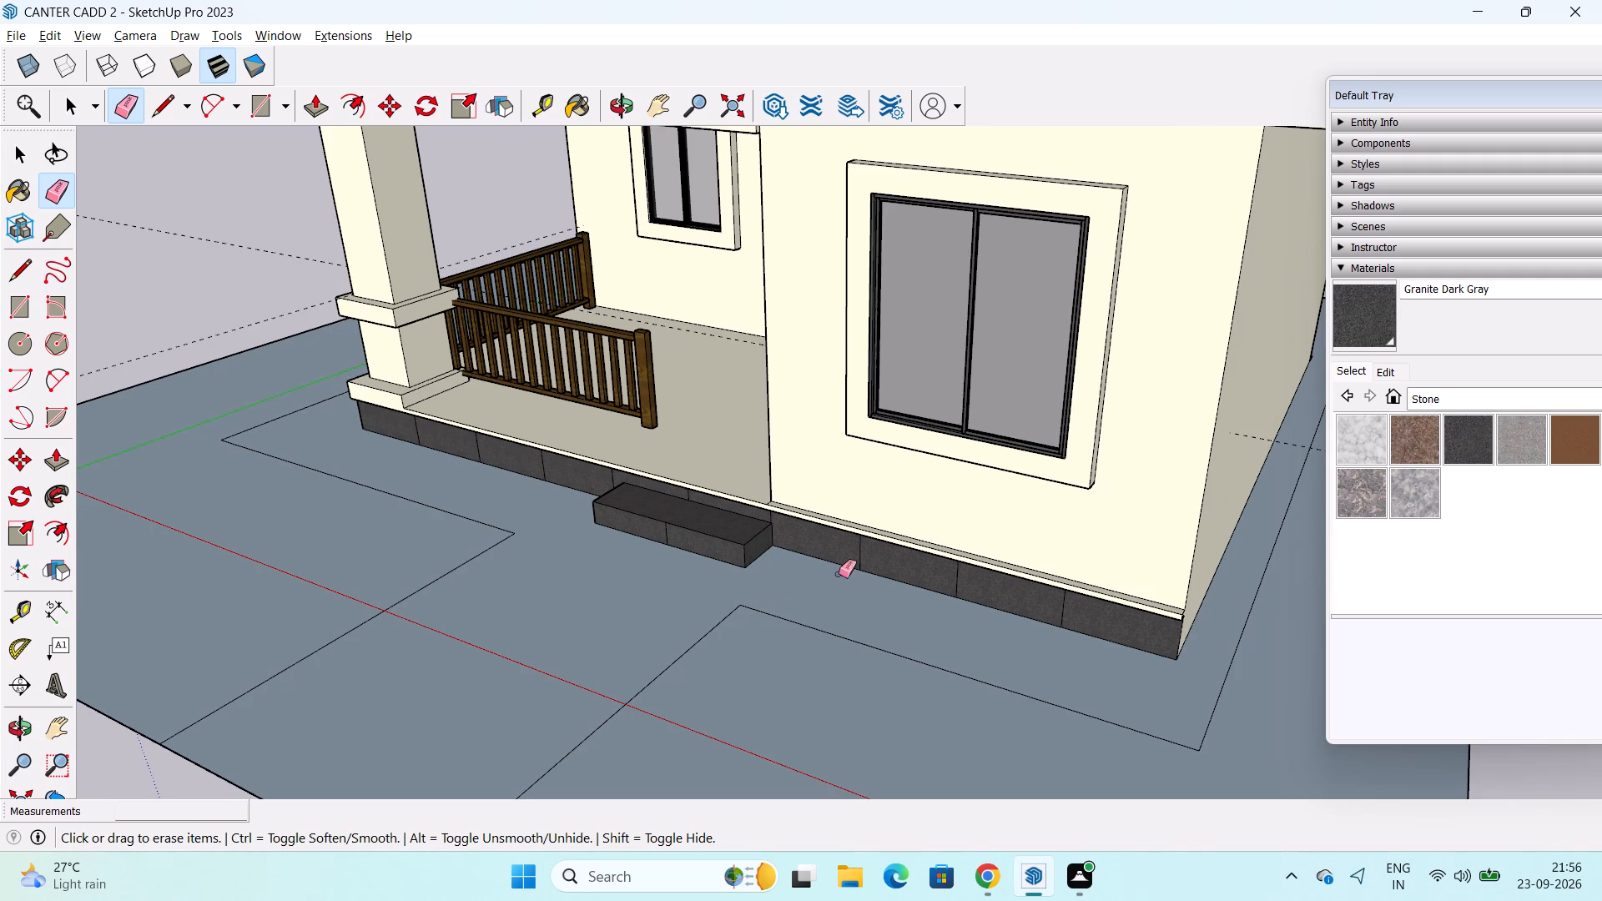
{"action": "key", "text": "space"}
{"action": "left_click", "coordinate": [1360, 317]}
{"action": "left_click", "coordinate": [515, 602]}
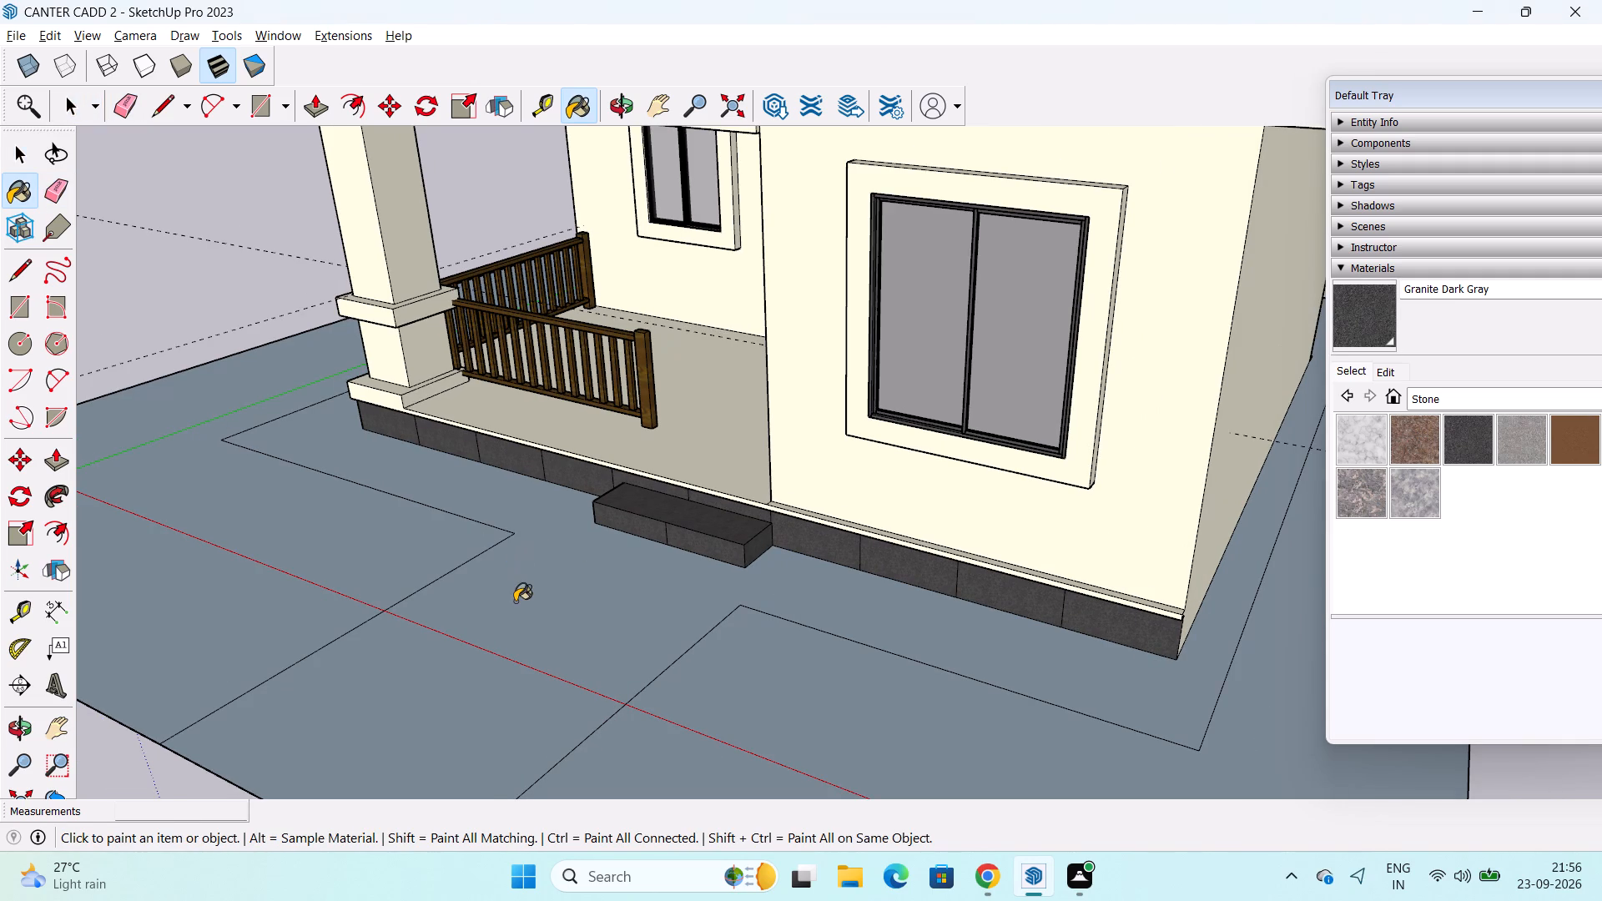
Examine the painted path, border strip, entrance step and base from several angles around the house front.
{"action": "scroll", "coordinate": [531, 605], "scroll_direction": "down", "scroll_amount": 2}
{"action": "middle_click_drag", "start_coordinate": [541, 606], "coordinate": [744, 531]}
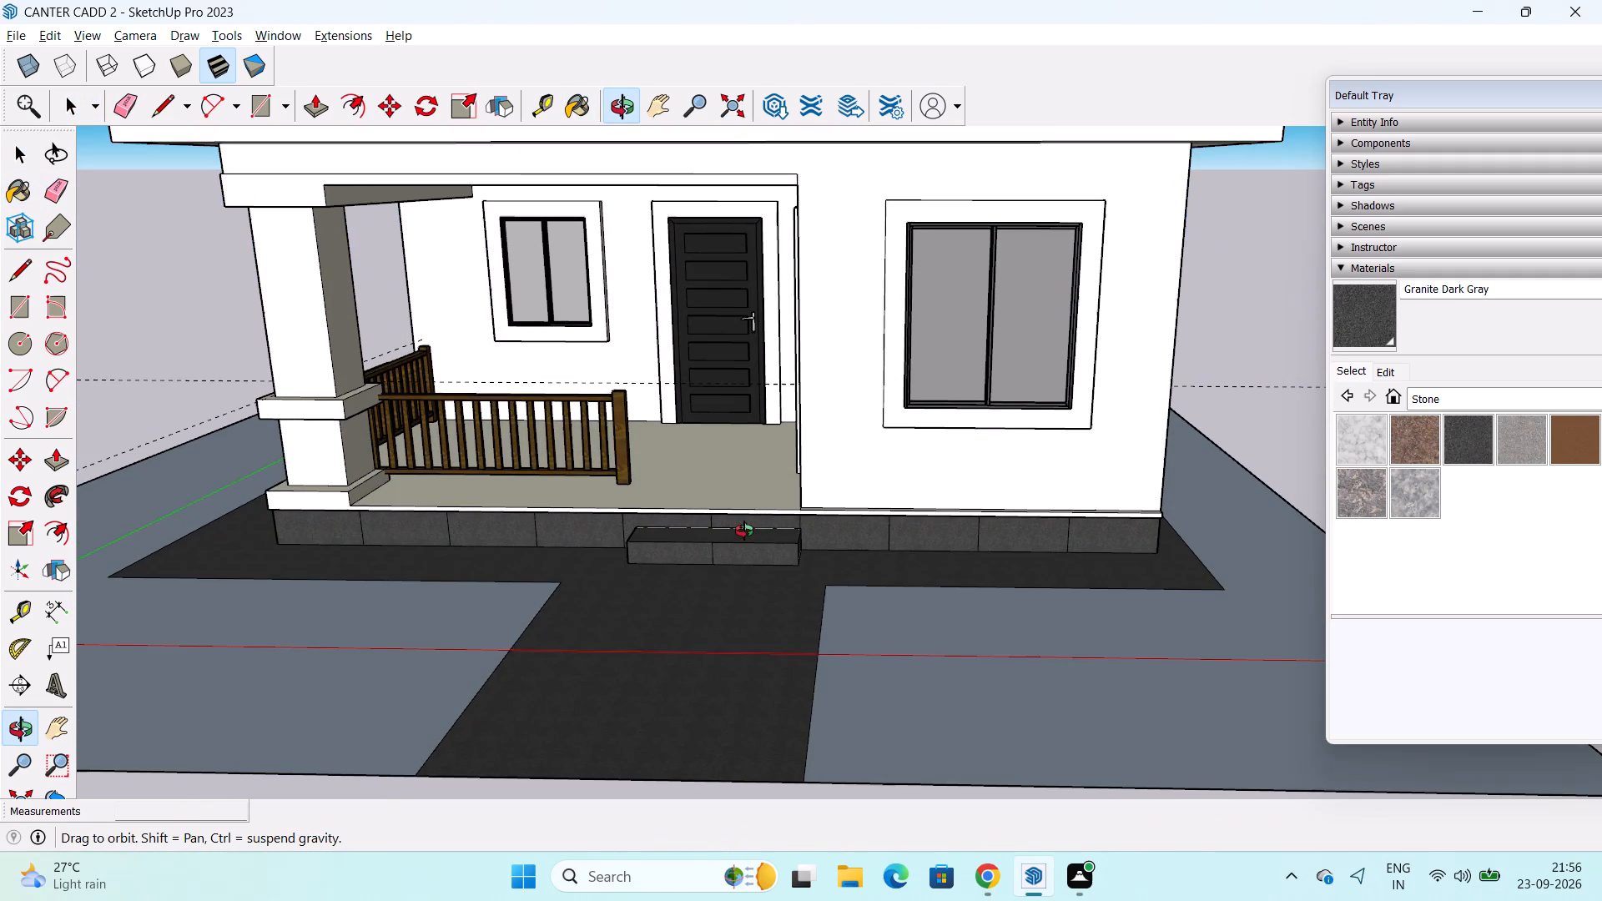
{"action": "middle_click_drag", "start_coordinate": [744, 531], "coordinate": [744, 531]}
{"action": "middle_click_drag", "start_coordinate": [730, 597], "coordinate": [749, 595]}
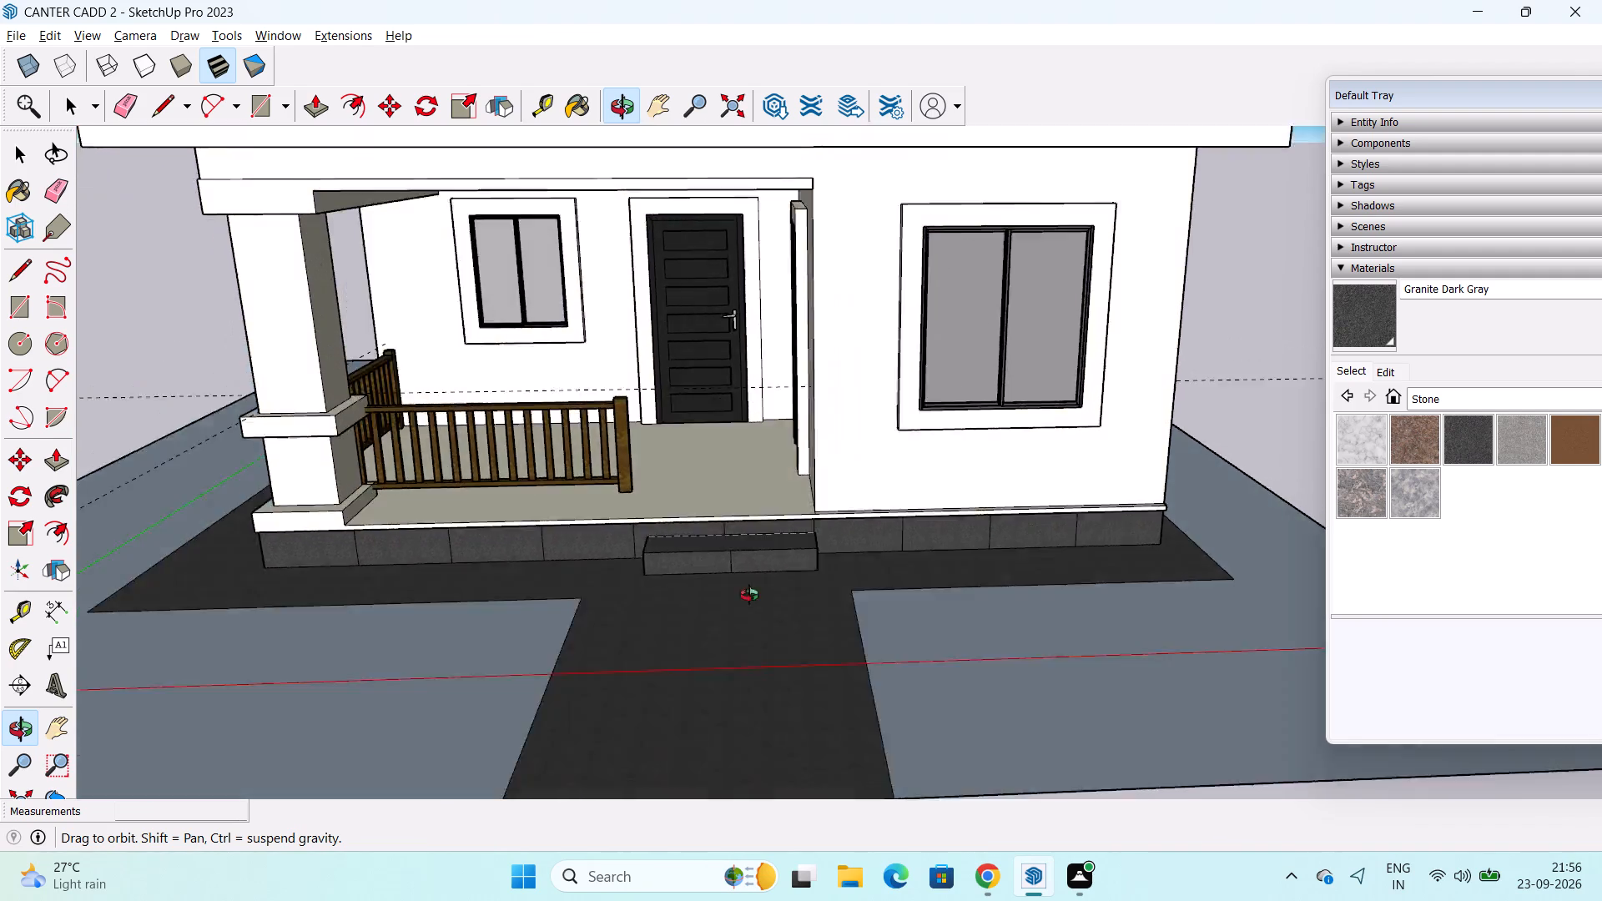
{"action": "middle_click_drag", "start_coordinate": [749, 595], "coordinate": [743, 528]}
{"action": "scroll", "coordinate": [743, 526], "scroll_direction": "down", "scroll_amount": 2}
{"action": "scroll", "coordinate": [743, 526], "scroll_direction": "up", "scroll_amount": 7}
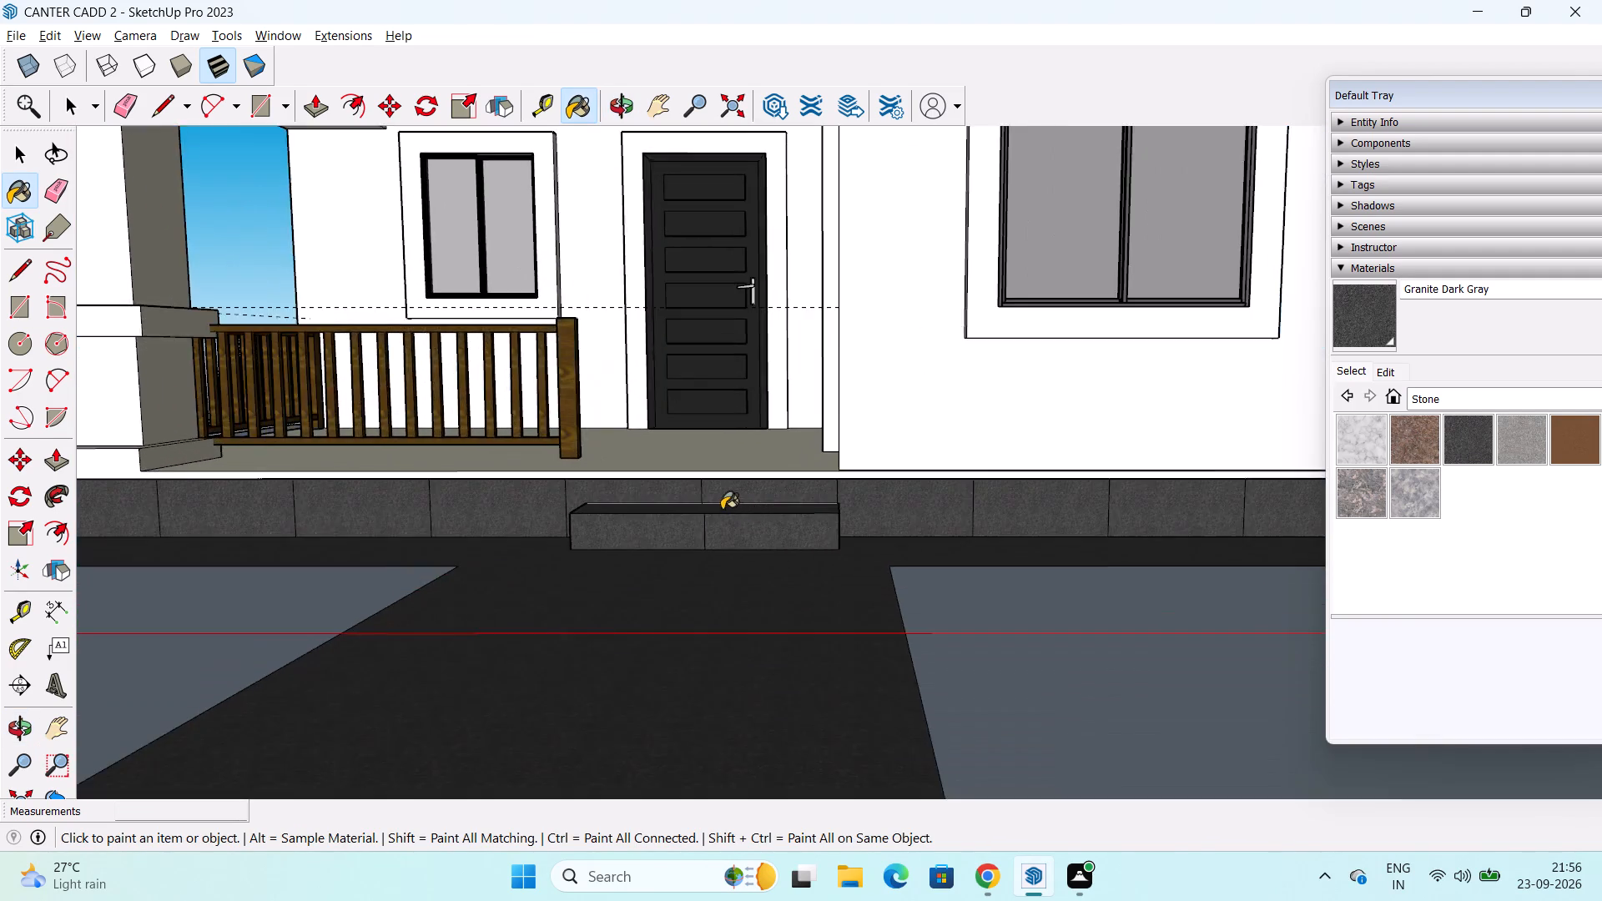
{"action": "scroll", "coordinate": [722, 510], "scroll_direction": "up", "scroll_amount": 3}
{"action": "middle_click_drag", "start_coordinate": [718, 500], "coordinate": [1025, 543]}
{"action": "scroll", "coordinate": [999, 491], "scroll_direction": "down", "scroll_amount": 10}
{"action": "middle_click_drag", "start_coordinate": [938, 461], "coordinate": [676, 434]}
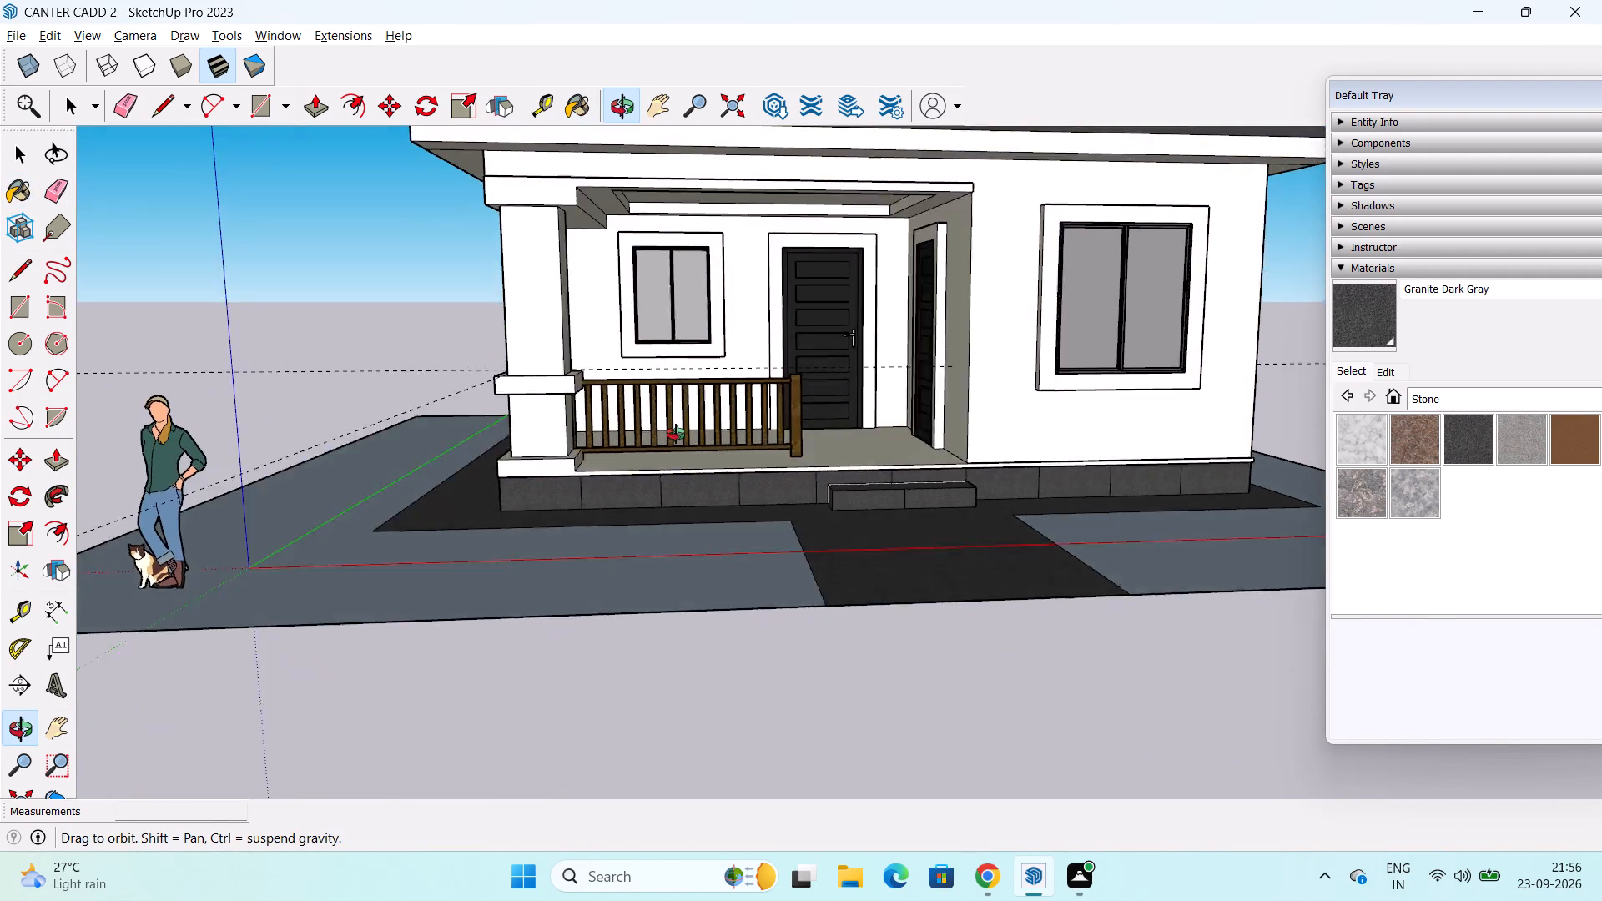
{"action": "middle_click_drag", "start_coordinate": [676, 434], "coordinate": [612, 466]}
{"action": "scroll", "coordinate": [773, 426], "scroll_direction": "up", "scroll_amount": 2}
{"action": "scroll", "coordinate": [779, 422], "scroll_direction": "down", "scroll_amount": 4}
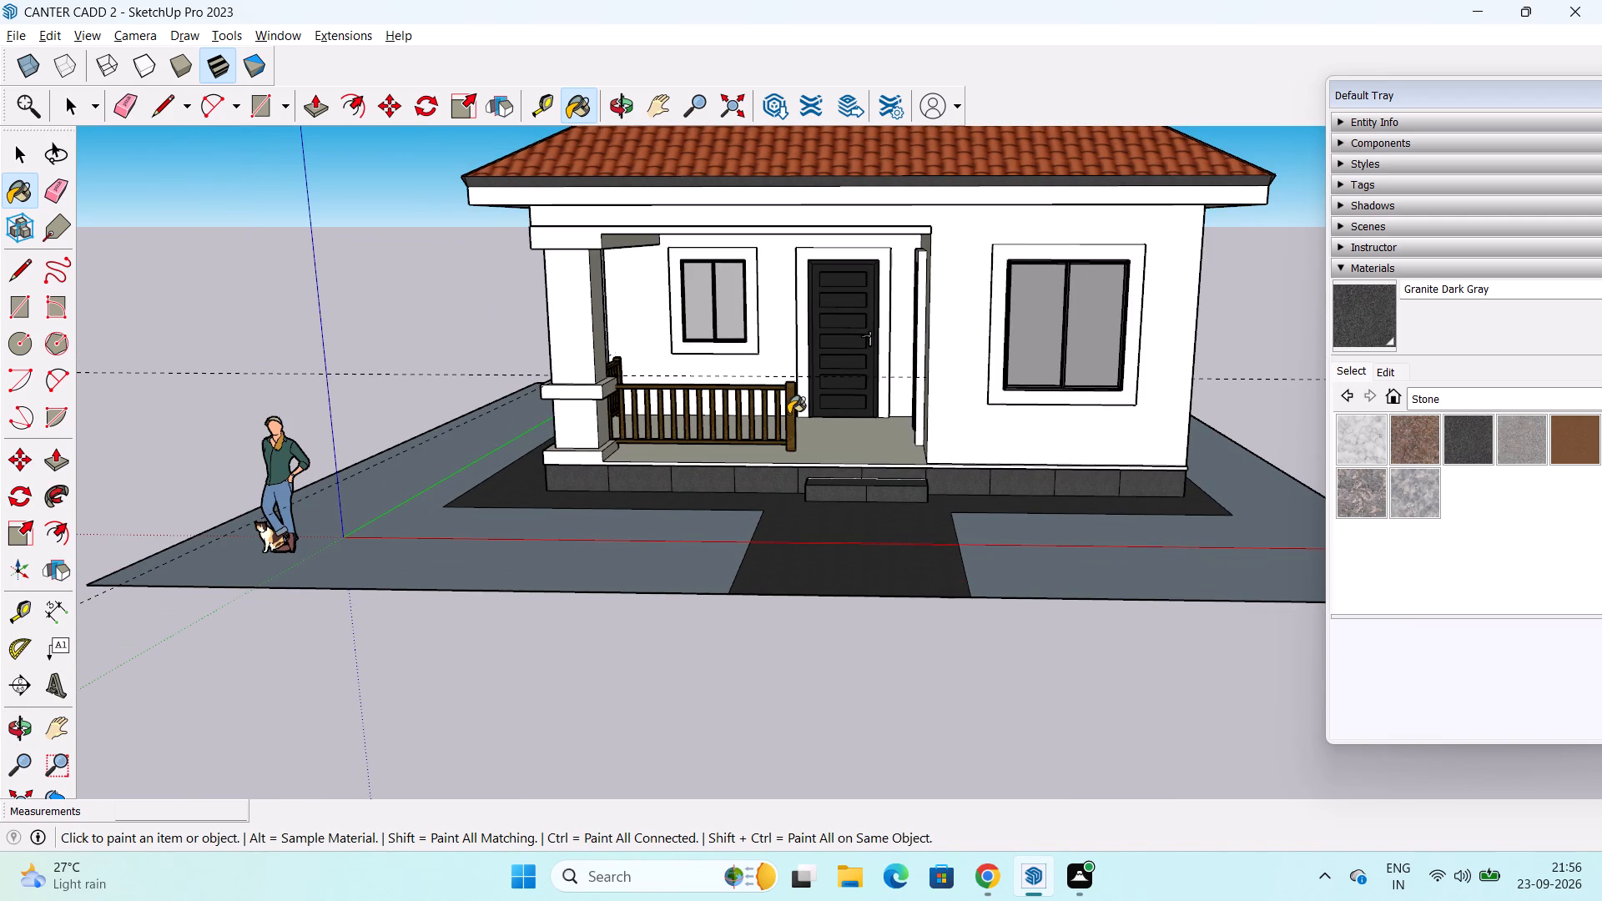
Paint the porch floor with Granite Dark Gray.
{"action": "middle_click_drag", "start_coordinate": [788, 414], "coordinate": [790, 490], "text": "shift"}
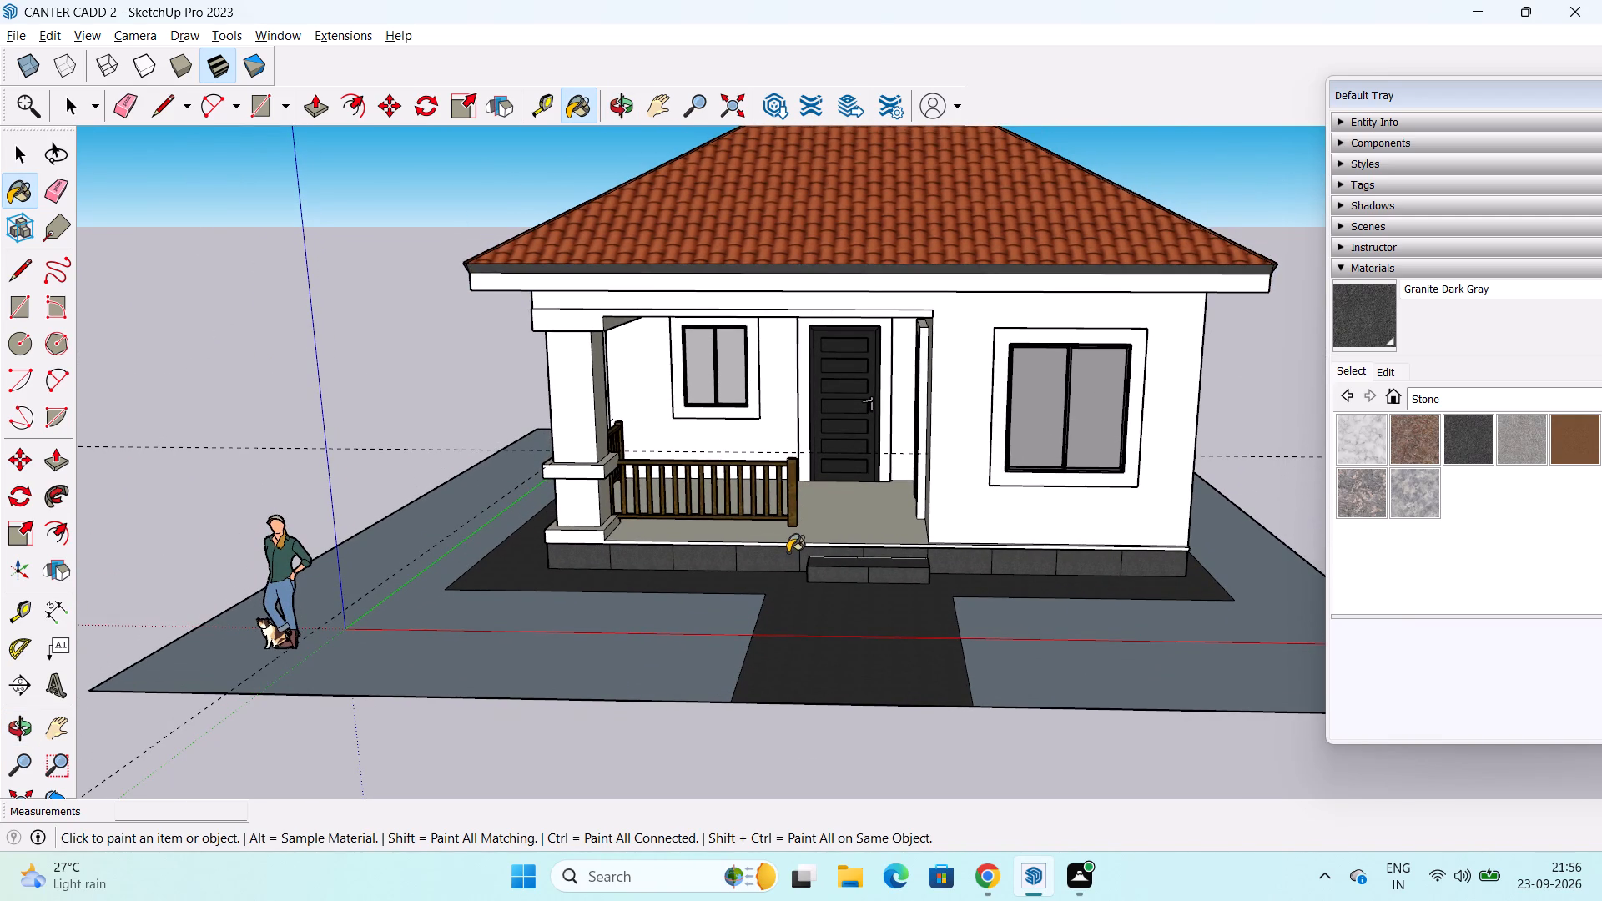
{"action": "left_click", "coordinate": [883, 508]}
Paint the thin front edge band above the porch base panels, including the pillar foot front, with Granite Dark Gray.
{"action": "middle_click_drag", "start_coordinate": [881, 580], "coordinate": [924, 546]}
{"action": "scroll", "coordinate": [742, 535], "scroll_direction": "up", "scroll_amount": 4}
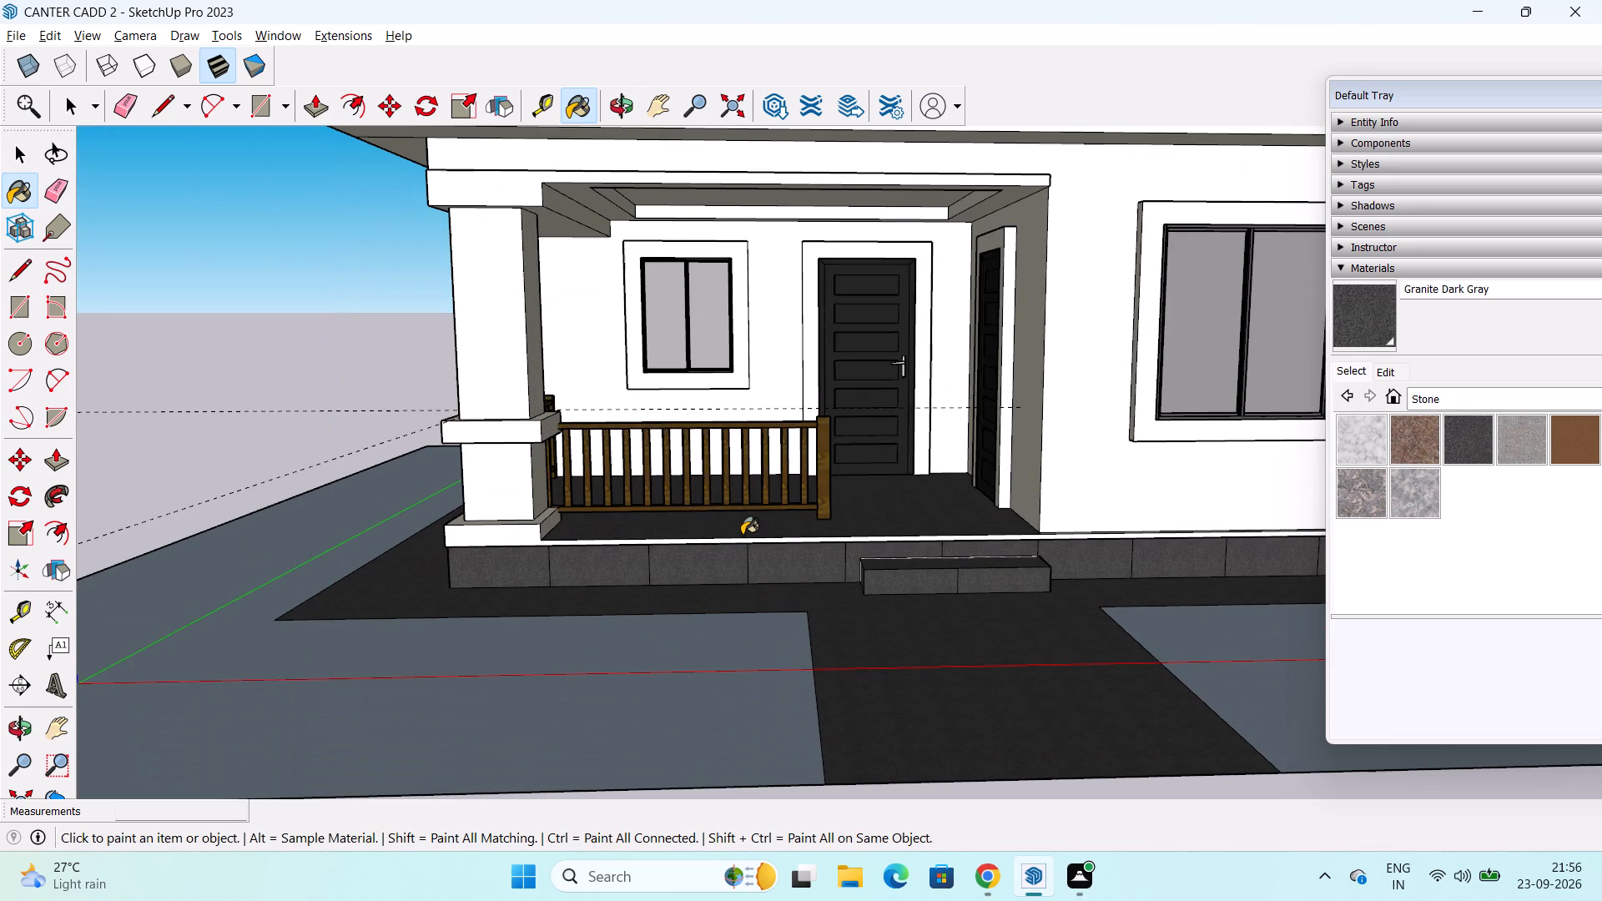
{"action": "scroll", "coordinate": [742, 535], "scroll_direction": "up", "scroll_amount": 3}
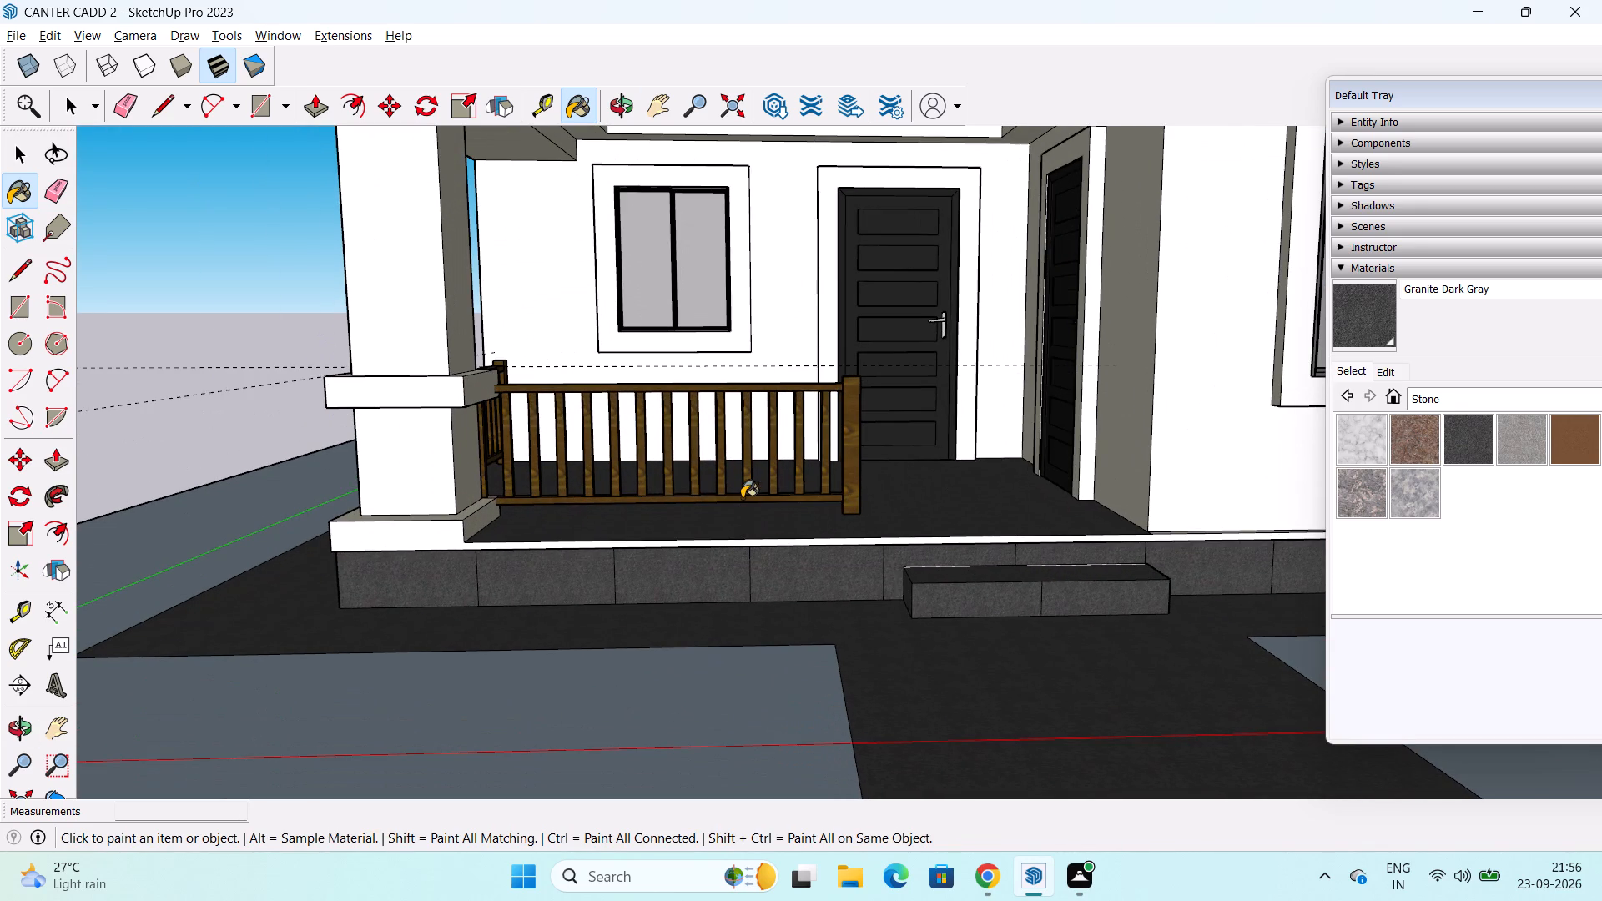
{"action": "scroll", "coordinate": [690, 531], "scroll_direction": "up", "scroll_amount": 2}
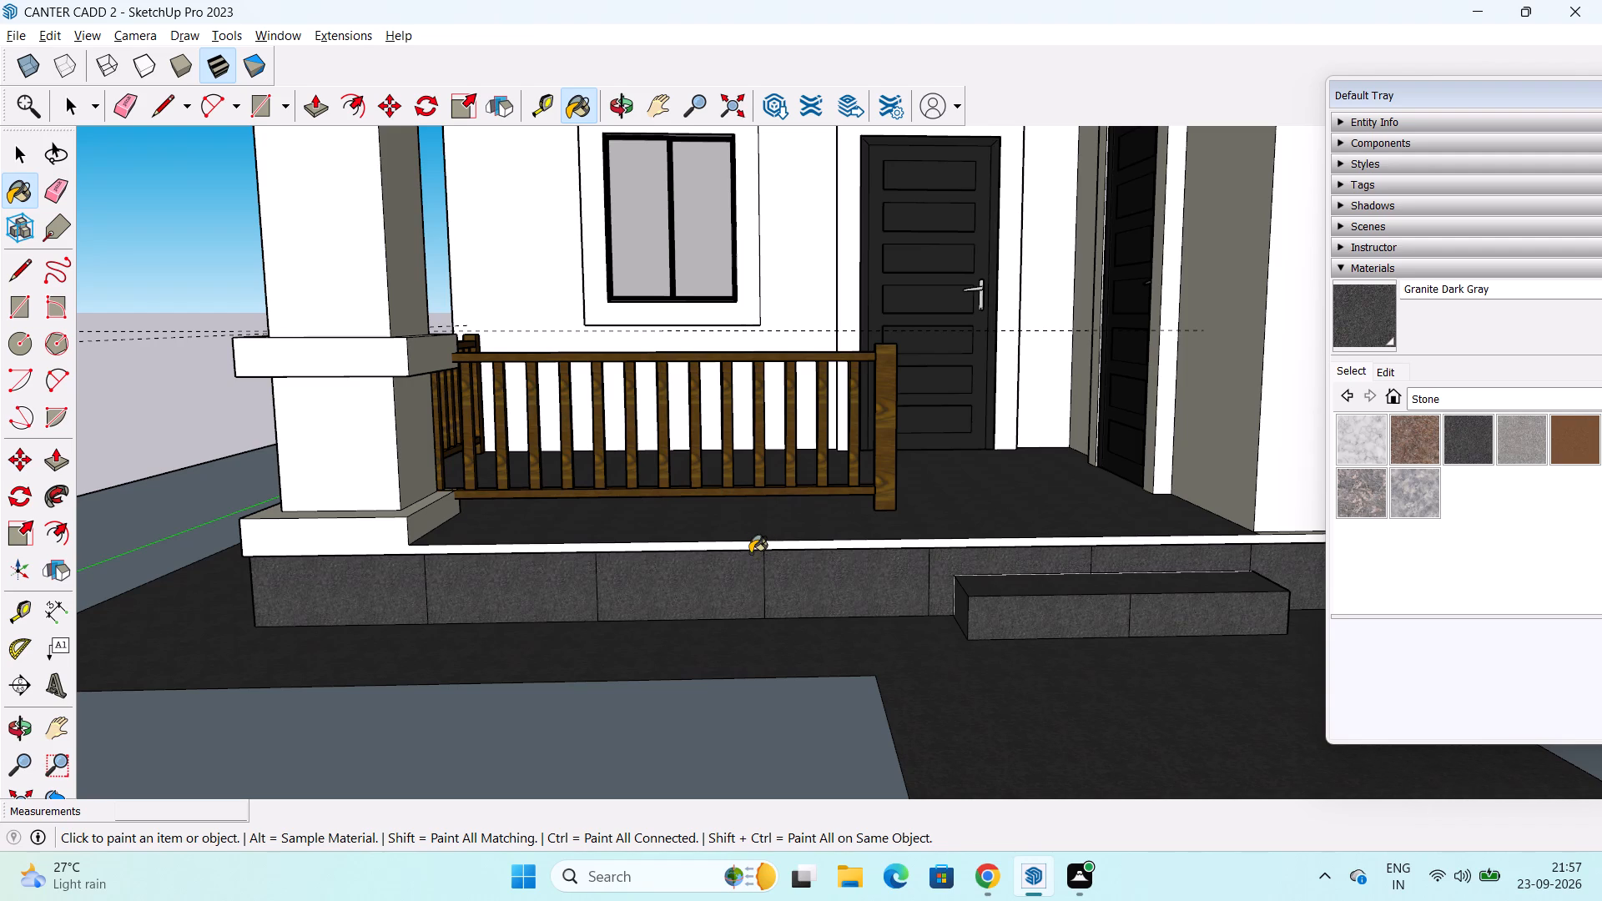
{"action": "left_click", "coordinate": [750, 546]}
Examine the granite finish on the porch floor, edge band and base from the front and the porch side.
{"action": "scroll", "coordinate": [759, 538], "scroll_direction": "down", "scroll_amount": 2}
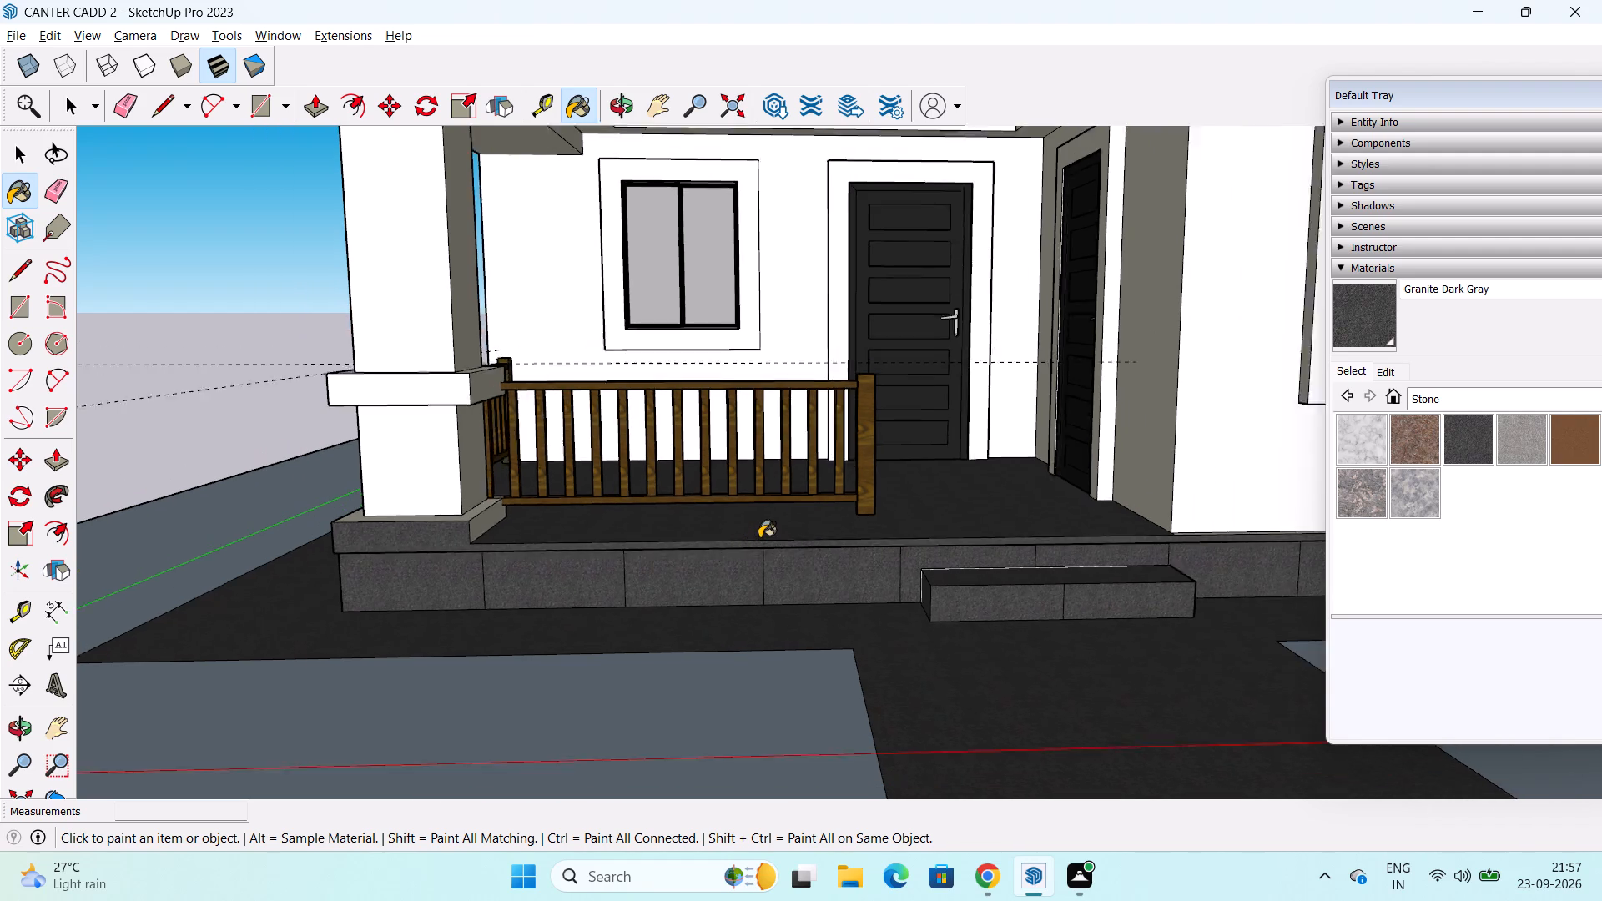
{"action": "scroll", "coordinate": [759, 538], "scroll_direction": "down", "scroll_amount": 2}
{"action": "middle_click_drag", "start_coordinate": [763, 527], "coordinate": [706, 507]}
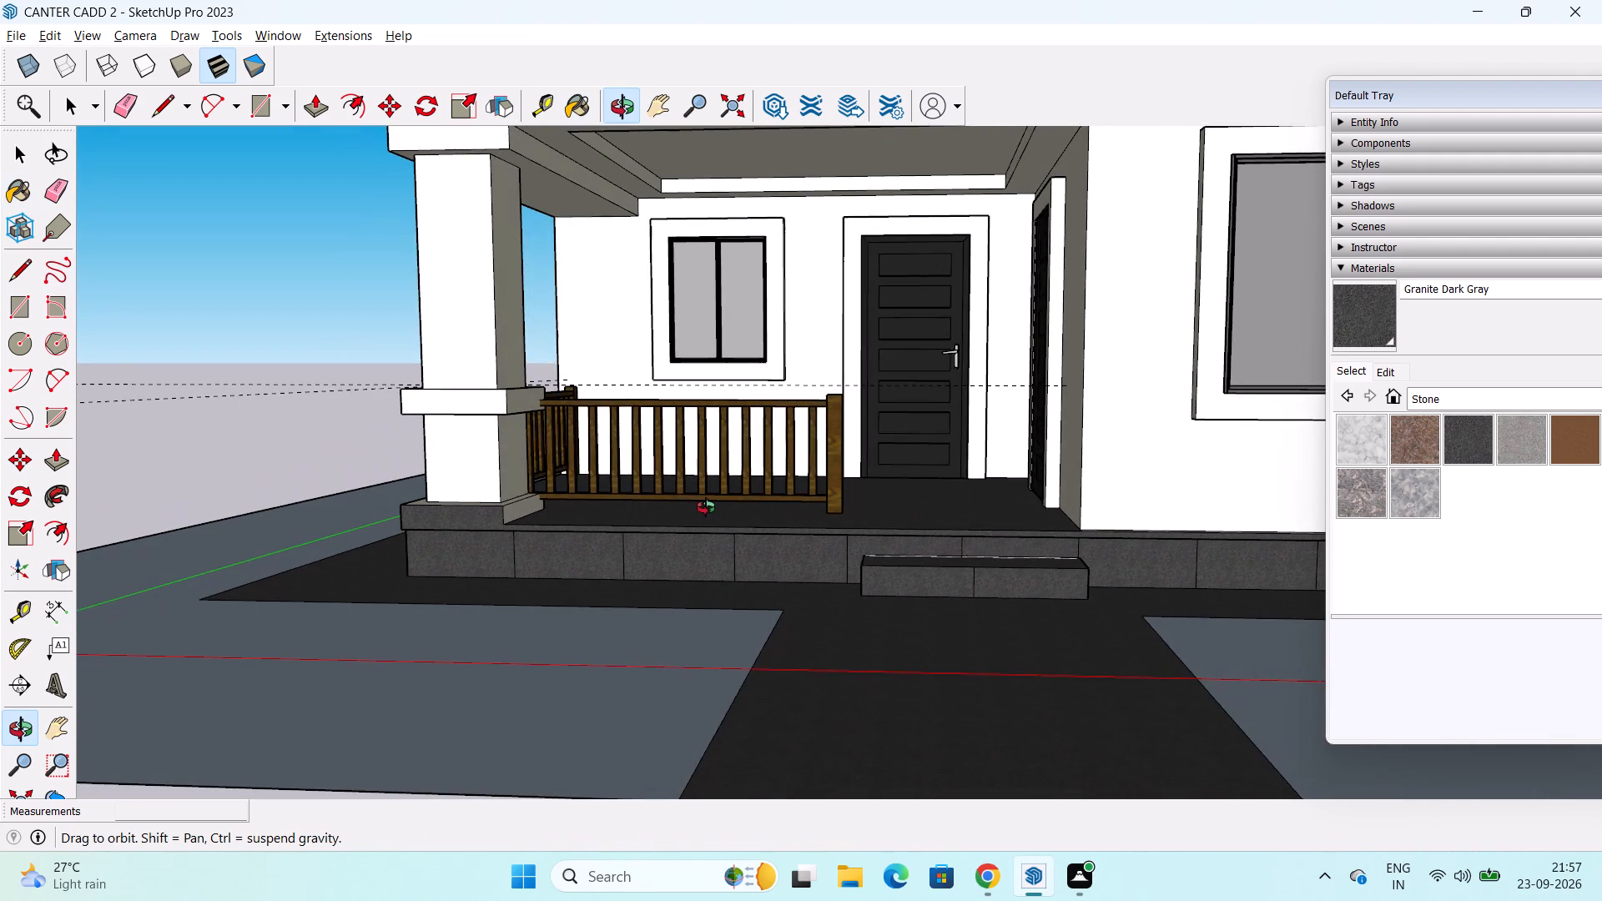
{"action": "middle_click_drag", "start_coordinate": [706, 507], "coordinate": [906, 551]}
{"action": "middle_click_drag", "start_coordinate": [491, 594], "coordinate": [680, 580]}
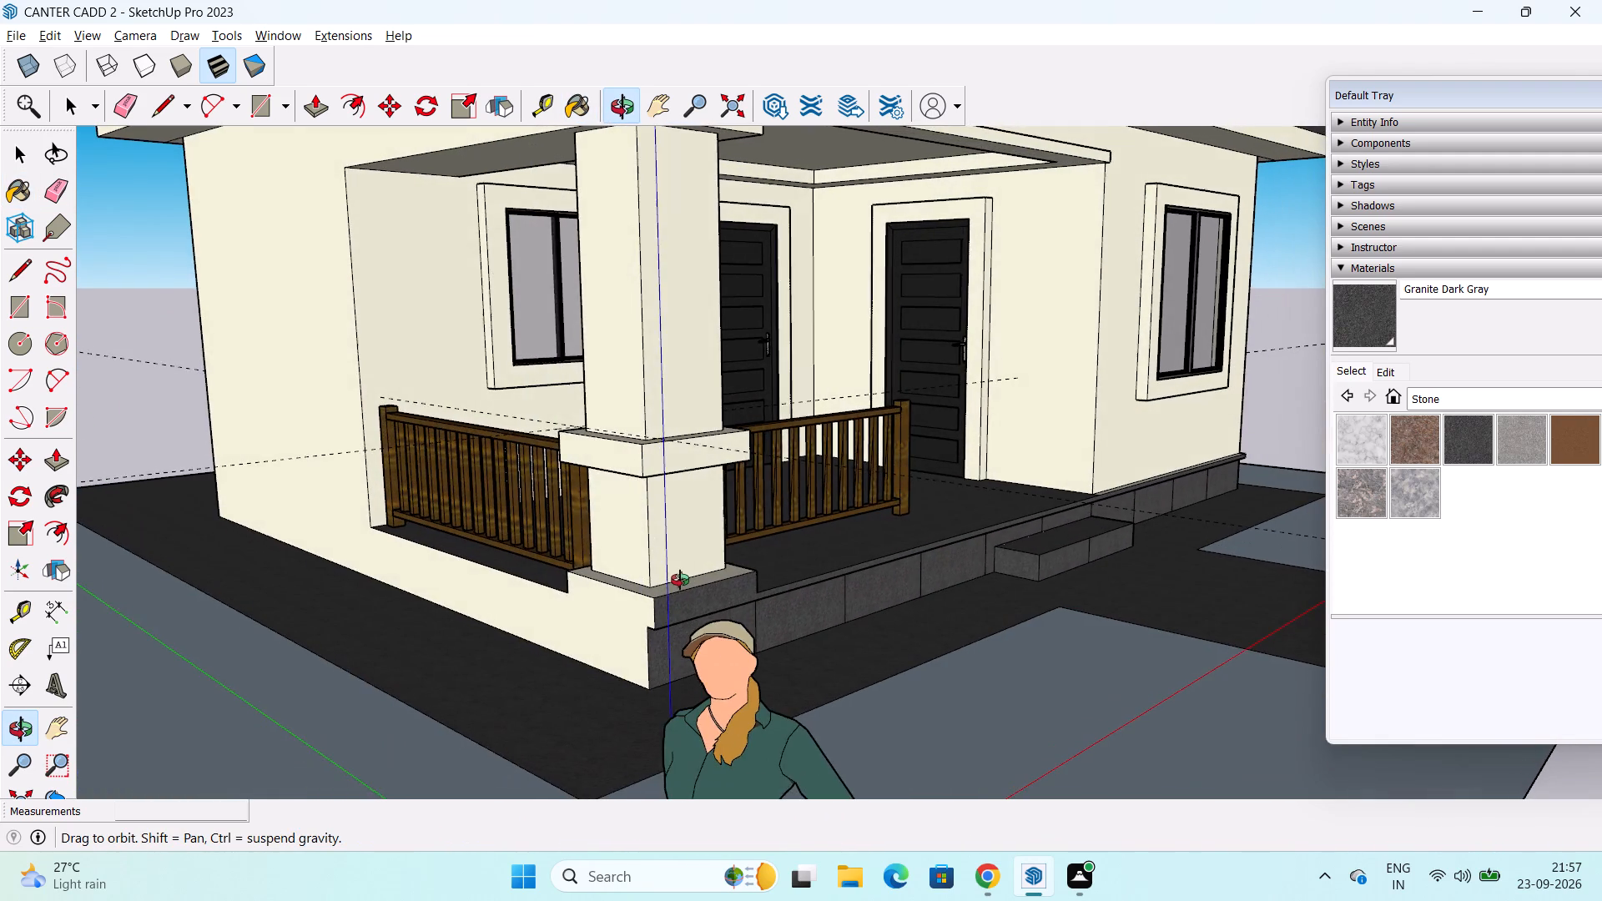
{"action": "middle_click_drag", "start_coordinate": [680, 580], "coordinate": [374, 614]}
{"action": "scroll", "coordinate": [688, 571], "scroll_direction": "down", "scroll_amount": 5}
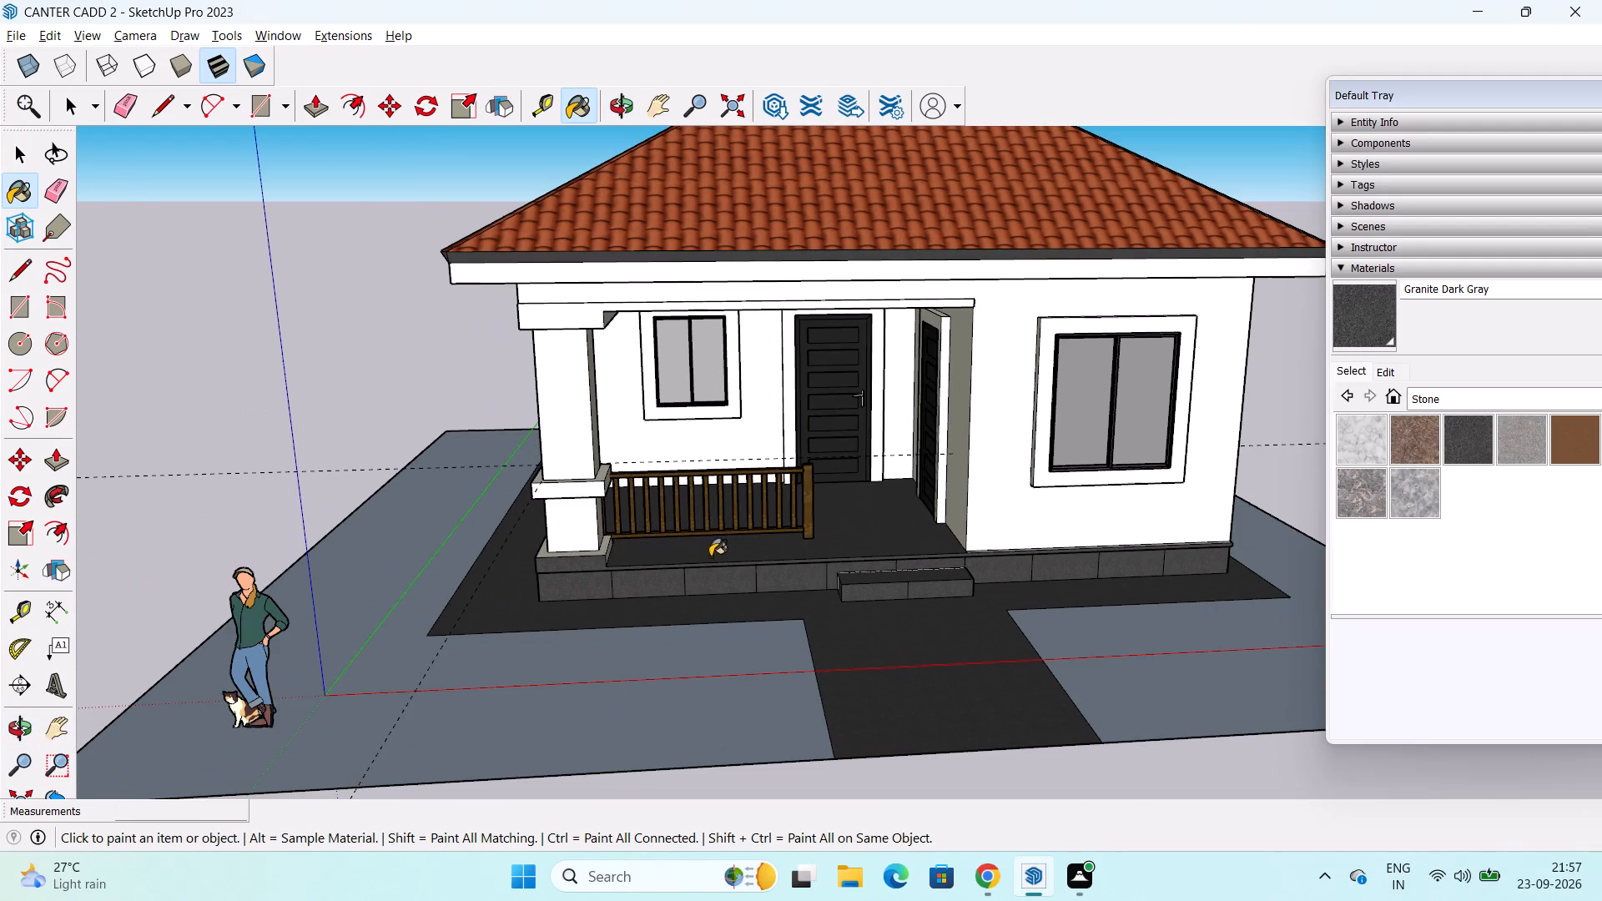
{"action": "middle_click_drag", "start_coordinate": [851, 578], "coordinate": [830, 509]}
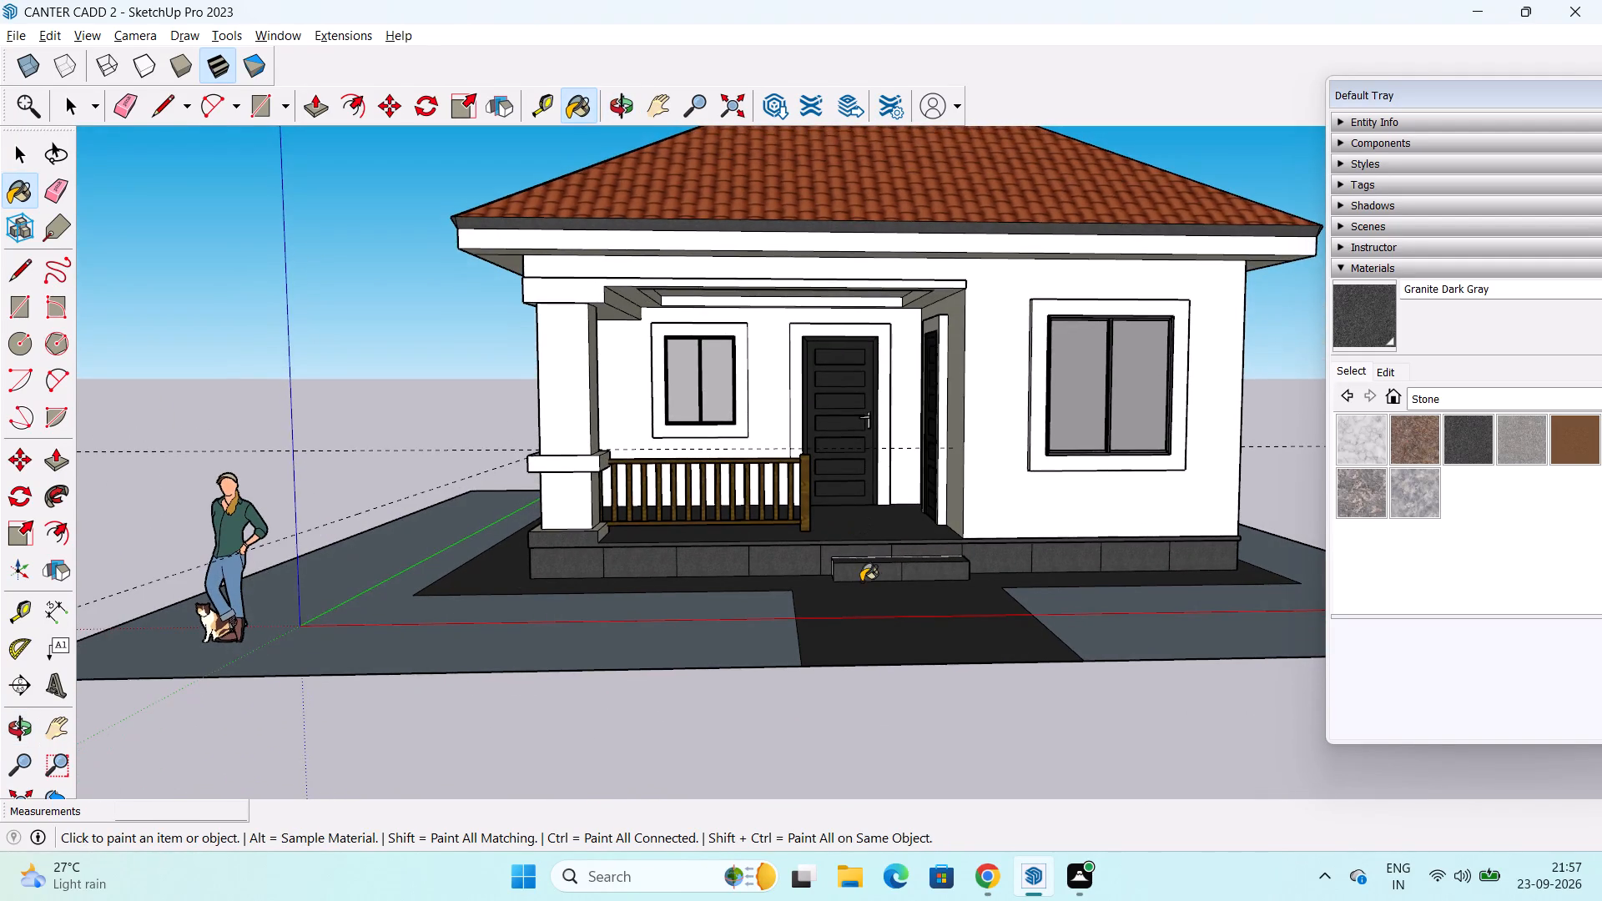
Select the bottom edge of the large-window wall and paint the narrow ledge in front of it with Granite Dark Gray.
{"action": "scroll", "coordinate": [864, 581], "scroll_direction": "up", "scroll_amount": 3}
{"action": "key", "text": "space"}
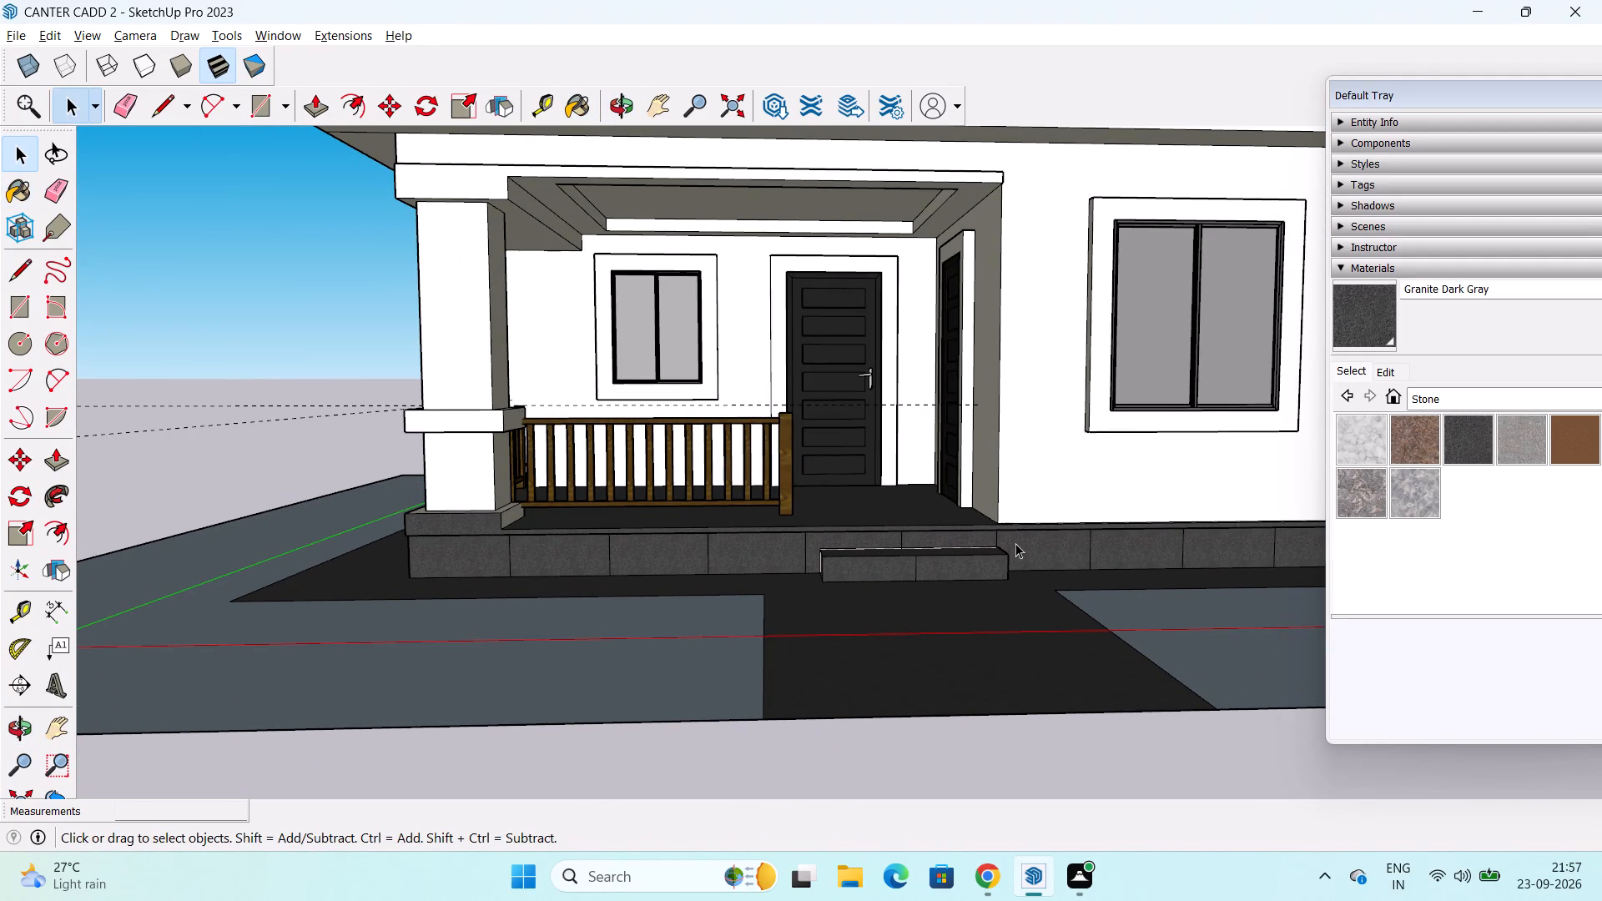
{"action": "middle_click_drag", "start_coordinate": [1015, 543], "coordinate": [824, 592], "text": "shift"}
{"action": "scroll", "coordinate": [883, 590], "scroll_direction": "up", "scroll_amount": 3}
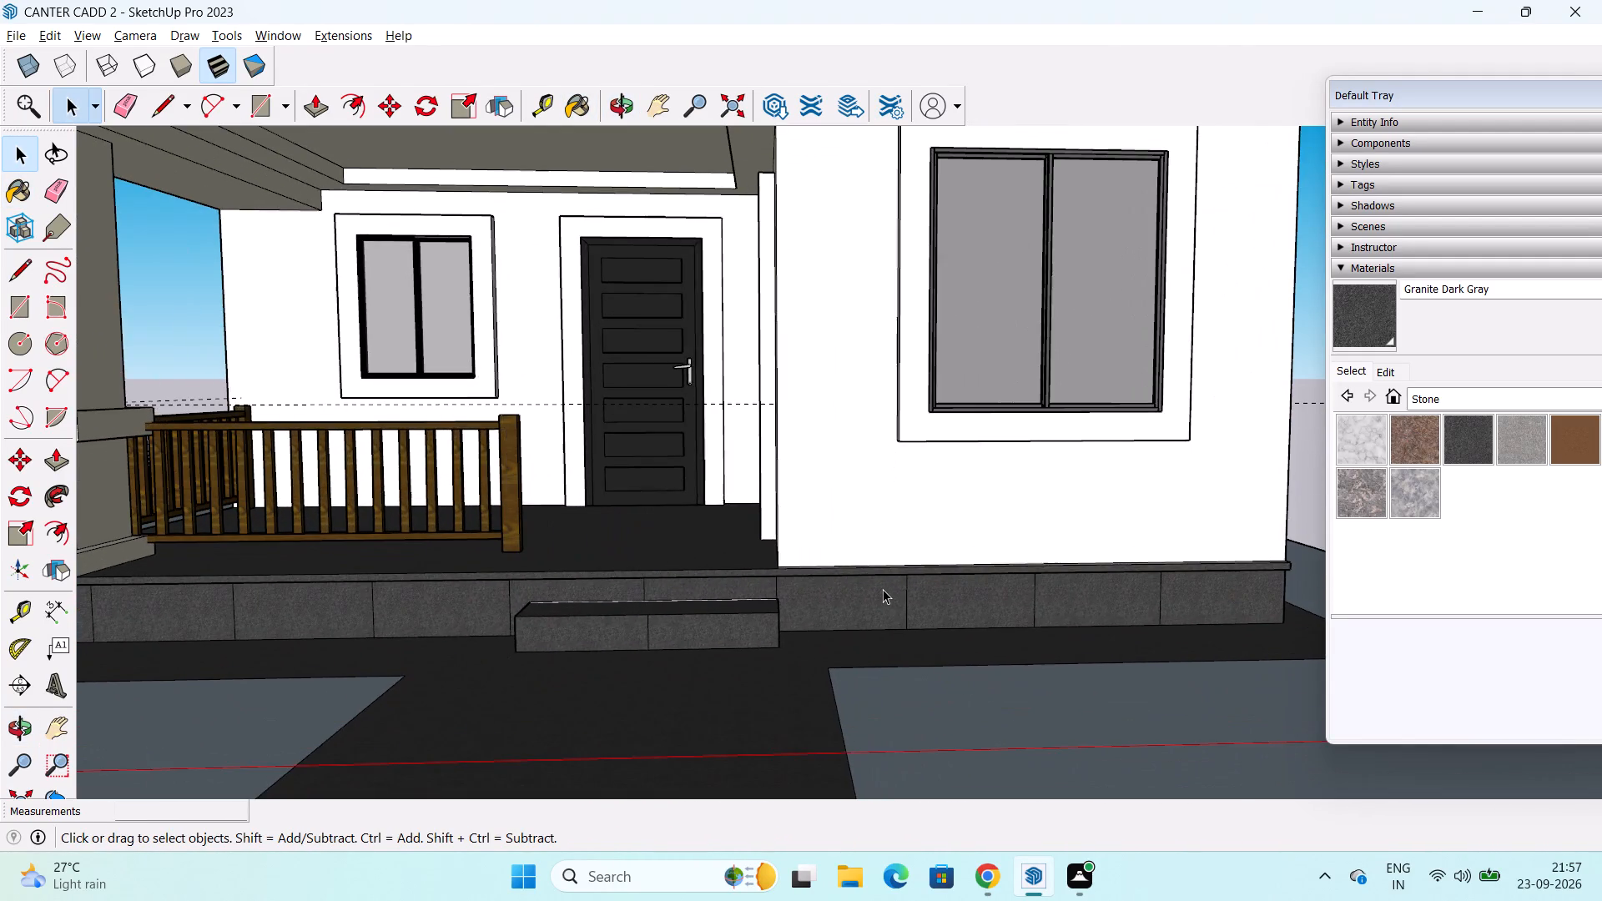
{"action": "middle_click_drag", "start_coordinate": [883, 589], "coordinate": [856, 712]}
{"action": "scroll", "coordinate": [870, 634], "scroll_direction": "up", "scroll_amount": 2}
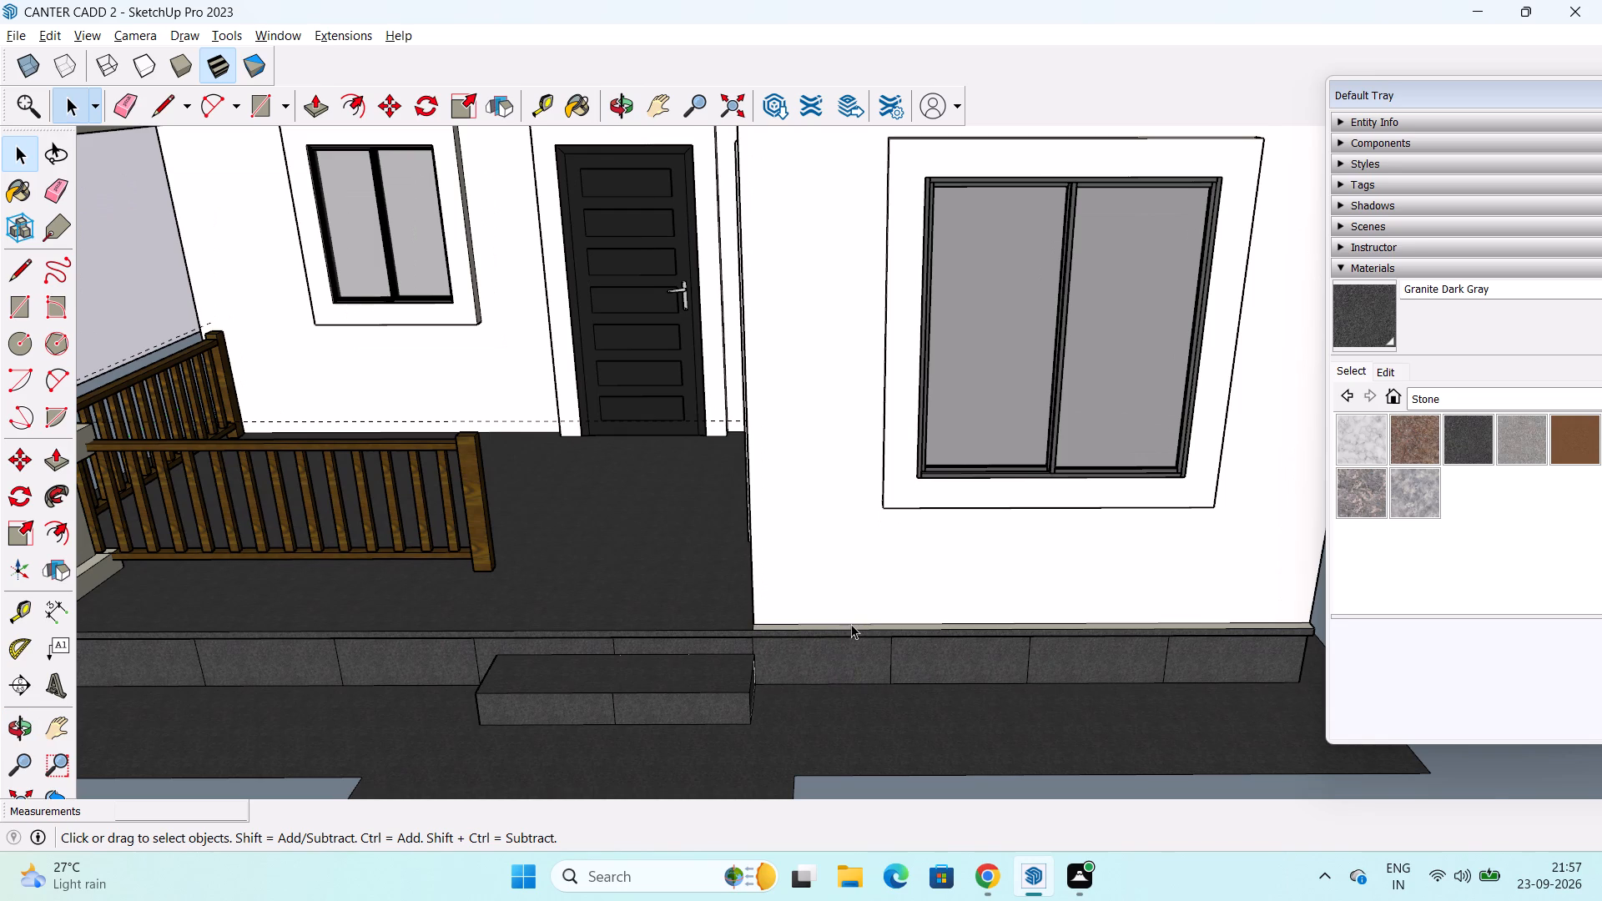
{"action": "left_click", "coordinate": [851, 624]}
{"action": "middle_click_drag", "start_coordinate": [850, 624], "coordinate": [831, 727]}
{"action": "scroll", "coordinate": [829, 695], "scroll_direction": "up", "scroll_amount": 4}
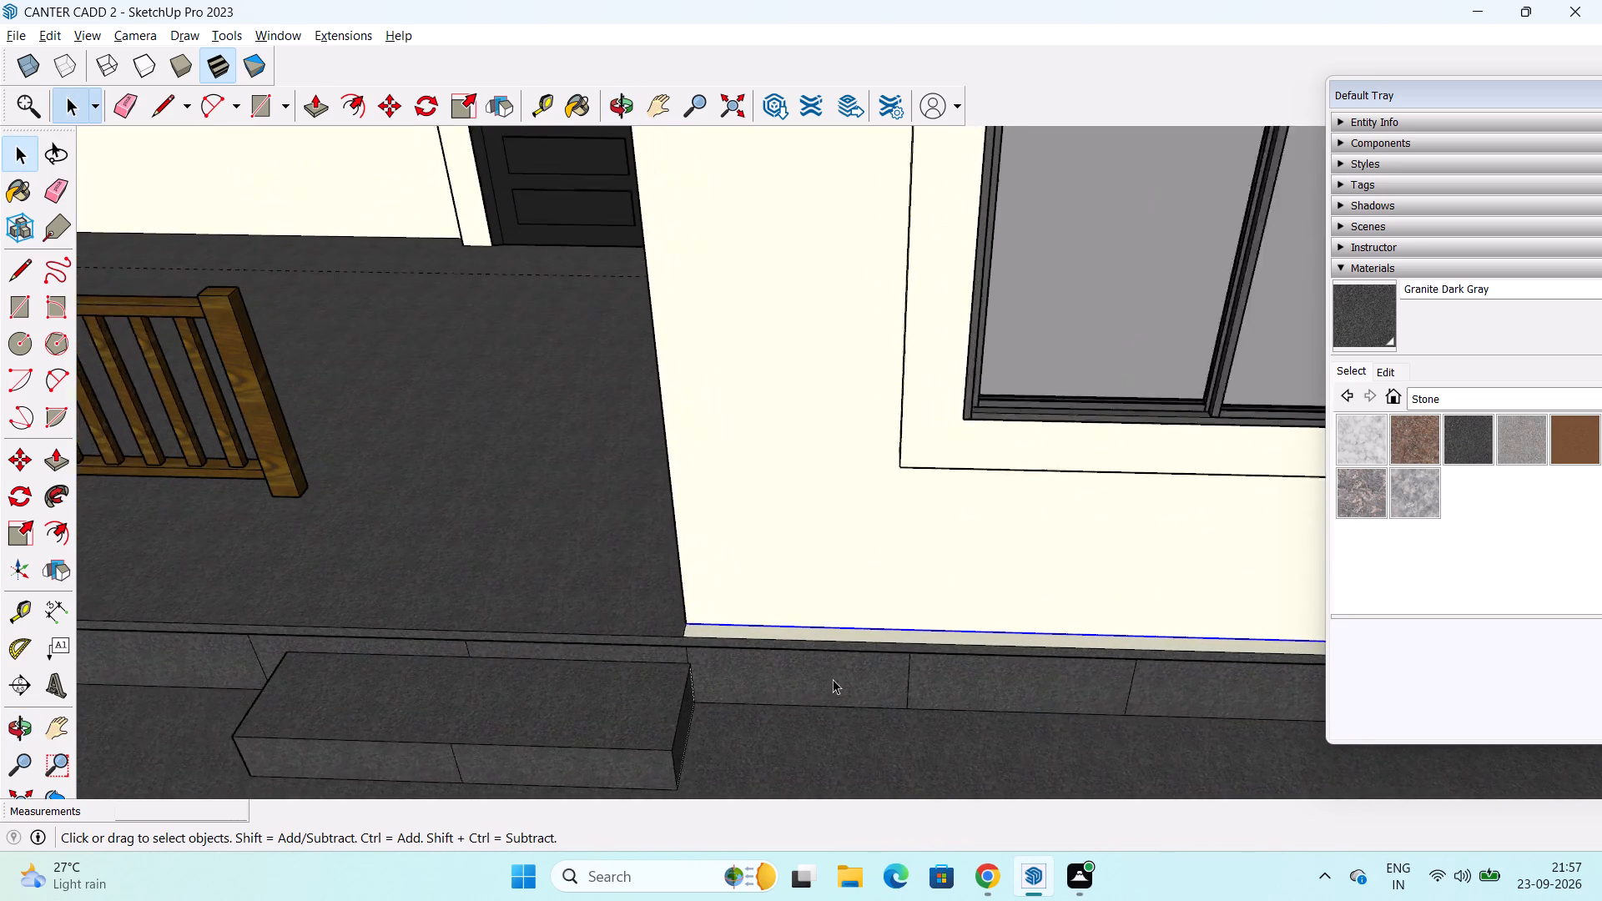
{"action": "scroll", "coordinate": [833, 679], "scroll_direction": "up", "scroll_amount": 1}
{"action": "left_click", "coordinate": [1361, 311]}
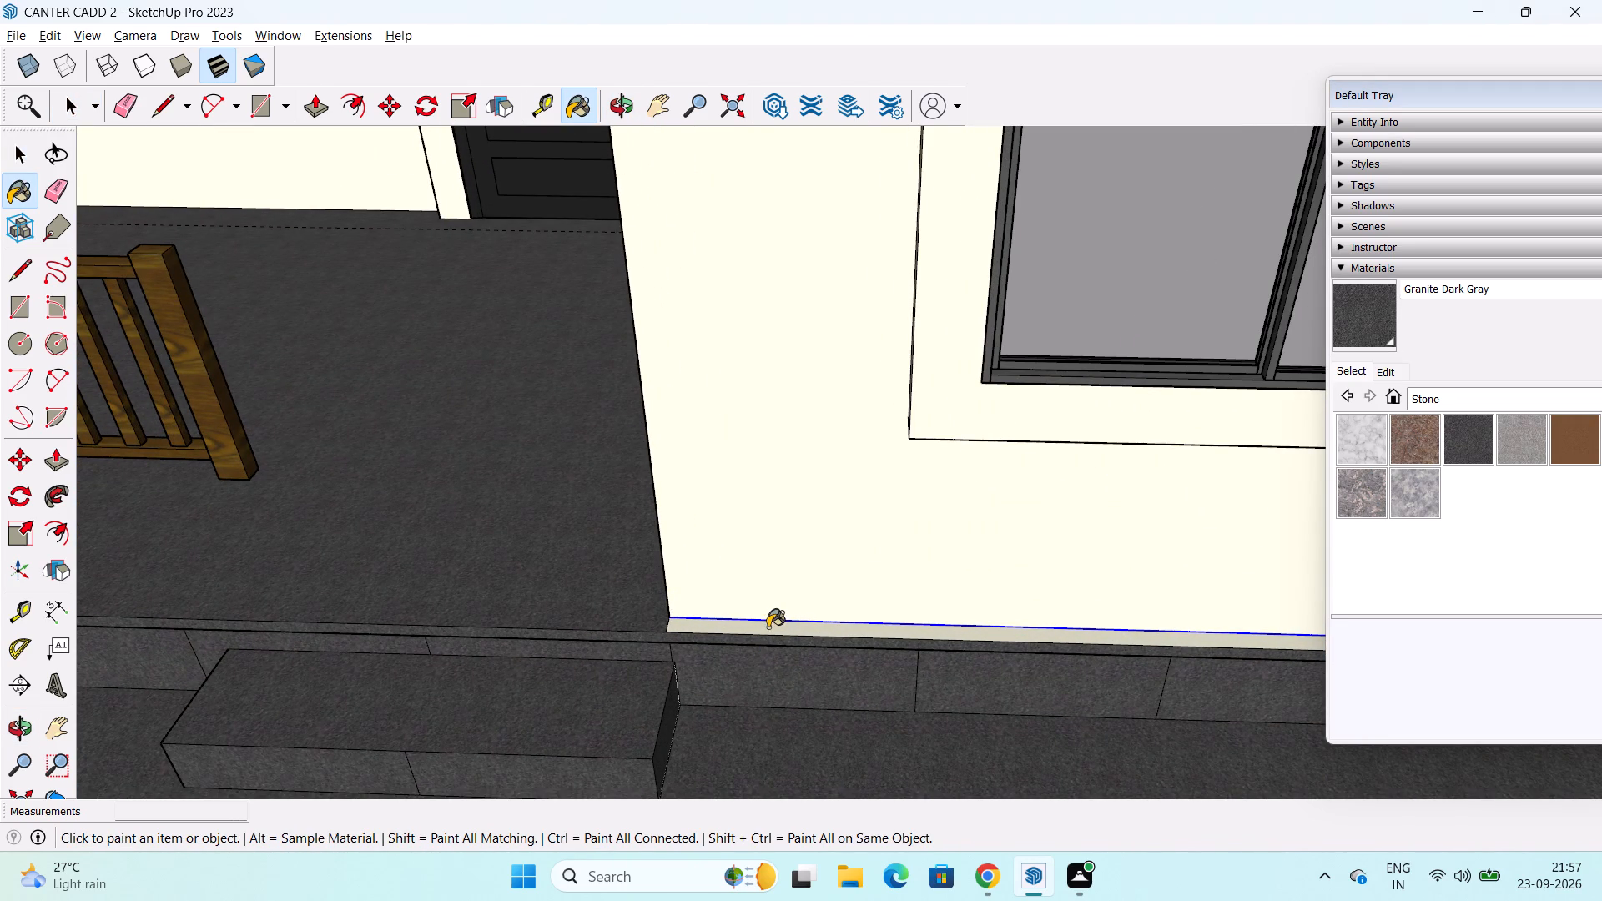
{"action": "left_click", "coordinate": [768, 627]}
Copy the bottom edge of the large-window wall straight up the wall by 6".
{"action": "key", "text": "space"}
{"action": "type", "text": "m"}
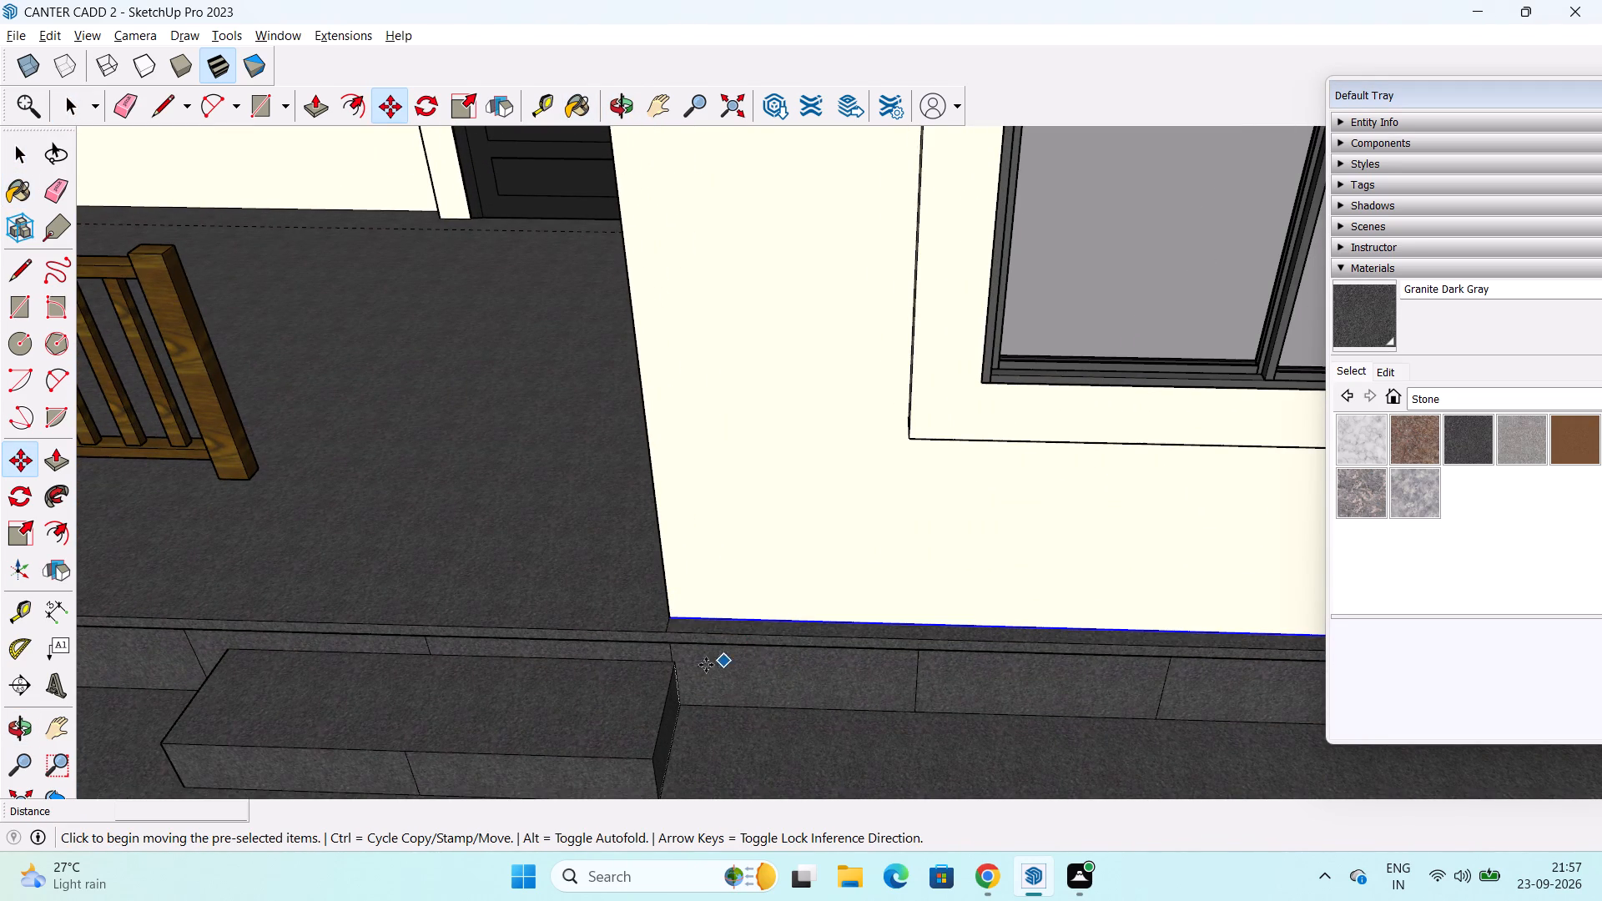
{"action": "left_click", "coordinate": [666, 617]}
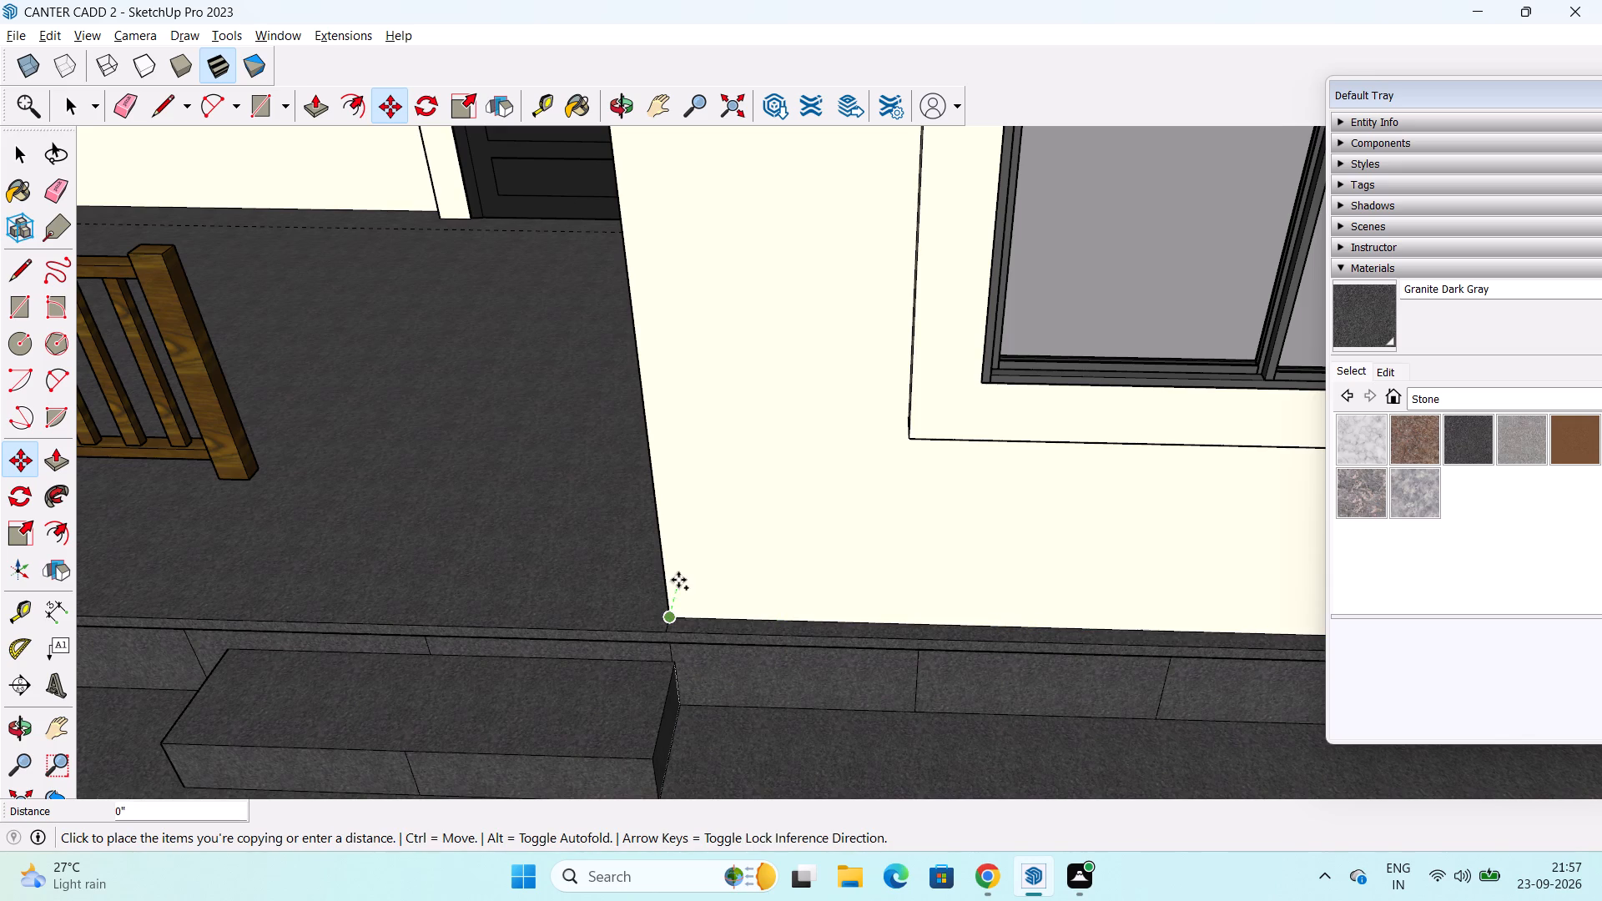
{"action": "middle_click_drag", "start_coordinate": [661, 587], "coordinate": [707, 478]}
{"action": "scroll", "coordinate": [707, 476], "scroll_direction": "down", "scroll_amount": 1}
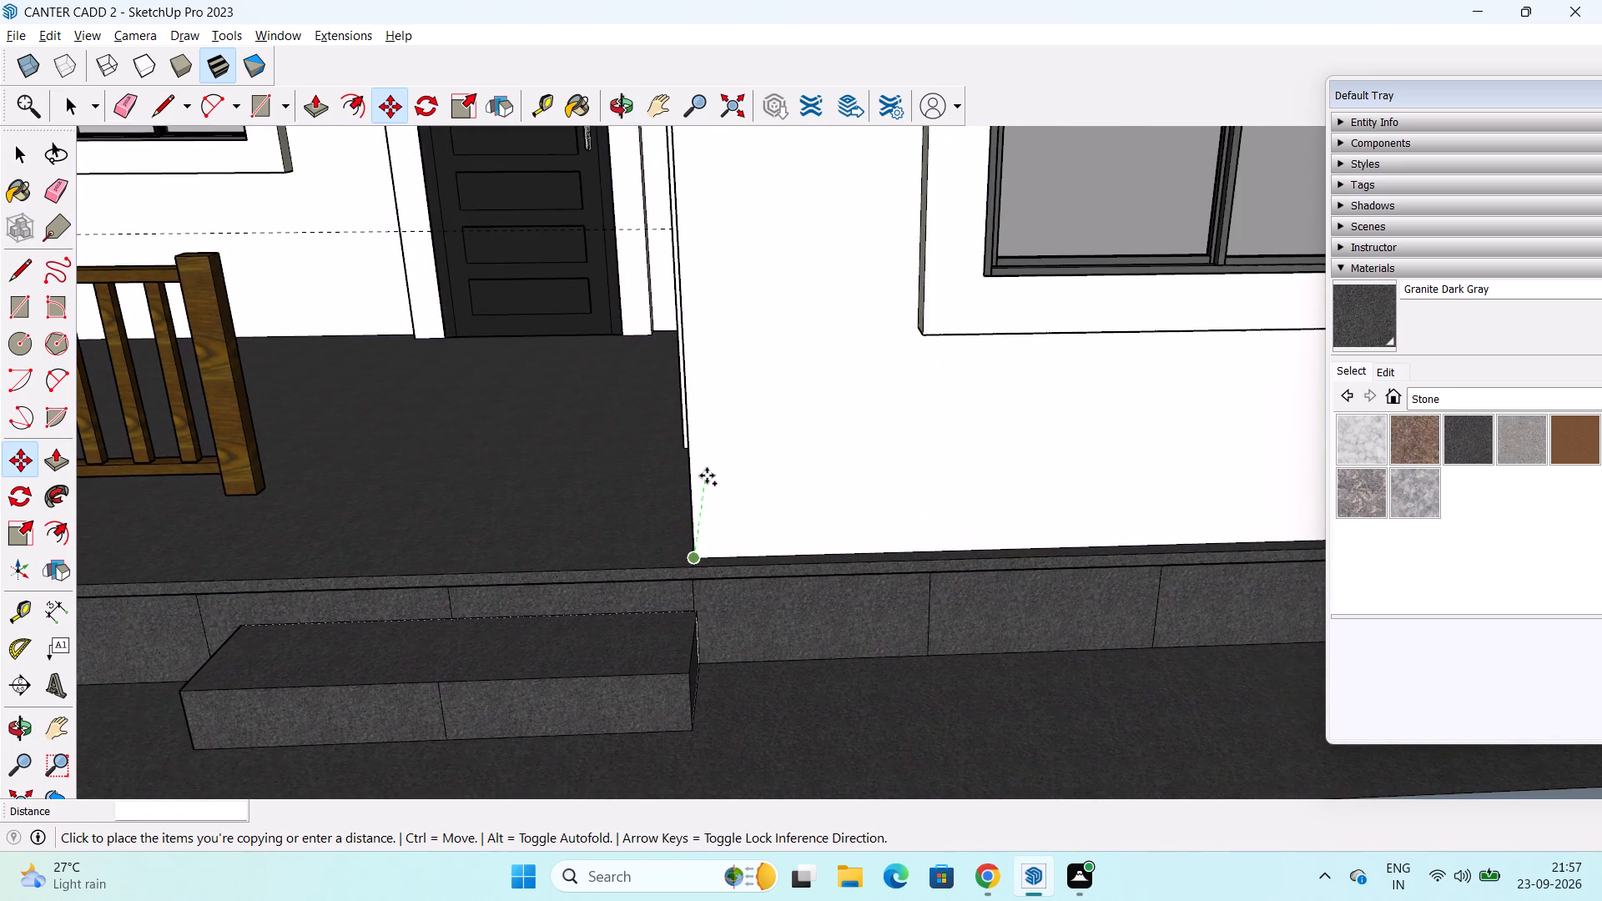
{"action": "scroll", "coordinate": [707, 476], "scroll_direction": "down", "scroll_amount": 3}
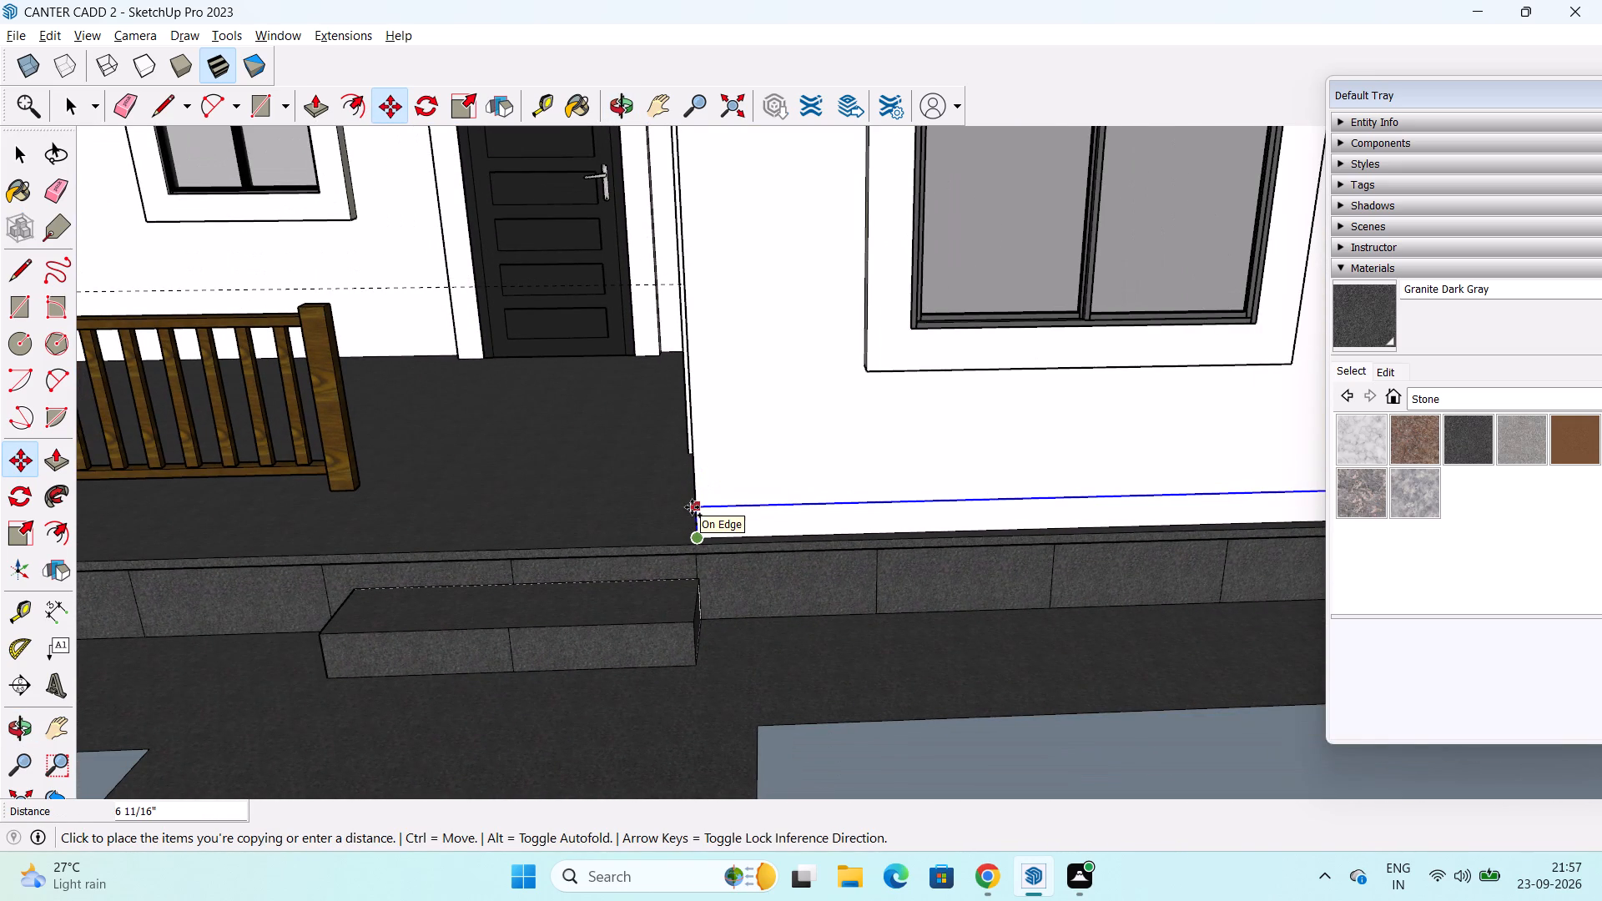
{"action": "scroll", "coordinate": [692, 507], "scroll_direction": "down", "scroll_amount": 4}
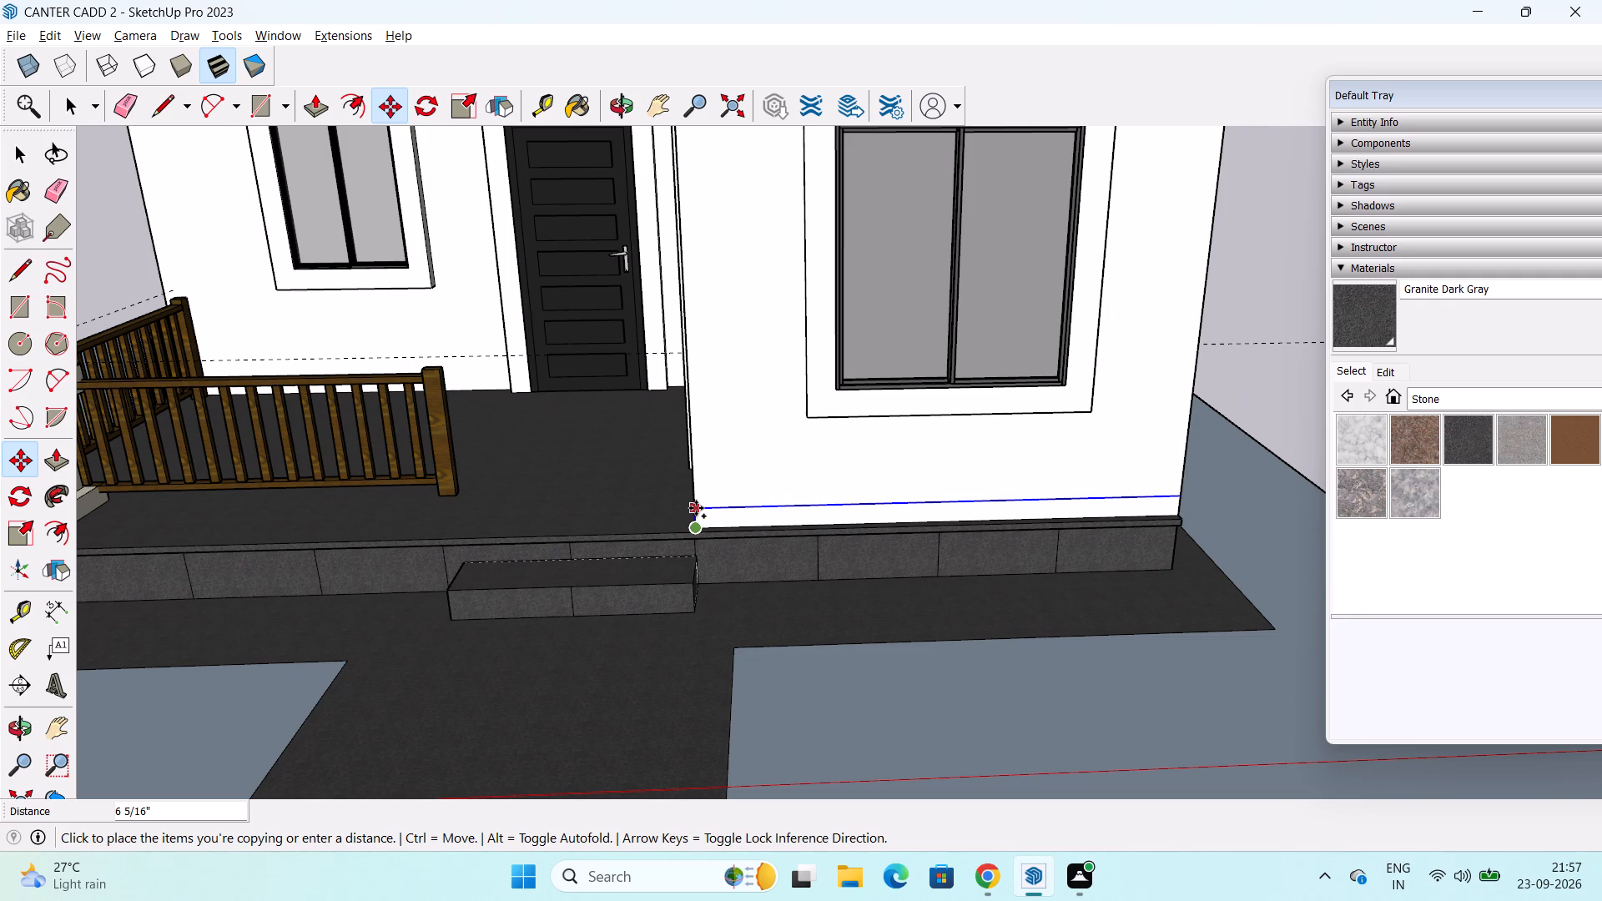
{"action": "key", "text": "6"}
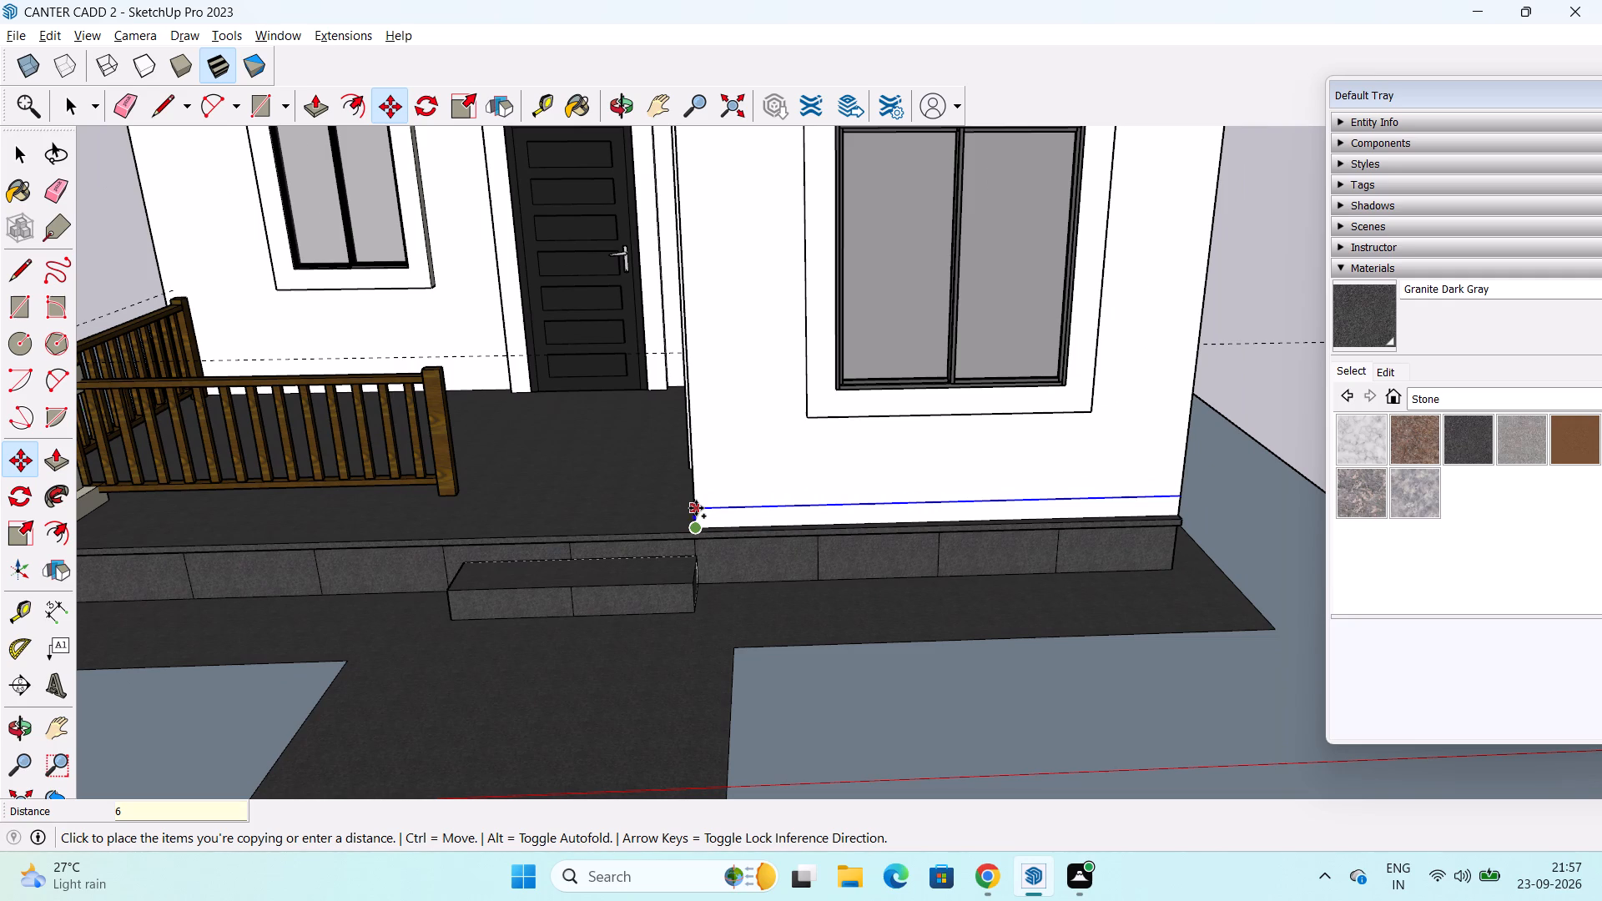
{"action": "key", "text": "shift+quotedbl"}
{"action": "key", "text": "Return"}
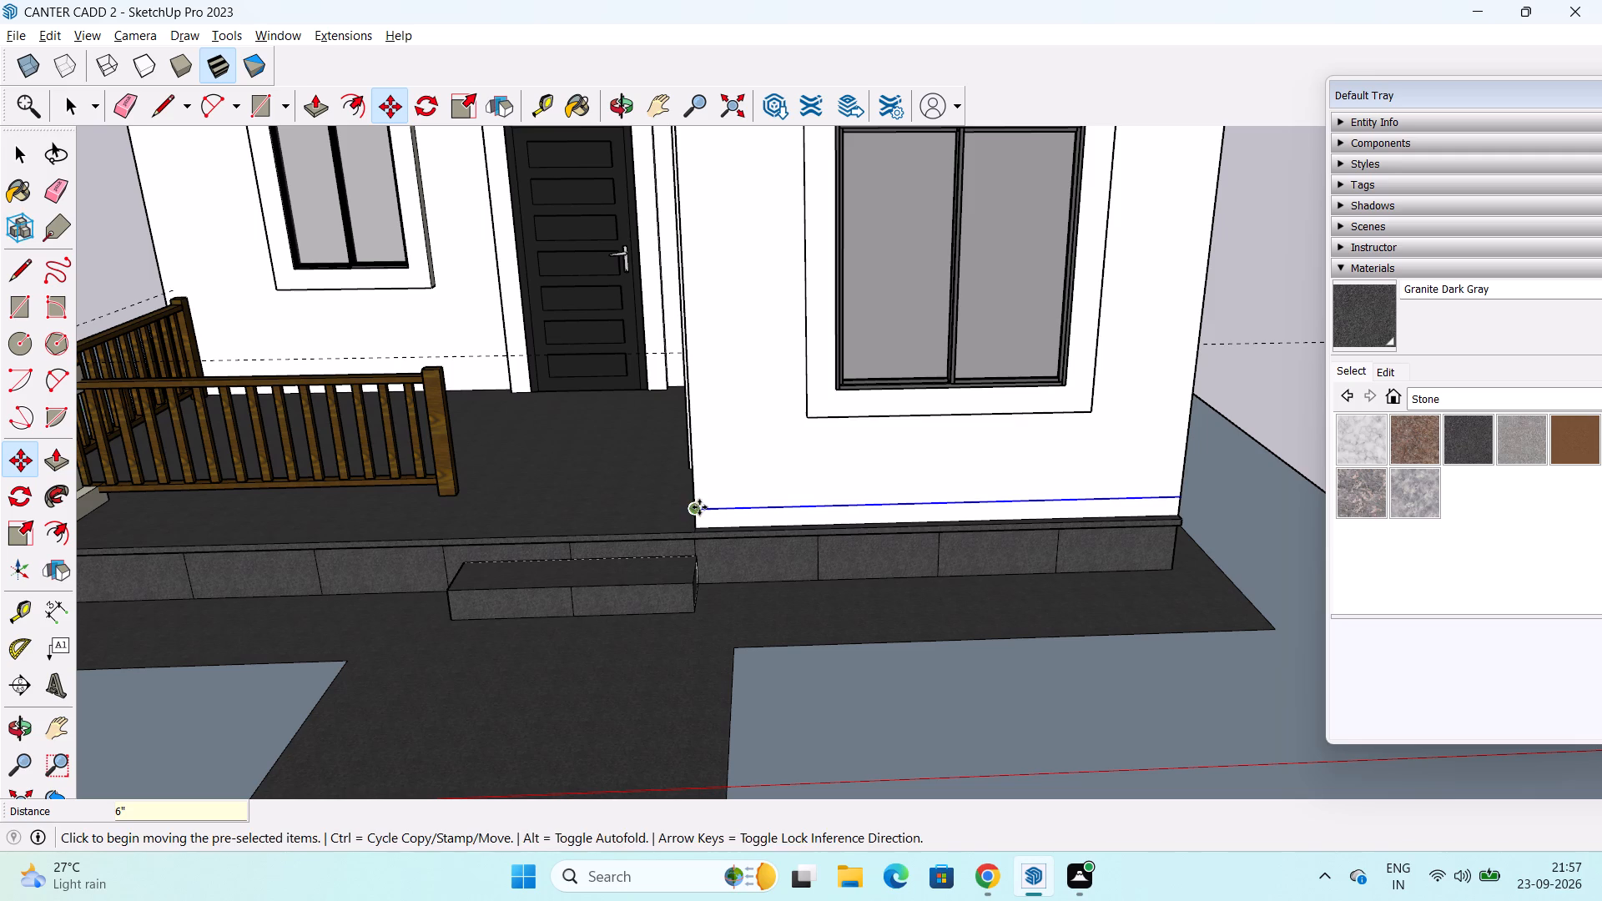
{"action": "key", "text": "space"}
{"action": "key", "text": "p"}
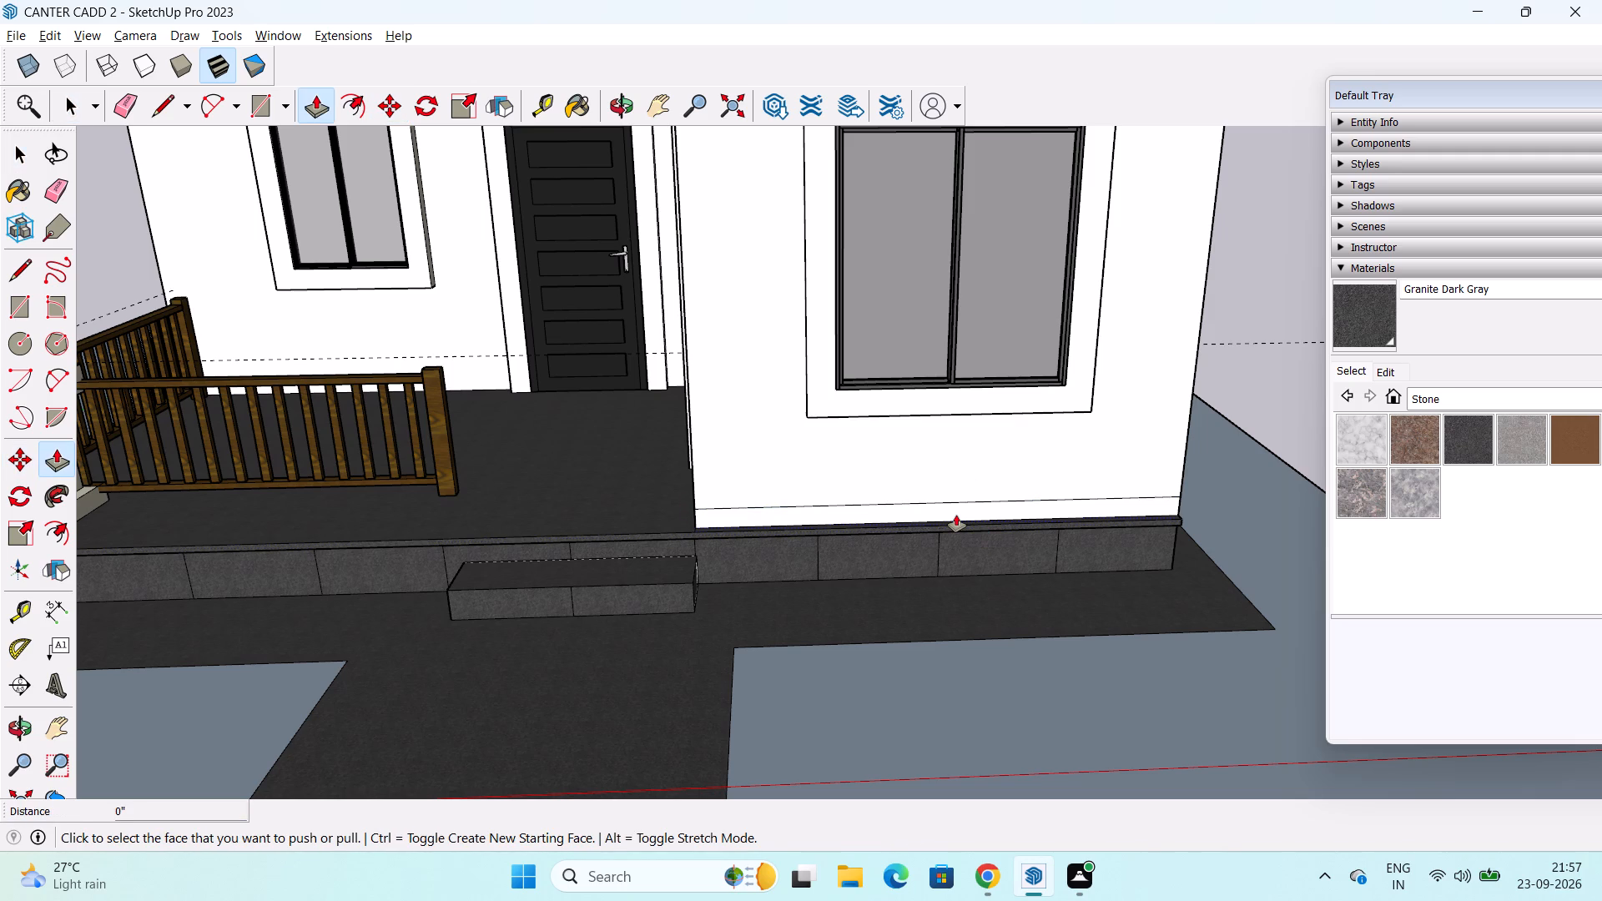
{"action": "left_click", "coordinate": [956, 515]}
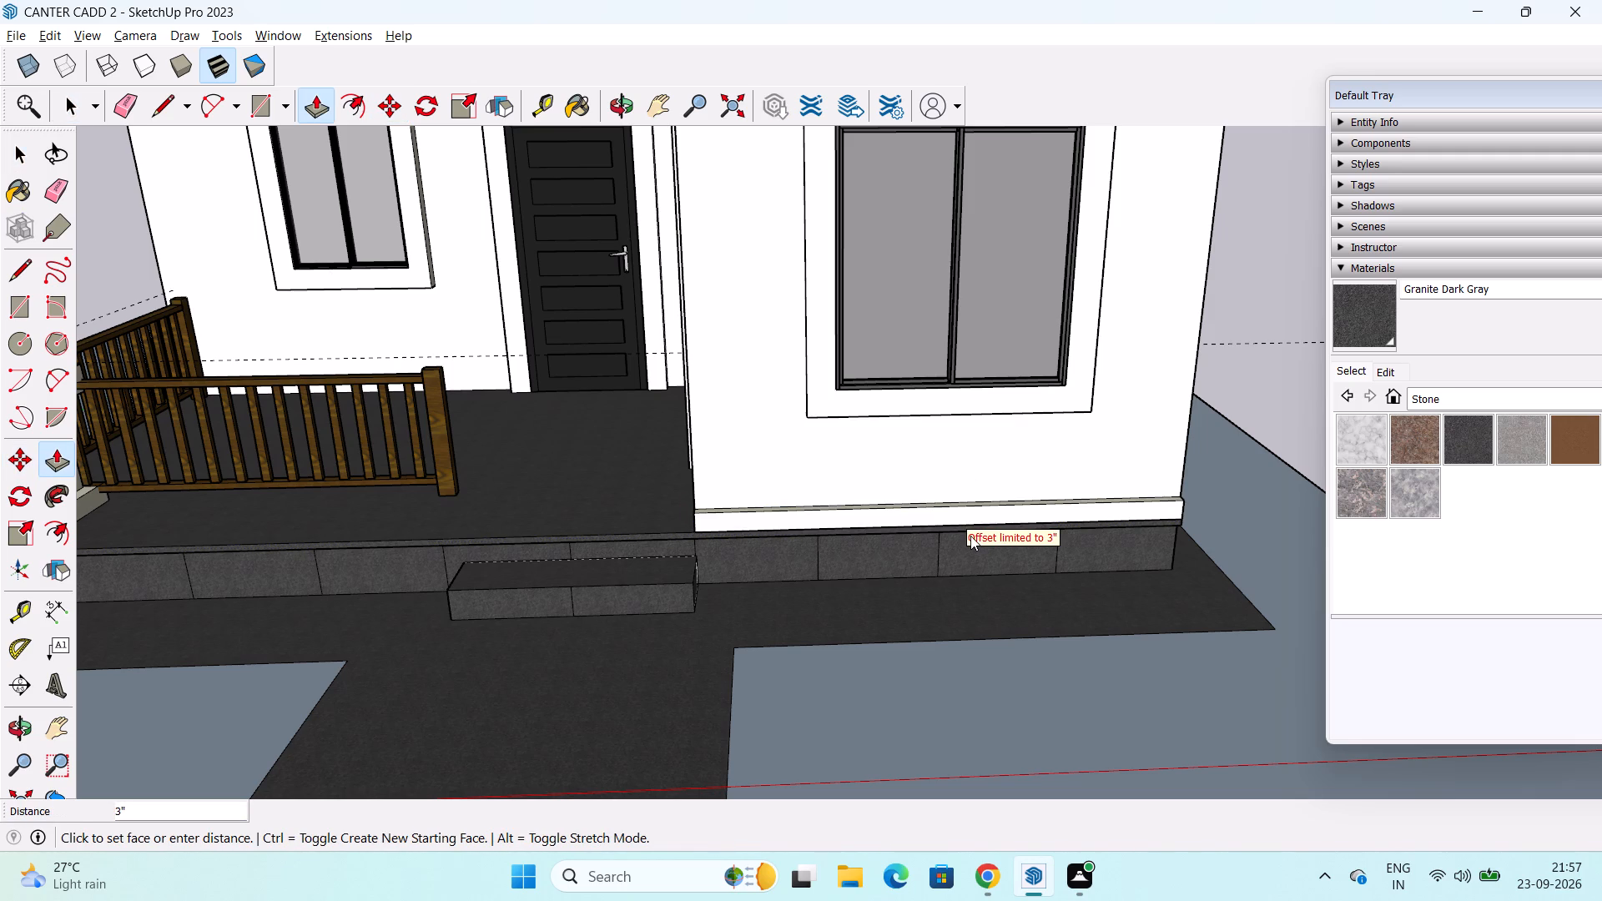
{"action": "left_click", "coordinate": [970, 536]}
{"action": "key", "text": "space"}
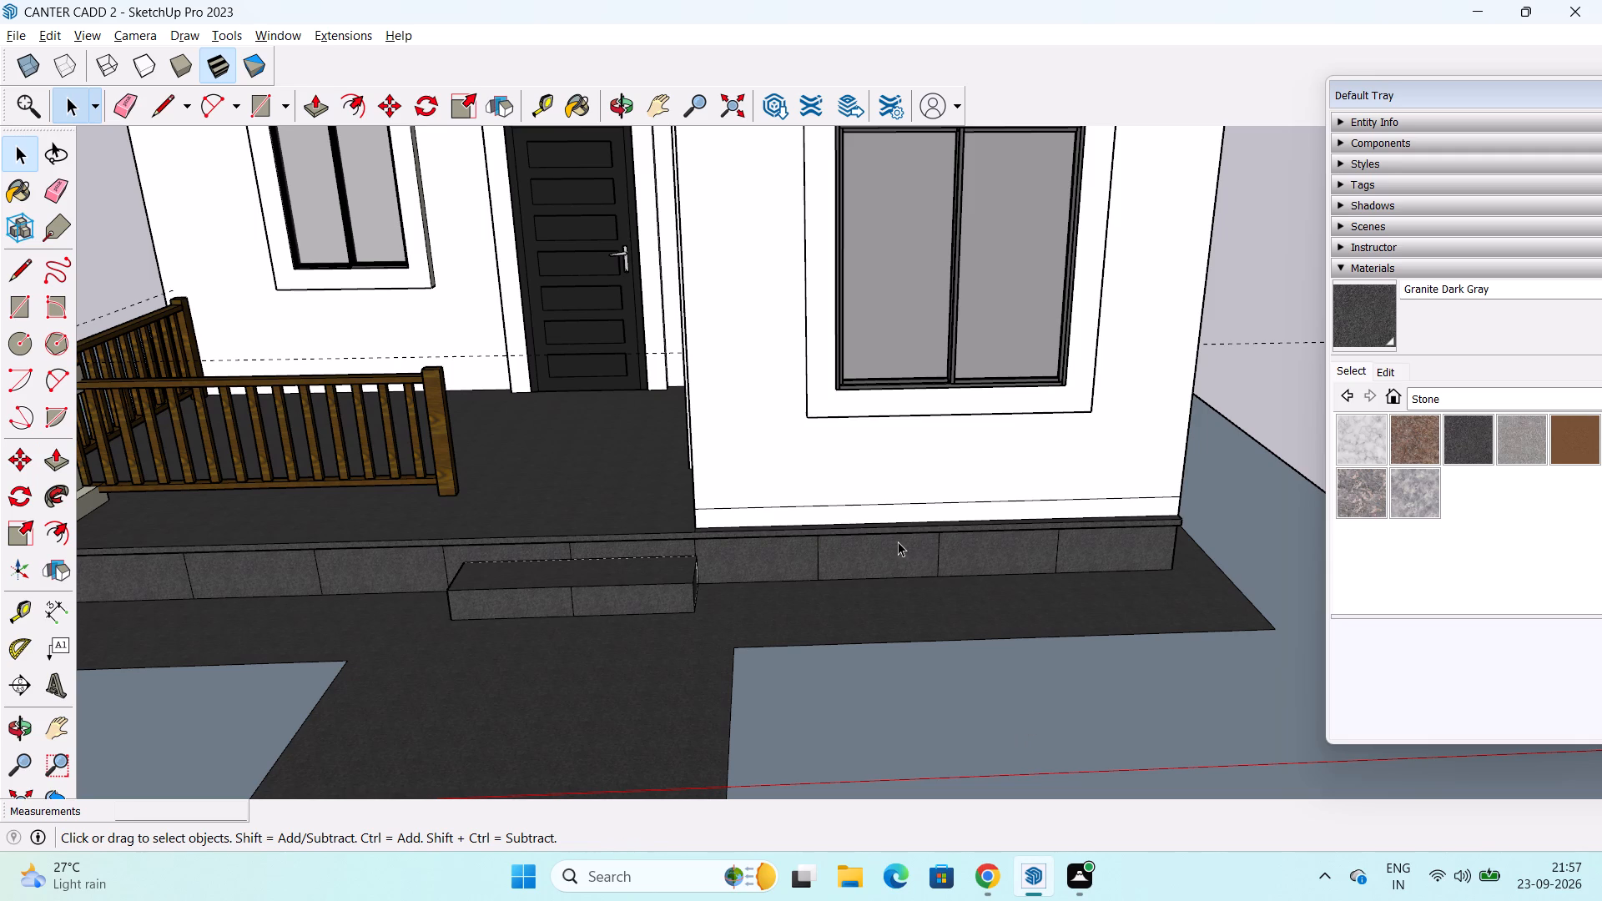
Push/Pull the narrow strip along the bottom of the large-window wall outward by 3".
{"action": "key", "text": "p"}
{"action": "left_click", "coordinate": [861, 516]}
{"action": "left_click", "coordinate": [794, 525]}
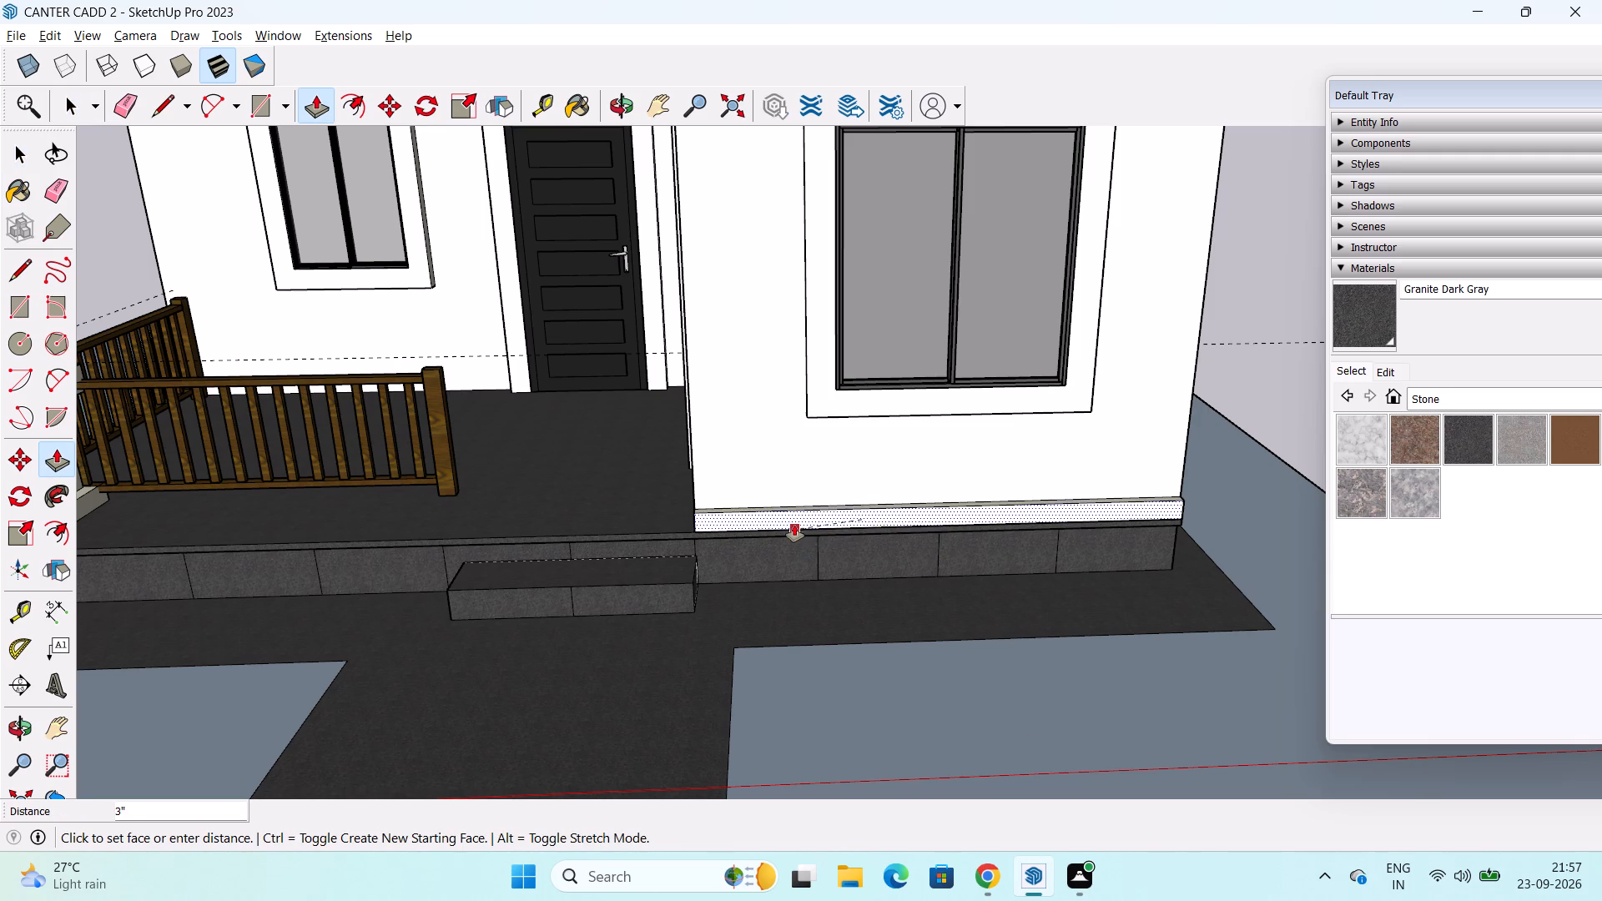
{"action": "key", "text": "space"}
Open the list of material collections and browse it for a category other than Stone.
{"action": "scroll", "coordinate": [896, 688], "scroll_direction": "down", "scroll_amount": 3}
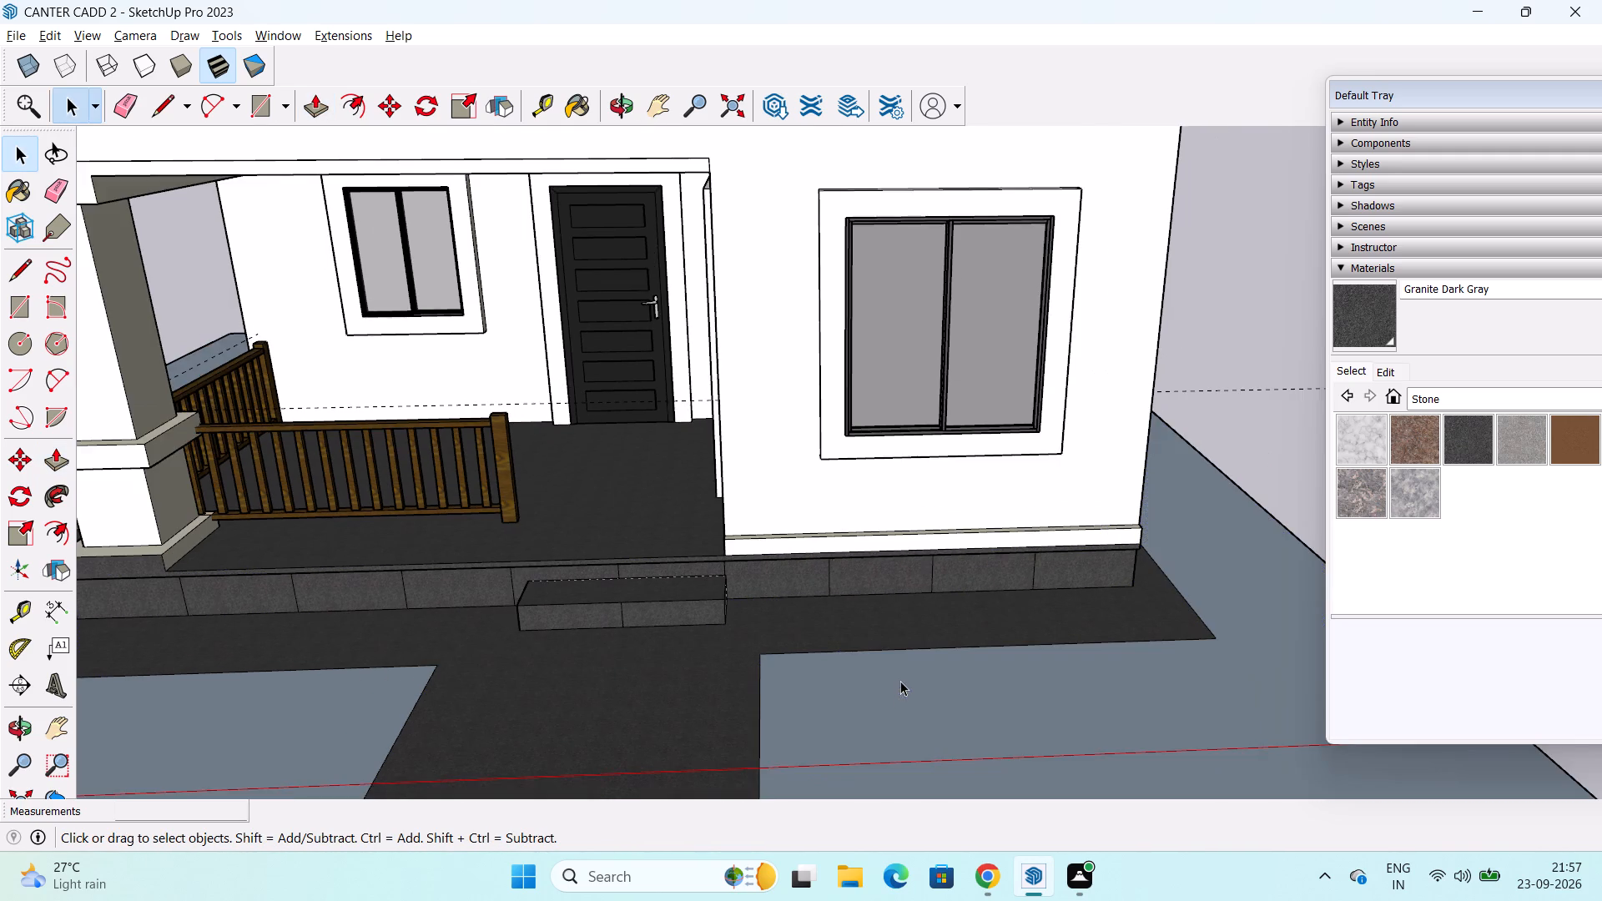
{"action": "middle_click_drag", "start_coordinate": [902, 678], "coordinate": [598, 624]}
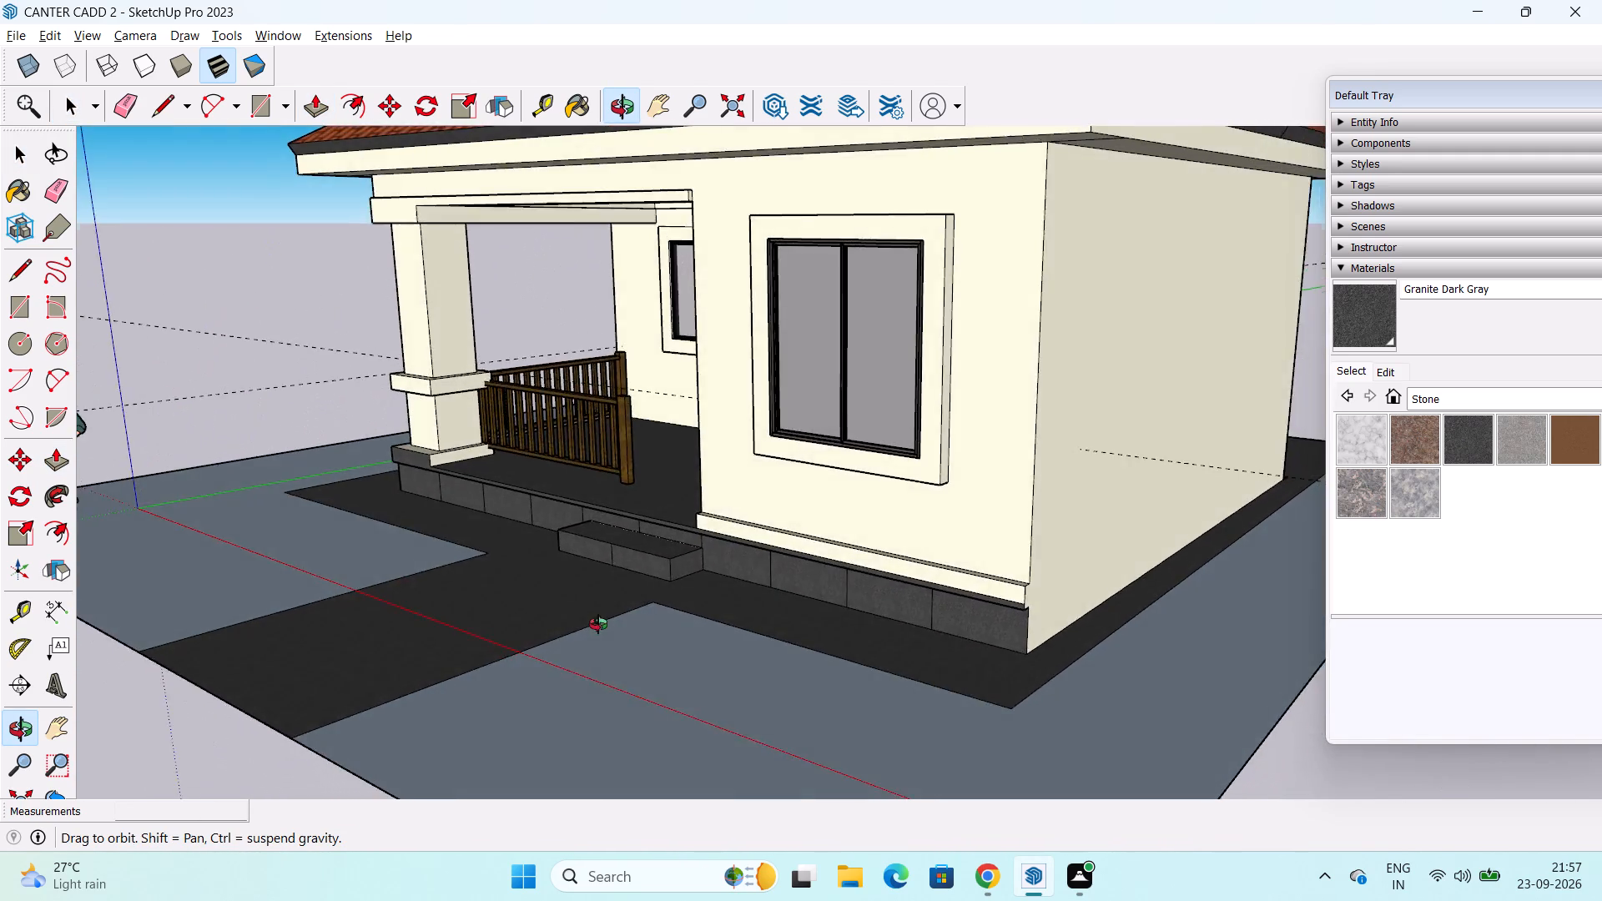
{"action": "middle_click_drag", "start_coordinate": [598, 624], "coordinate": [531, 544]}
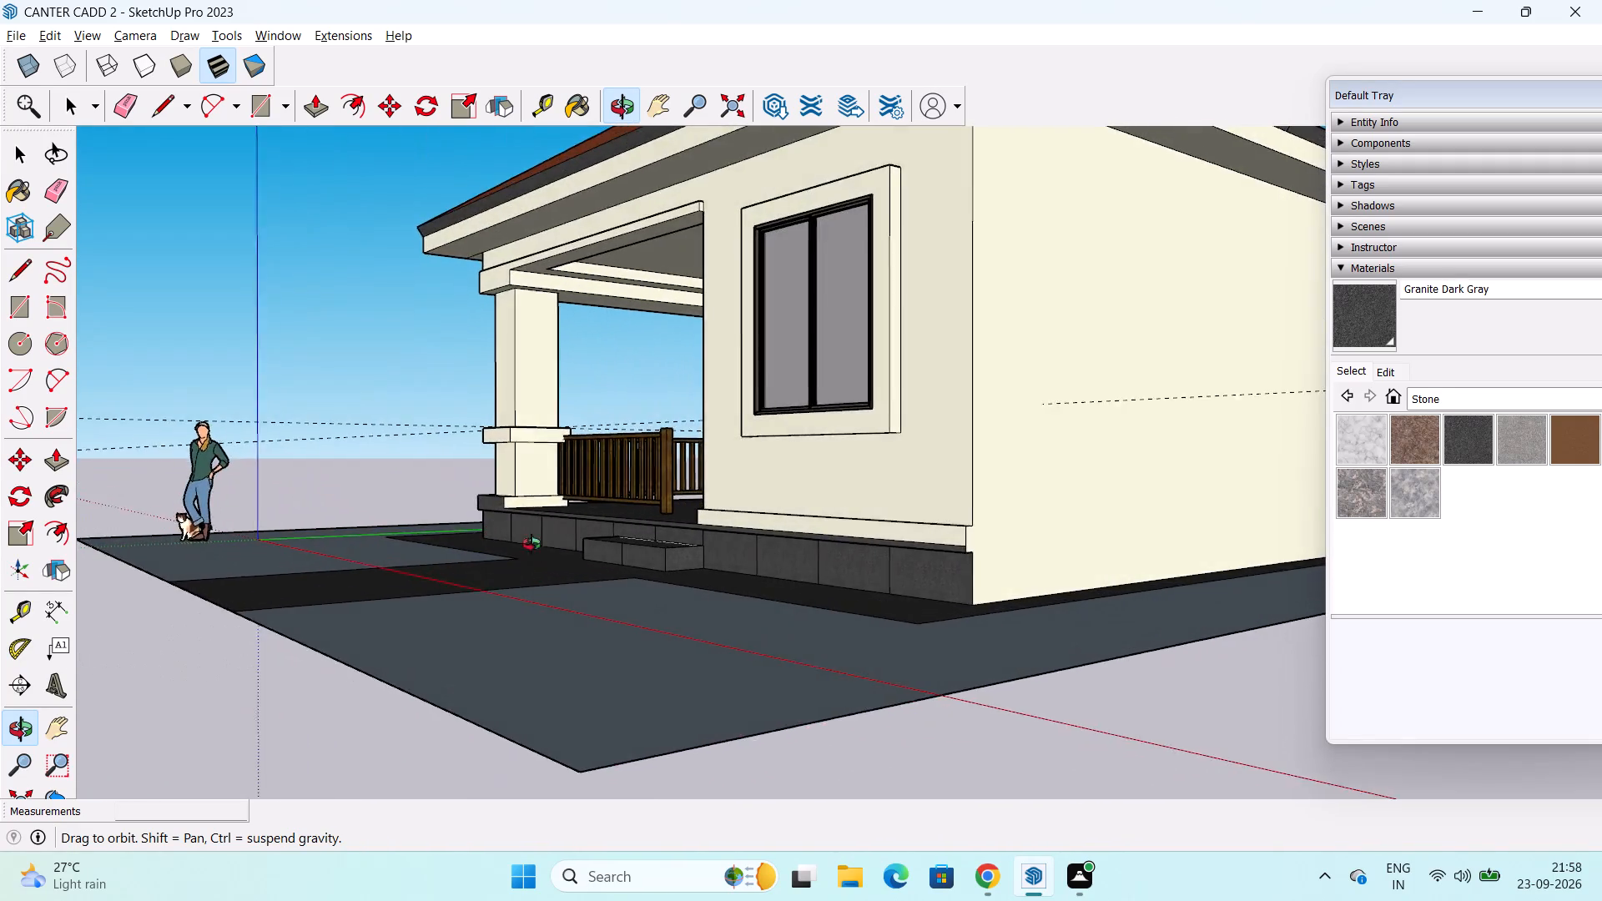
{"action": "middle_click_drag", "start_coordinate": [531, 544], "coordinate": [832, 636]}
{"action": "scroll", "coordinate": [832, 636], "scroll_direction": "down", "scroll_amount": 3}
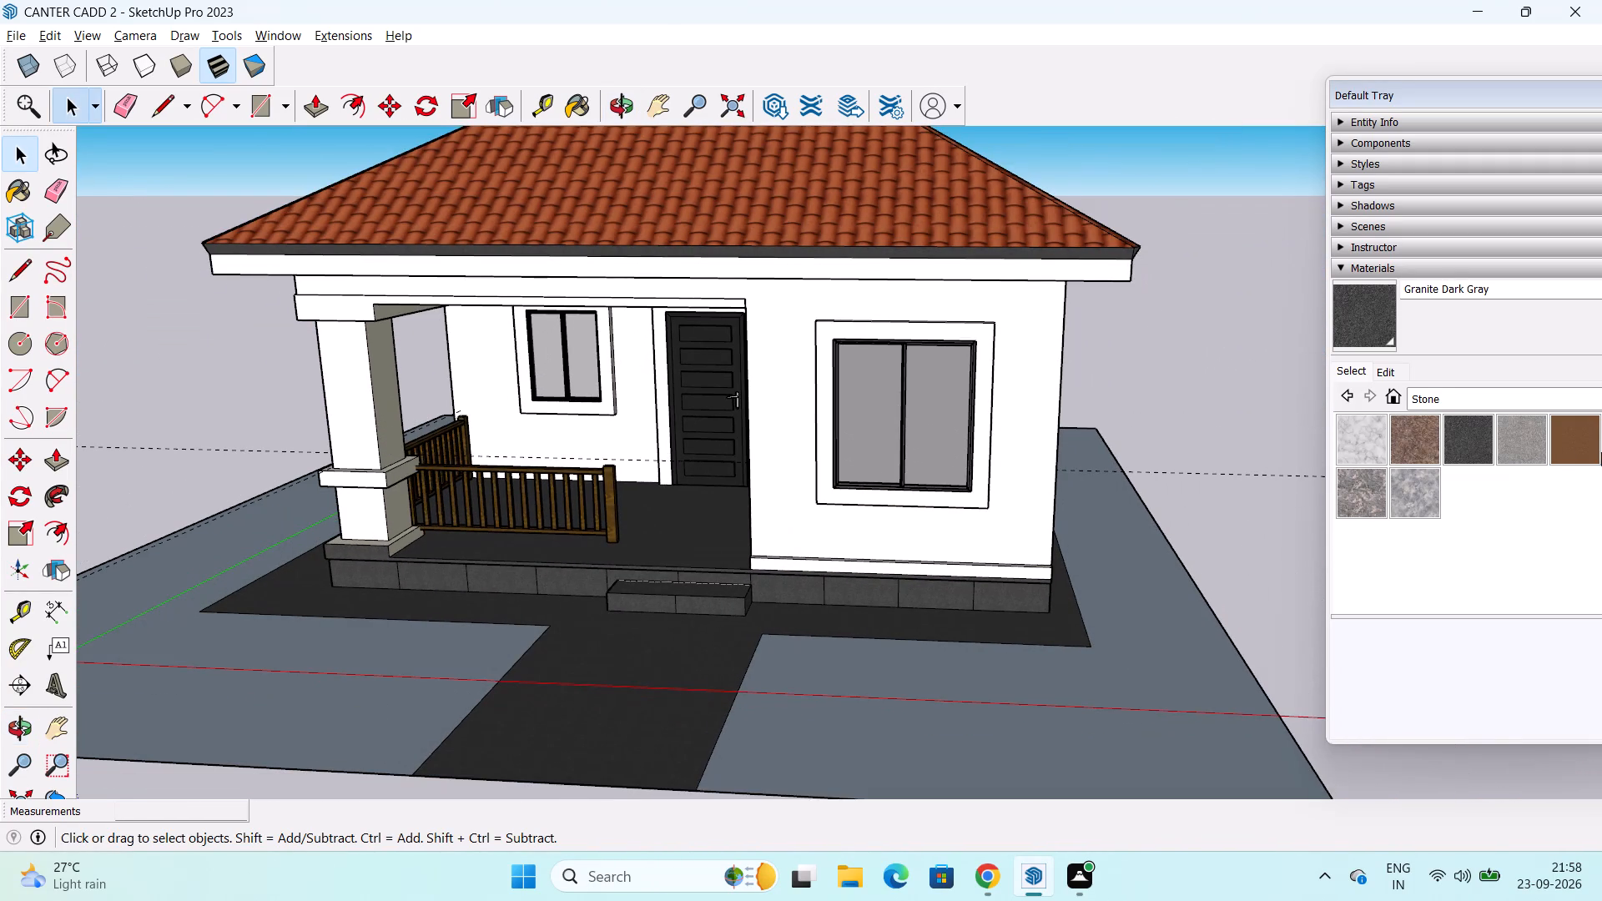
{"action": "left_click", "coordinate": [1546, 400]}
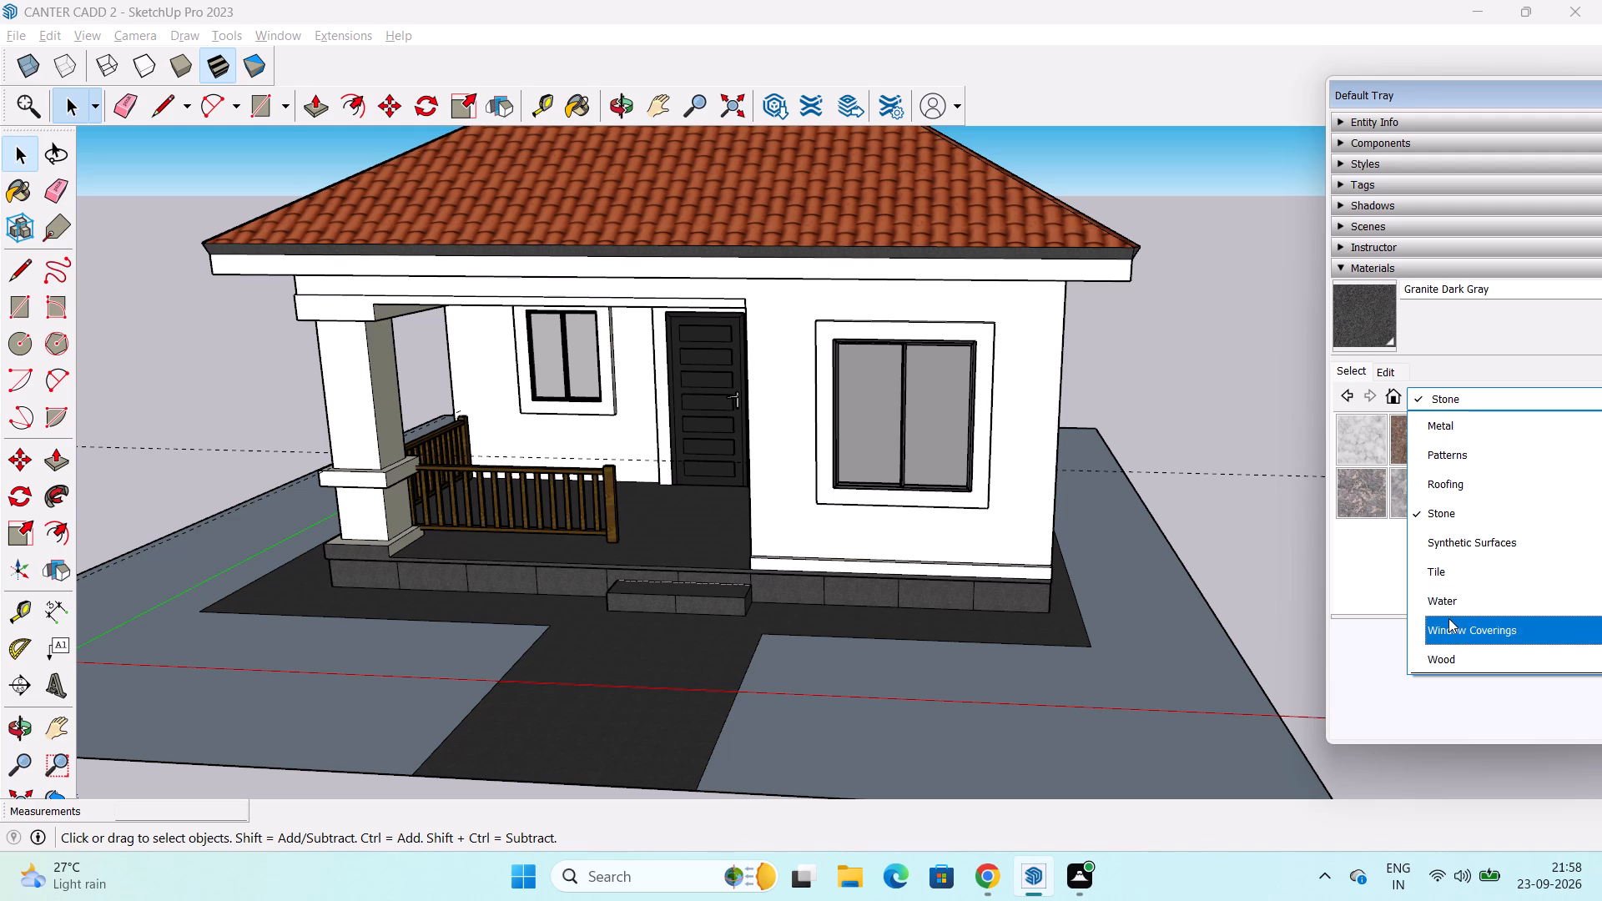
{"action": "scroll", "coordinate": [1480, 599], "scroll_direction": "down", "scroll_amount": 2}
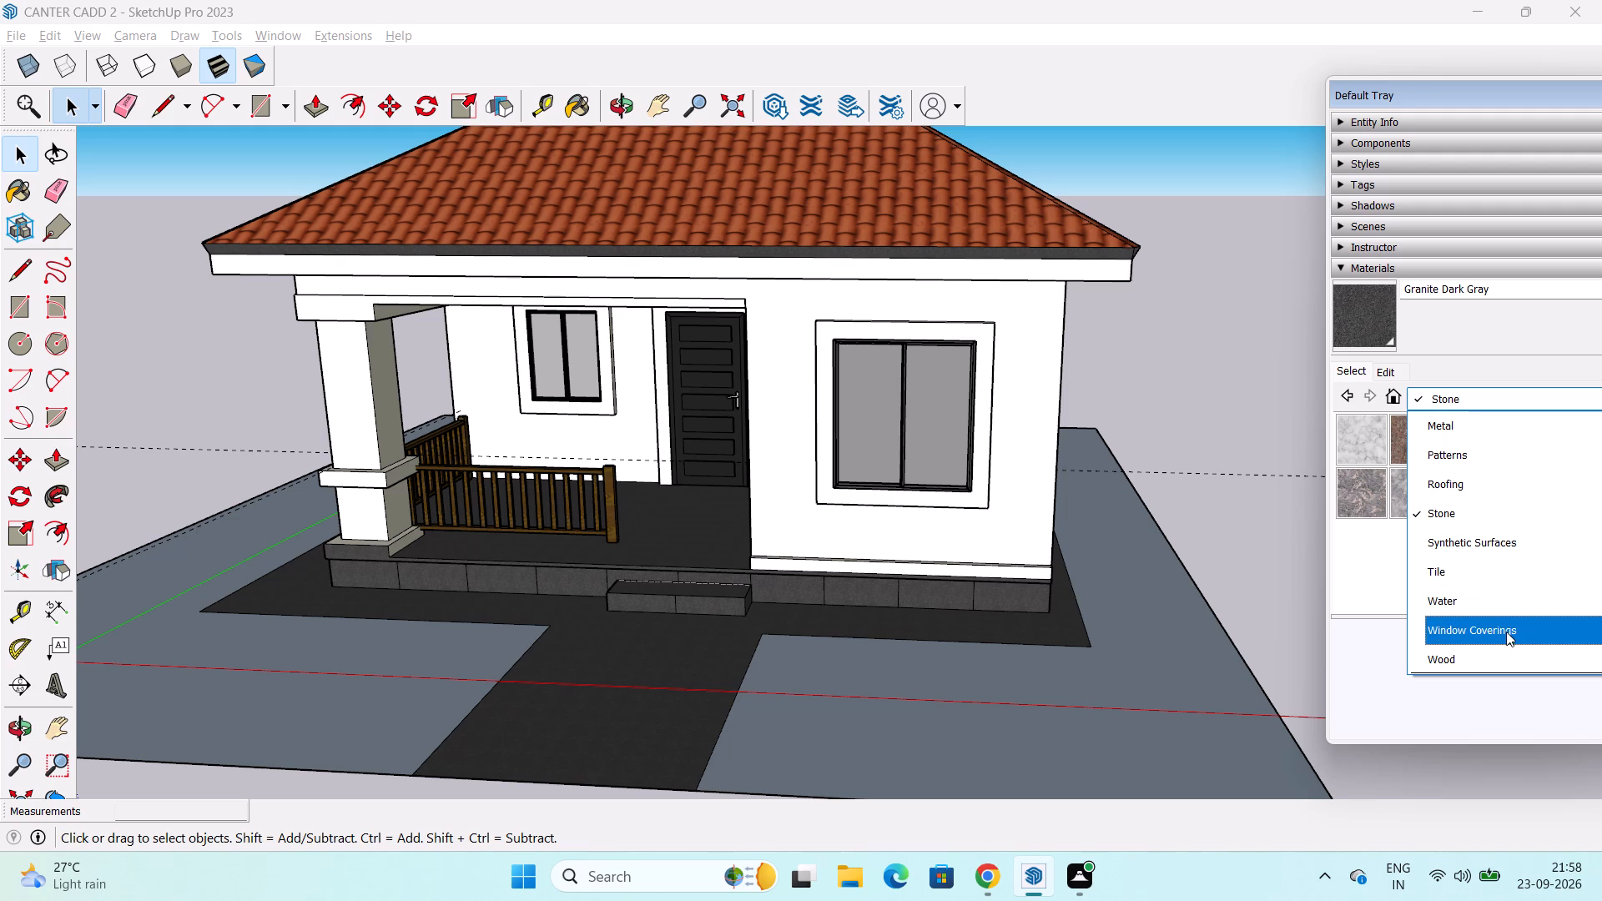
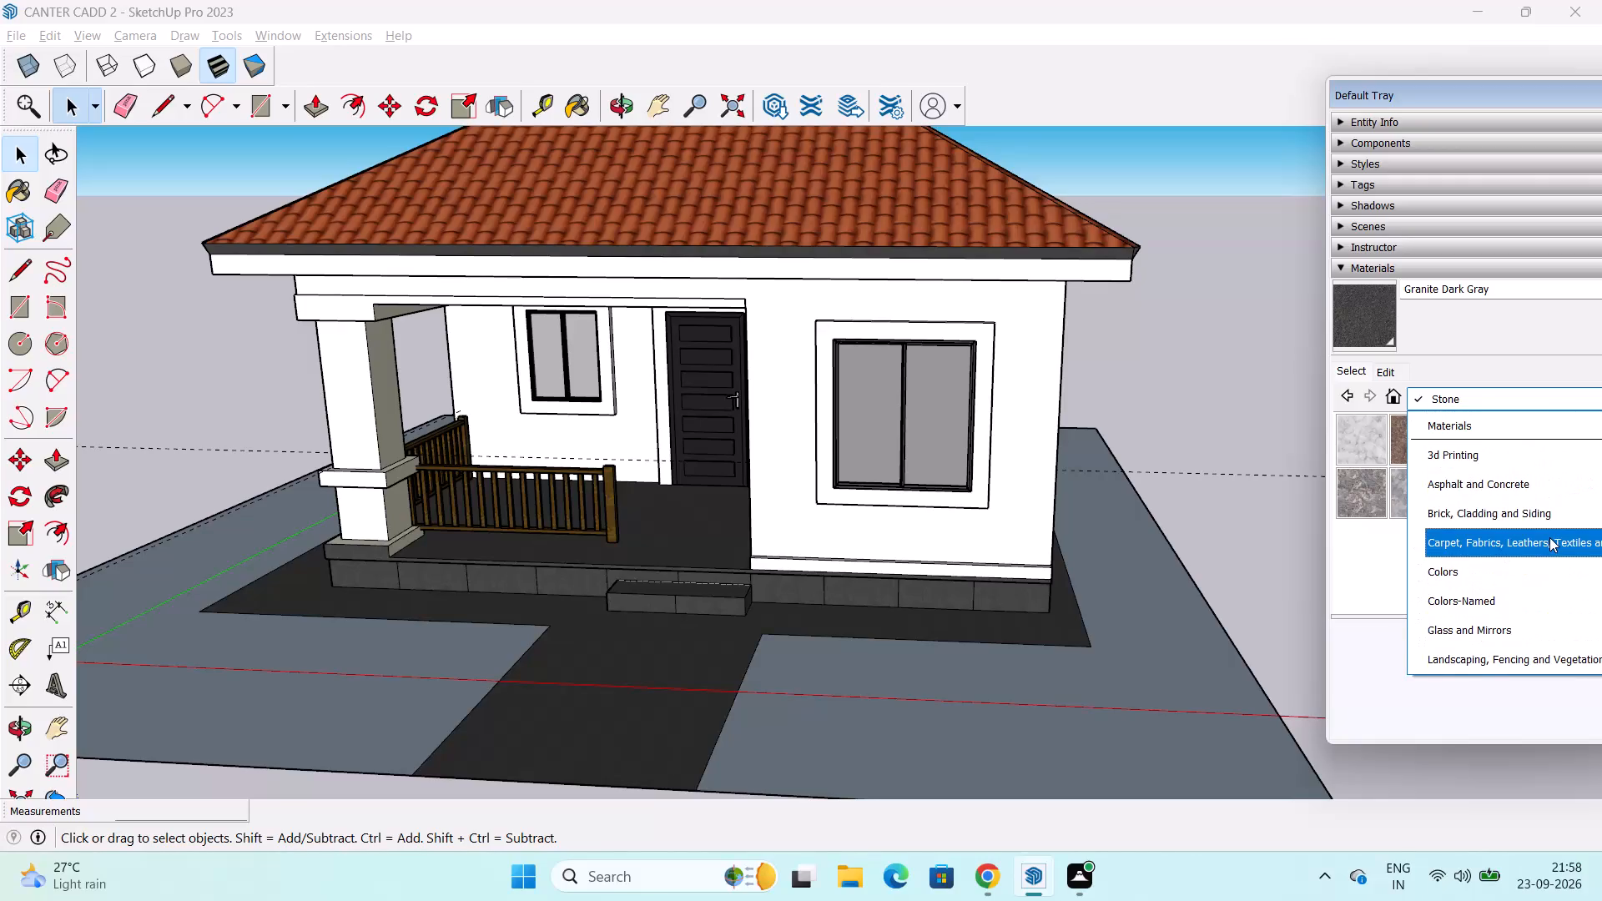
Look through the Carpet, Fabrics, Asphalt and Concrete, and Brick, Cladding and Siding material collections for a suitable ground finish.
{"action": "left_click", "coordinate": [1549, 541]}
{"action": "scroll", "coordinate": [1530, 546], "scroll_direction": "down", "scroll_amount": 2}
{"action": "scroll", "coordinate": [1530, 546], "scroll_direction": "up", "scroll_amount": 3}
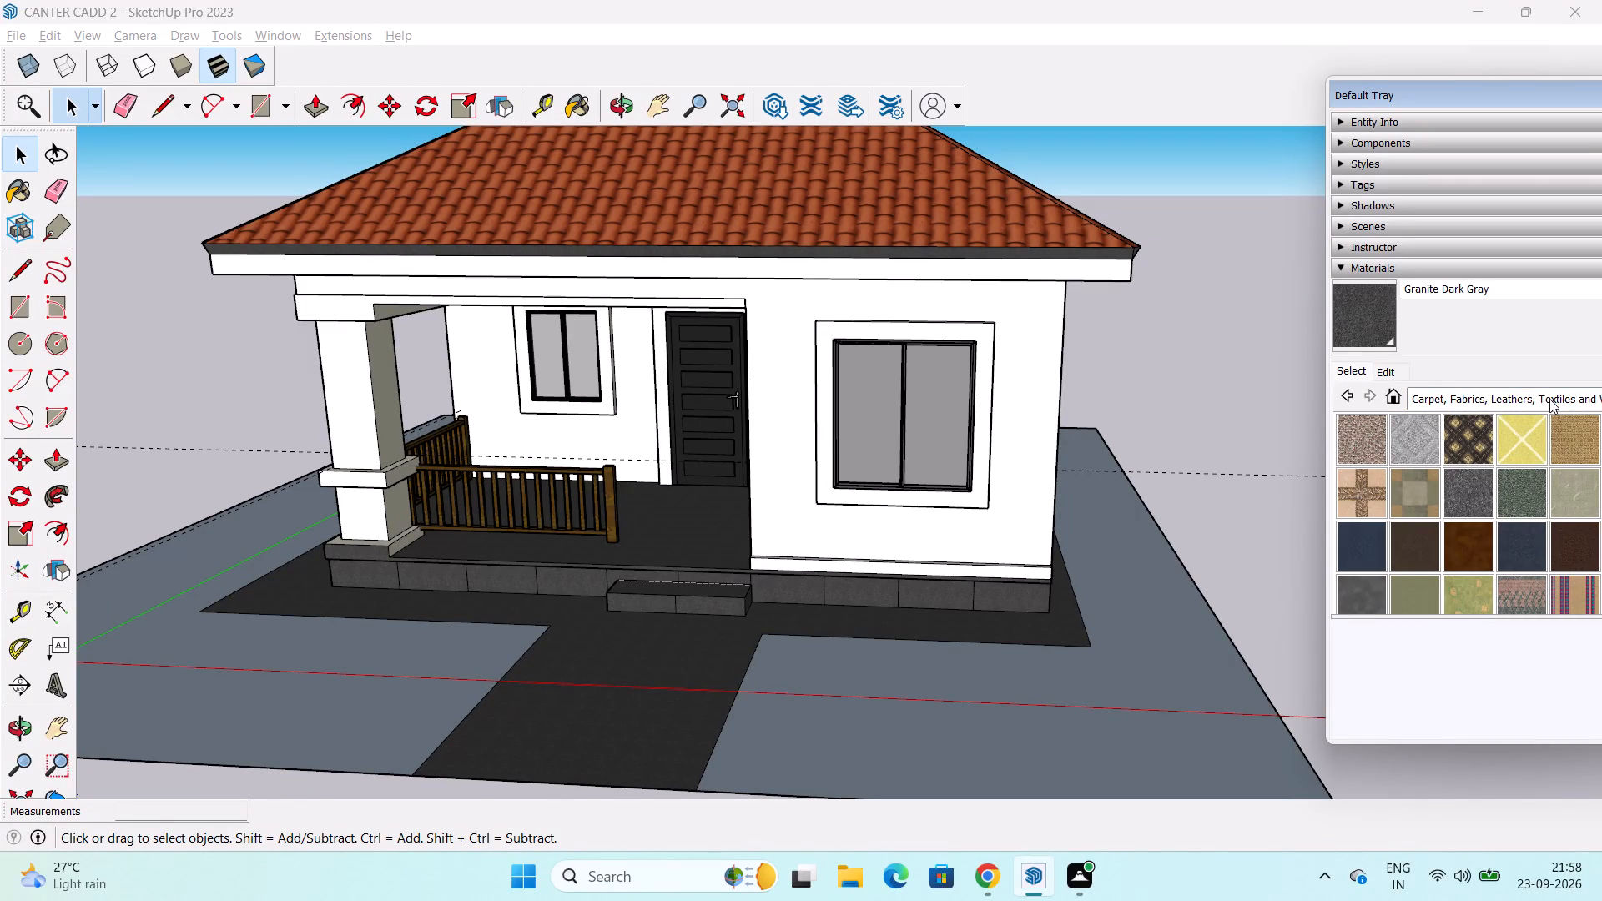
{"action": "left_click", "coordinate": [1550, 397]}
{"action": "scroll", "coordinate": [1510, 475], "scroll_direction": "up", "scroll_amount": 2}
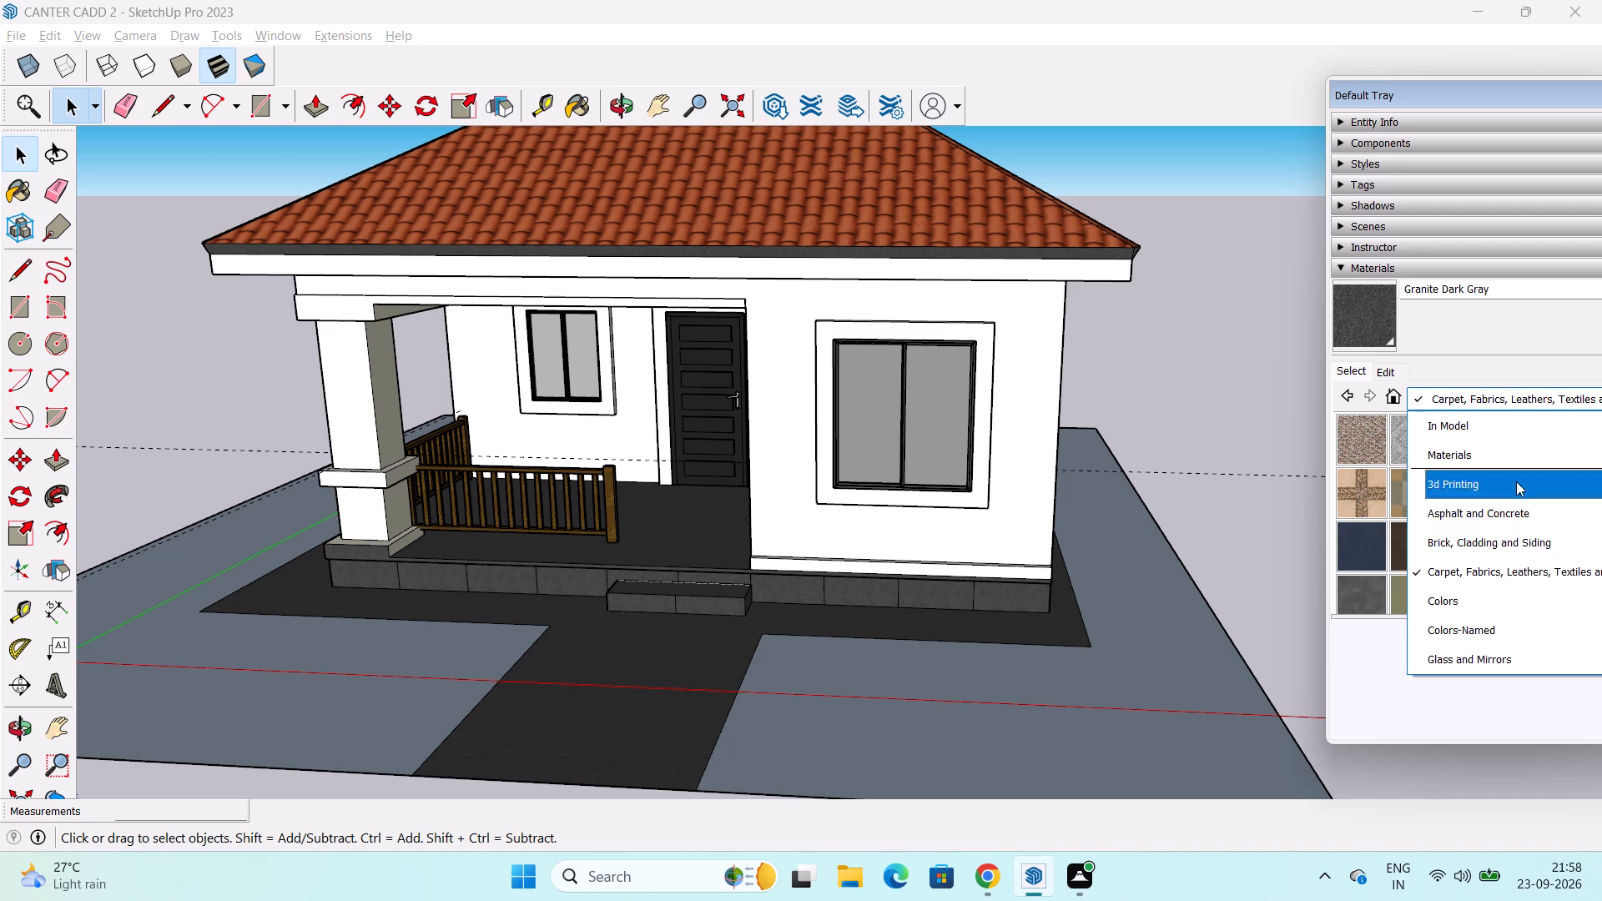
{"action": "left_click", "coordinate": [1547, 510]}
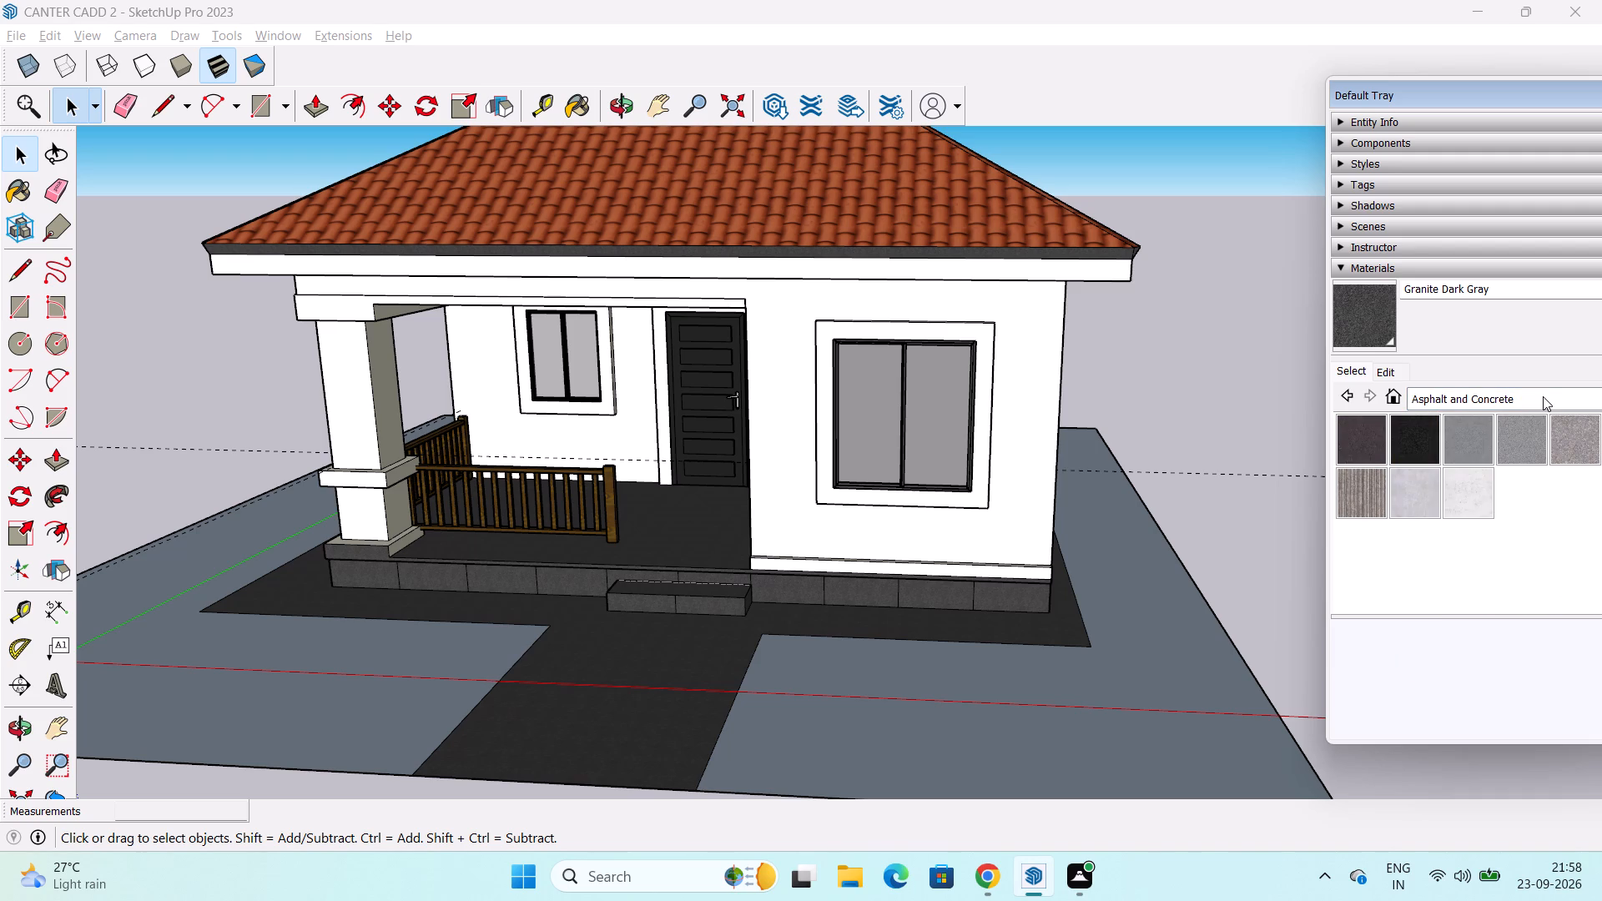
{"action": "left_click", "coordinate": [1543, 396]}
{"action": "scroll", "coordinate": [1519, 506], "scroll_direction": "up", "scroll_amount": 1}
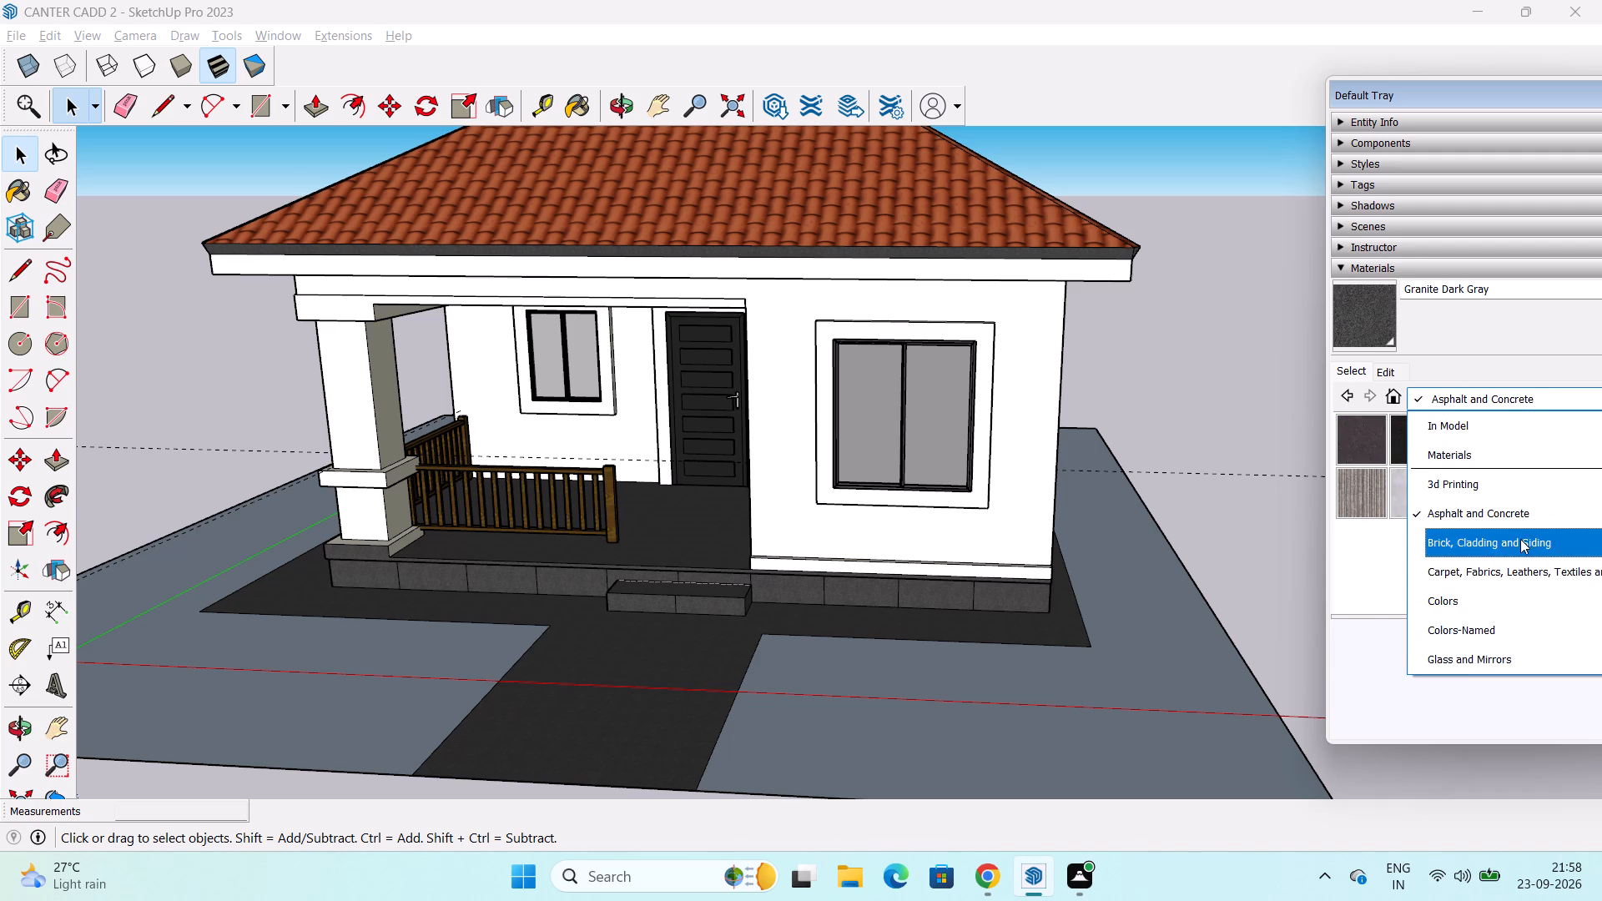
{"action": "left_click", "coordinate": [1522, 540]}
{"action": "scroll", "coordinate": [1522, 540], "scroll_direction": "up", "scroll_amount": 2}
Paint both lawn areas beside the front path with Grass Dark Green from the Landscaping, Fencing and Vegetation collection.
{"action": "left_click", "coordinate": [1550, 403]}
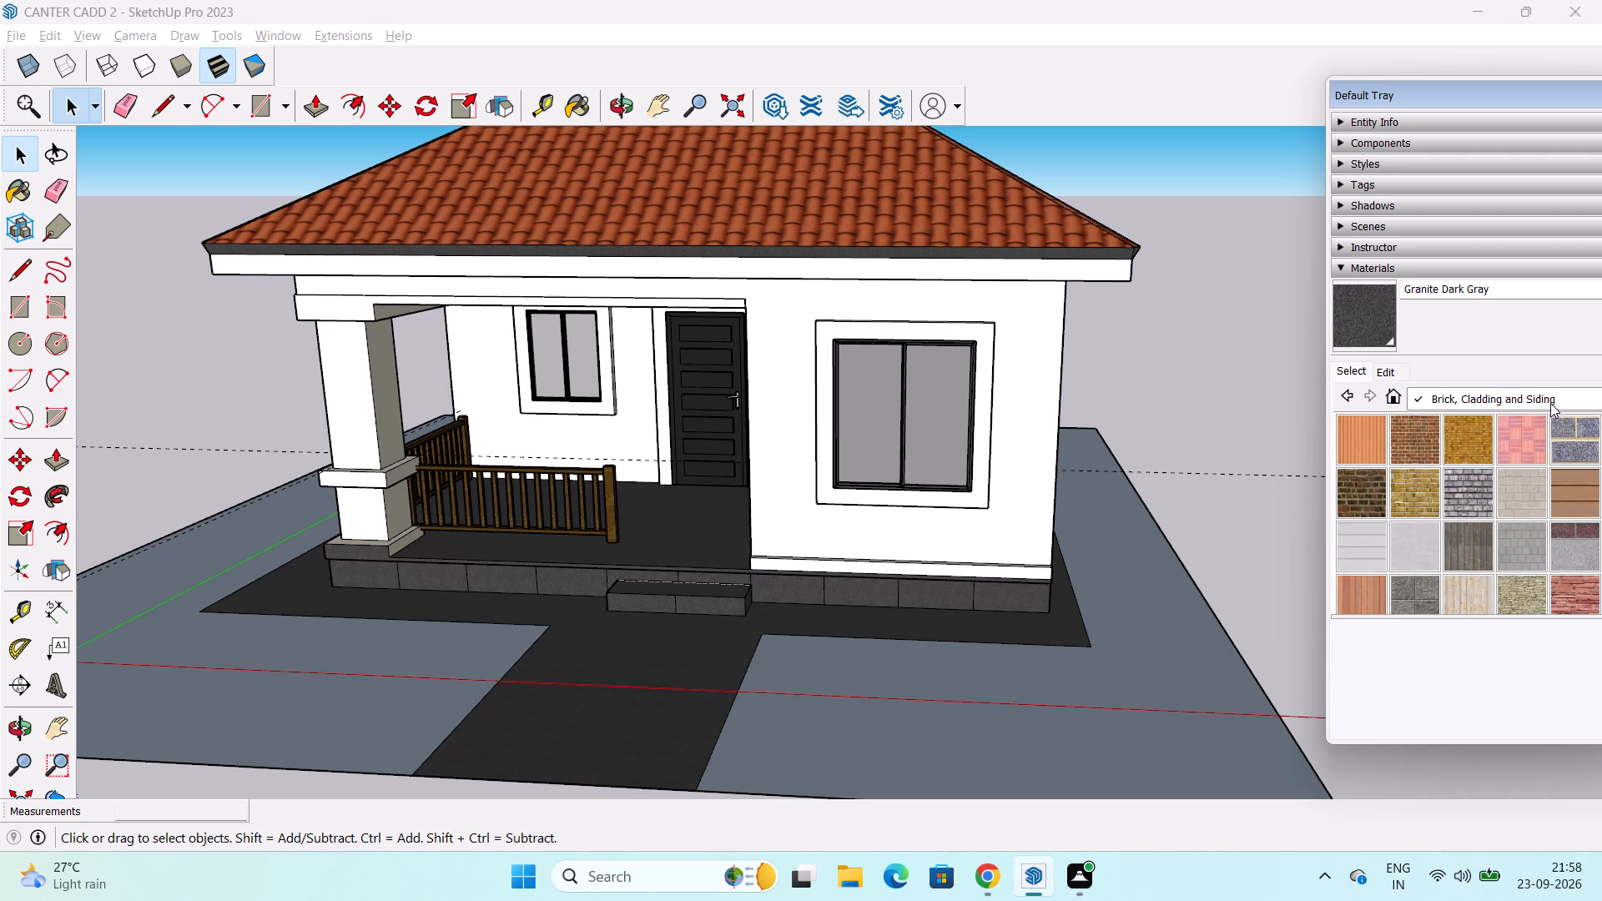
{"action": "left_click", "coordinate": [1536, 571]}
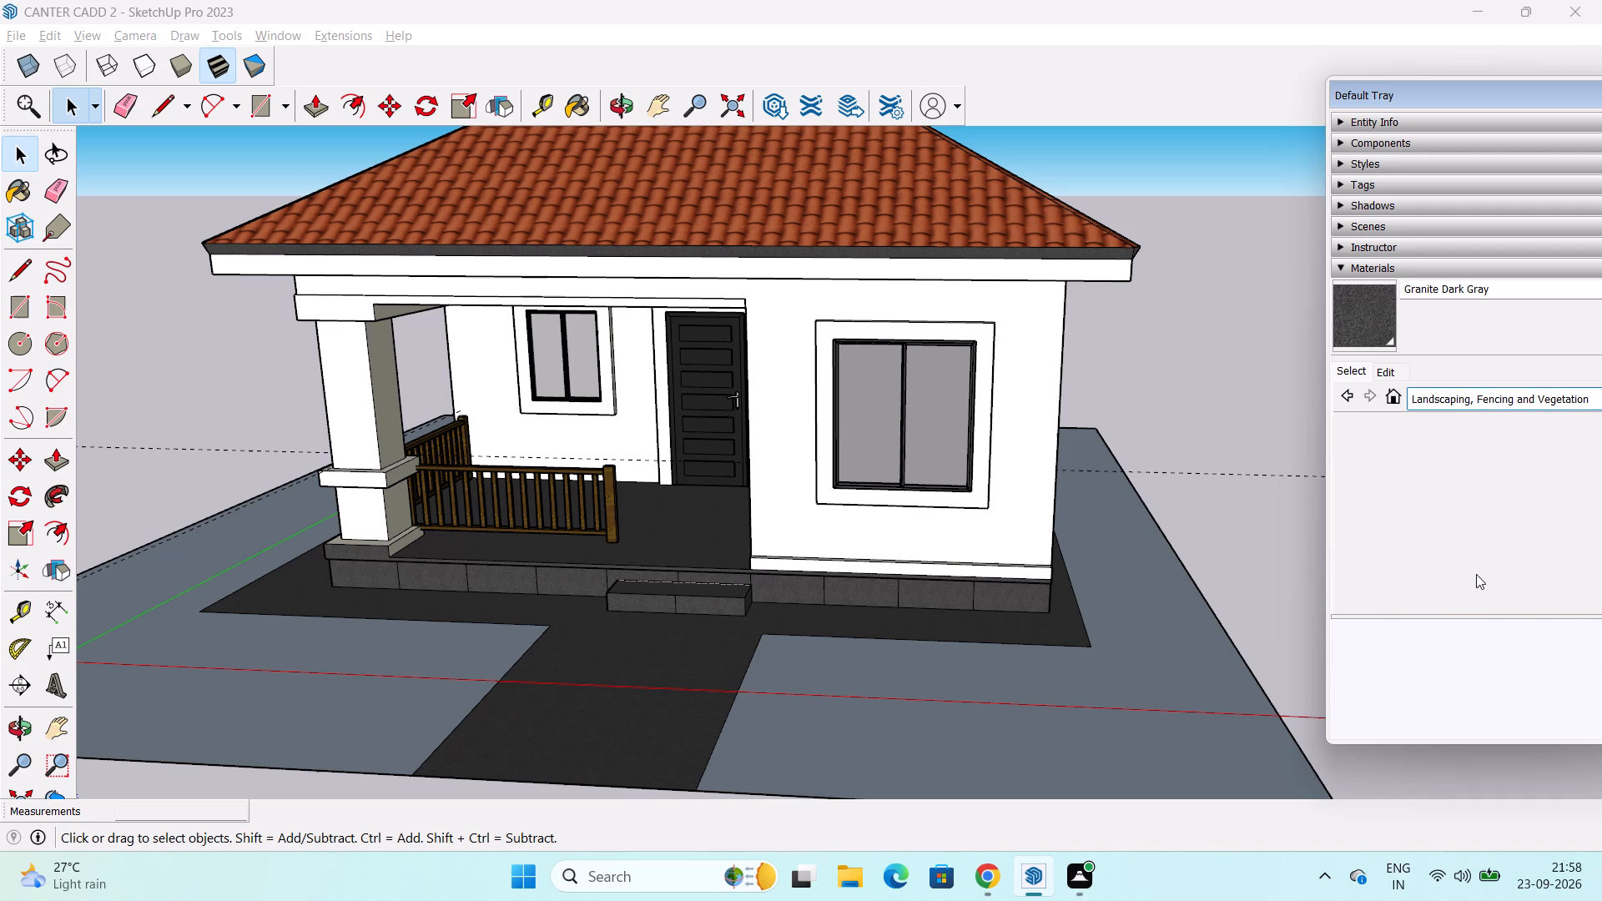
{"action": "left_click", "coordinate": [1424, 535]}
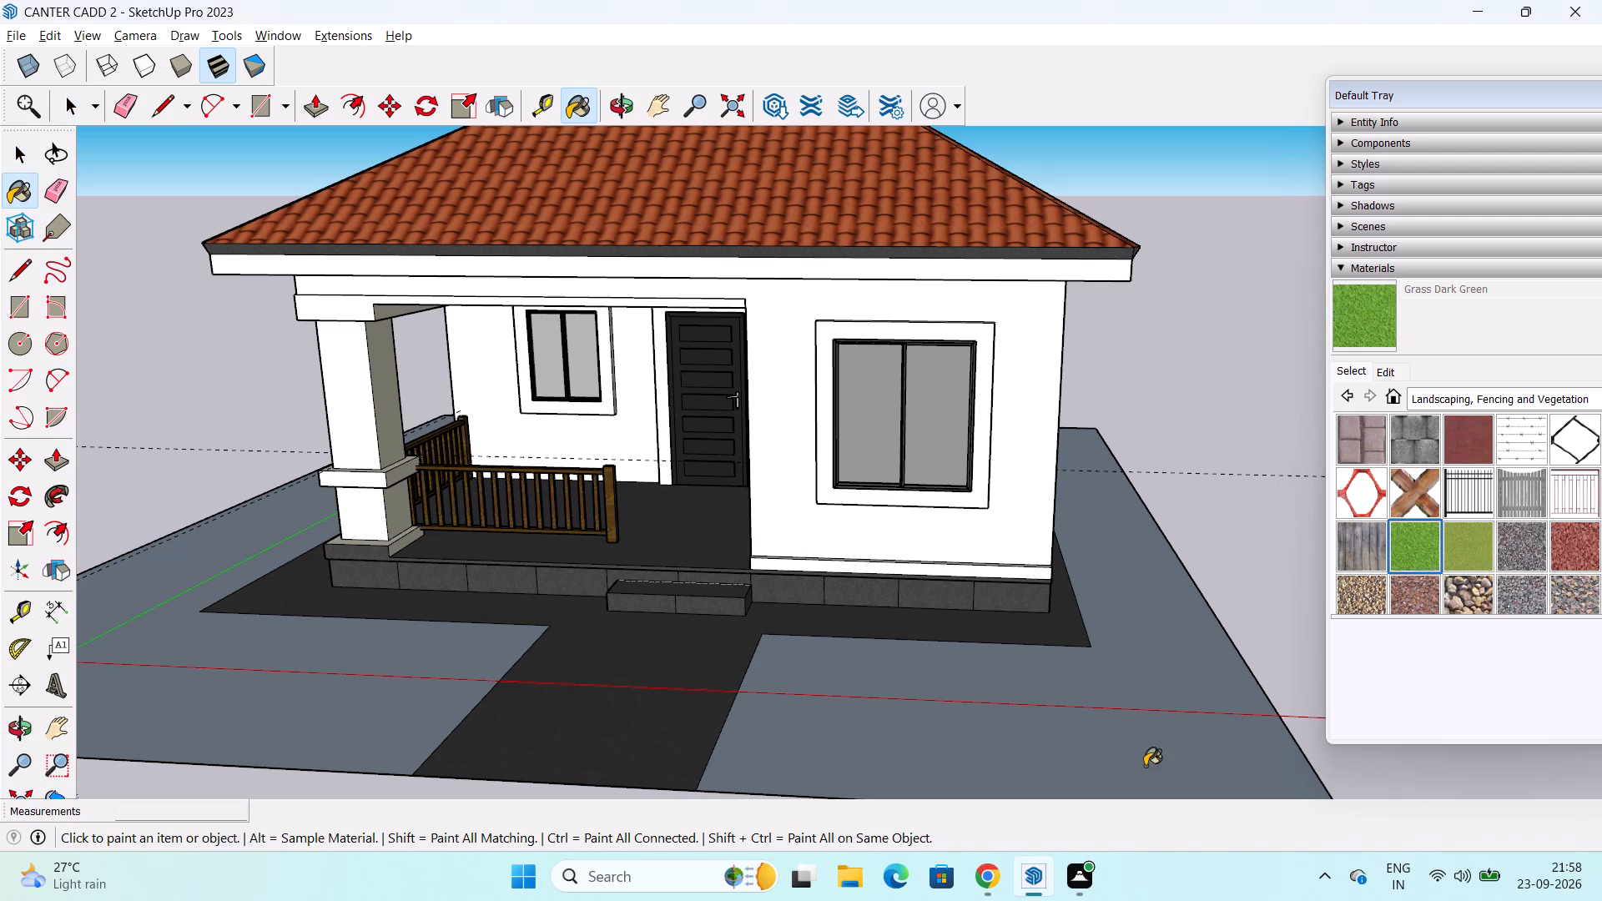
{"action": "left_click", "coordinate": [1141, 758]}
{"action": "left_click", "coordinate": [459, 677]}
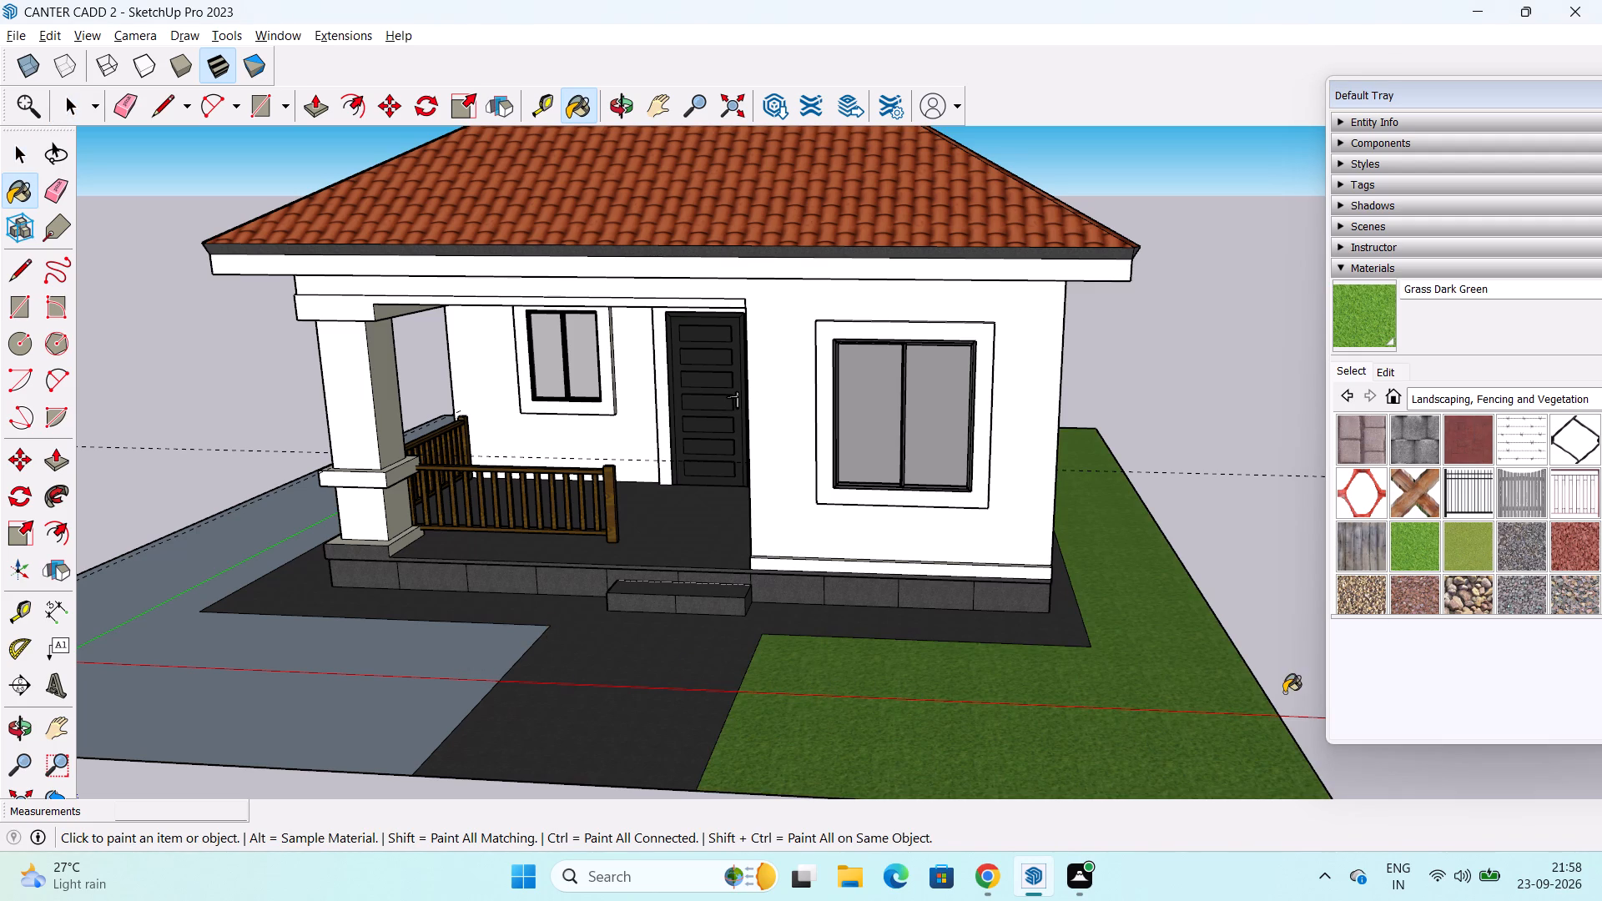
Examine the whole house and its grass-covered plot from several angles.
{"action": "scroll", "coordinate": [1171, 625], "scroll_direction": "down", "scroll_amount": 1}
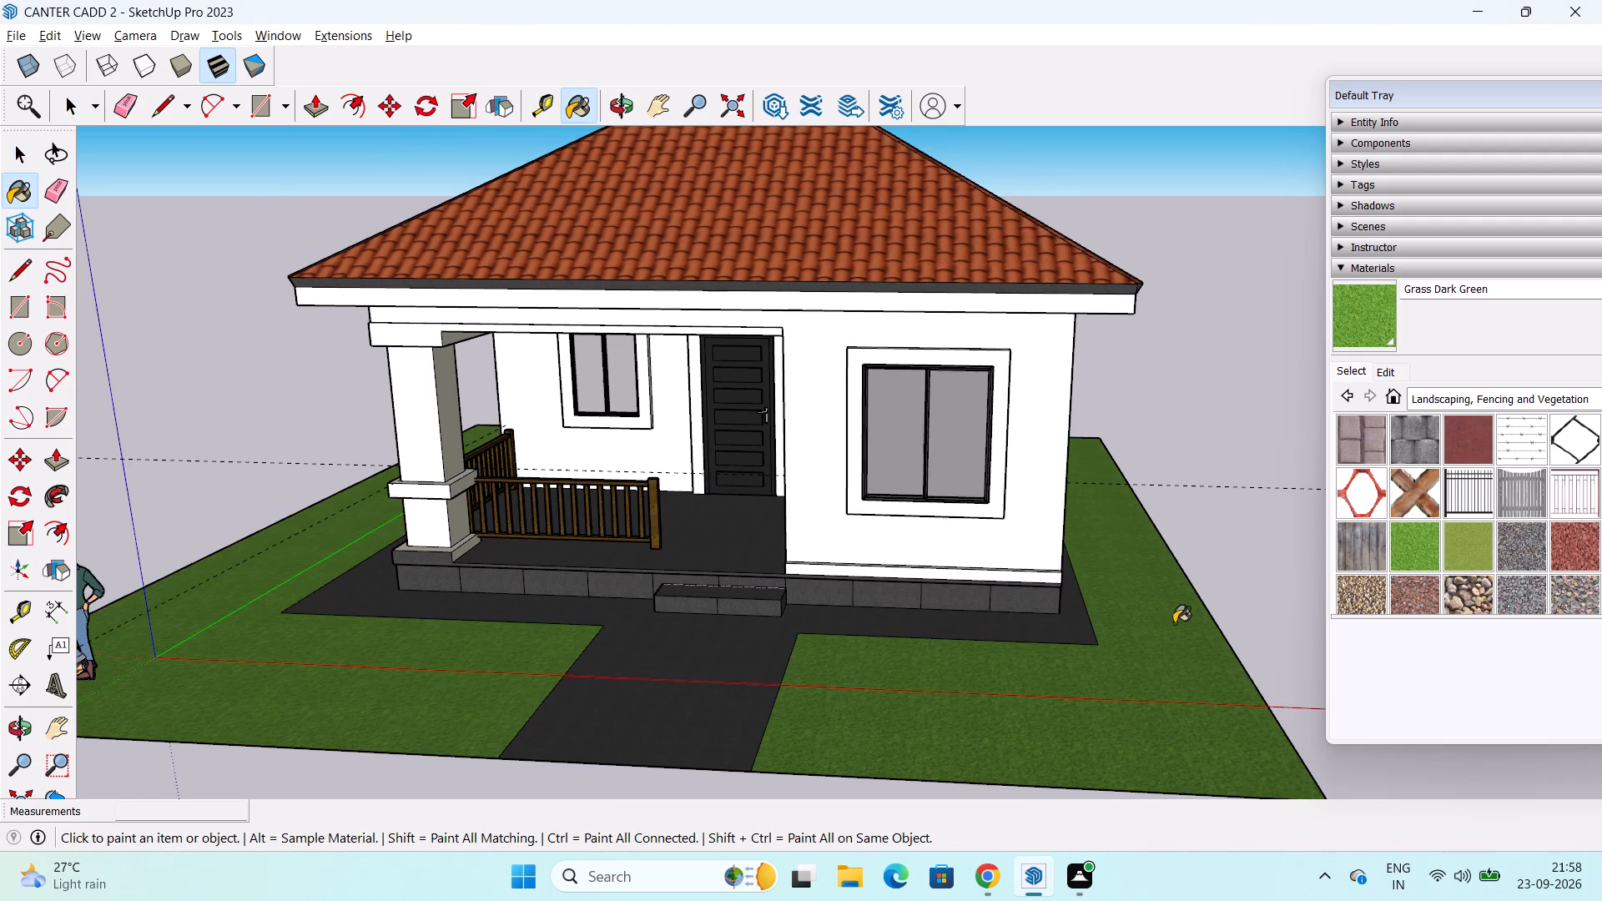
{"action": "scroll", "coordinate": [1174, 623], "scroll_direction": "down", "scroll_amount": 4}
{"action": "middle_click_drag", "start_coordinate": [1183, 617], "coordinate": [1161, 657]}
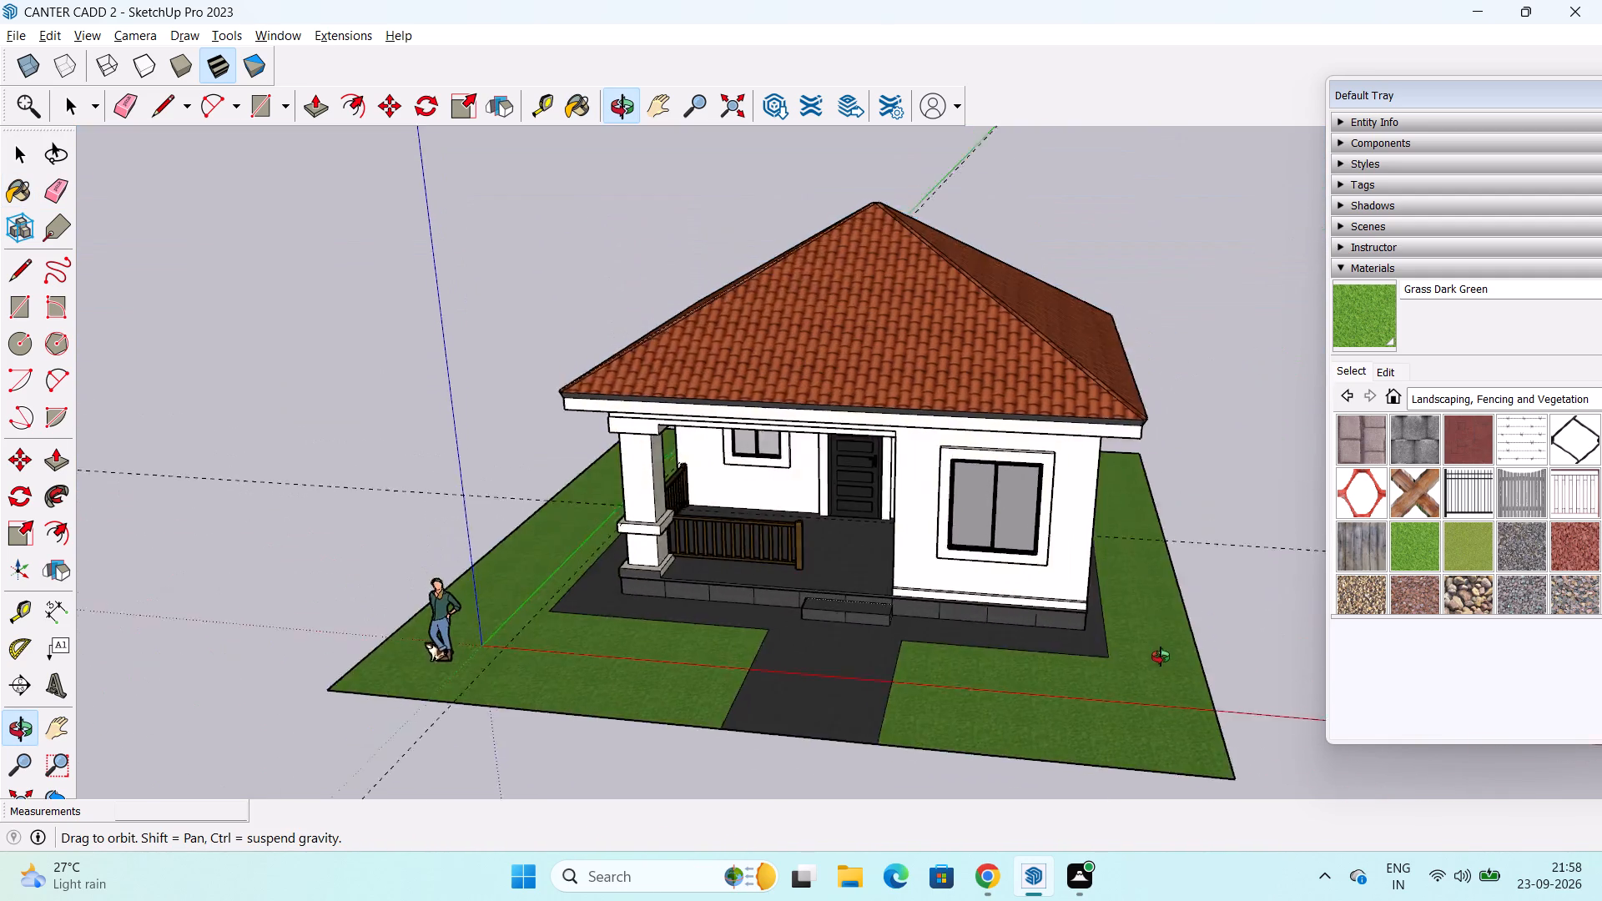
{"action": "middle_click_drag", "start_coordinate": [1161, 657], "coordinate": [1195, 552]}
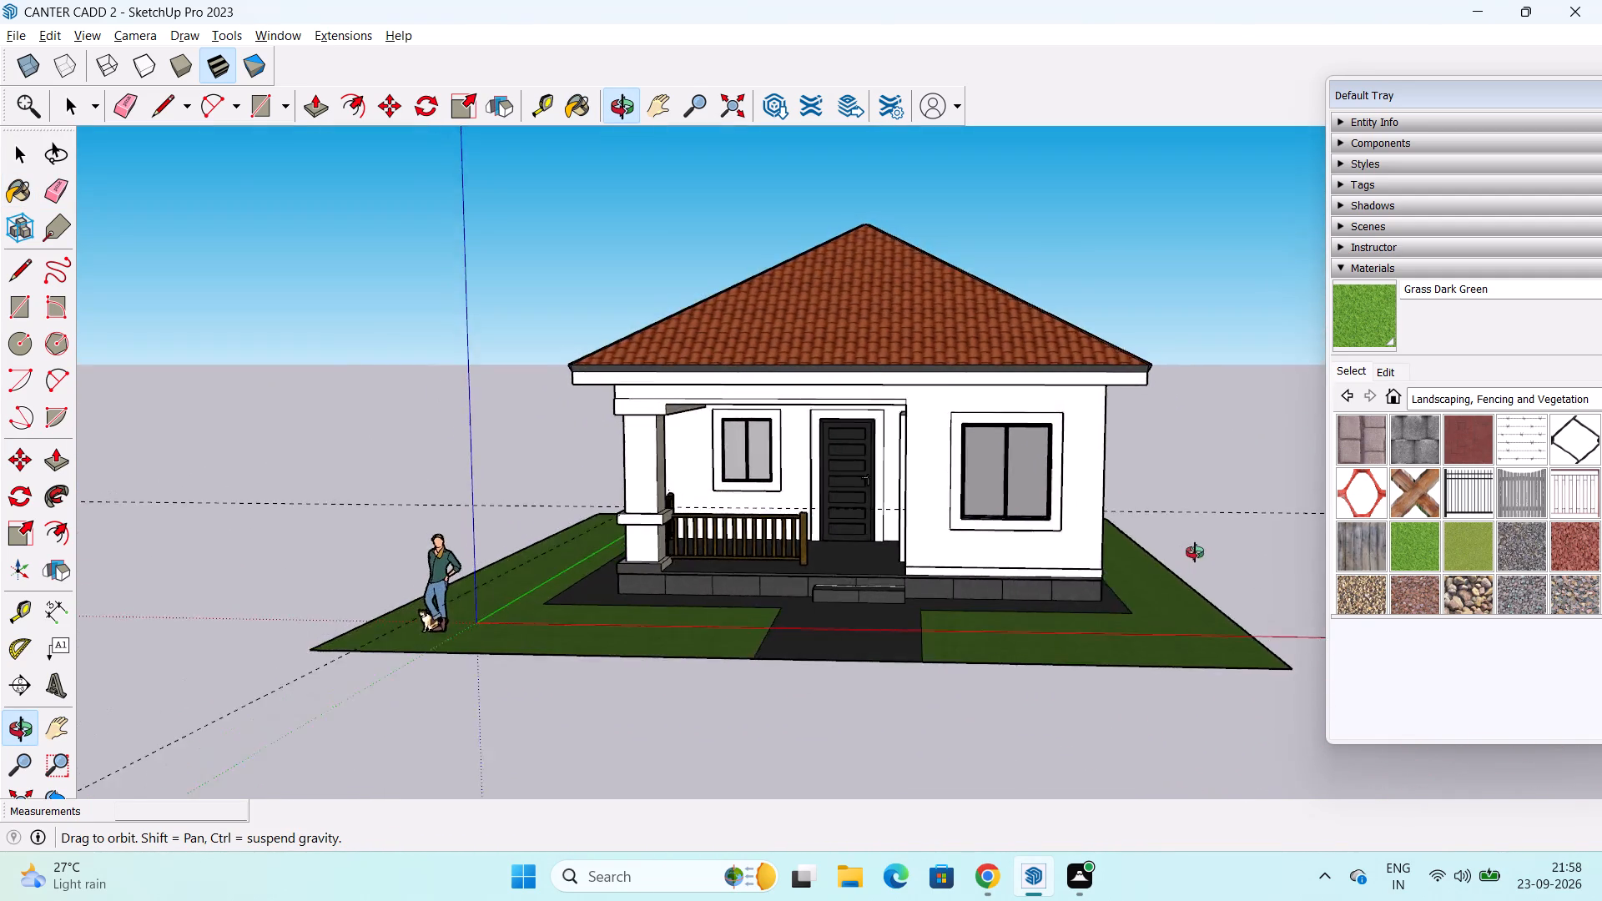
{"action": "middle_click_drag", "start_coordinate": [1195, 552], "coordinate": [1029, 612]}
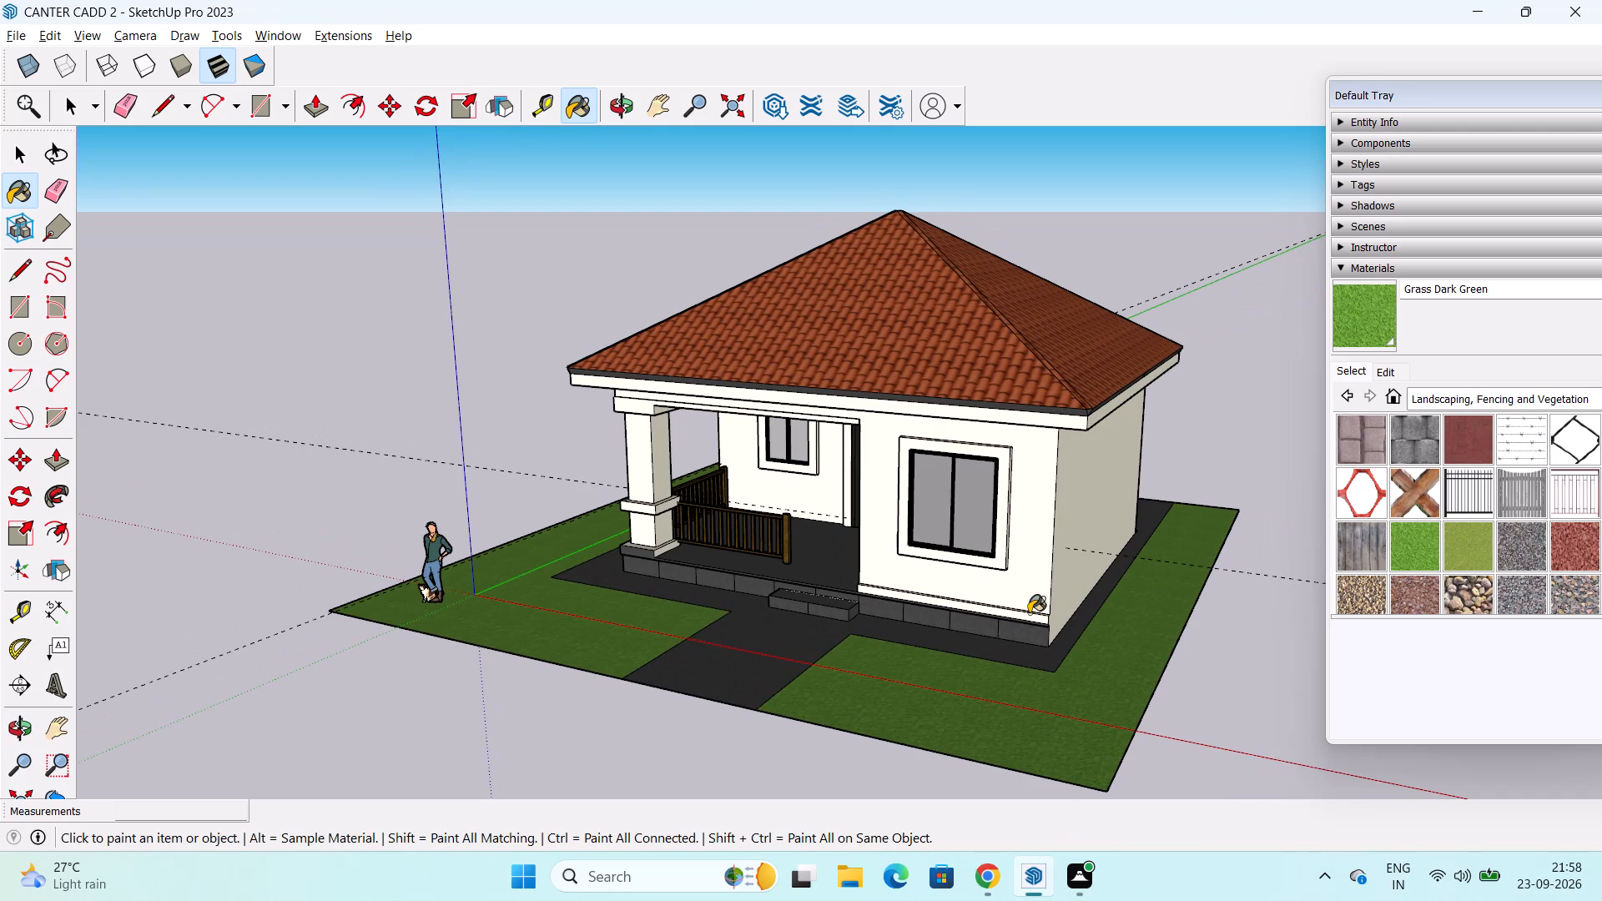
{"action": "middle_click_drag", "start_coordinate": [550, 900], "coordinate": [713, 595]}
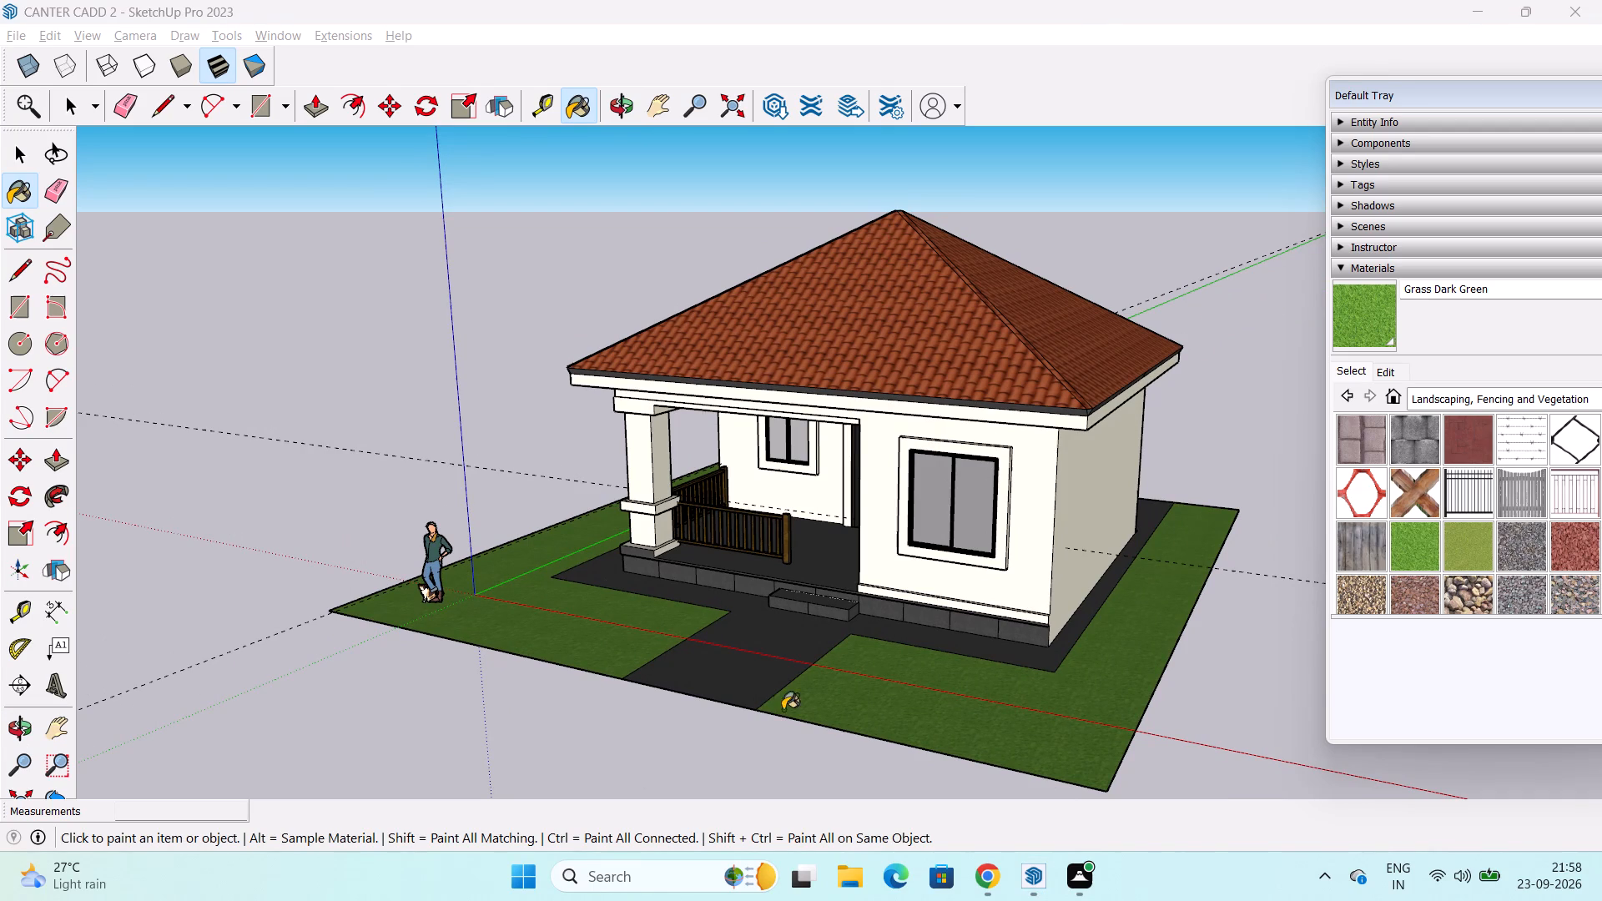
{"action": "middle_click_drag", "start_coordinate": [783, 710], "coordinate": [889, 632]}
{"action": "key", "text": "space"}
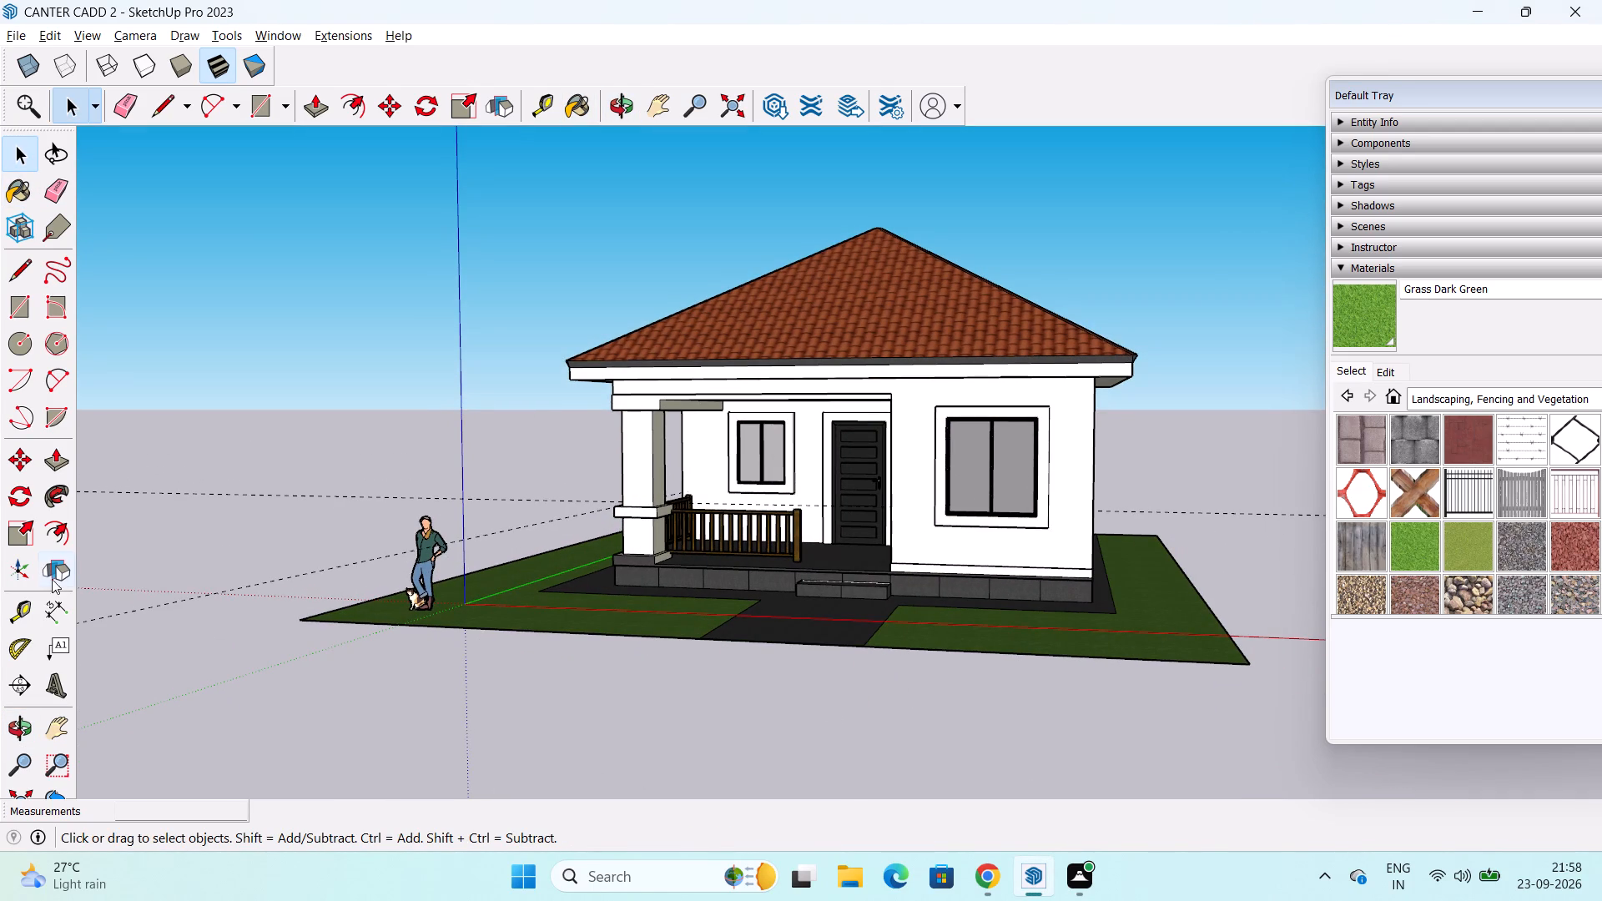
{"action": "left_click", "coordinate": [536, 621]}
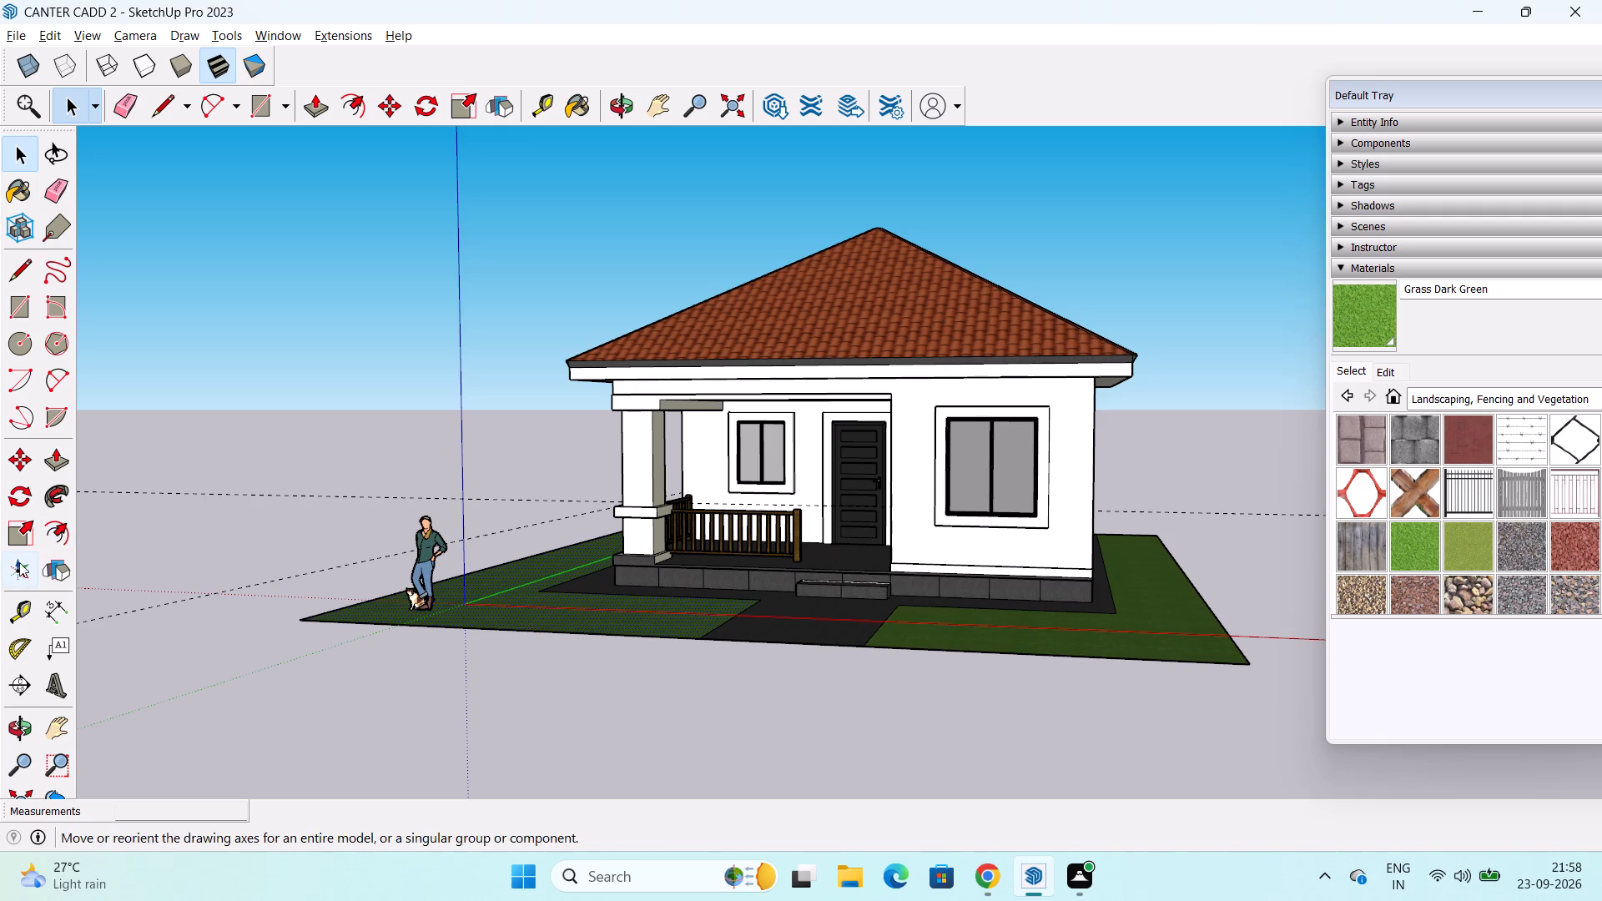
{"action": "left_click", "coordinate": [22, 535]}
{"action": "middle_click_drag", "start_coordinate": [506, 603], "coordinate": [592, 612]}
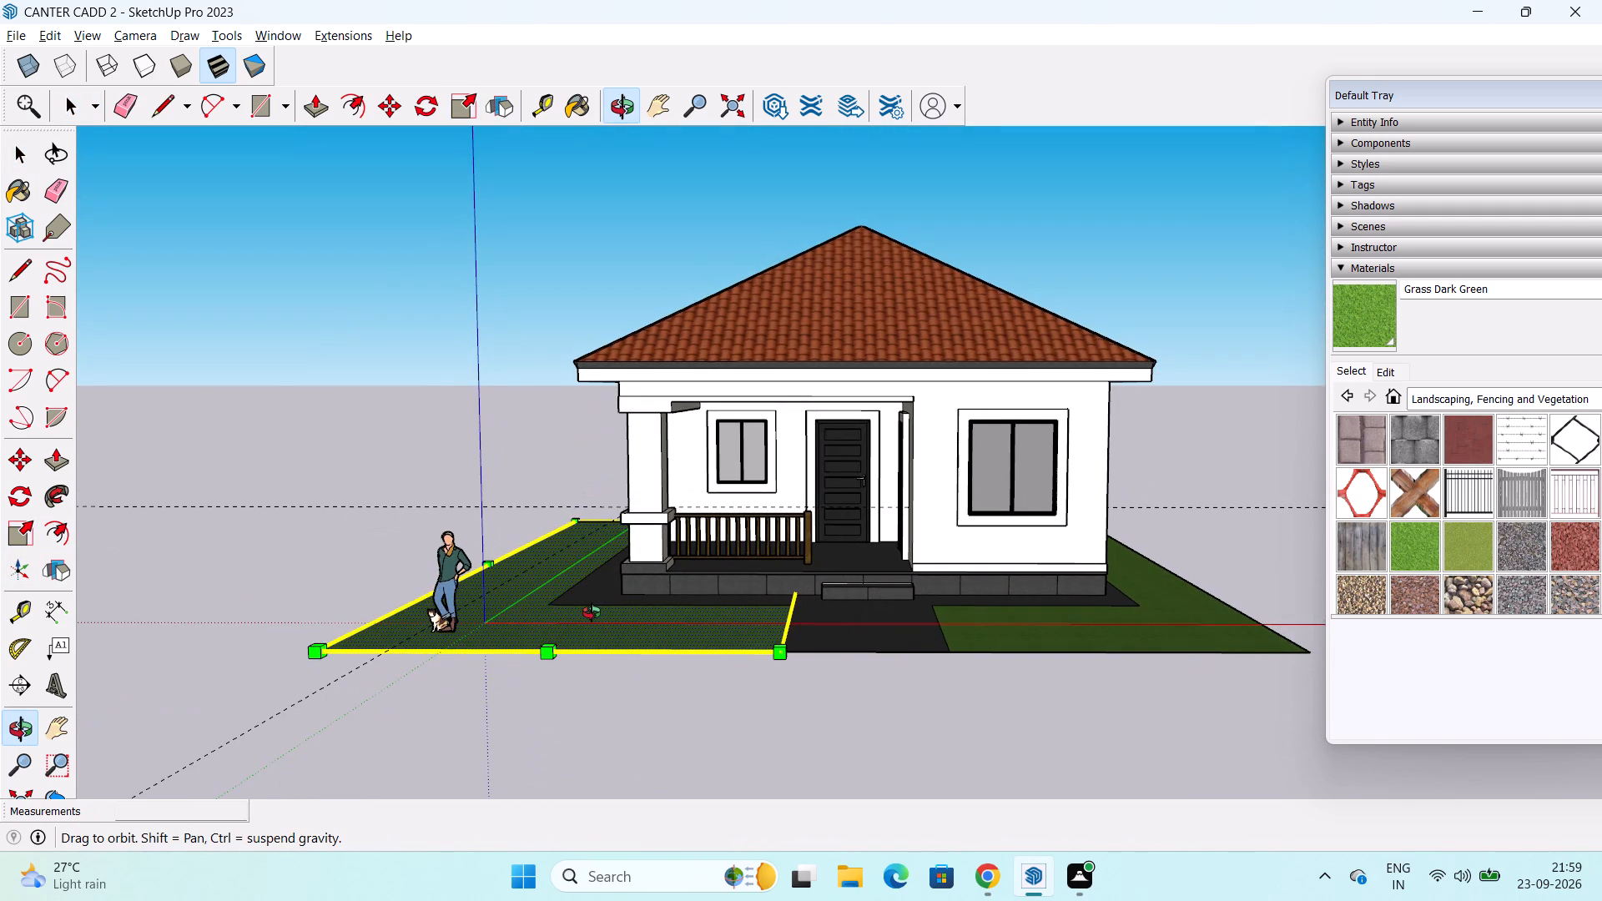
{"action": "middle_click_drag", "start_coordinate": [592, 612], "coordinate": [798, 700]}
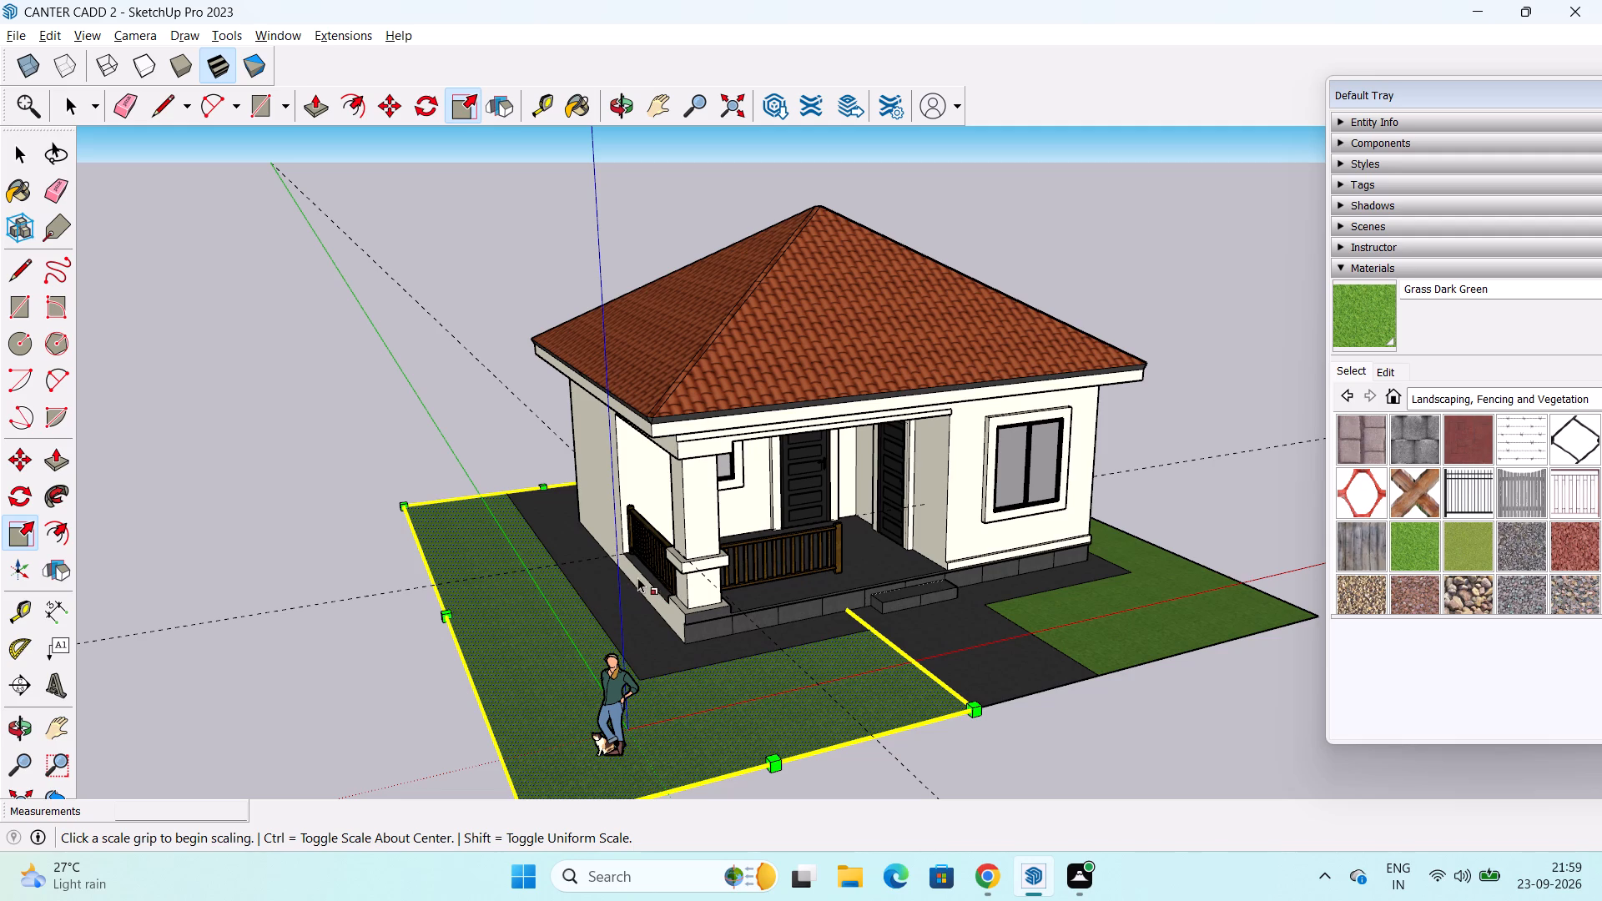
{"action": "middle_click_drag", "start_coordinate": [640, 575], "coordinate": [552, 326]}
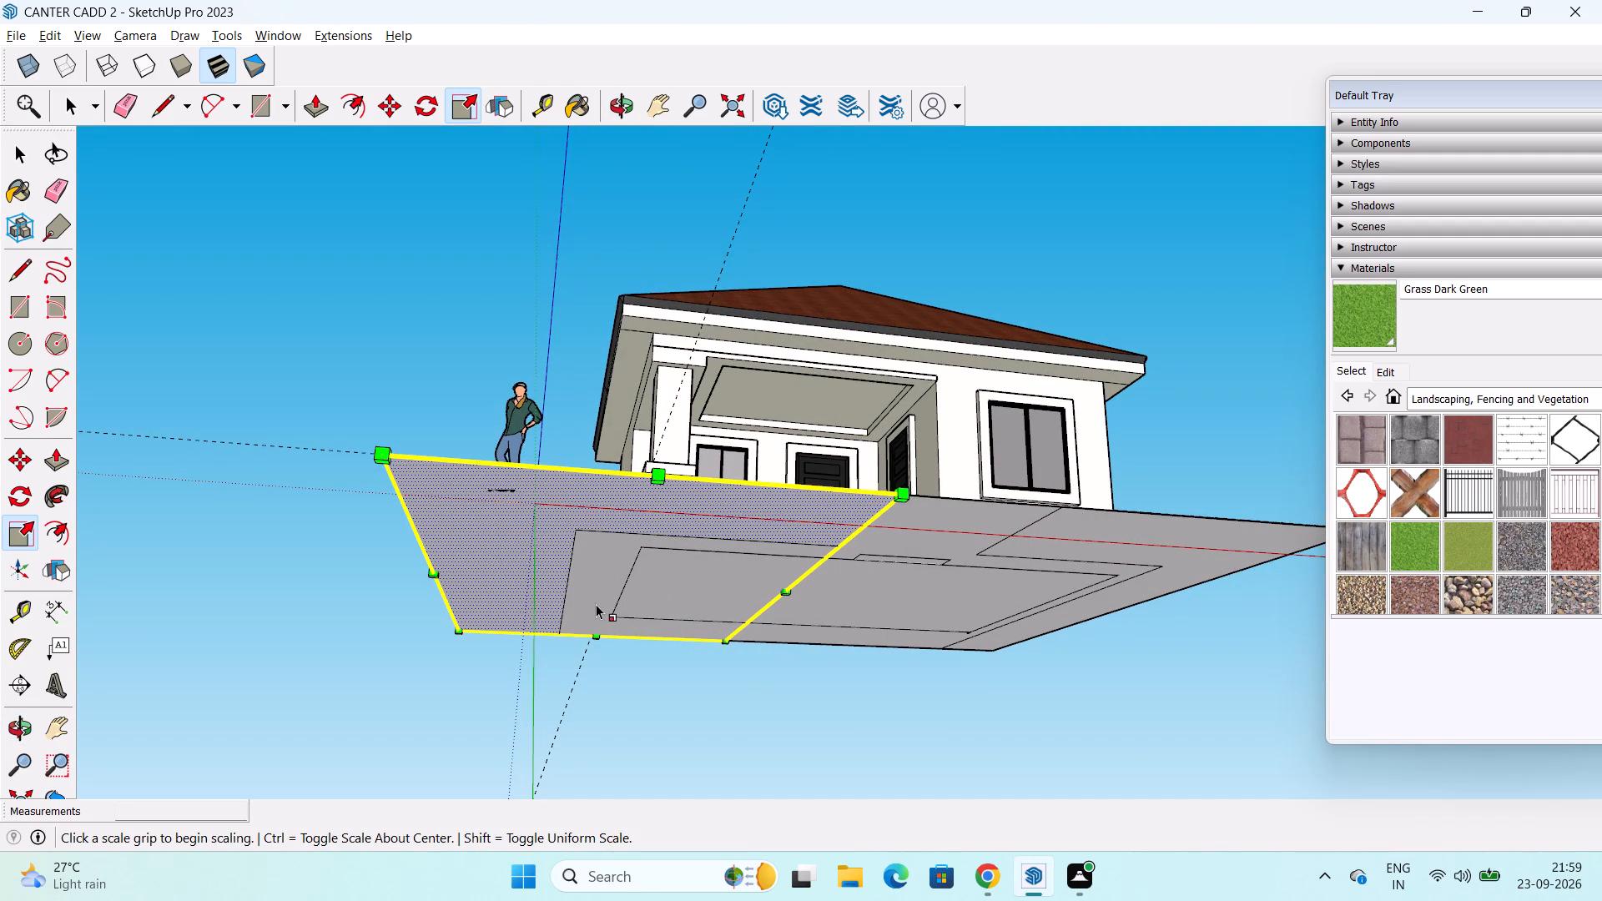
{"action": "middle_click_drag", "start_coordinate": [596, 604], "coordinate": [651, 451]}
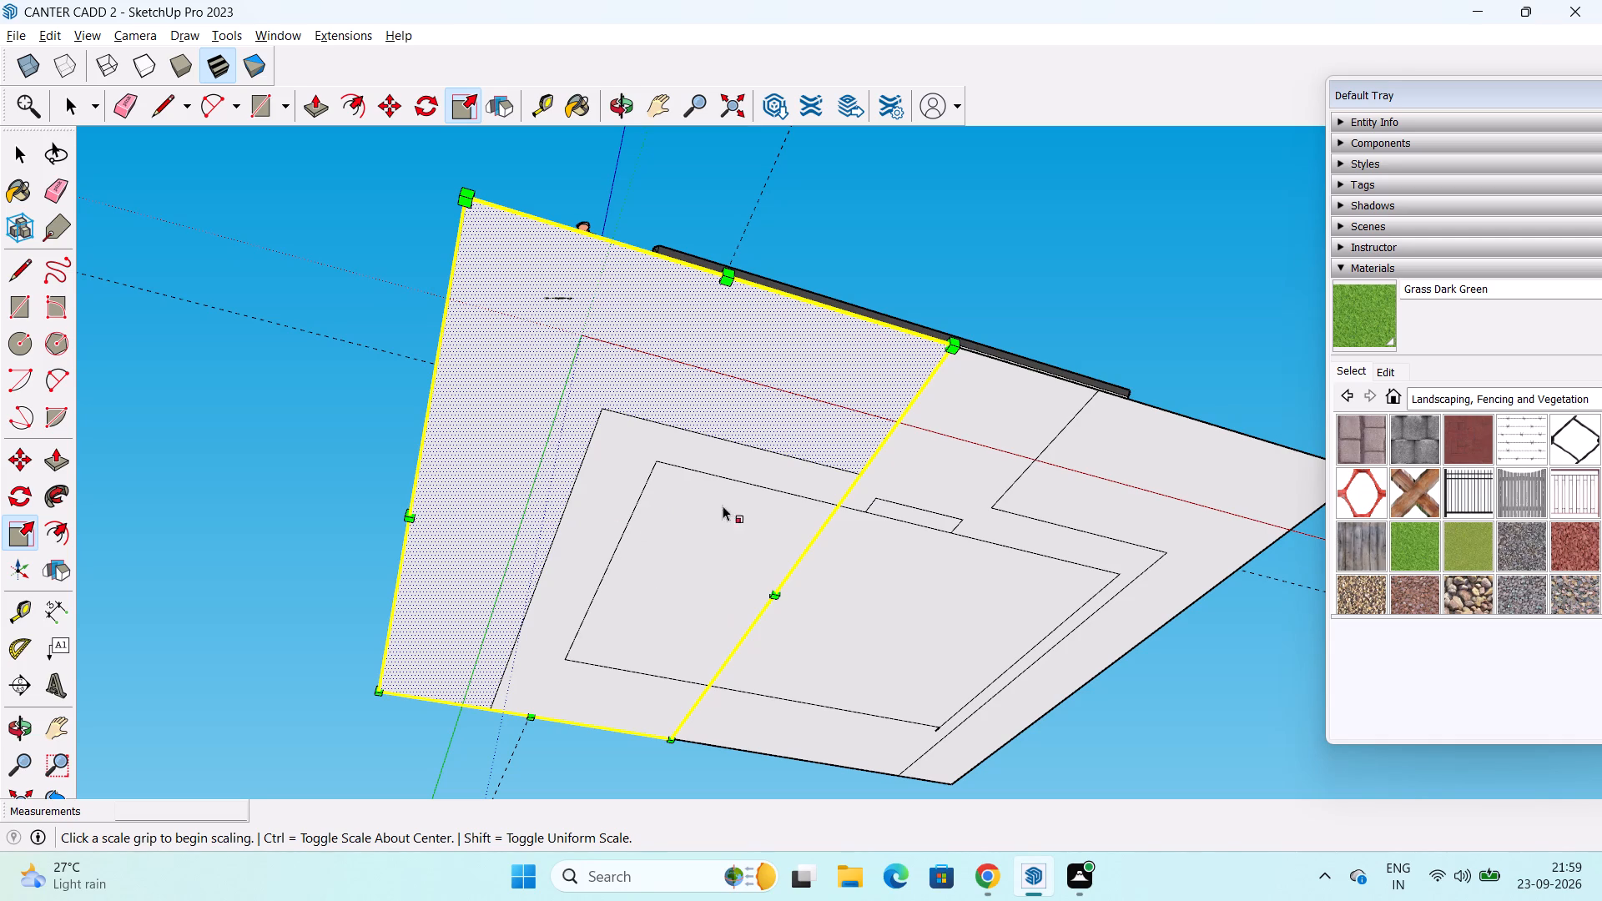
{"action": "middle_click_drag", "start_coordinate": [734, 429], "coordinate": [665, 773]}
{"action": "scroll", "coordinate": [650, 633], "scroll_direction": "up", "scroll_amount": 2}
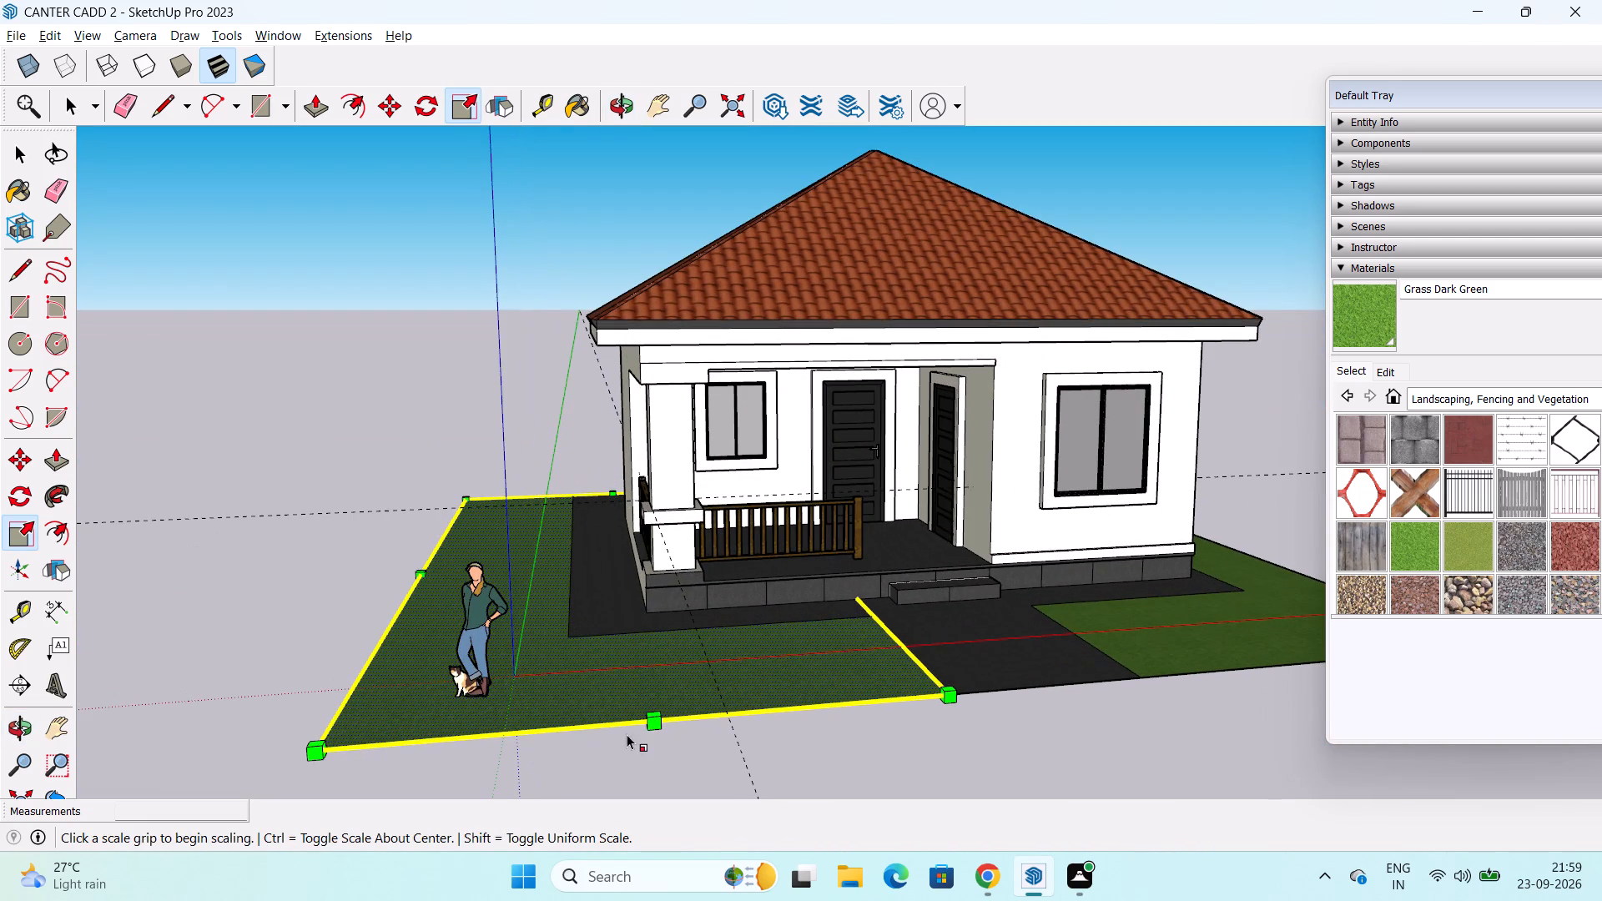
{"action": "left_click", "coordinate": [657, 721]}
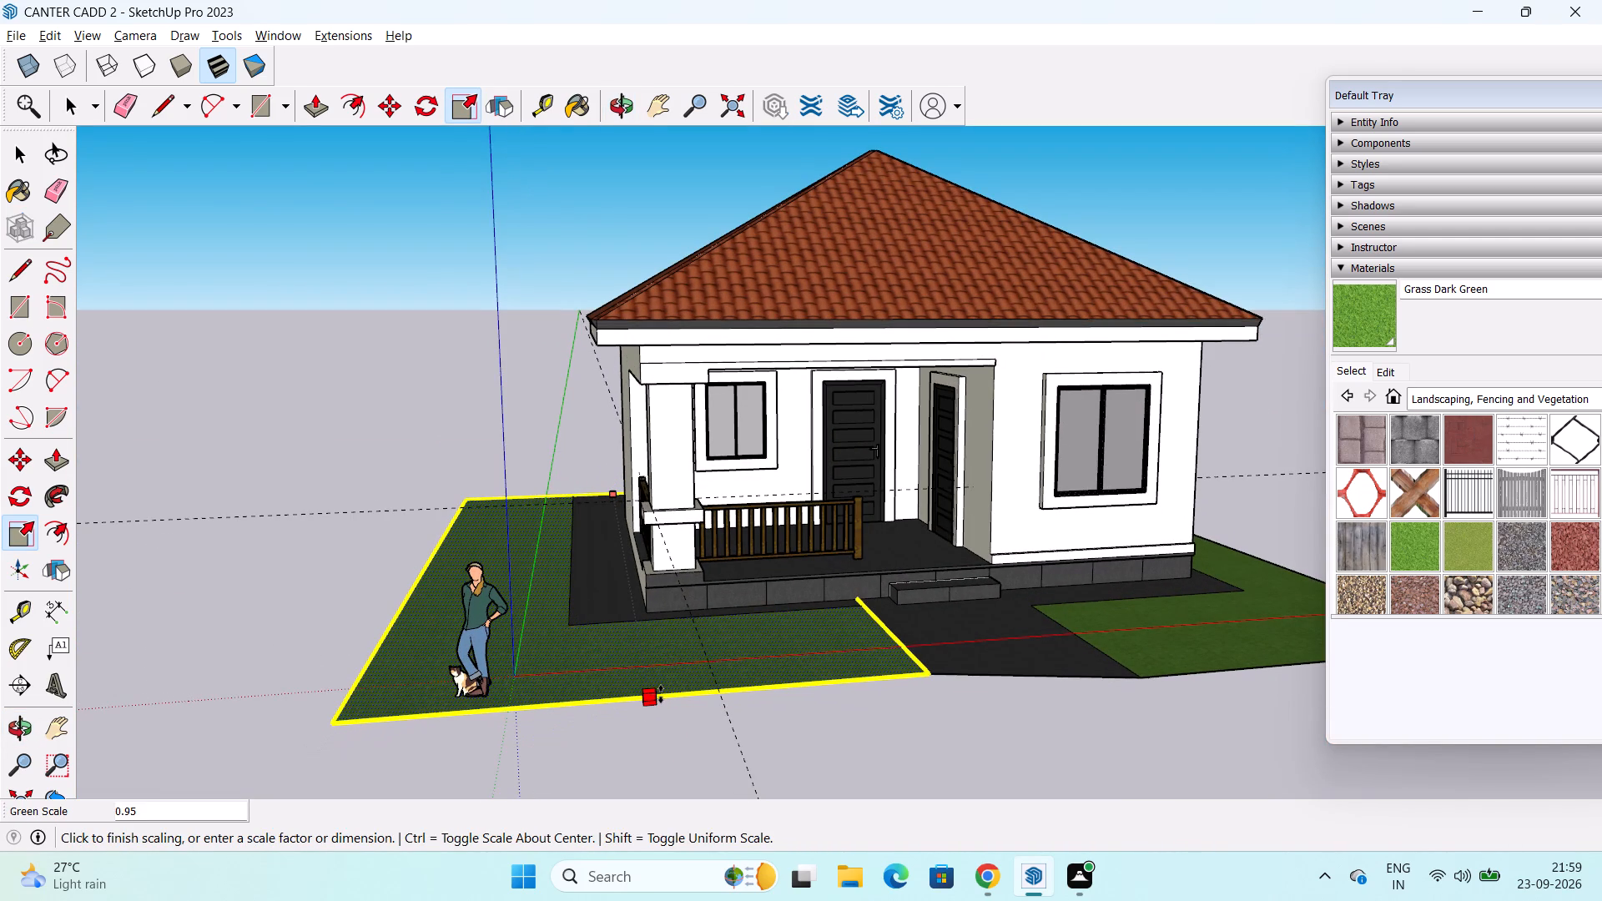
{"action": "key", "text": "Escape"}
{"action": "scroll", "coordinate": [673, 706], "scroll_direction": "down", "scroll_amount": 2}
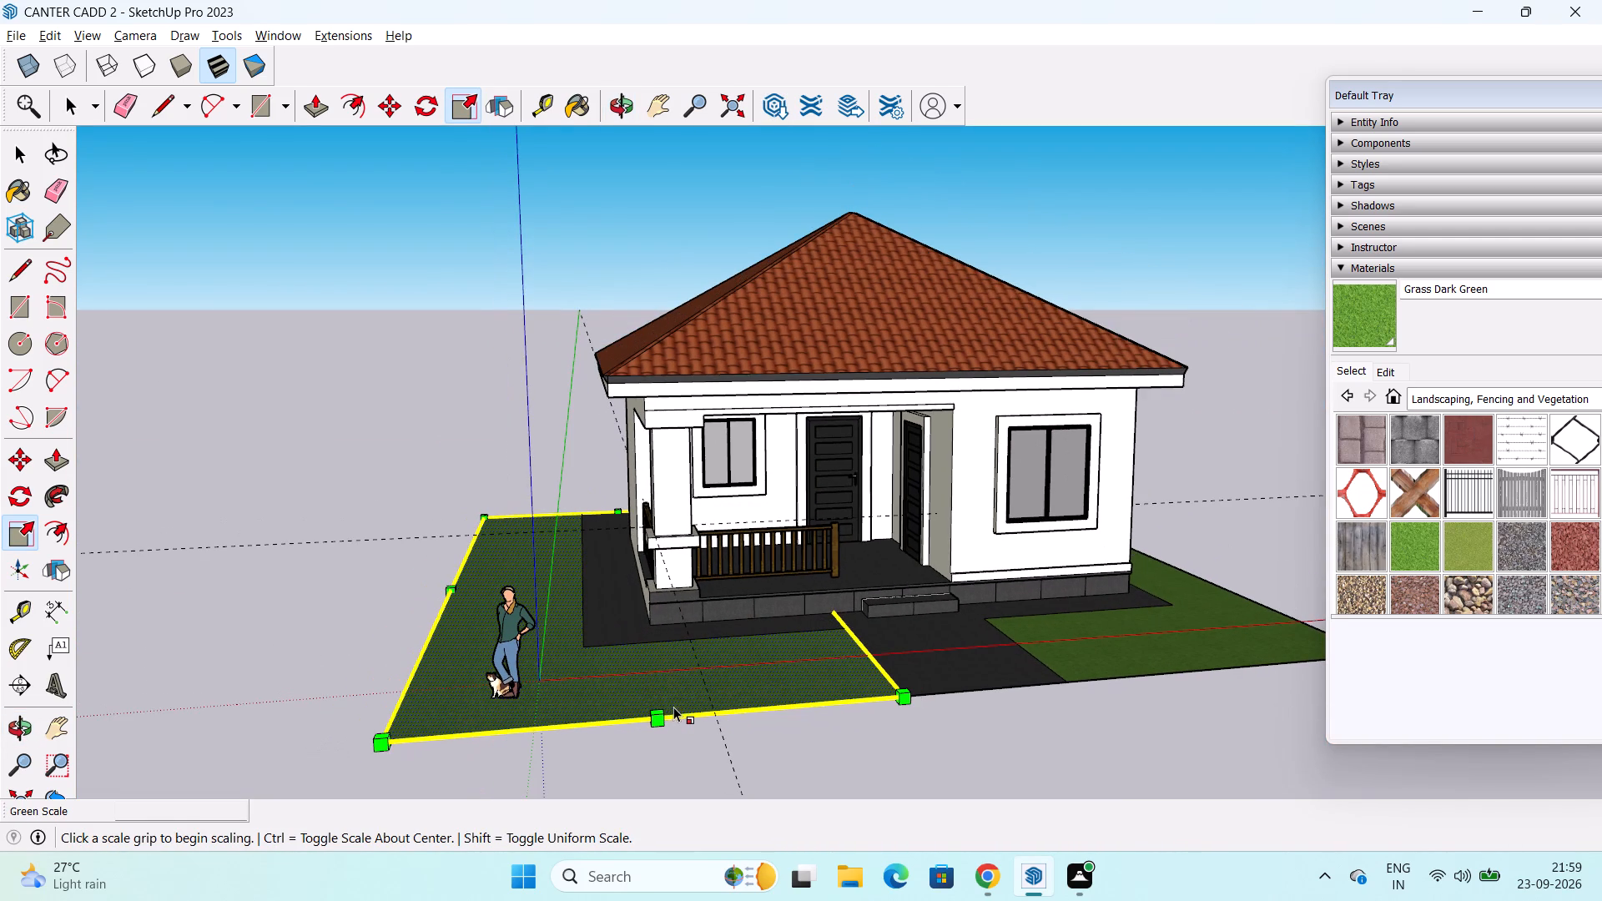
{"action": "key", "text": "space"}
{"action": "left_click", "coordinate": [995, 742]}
Examine the house from the front, side and above to review the overall model.
{"action": "scroll", "coordinate": [995, 742], "scroll_direction": "down", "scroll_amount": 2}
{"action": "middle_click_drag", "start_coordinate": [995, 742], "coordinate": [964, 702]}
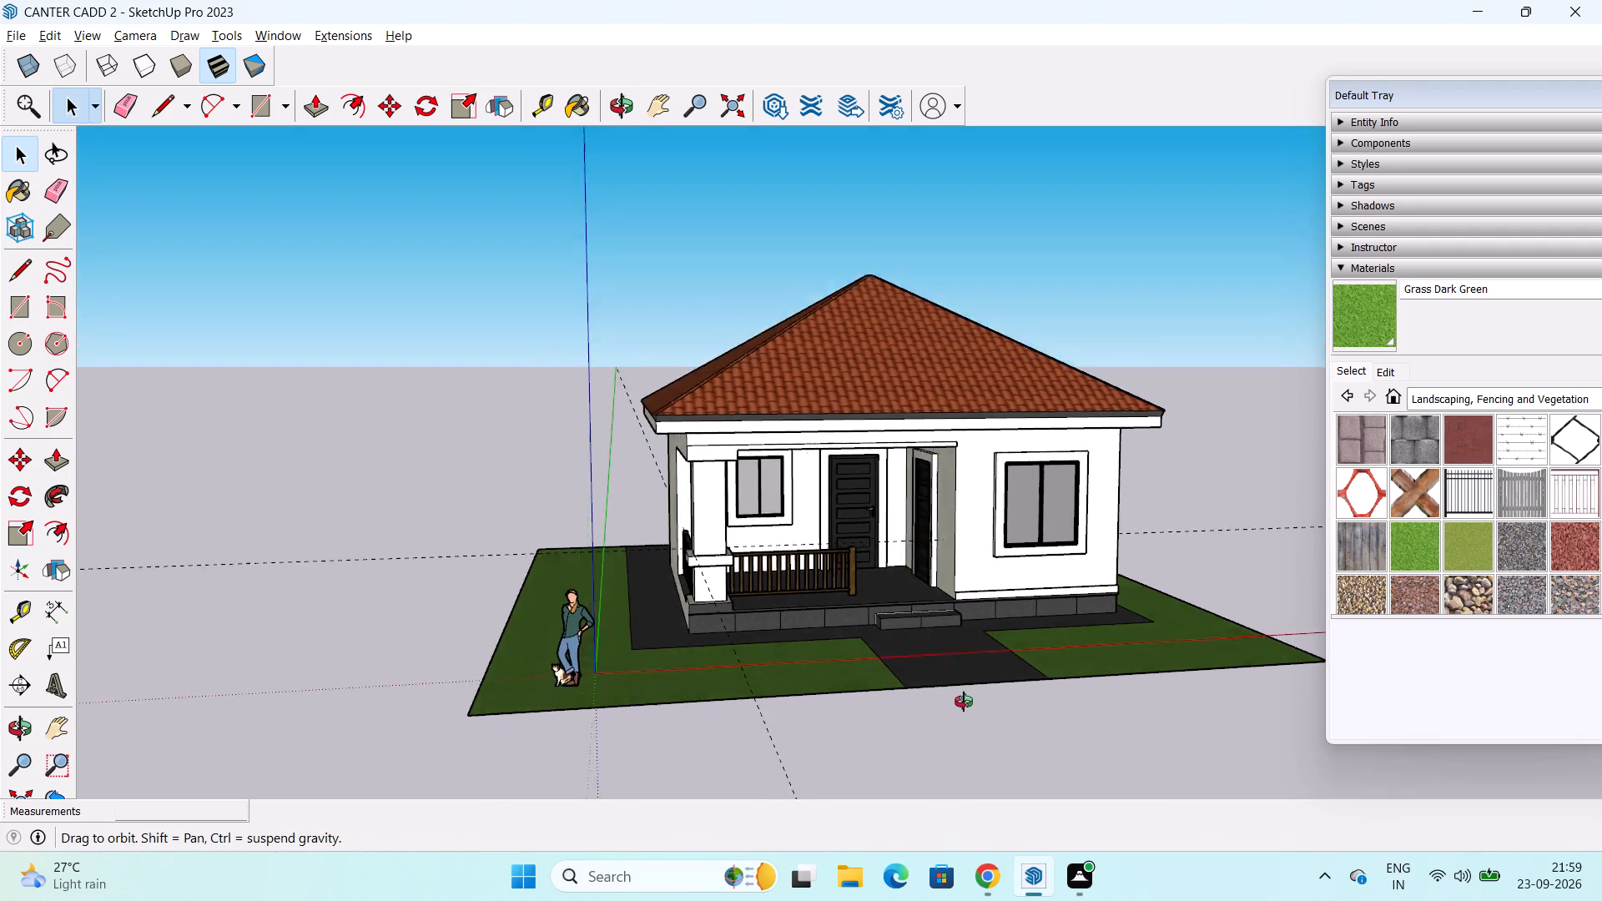
{"action": "middle_click_drag", "start_coordinate": [964, 702], "coordinate": [319, 672]}
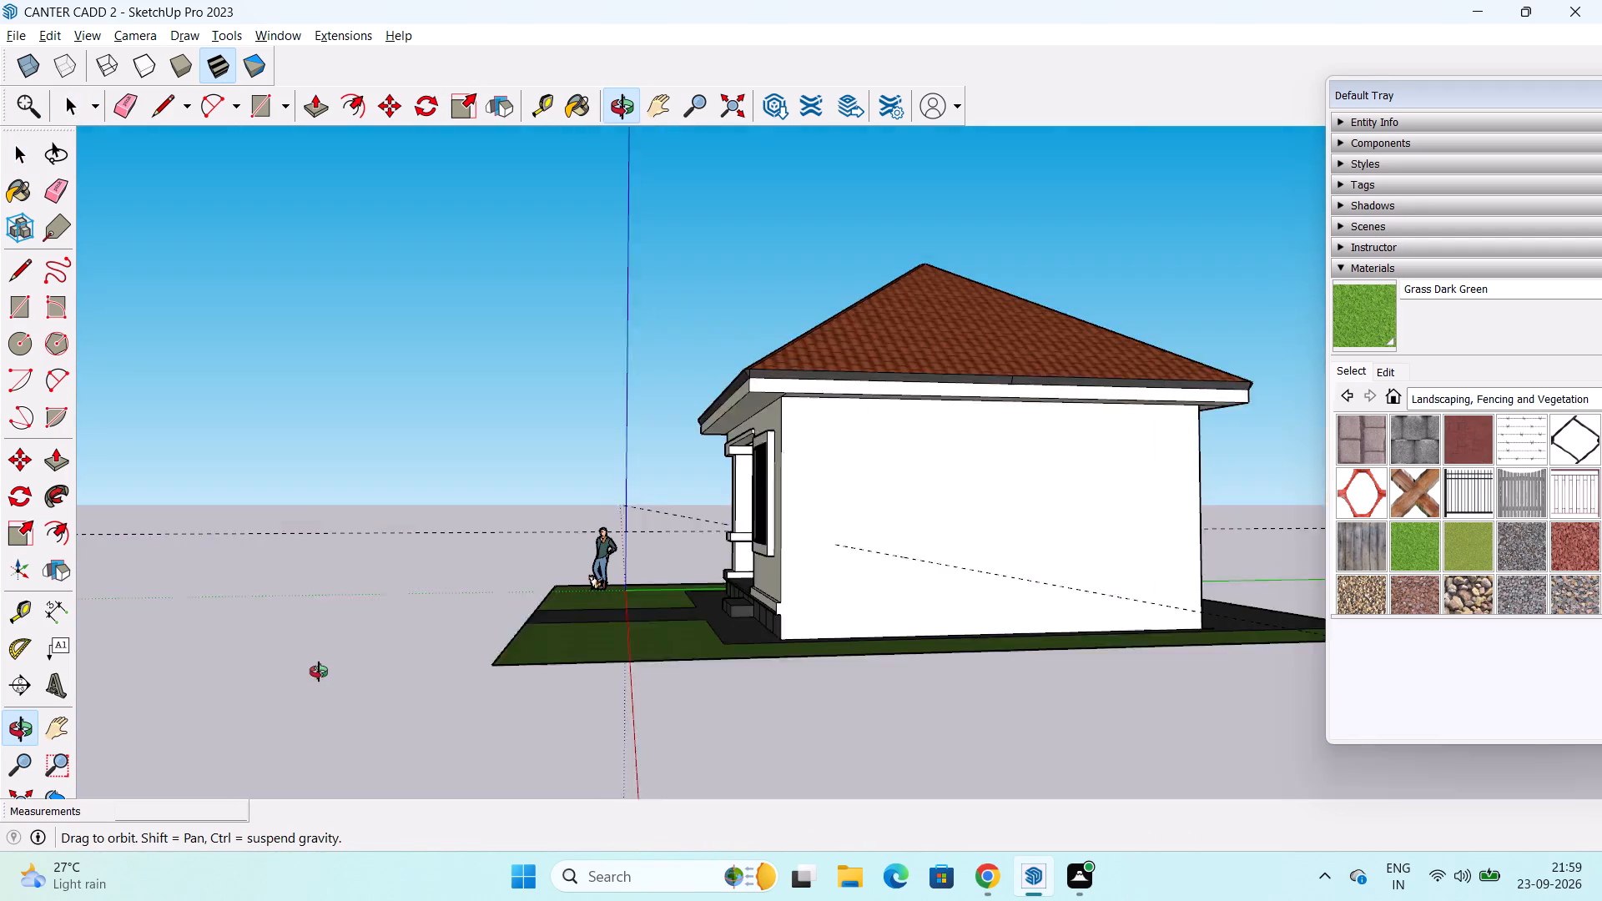
{"action": "middle_click_drag", "start_coordinate": [319, 672], "coordinate": [733, 805]}
{"action": "scroll", "coordinate": [733, 801], "scroll_direction": "down", "scroll_amount": 4}
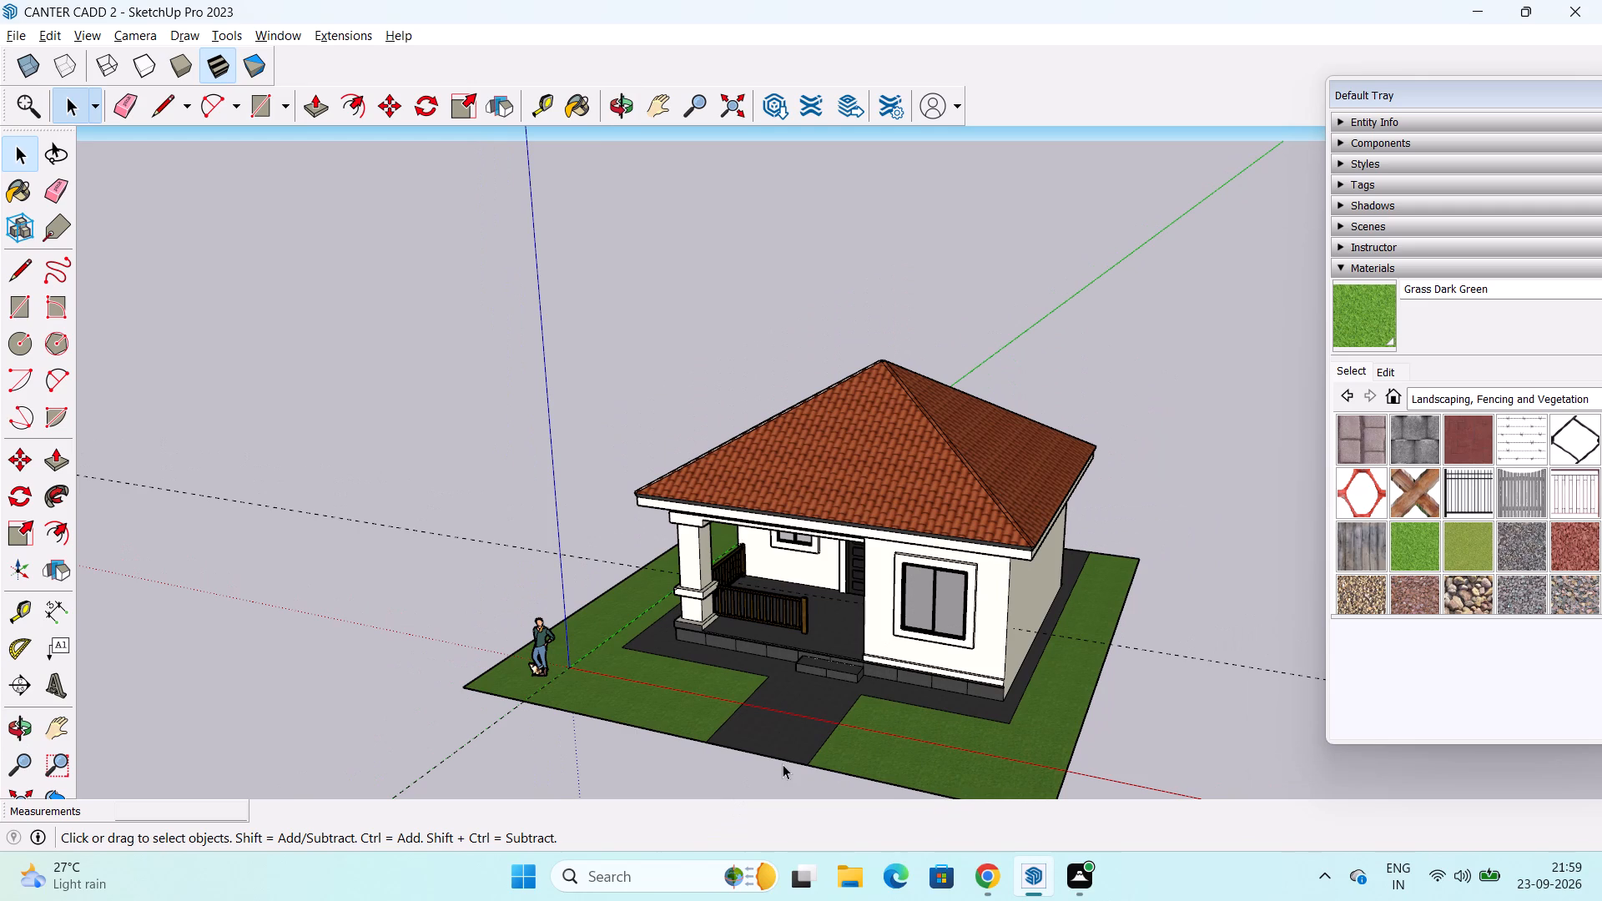
{"action": "middle_click_drag", "start_coordinate": [771, 750], "coordinate": [933, 677]}
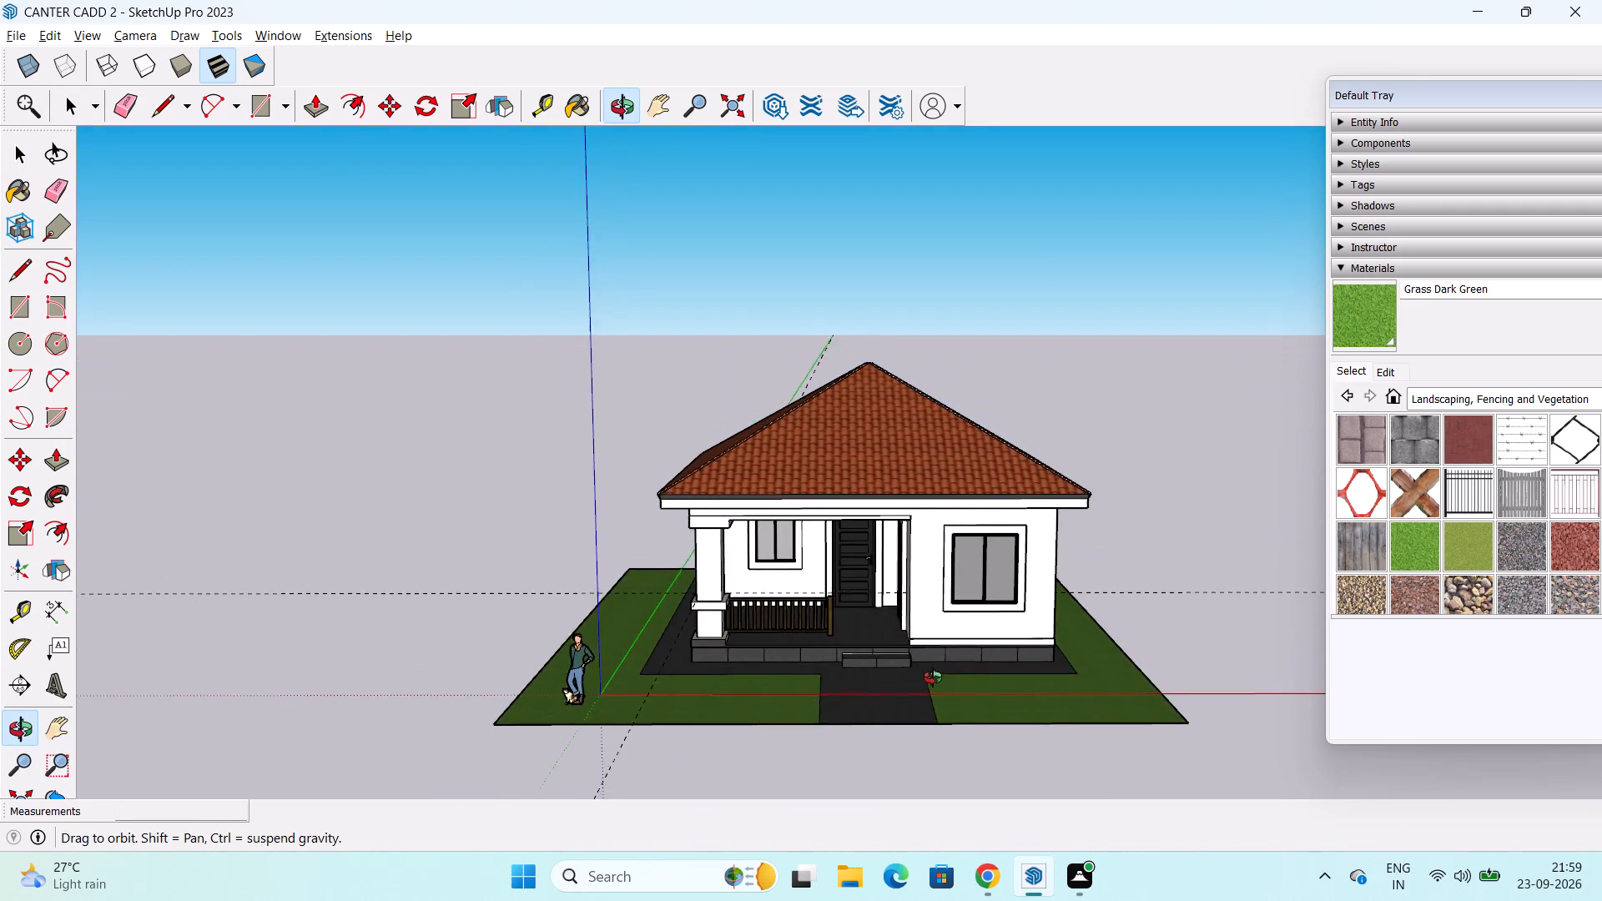
{"action": "middle_click_drag", "start_coordinate": [933, 677], "coordinate": [900, 689]}
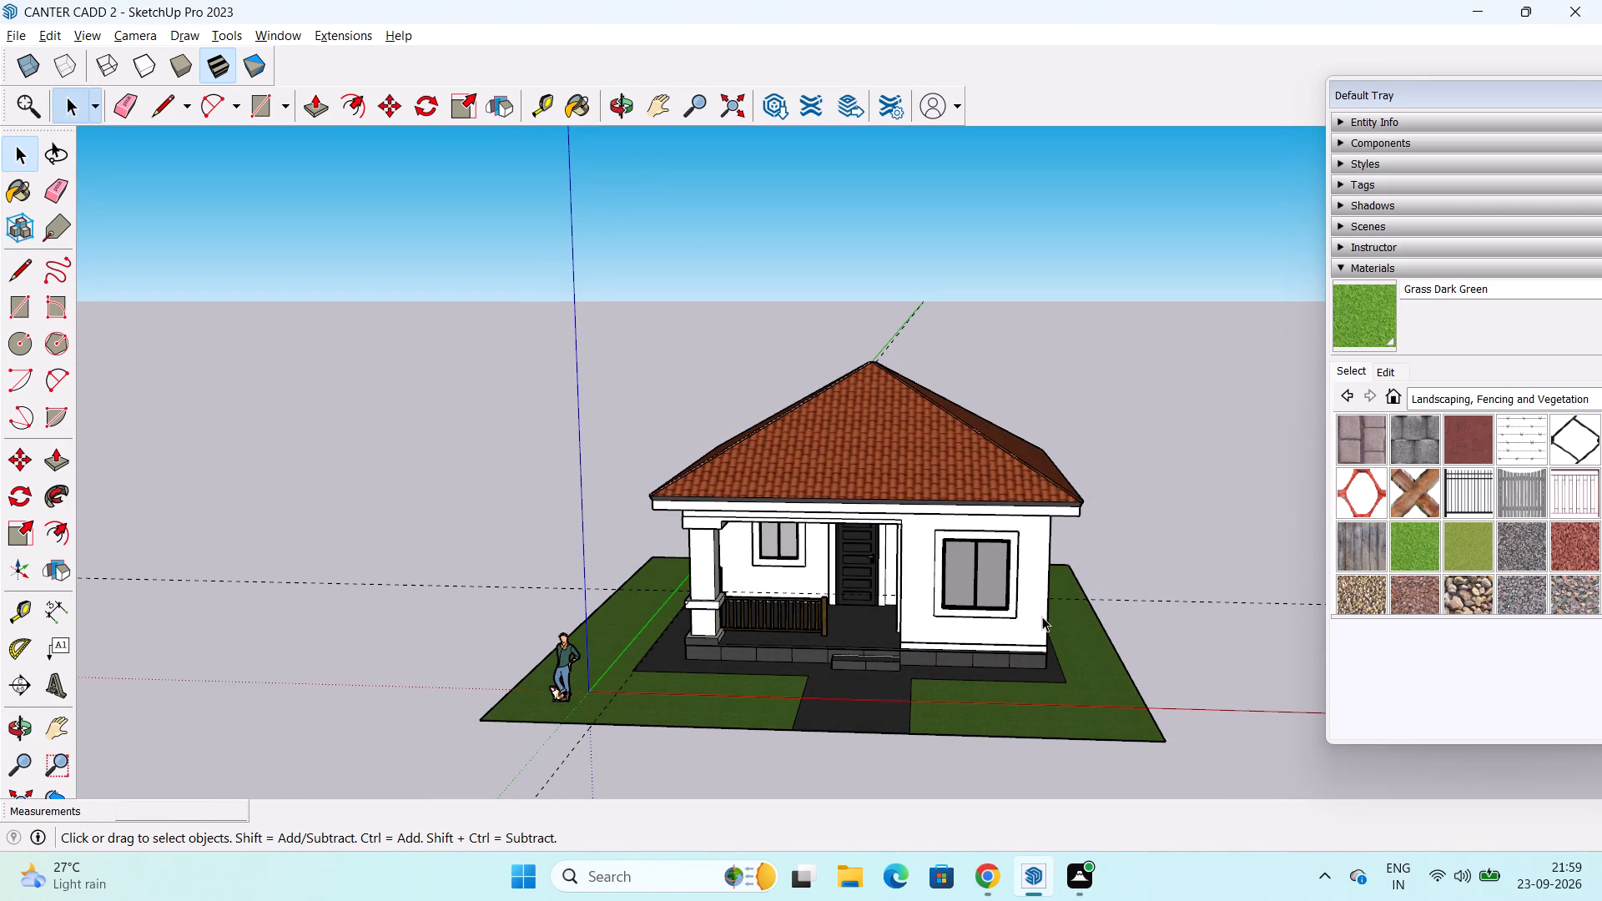
{"action": "middle_click_drag", "start_coordinate": [1043, 642], "coordinate": [1043, 641]}
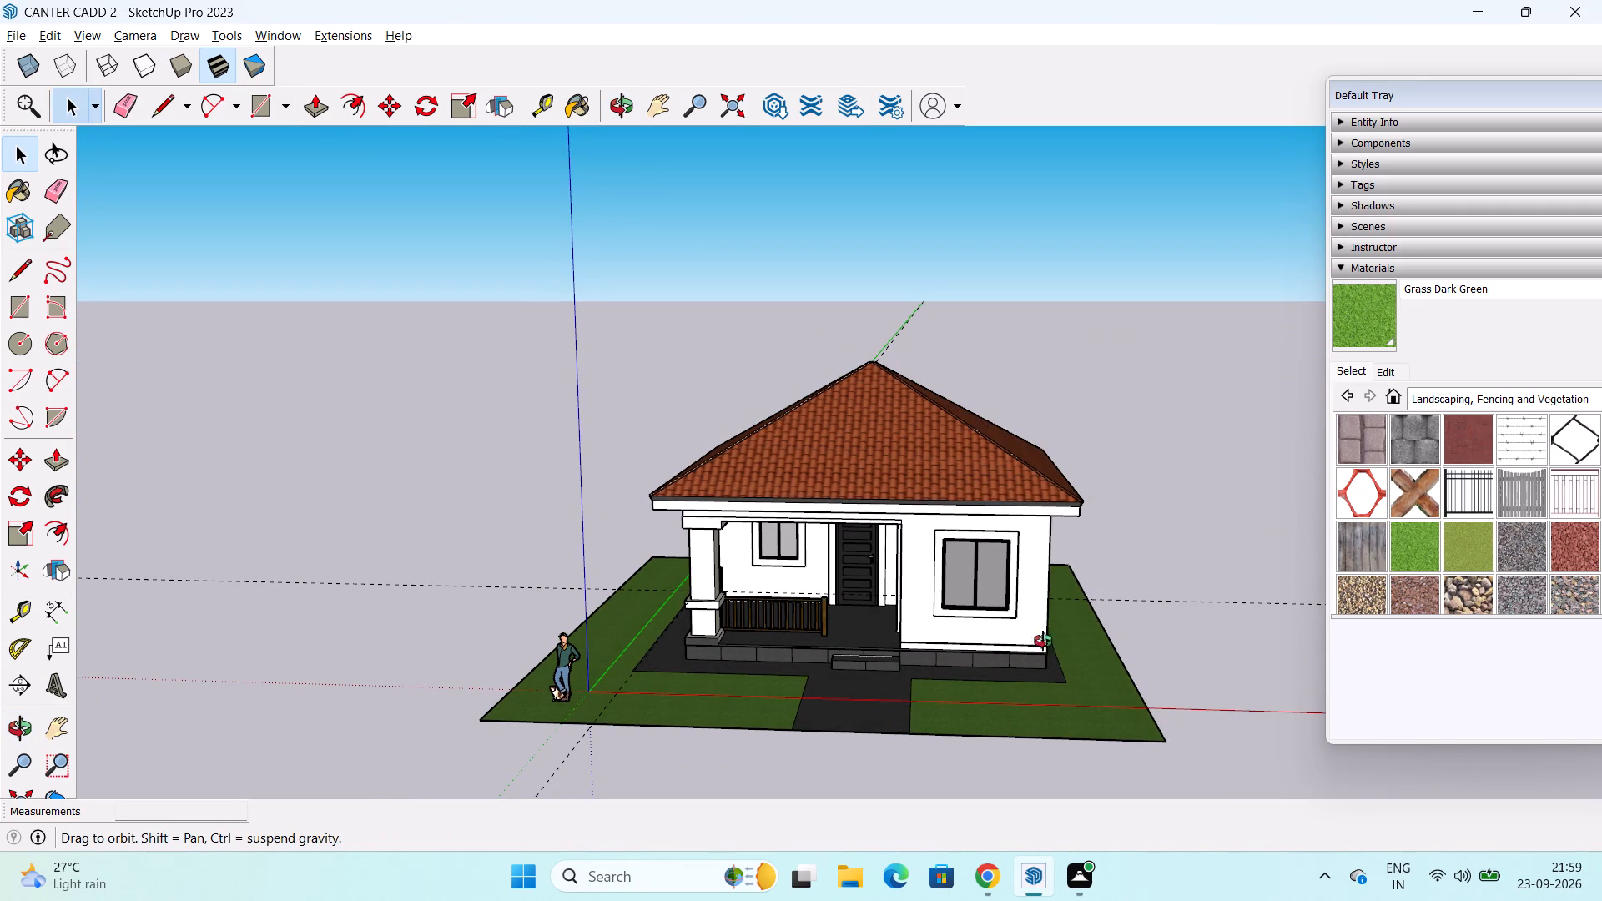
{"action": "middle_click_drag", "start_coordinate": [1043, 641], "coordinate": [1034, 613]}
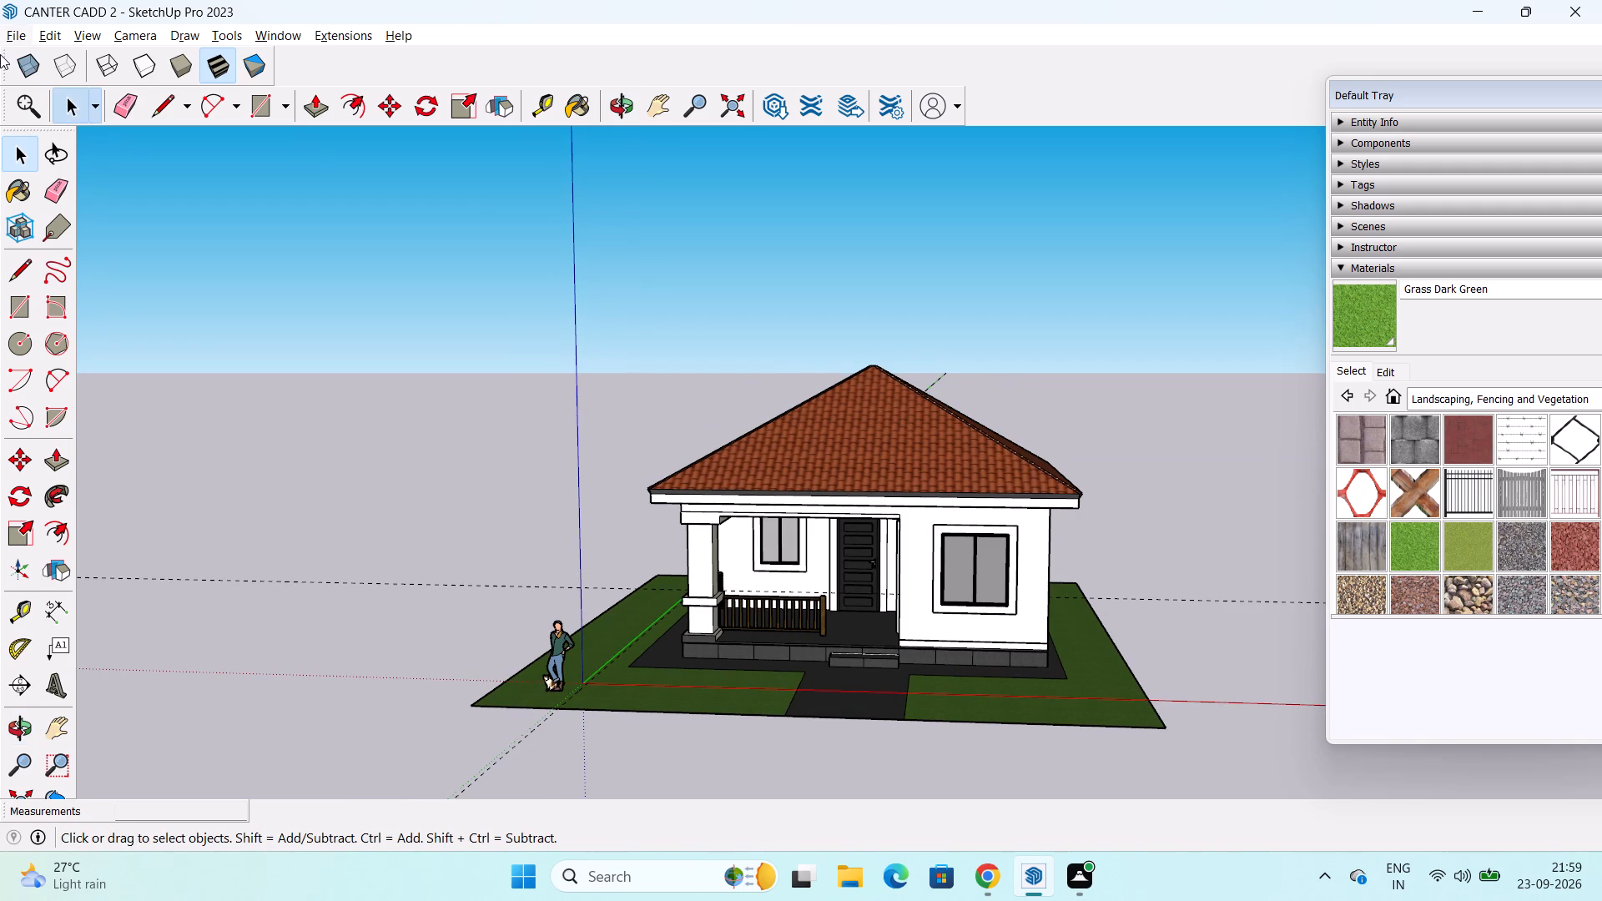
Delete all the dashed guide lines in the model.
{"action": "left_click", "coordinate": [46, 38]}
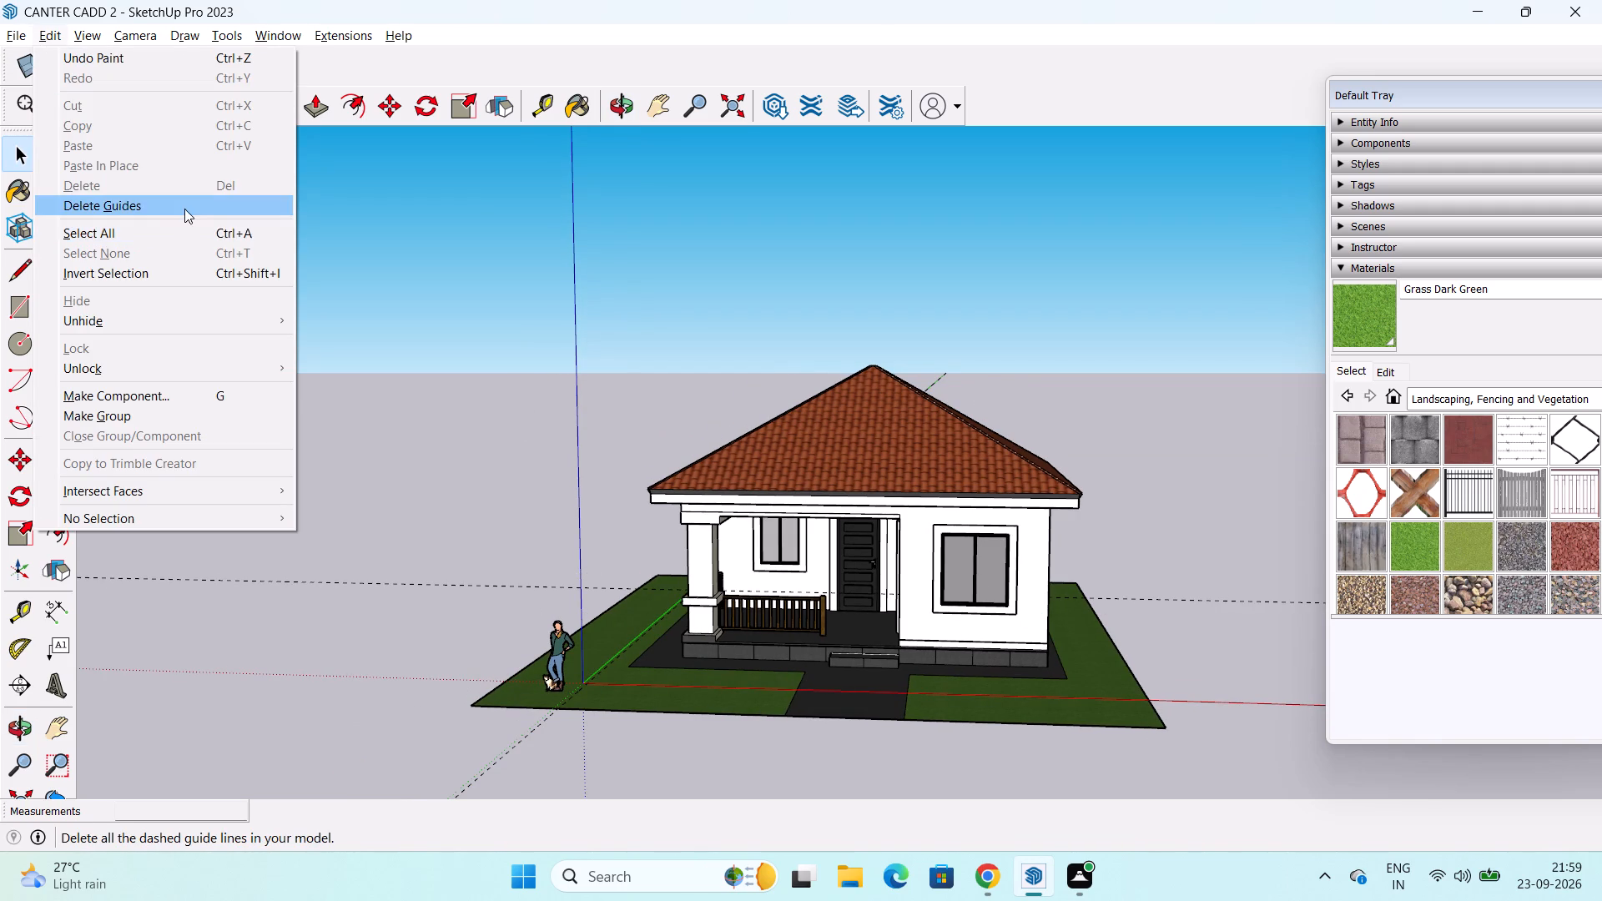
{"action": "left_click", "coordinate": [185, 208]}
Paint the front path and the paved strip around the house with Groundcover Bark Chips.
{"action": "middle_click_drag", "start_coordinate": [595, 547], "coordinate": [634, 540]}
{"action": "scroll", "coordinate": [748, 551], "scroll_direction": "up", "scroll_amount": 1}
{"action": "middle_click_drag", "start_coordinate": [945, 584], "coordinate": [867, 588], "text": "shift"}
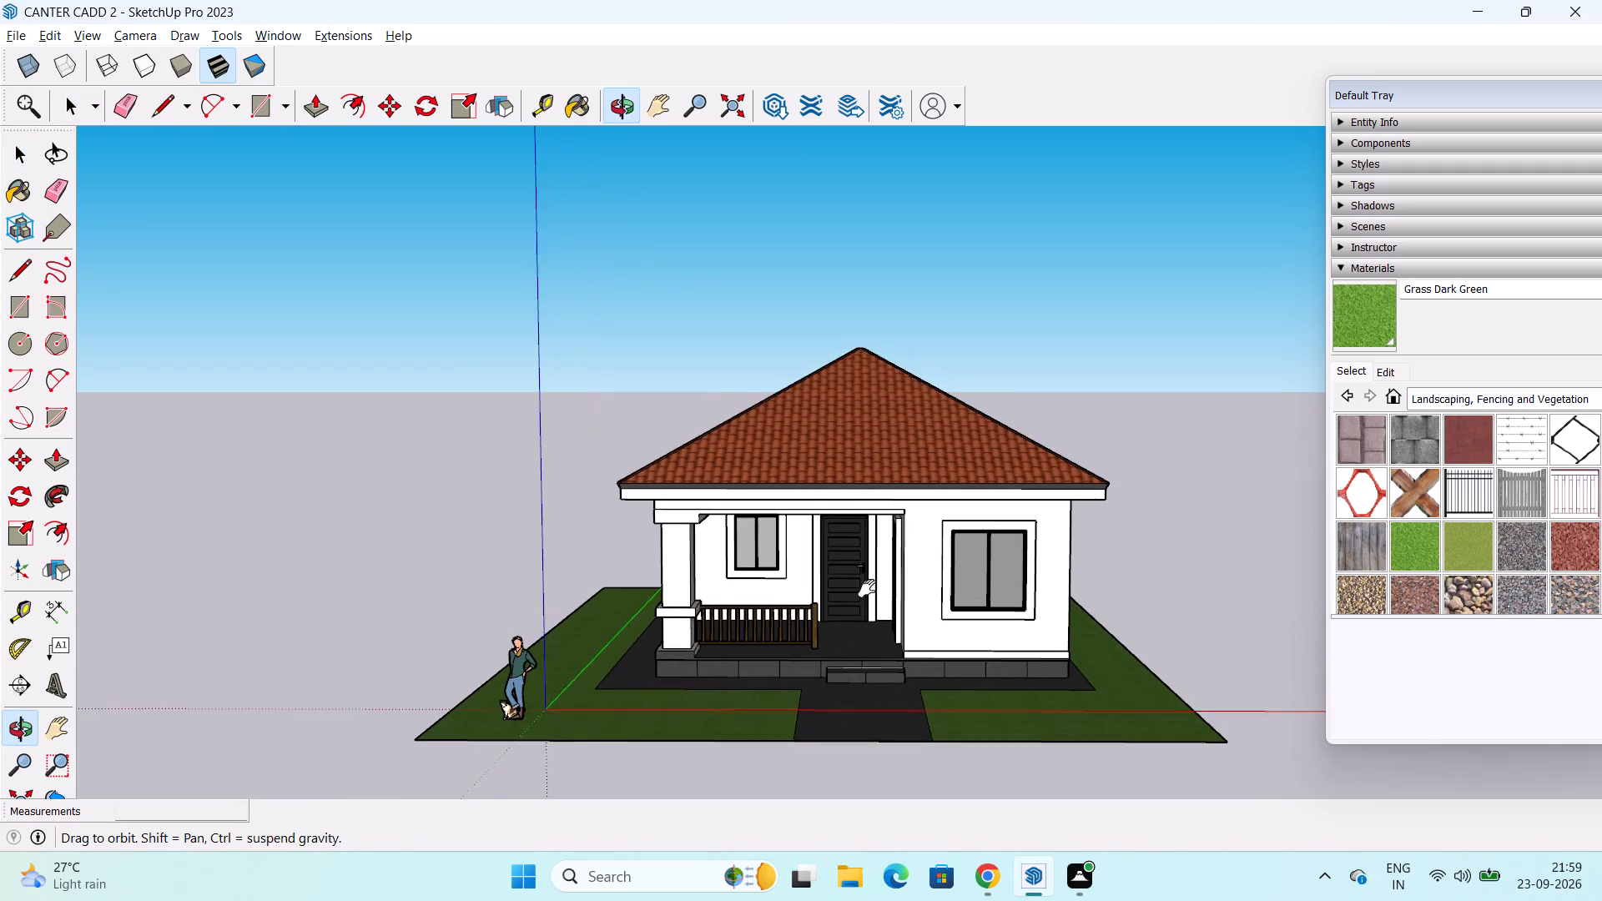
{"action": "middle_click_drag", "start_coordinate": [867, 588], "coordinate": [820, 592], "text": "shift"}
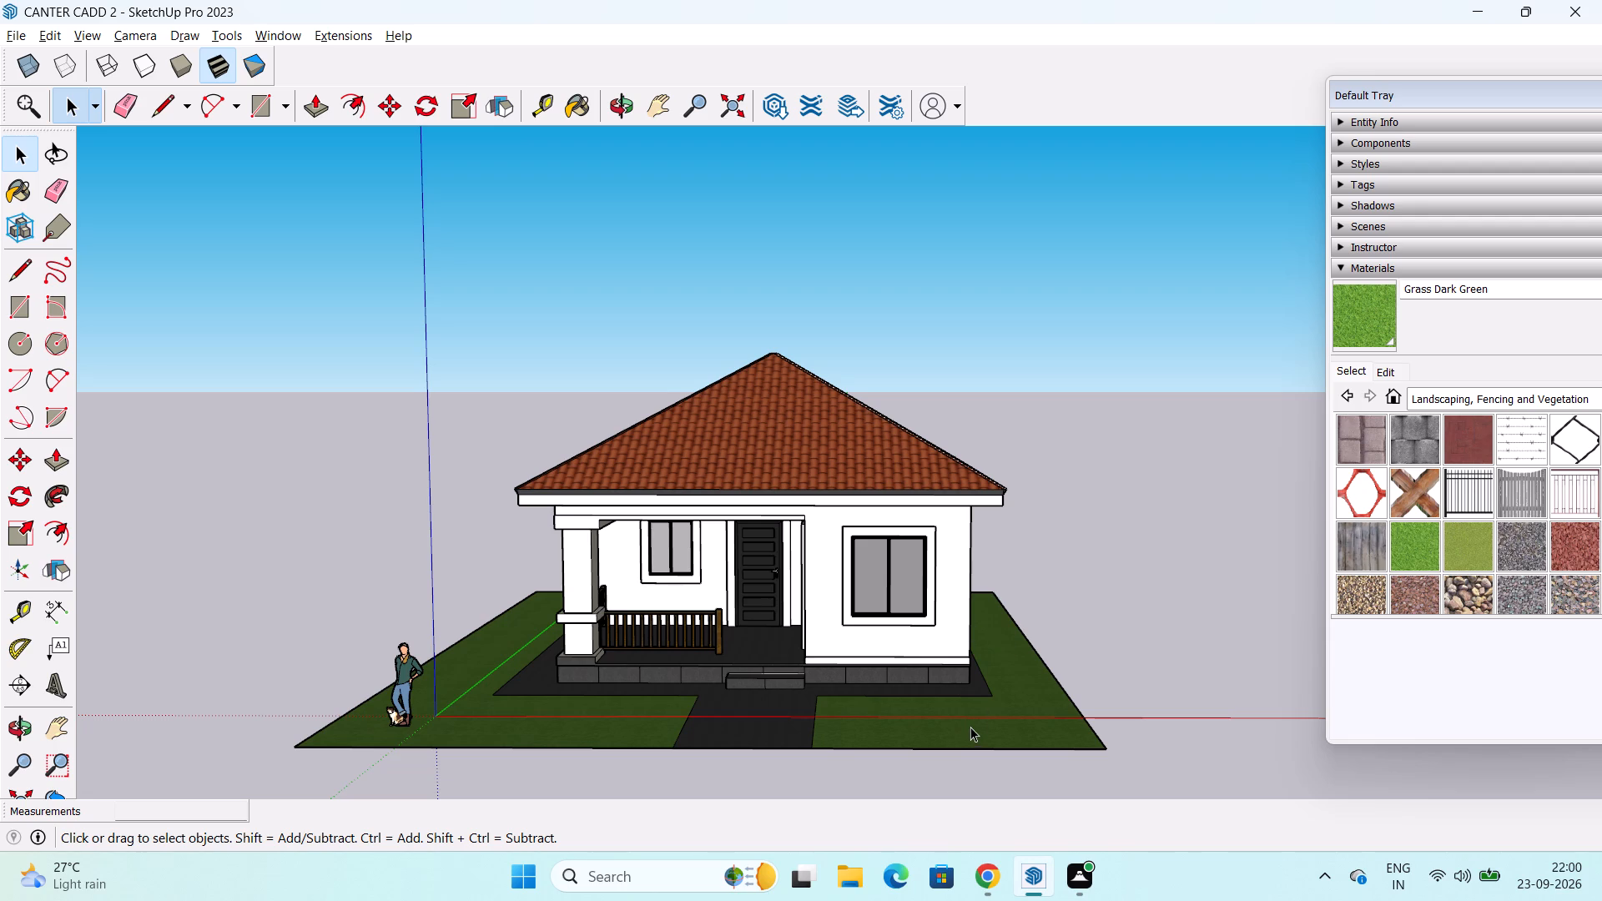
{"action": "left_click", "coordinate": [1521, 545]}
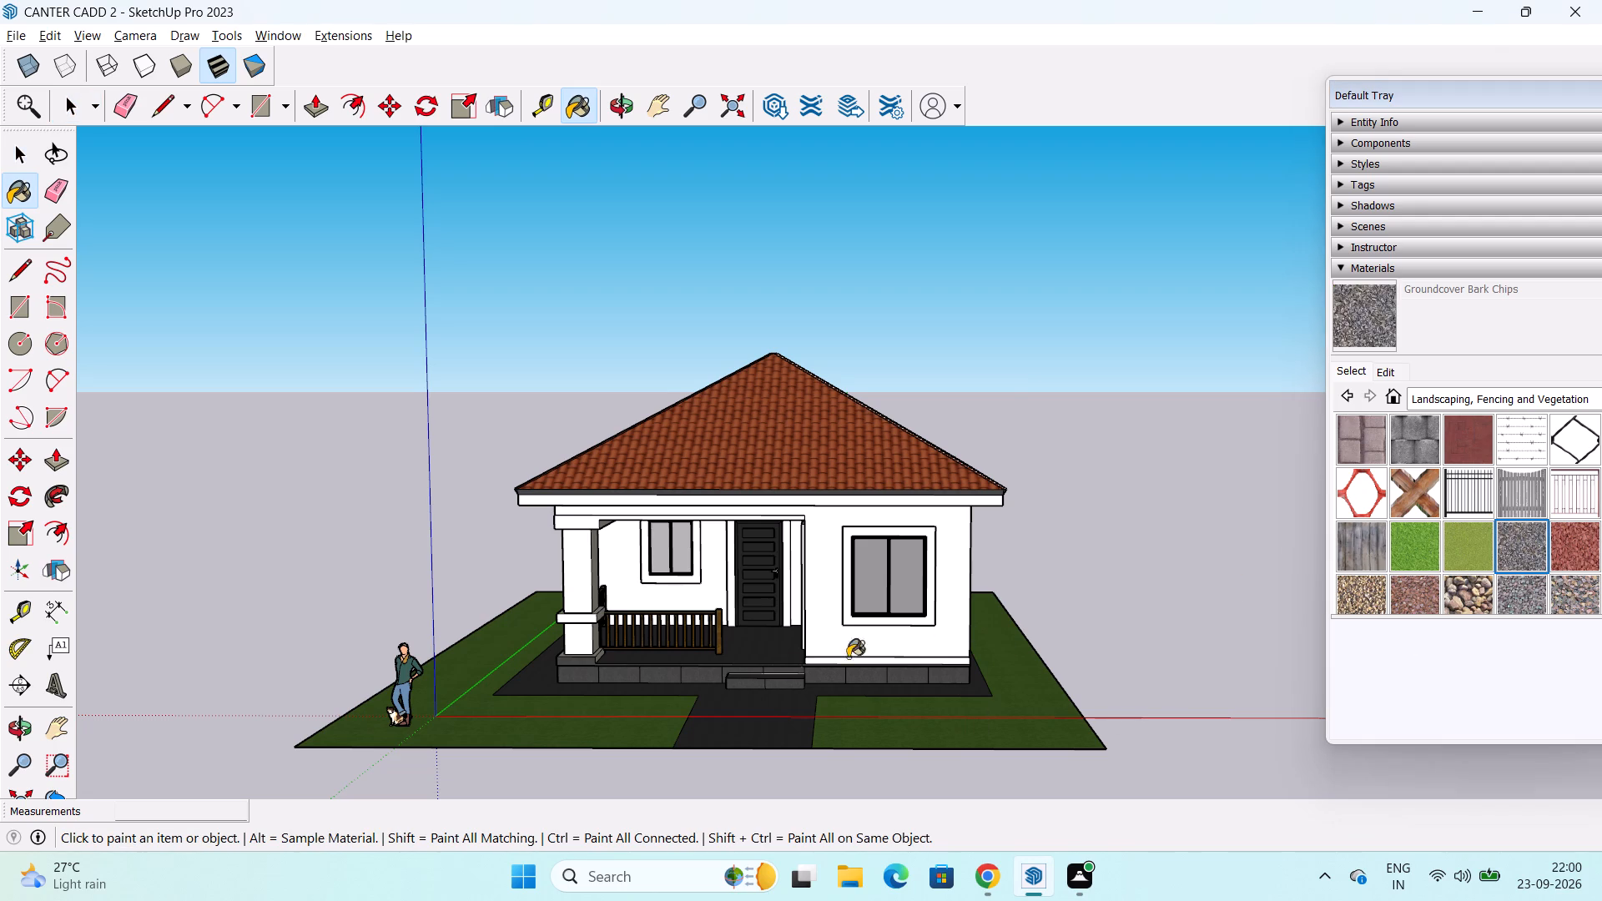
{"action": "left_click", "coordinate": [772, 710]}
Repaint the front path and the paved strip around the house with Granite Tile from the Tile materials.
{"action": "scroll", "coordinate": [777, 713], "scroll_direction": "up", "scroll_amount": 5}
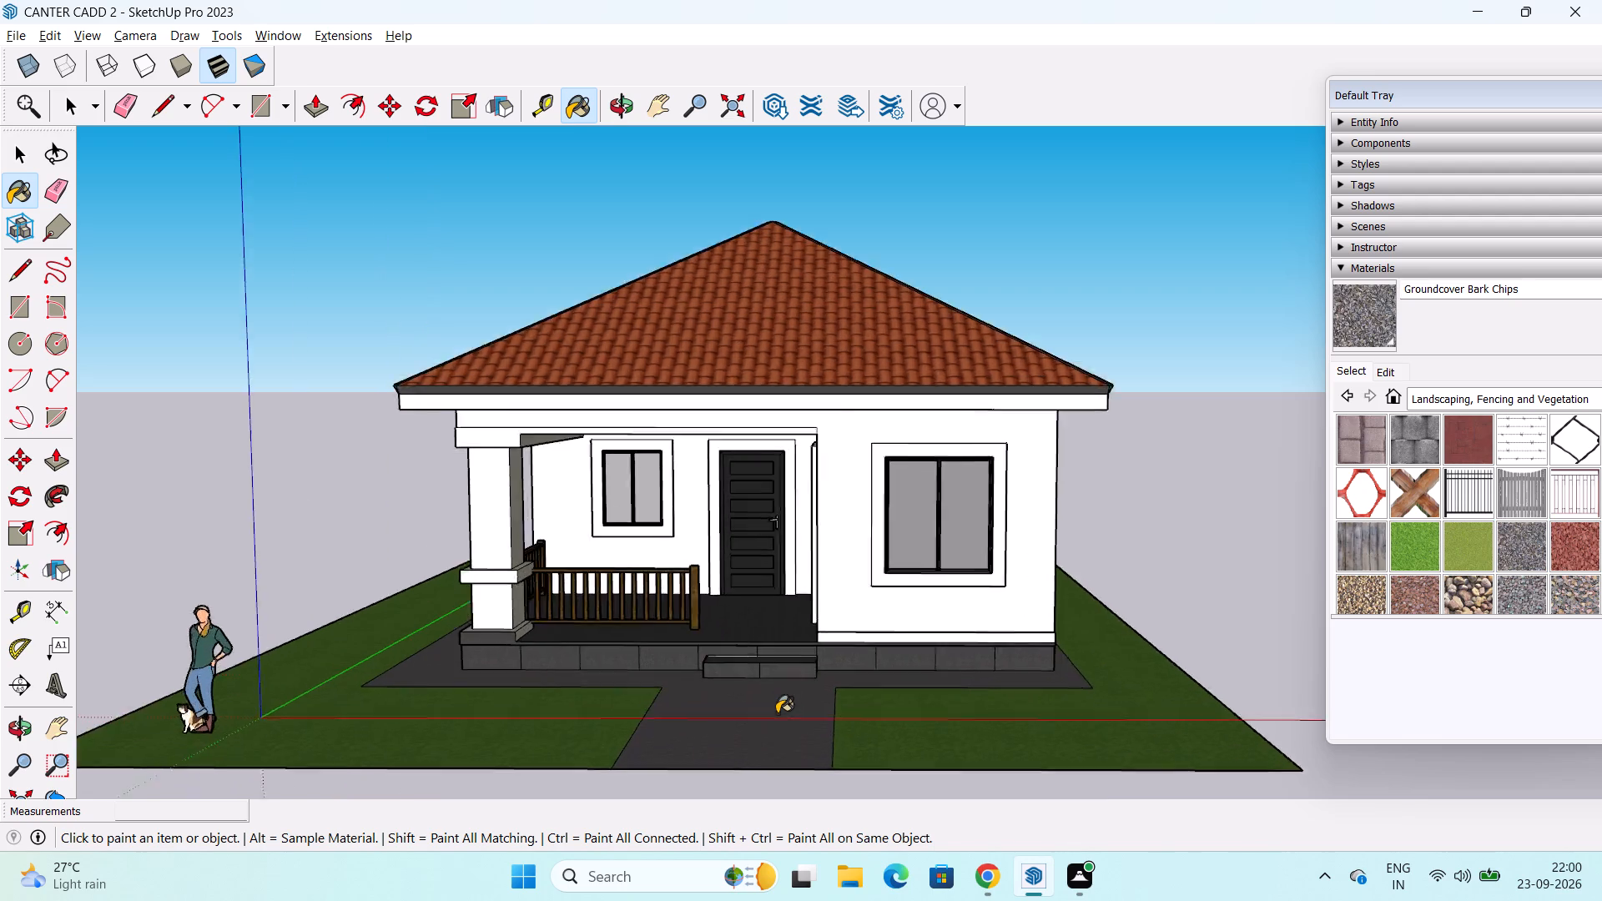
{"action": "scroll", "coordinate": [777, 713], "scroll_direction": "up", "scroll_amount": 4}
{"action": "middle_click_drag", "start_coordinate": [779, 709], "coordinate": [530, 900]}
{"action": "scroll", "coordinate": [1501, 584], "scroll_direction": "up", "scroll_amount": 4}
{"action": "scroll", "coordinate": [1506, 575], "scroll_direction": "down", "scroll_amount": 3}
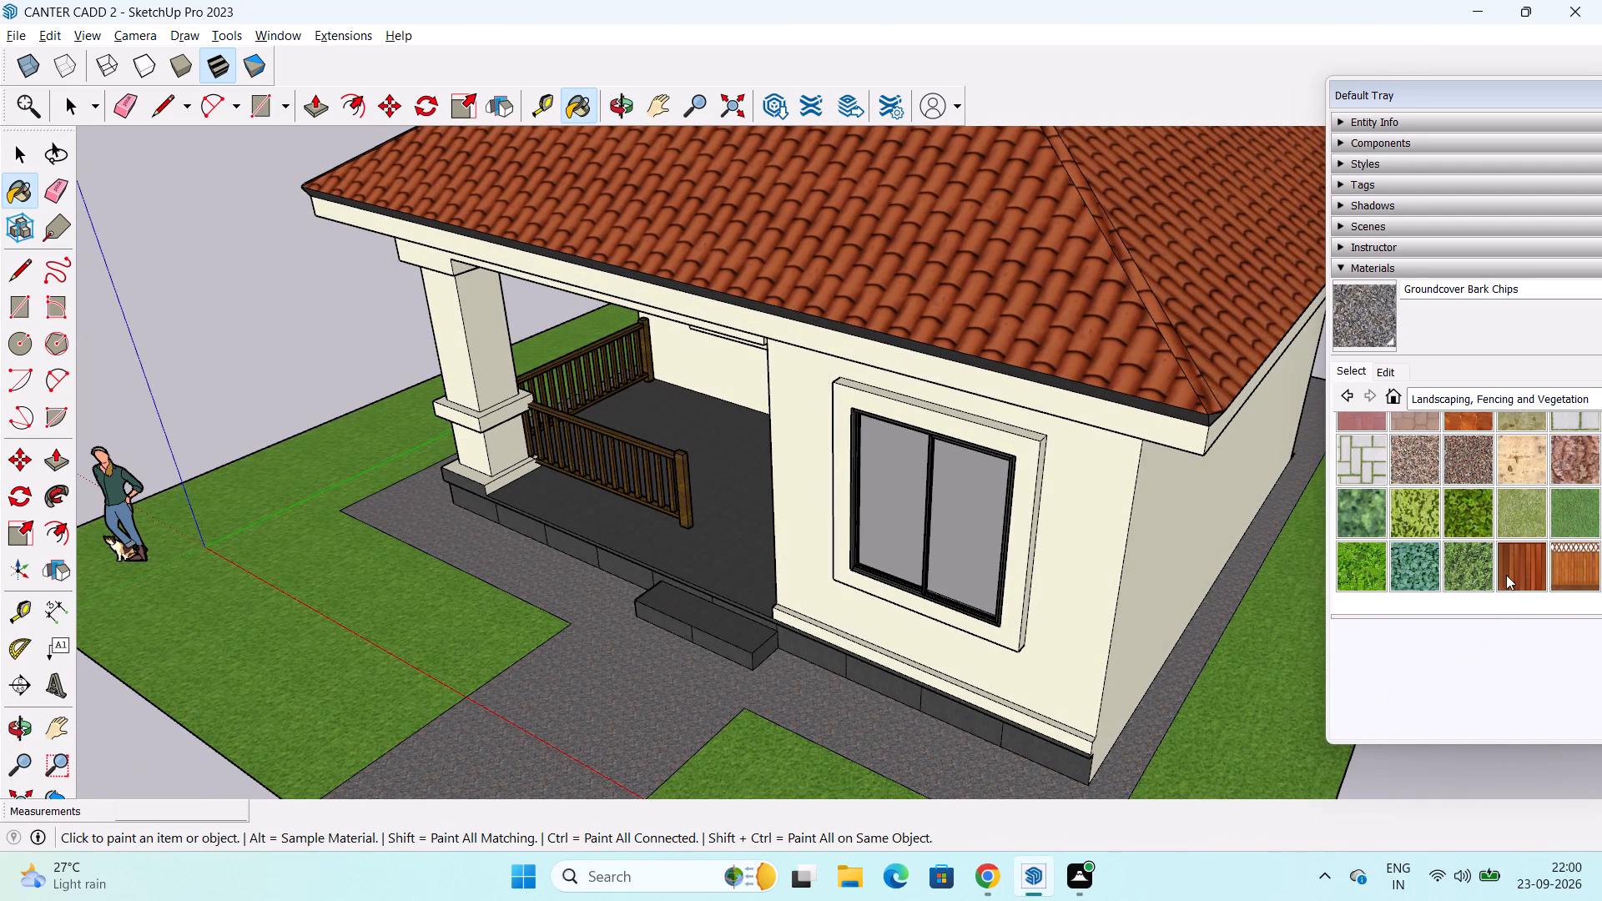
{"action": "left_click", "coordinate": [1574, 398]}
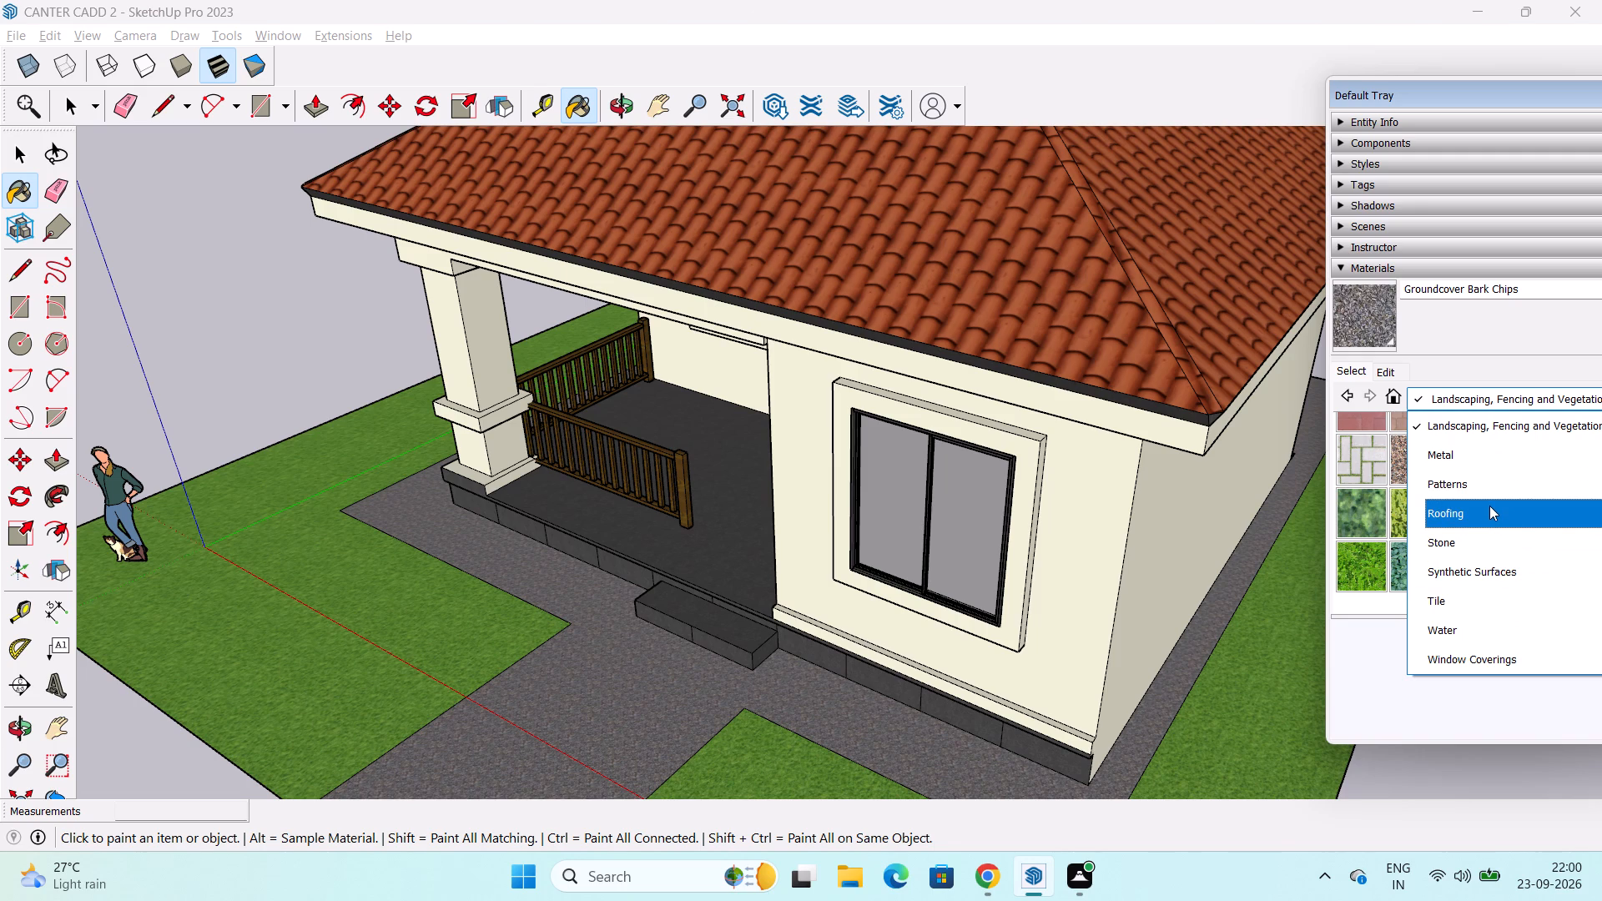
{"action": "scroll", "coordinate": [1489, 506], "scroll_direction": "up", "scroll_amount": 1}
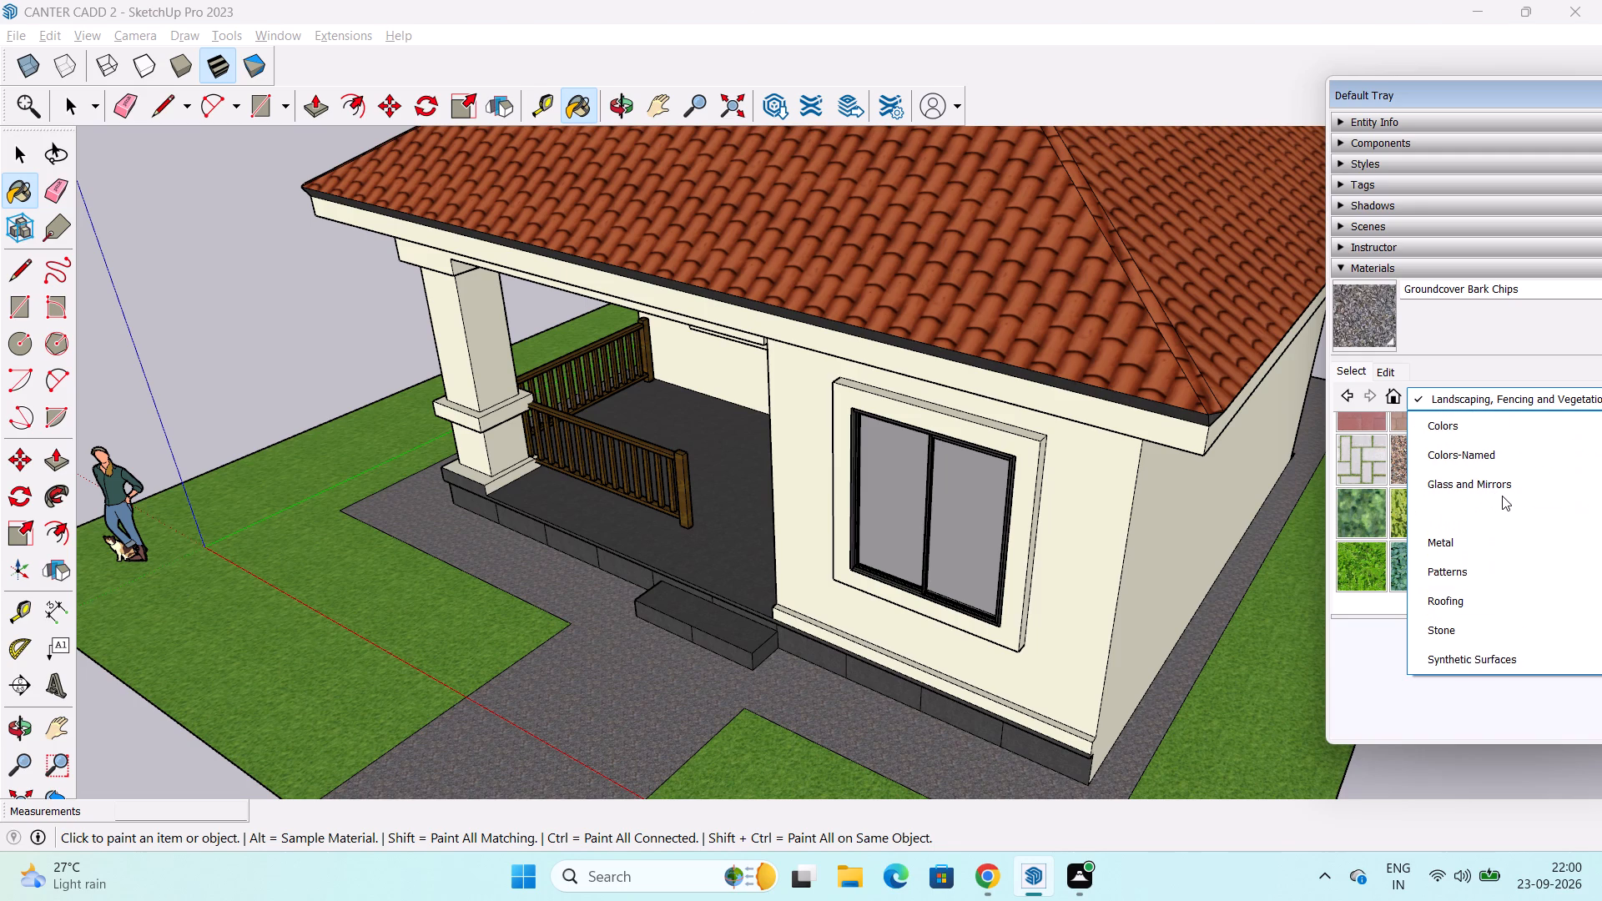
{"action": "scroll", "coordinate": [1502, 496], "scroll_direction": "down", "scroll_amount": 1}
{"action": "left_click", "coordinate": [1504, 601]}
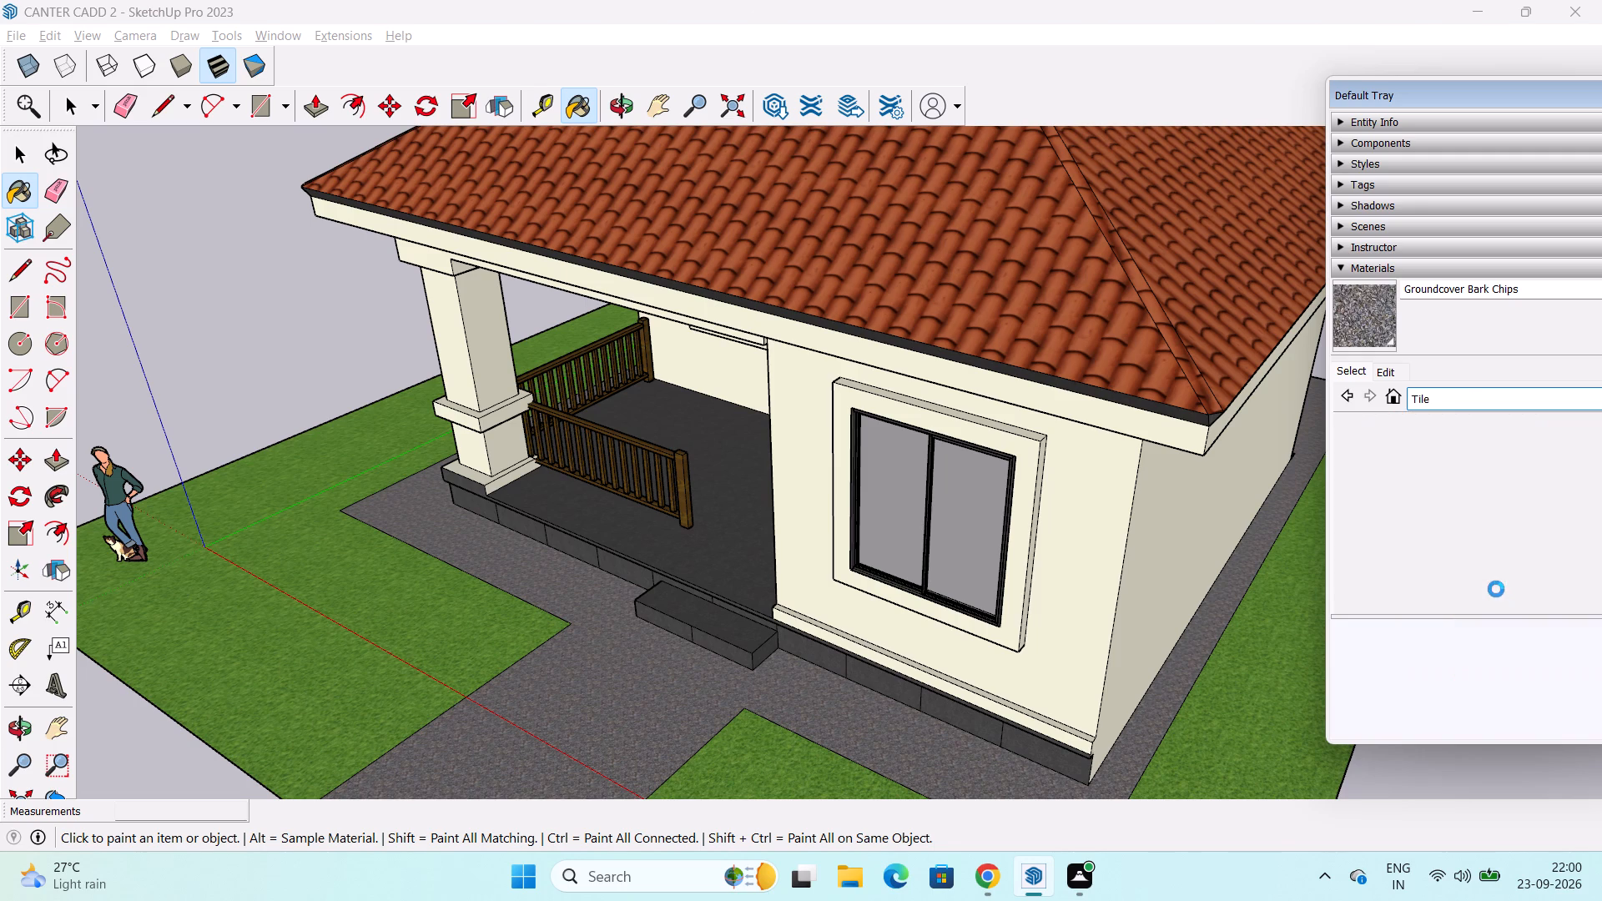
{"action": "scroll", "coordinate": [1496, 575], "scroll_direction": "down", "scroll_amount": 1}
{"action": "scroll", "coordinate": [1495, 545], "scroll_direction": "up", "scroll_amount": 1}
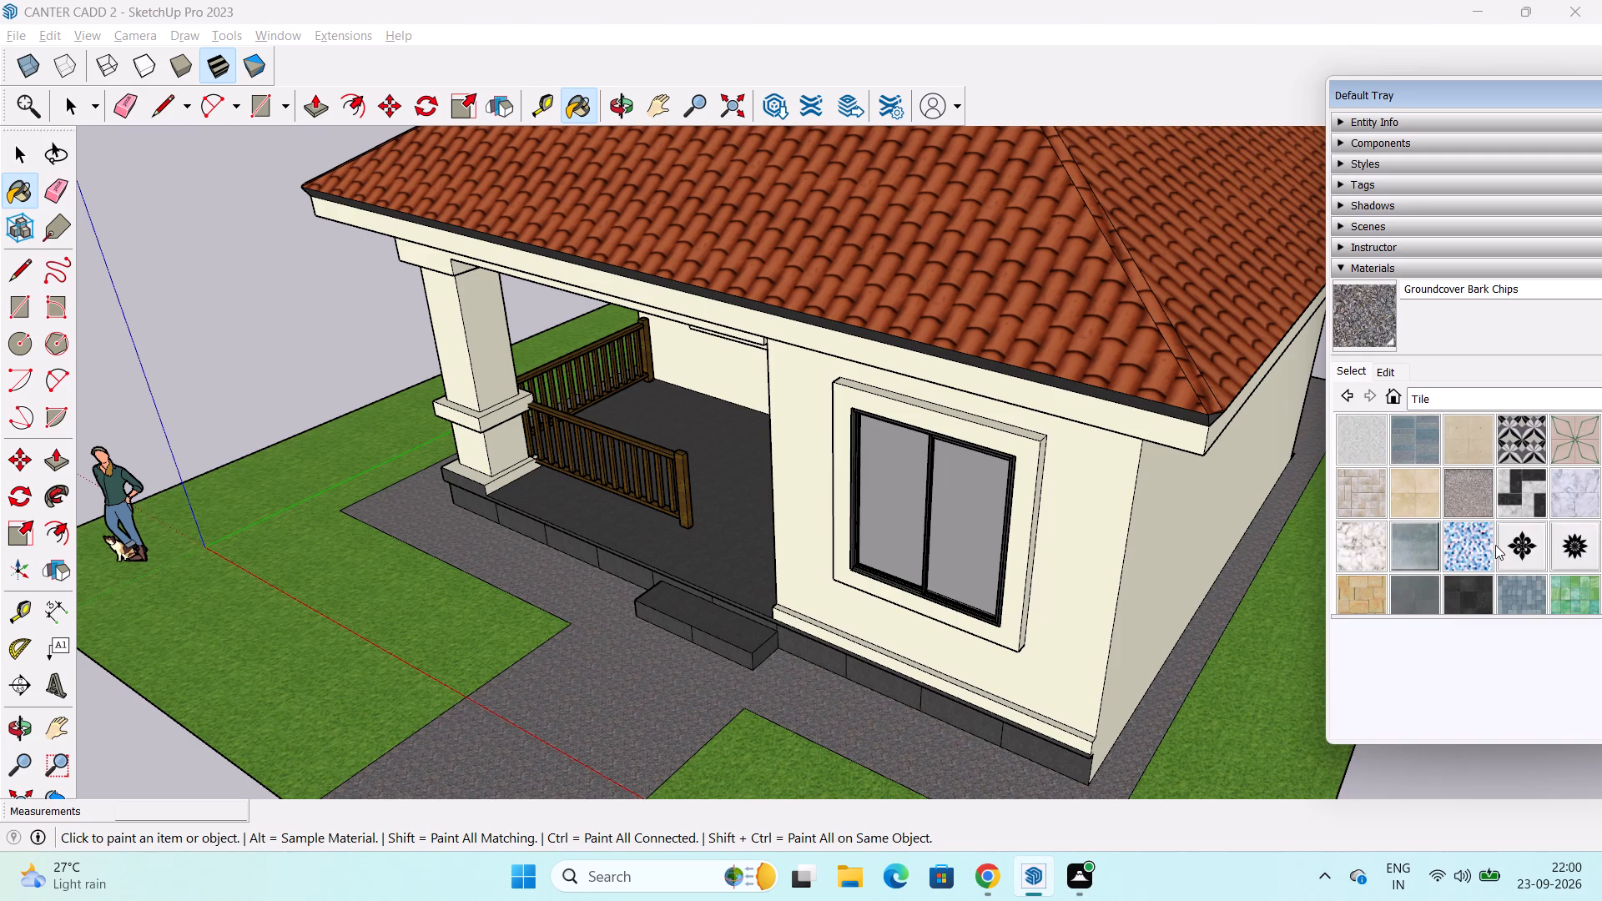
{"action": "left_click", "coordinate": [1458, 493]}
{"action": "left_click", "coordinate": [647, 719]}
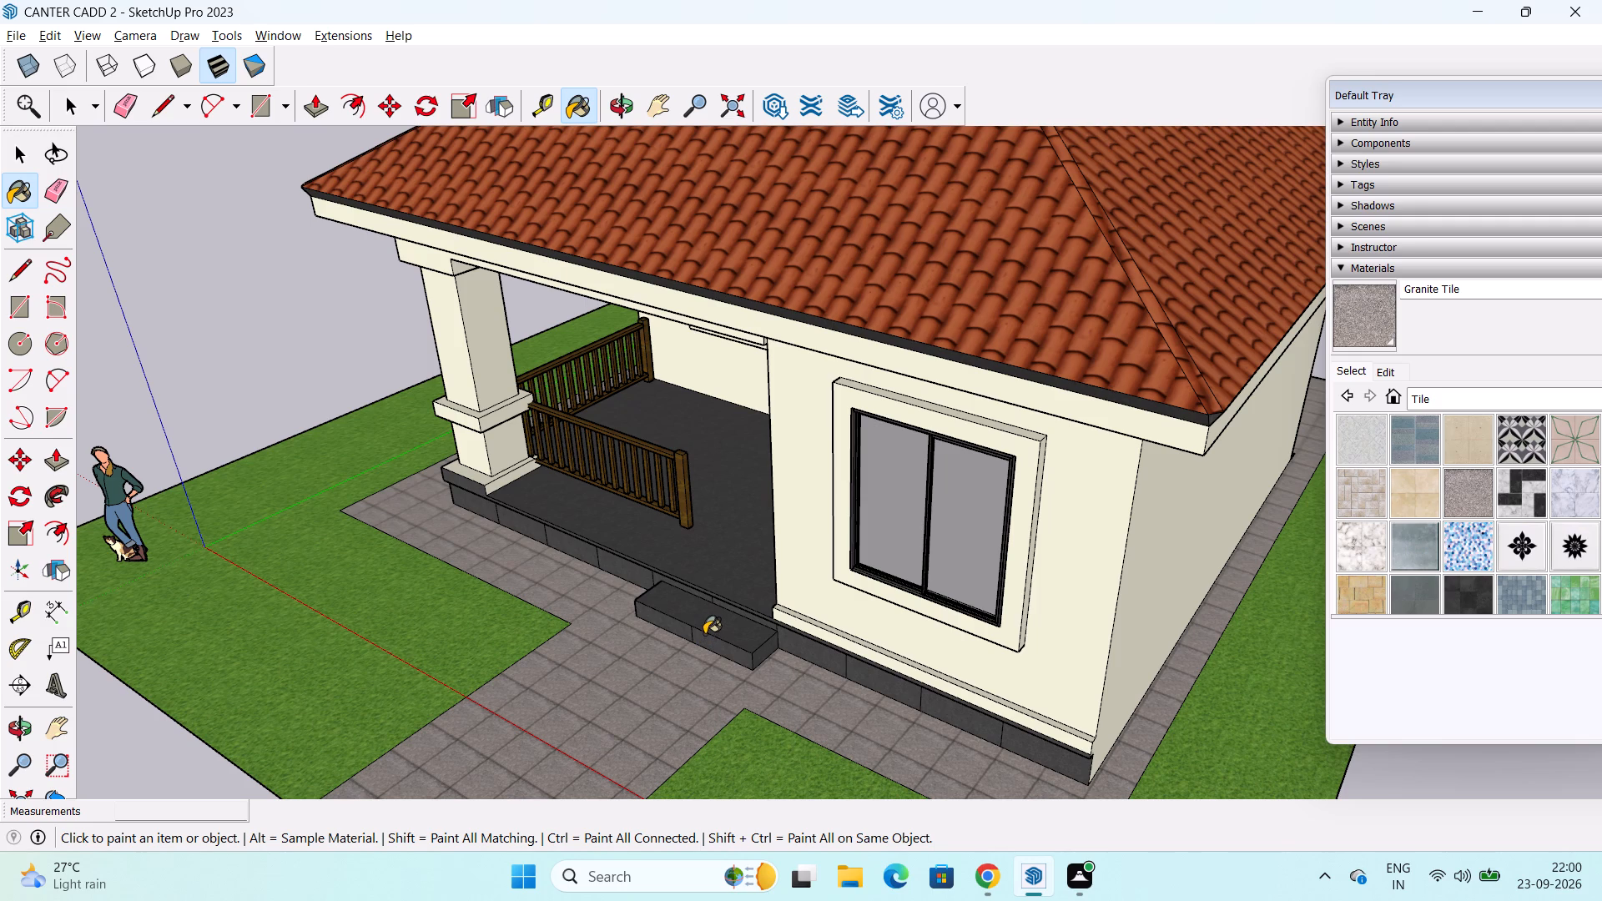
Set the Granite Tile texture size on the path and paved strip to 2' by 2'.
{"action": "middle_click_drag", "start_coordinate": [704, 634], "coordinate": [920, 621]}
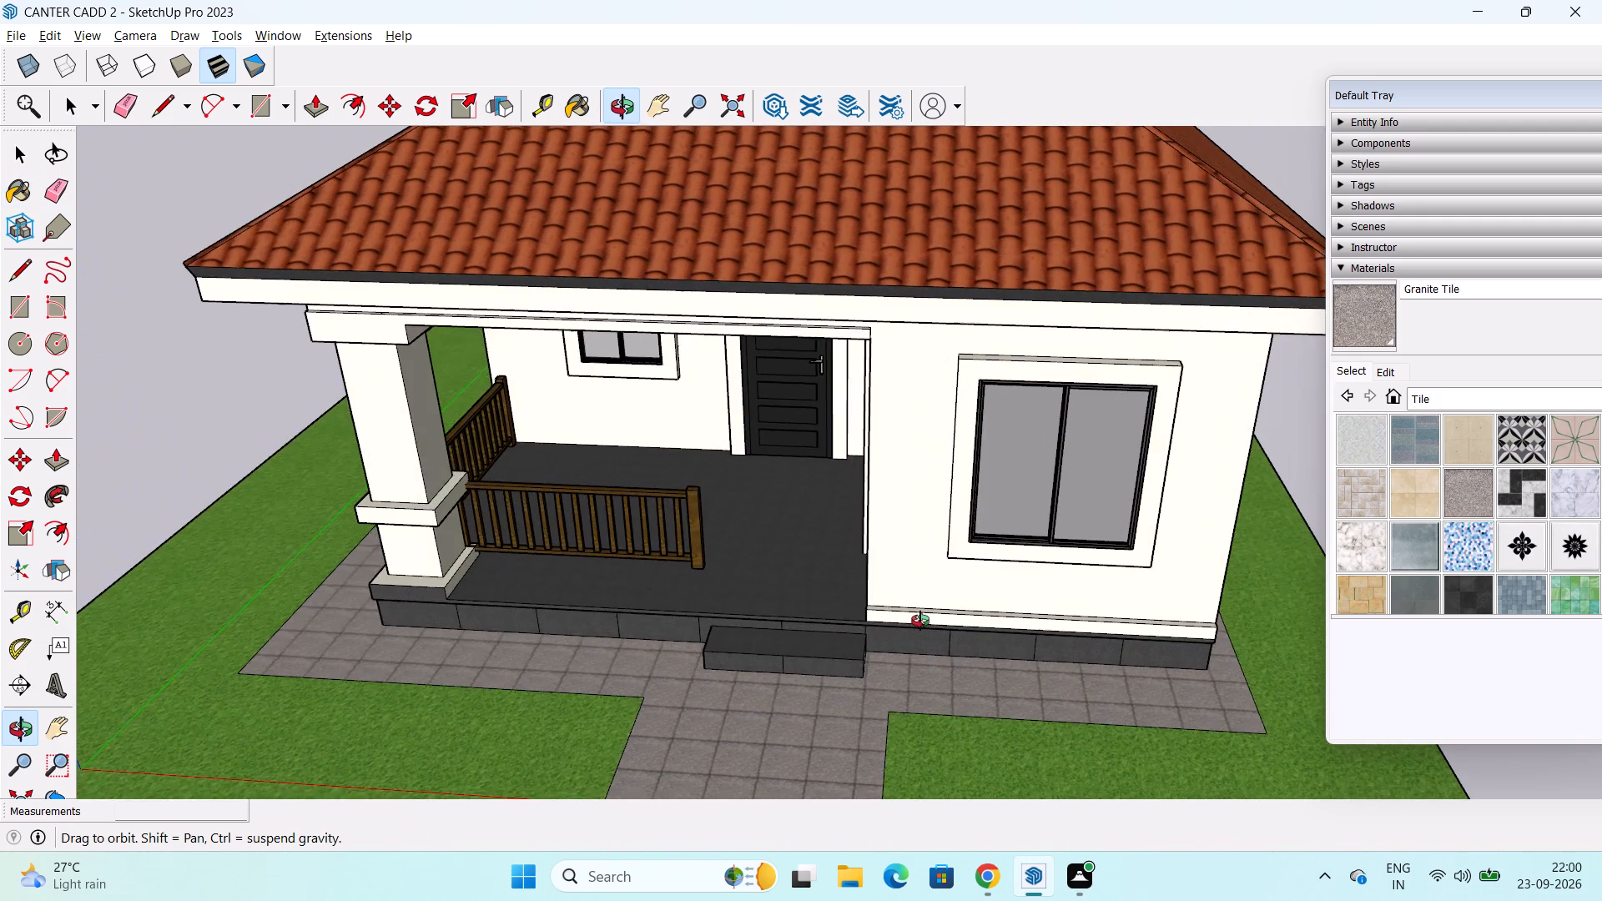
{"action": "middle_click_drag", "start_coordinate": [920, 621], "coordinate": [921, 621]}
{"action": "middle_click_drag", "start_coordinate": [921, 621], "coordinate": [889, 629]}
{"action": "scroll", "coordinate": [1455, 572], "scroll_direction": "up", "scroll_amount": 3}
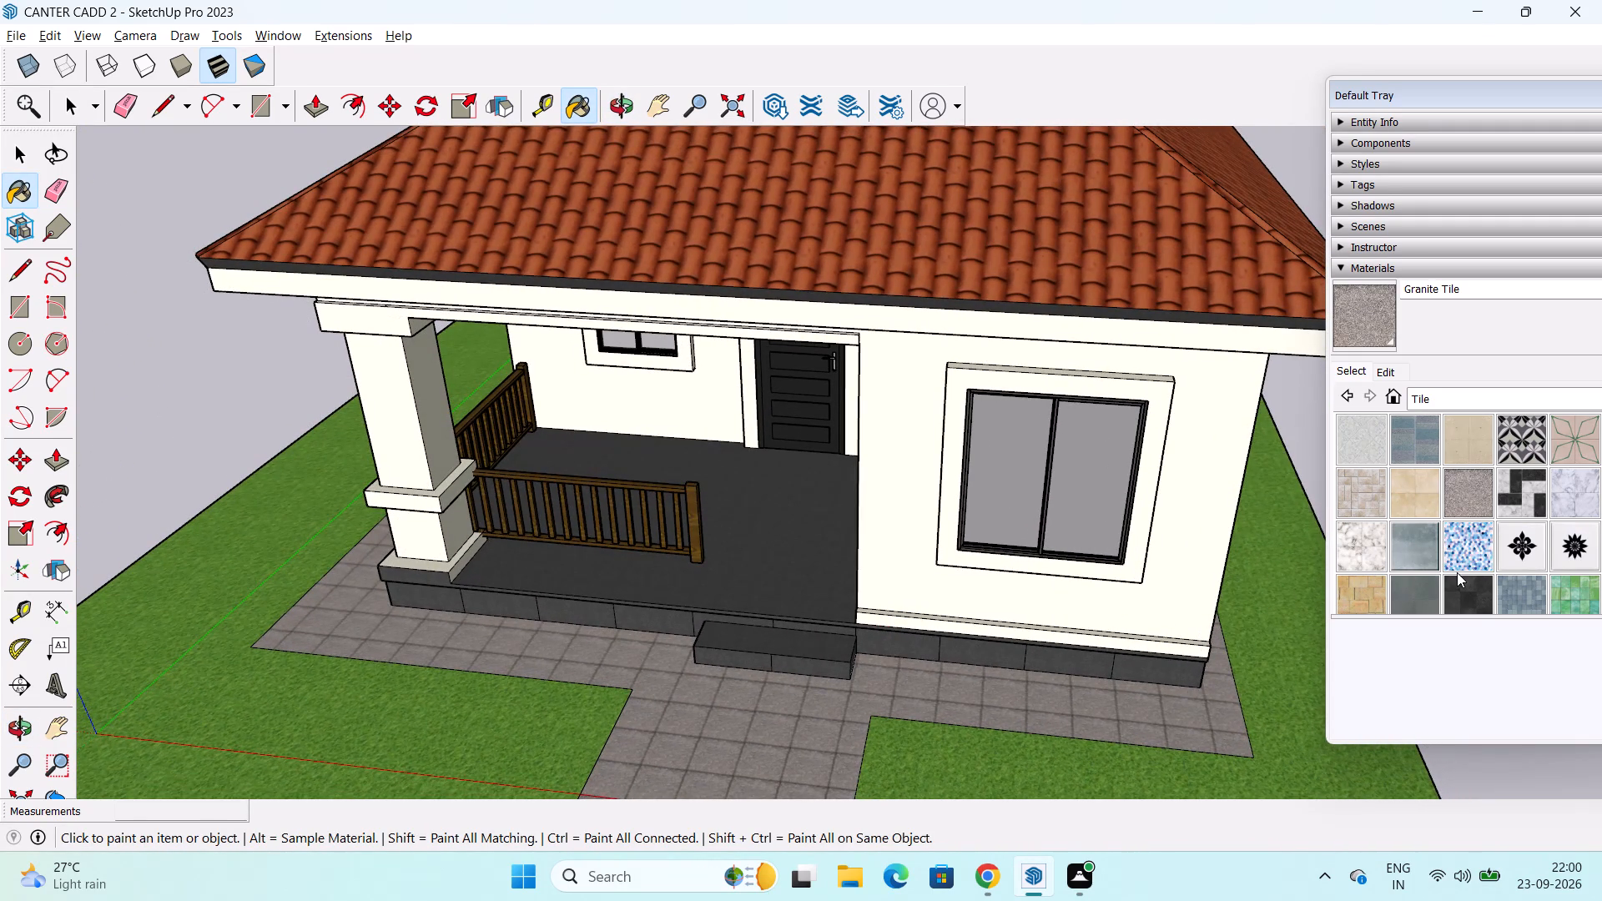
{"action": "scroll", "coordinate": [1458, 573], "scroll_direction": "up", "scroll_amount": 1}
{"action": "scroll", "coordinate": [1458, 573], "scroll_direction": "down", "scroll_amount": 3}
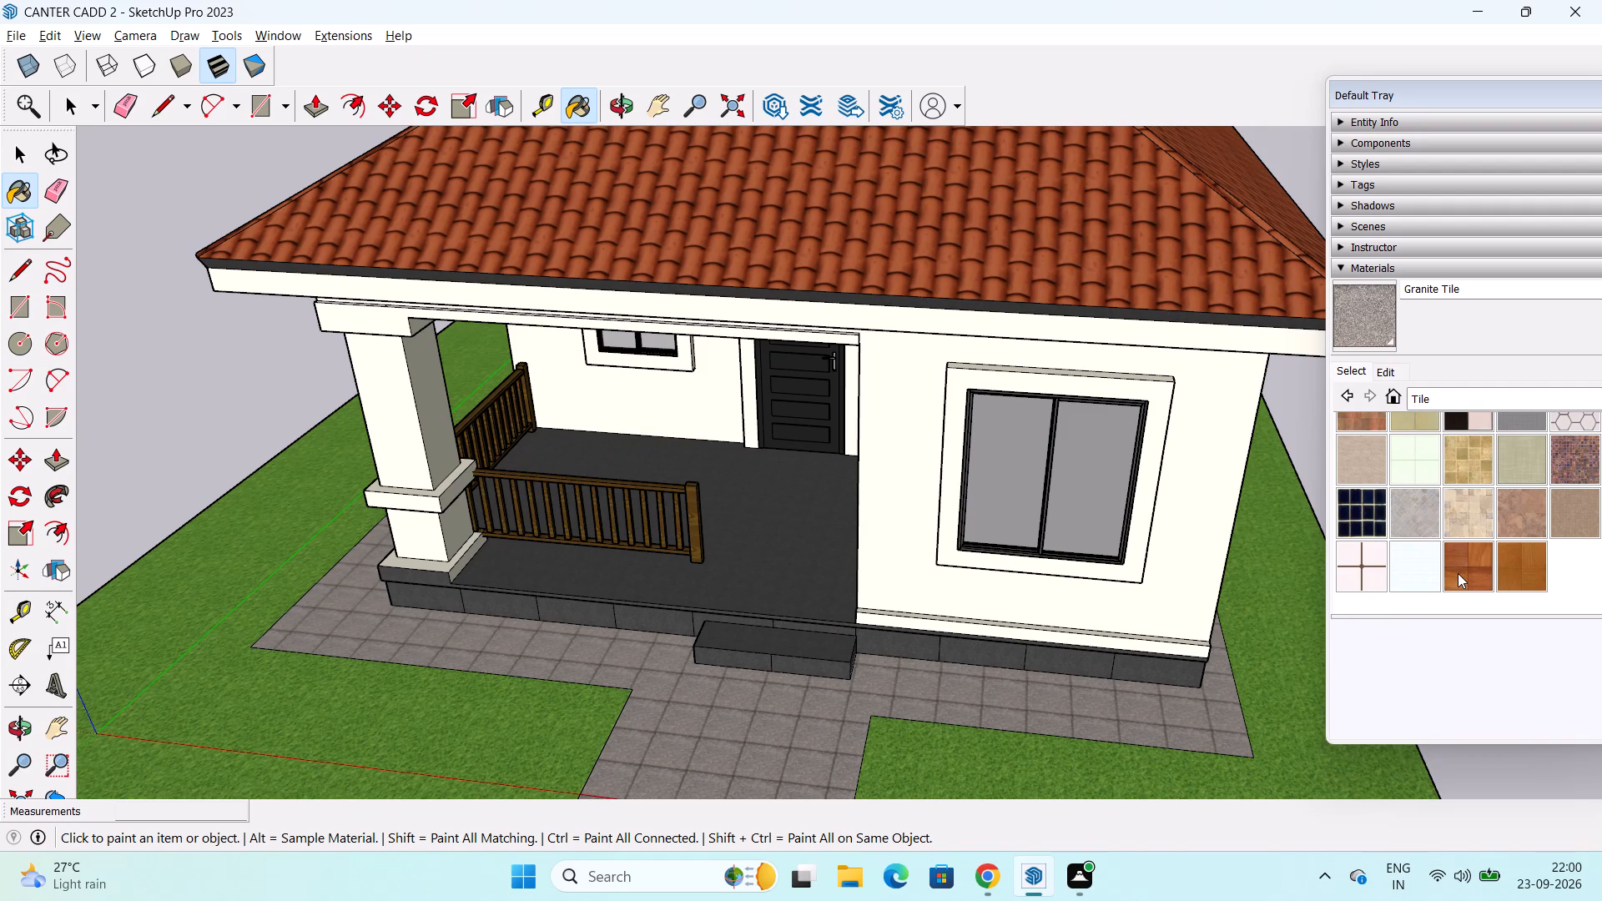
{"action": "key", "text": "space"}
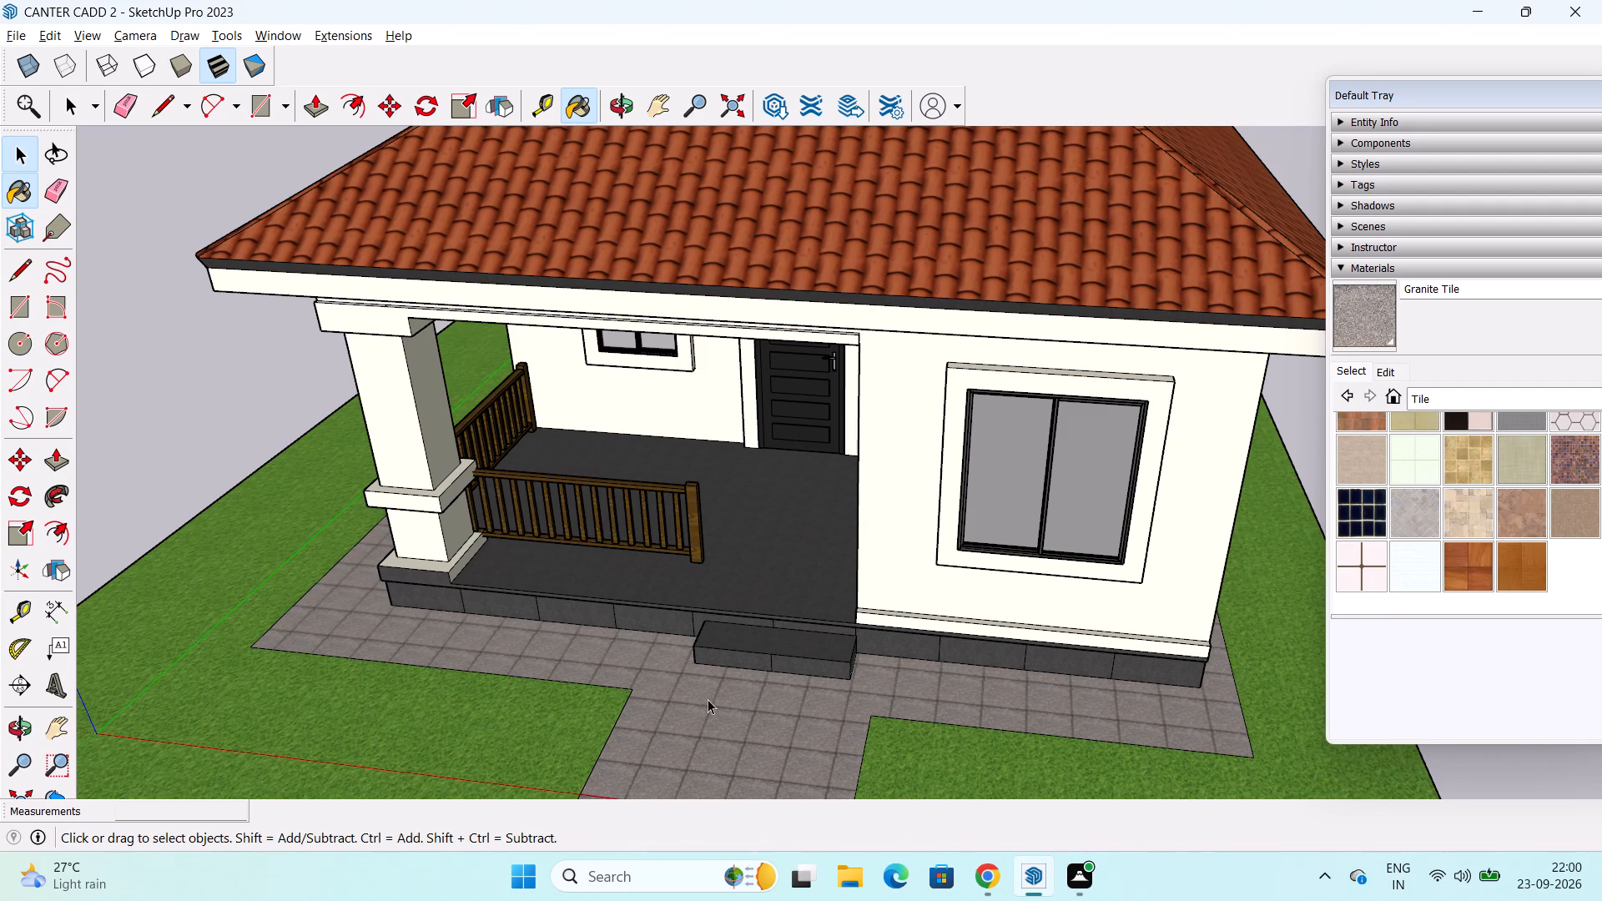
{"action": "left_click", "coordinate": [723, 710]}
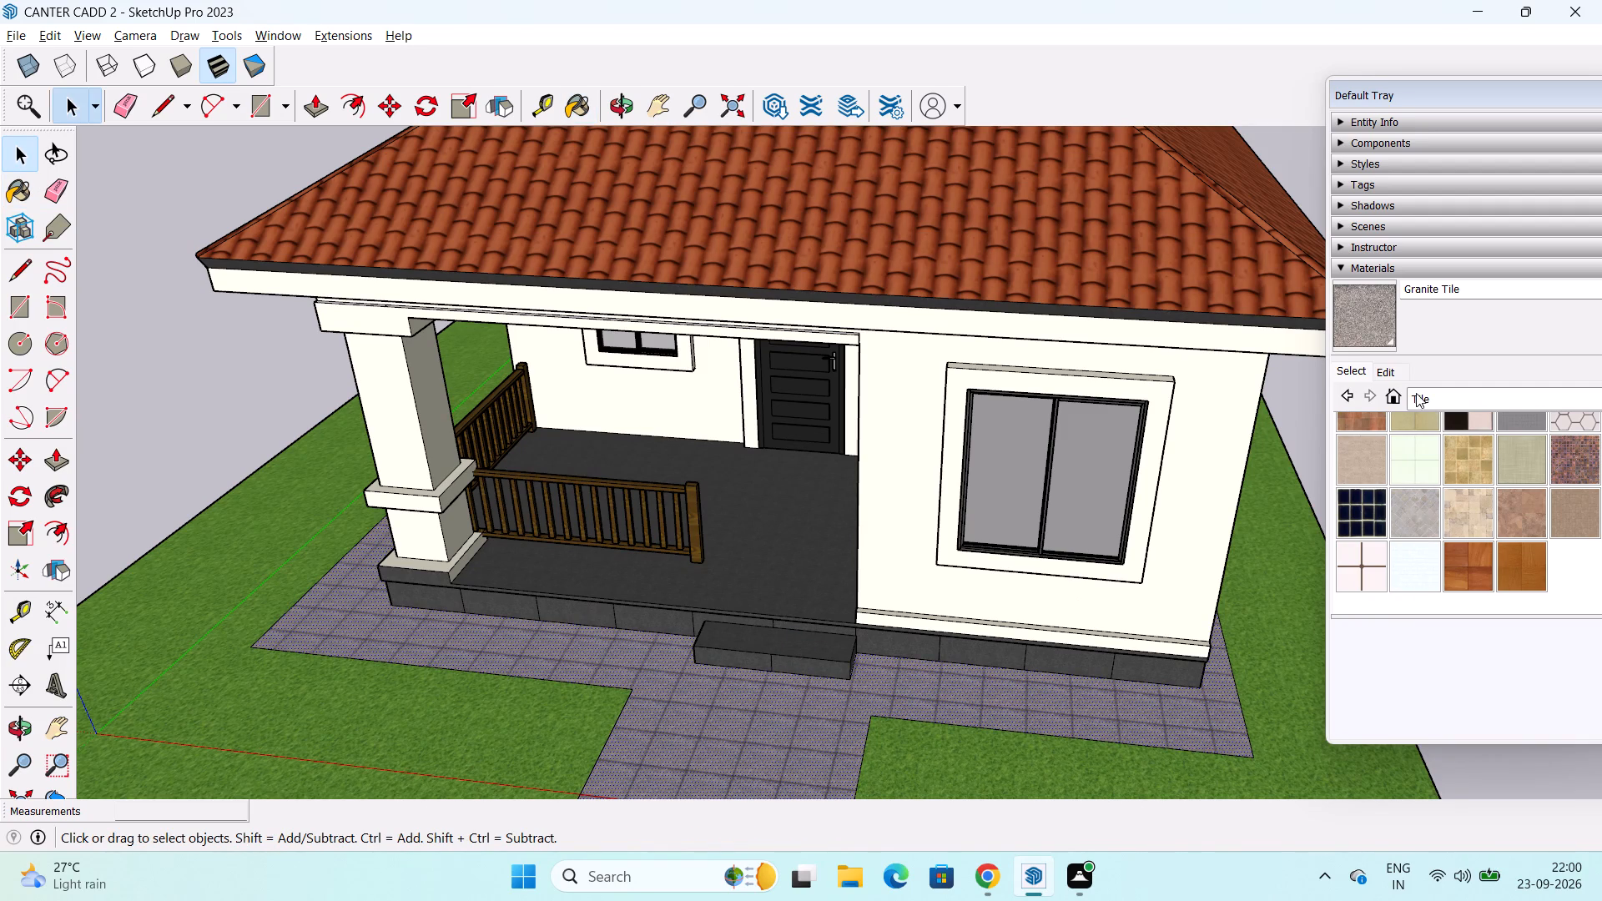
{"action": "left_click", "coordinate": [1388, 375]}
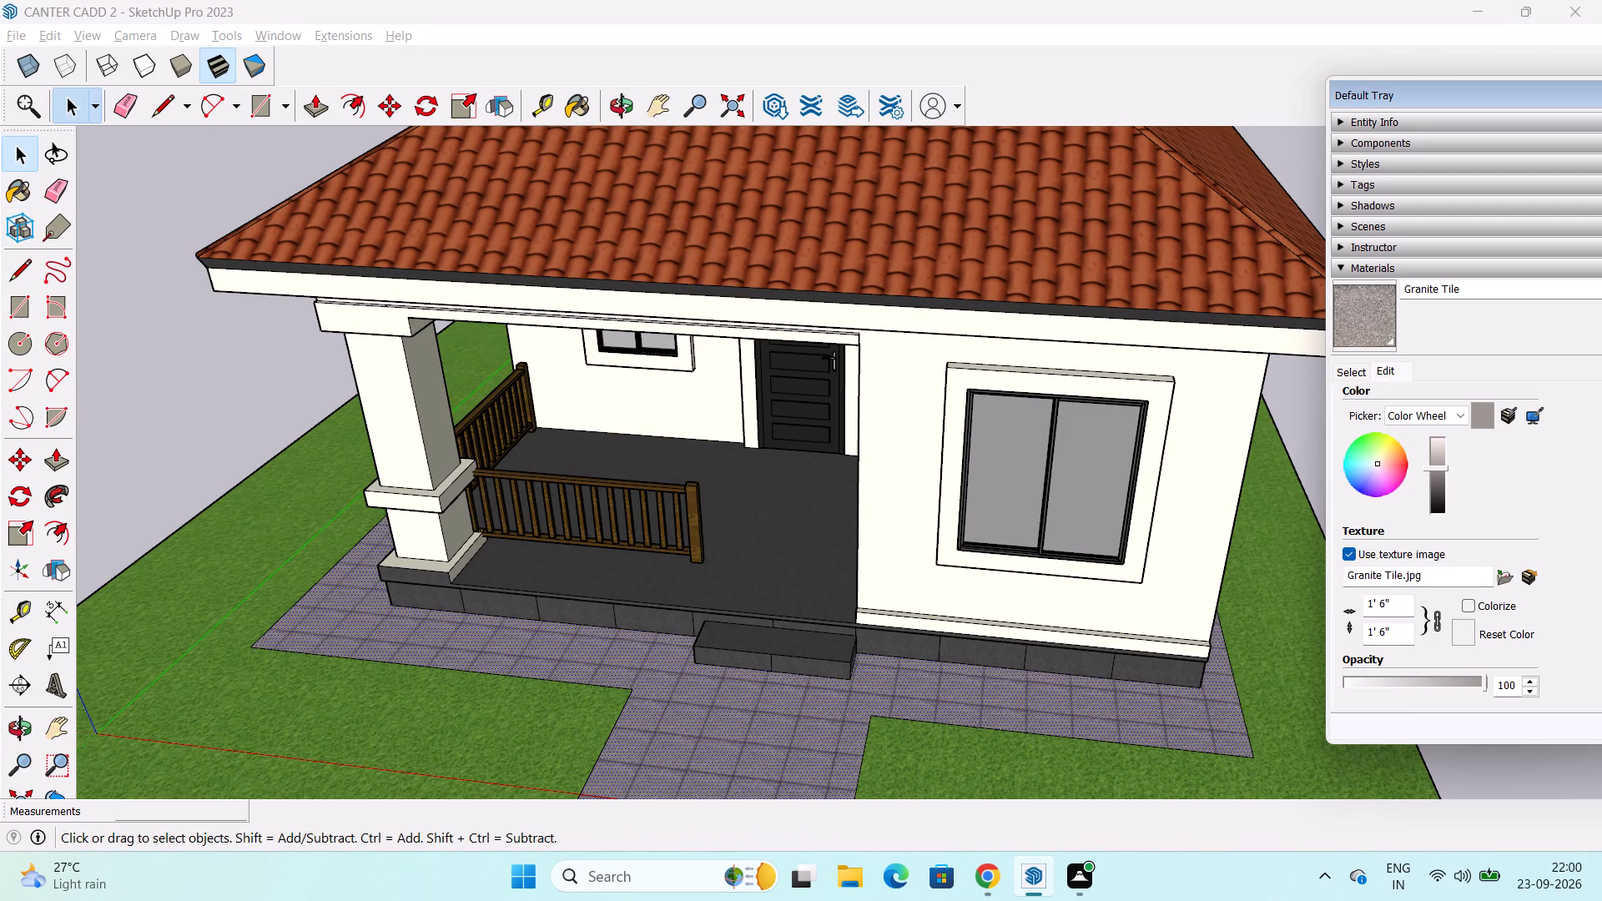
{"action": "double_click", "coordinate": [1410, 603]}
{"action": "key", "text": "BackSpace"}
{"action": "key", "text": "BackSpace"}
{"action": "key", "text": "BackSpace"}
{"action": "key", "text": "BackSpace"}
{"action": "key", "text": "BackSpace"}
{"action": "key", "text": "BackSpace"}
{"action": "key", "text": "BackSpace"}
{"action": "key", "text": "BackSpace"}
{"action": "key", "text": "BackSpace"}
{"action": "key", "text": "BackSpace"}
{"action": "key", "text": "BackSpace"}
{"action": "key", "text": "BackSpace"}
{"action": "key", "text": "BackSpace"}
{"action": "key", "text": "BackSpace"}
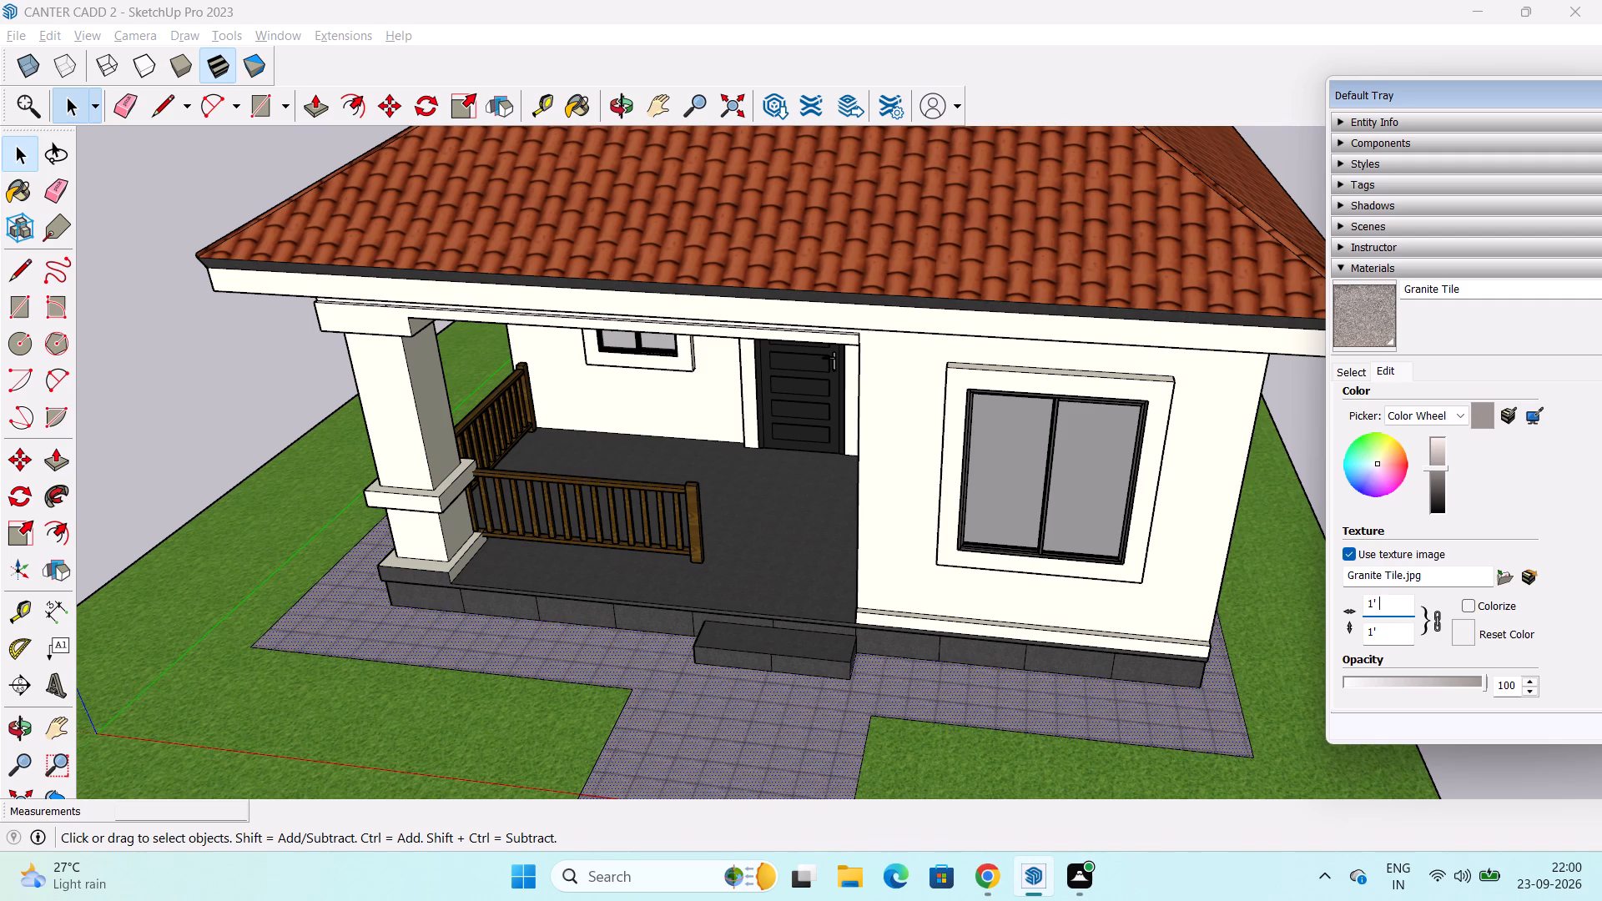
{"action": "key", "text": "2"}
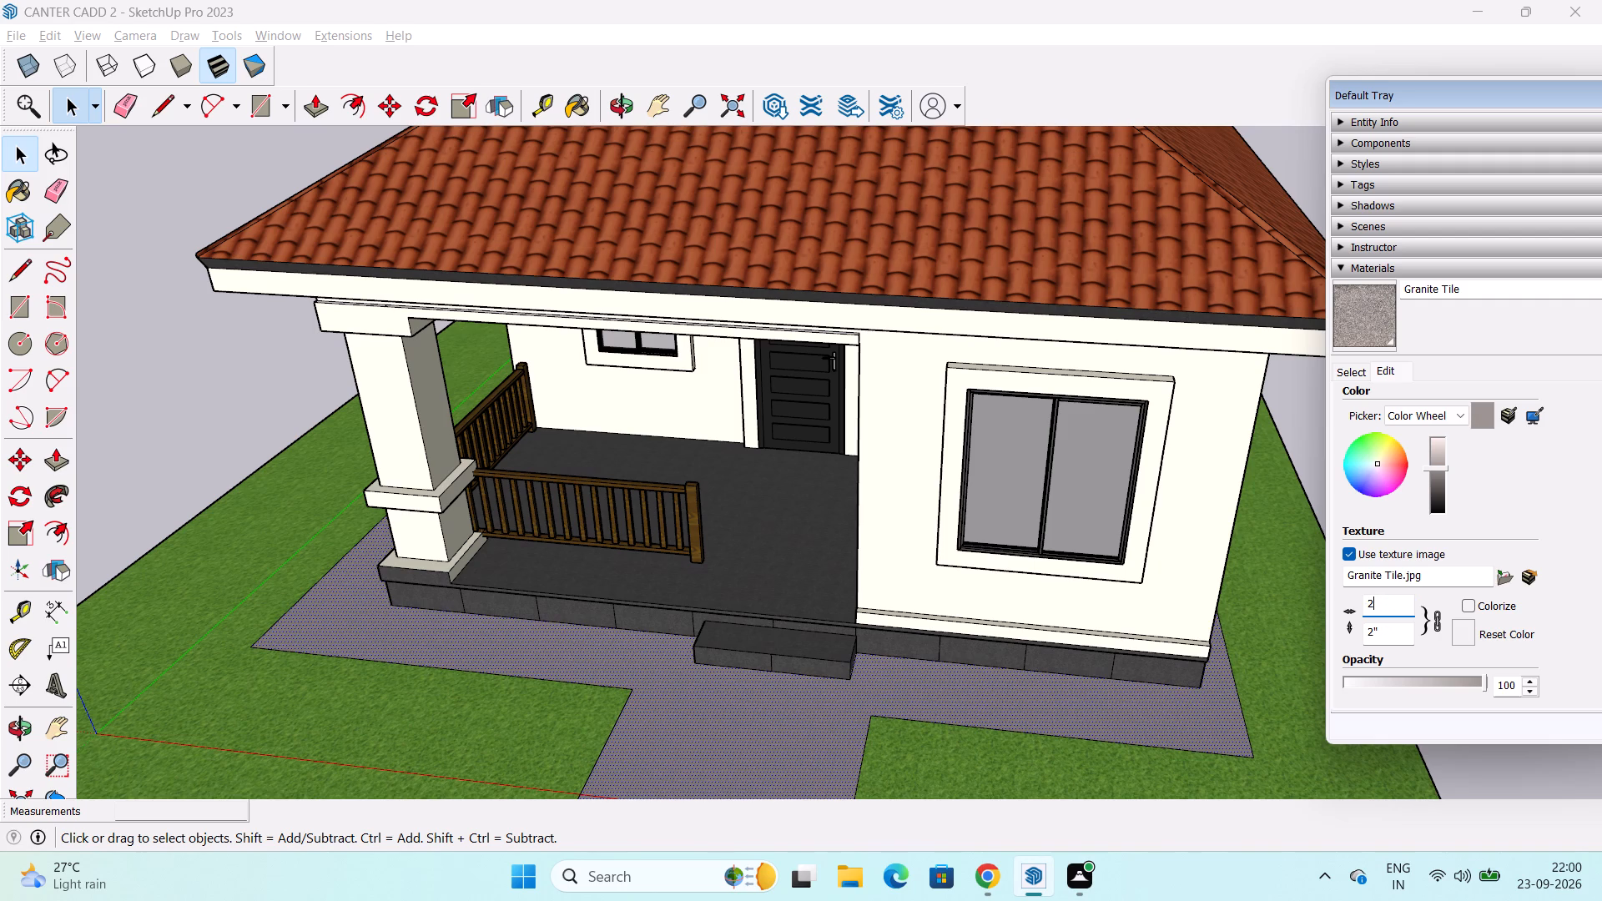
{"action": "key", "text": "apostrophe"}
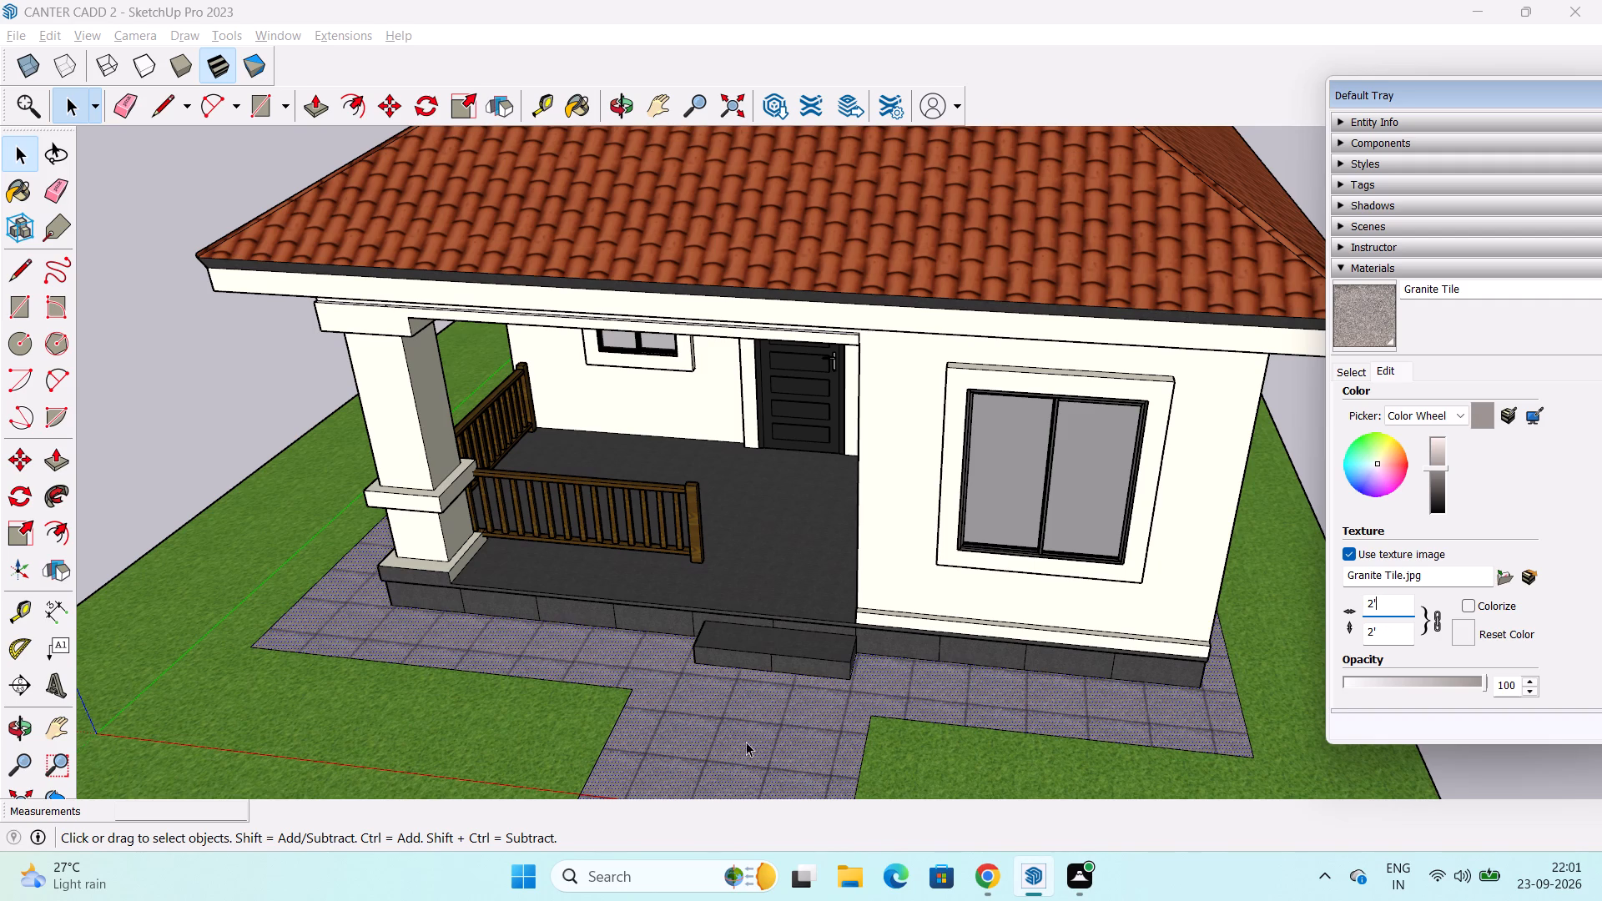
{"action": "key", "text": "space"}
{"action": "left_click", "coordinate": [155, 502]}
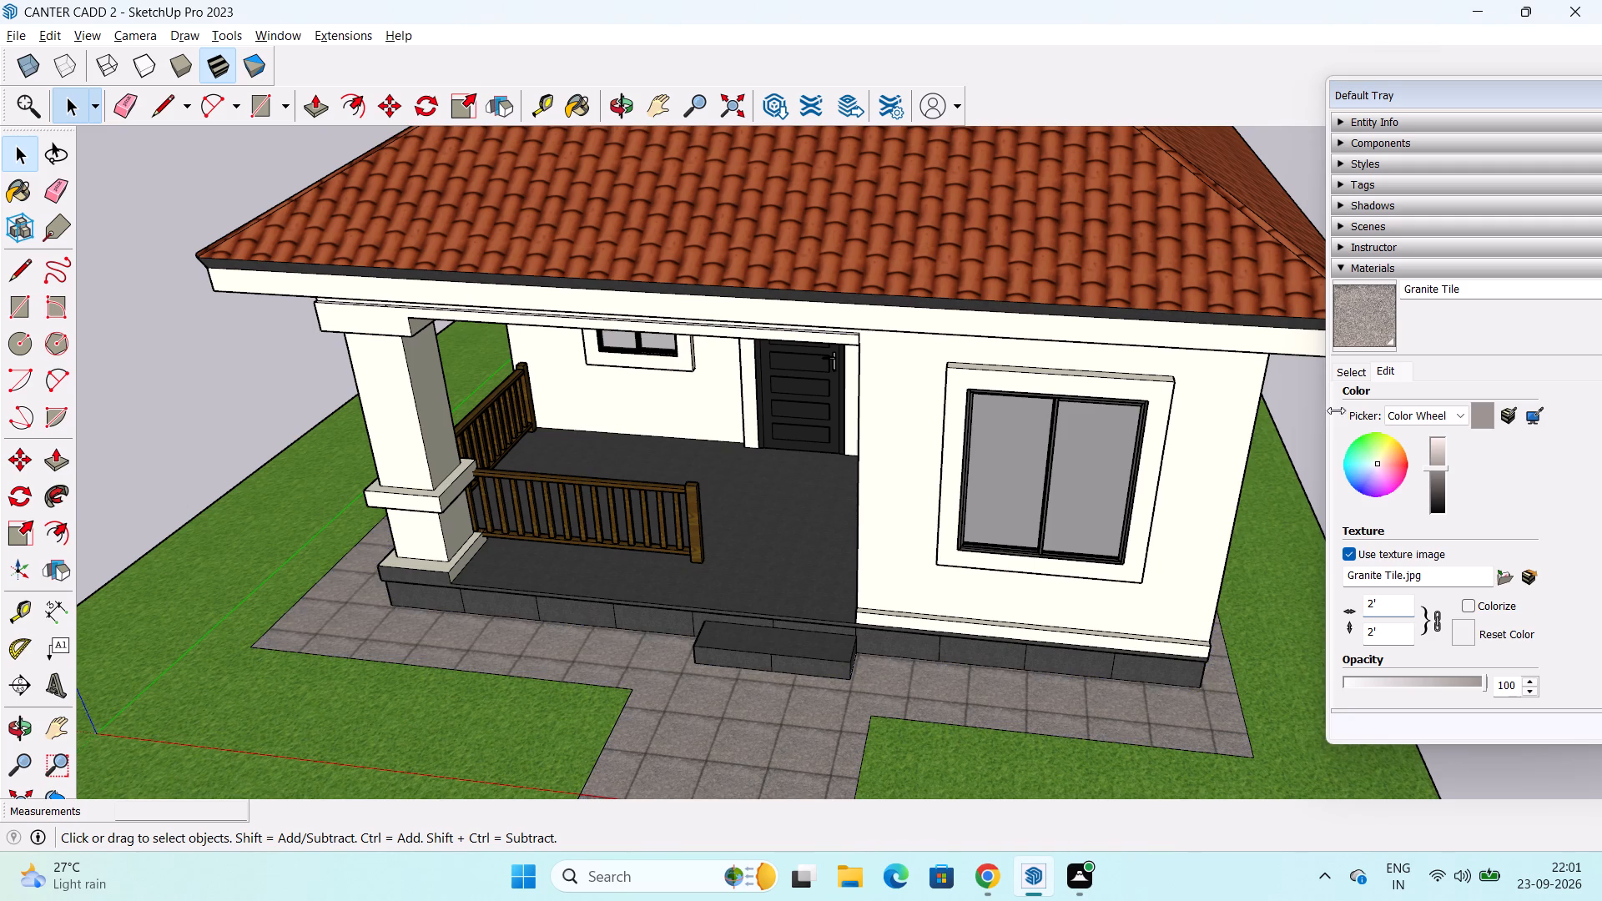
{"action": "left_click", "coordinate": [1363, 368]}
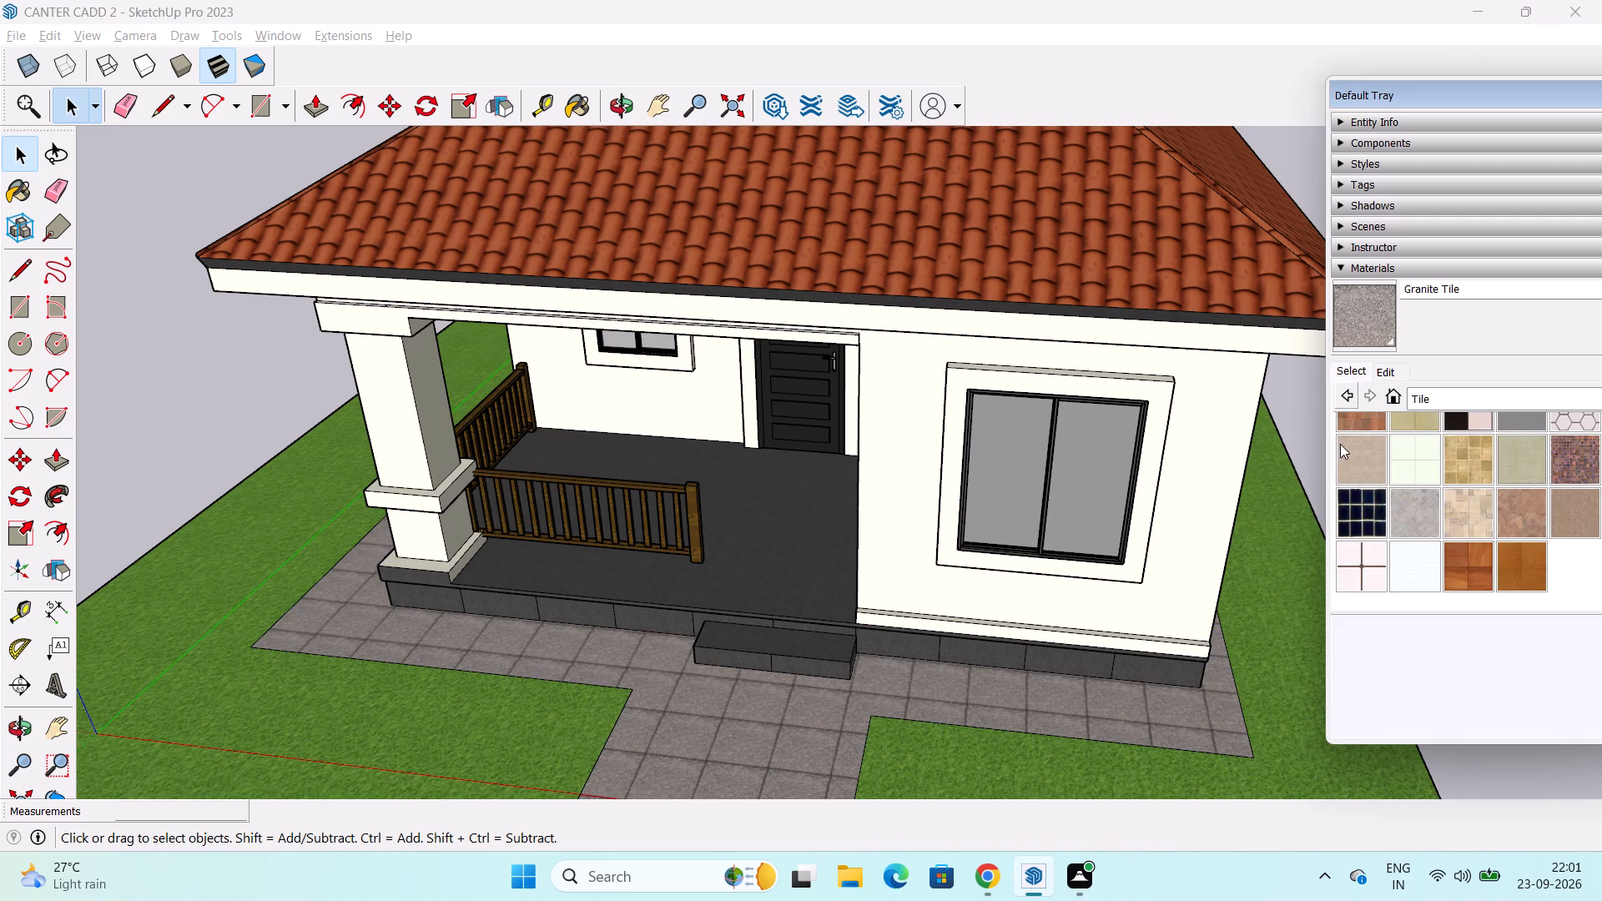
Examine the house with its newly tiled paving from the side, above and front.
{"action": "scroll", "coordinate": [1288, 635], "scroll_direction": "down", "scroll_amount": 6}
{"action": "middle_click_drag", "start_coordinate": [1146, 652], "coordinate": [879, 522]}
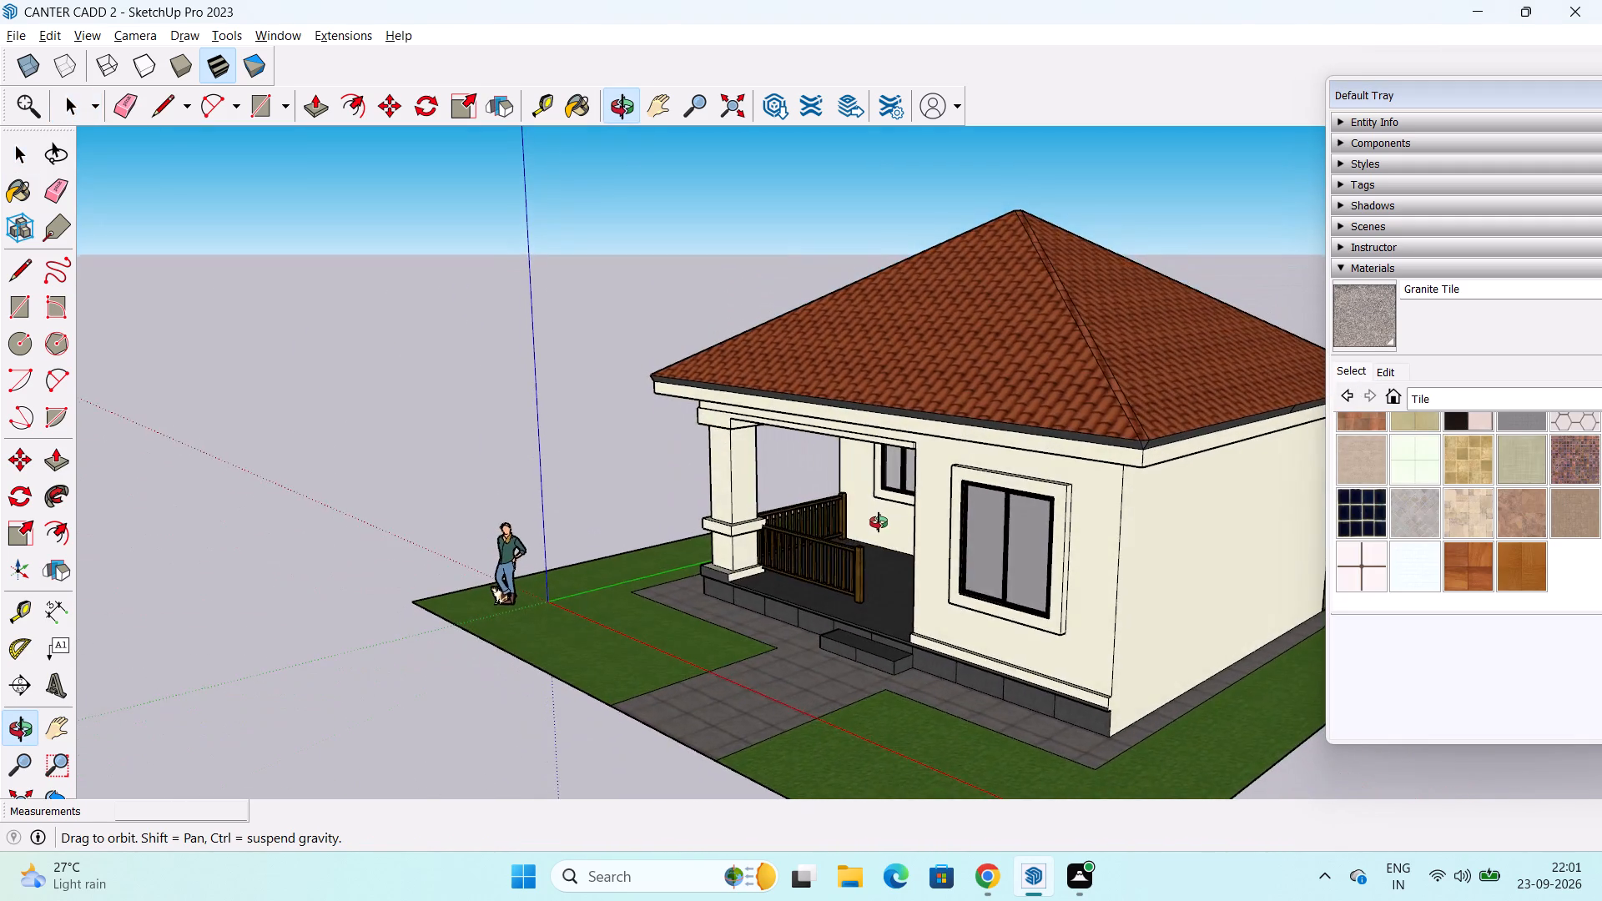
{"action": "middle_click_drag", "start_coordinate": [879, 522], "coordinate": [1106, 507]}
{"action": "scroll", "coordinate": [1106, 507], "scroll_direction": "down", "scroll_amount": 2}
{"action": "middle_click_drag", "start_coordinate": [1106, 507], "coordinate": [1130, 635]}
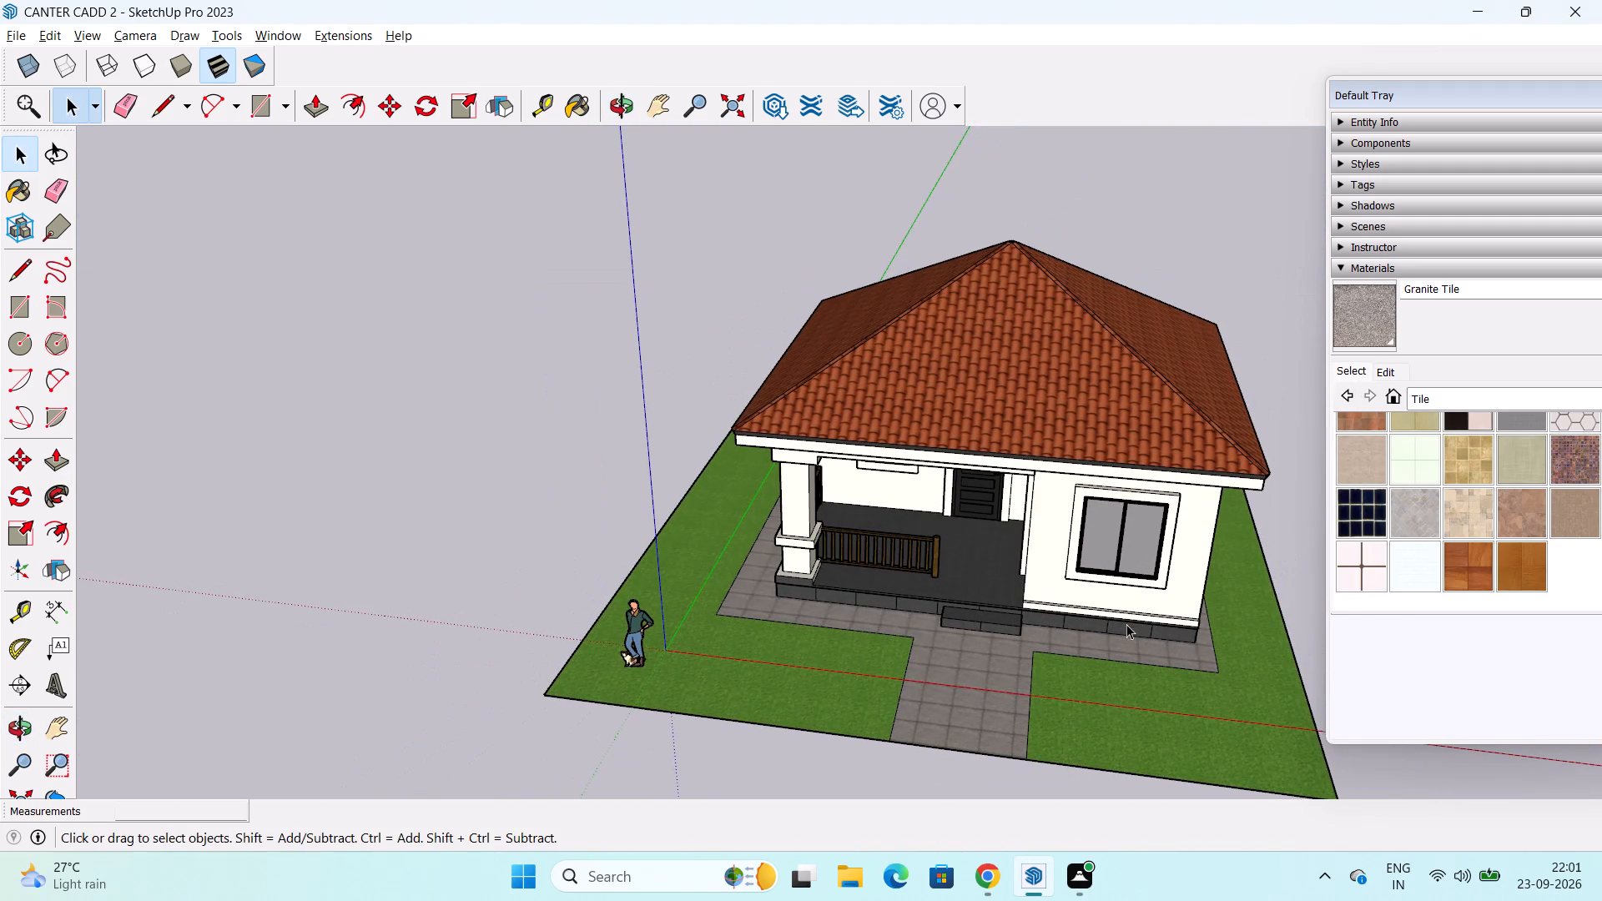
{"action": "middle_click_drag", "start_coordinate": [1030, 541], "coordinate": [965, 600], "text": "shift"}
{"action": "middle_click_drag", "start_coordinate": [980, 659], "coordinate": [1086, 583]}
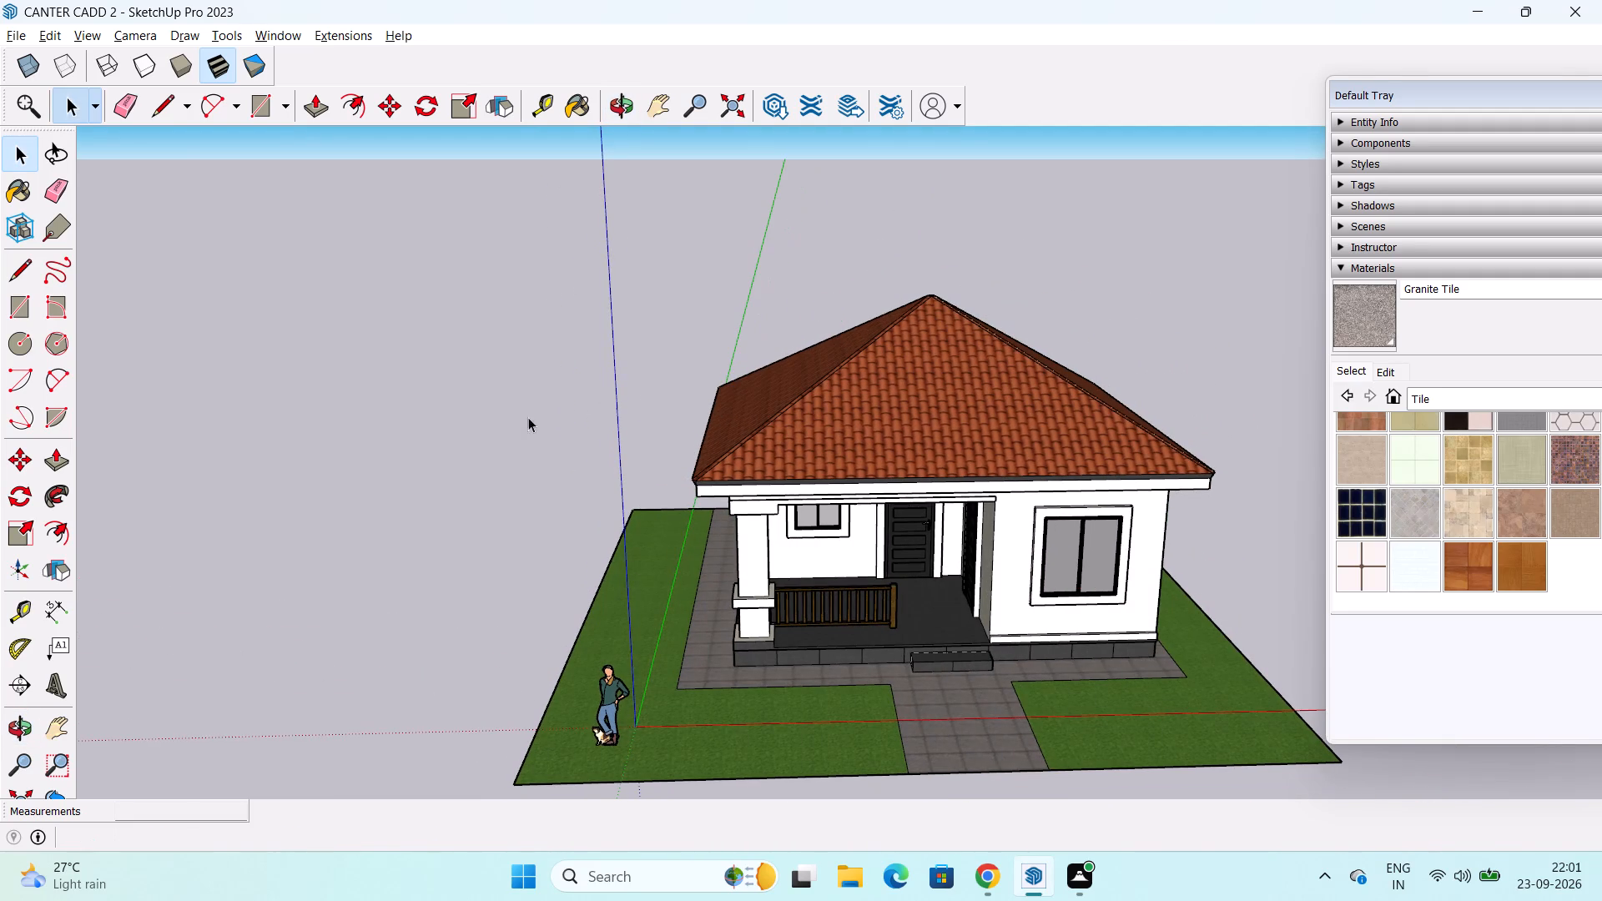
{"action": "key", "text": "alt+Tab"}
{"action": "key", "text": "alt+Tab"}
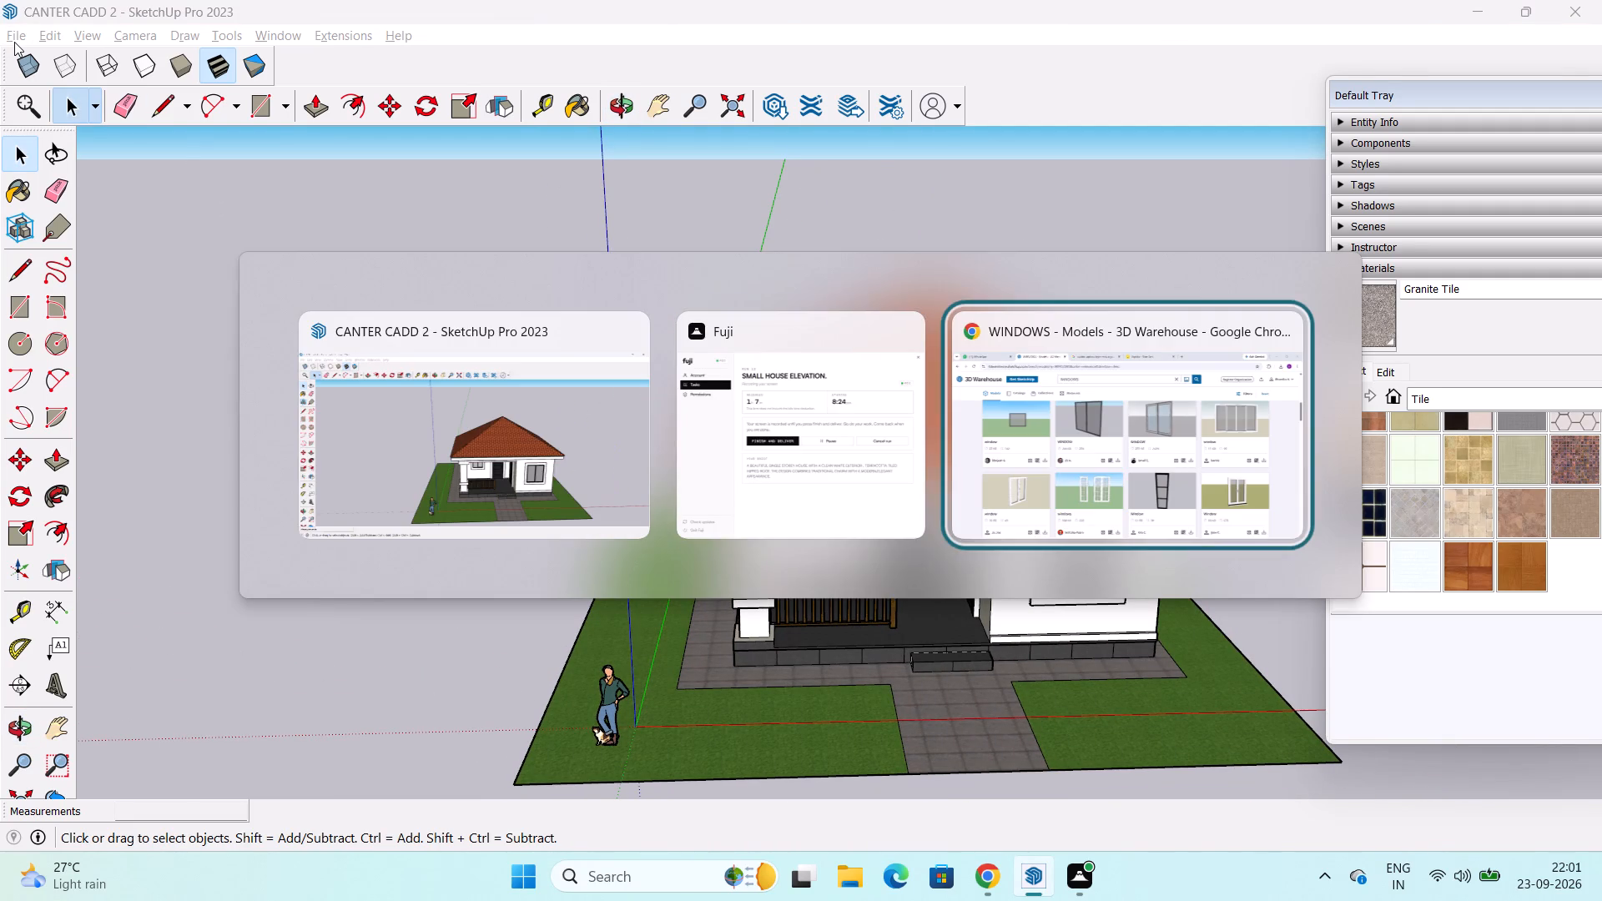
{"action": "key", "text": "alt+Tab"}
Import the LANDSCAPING+Coconut+Trees model from the Downloads folder.
{"action": "left_click", "coordinate": [13, 33]}
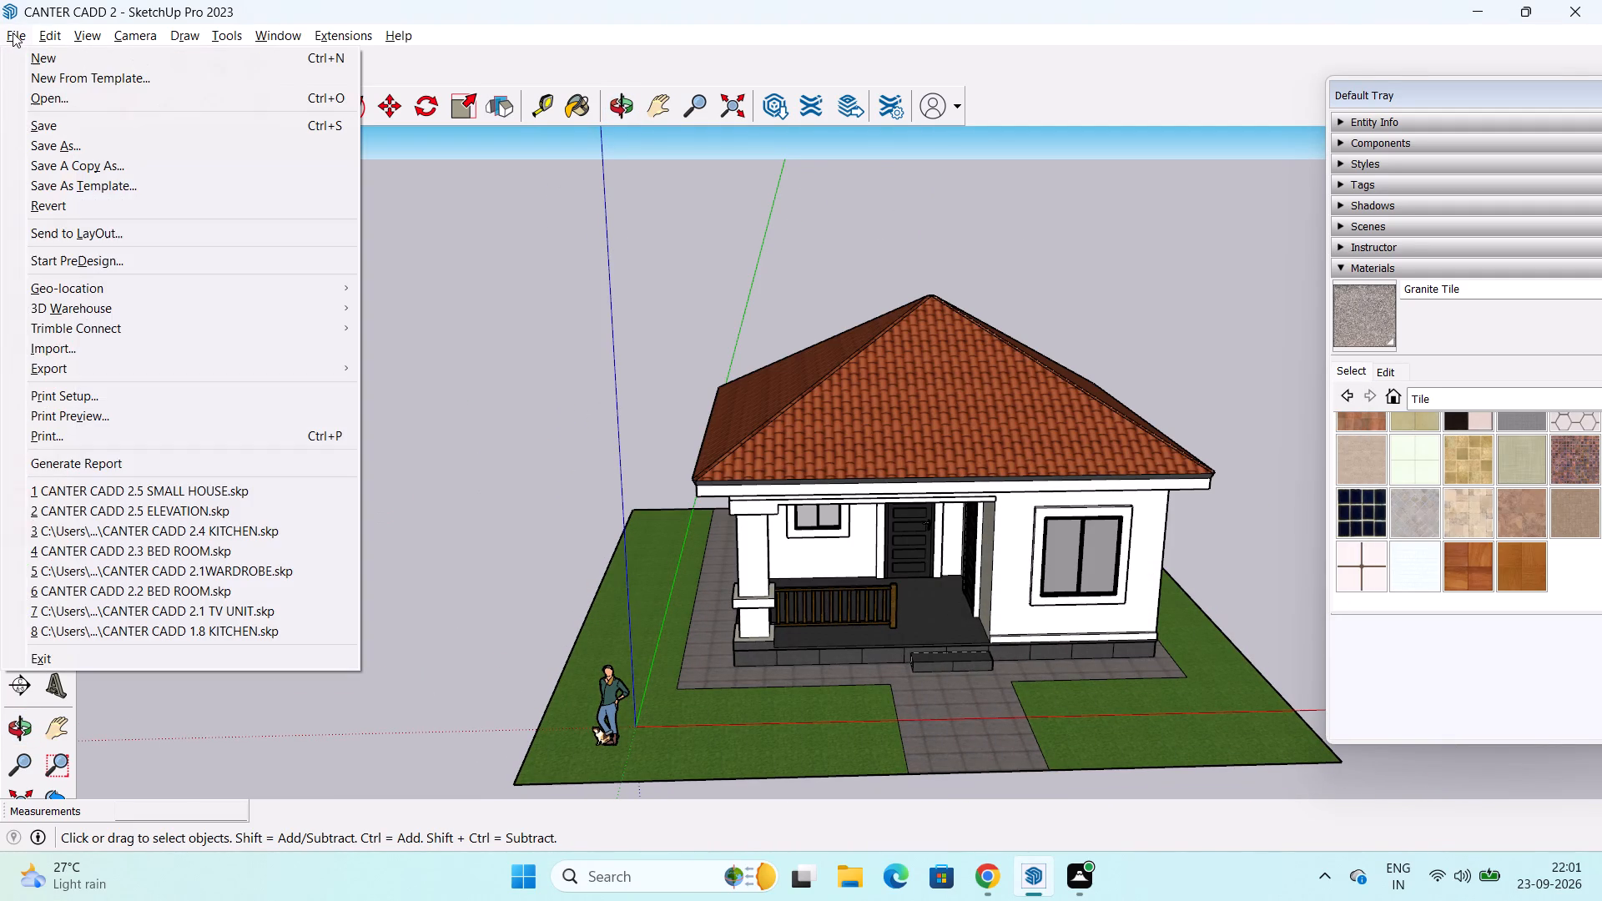
{"action": "left_click", "coordinate": [167, 345]}
{"action": "left_click", "coordinate": [600, 441]}
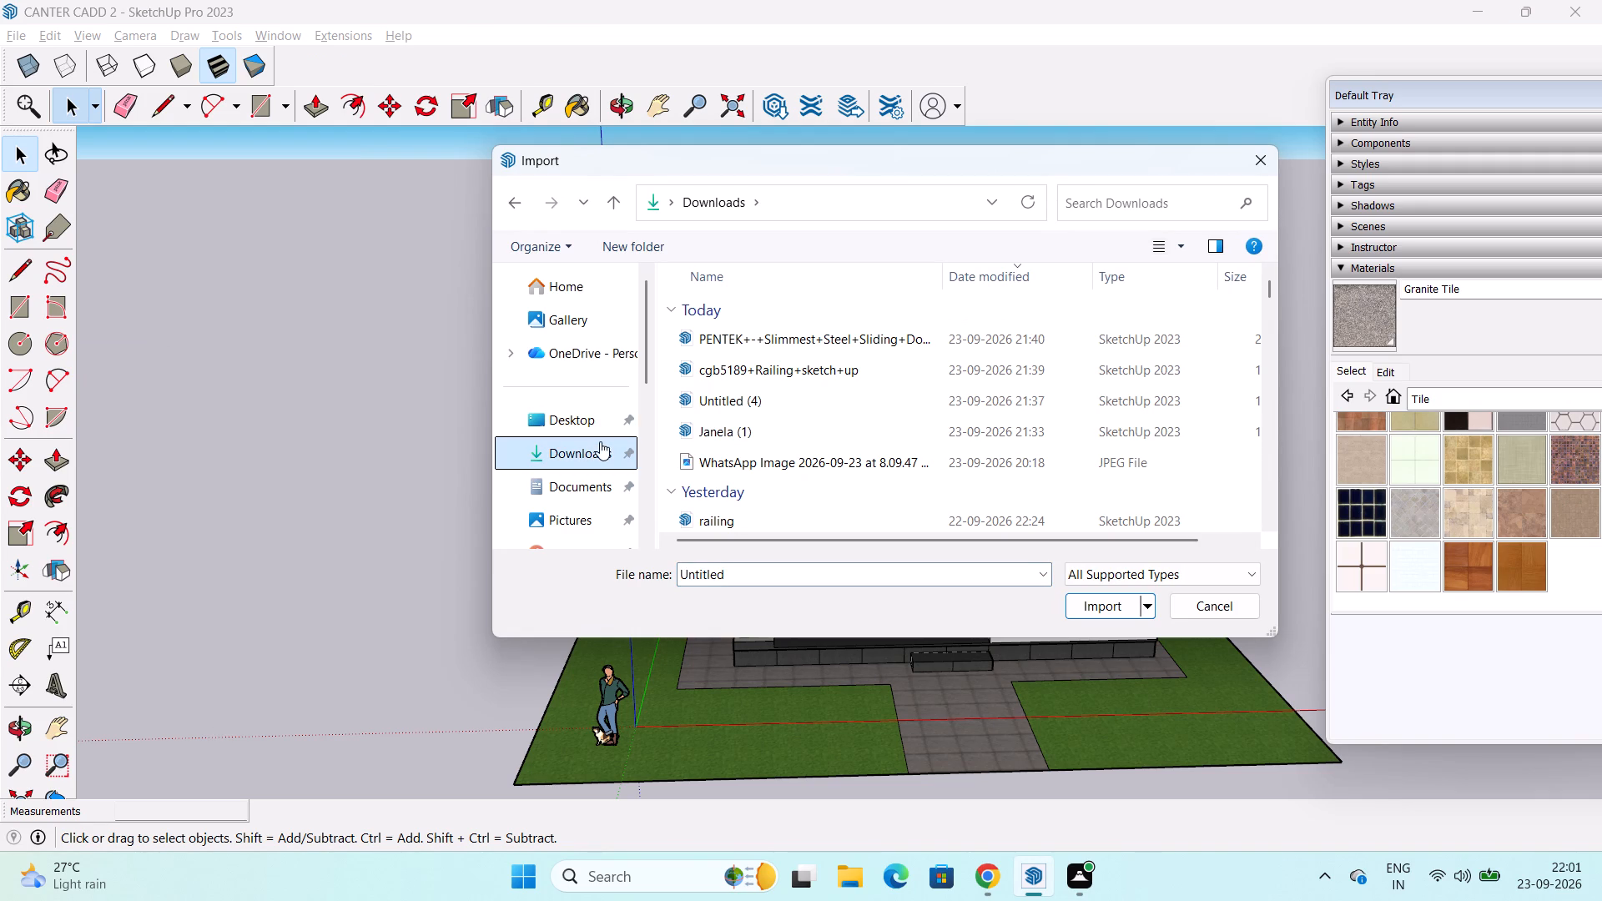
{"action": "scroll", "coordinate": [829, 403], "scroll_direction": "down", "scroll_amount": 4}
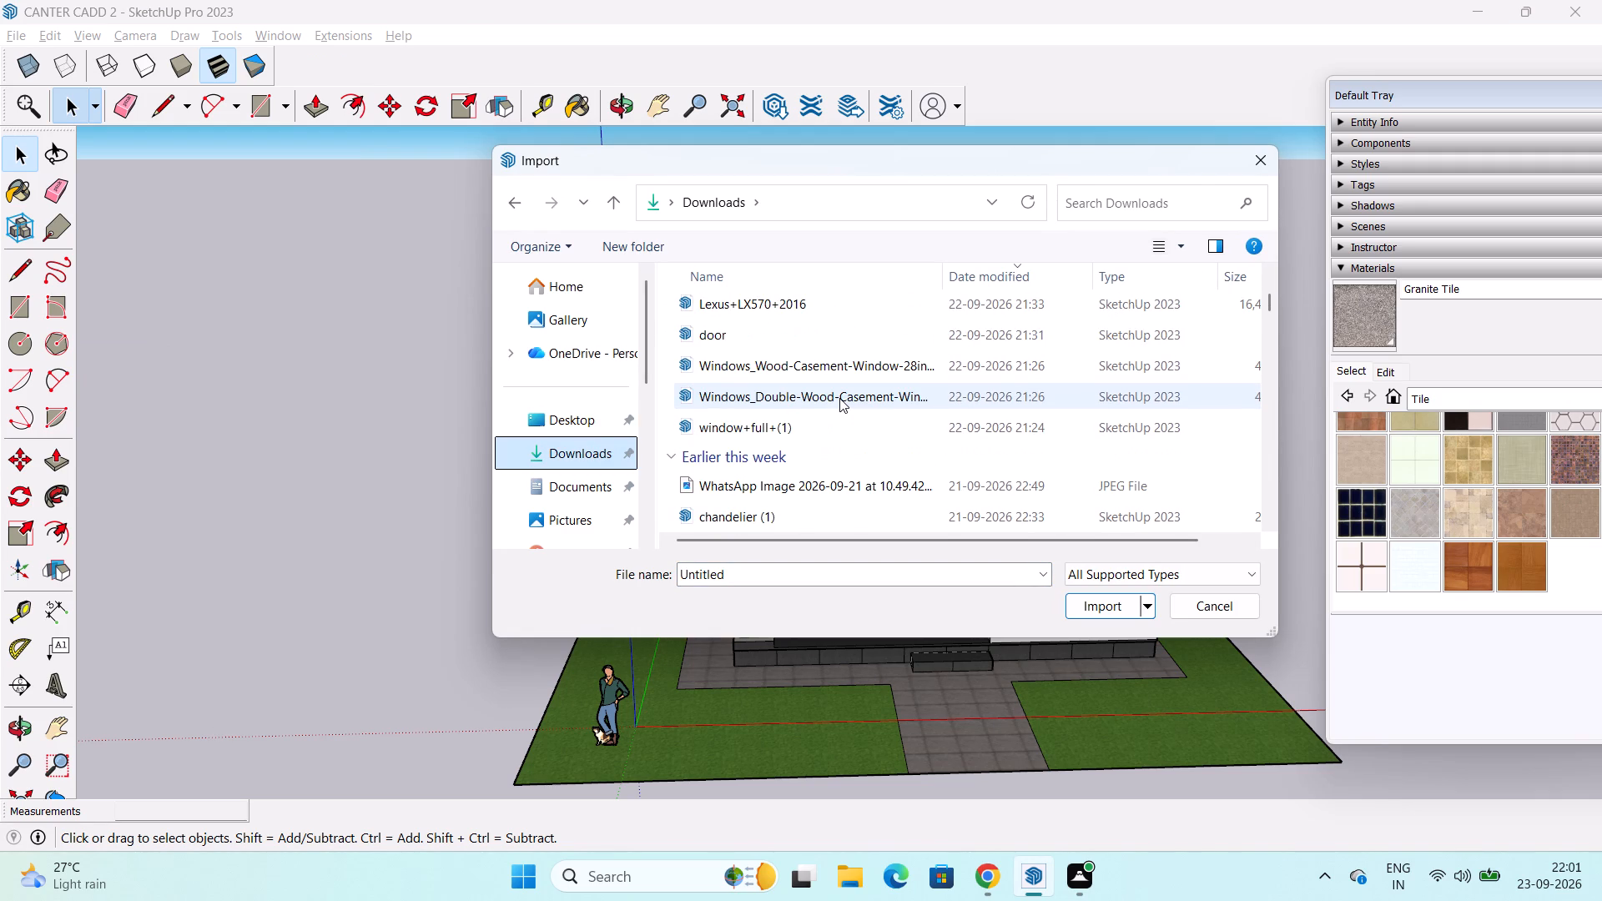
{"action": "scroll", "coordinate": [839, 398], "scroll_direction": "down", "scroll_amount": 3}
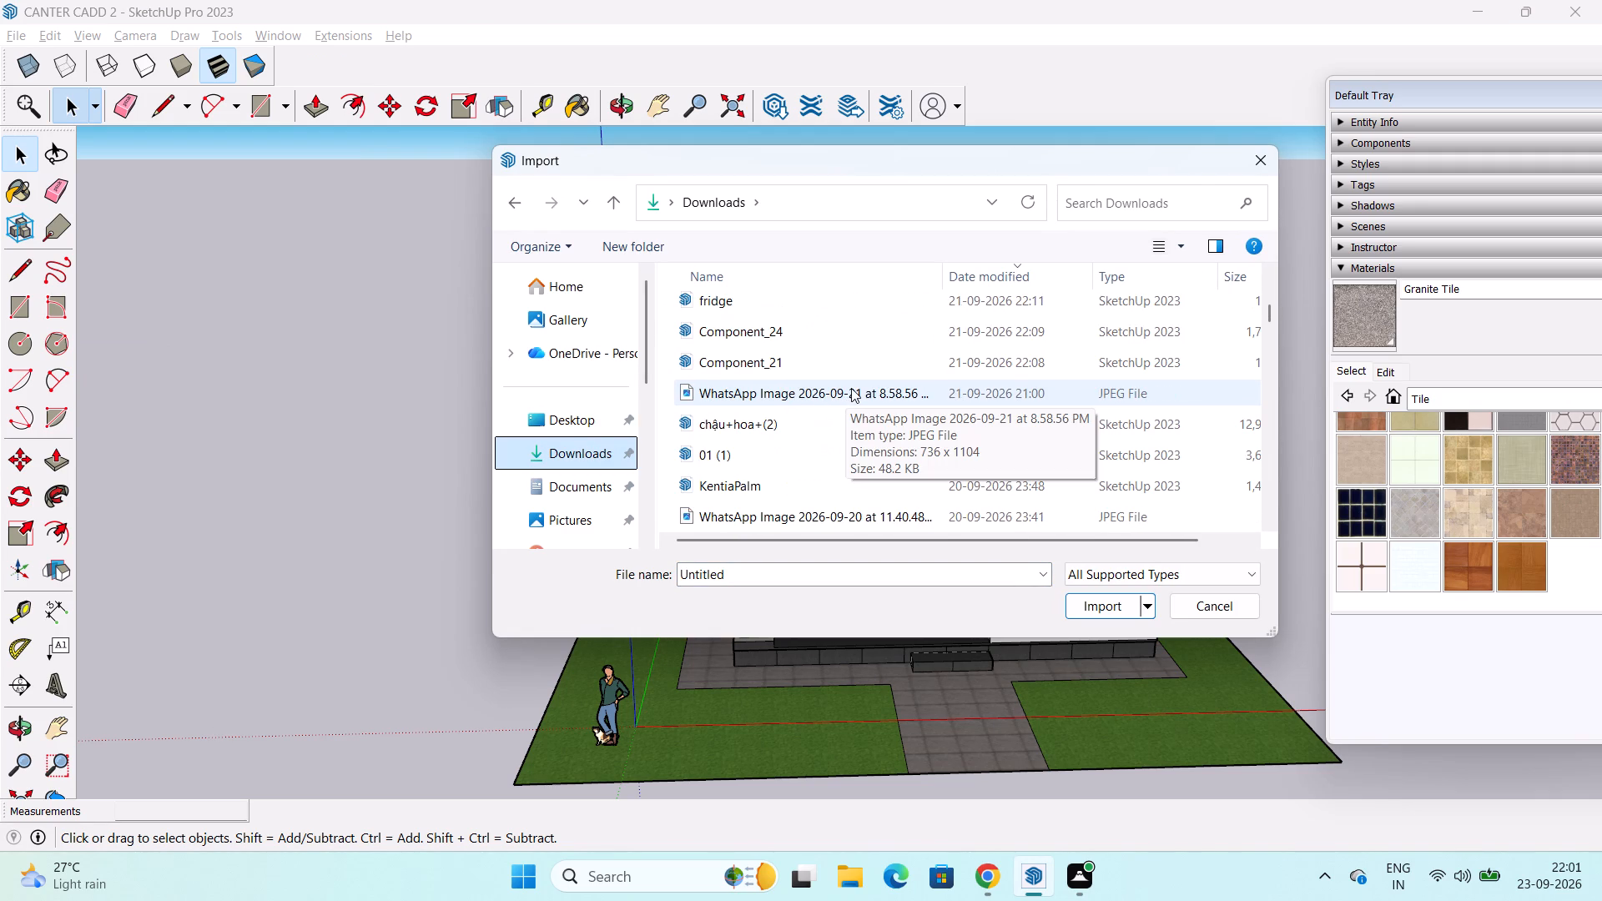
{"action": "scroll", "coordinate": [854, 385], "scroll_direction": "down", "scroll_amount": 2}
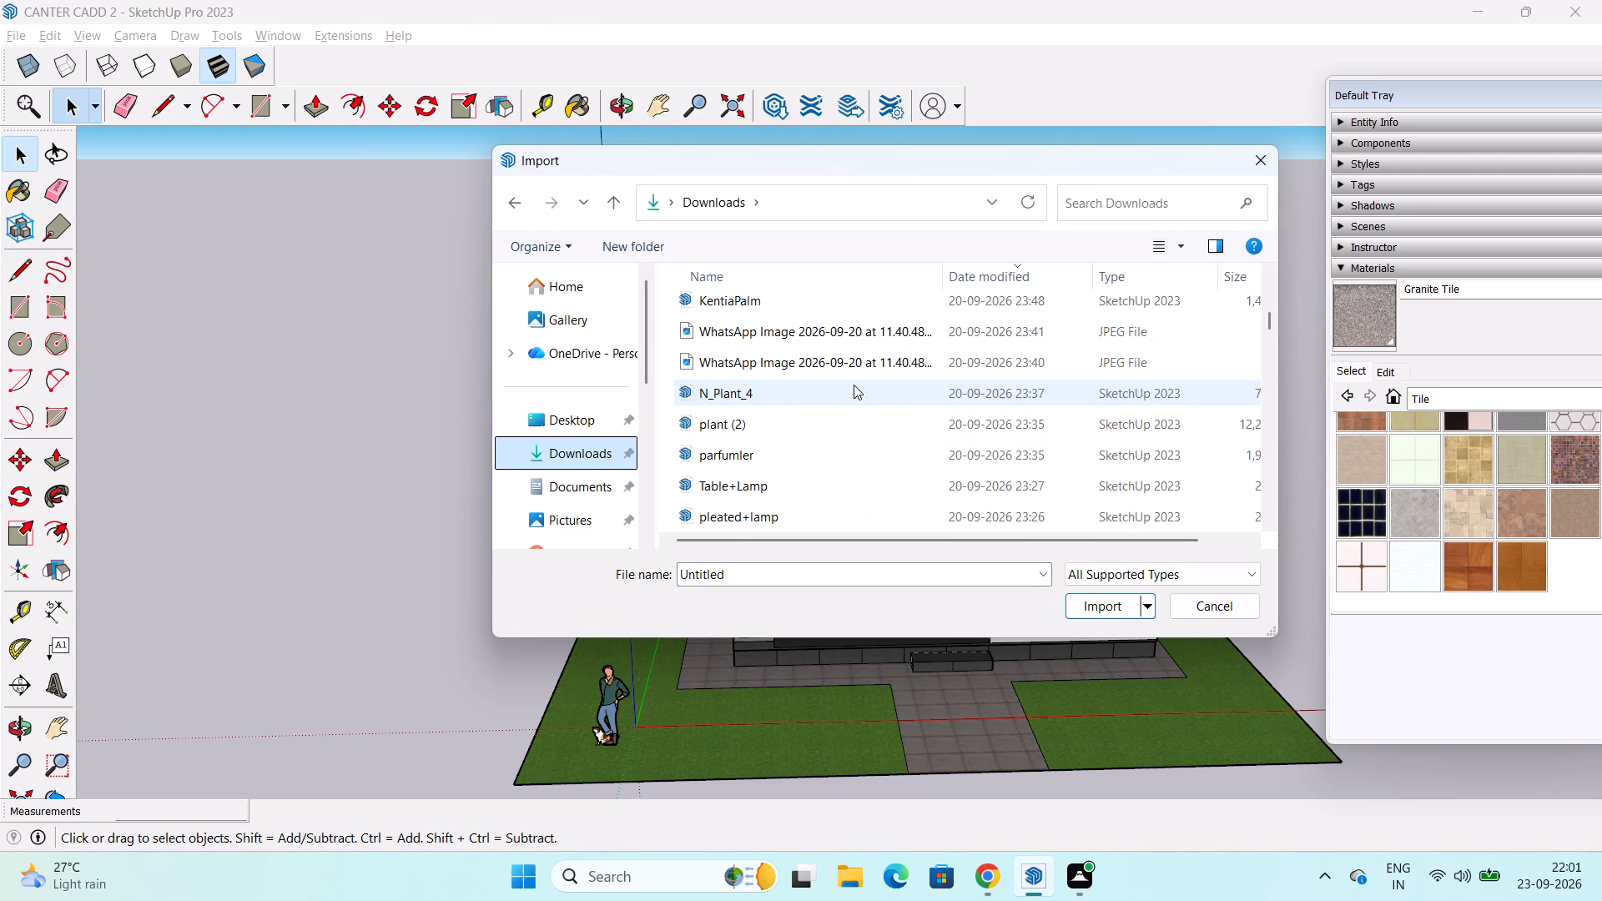
{"action": "scroll", "coordinate": [849, 402], "scroll_direction": "down", "scroll_amount": 1}
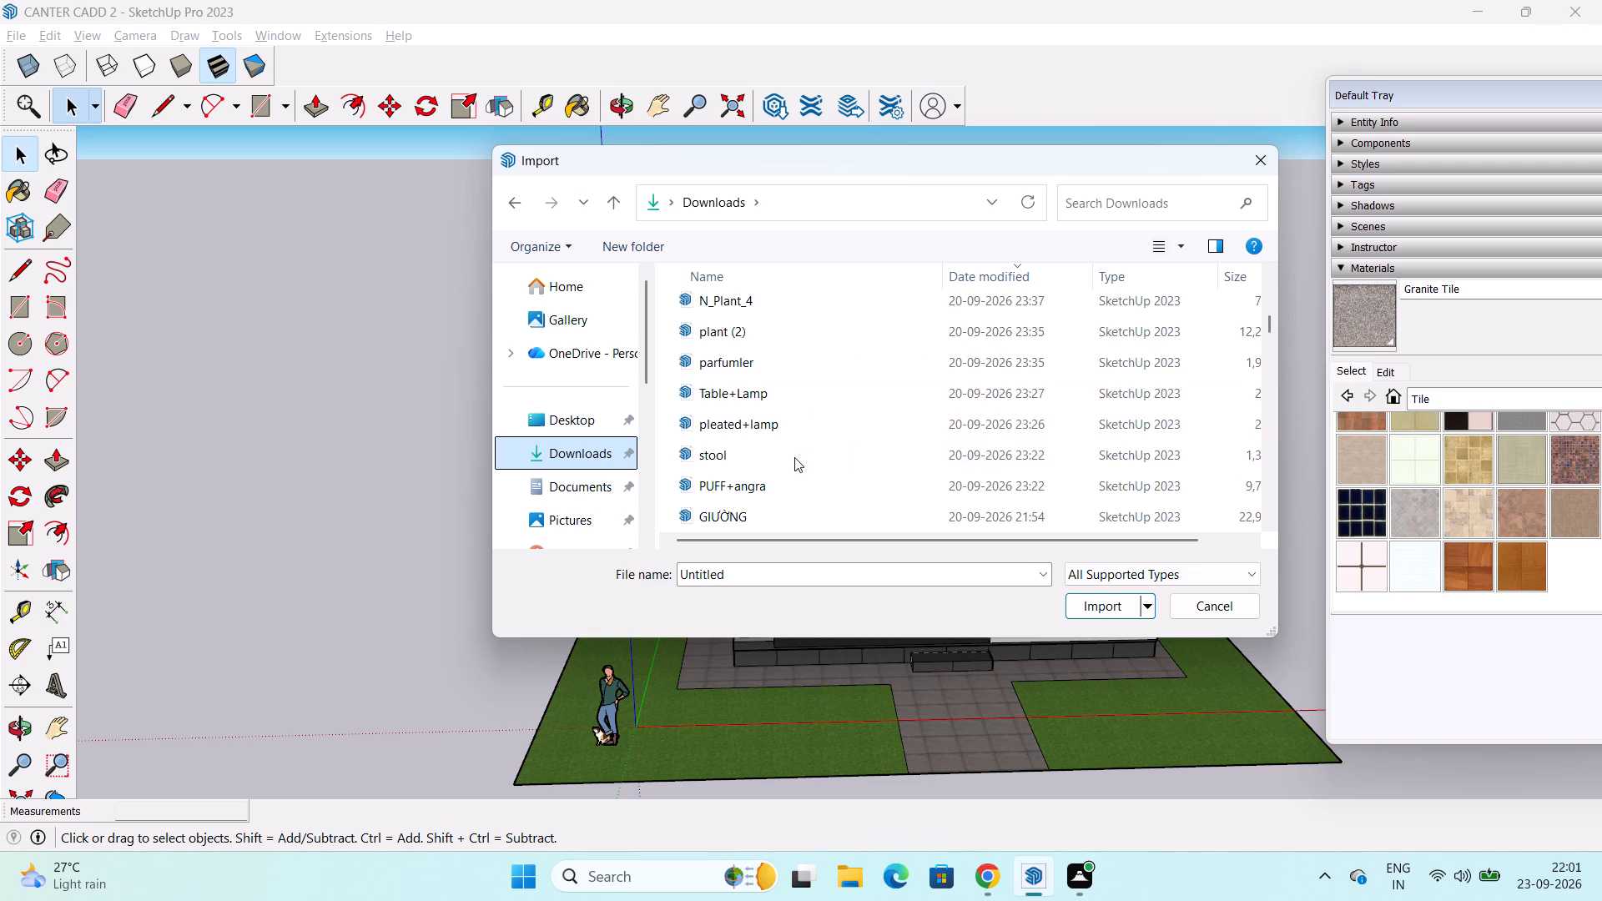
{"action": "scroll", "coordinate": [794, 457], "scroll_direction": "down", "scroll_amount": 1}
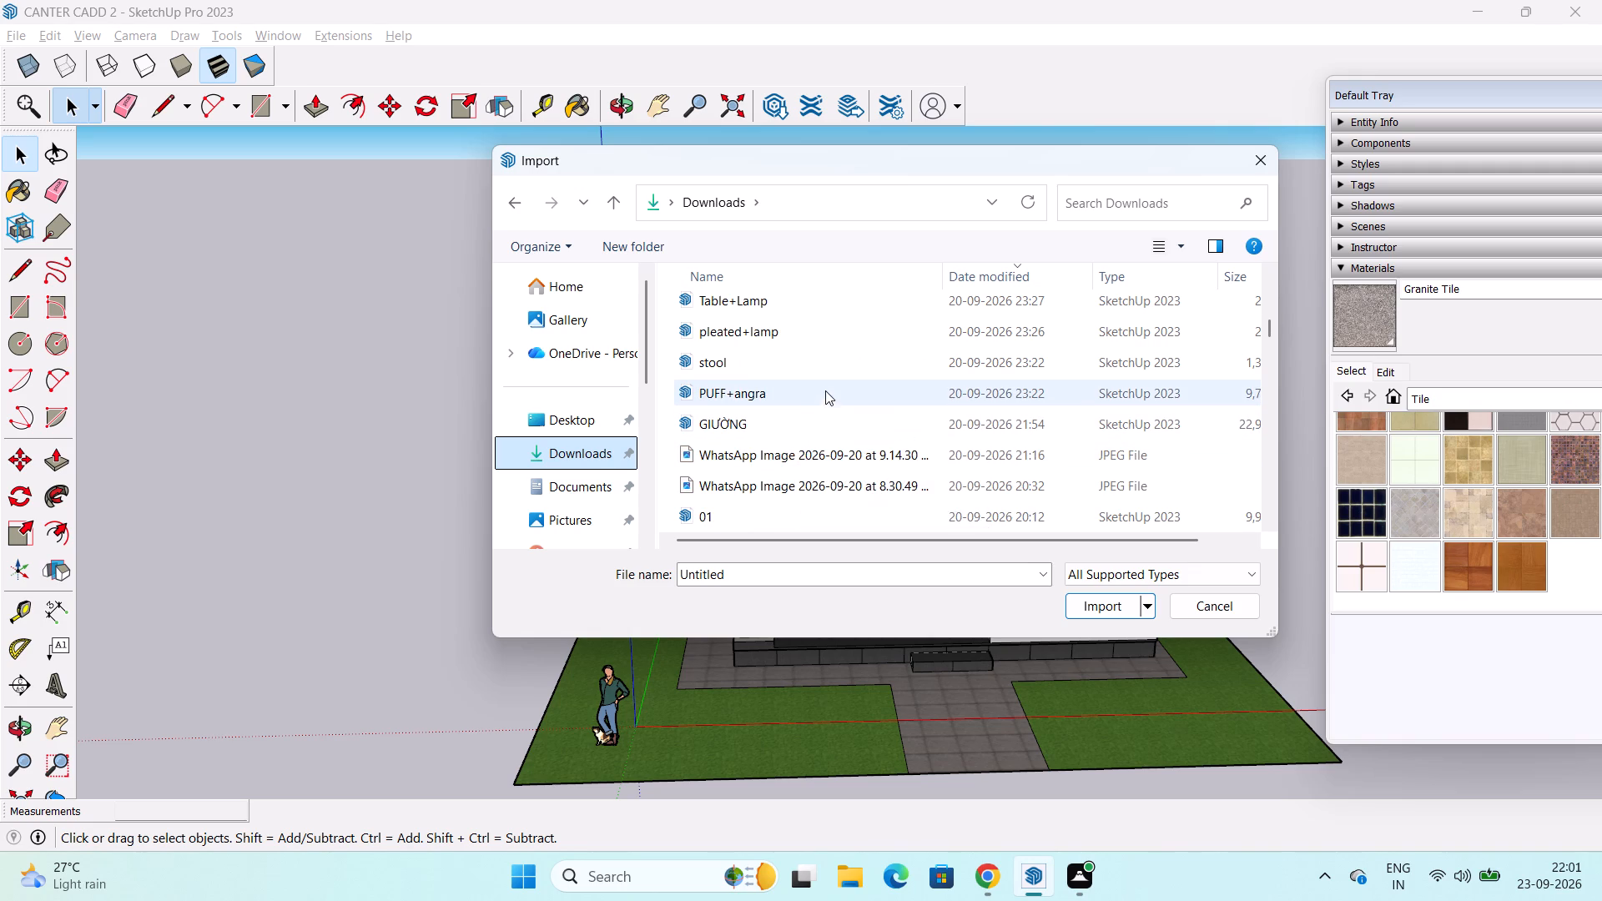
{"action": "scroll", "coordinate": [827, 387], "scroll_direction": "down", "scroll_amount": 2}
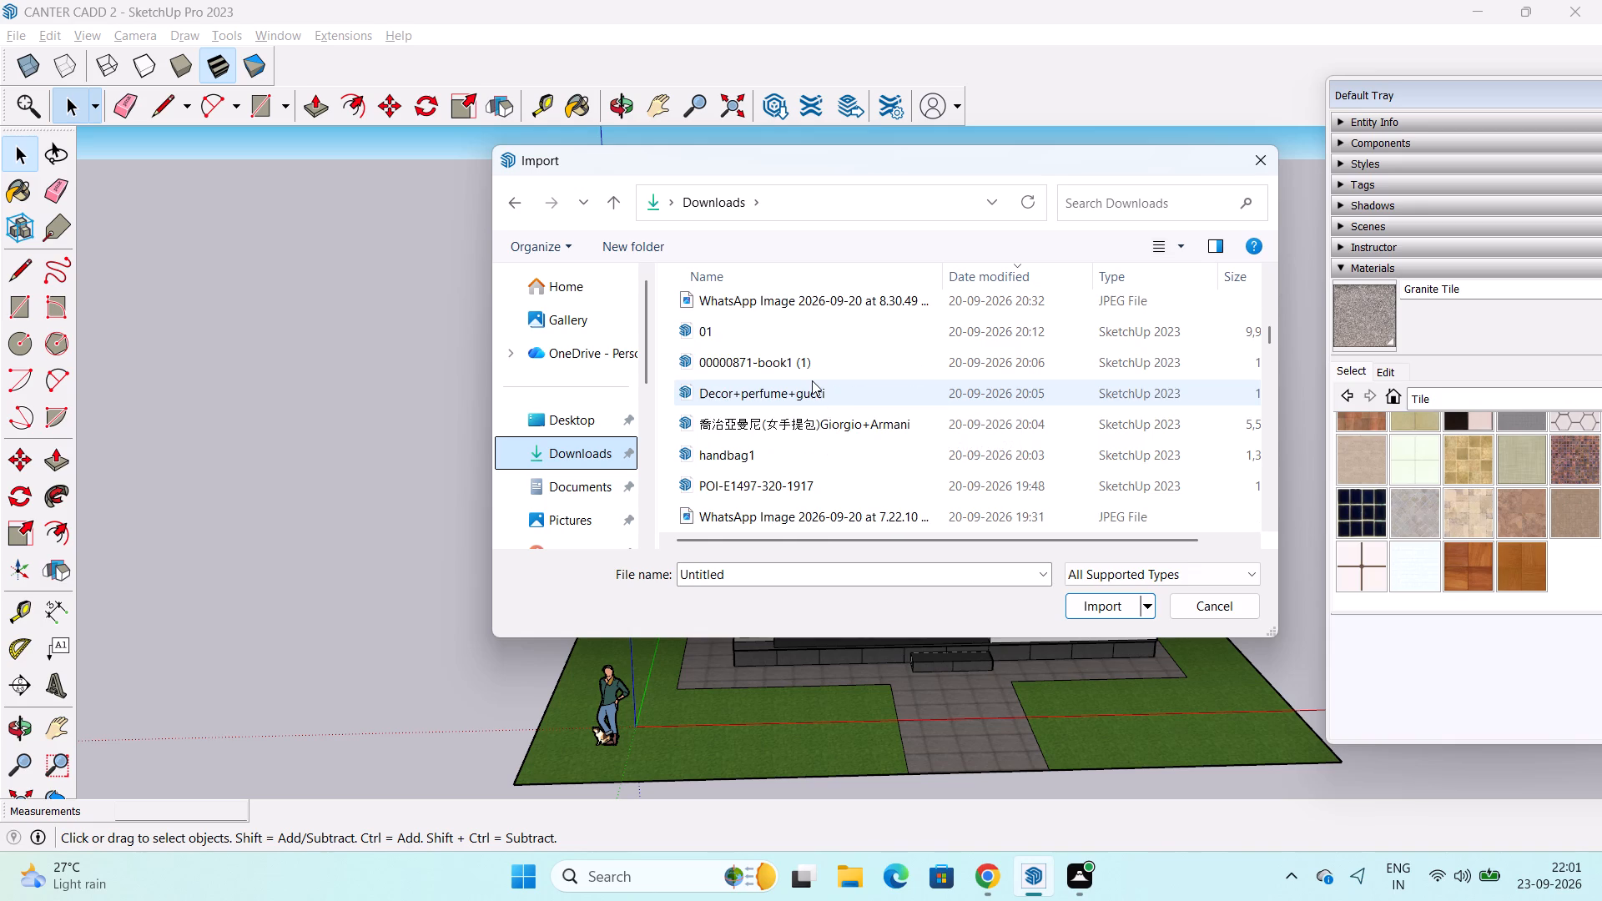
{"action": "scroll", "coordinate": [812, 376], "scroll_direction": "down", "scroll_amount": 2}
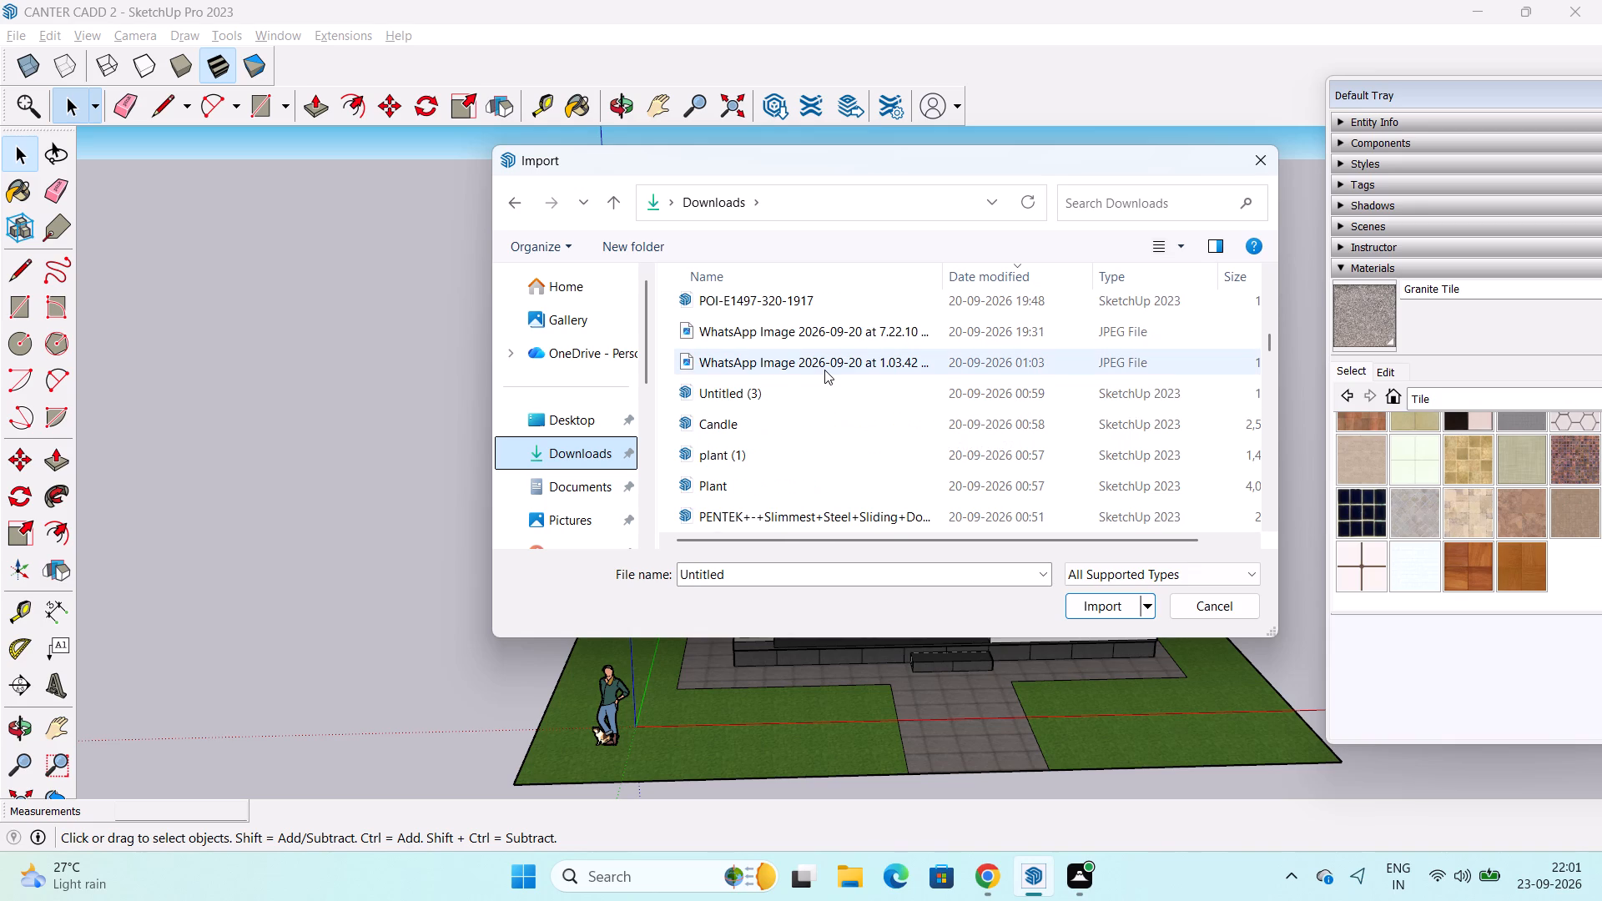
{"action": "scroll", "coordinate": [824, 370], "scroll_direction": "down", "scroll_amount": 2}
{"action": "scroll", "coordinate": [812, 387], "scroll_direction": "up", "scroll_amount": 1}
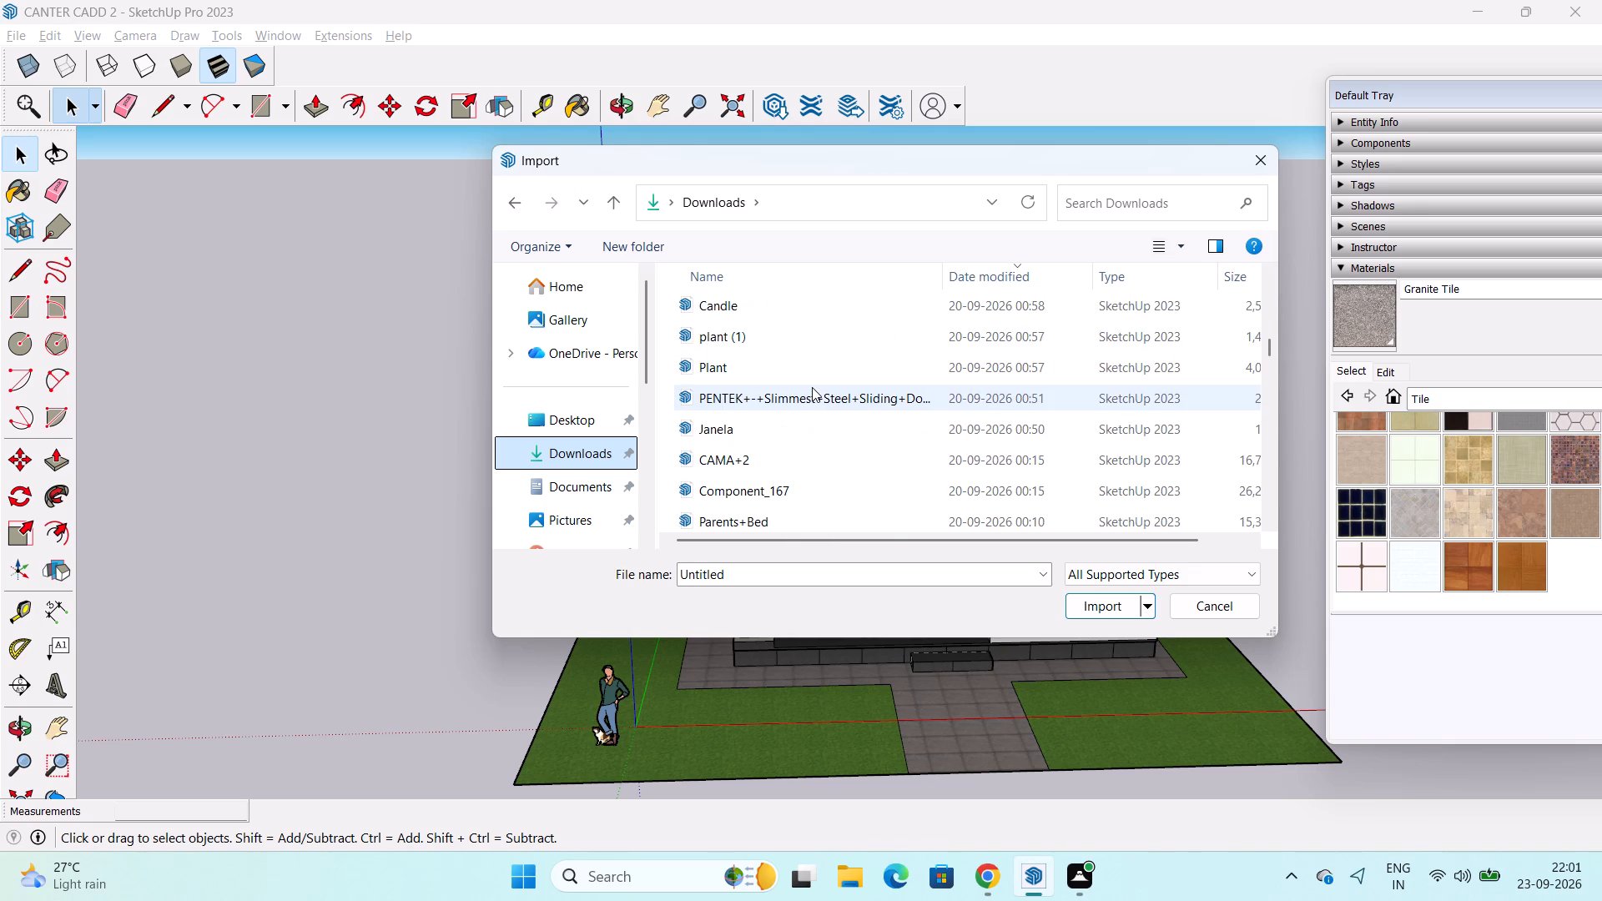
{"action": "left_click", "coordinate": [771, 336]}
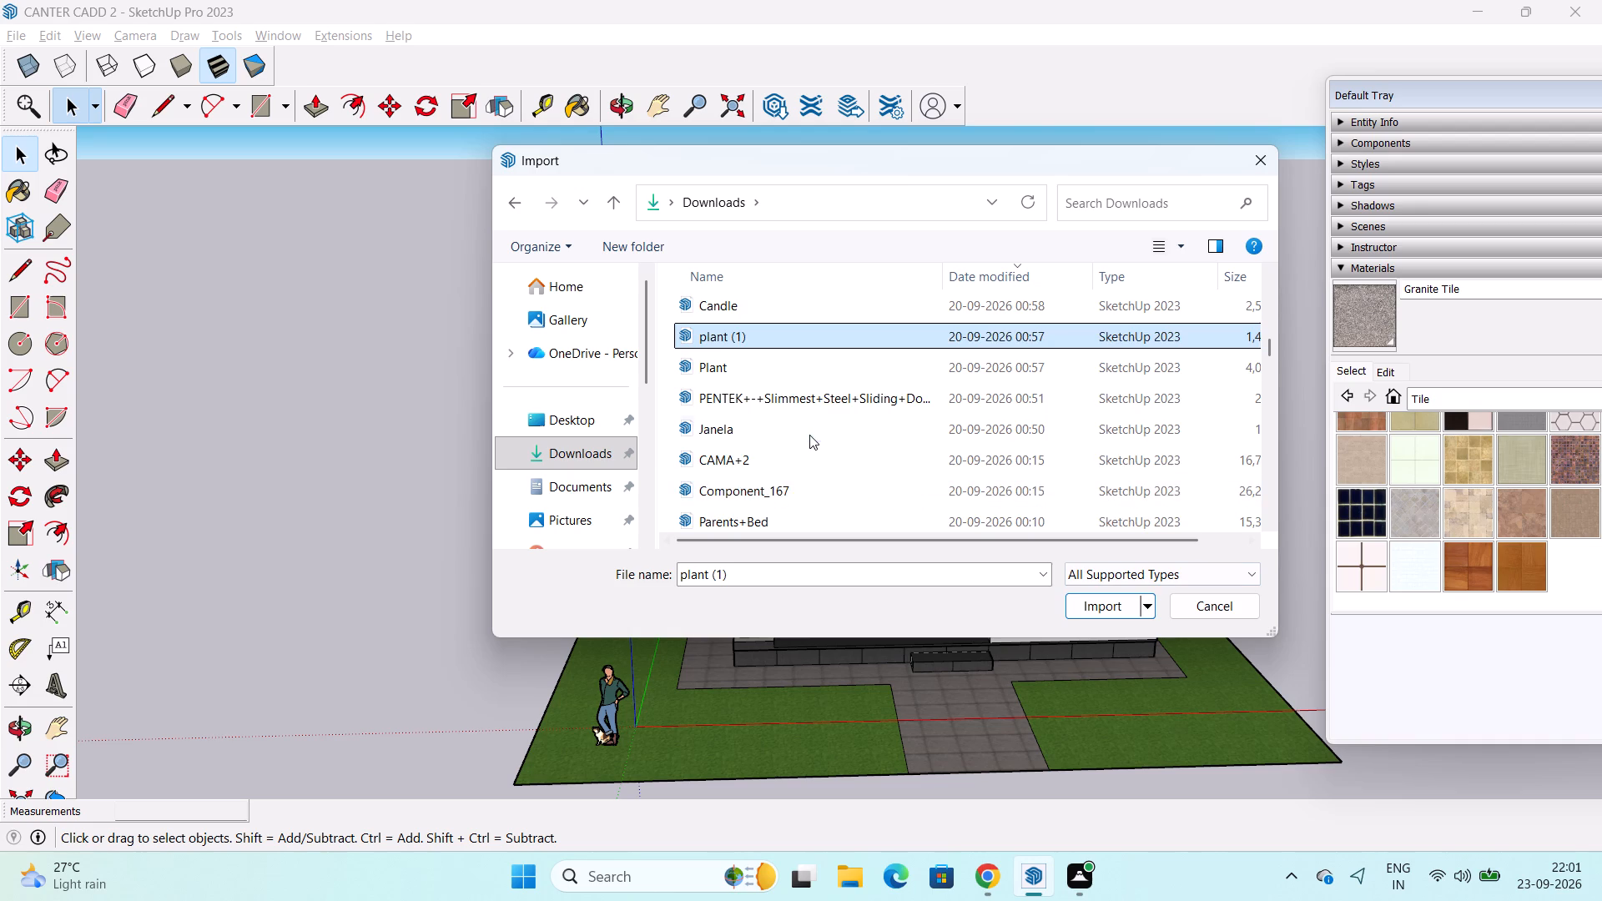
{"action": "scroll", "coordinate": [809, 434], "scroll_direction": "down", "scroll_amount": 2}
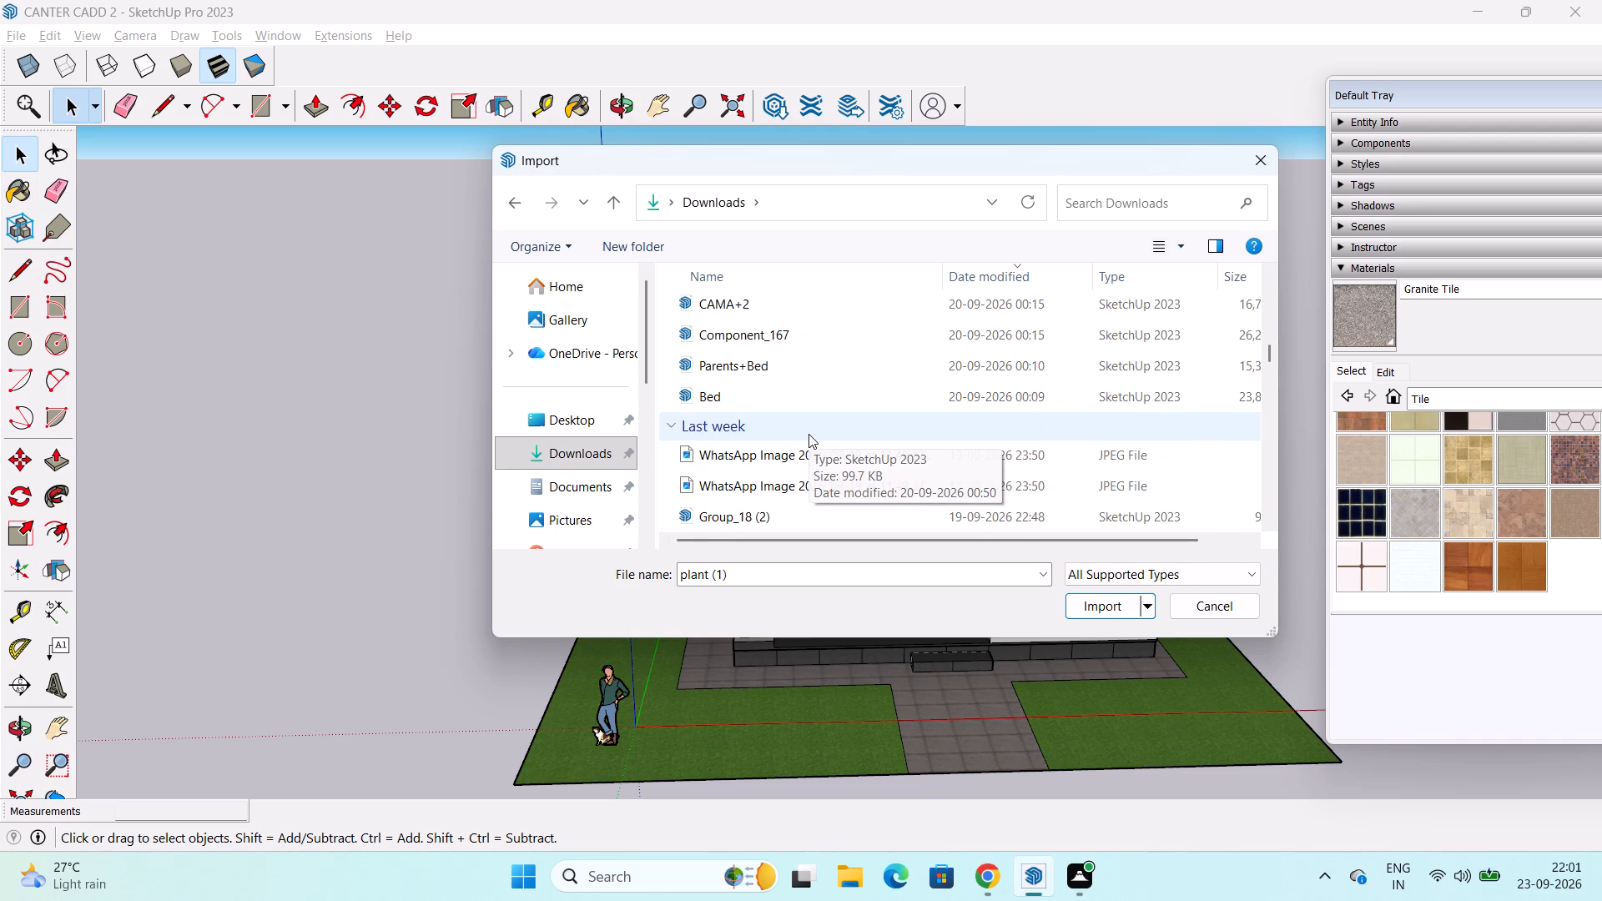
{"action": "scroll", "coordinate": [809, 434], "scroll_direction": "down", "scroll_amount": 4}
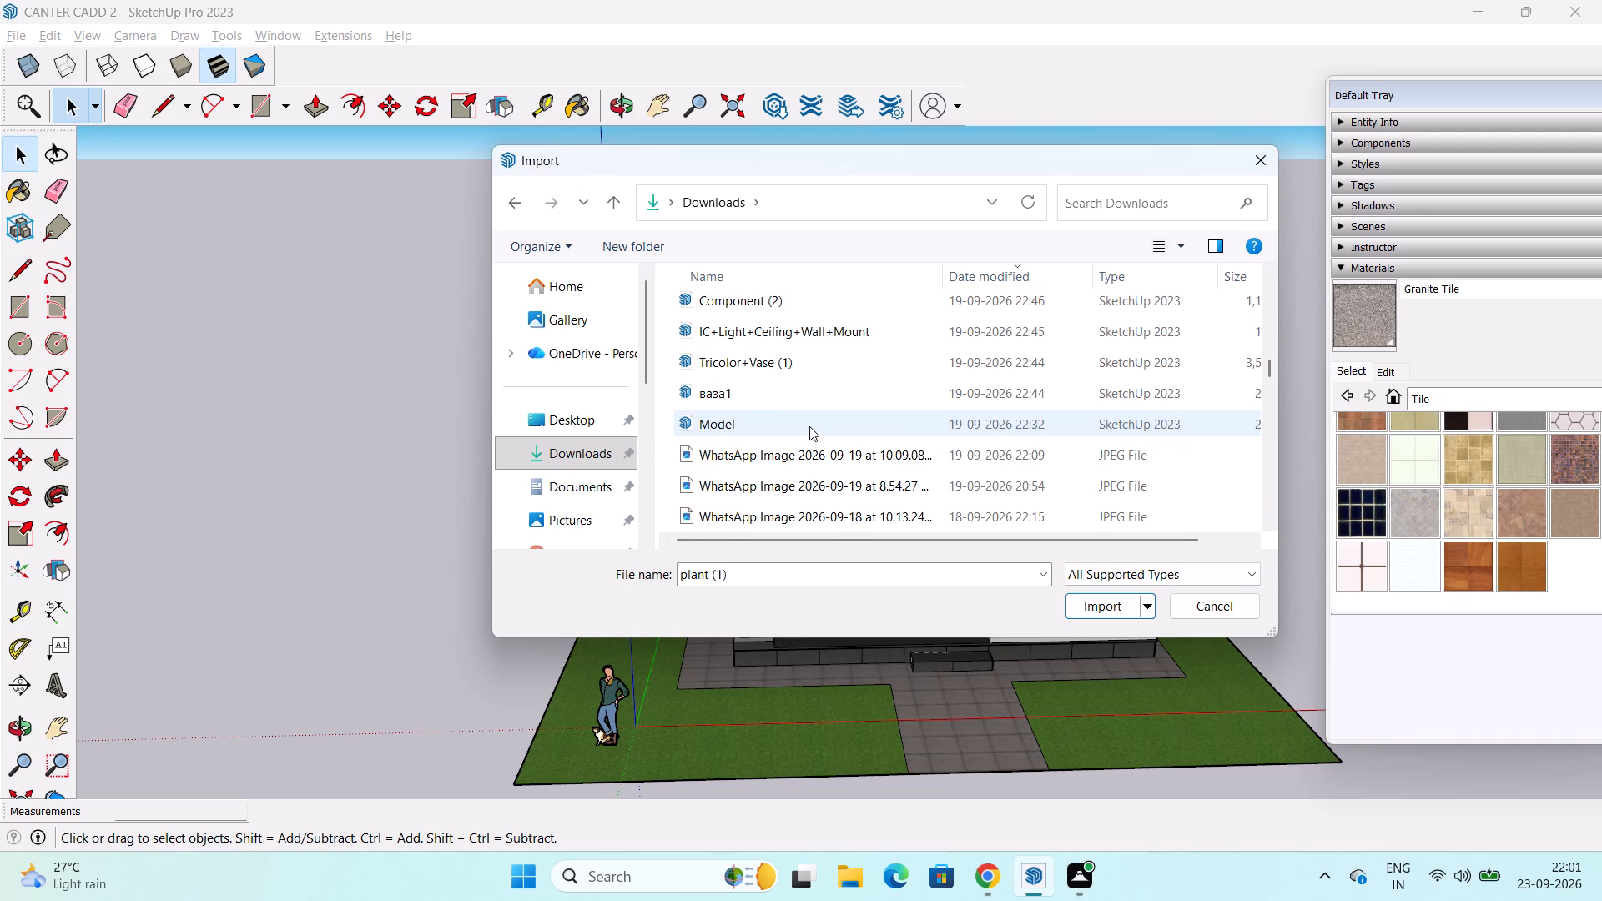
{"action": "scroll", "coordinate": [809, 426], "scroll_direction": "down", "scroll_amount": 4}
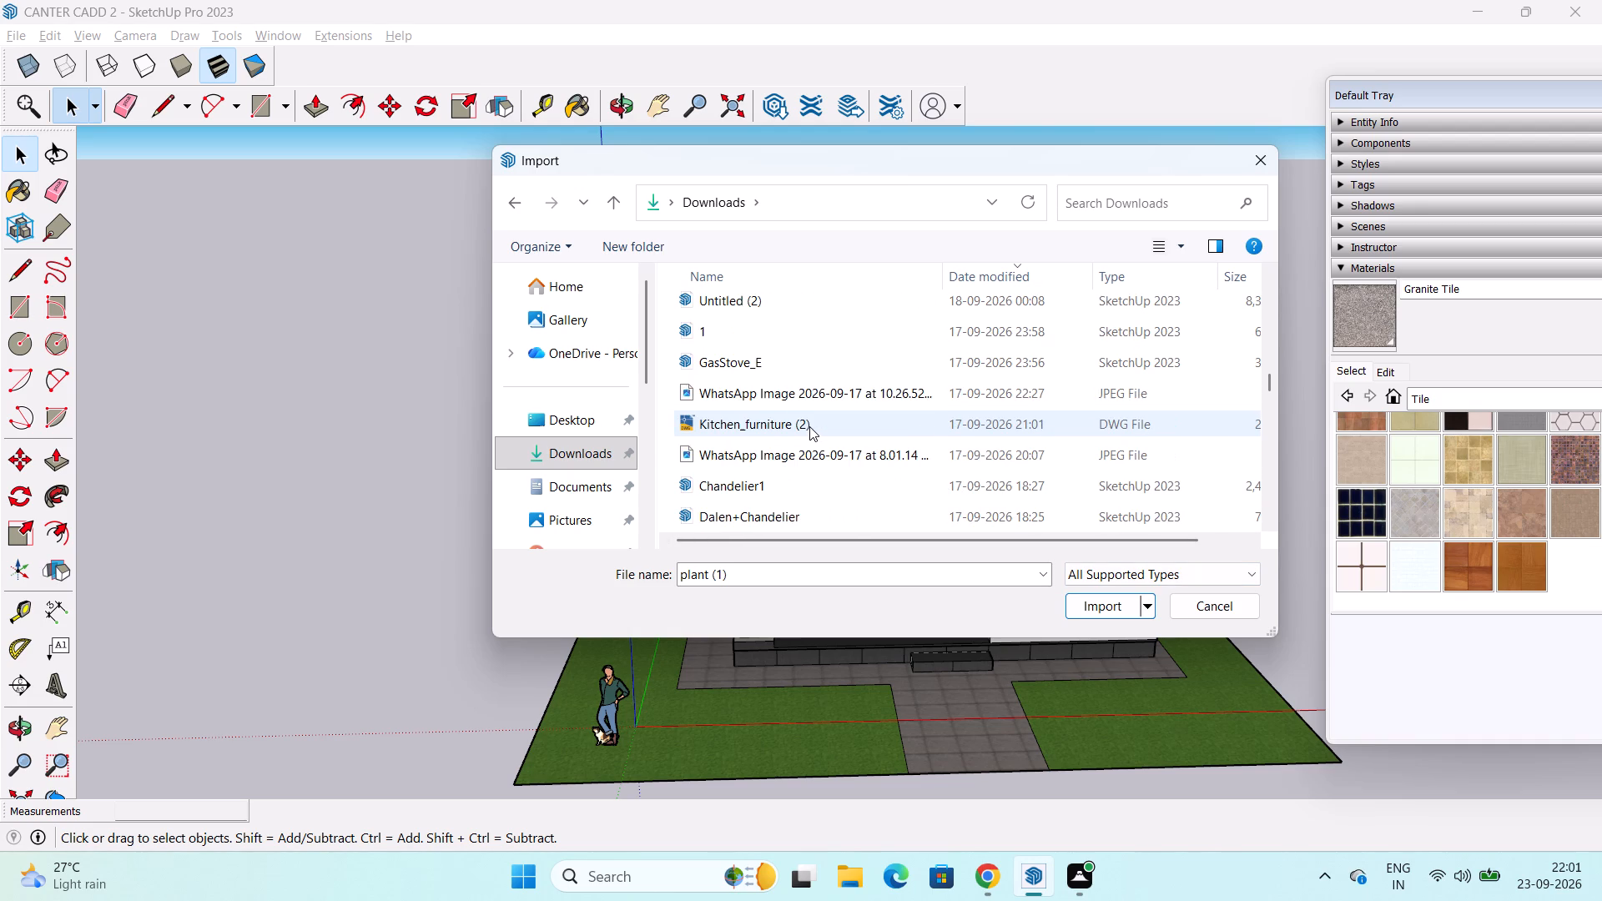
{"action": "scroll", "coordinate": [809, 426], "scroll_direction": "down", "scroll_amount": 4}
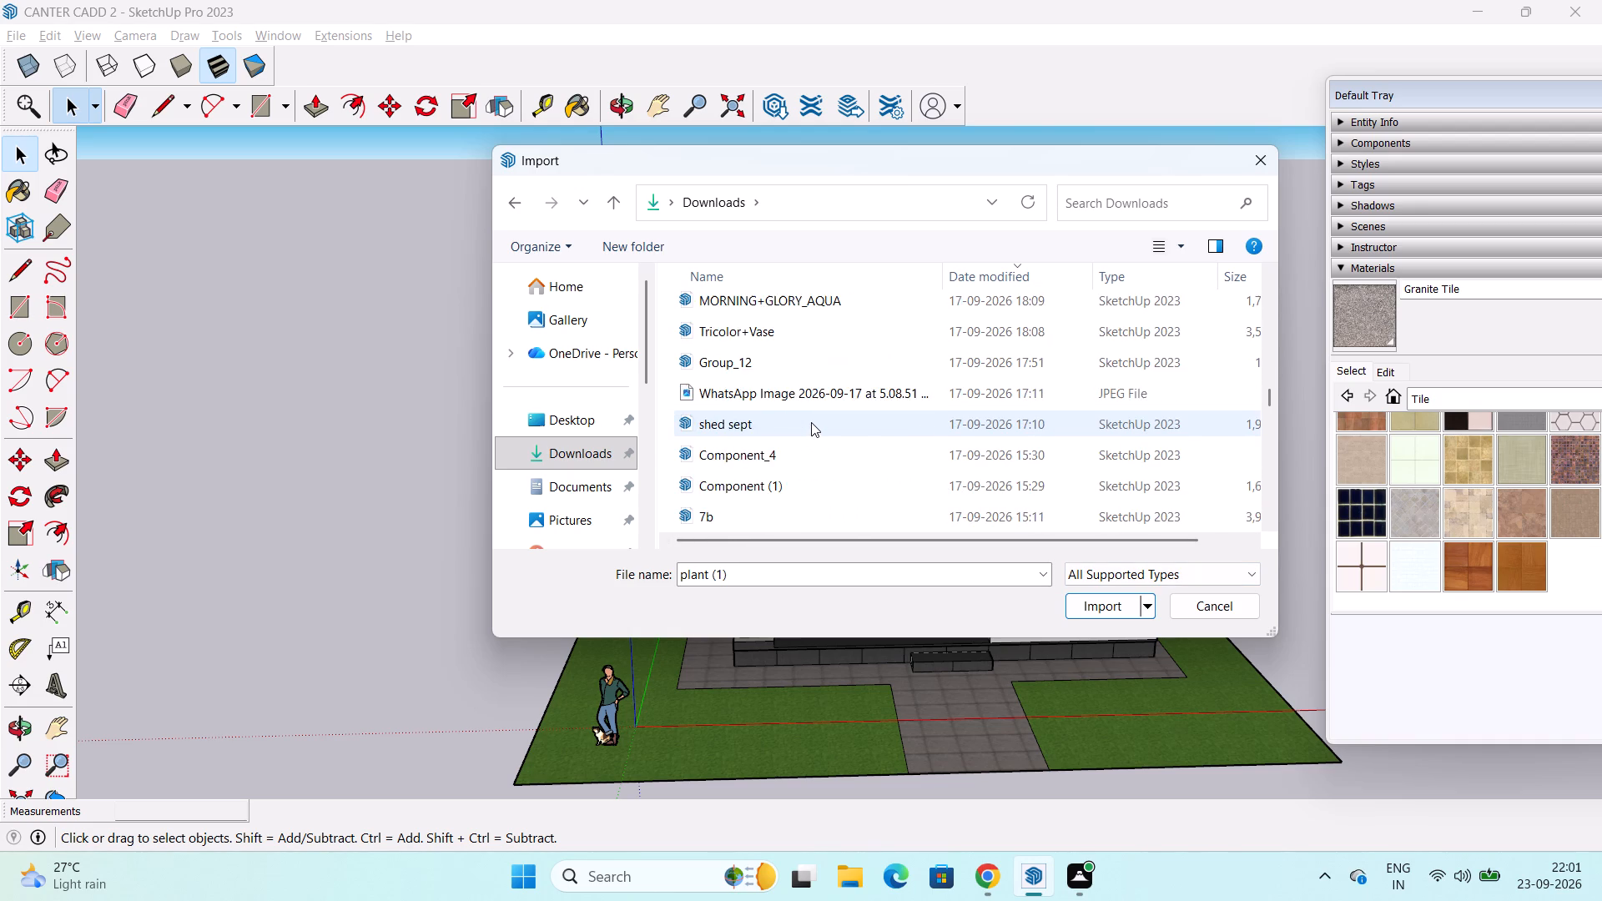
{"action": "scroll", "coordinate": [811, 422], "scroll_direction": "down", "scroll_amount": 2}
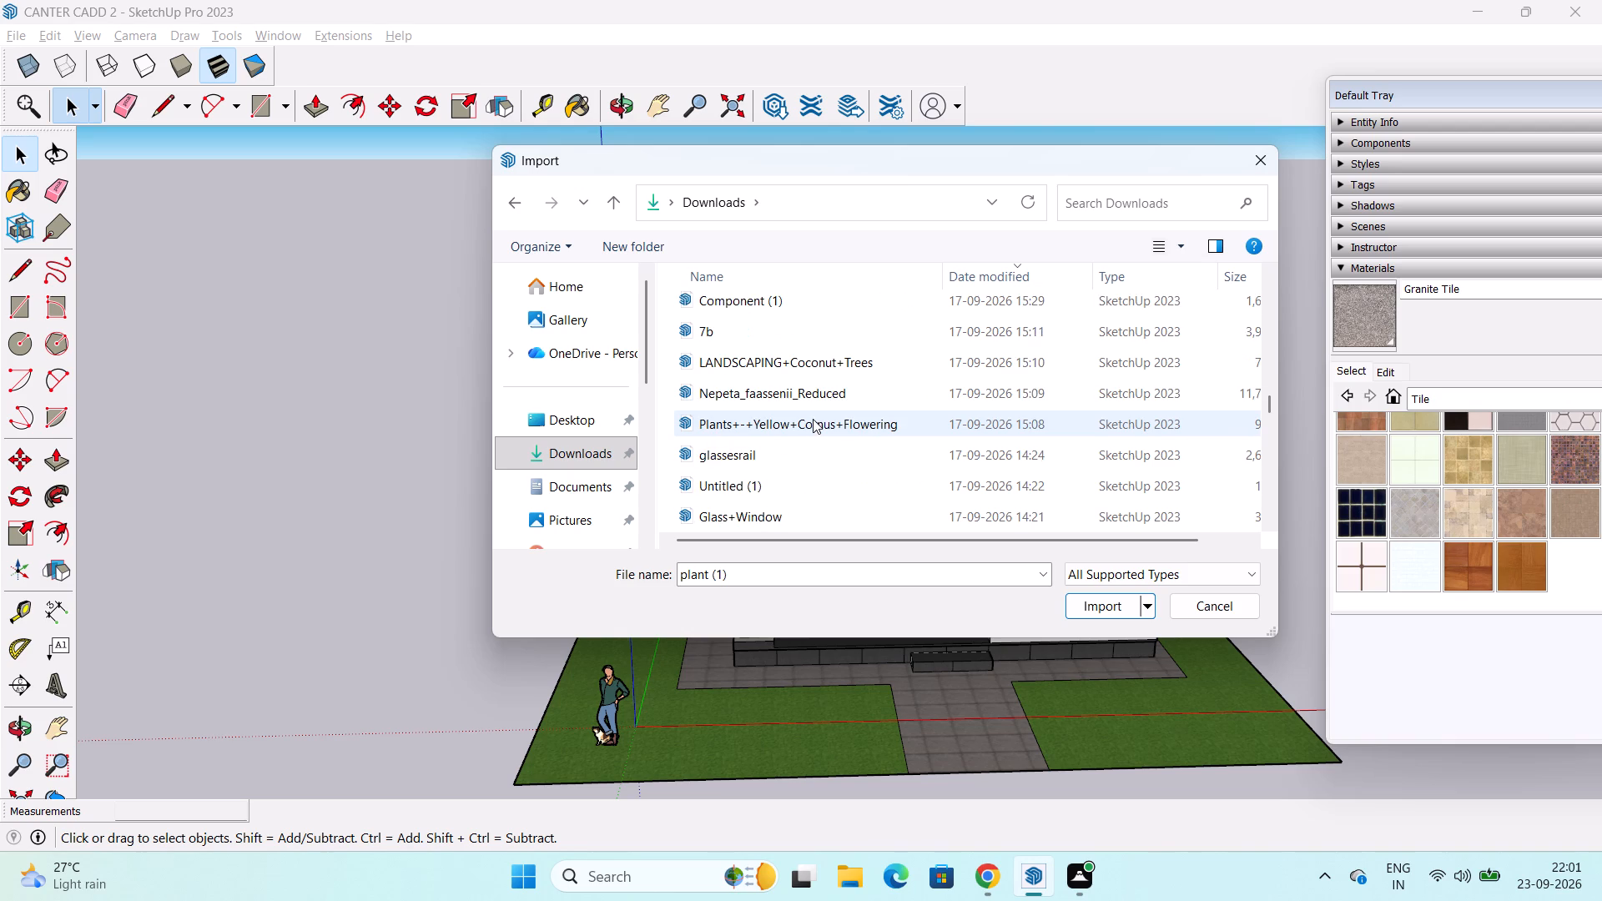
{"action": "left_click", "coordinate": [879, 362]}
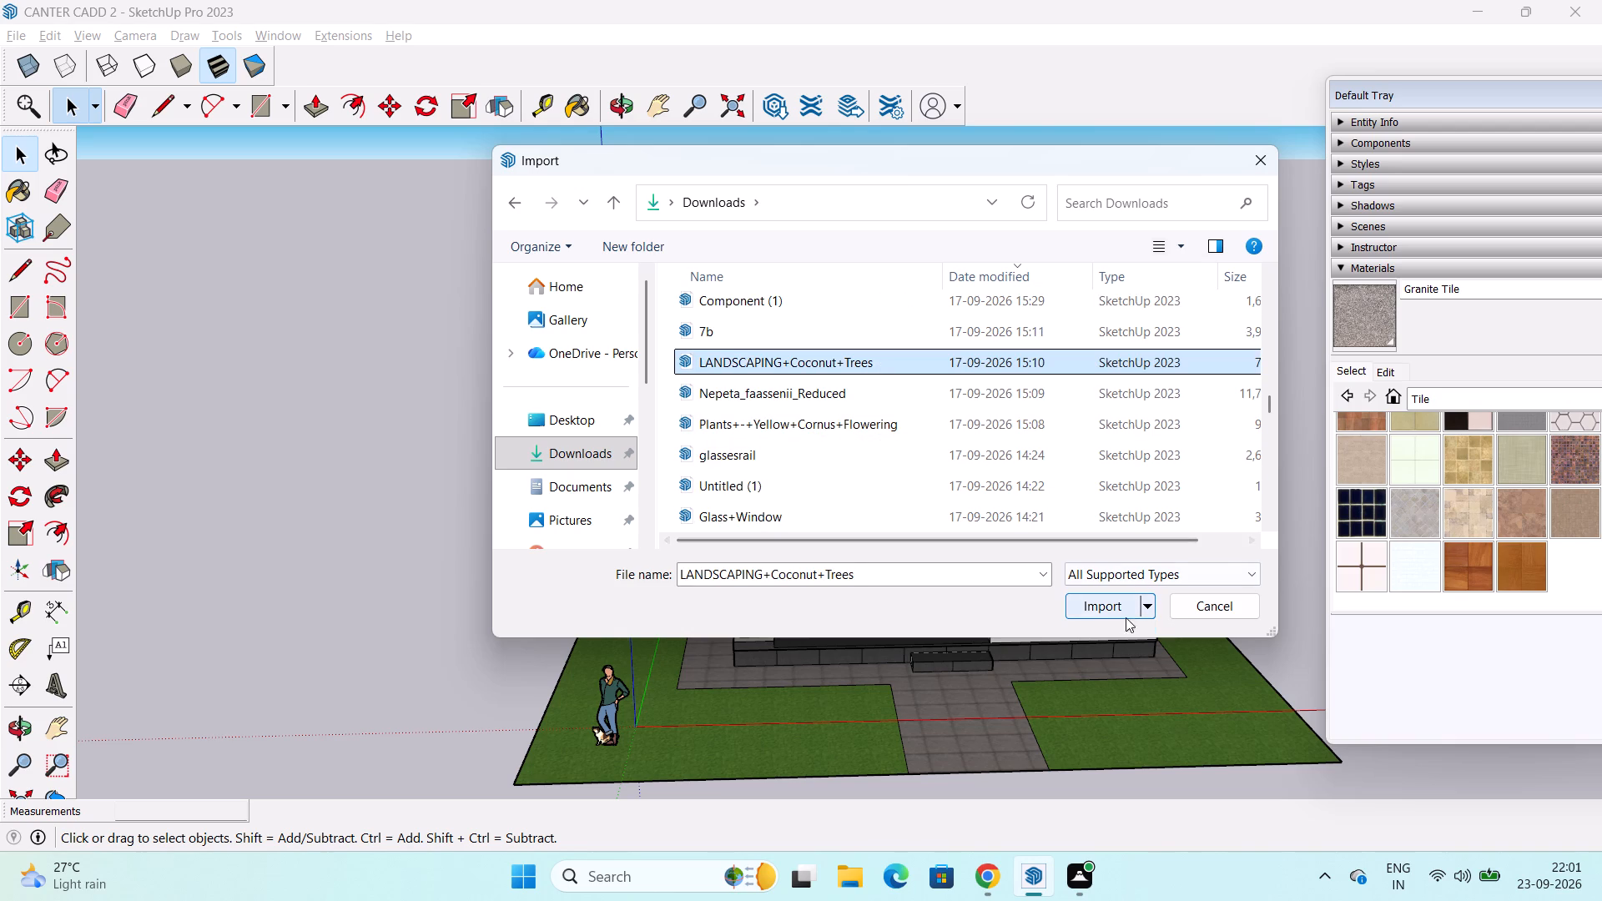
{"action": "left_click", "coordinate": [1101, 602]}
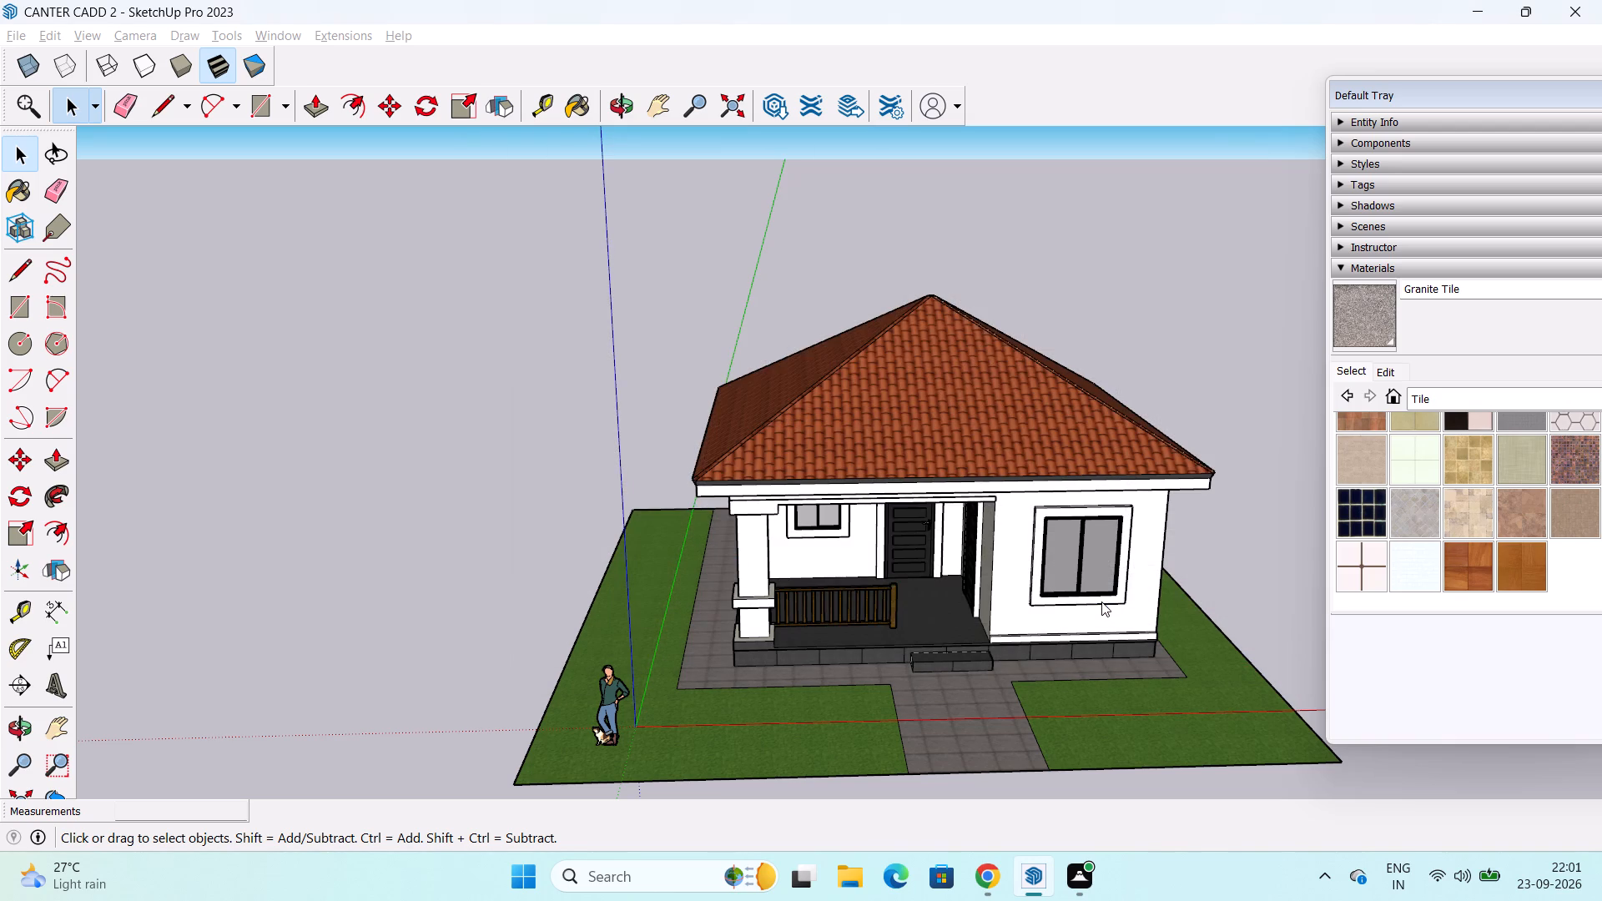
Place the coconut trees model behind the house, its ground overlapping the rear of the lawn.
{"action": "left_click", "coordinate": [990, 506]}
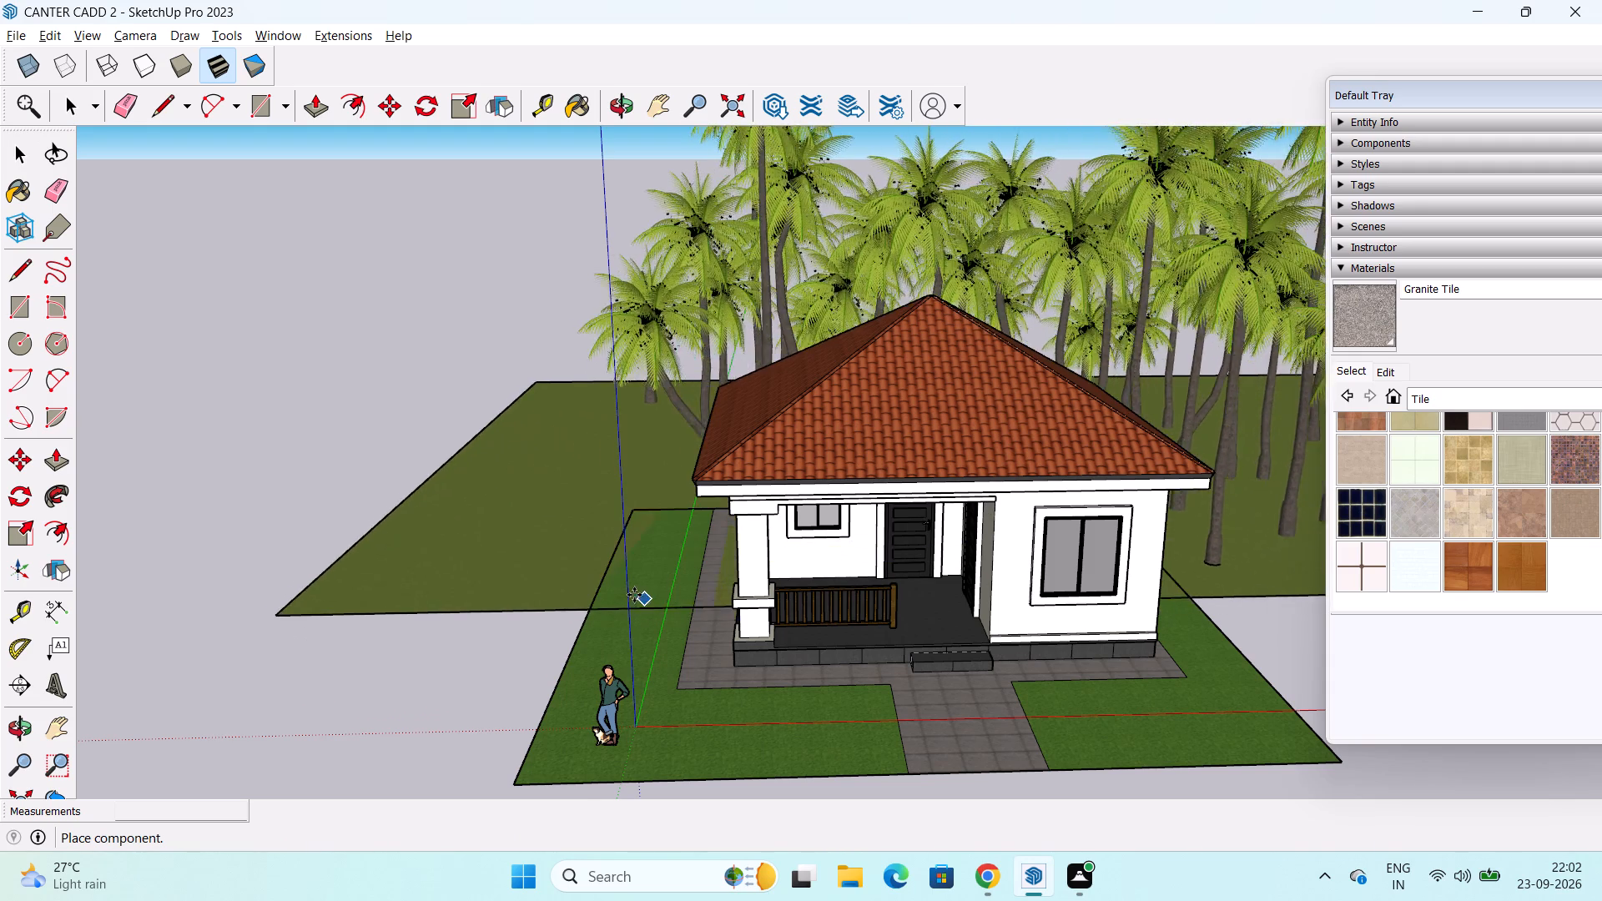
{"action": "scroll", "coordinate": [634, 594], "scroll_direction": "down", "scroll_amount": 5}
{"action": "middle_click_drag", "start_coordinate": [638, 589], "coordinate": [631, 425]}
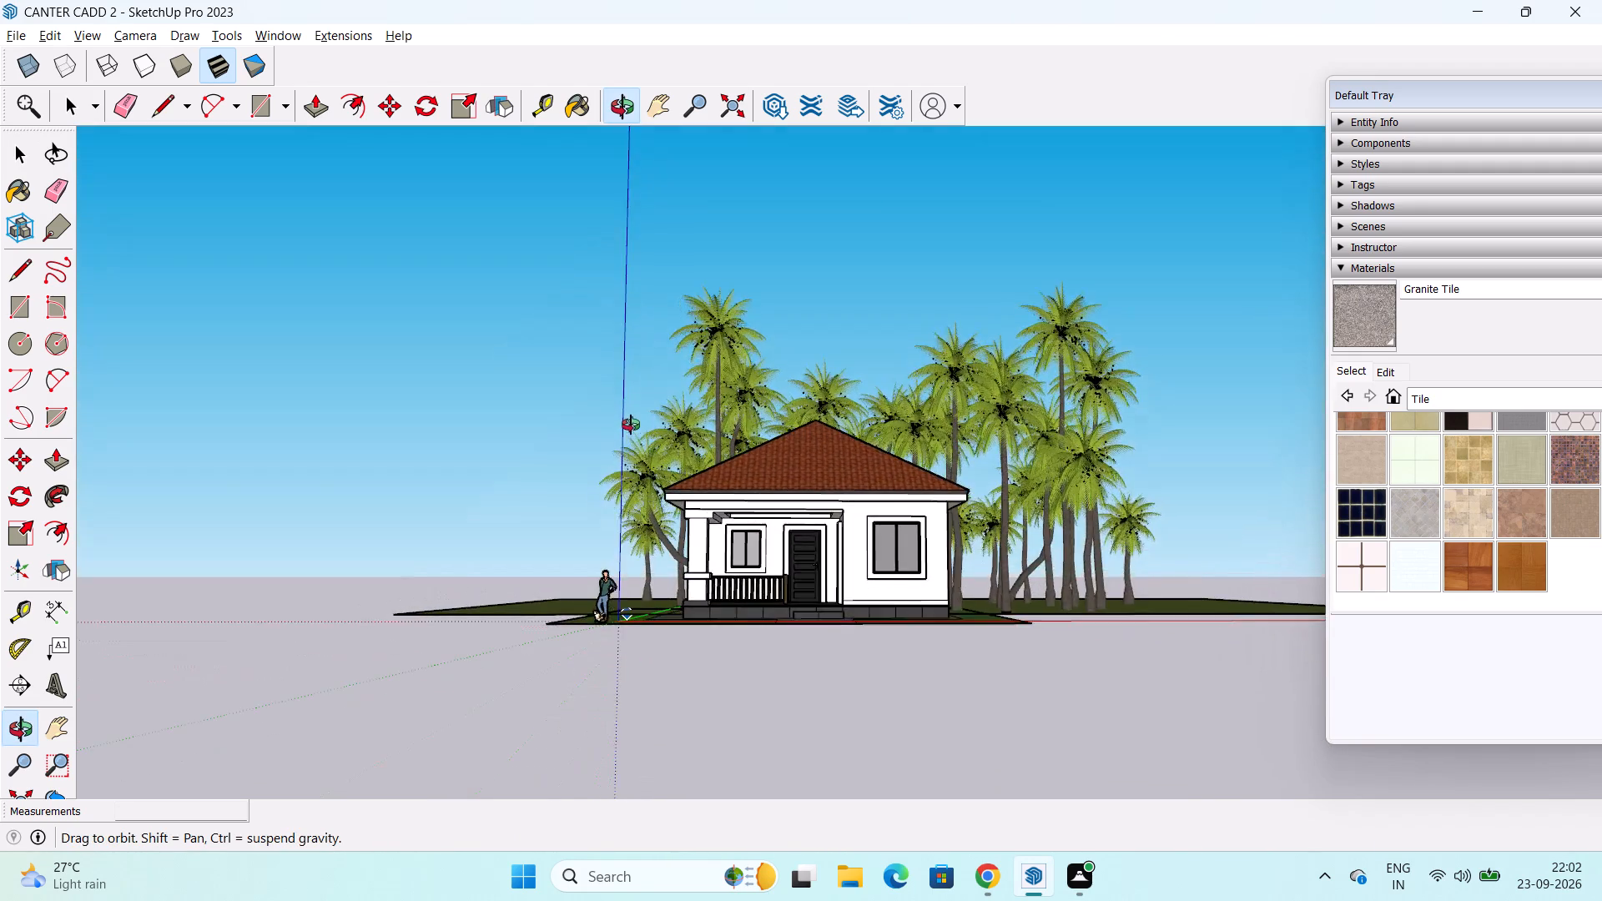
{"action": "middle_click_drag", "start_coordinate": [631, 425], "coordinate": [614, 734]}
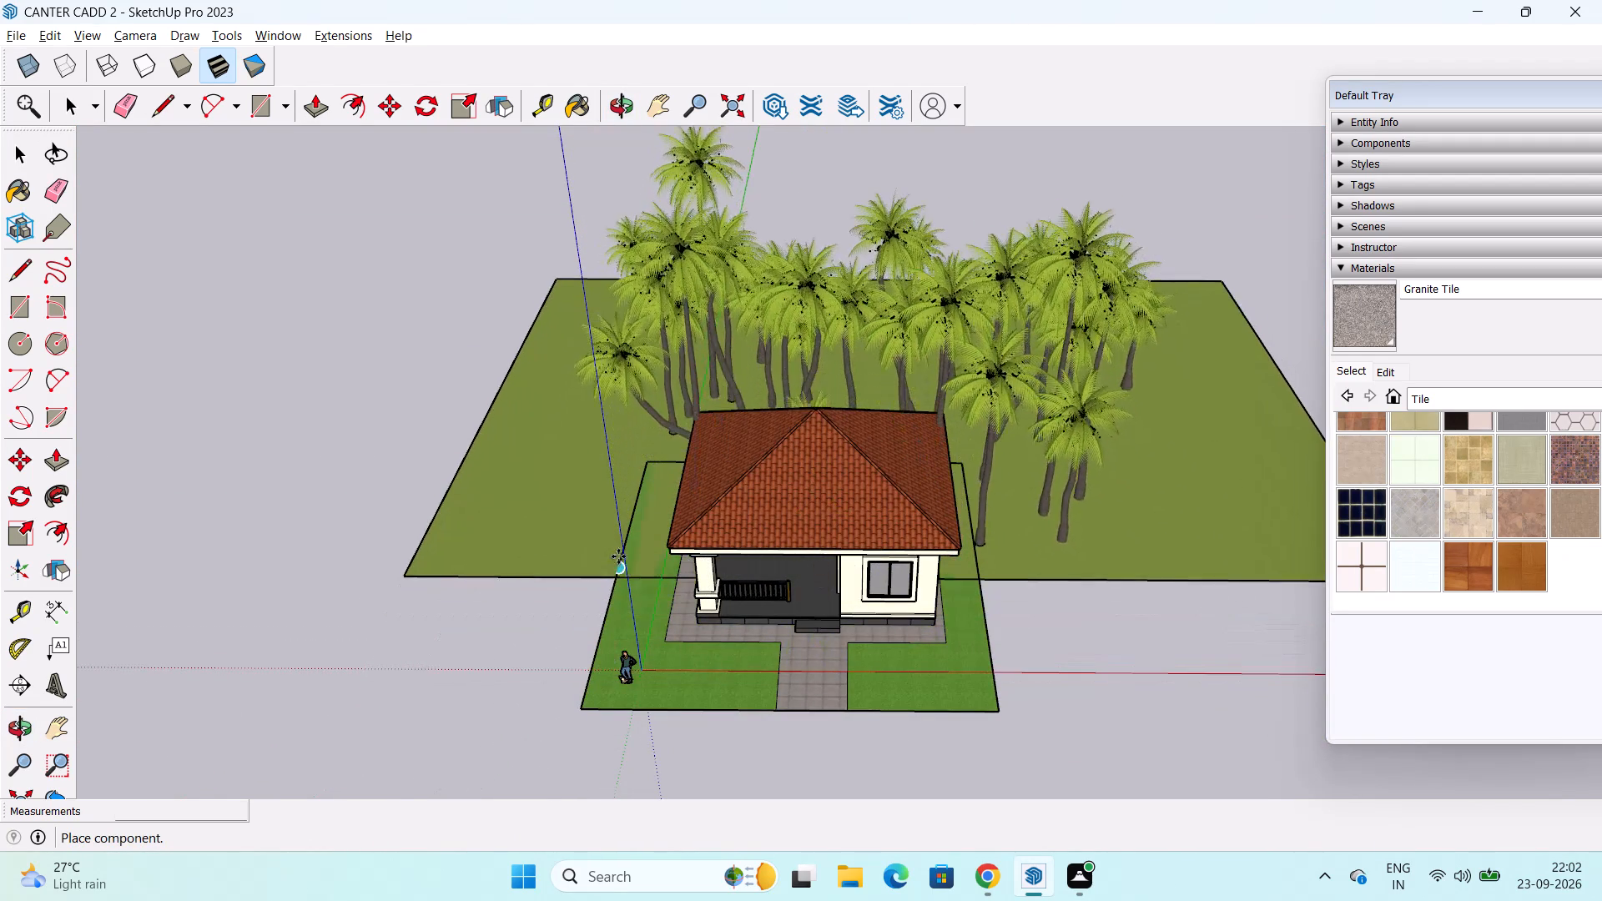
{"action": "left_click", "coordinate": [635, 502]}
{"action": "middle_click_drag", "start_coordinate": [919, 575], "coordinate": [899, 353]}
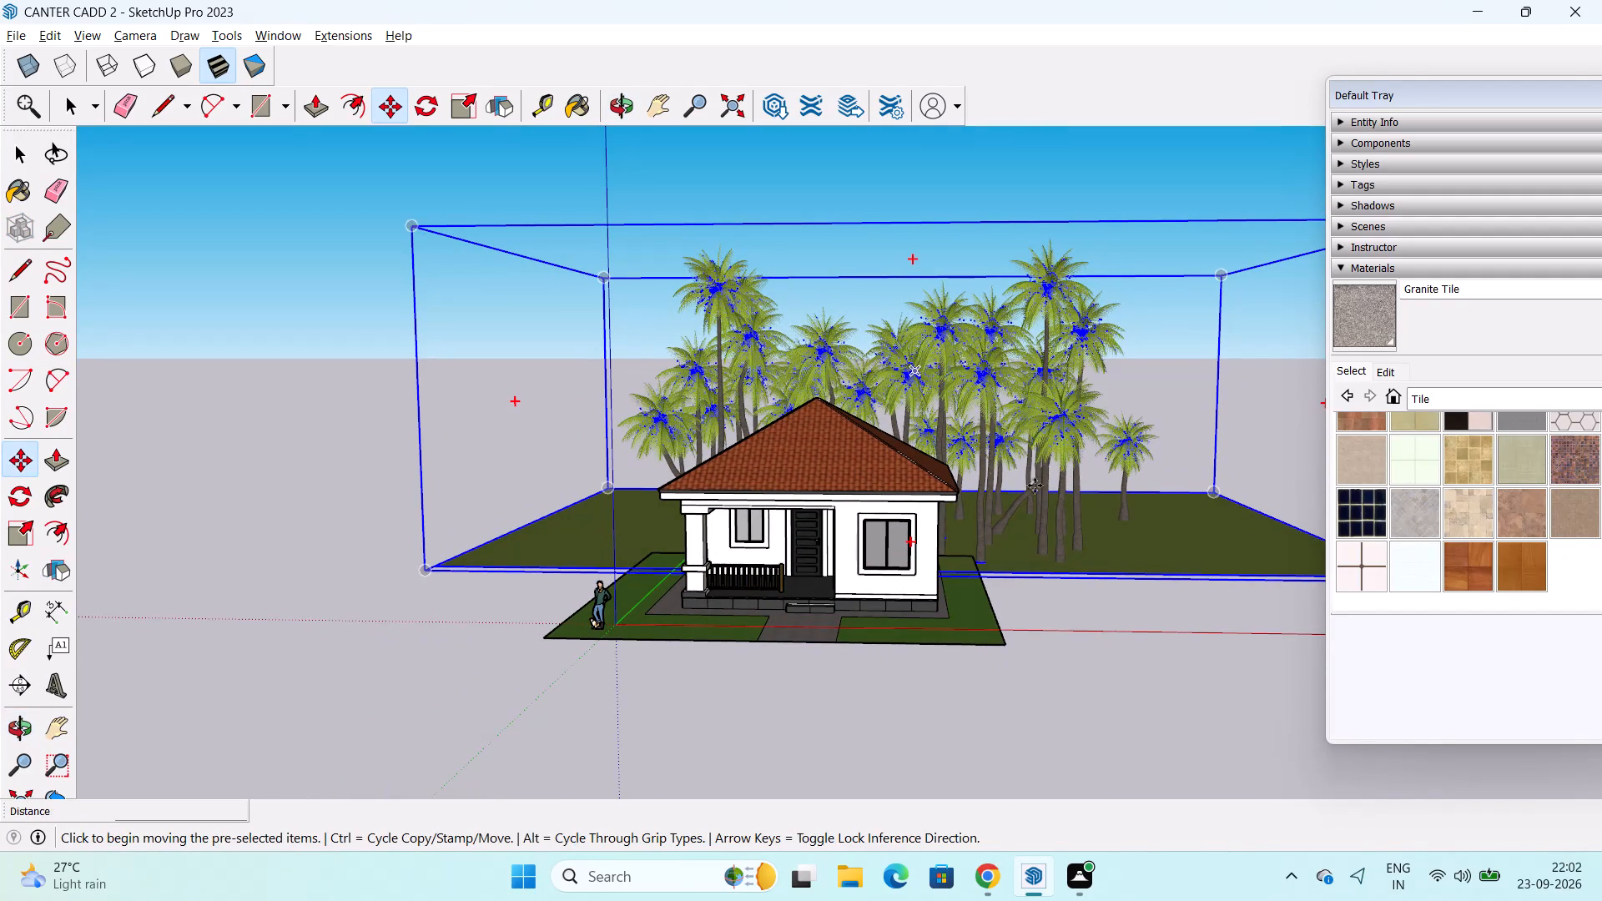
{"action": "key", "text": "space"}
{"action": "left_click", "coordinate": [1111, 690]}
Scale the coconut trees model along the green axis to about 0.87, pulling its front edge back from the house.
{"action": "middle_click_drag", "start_coordinate": [1093, 627], "coordinate": [1113, 702]}
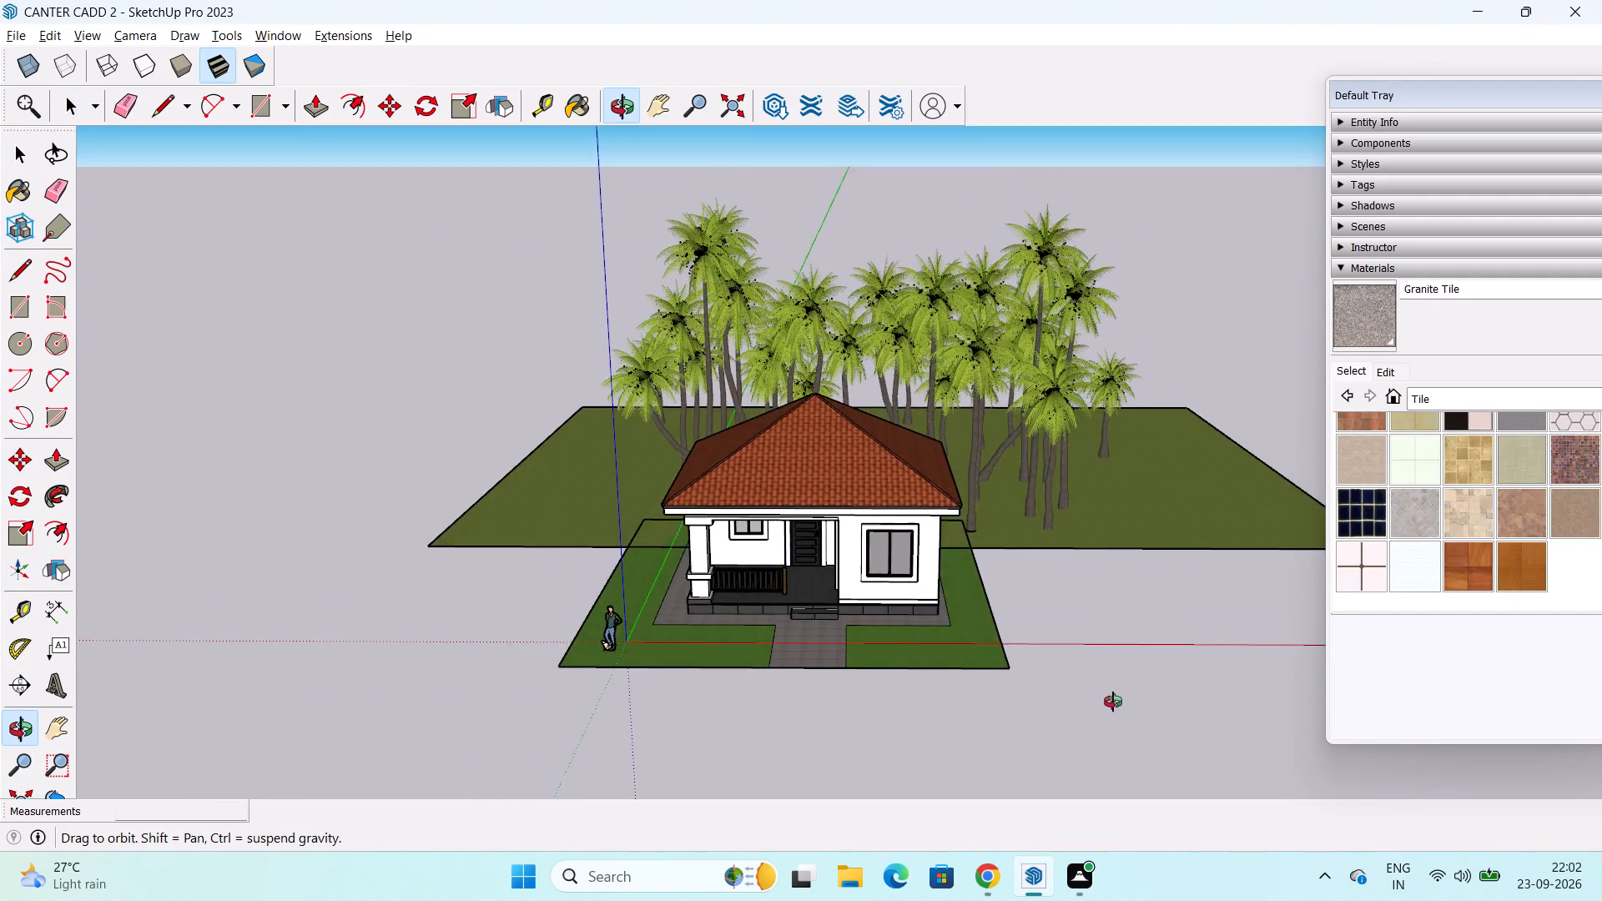
{"action": "middle_click_drag", "start_coordinate": [1113, 702], "coordinate": [503, 697]}
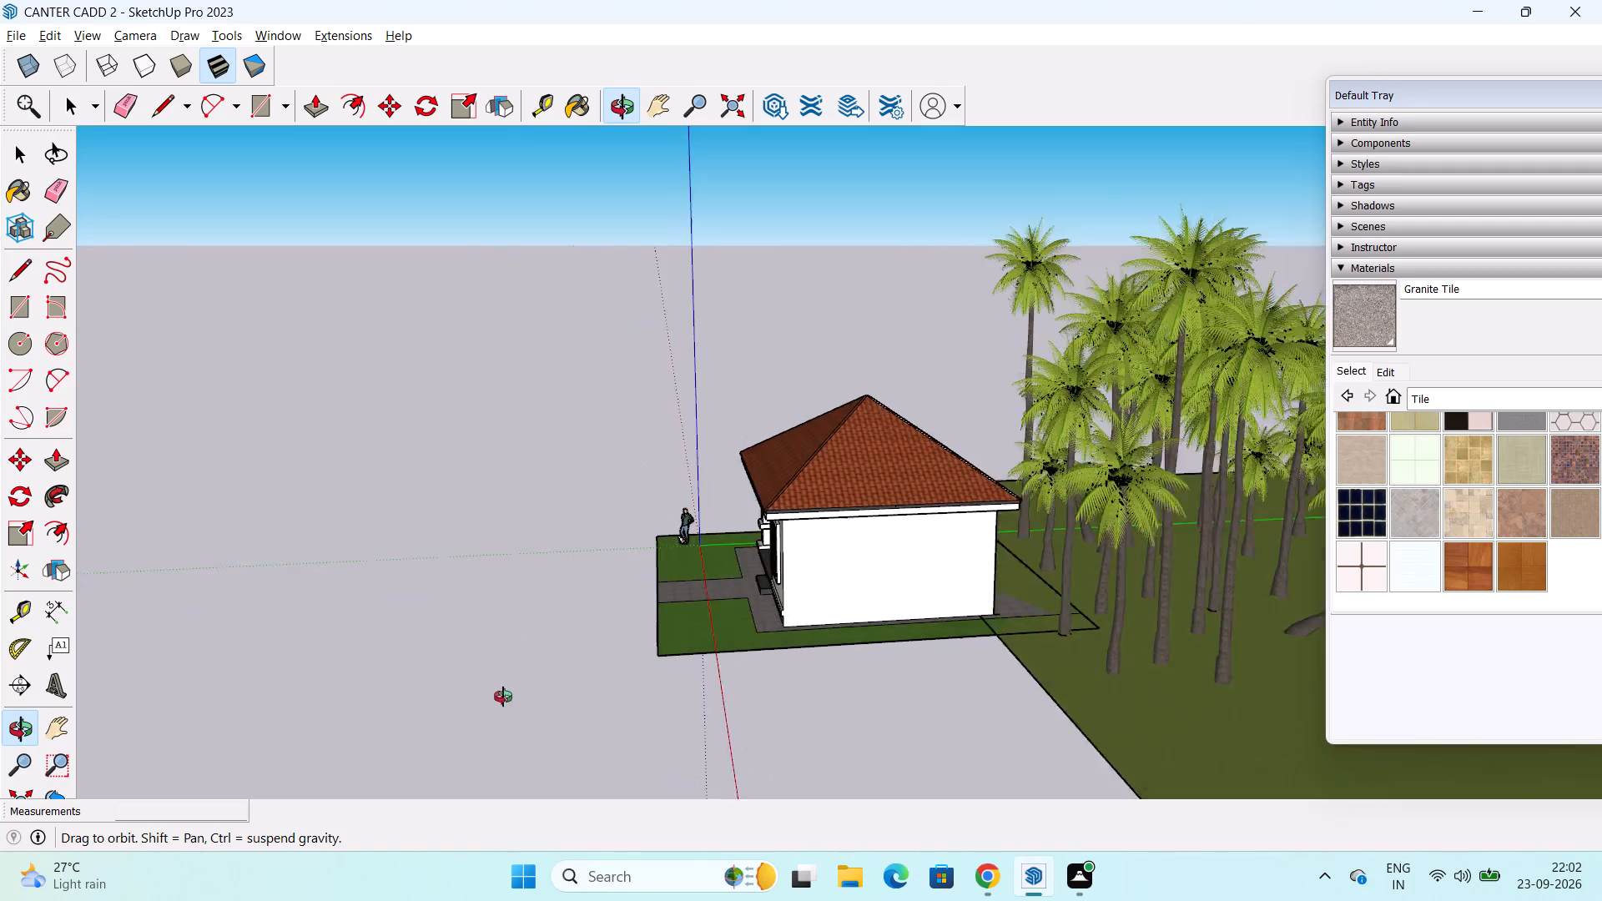
{"action": "middle_click_drag", "start_coordinate": [503, 697], "coordinate": [599, 778]}
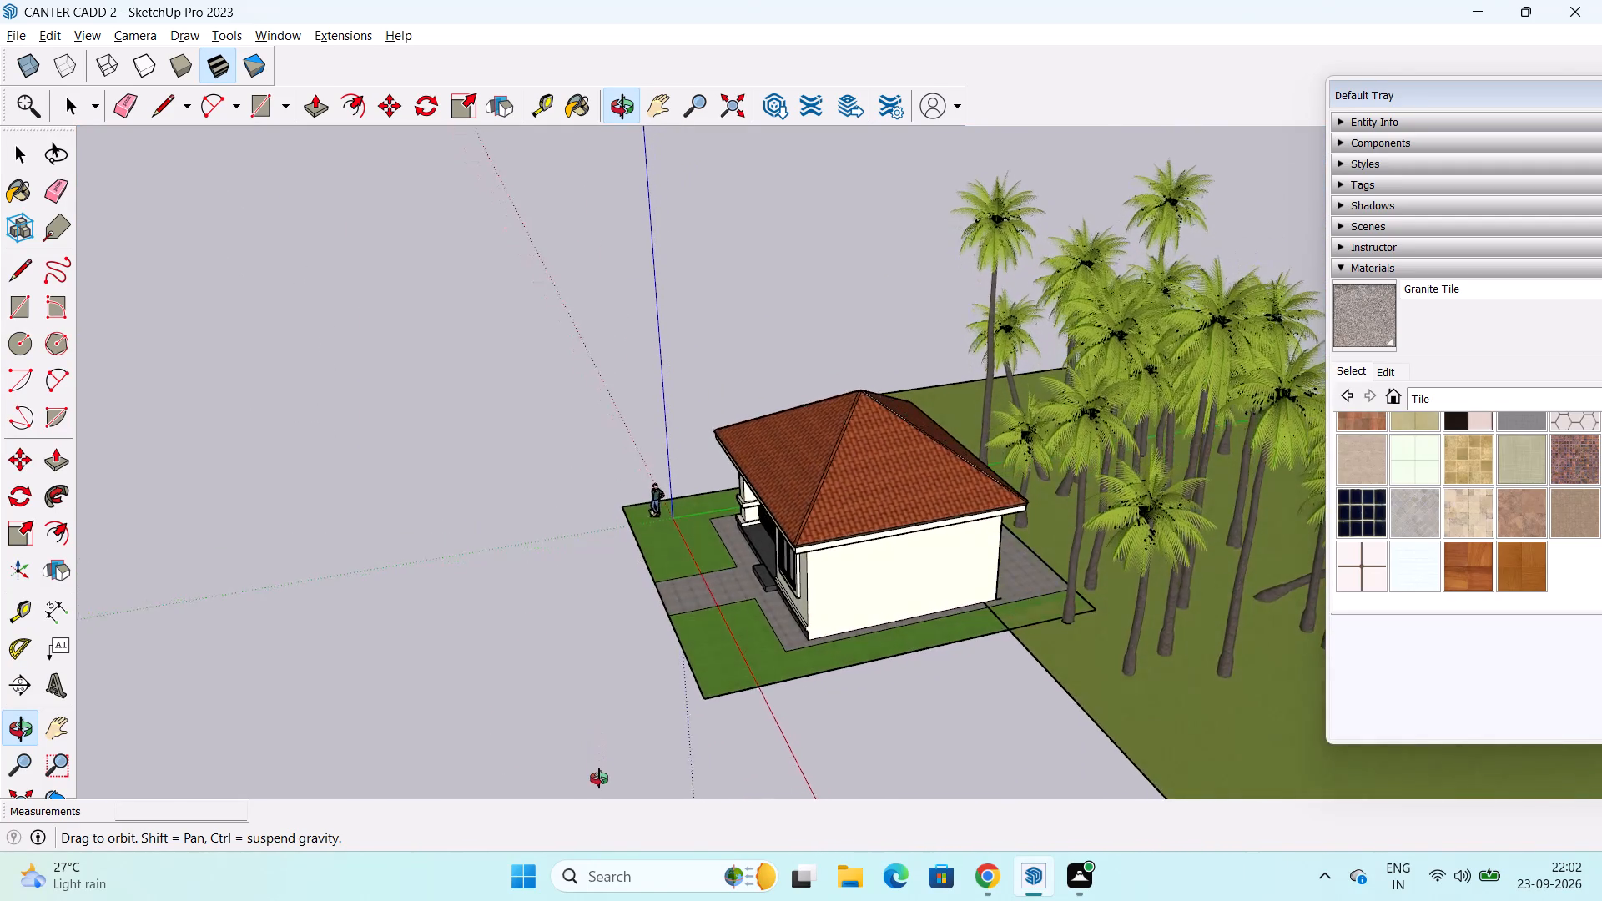
{"action": "middle_click_drag", "start_coordinate": [599, 778], "coordinate": [651, 788]}
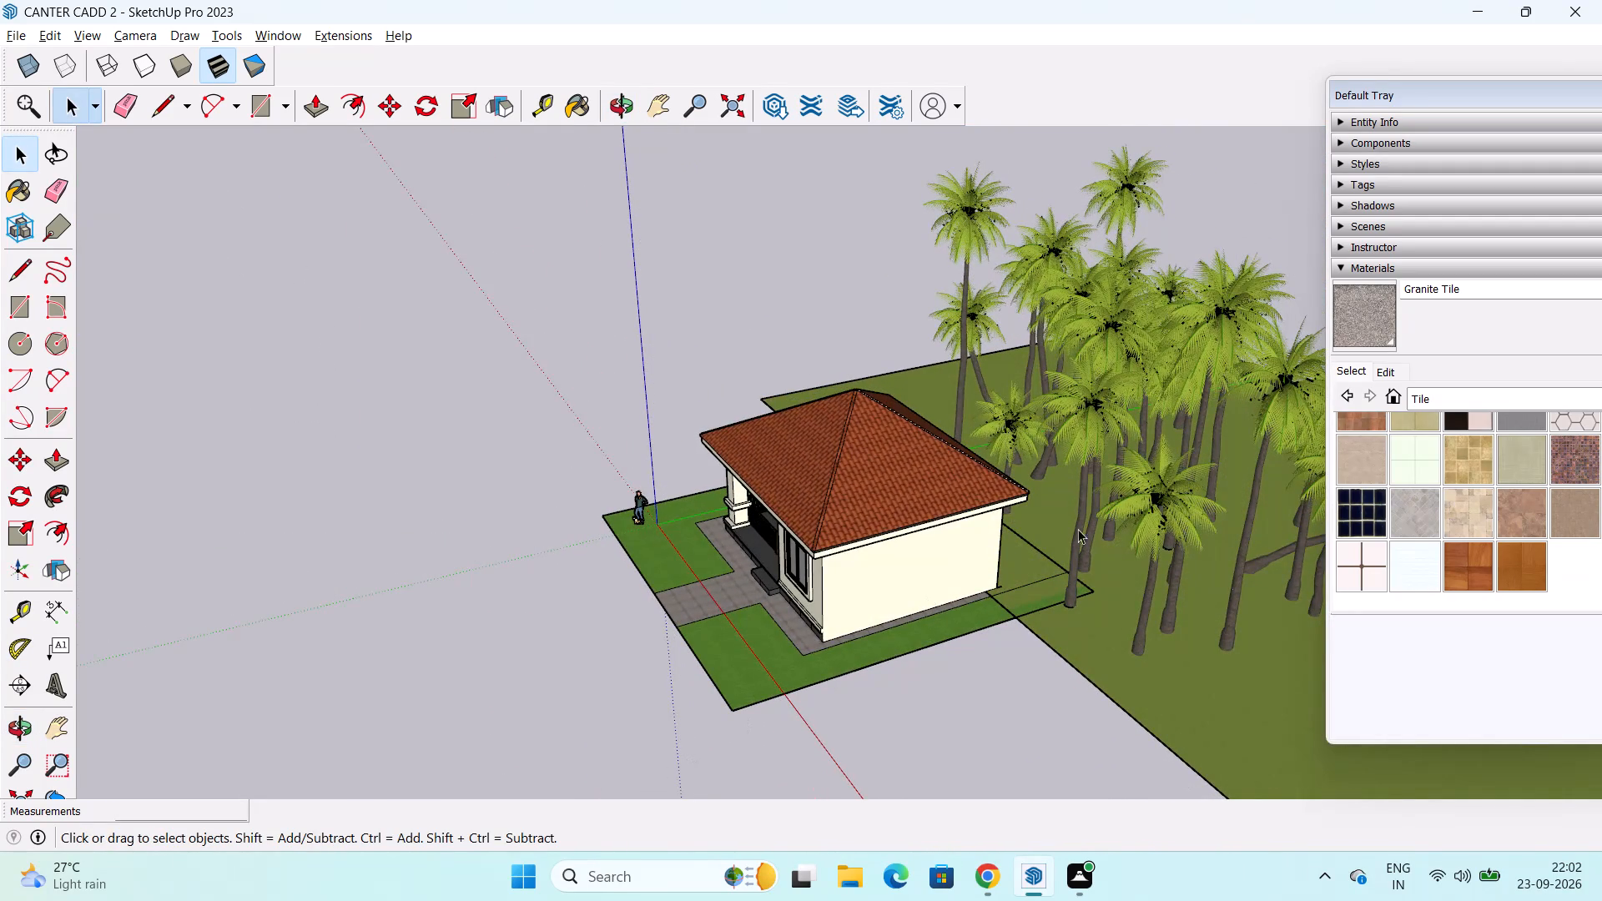
{"action": "left_click", "coordinate": [25, 542]}
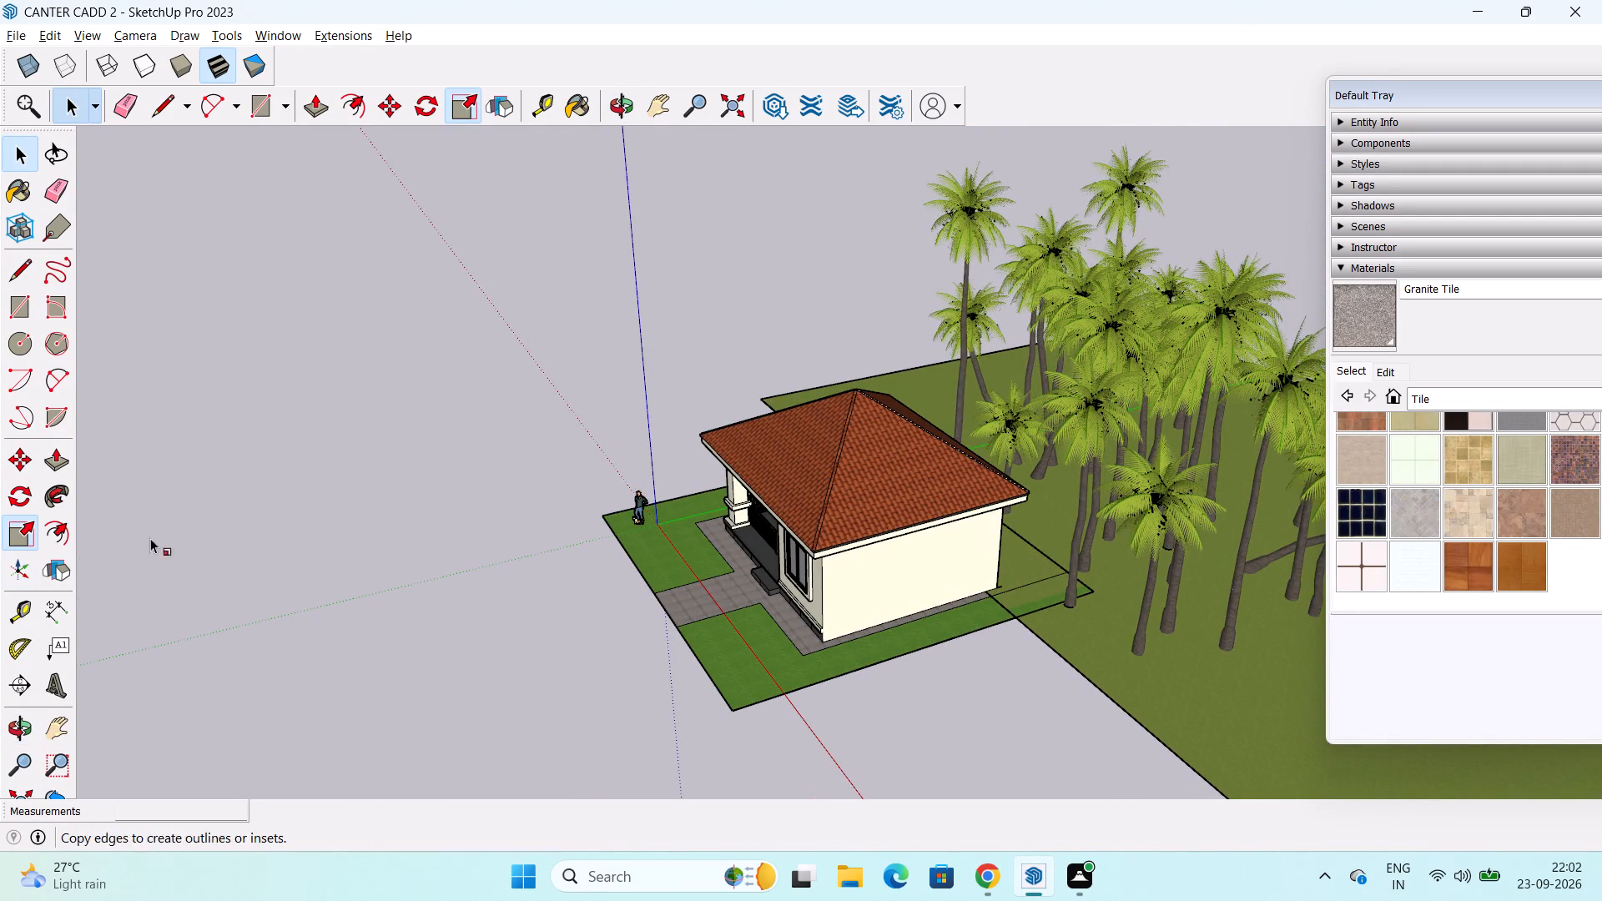
{"action": "key", "text": "space"}
{"action": "left_click", "coordinate": [1196, 668]}
{"action": "key", "text": "space"}
{"action": "scroll", "coordinate": [1183, 667], "scroll_direction": "down", "scroll_amount": 2}
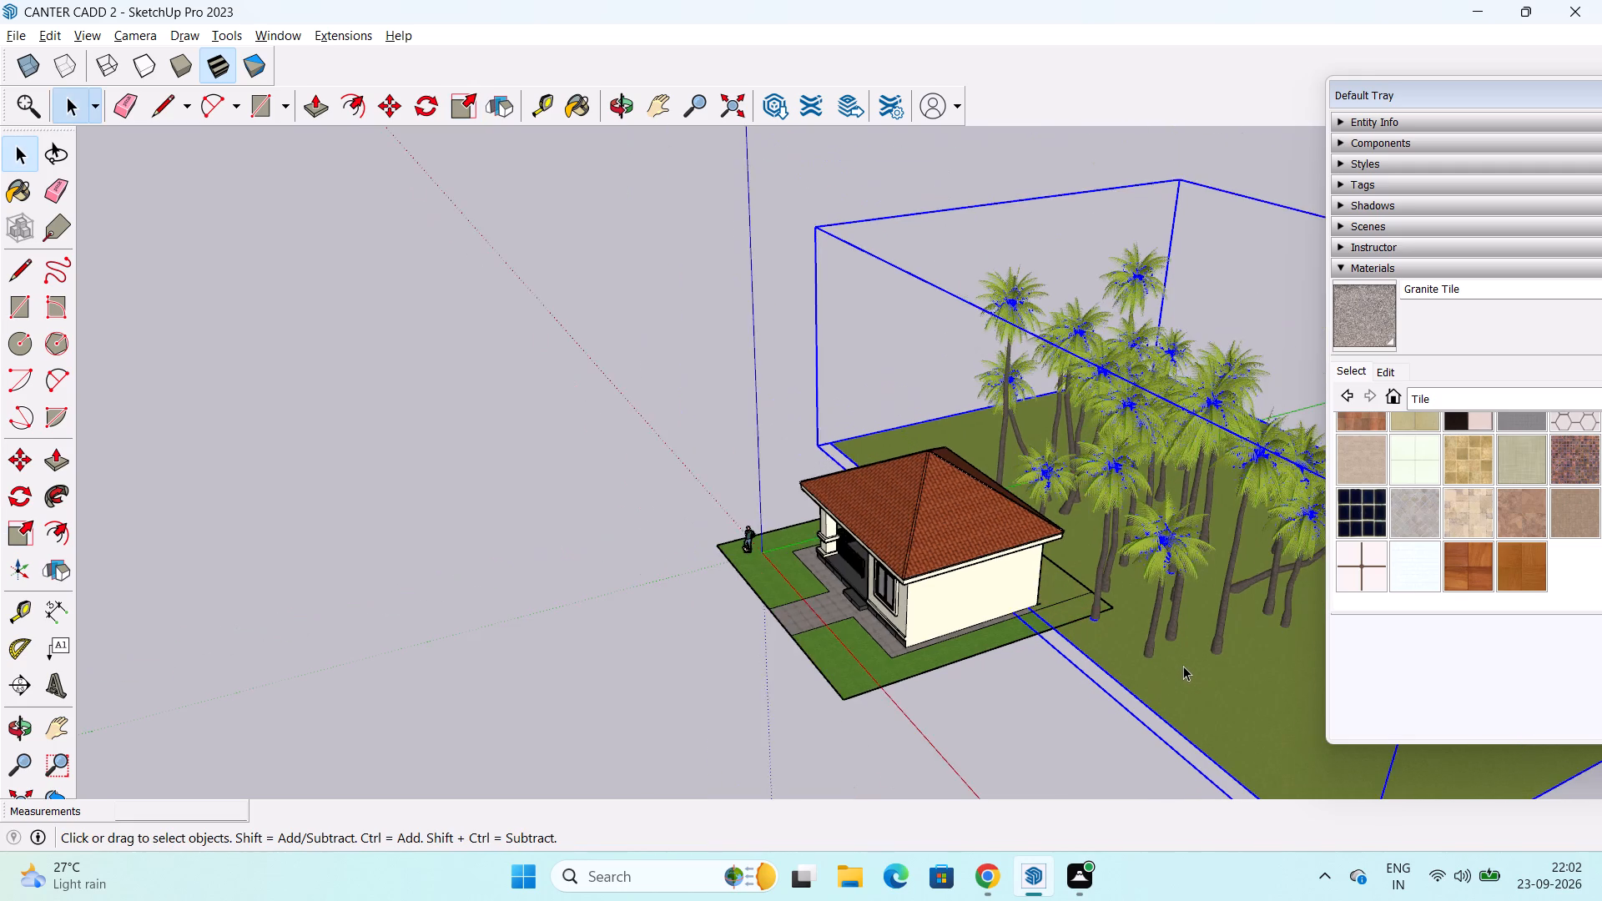
{"action": "scroll", "coordinate": [1183, 666], "scroll_direction": "down", "scroll_amount": 4}
{"action": "middle_click_drag", "start_coordinate": [1186, 652], "coordinate": [1028, 622], "text": "shift"}
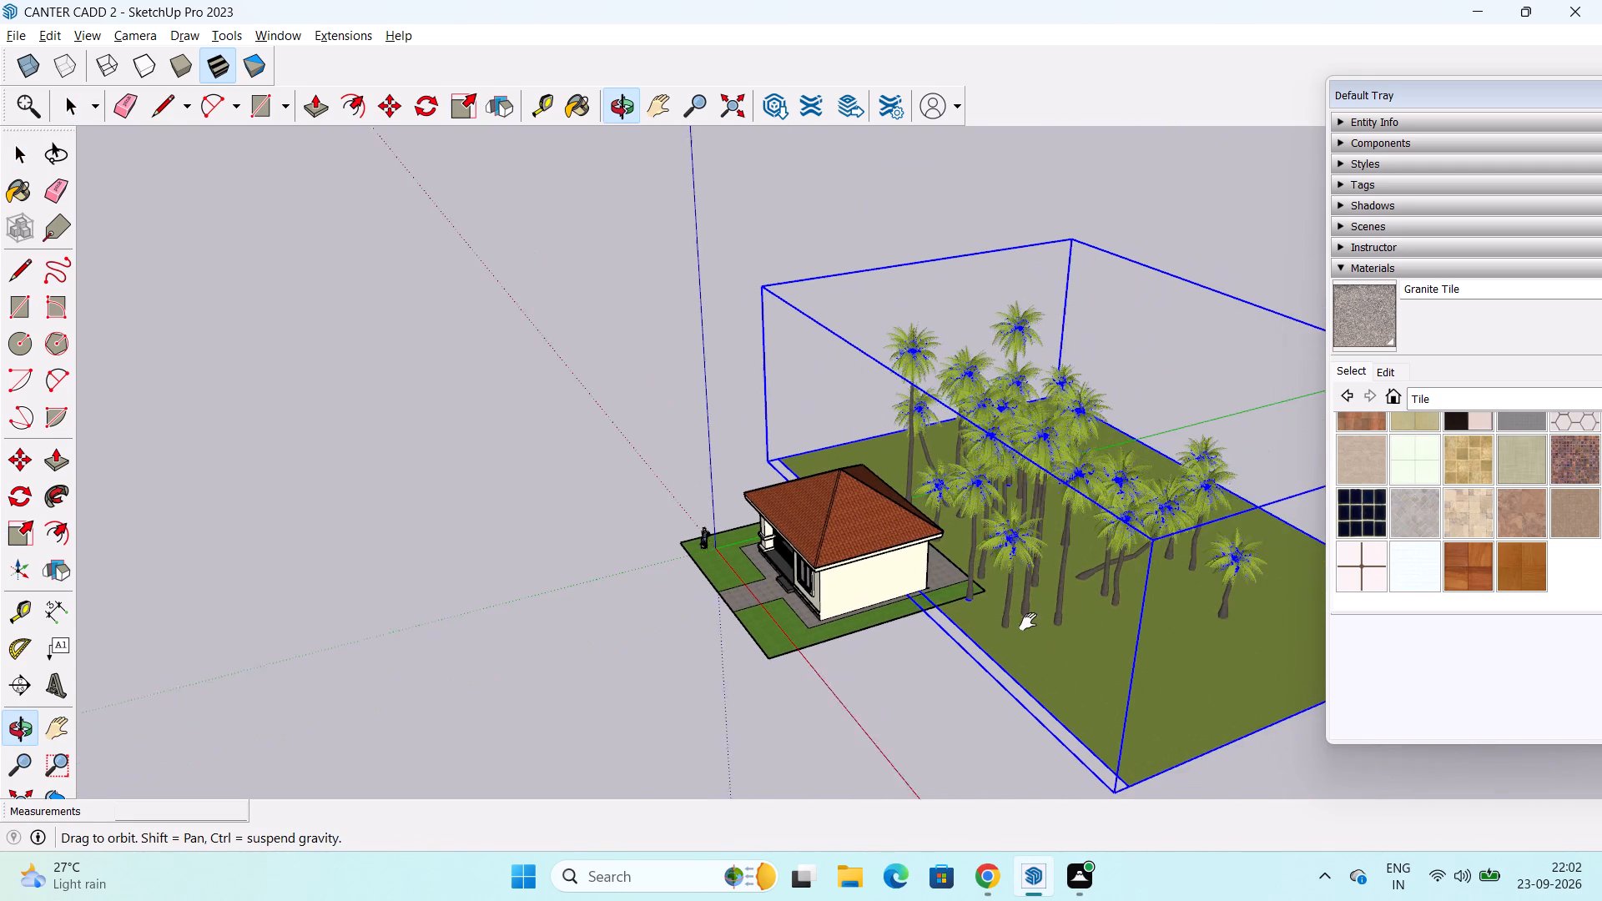
{"action": "middle_click_drag", "start_coordinate": [1028, 622], "coordinate": [1027, 622], "text": "shift"}
{"action": "left_click", "coordinate": [29, 546]}
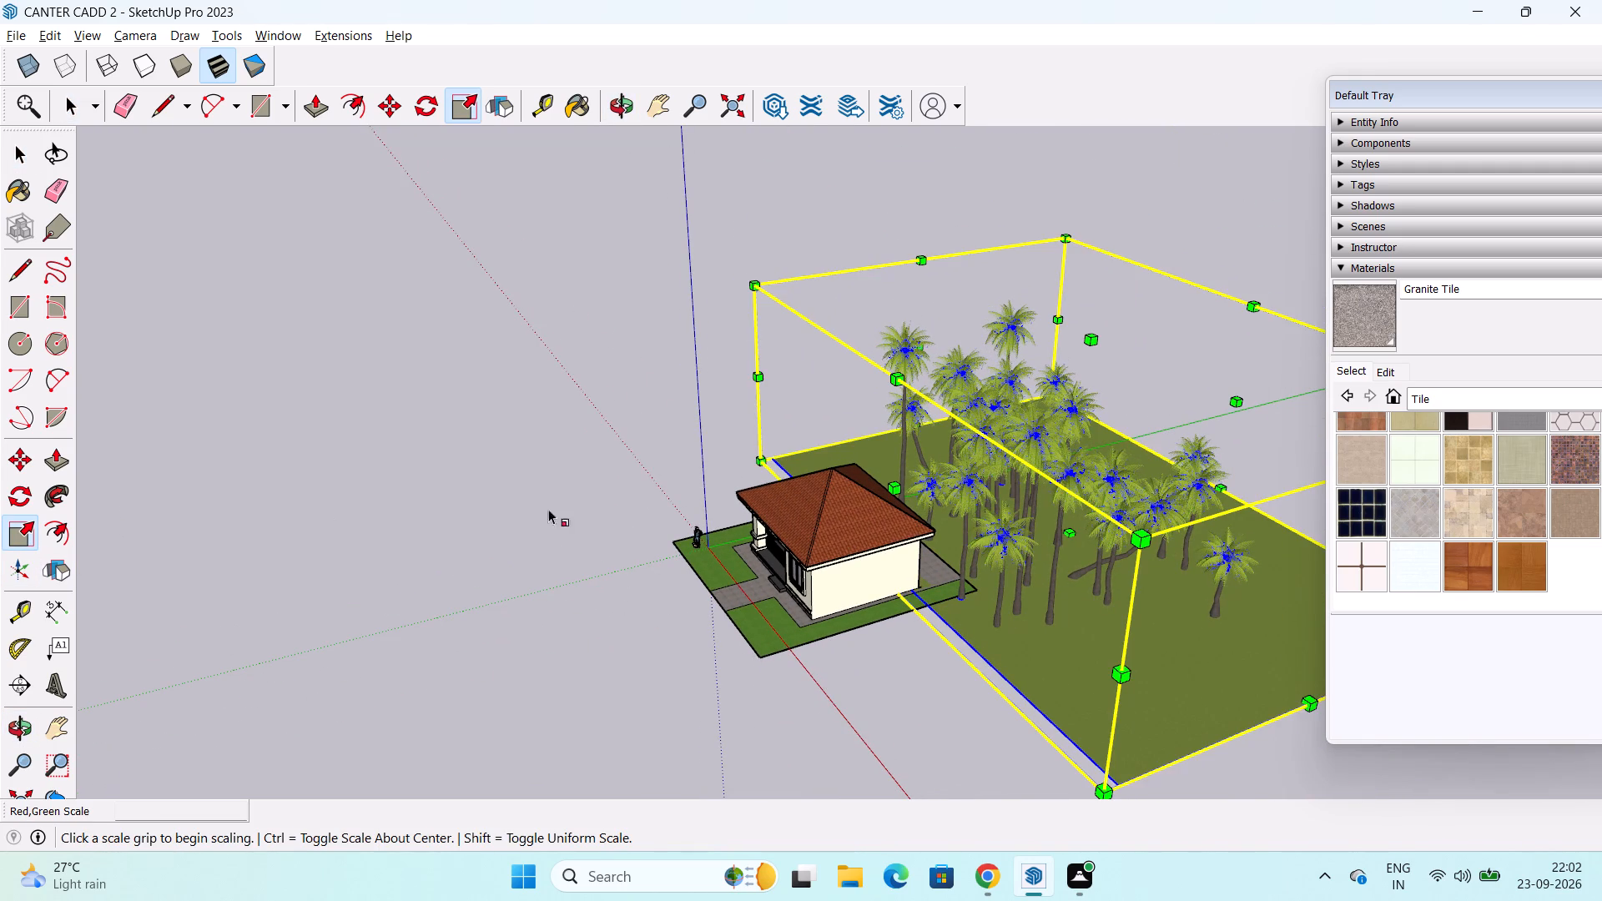
{"action": "scroll", "coordinate": [879, 485], "scroll_direction": "up", "scroll_amount": 5}
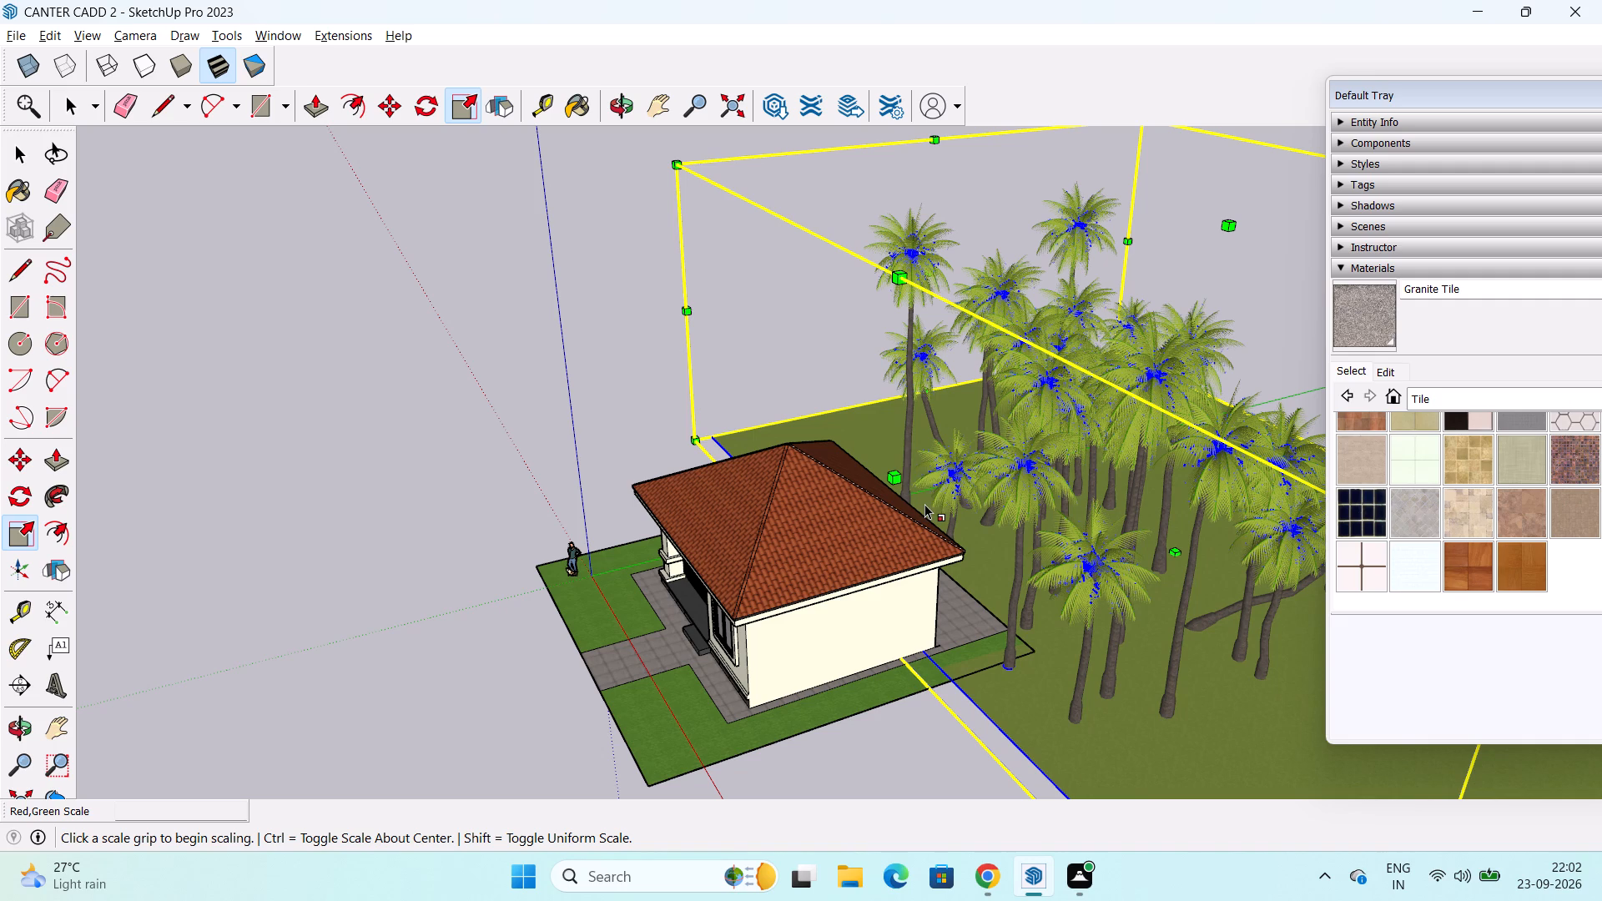
{"action": "left_click", "coordinate": [894, 471]}
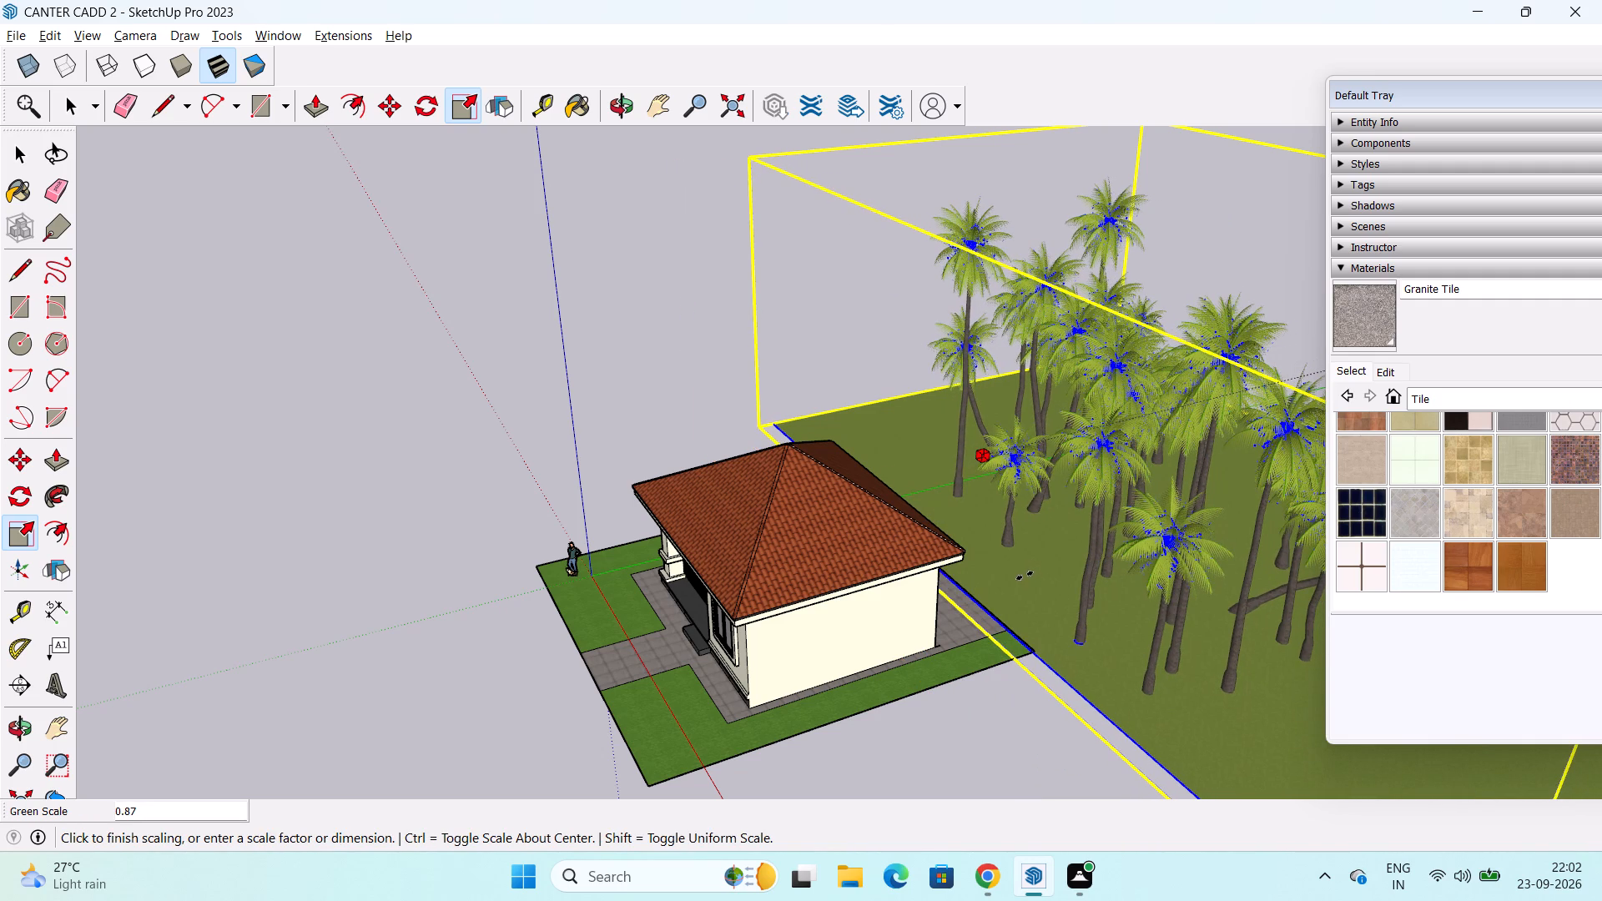
{"action": "left_click", "coordinate": [1025, 576]}
Scale the coconut trees model along the red axis to make its ground narrower behind the house.
{"action": "scroll", "coordinate": [1068, 480], "scroll_direction": "down", "scroll_amount": 5}
{"action": "middle_click_drag", "start_coordinate": [1072, 479], "coordinate": [1496, 396]}
{"action": "scroll", "coordinate": [1152, 420], "scroll_direction": "up", "scroll_amount": 2}
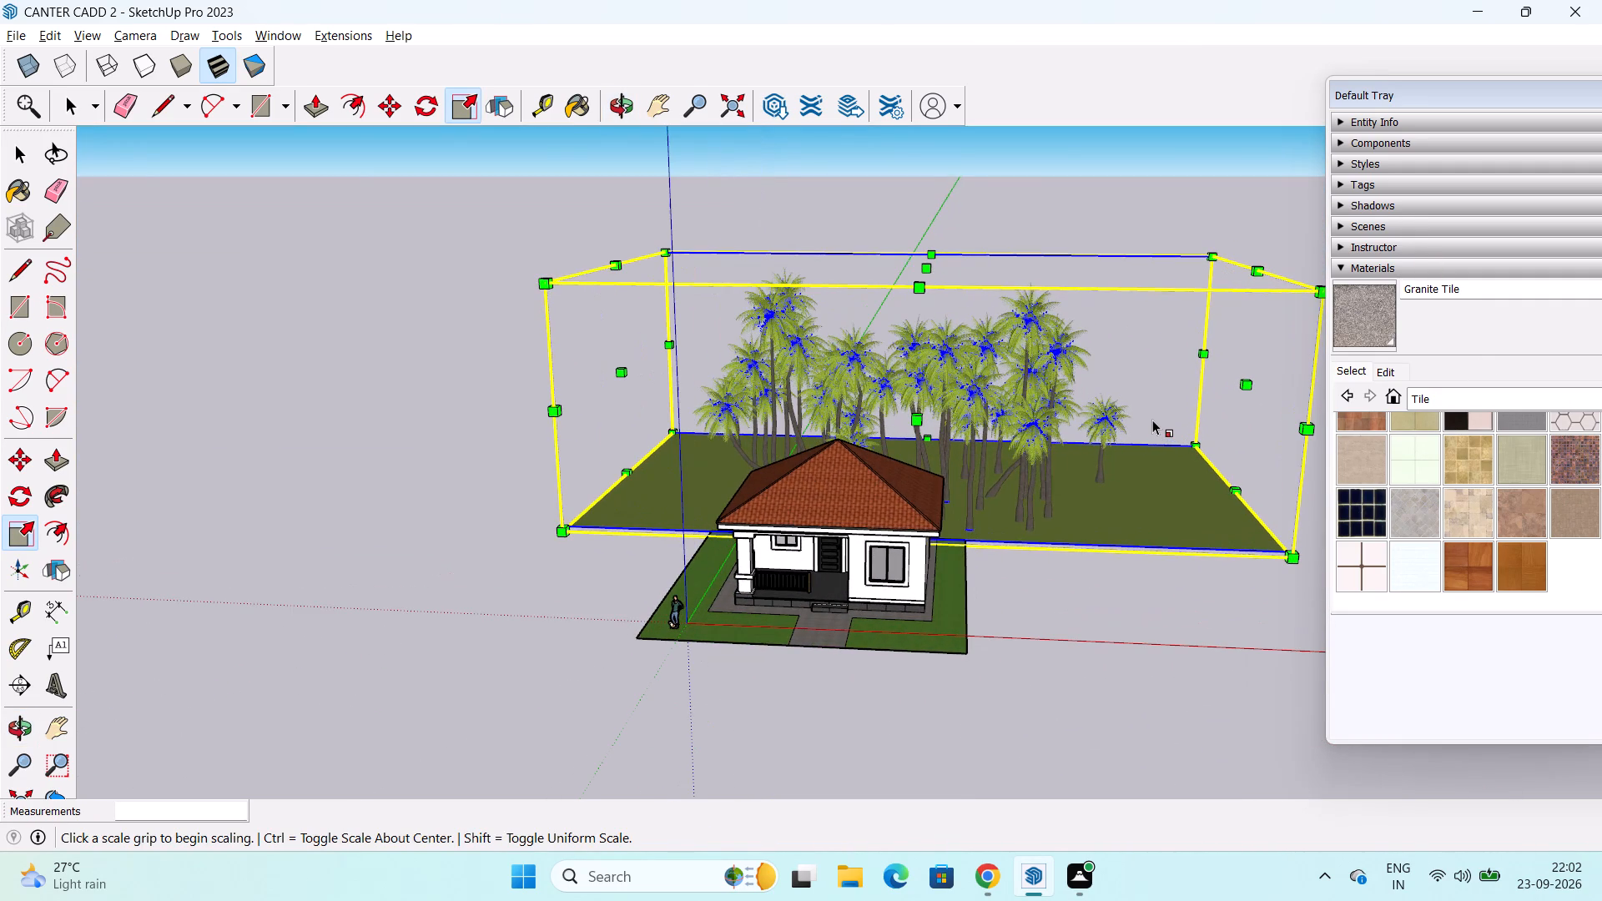
{"action": "middle_click_drag", "start_coordinate": [1082, 417], "coordinate": [940, 436], "text": "shift"}
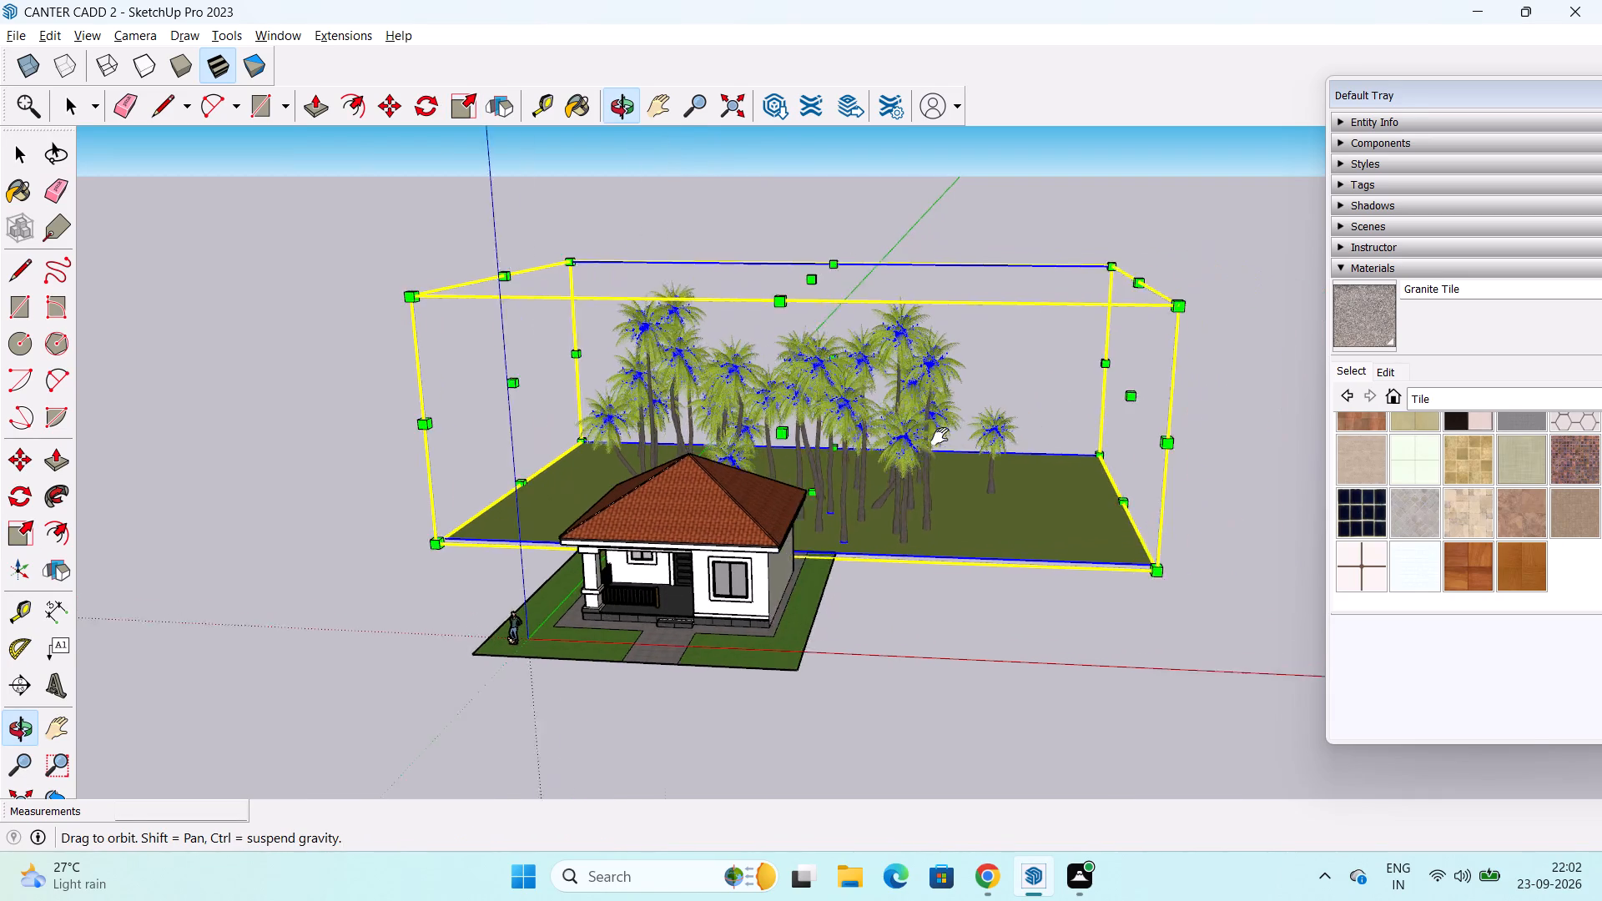
{"action": "middle_click_drag", "start_coordinate": [940, 436], "coordinate": [890, 466], "text": "shift"}
{"action": "left_click_drag", "start_coordinate": [1061, 425], "coordinate": [1025, 423]}
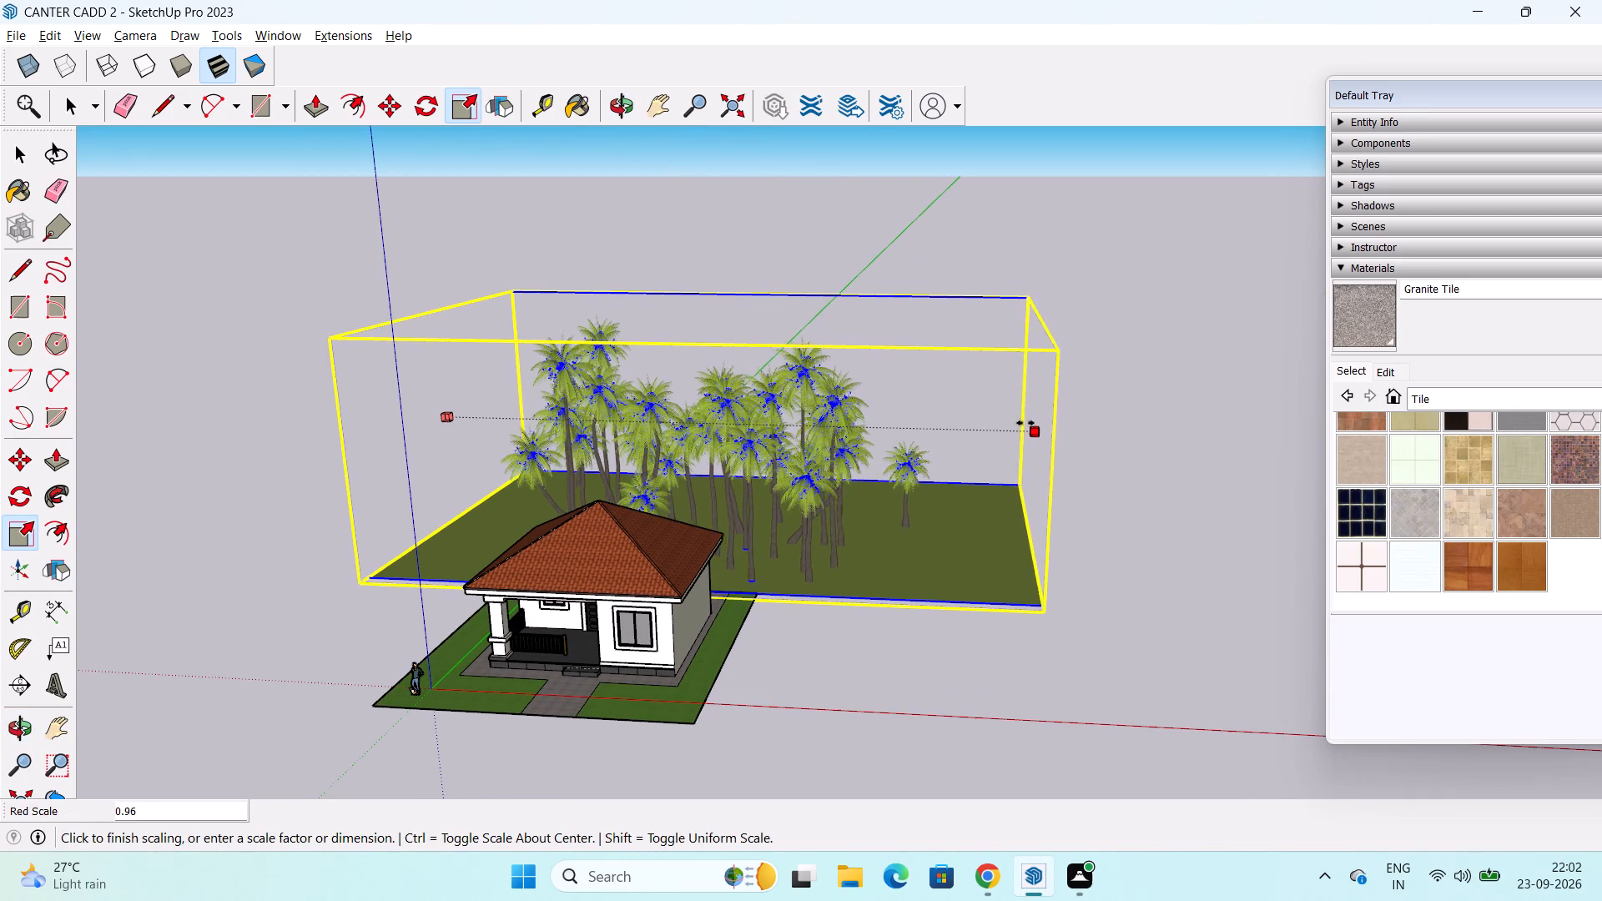
{"action": "left_click_drag", "start_coordinate": [1025, 423], "coordinate": [955, 409]}
Scale the coconut trees model upward along the blue axis so the palms stand taller behind the house.
{"action": "middle_click_drag", "start_coordinate": [823, 420], "coordinate": [981, 408]}
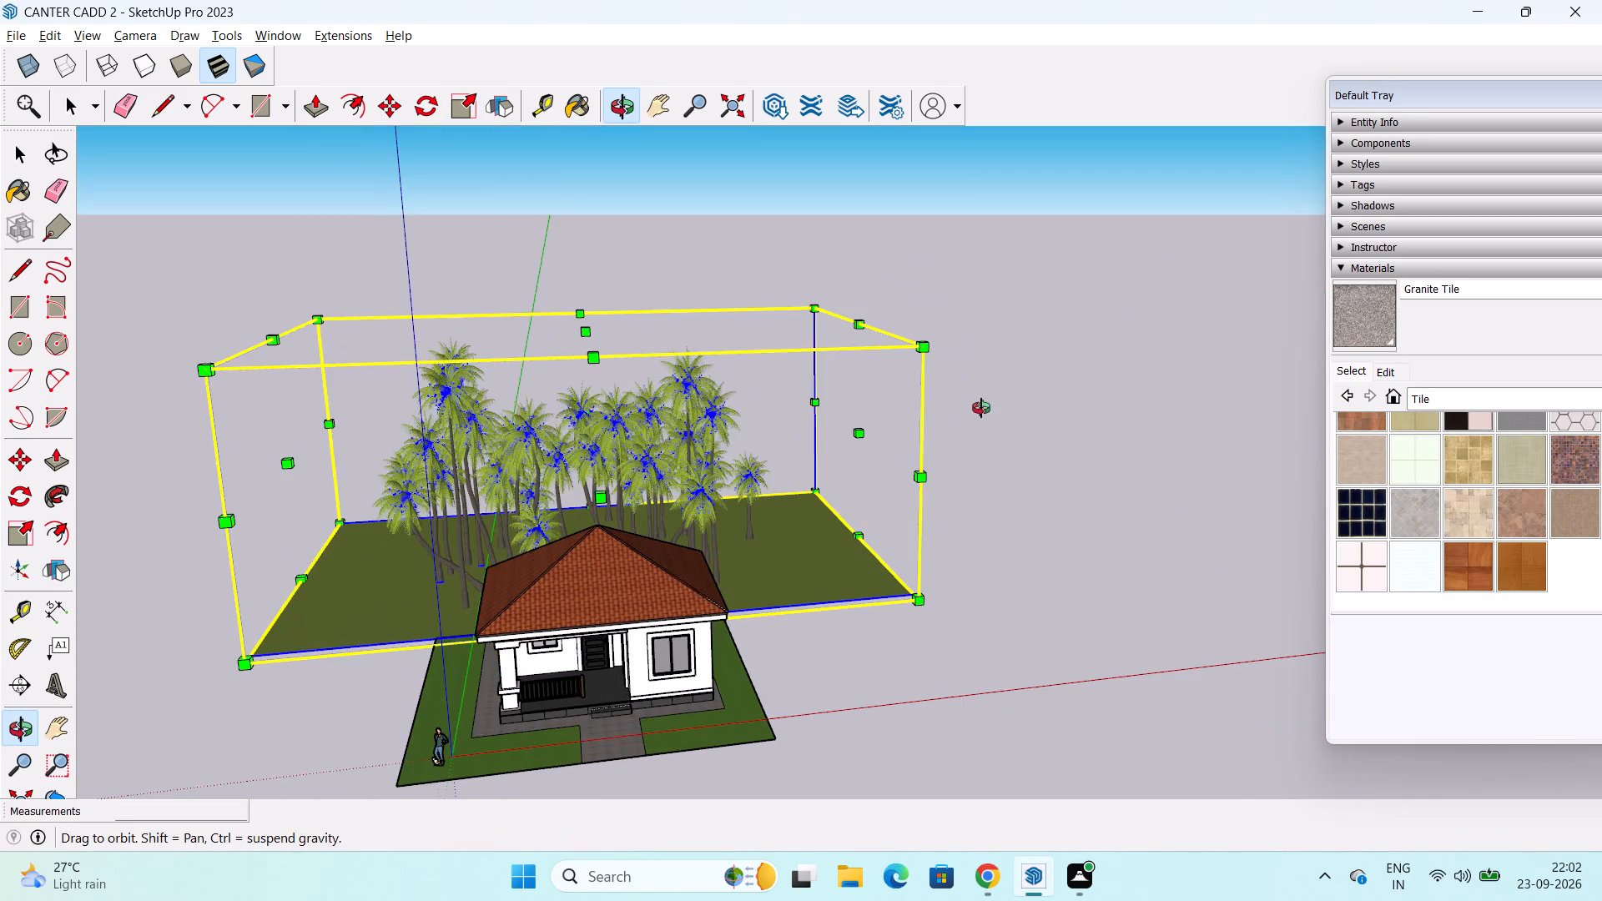
{"action": "middle_click_drag", "start_coordinate": [981, 408], "coordinate": [982, 408]}
{"action": "left_click_drag", "start_coordinate": [590, 325], "coordinate": [595, 238]}
Deselect the coconut trees and examine the resized backdrop and the house from above and the front.
{"action": "scroll", "coordinate": [783, 519], "scroll_direction": "down", "scroll_amount": 2}
{"action": "middle_click_drag", "start_coordinate": [789, 524], "coordinate": [722, 453]}
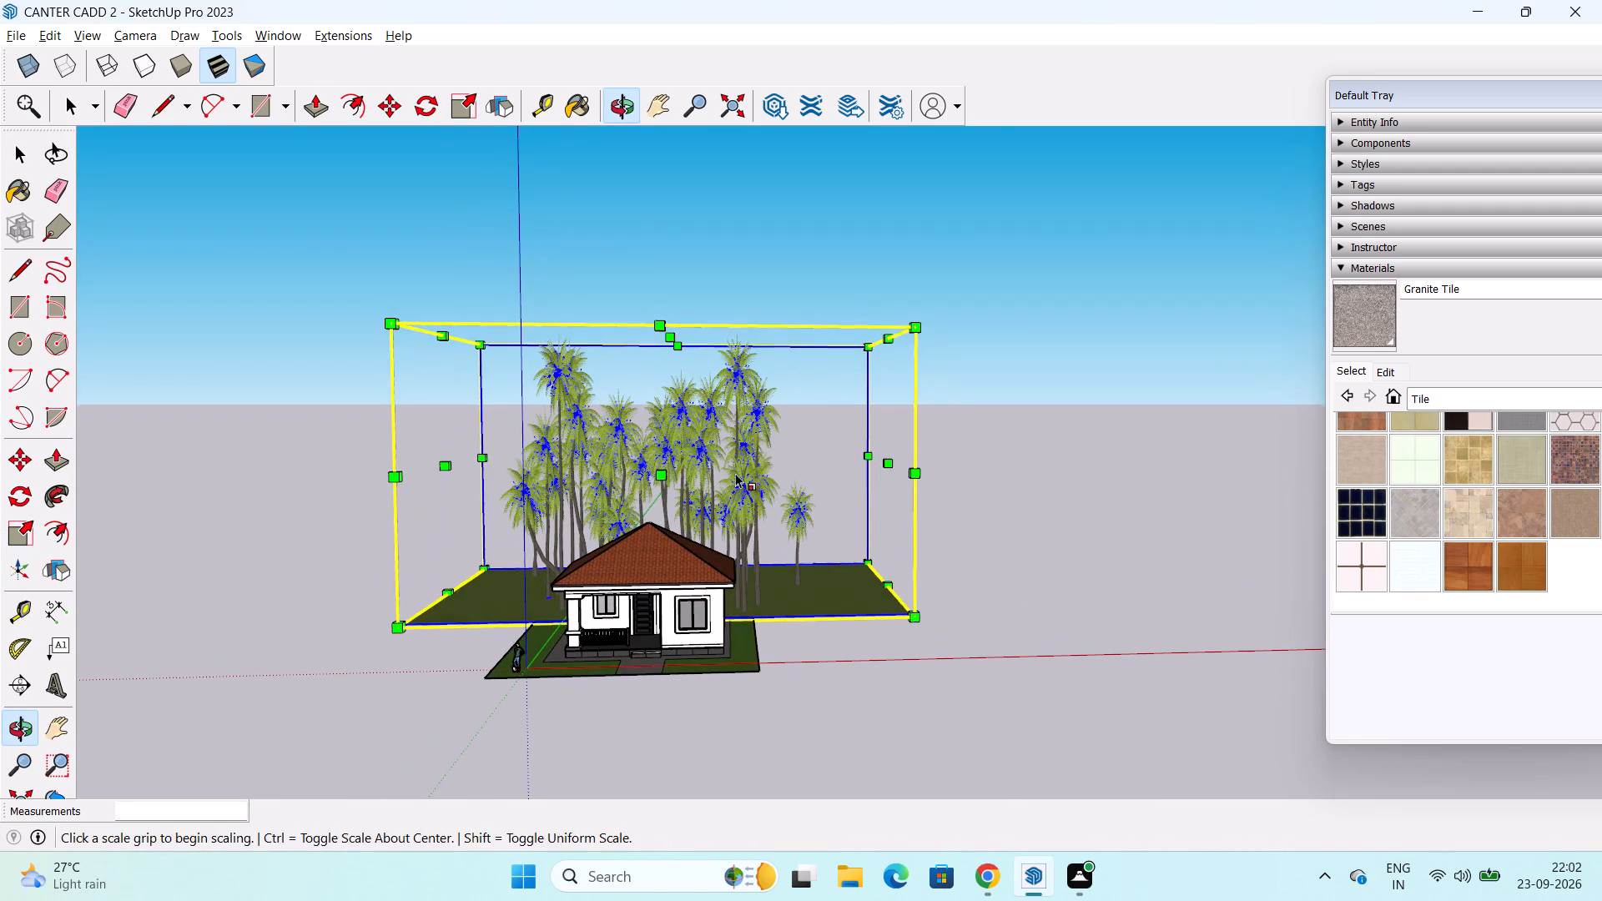
{"action": "key", "text": "space"}
{"action": "left_click", "coordinate": [886, 688]}
{"action": "middle_click_drag", "start_coordinate": [859, 647], "coordinate": [963, 871]}
{"action": "scroll", "coordinate": [919, 687], "scroll_direction": "up", "scroll_amount": 3}
{"action": "middle_click_drag", "start_coordinate": [914, 662], "coordinate": [858, 458]}
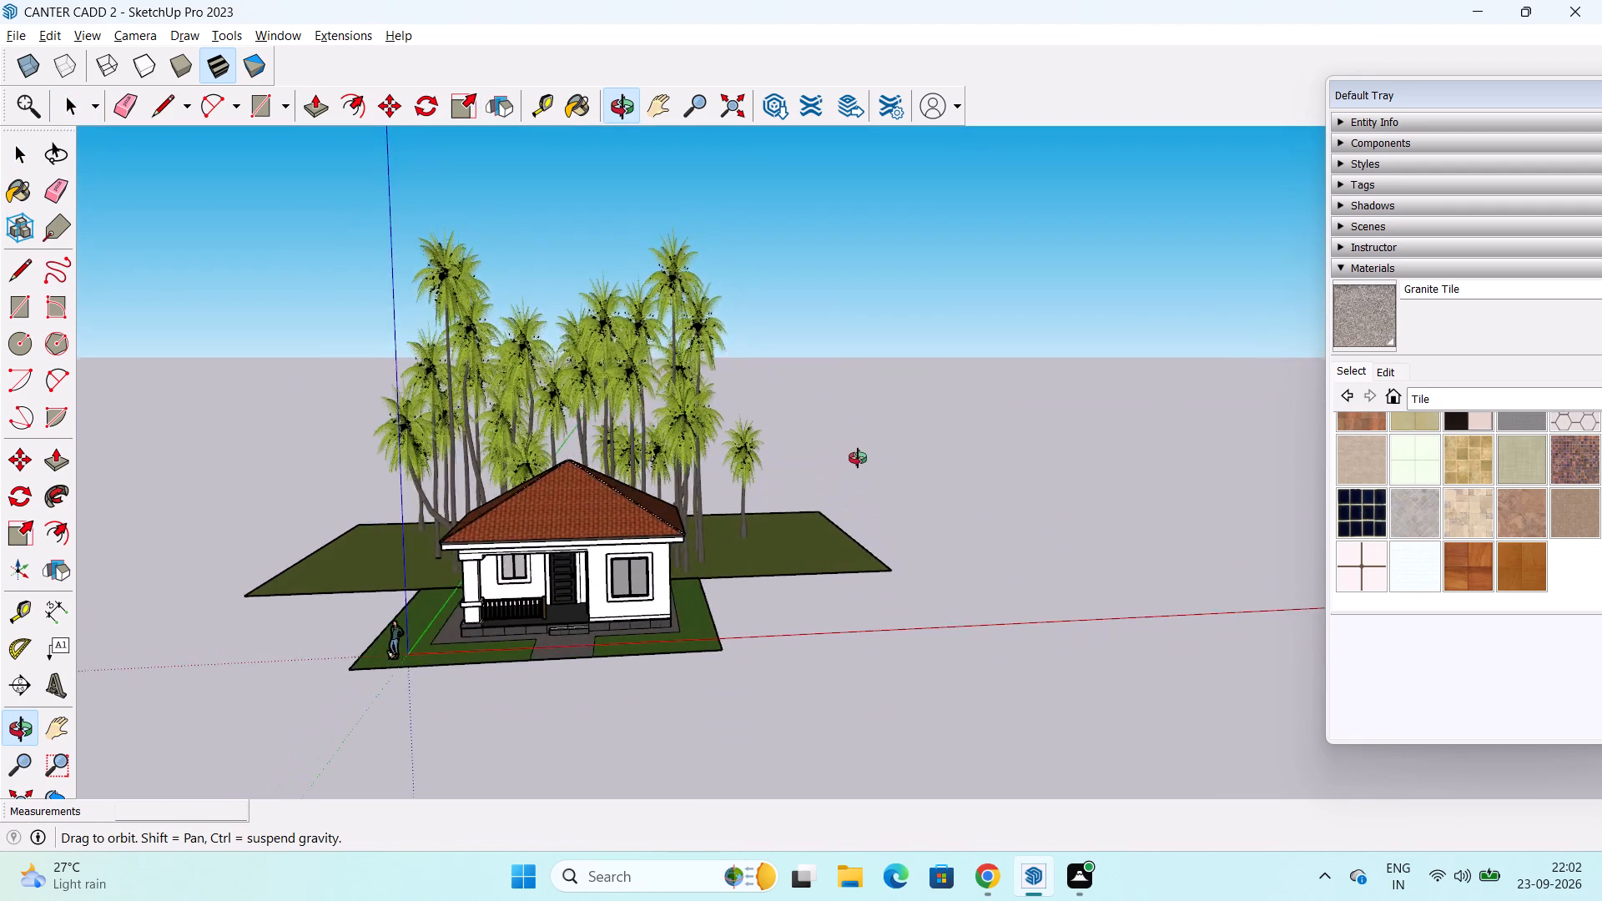
{"action": "middle_click_drag", "start_coordinate": [858, 458], "coordinate": [859, 458]}
{"action": "scroll", "coordinate": [859, 458], "scroll_direction": "down", "scroll_amount": 4}
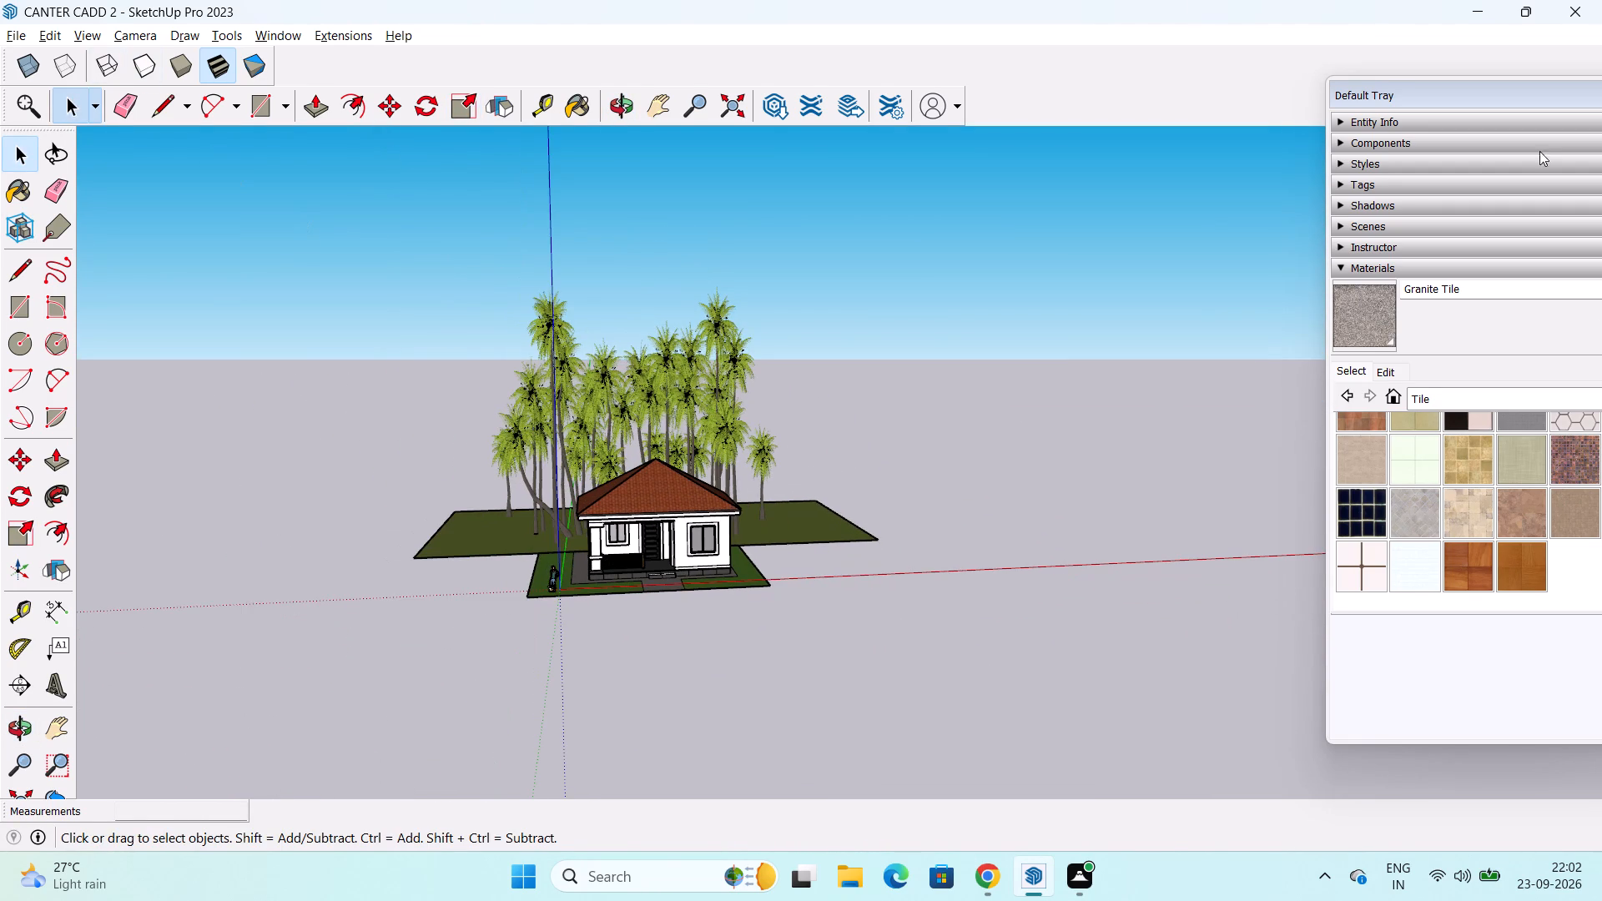
Start a model import and look through the Downloads folder for another landscaping plant.
{"action": "left_click", "coordinate": [0, 23]}
{"action": "left_click", "coordinate": [13, 38]}
{"action": "left_click", "coordinate": [146, 347]}
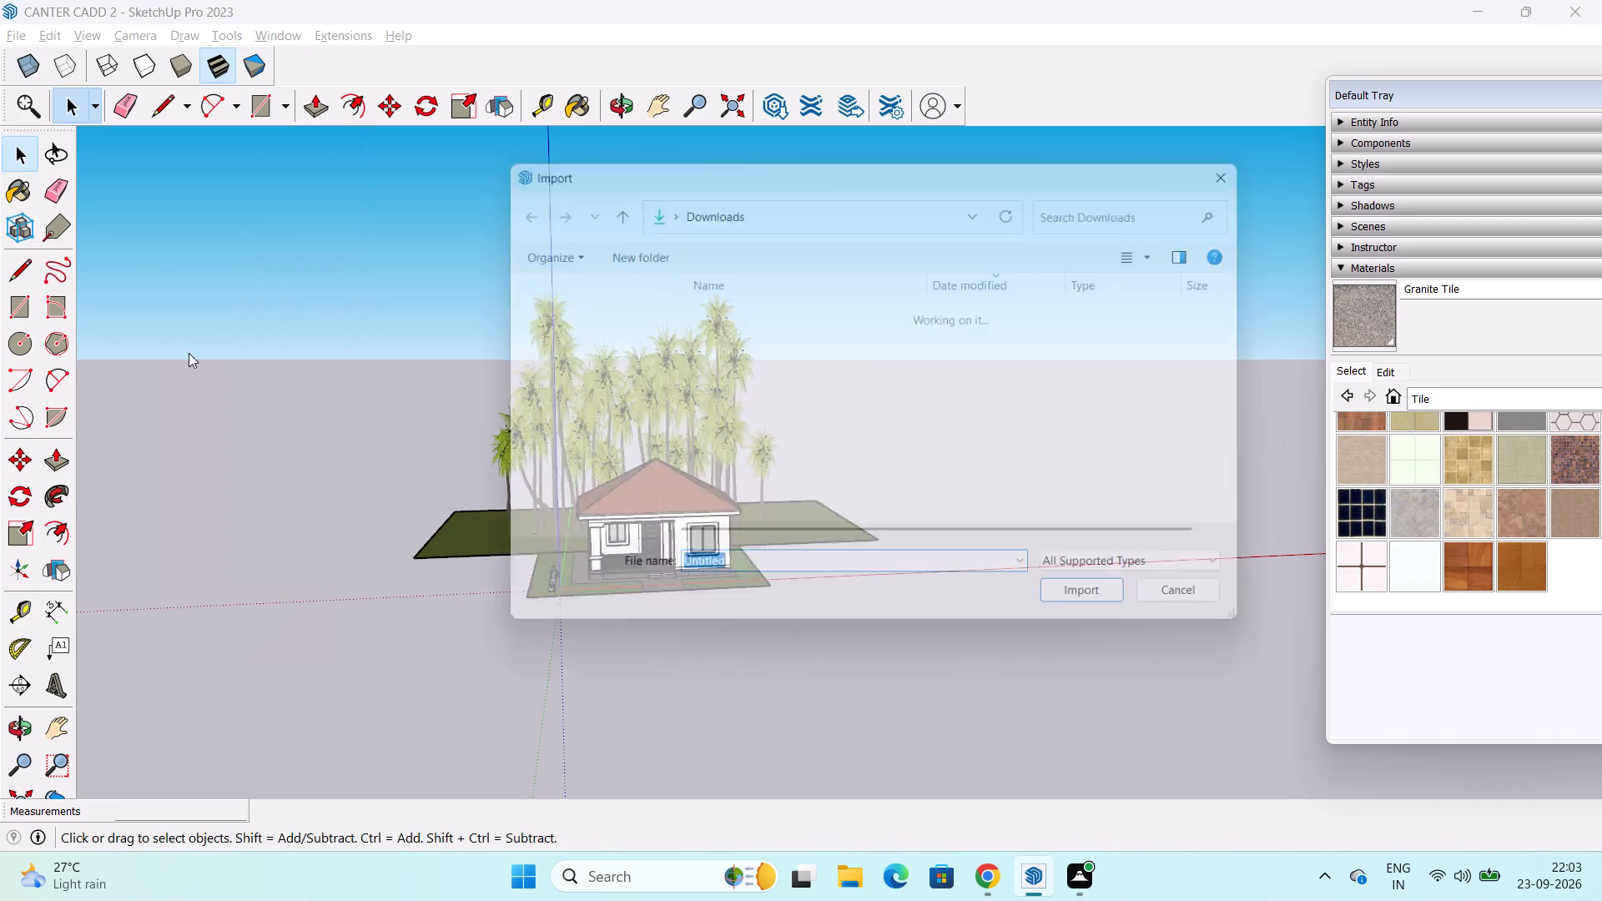
{"action": "left_click", "coordinate": [587, 453]}
{"action": "scroll", "coordinate": [814, 377], "scroll_direction": "down", "scroll_amount": 6}
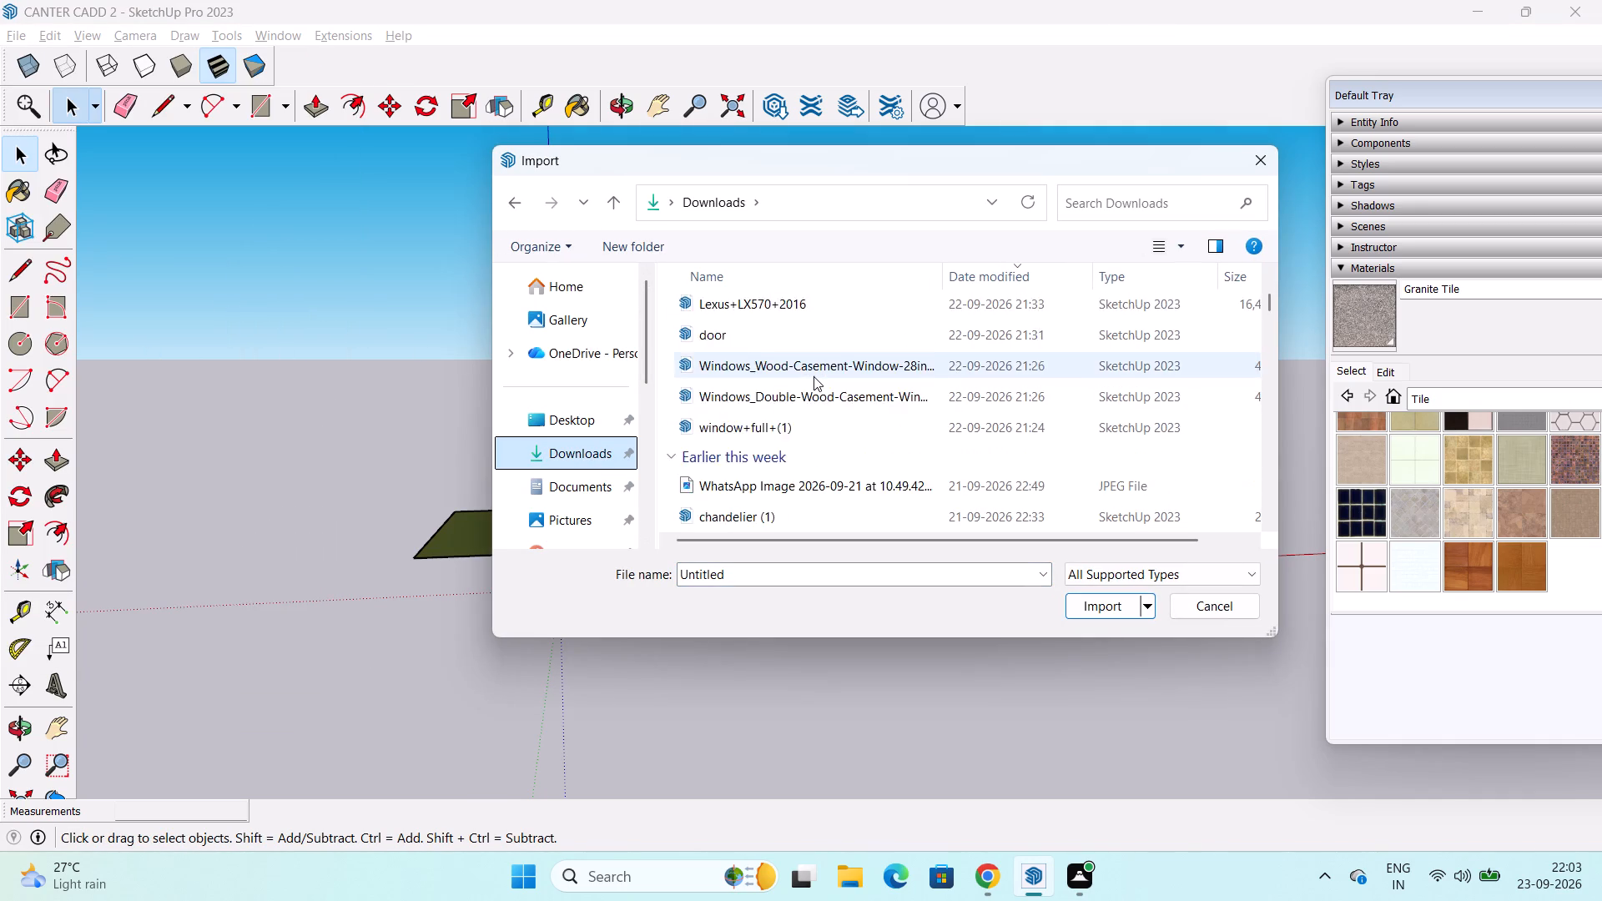
{"action": "scroll", "coordinate": [814, 376], "scroll_direction": "down", "scroll_amount": 19}
{"action": "scroll", "coordinate": [814, 359], "scroll_direction": "down", "scroll_amount": 3}
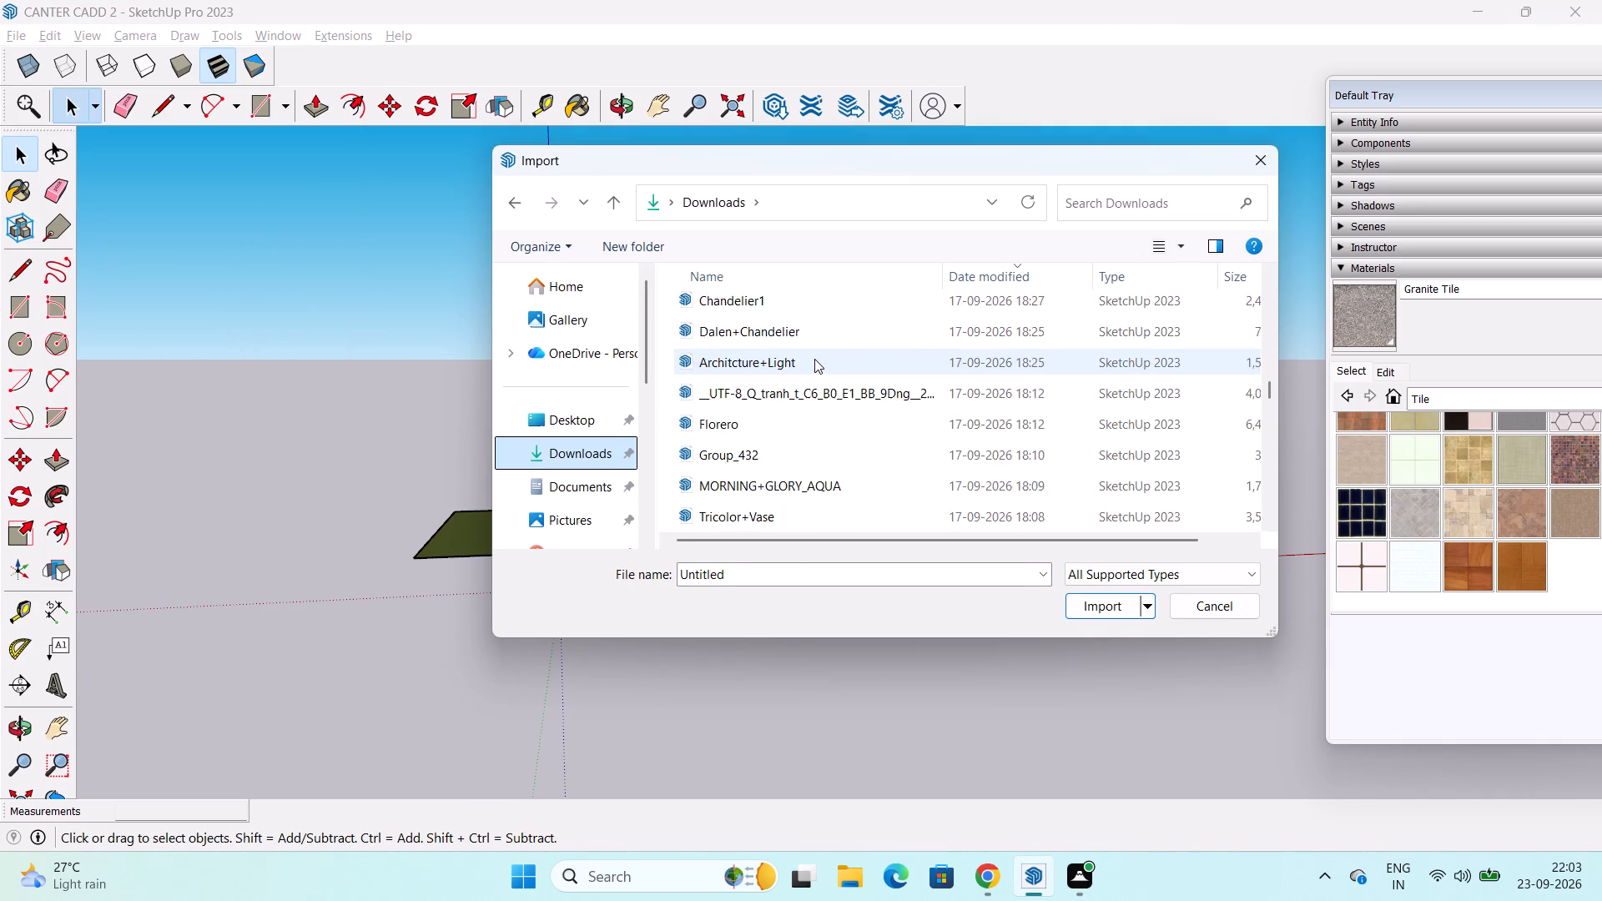
{"action": "scroll", "coordinate": [814, 359], "scroll_direction": "down", "scroll_amount": 17}
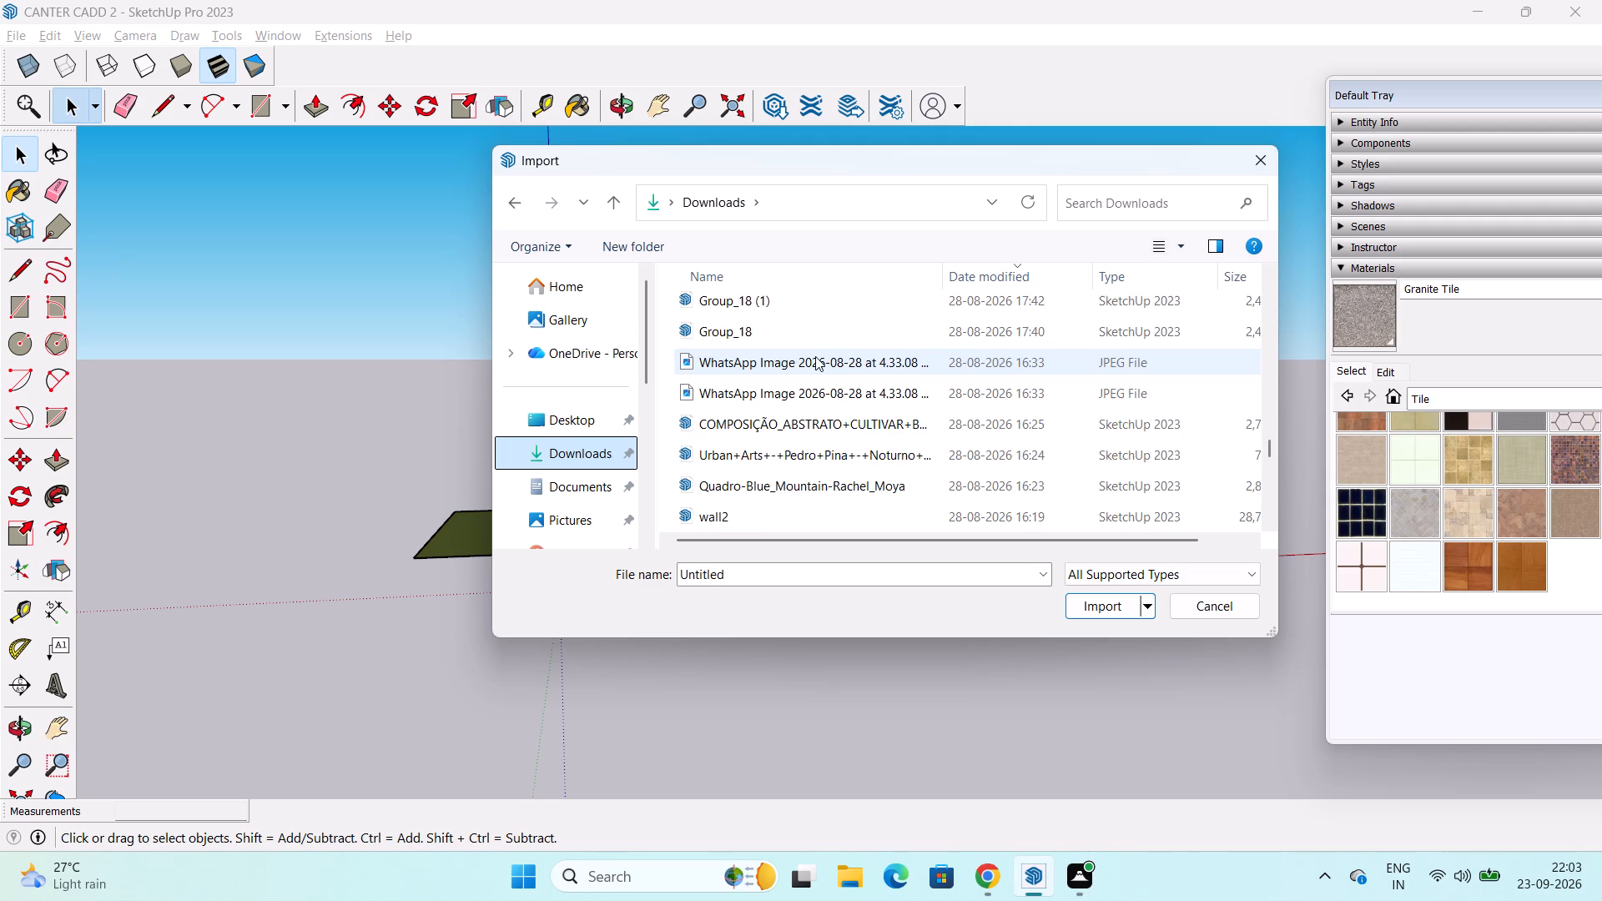
{"action": "scroll", "coordinate": [815, 356], "scroll_direction": "up", "scroll_amount": 17}
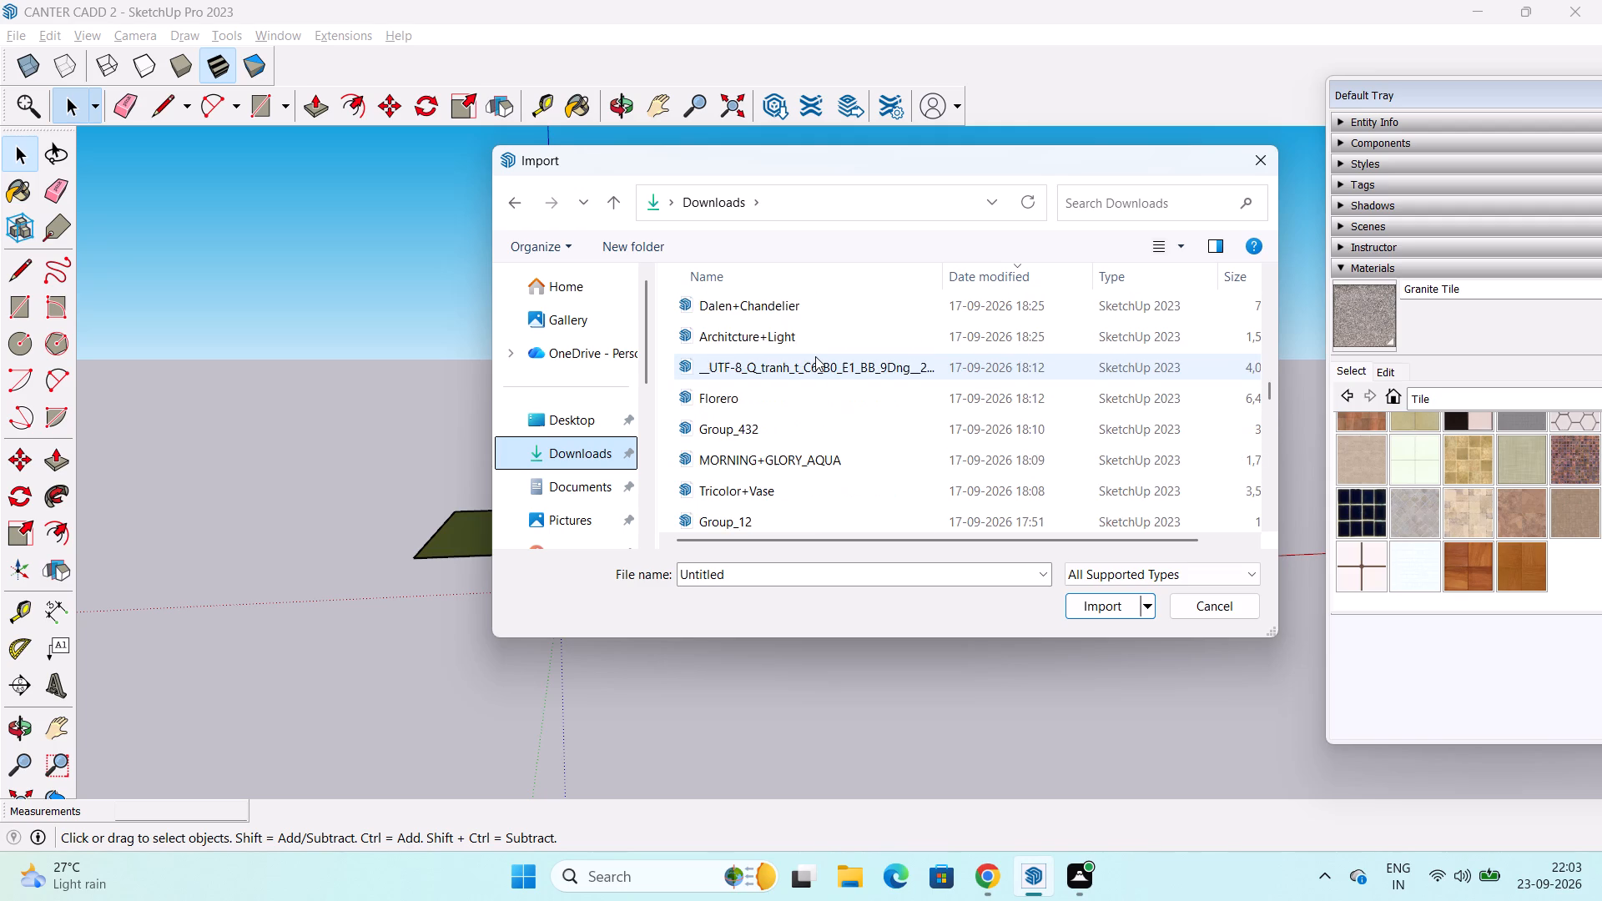
{"action": "scroll", "coordinate": [815, 356], "scroll_direction": "up", "scroll_amount": 10}
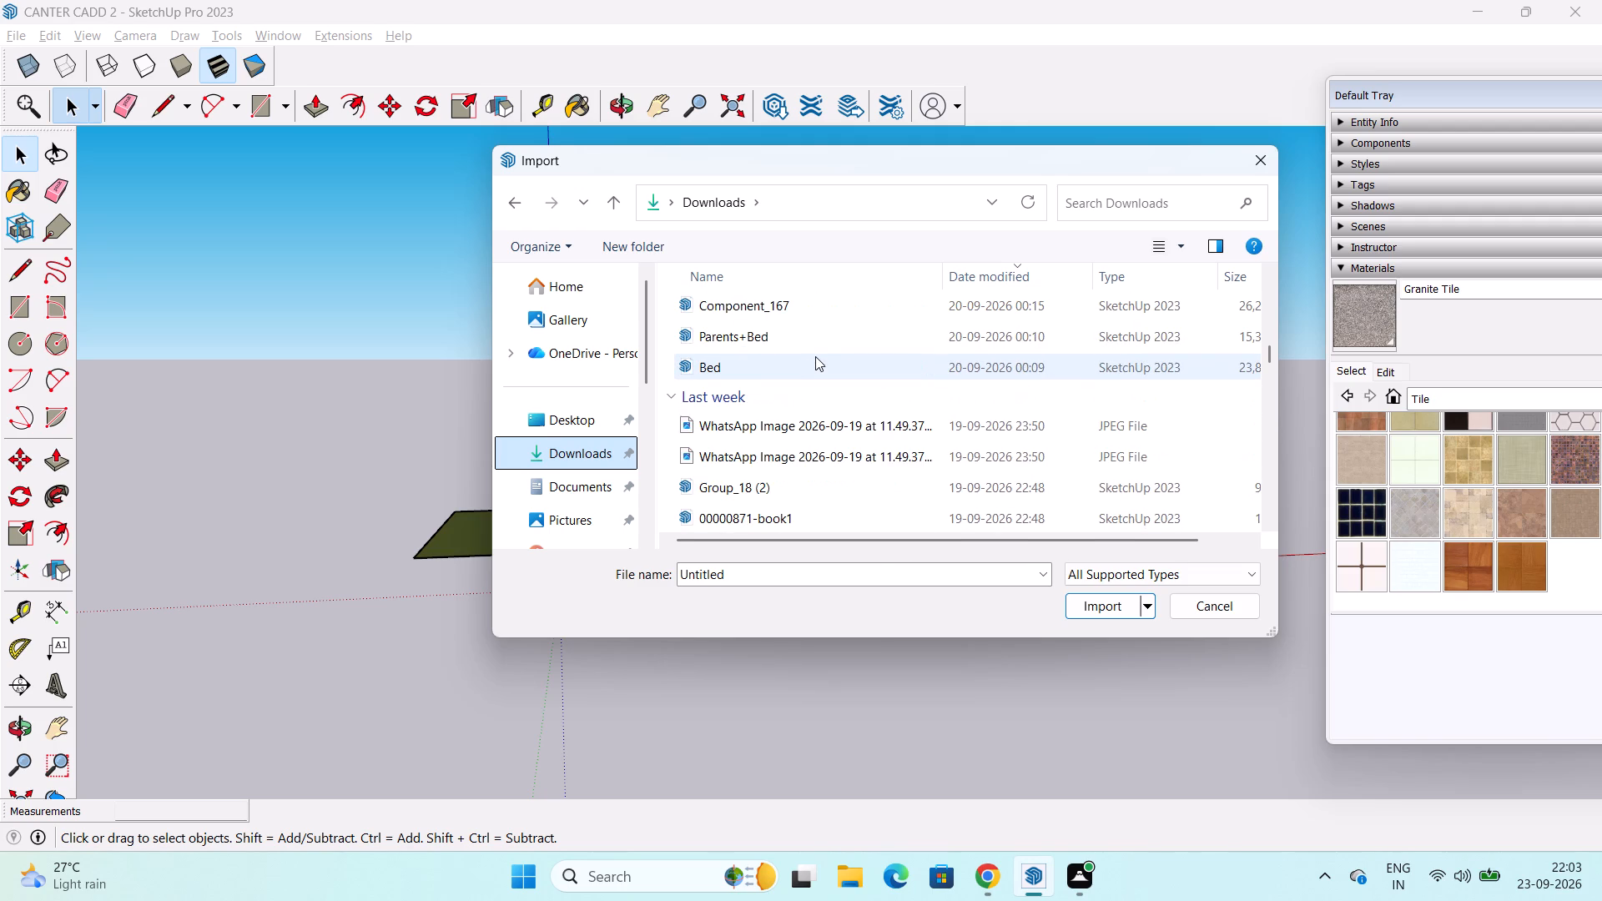
{"action": "scroll", "coordinate": [815, 356], "scroll_direction": "down", "scroll_amount": 1}
{"action": "scroll", "coordinate": [815, 356], "scroll_direction": "up", "scroll_amount": 2}
{"action": "scroll", "coordinate": [815, 356], "scroll_direction": "down", "scroll_amount": 1}
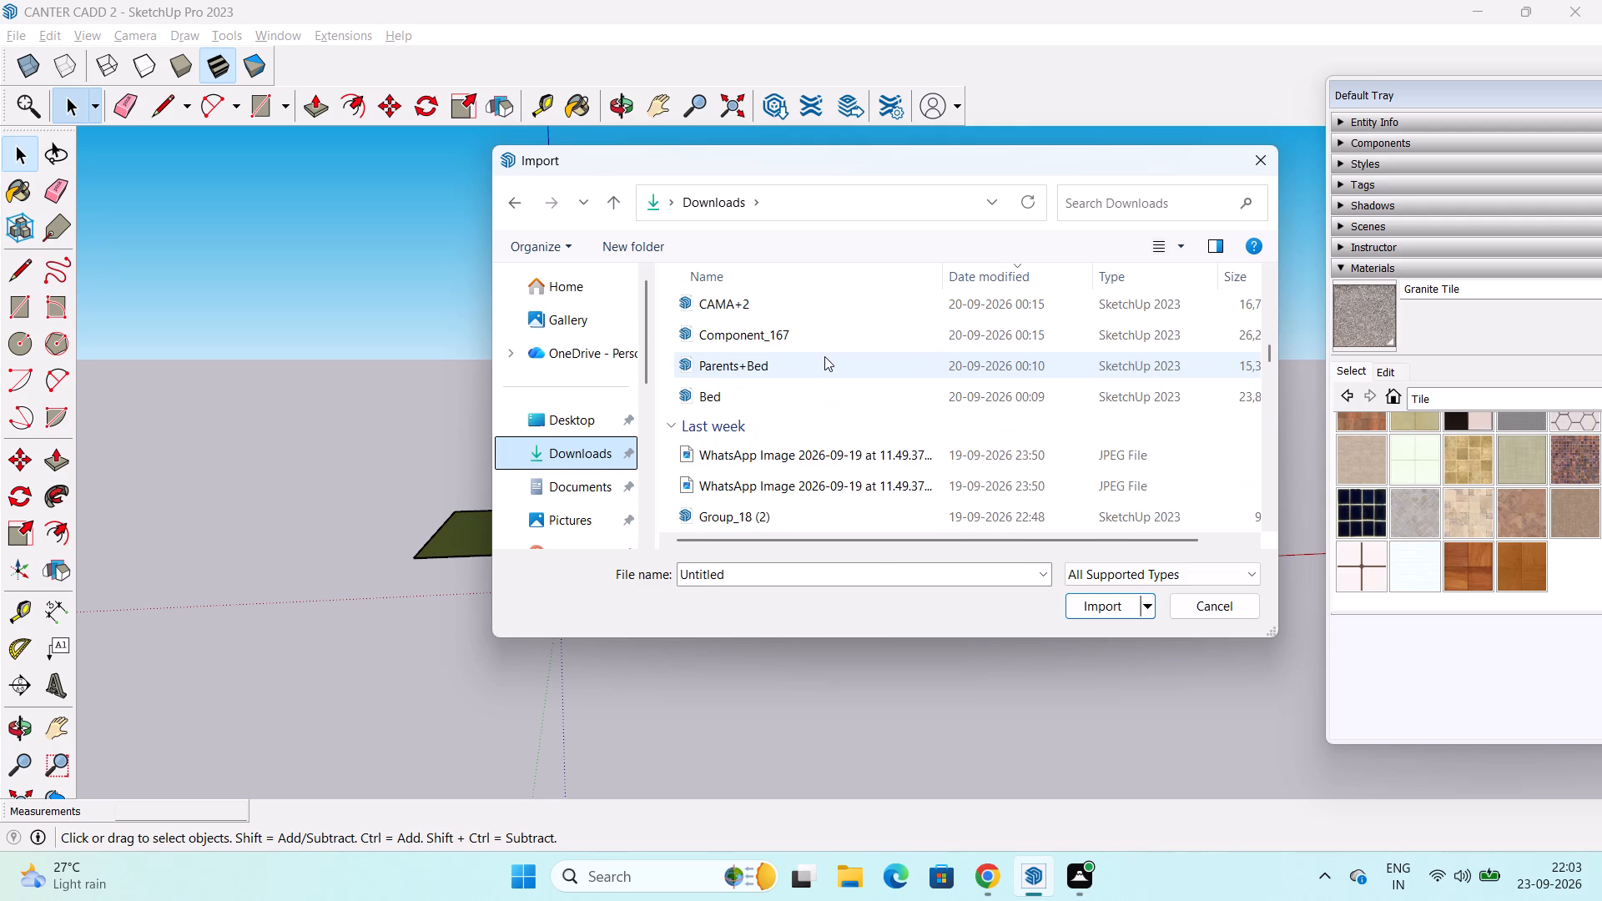
{"action": "scroll", "coordinate": [824, 356], "scroll_direction": "down", "scroll_amount": 8}
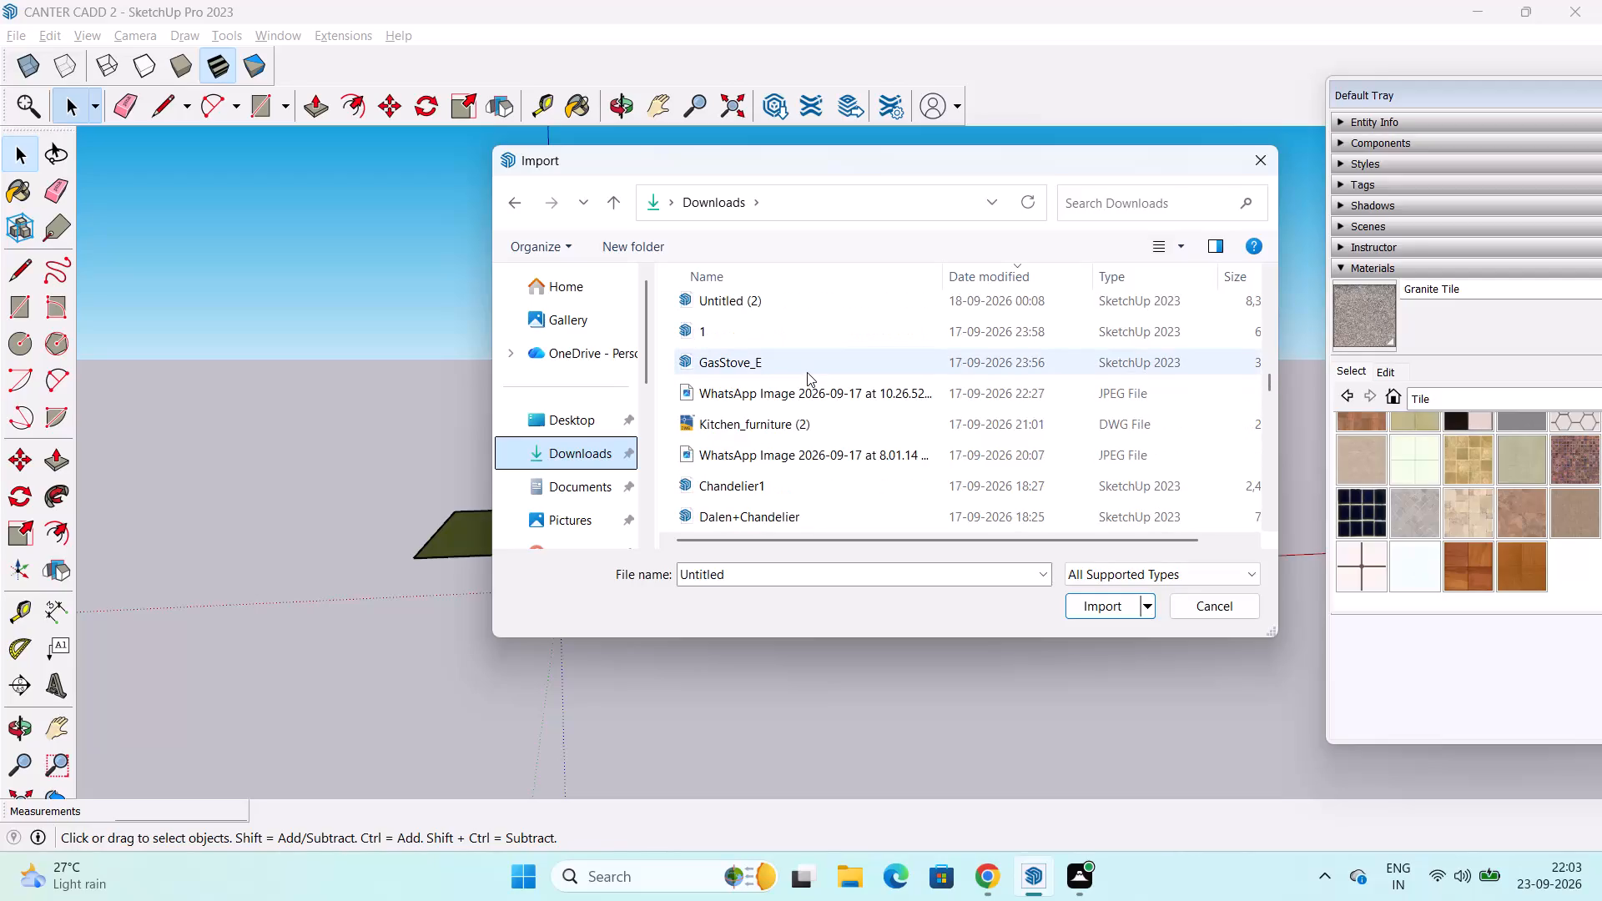
{"action": "scroll", "coordinate": [807, 372], "scroll_direction": "down", "scroll_amount": 3}
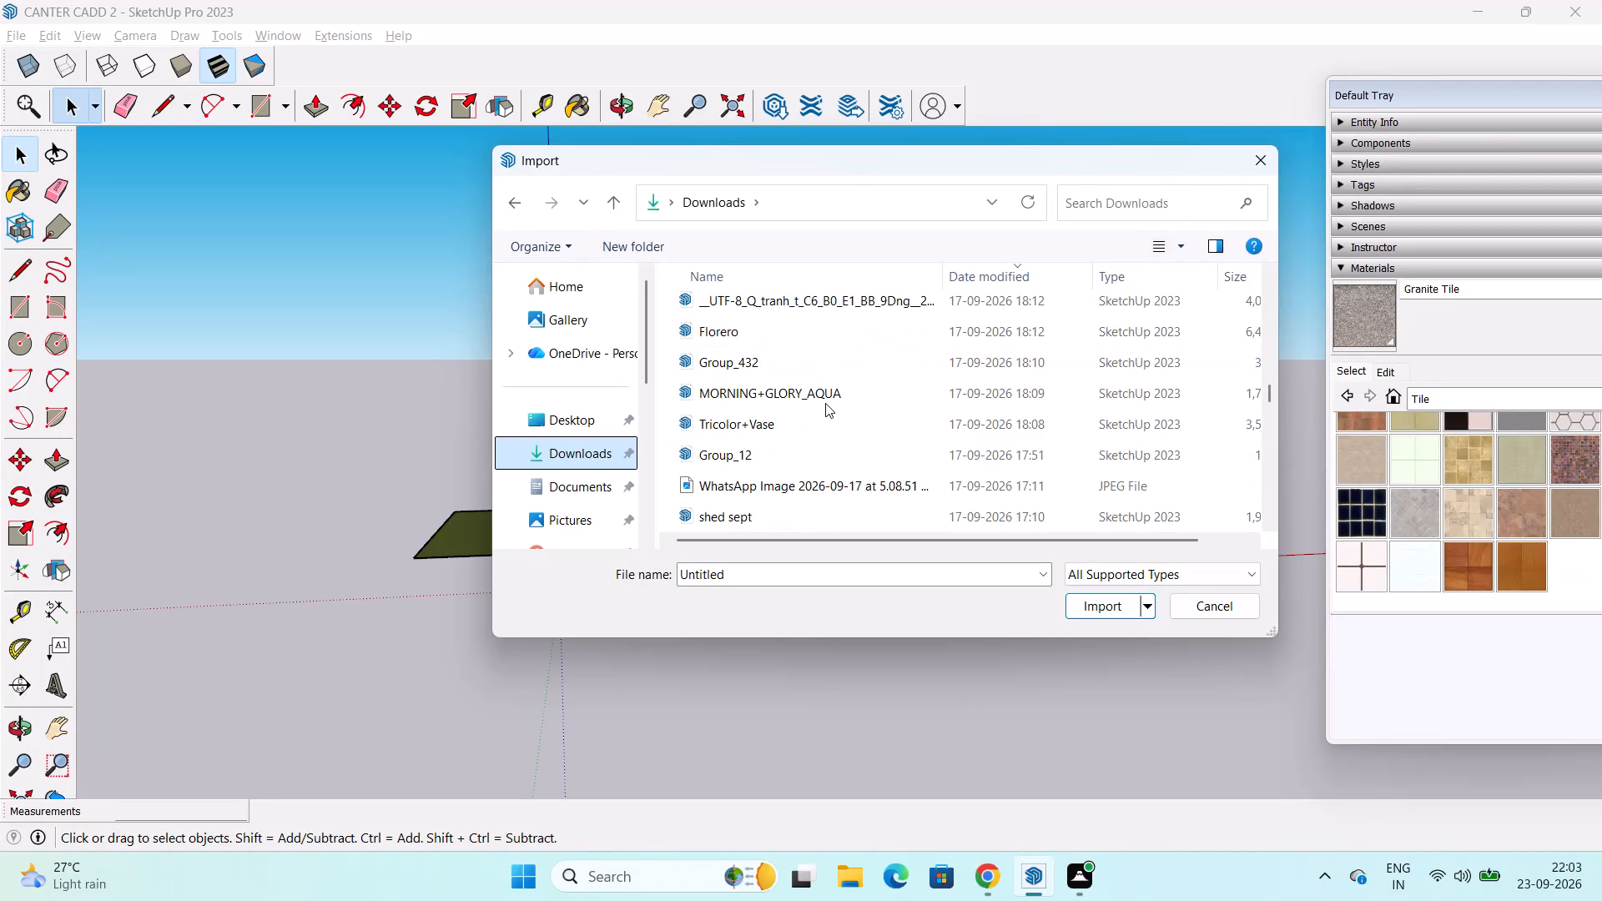
{"action": "scroll", "coordinate": [827, 406], "scroll_direction": "up", "scroll_amount": 1}
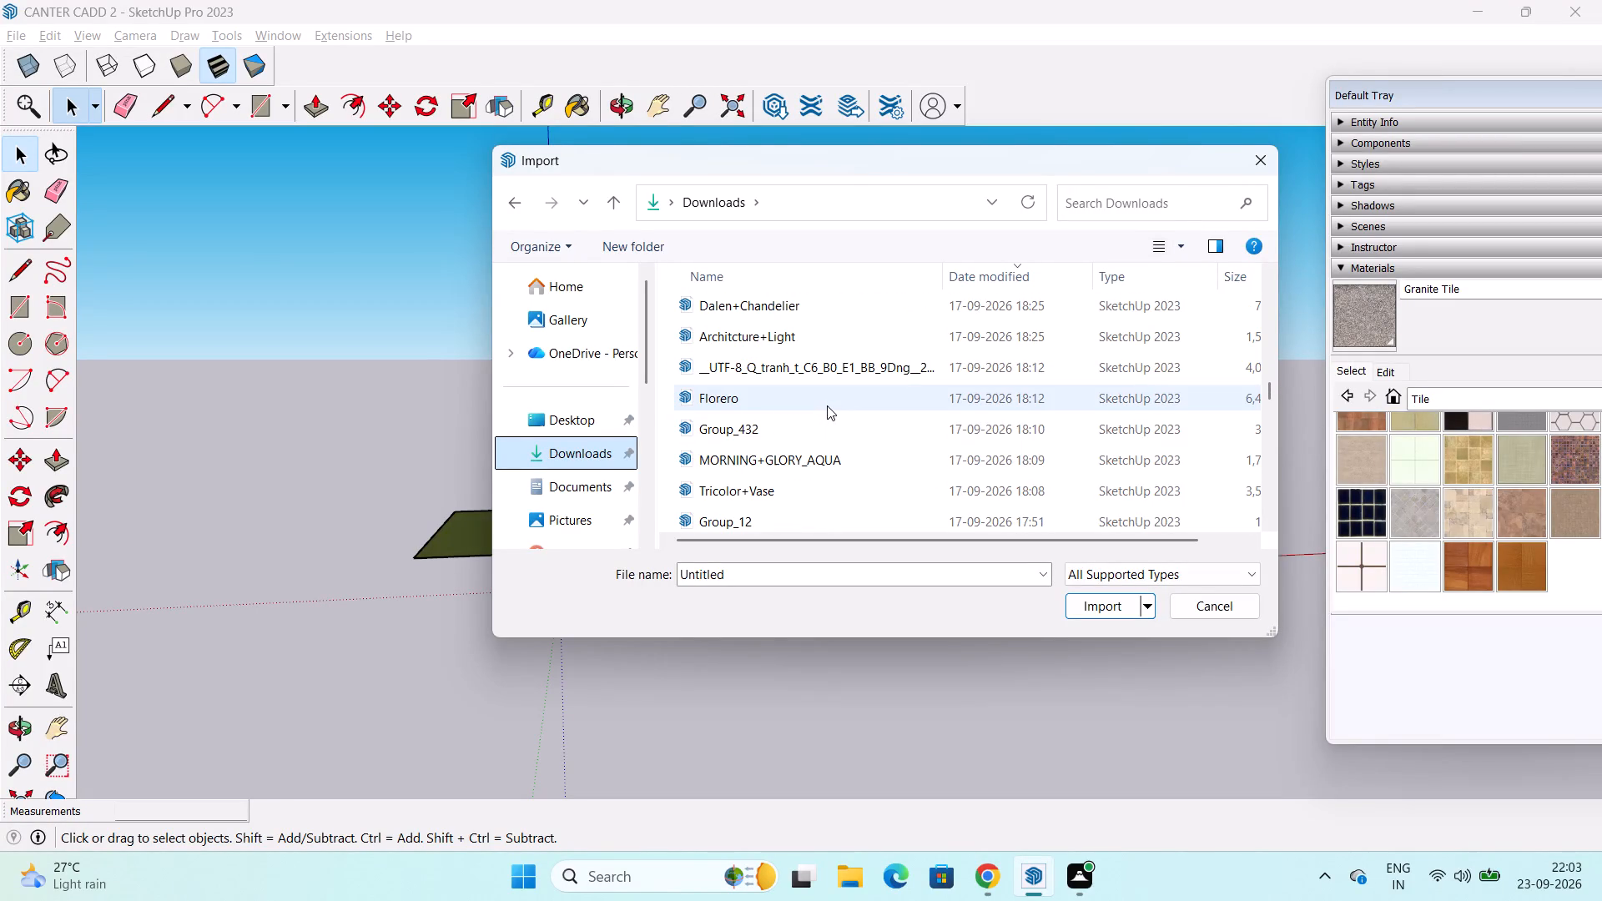
{"action": "scroll", "coordinate": [827, 405], "scroll_direction": "up", "scroll_amount": 1}
{"action": "scroll", "coordinate": [827, 405], "scroll_direction": "down", "scroll_amount": 2}
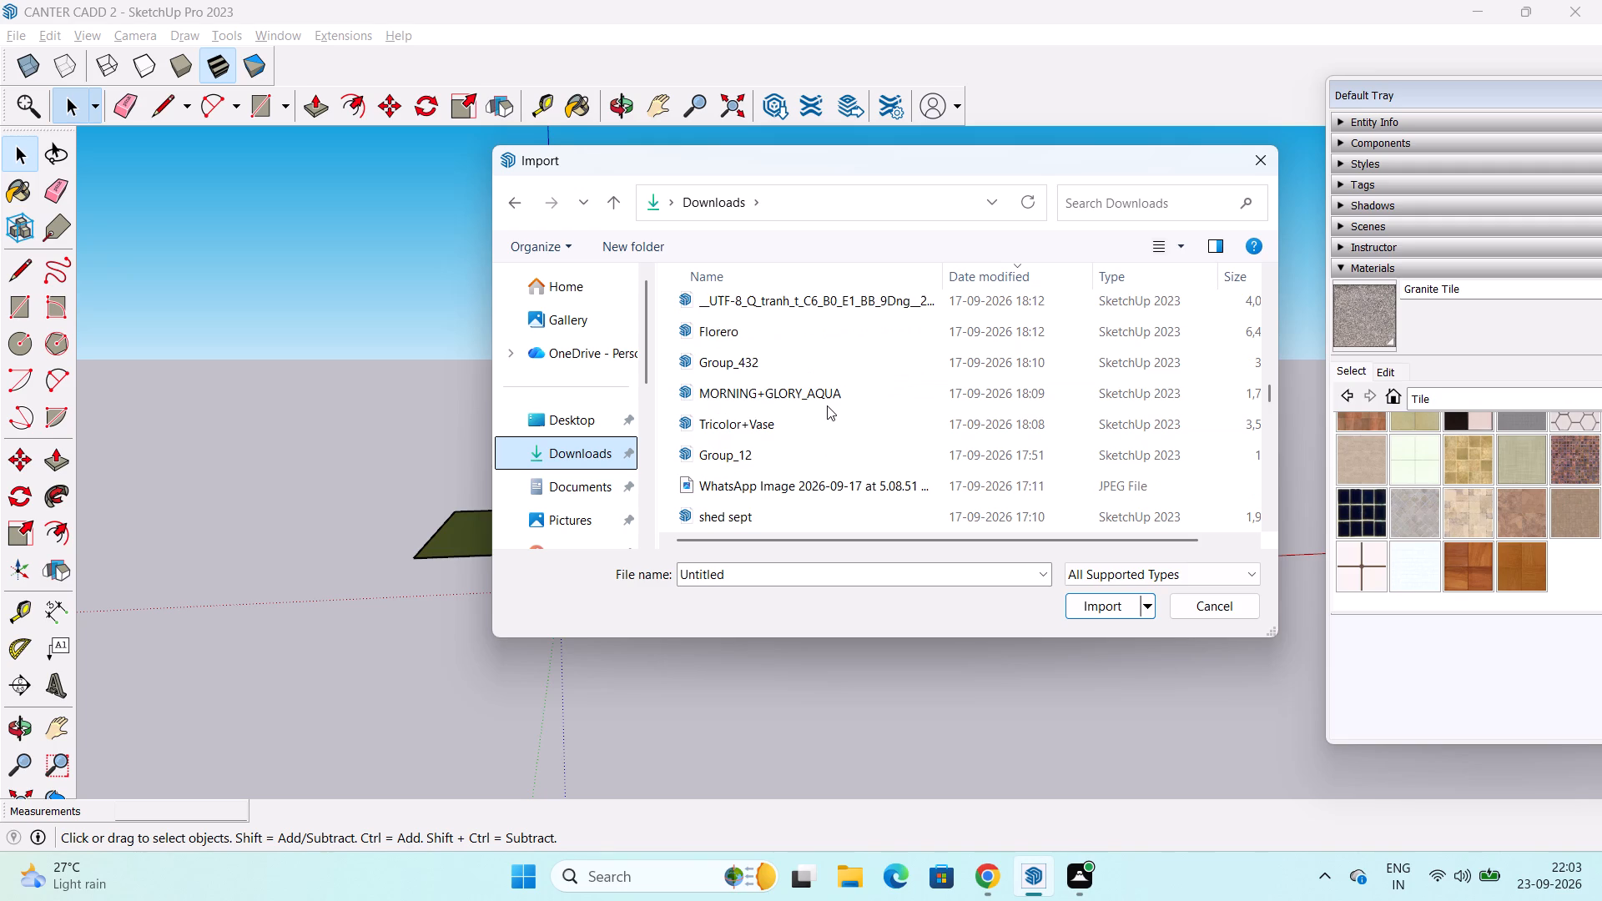
{"action": "scroll", "coordinate": [827, 405], "scroll_direction": "down", "scroll_amount": 3}
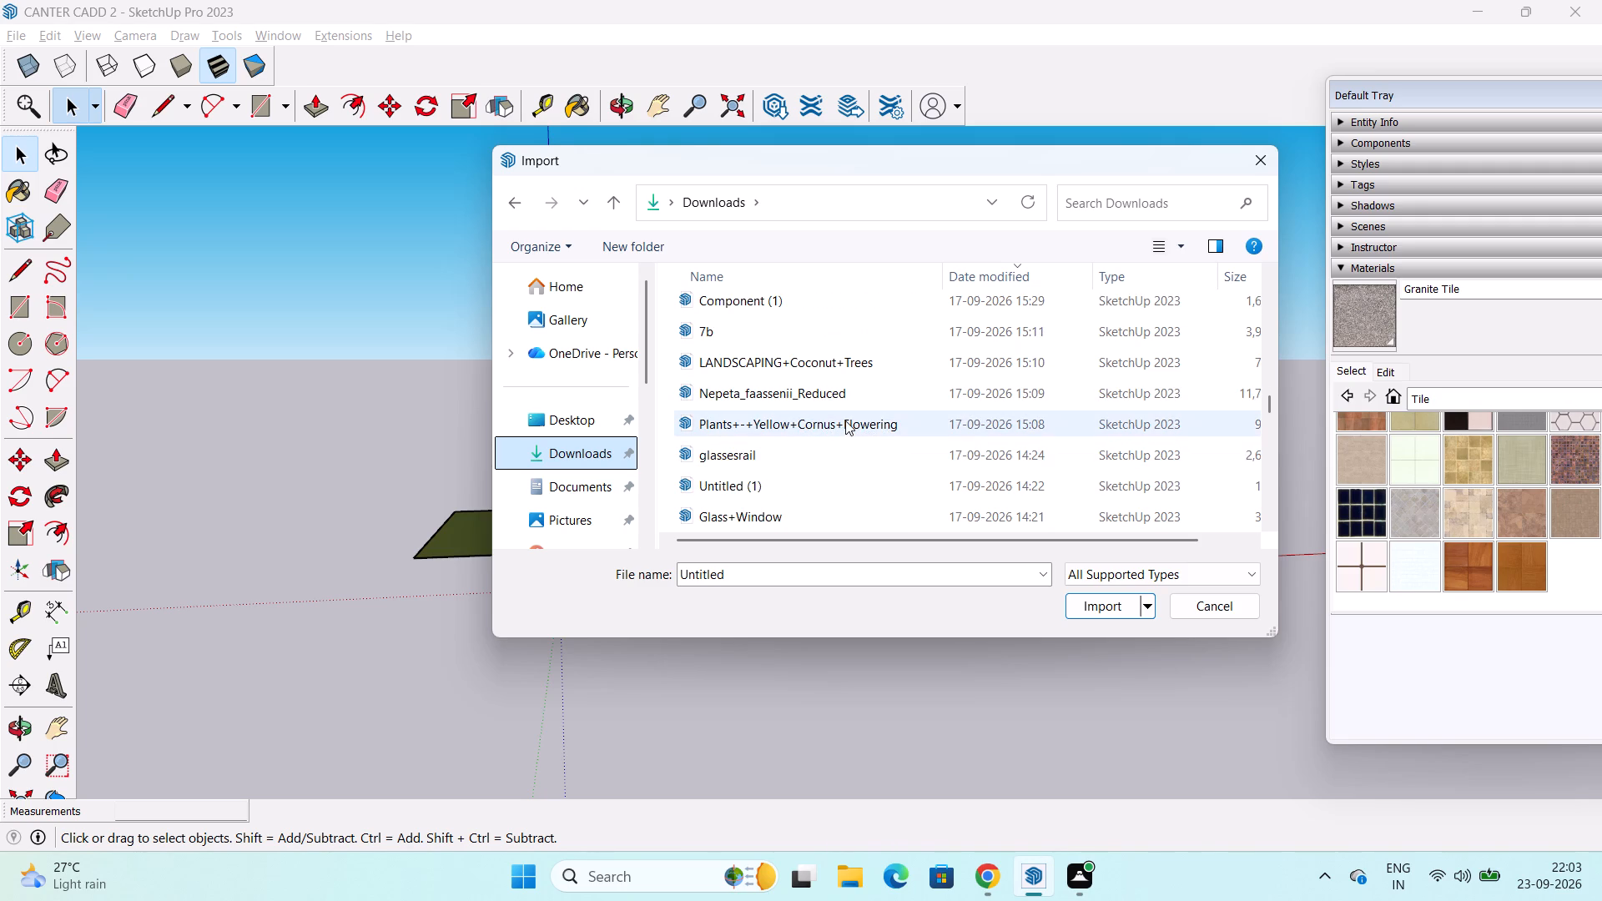
Preview candidate models in the Downloads folder, including glassesrail, Nepeta_faassenii_Reduced, aludoor, Palmilla and Senza.
{"action": "left_click_drag", "start_coordinate": [733, 453], "coordinate": [733, 452]}
{"action": "left_click_drag", "start_coordinate": [733, 452], "coordinate": [770, 439]}
{"action": "left_click_drag", "start_coordinate": [759, 417], "coordinate": [763, 417]}
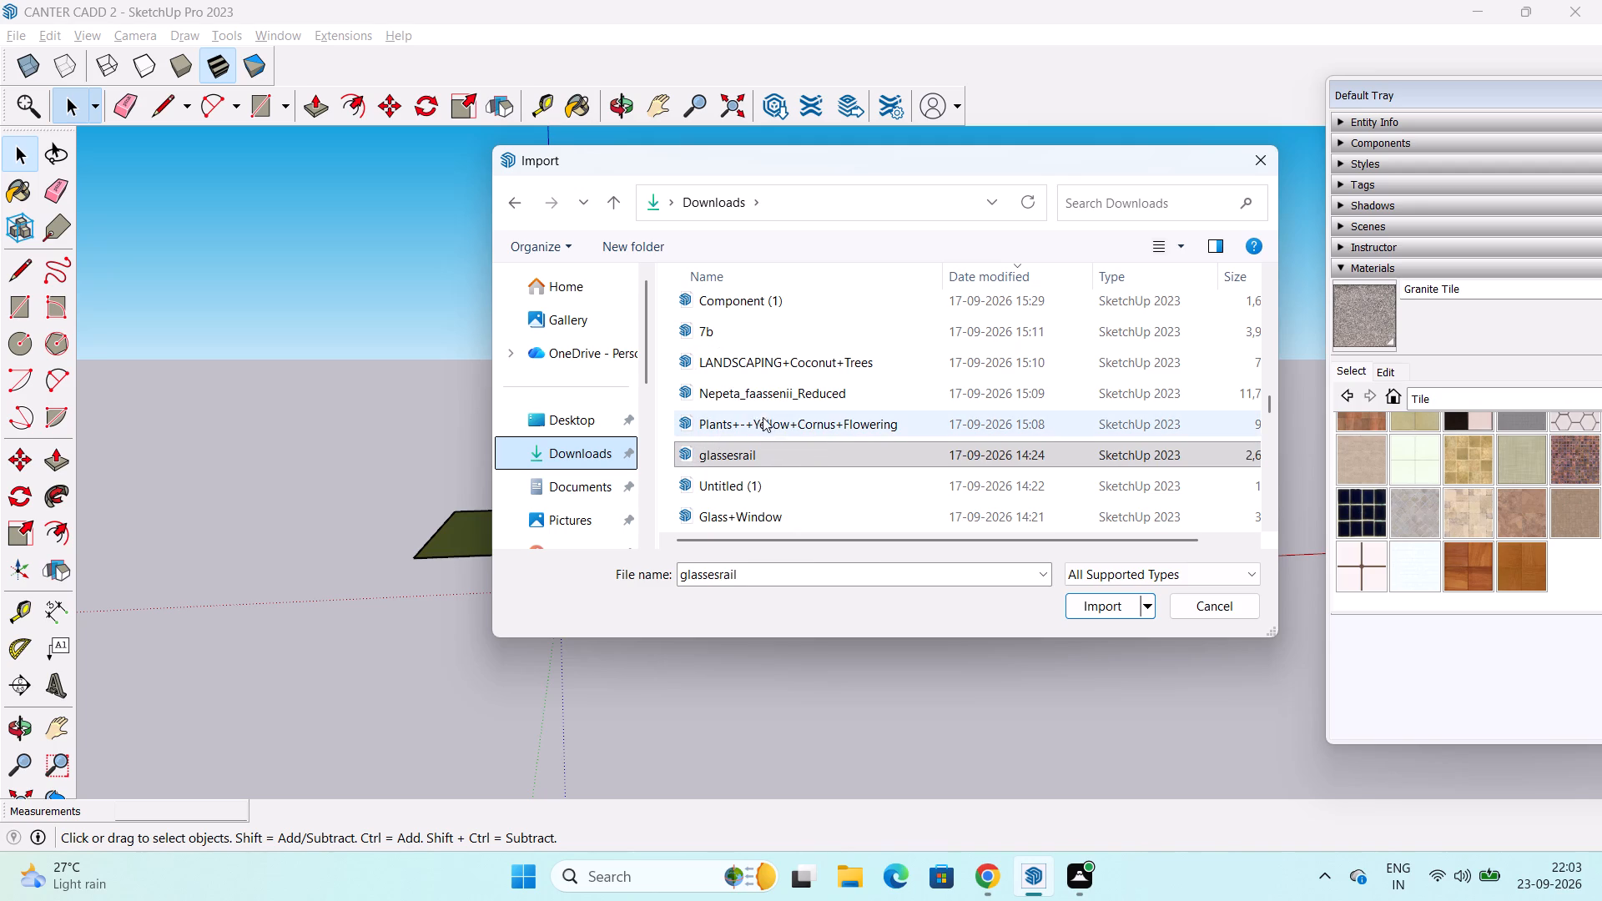
{"action": "left_click_drag", "start_coordinate": [763, 417], "coordinate": [824, 424]}
{"action": "left_click_drag", "start_coordinate": [800, 392], "coordinate": [836, 380]}
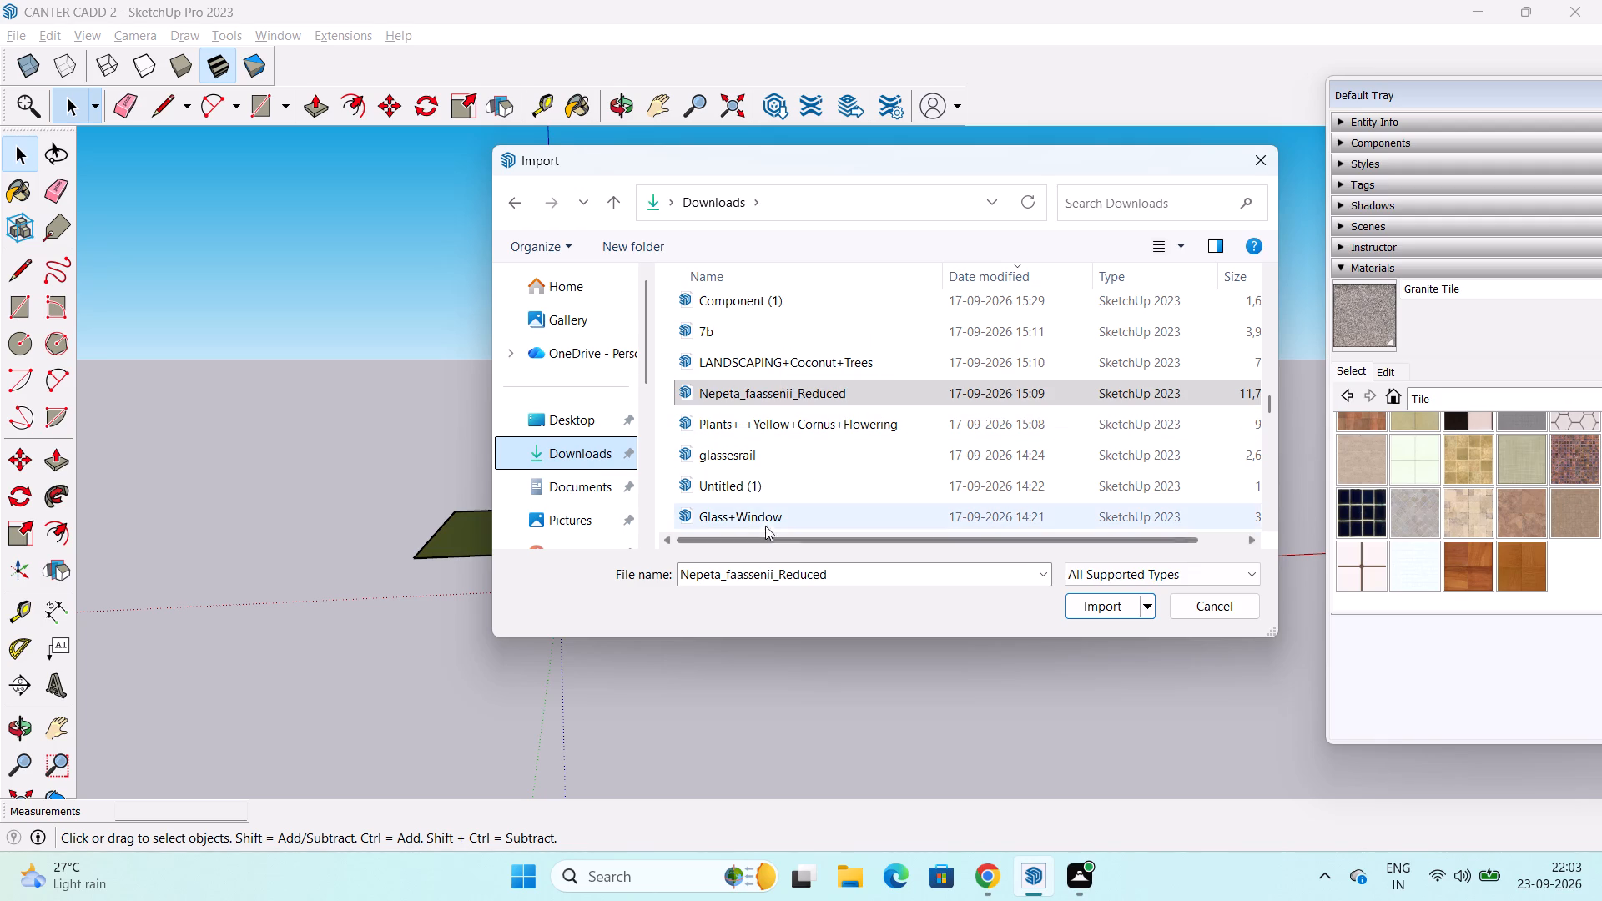
{"action": "left_click_drag", "start_coordinate": [750, 494], "coordinate": [774, 468]}
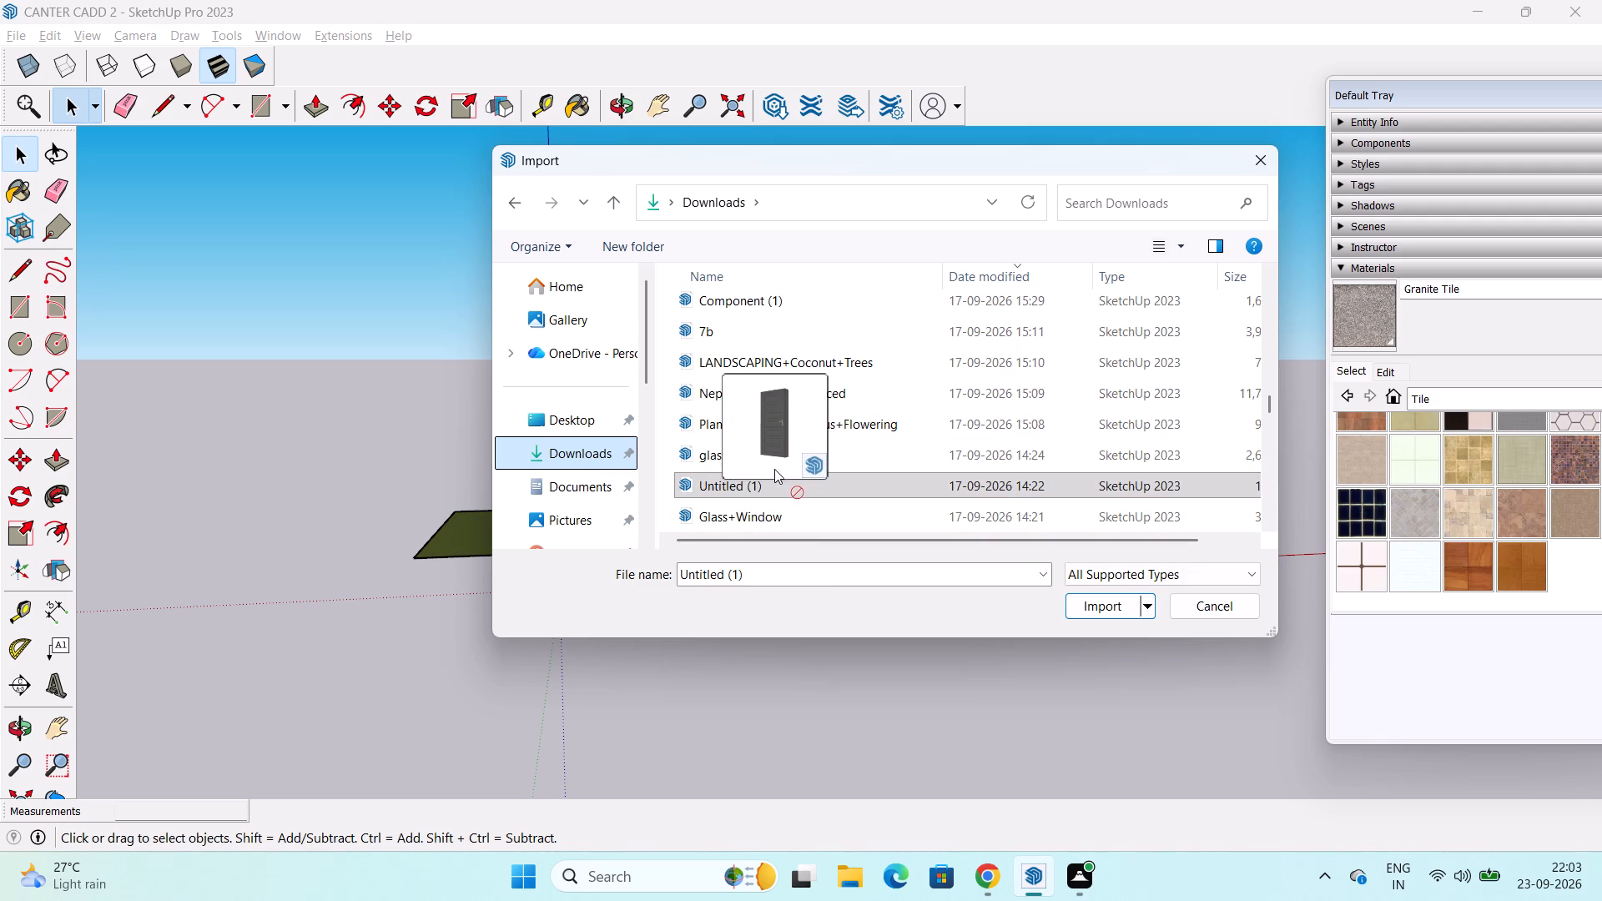
{"action": "scroll", "coordinate": [783, 478], "scroll_direction": "down", "scroll_amount": 1}
{"action": "left_click_drag", "start_coordinate": [731, 491], "coordinate": [765, 471]}
{"action": "scroll", "coordinate": [762, 464], "scroll_direction": "down", "scroll_amount": 2}
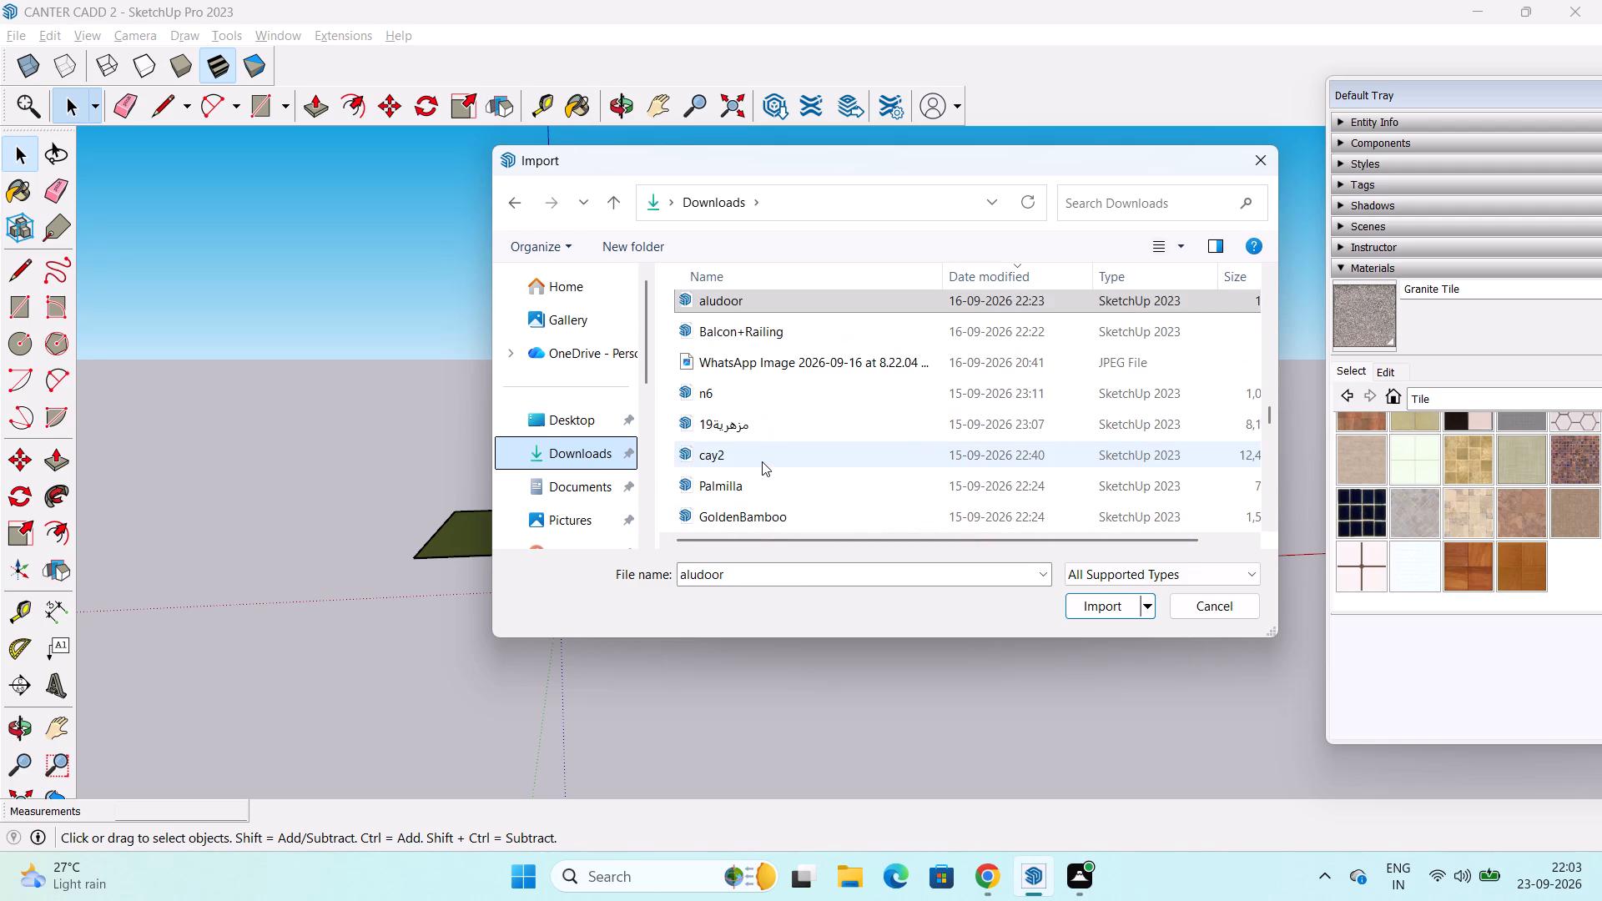
{"action": "left_click_drag", "start_coordinate": [747, 521], "coordinate": [768, 492]}
{"action": "left_click_drag", "start_coordinate": [744, 461], "coordinate": [768, 453]}
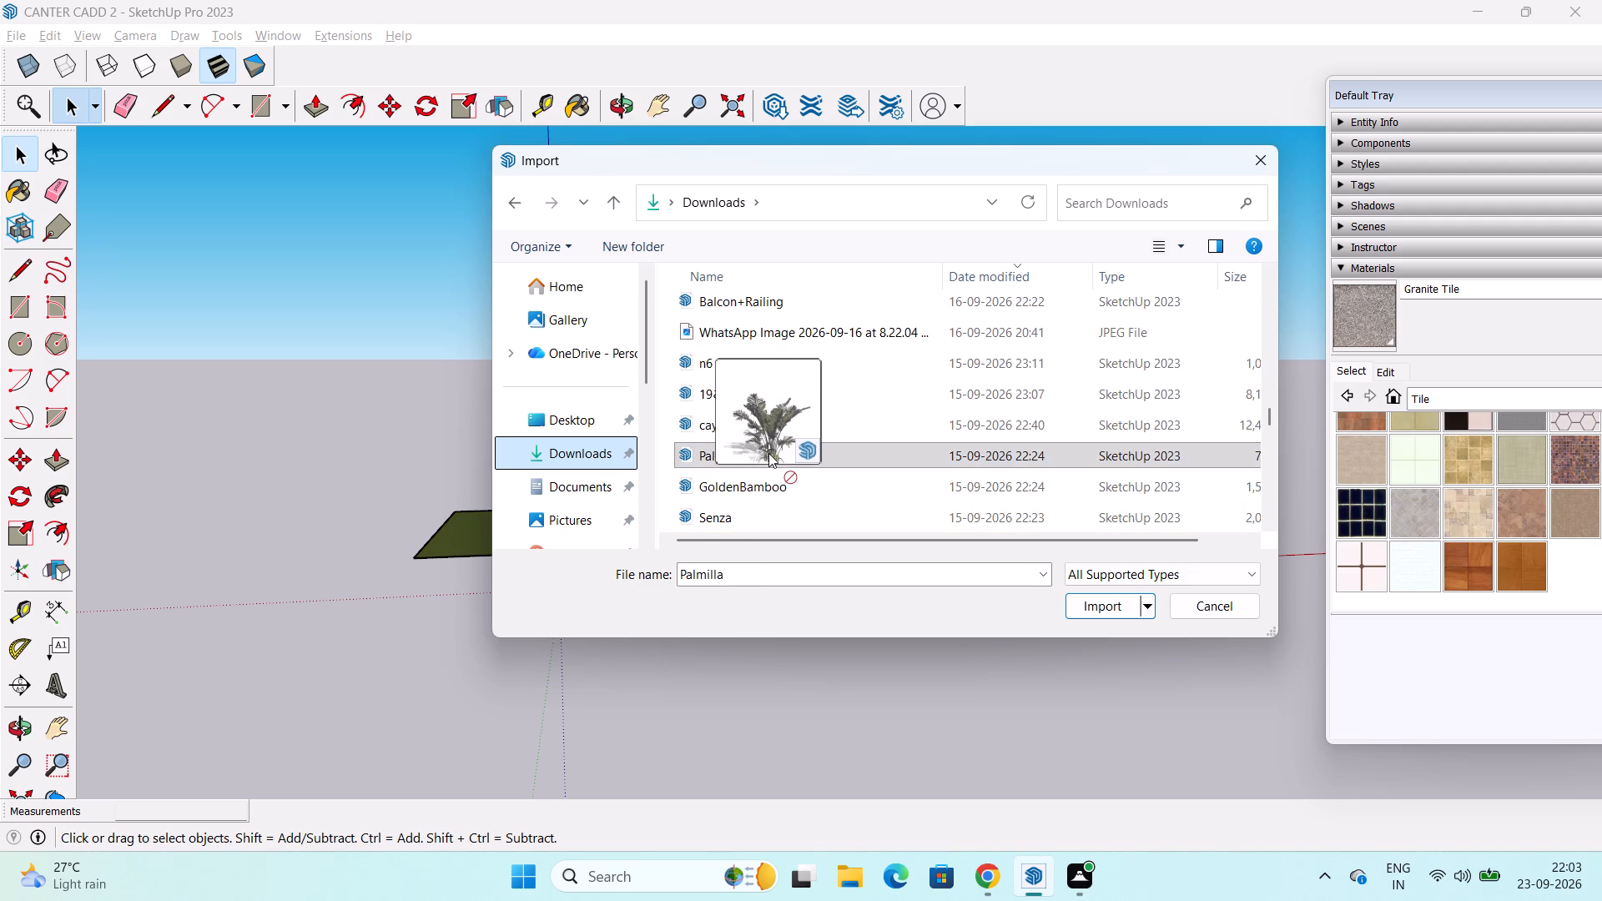
{"action": "left_click_drag", "start_coordinate": [768, 453], "coordinate": [771, 450]}
{"action": "left_click_drag", "start_coordinate": [735, 519], "coordinate": [752, 502]}
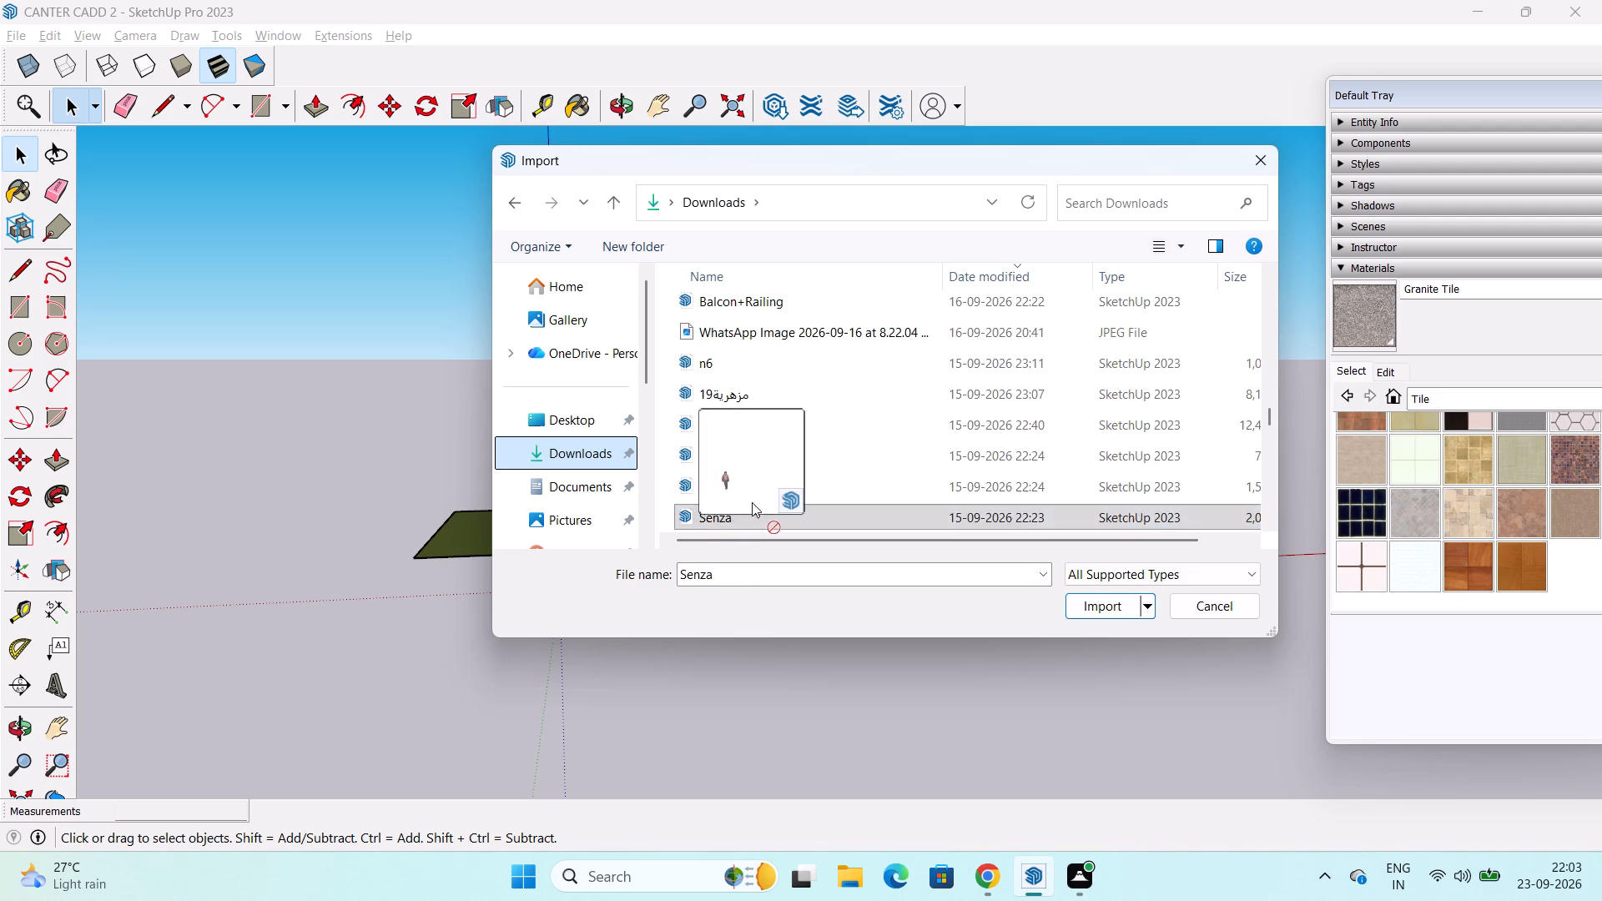
{"action": "left_click_drag", "start_coordinate": [752, 502], "coordinate": [754, 505]}
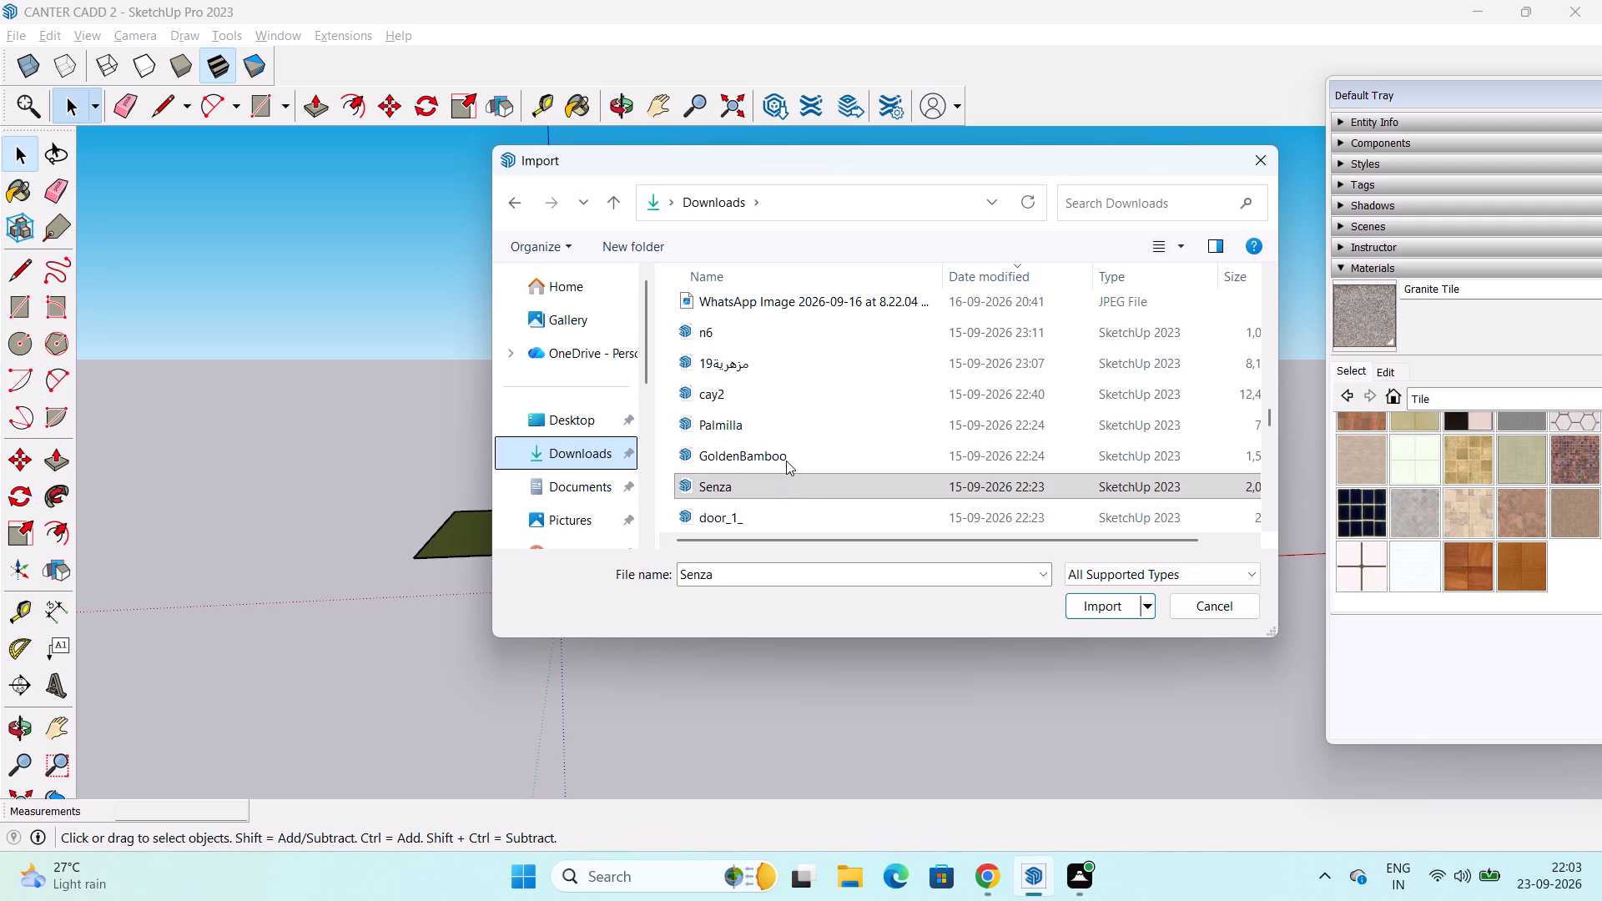
Import the GoldenBamboo model from the Downloads folder.
{"action": "left_click", "coordinate": [786, 457]}
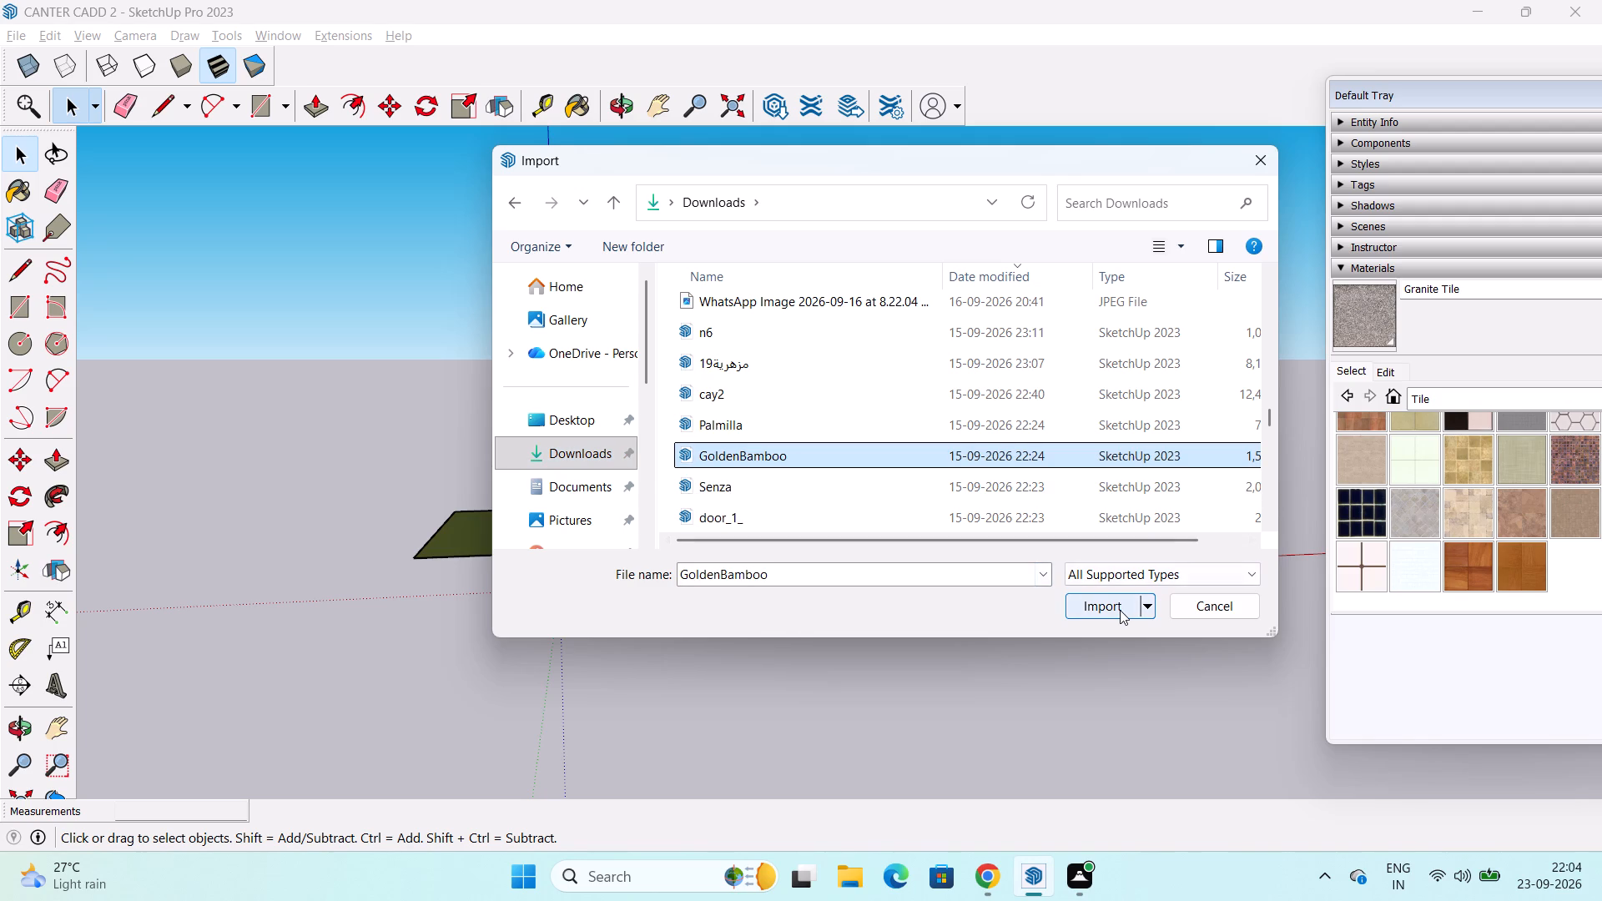
{"action": "left_click", "coordinate": [1120, 610]}
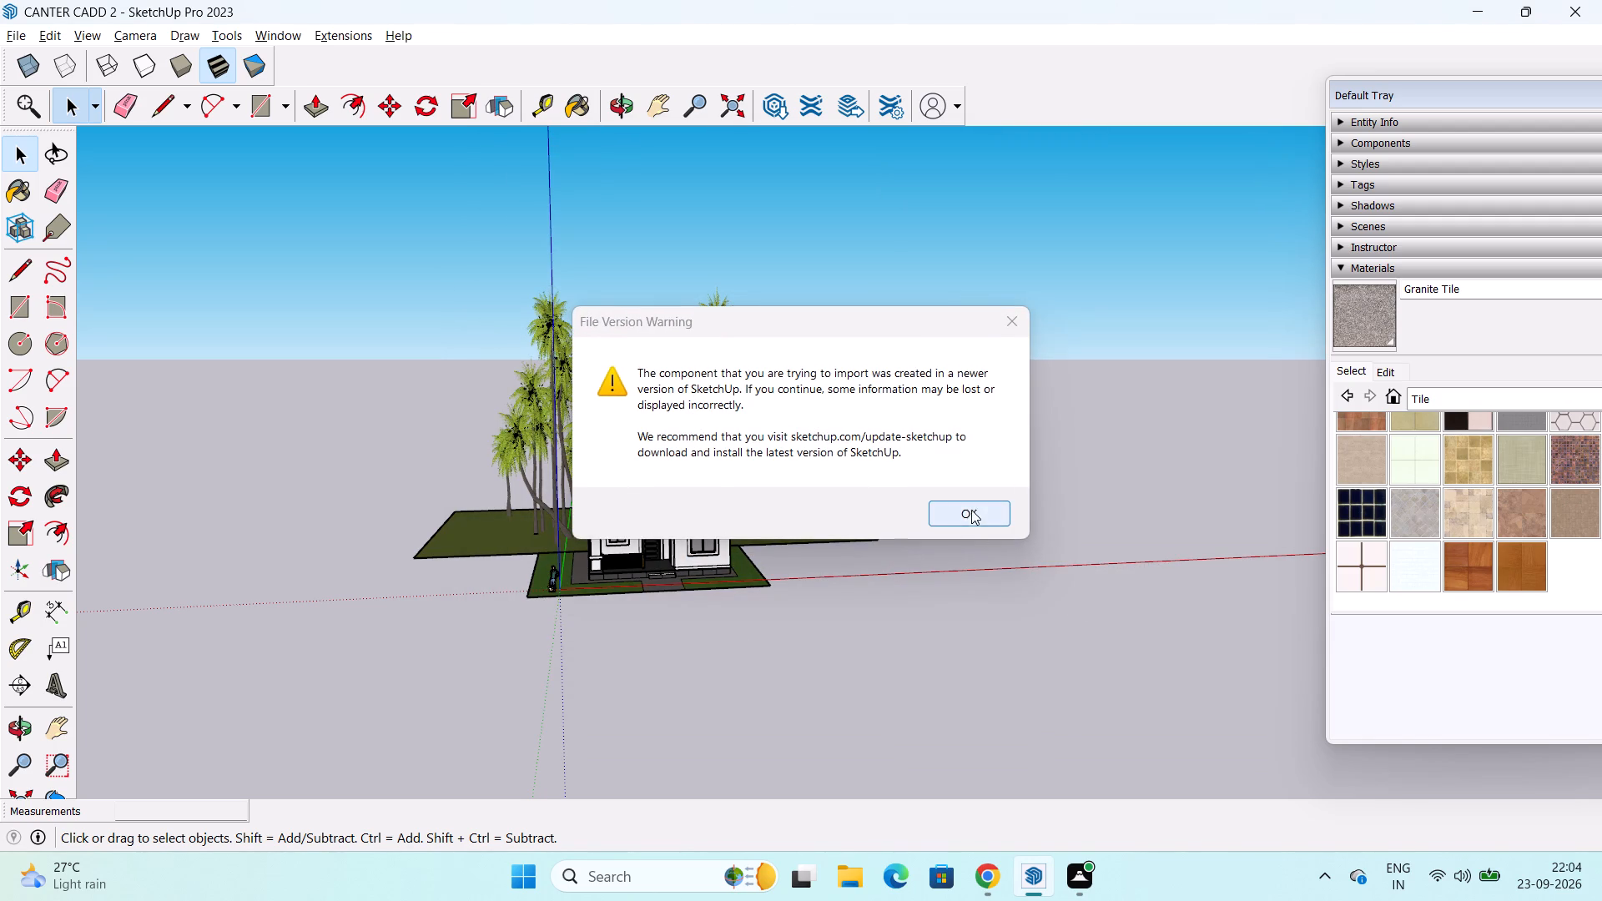
{"action": "left_click", "coordinate": [972, 508]}
Place the bamboo at the lawn's rear corner beside the house, where it meets the coconut trees' ground.
{"action": "scroll", "coordinate": [755, 586], "scroll_direction": "up", "scroll_amount": 7}
{"action": "middle_click_drag", "start_coordinate": [767, 535], "coordinate": [646, 627]}
{"action": "scroll", "coordinate": [840, 460], "scroll_direction": "up", "scroll_amount": 5}
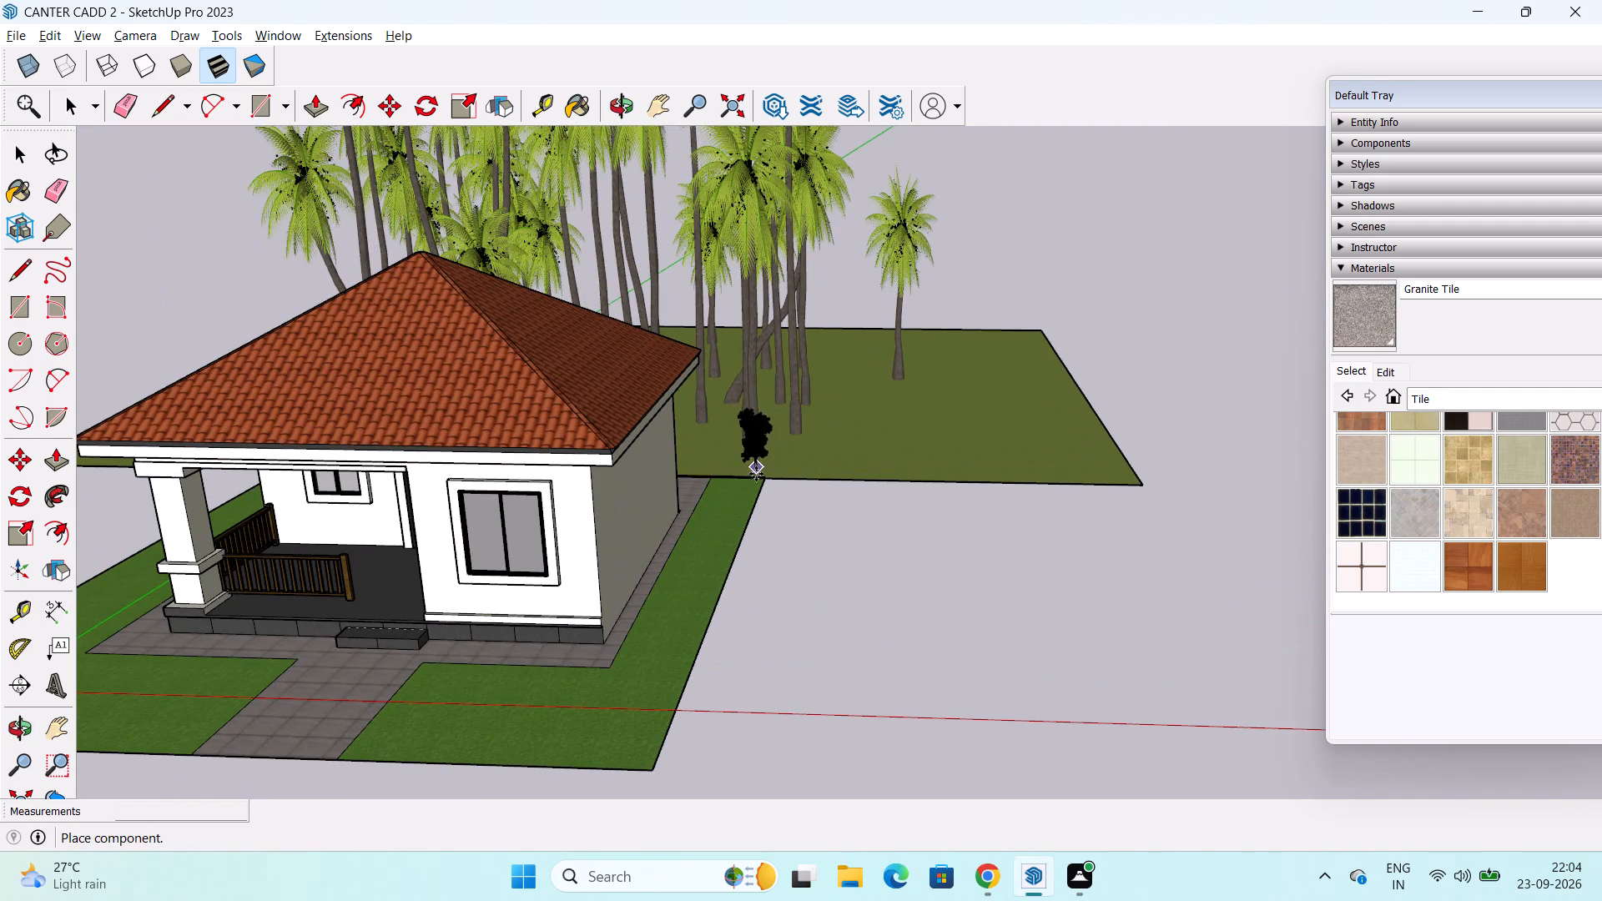
{"action": "left_click", "coordinate": [761, 481]}
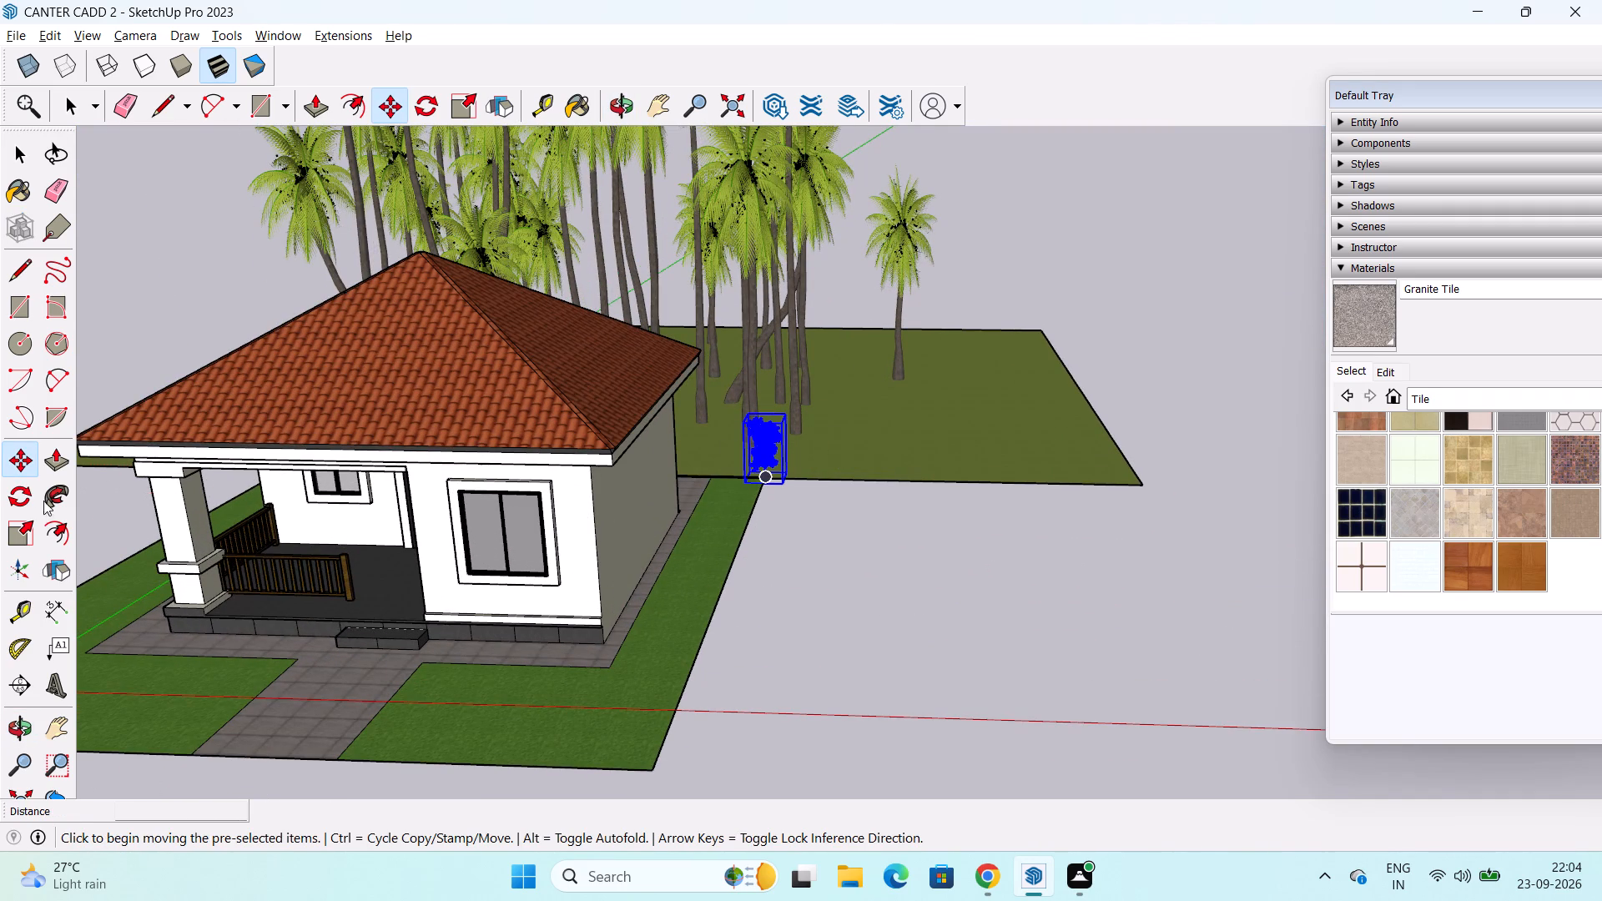
Scale the bamboo upward along the blue axis to about 4.76.
{"action": "left_click_drag", "start_coordinate": [18, 531], "coordinate": [29, 521]}
{"action": "scroll", "coordinate": [726, 418], "scroll_direction": "up", "scroll_amount": 3}
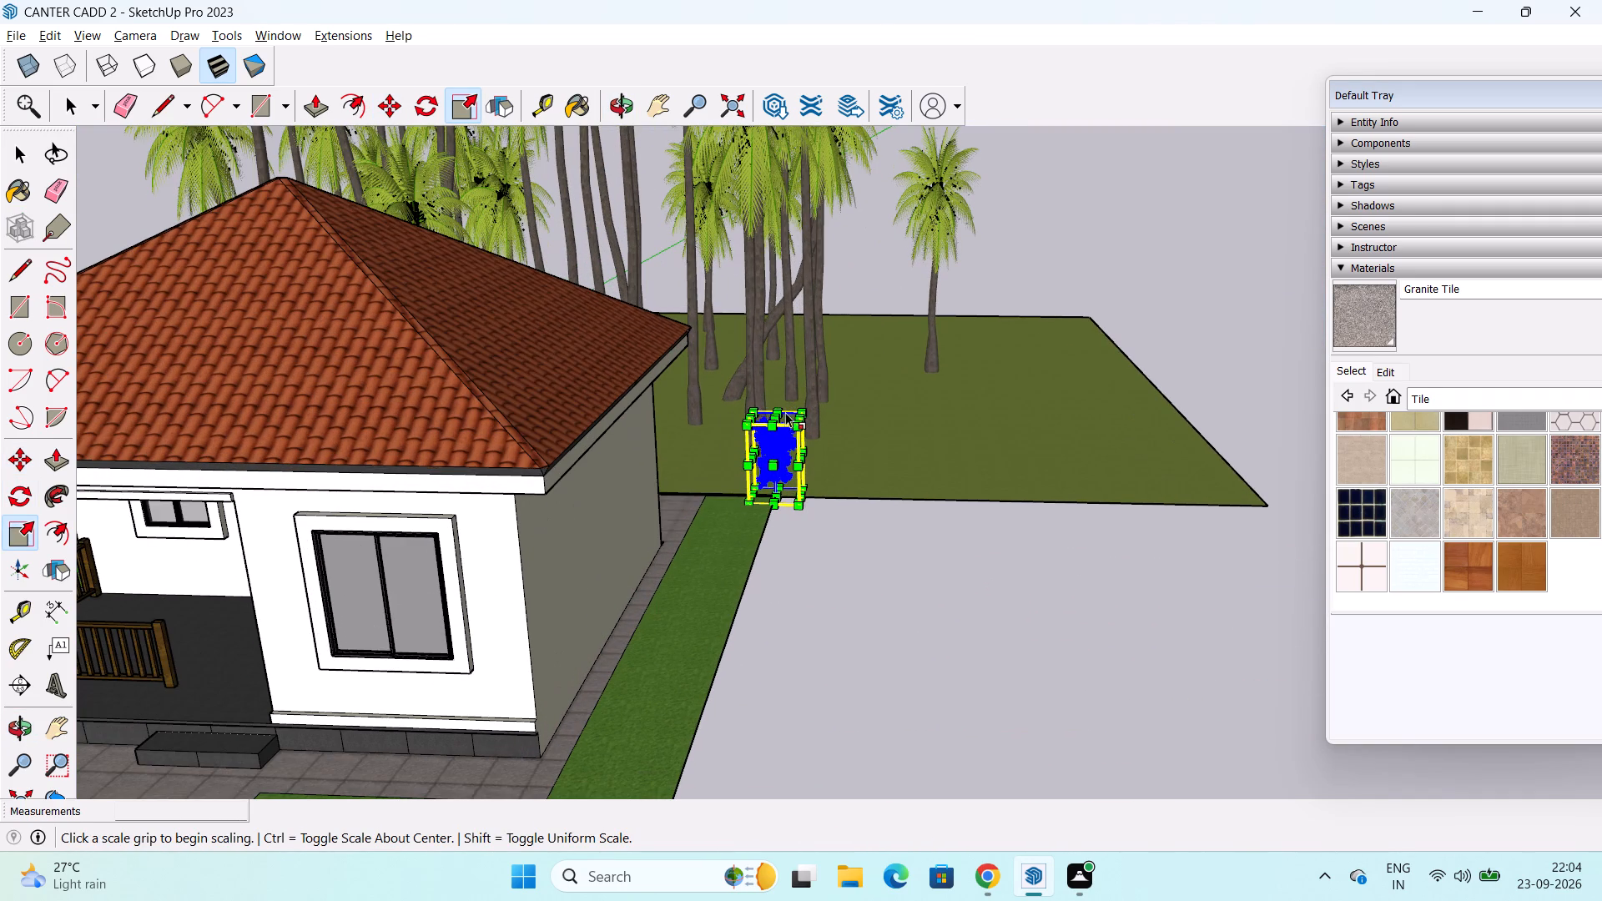
{"action": "left_click_drag", "start_coordinate": [780, 413], "coordinate": [812, 126]}
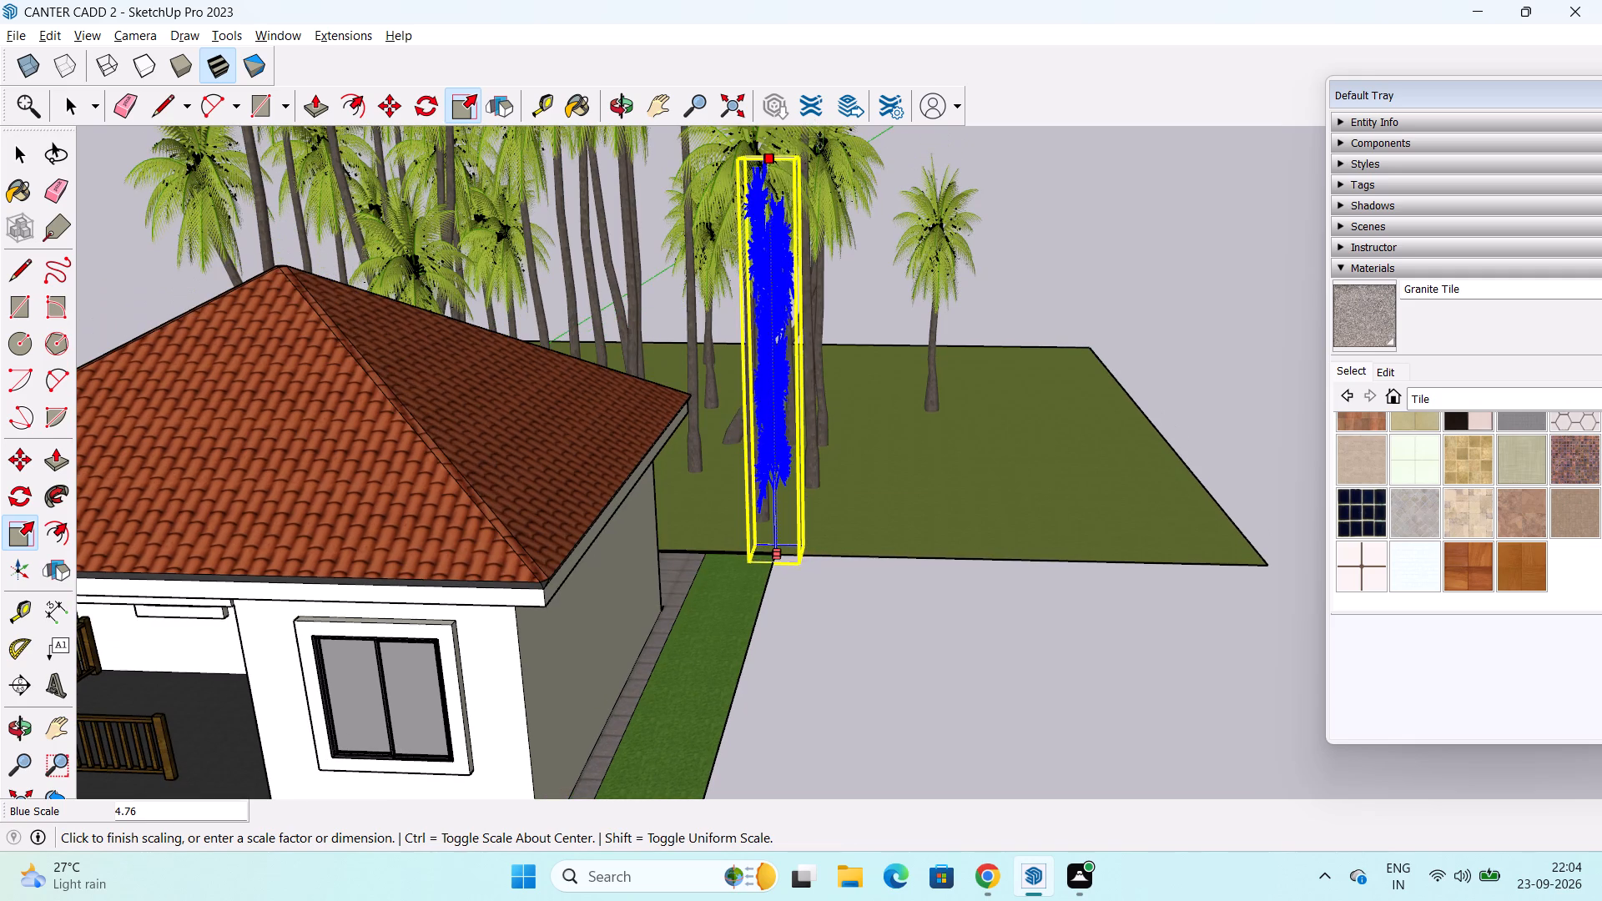
{"action": "middle_click_drag", "start_coordinate": [859, 304], "coordinate": [721, 346]}
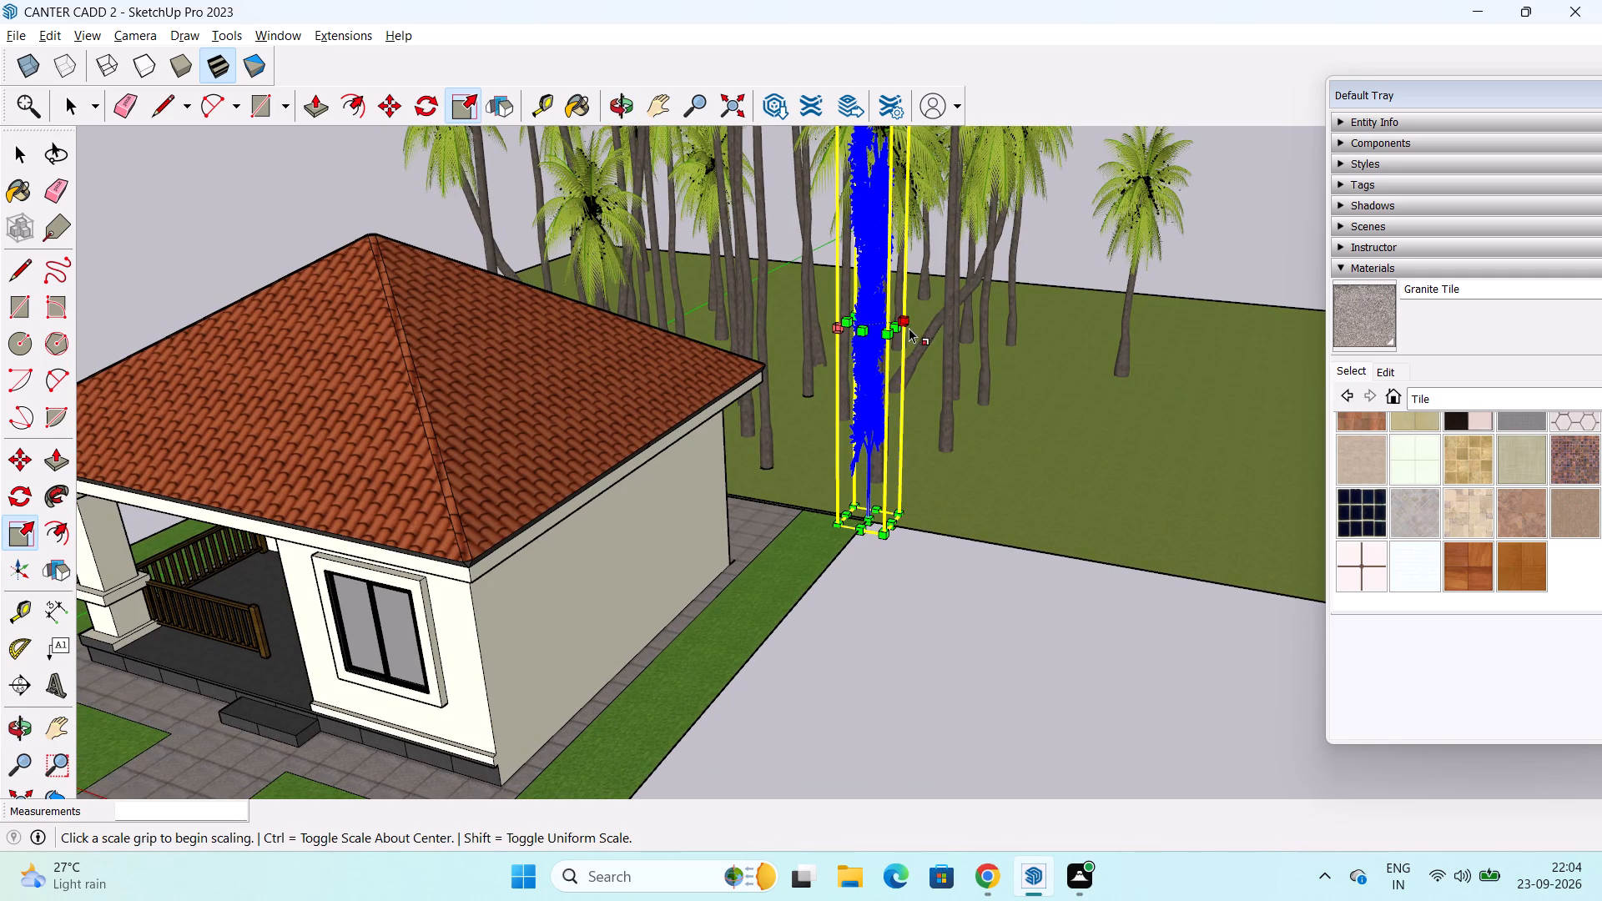
Scale the bamboo wider along the red and green axes.
{"action": "left_click_drag", "start_coordinate": [902, 327], "coordinate": [1019, 389]}
{"action": "left_click_drag", "start_coordinate": [923, 338], "coordinate": [889, 421]}
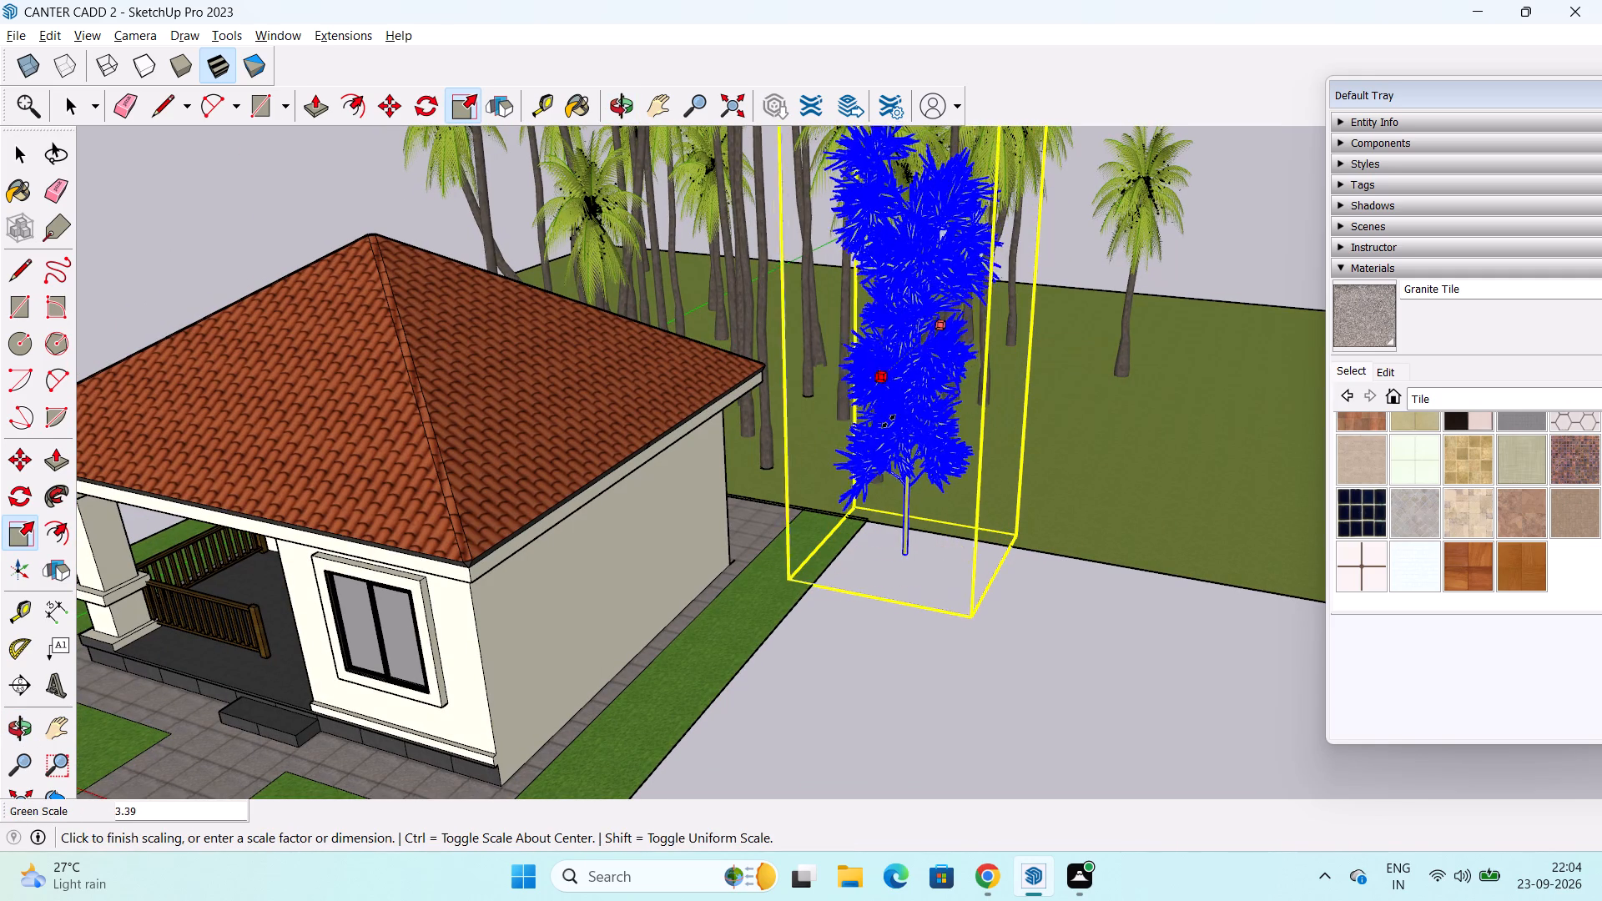
{"action": "left_click_drag", "start_coordinate": [889, 421], "coordinate": [874, 461]}
{"action": "key", "text": "space"}
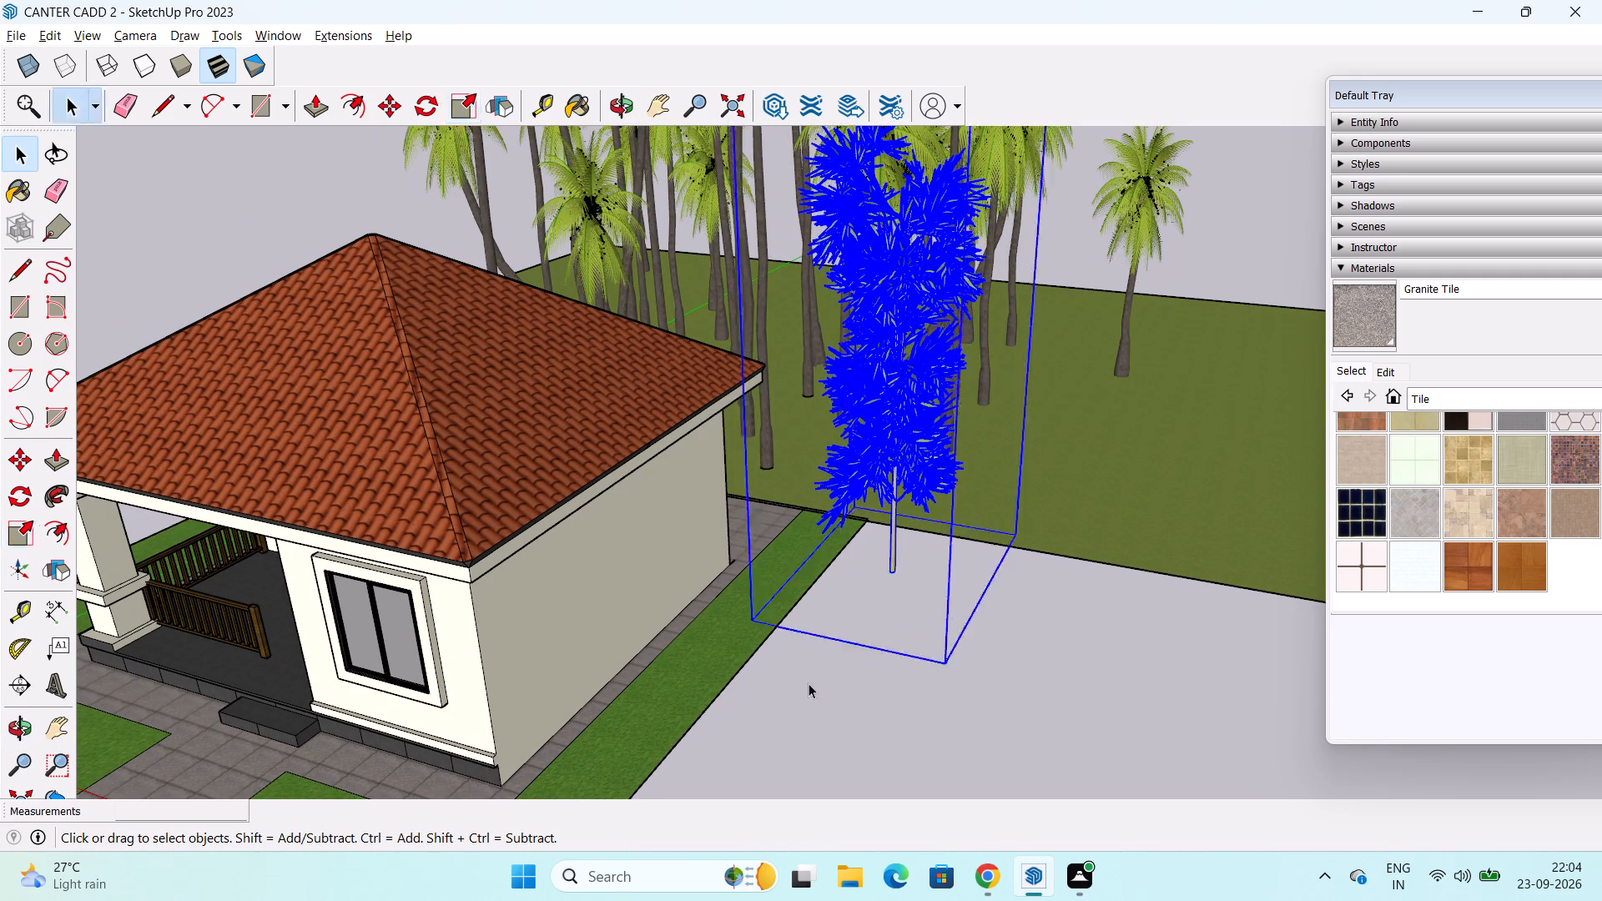
{"action": "left_click", "coordinate": [809, 683]}
Copy the bamboo about 53' along the red axis to the lawn's opposite rear corner, on the porch side of the house.
{"action": "scroll", "coordinate": [814, 673], "scroll_direction": "down", "scroll_amount": 3}
{"action": "middle_click_drag", "start_coordinate": [820, 663], "coordinate": [982, 483]}
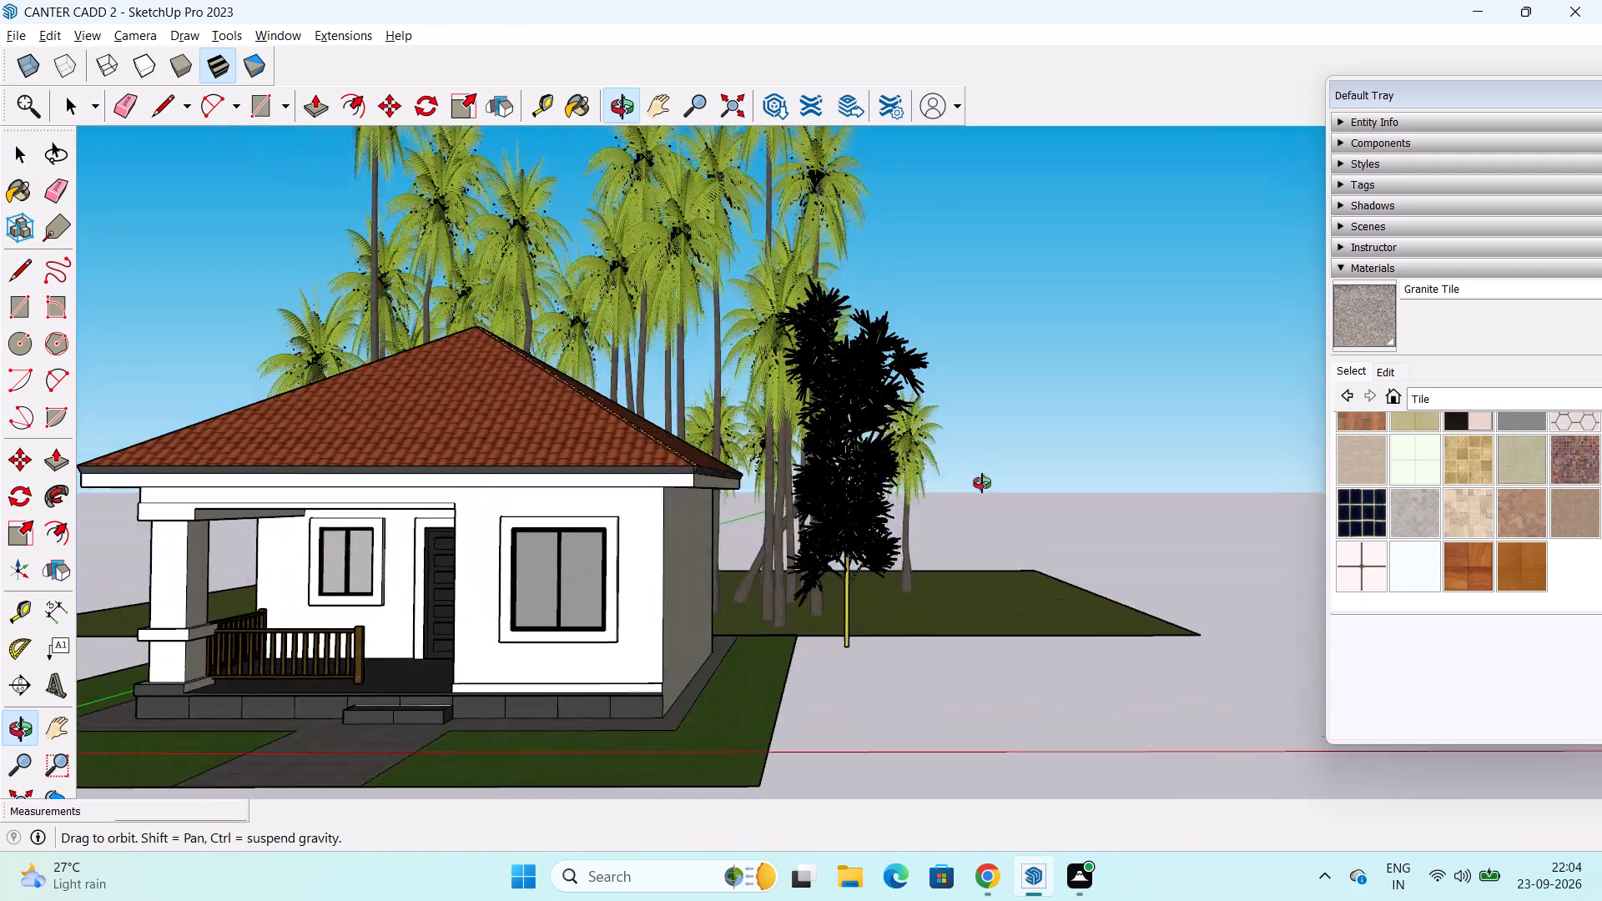
{"action": "middle_click_drag", "start_coordinate": [982, 483], "coordinate": [972, 511]}
{"action": "left_click", "coordinate": [865, 482]}
{"action": "key", "text": "m"}
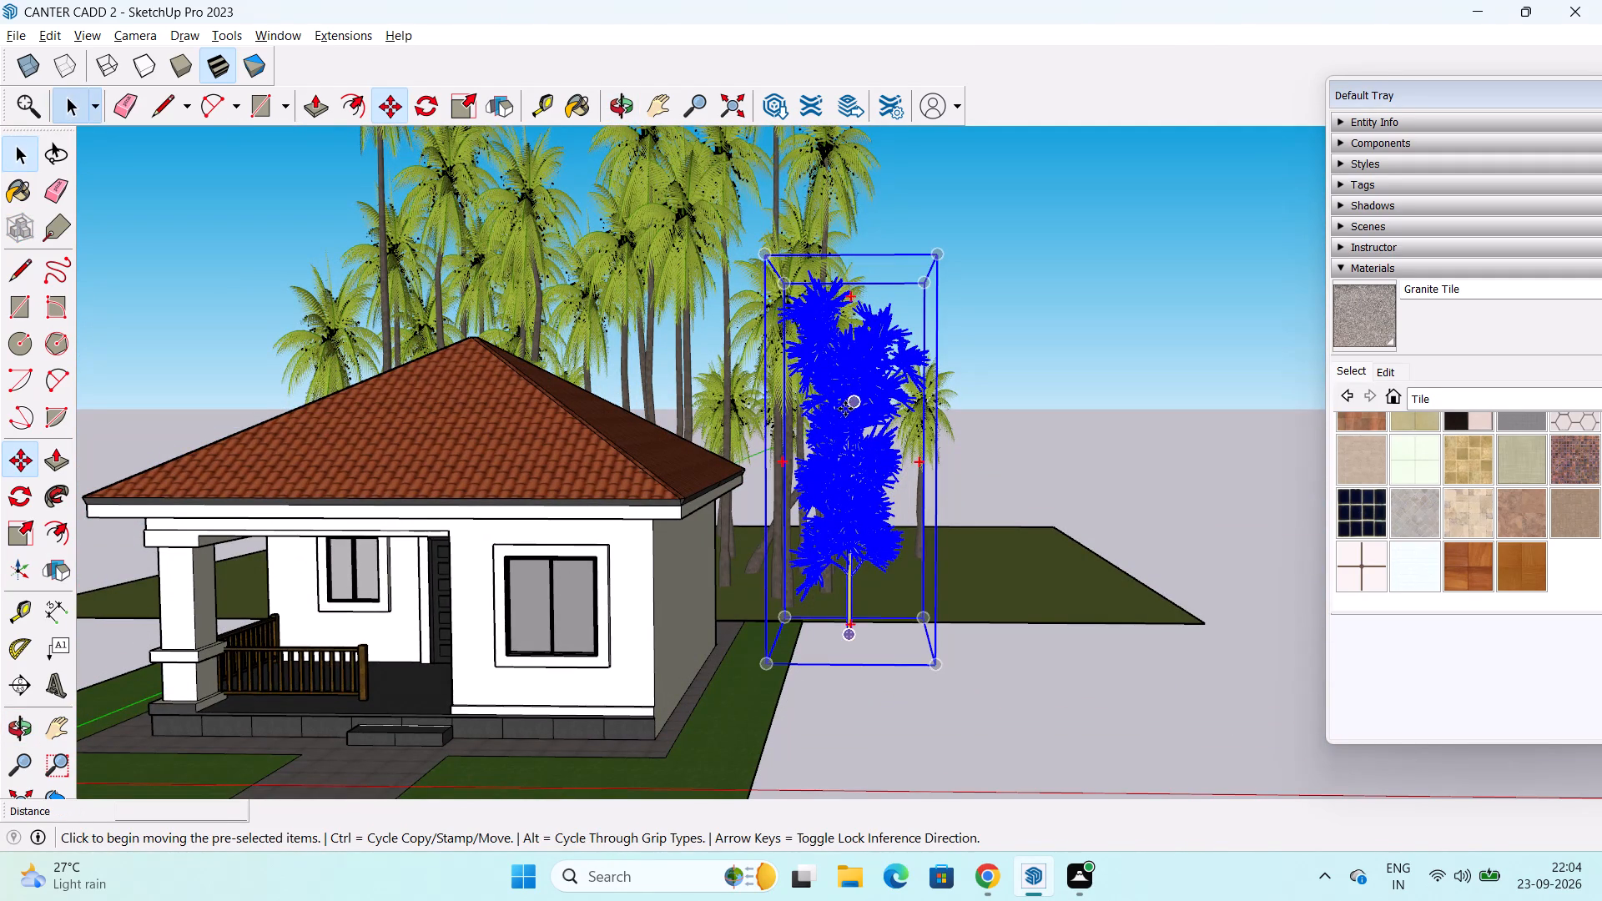
{"action": "left_click", "coordinate": [760, 665]}
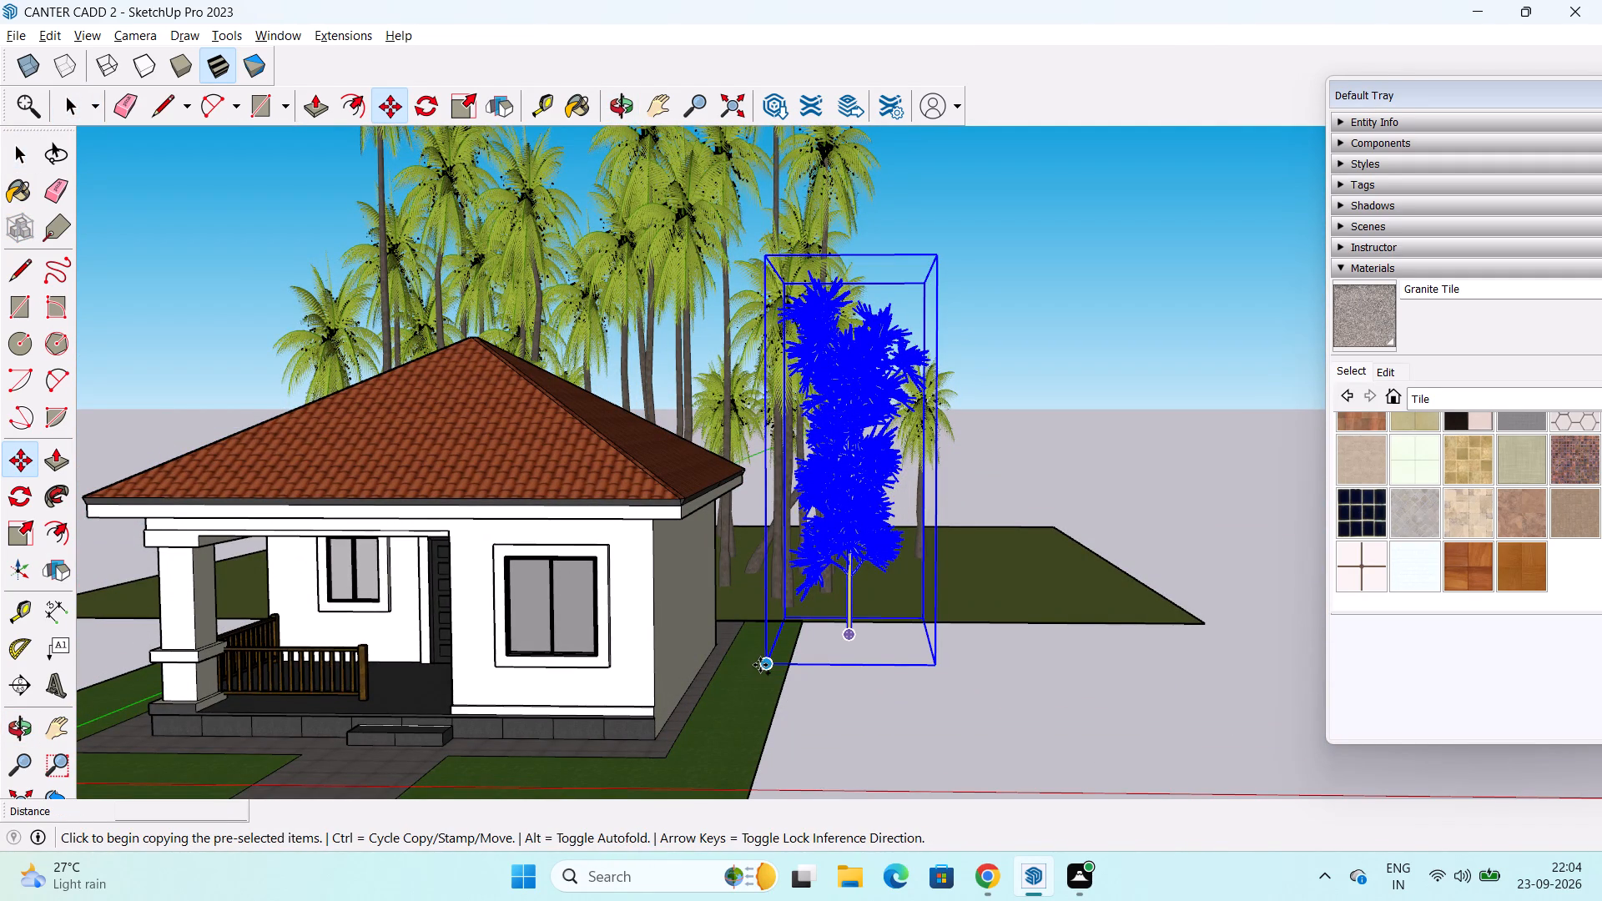
{"action": "middle_click_drag", "start_coordinate": [162, 648], "coordinate": [397, 667]}
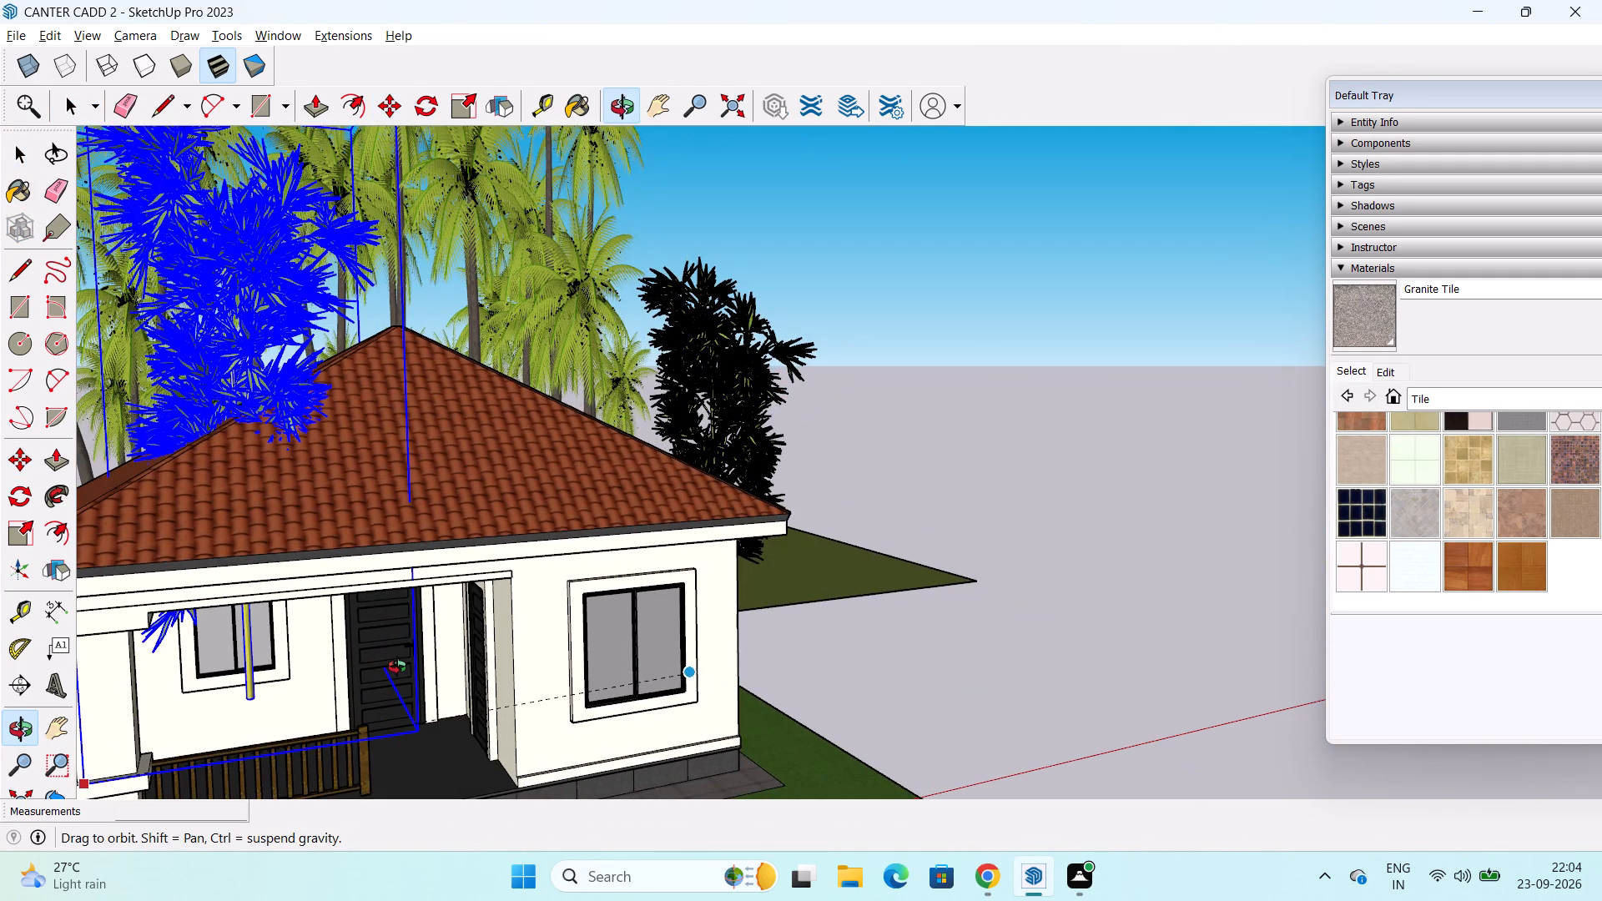
{"action": "middle_click_drag", "start_coordinate": [397, 667], "coordinate": [647, 476]}
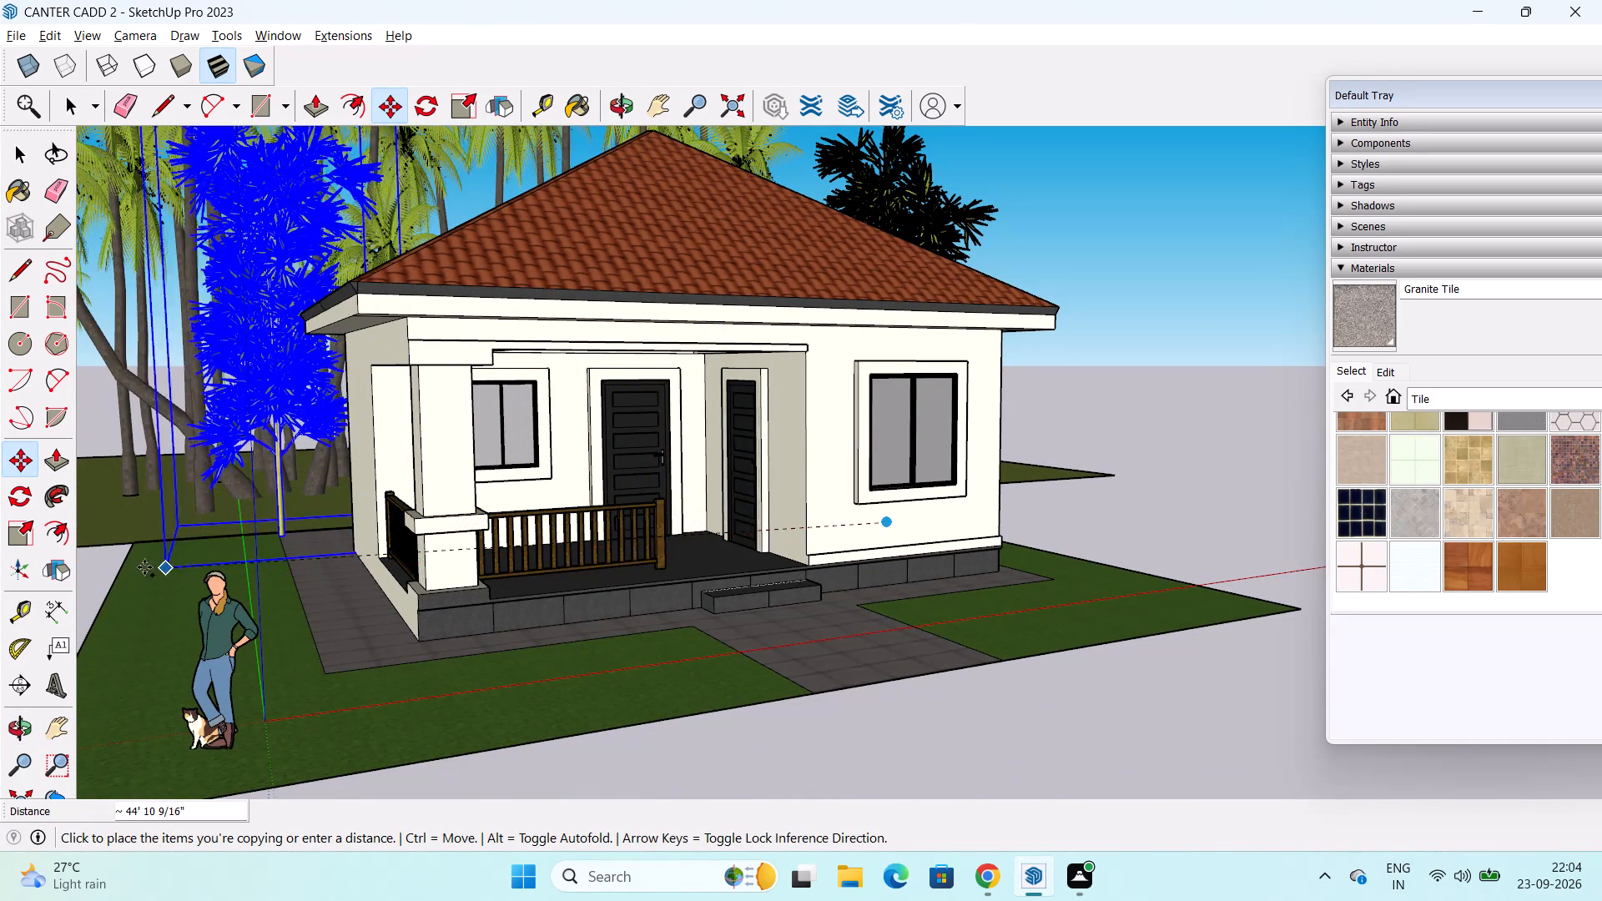
{"action": "middle_click_drag", "start_coordinate": [77, 571], "coordinate": [385, 504], "text": "shift"}
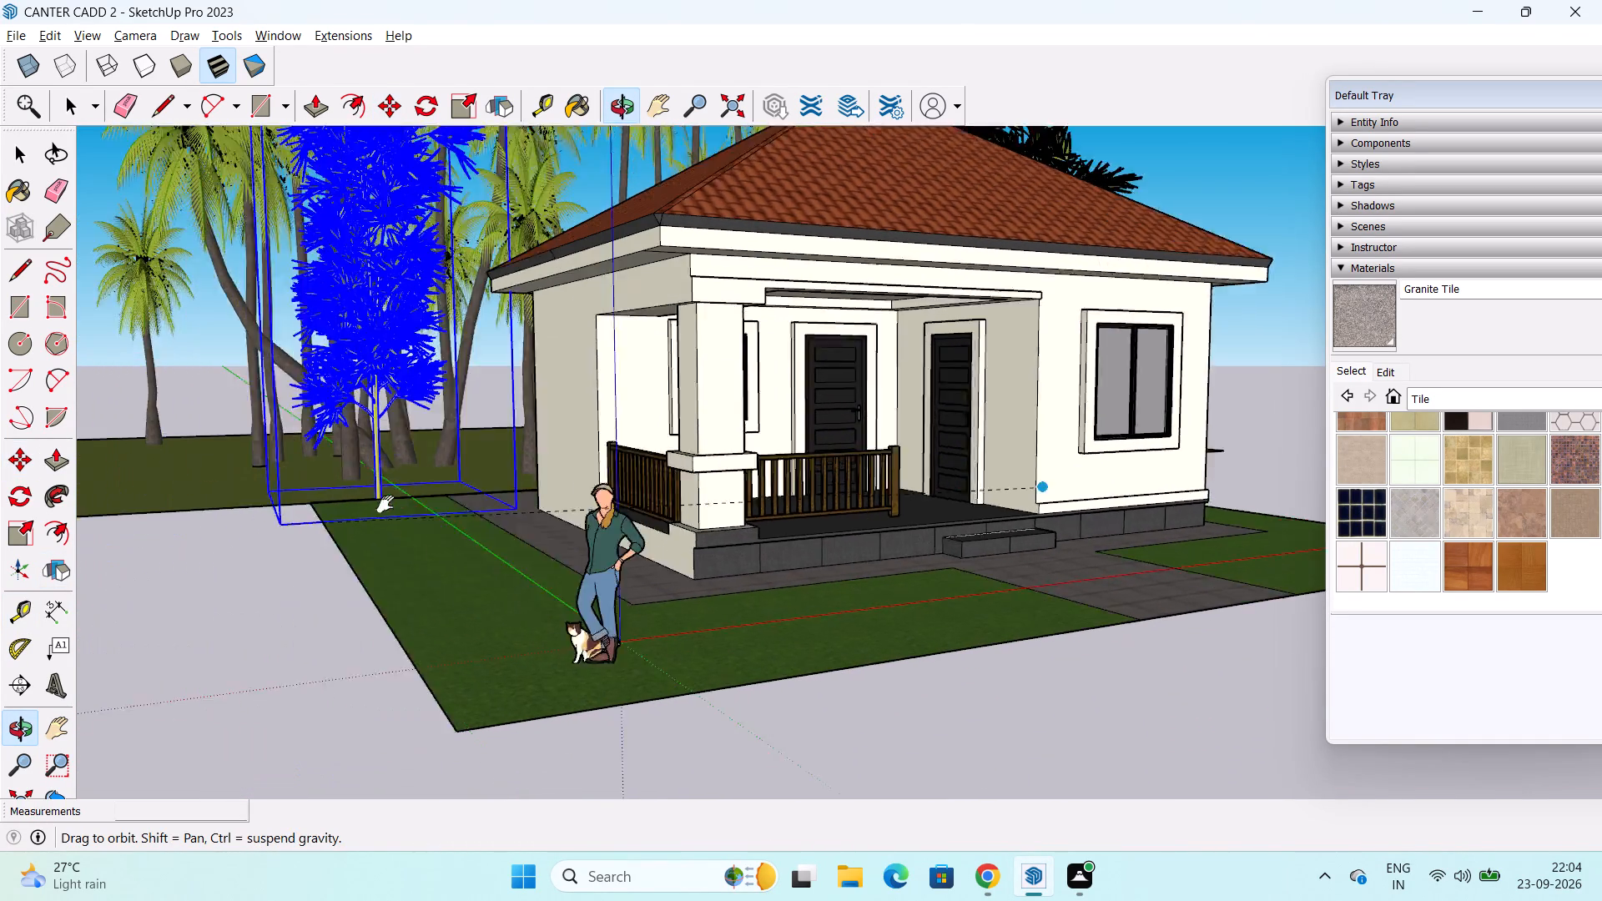
{"action": "middle_click_drag", "start_coordinate": [385, 504], "coordinate": [425, 496], "text": "shift"}
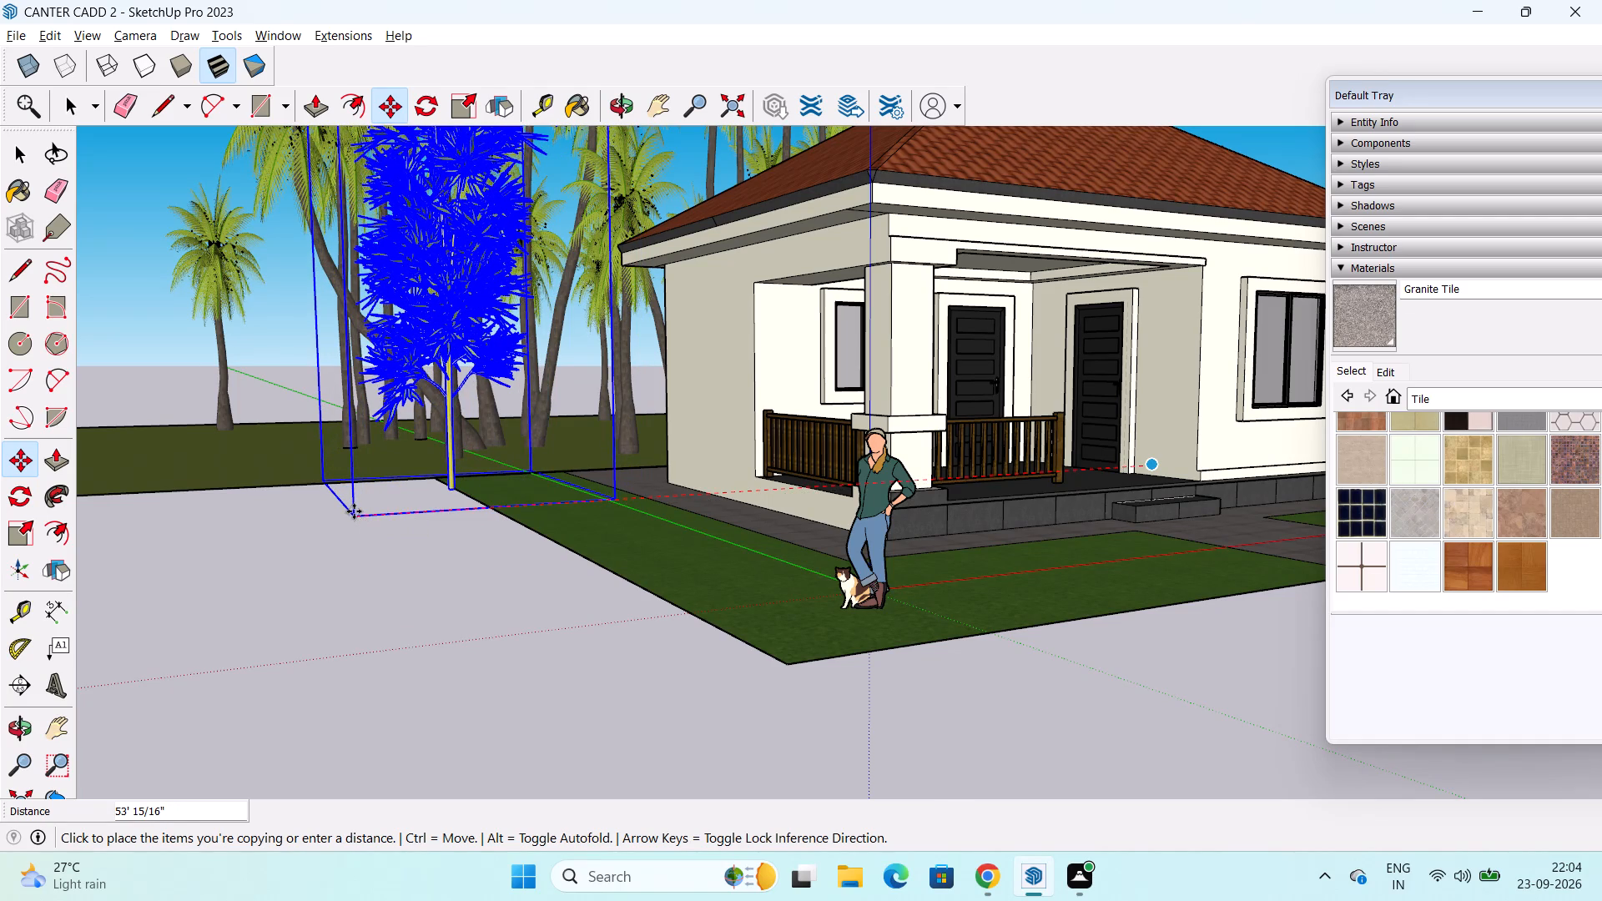
{"action": "left_click", "coordinate": [354, 511]}
{"action": "scroll", "coordinate": [433, 515], "scroll_direction": "down", "scroll_amount": 3}
{"action": "key", "text": "space"}
{"action": "left_click", "coordinate": [475, 576]}
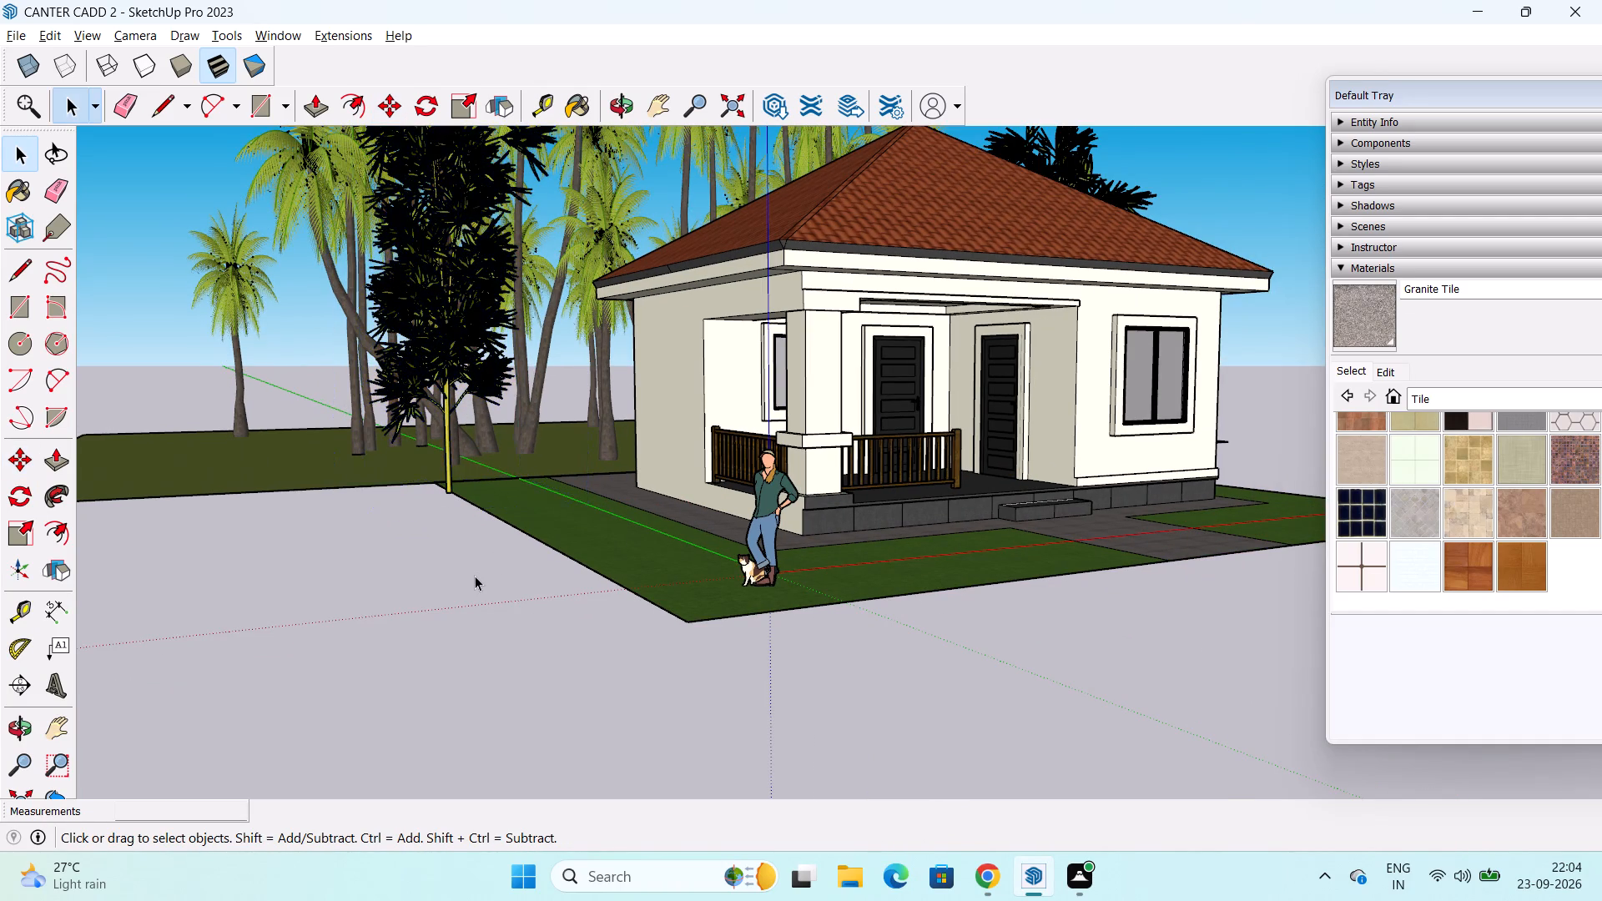
Draw a ground rectangle about 49' 6" by 36' 7" beside the lawn opposite the porch side, from the rear ground's corner to the lawn's front corner.
{"action": "scroll", "coordinate": [491, 549], "scroll_direction": "down", "scroll_amount": 4}
{"action": "middle_click_drag", "start_coordinate": [495, 542], "coordinate": [266, 562]}
{"action": "scroll", "coordinate": [606, 521], "scroll_direction": "down", "scroll_amount": 2}
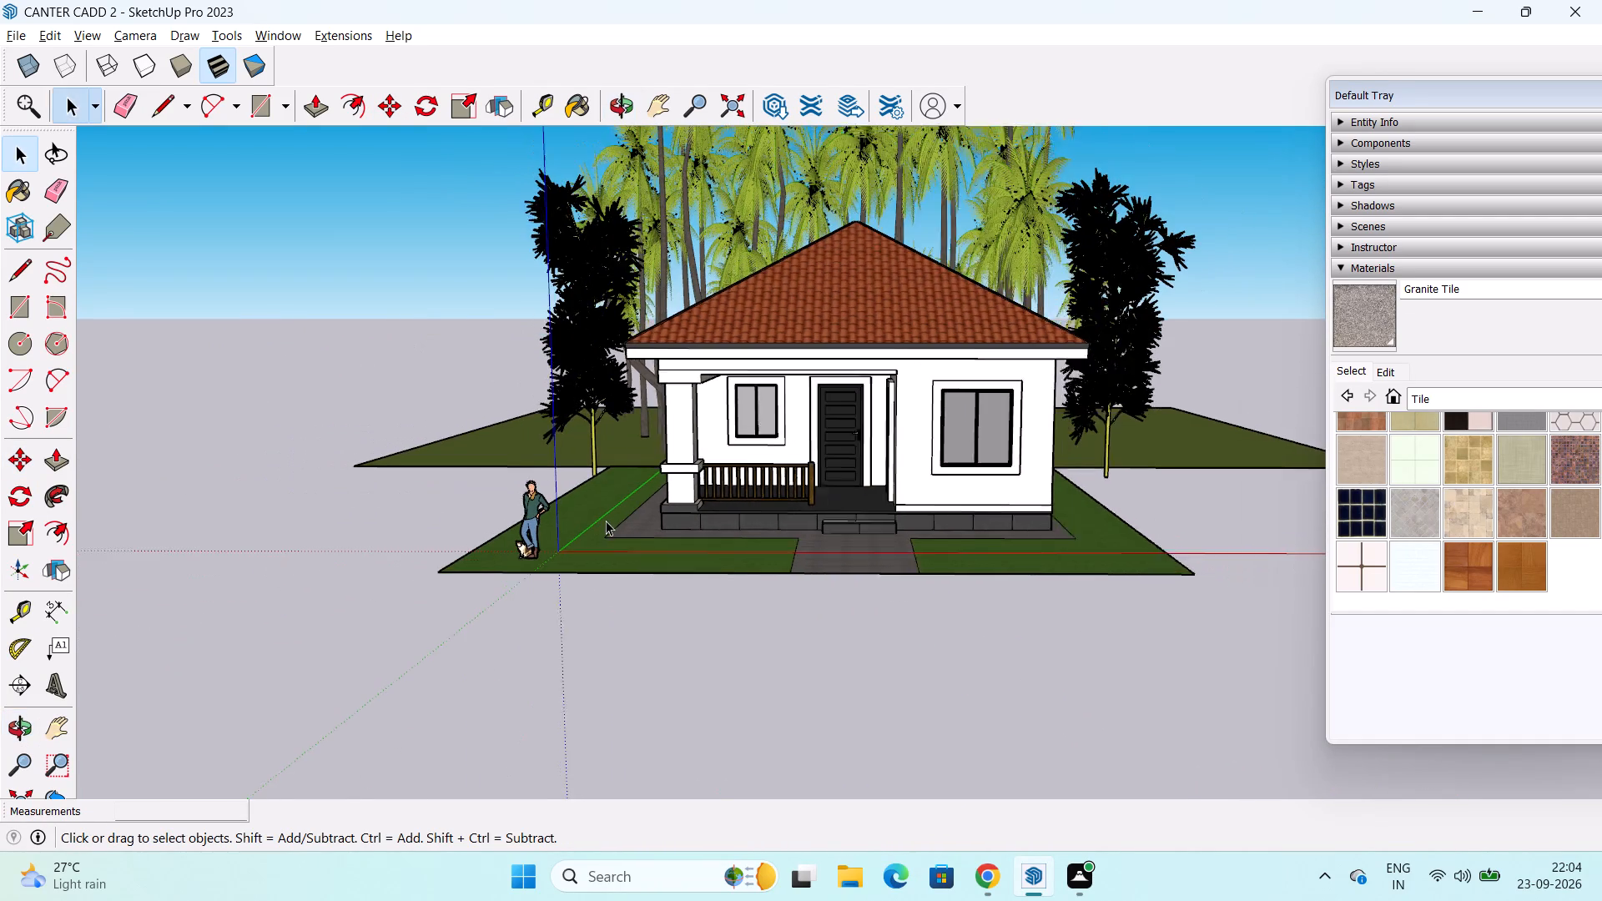
{"action": "middle_click_drag", "start_coordinate": [793, 498], "coordinate": [740, 536]}
{"action": "scroll", "coordinate": [840, 511], "scroll_direction": "up", "scroll_amount": 2}
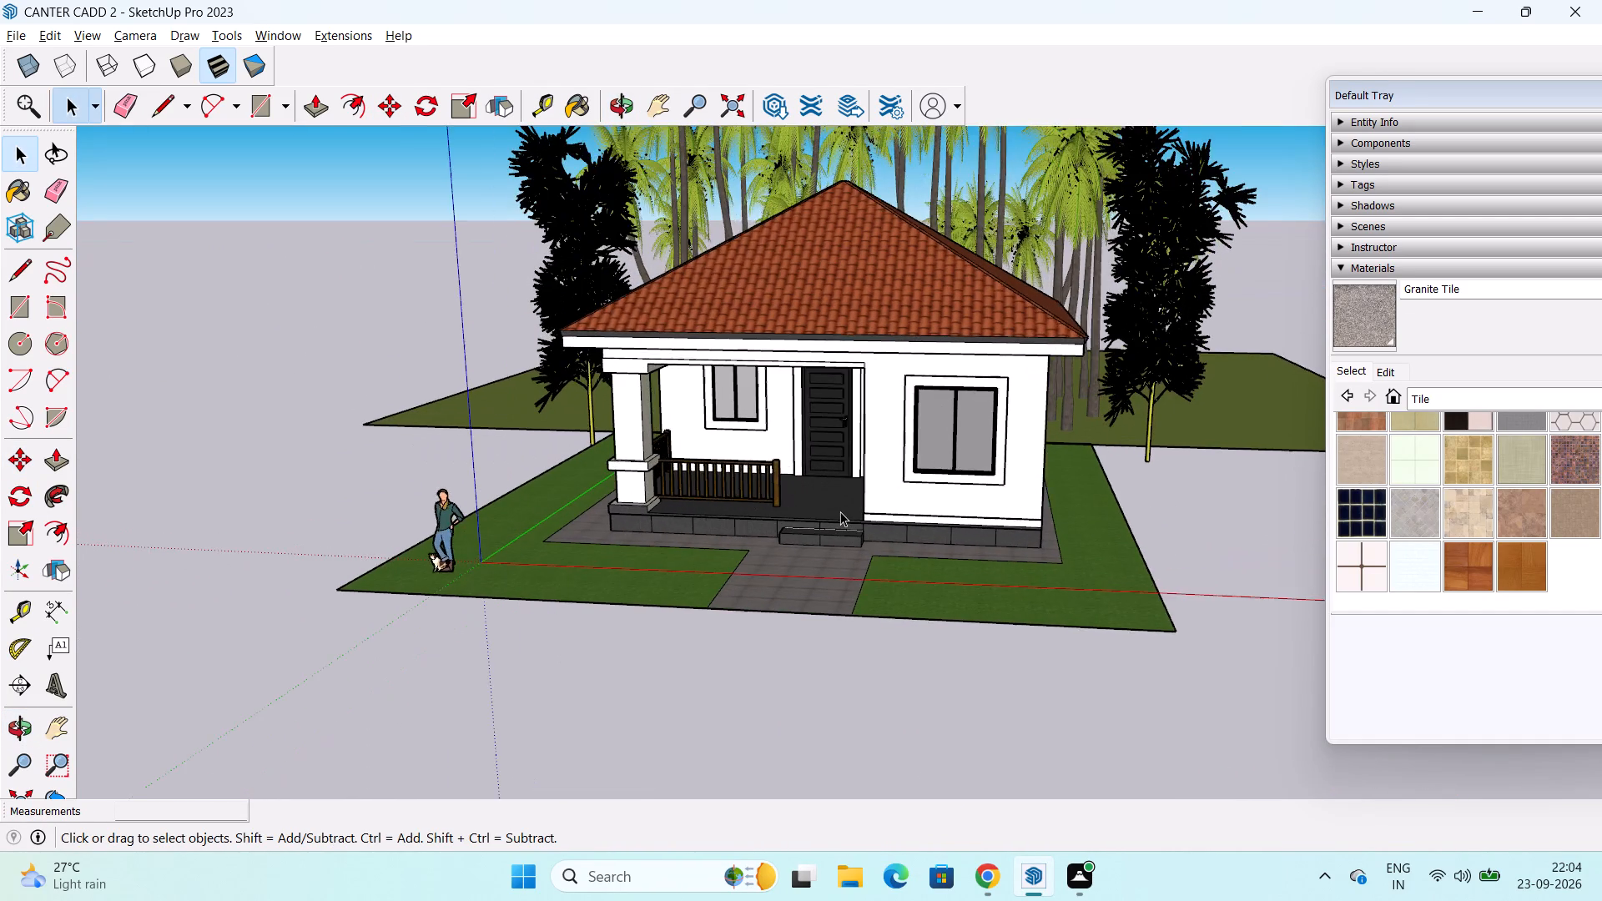
{"action": "scroll", "coordinate": [840, 511], "scroll_direction": "up", "scroll_amount": 1}
{"action": "scroll", "coordinate": [902, 507], "scroll_direction": "down", "scroll_amount": 4}
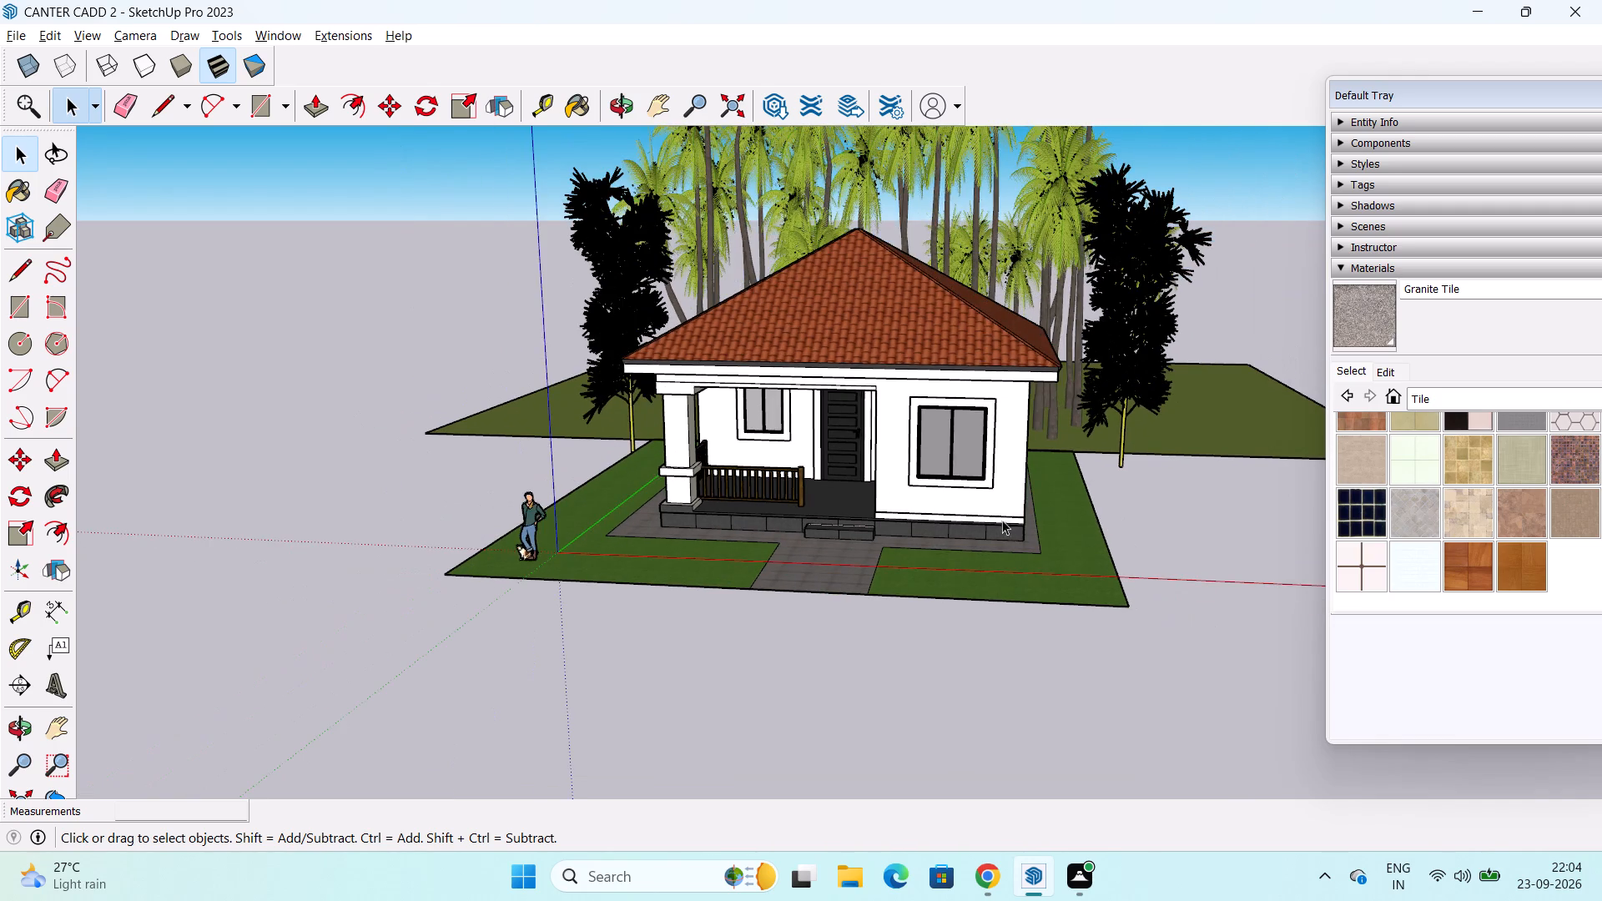
{"action": "middle_click_drag", "start_coordinate": [1010, 521], "coordinate": [892, 514], "text": "shift"}
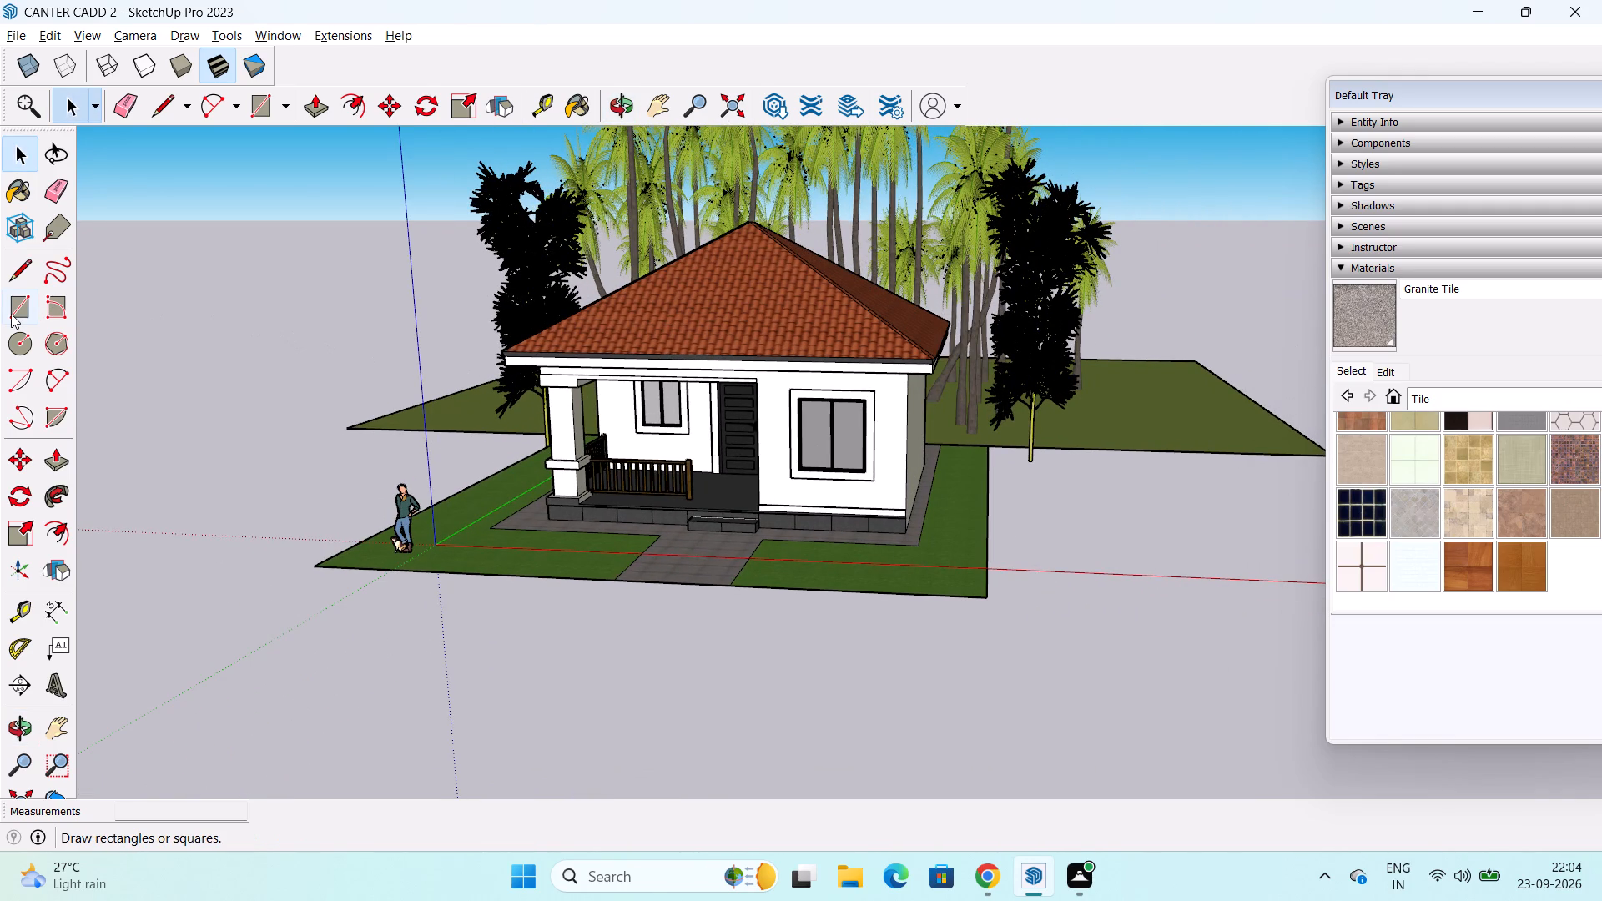
{"action": "left_click", "coordinate": [11, 314]}
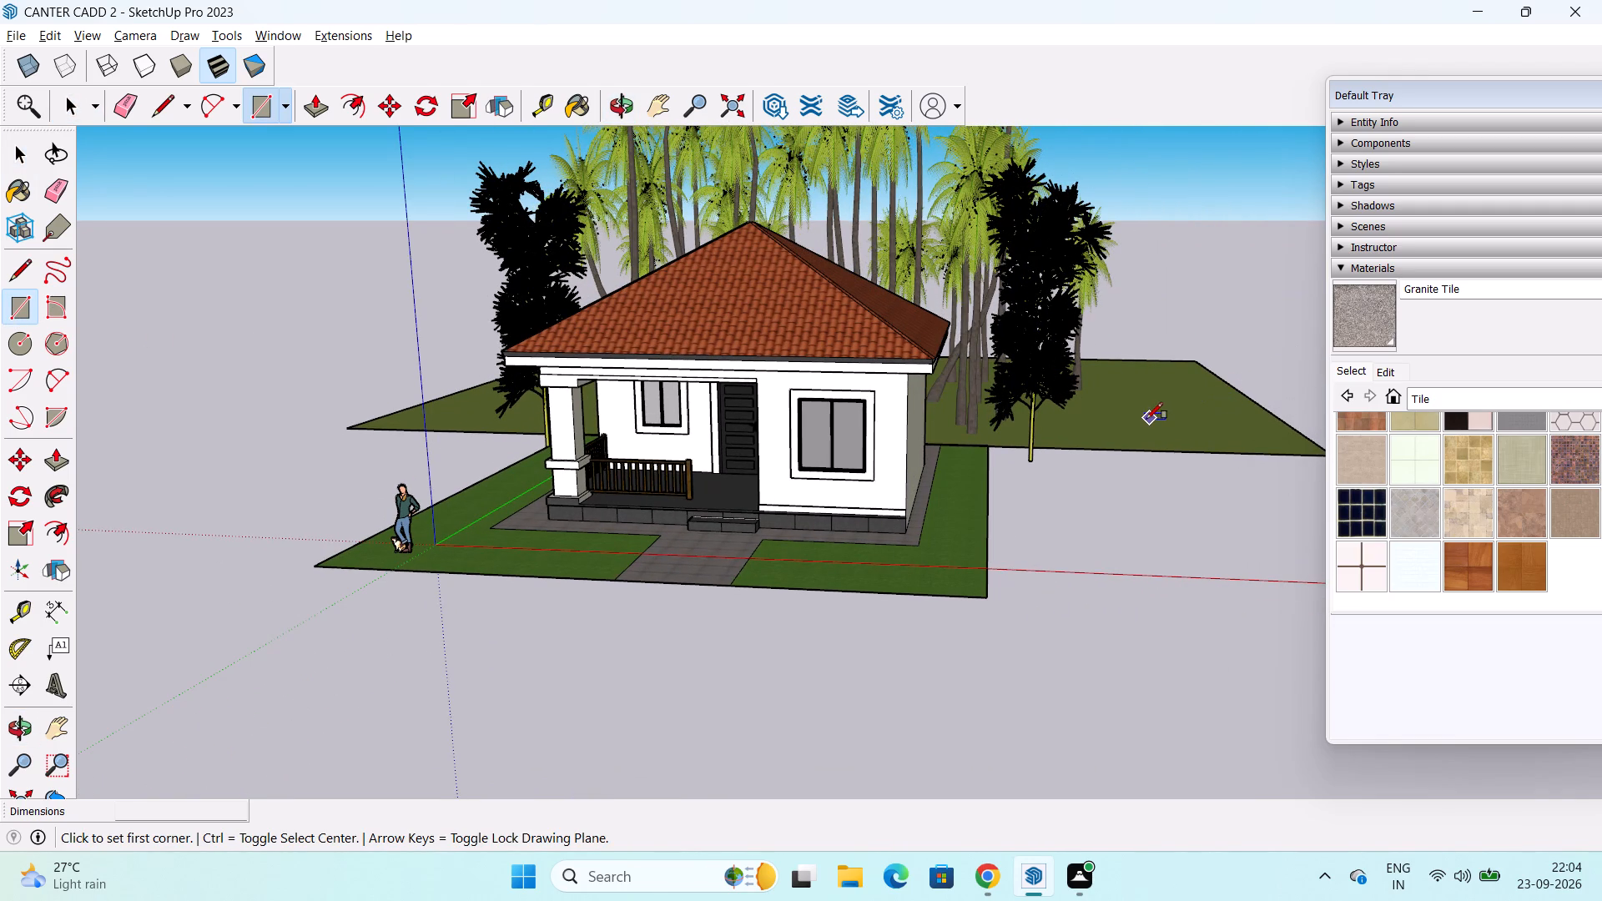
{"action": "middle_click_drag", "start_coordinate": [1146, 419], "coordinate": [934, 403], "text": "shift"}
{"action": "left_click", "coordinate": [1079, 436]}
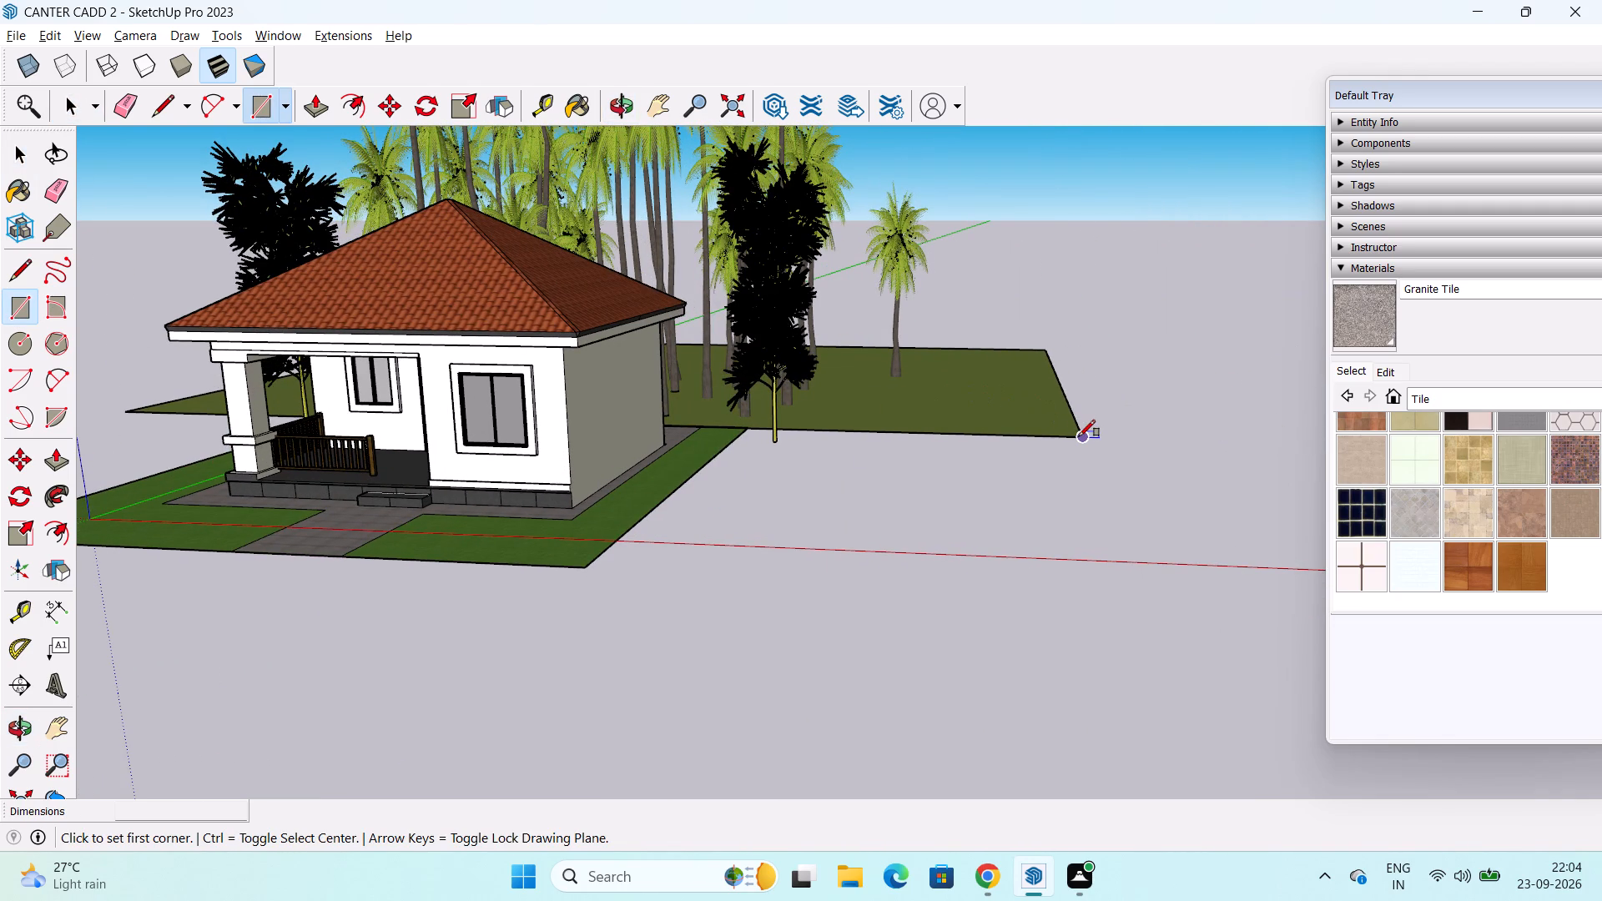
{"action": "left_click", "coordinate": [592, 562]}
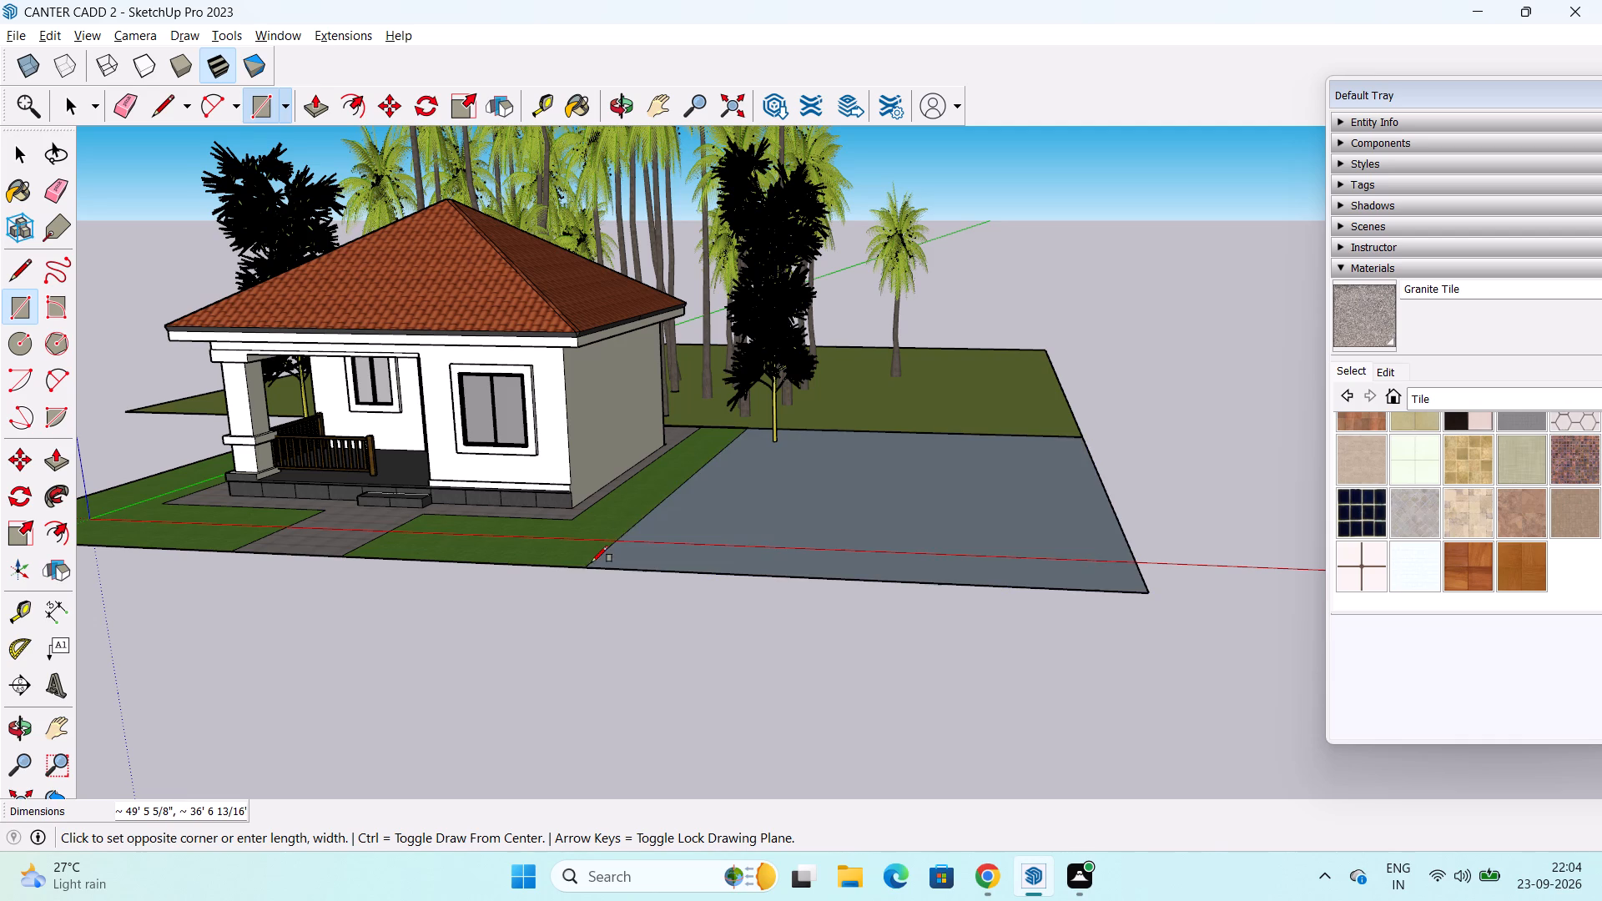
Draw a ground rectangle about 49' 6" by 28' 6" on the porch side, from the rear ground's corner to the lawn's front corner.
{"action": "scroll", "coordinate": [539, 541], "scroll_direction": "down", "scroll_amount": 2}
{"action": "middle_click_drag", "start_coordinate": [484, 531], "coordinate": [703, 486]}
{"action": "middle_click_drag", "start_coordinate": [536, 502], "coordinate": [536, 501], "text": "shift"}
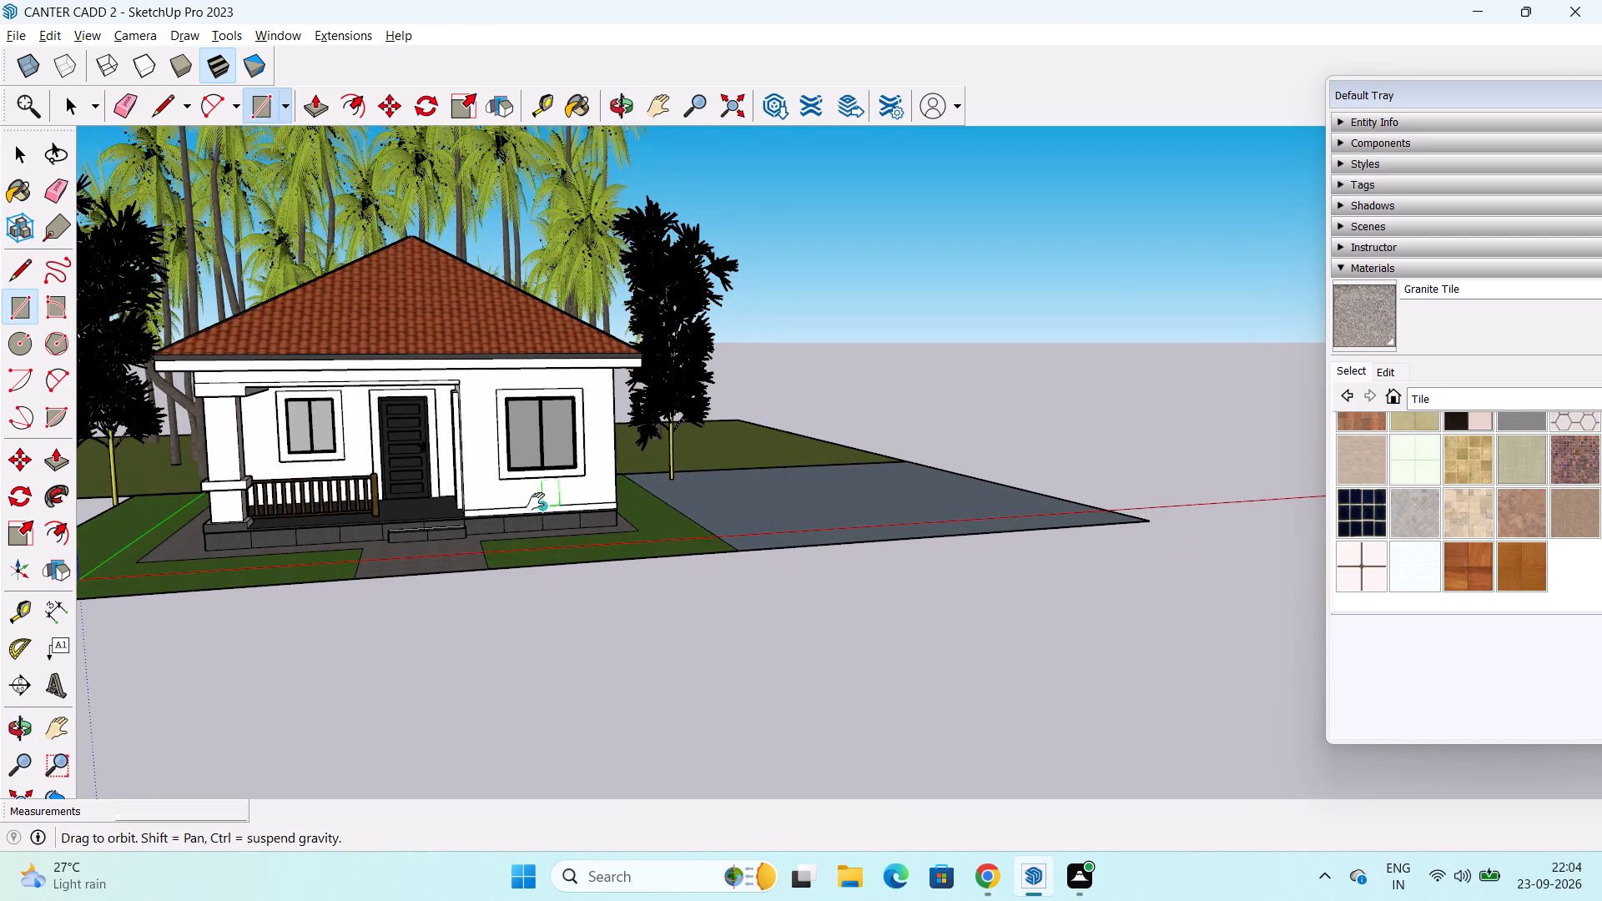
{"action": "middle_click_drag", "start_coordinate": [536, 501], "coordinate": [884, 492], "text": "shift"}
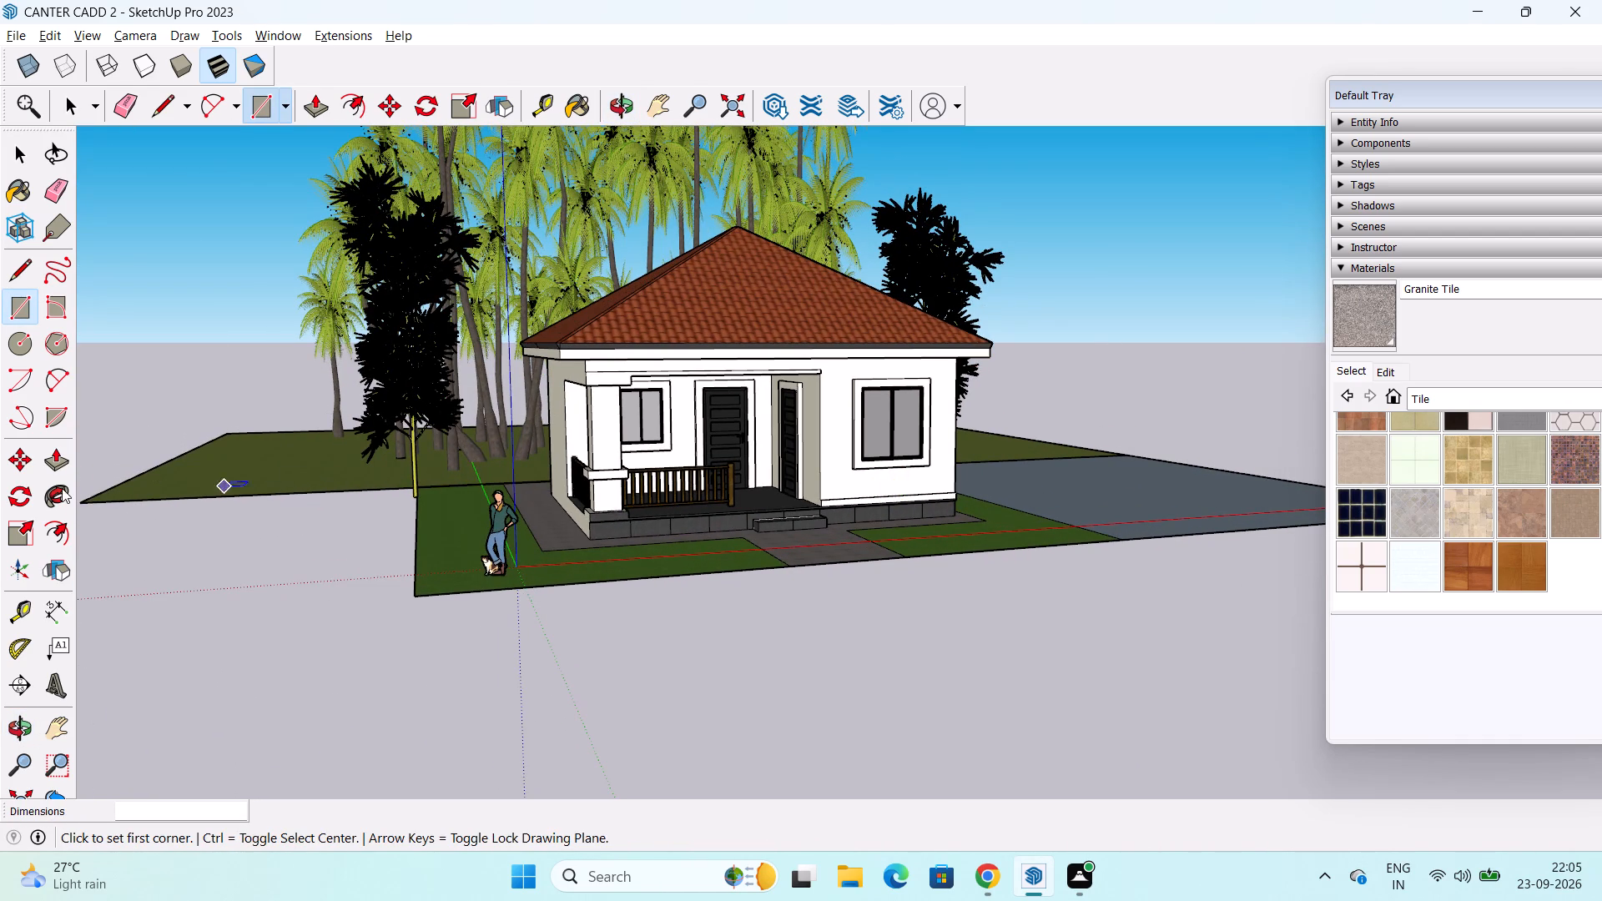
{"action": "left_click_drag", "start_coordinate": [84, 497], "coordinate": [103, 501]}
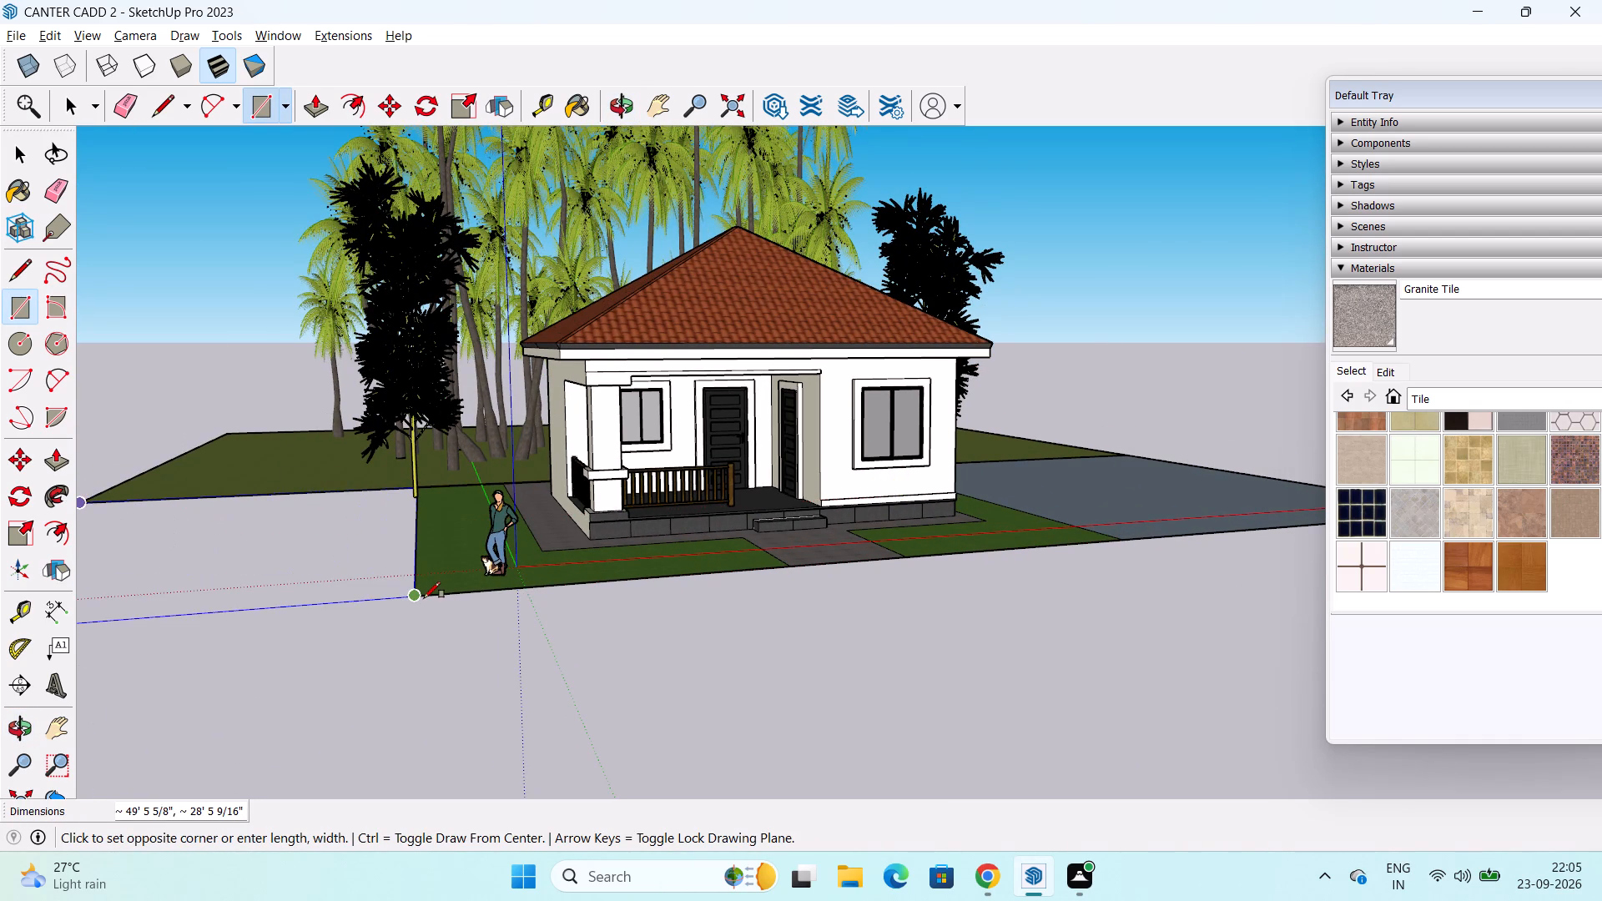
{"action": "left_click", "coordinate": [424, 598]}
{"action": "key", "text": "space"}
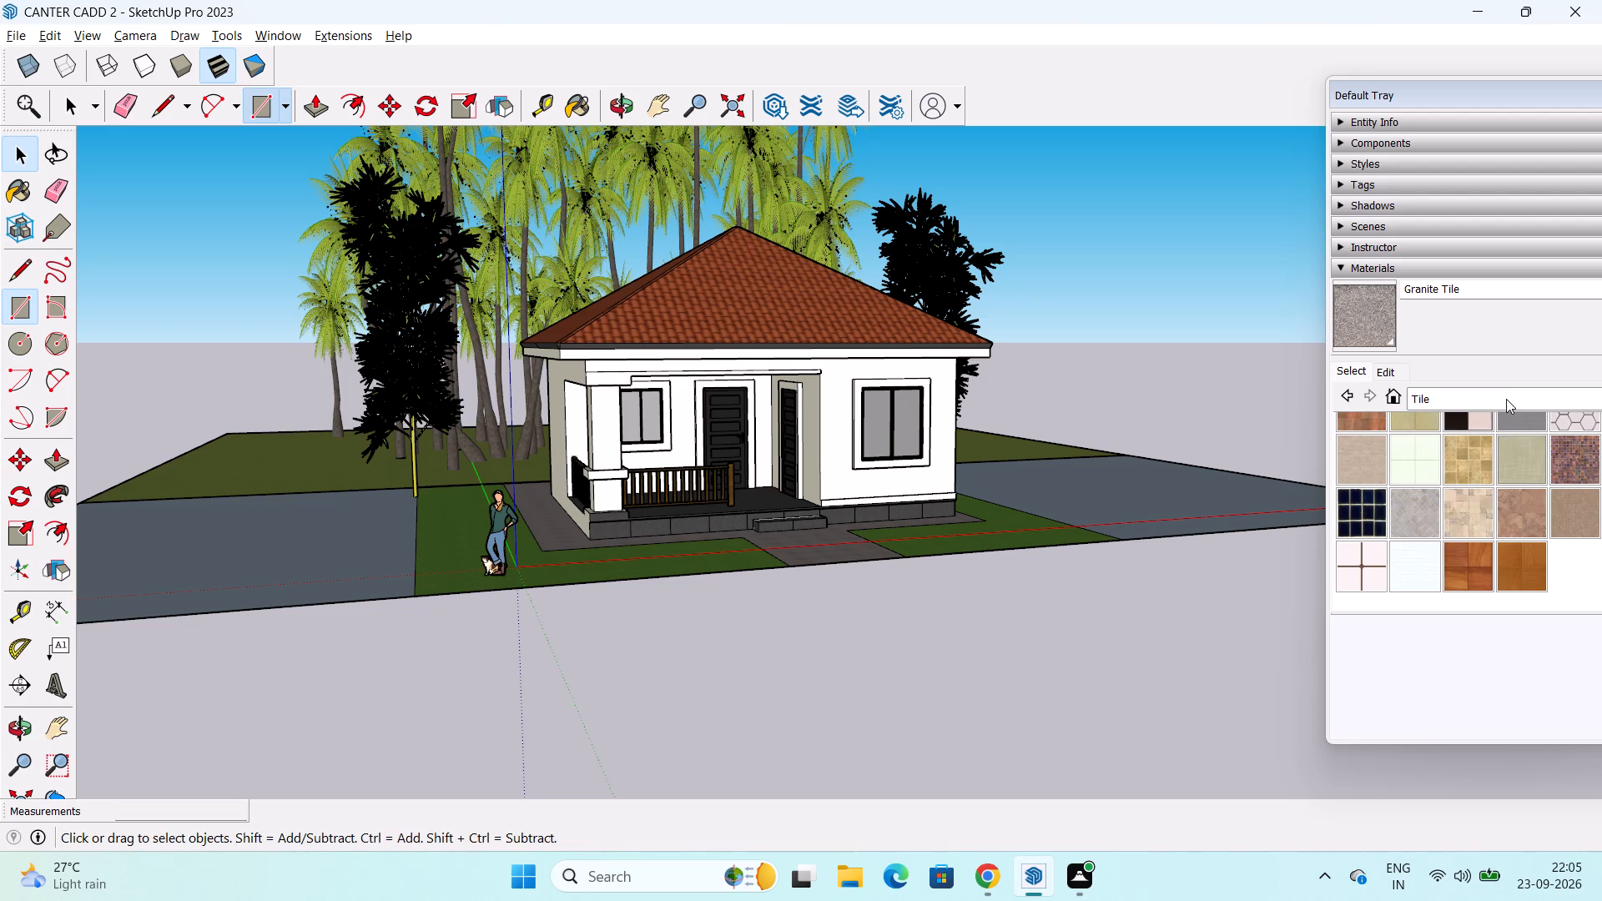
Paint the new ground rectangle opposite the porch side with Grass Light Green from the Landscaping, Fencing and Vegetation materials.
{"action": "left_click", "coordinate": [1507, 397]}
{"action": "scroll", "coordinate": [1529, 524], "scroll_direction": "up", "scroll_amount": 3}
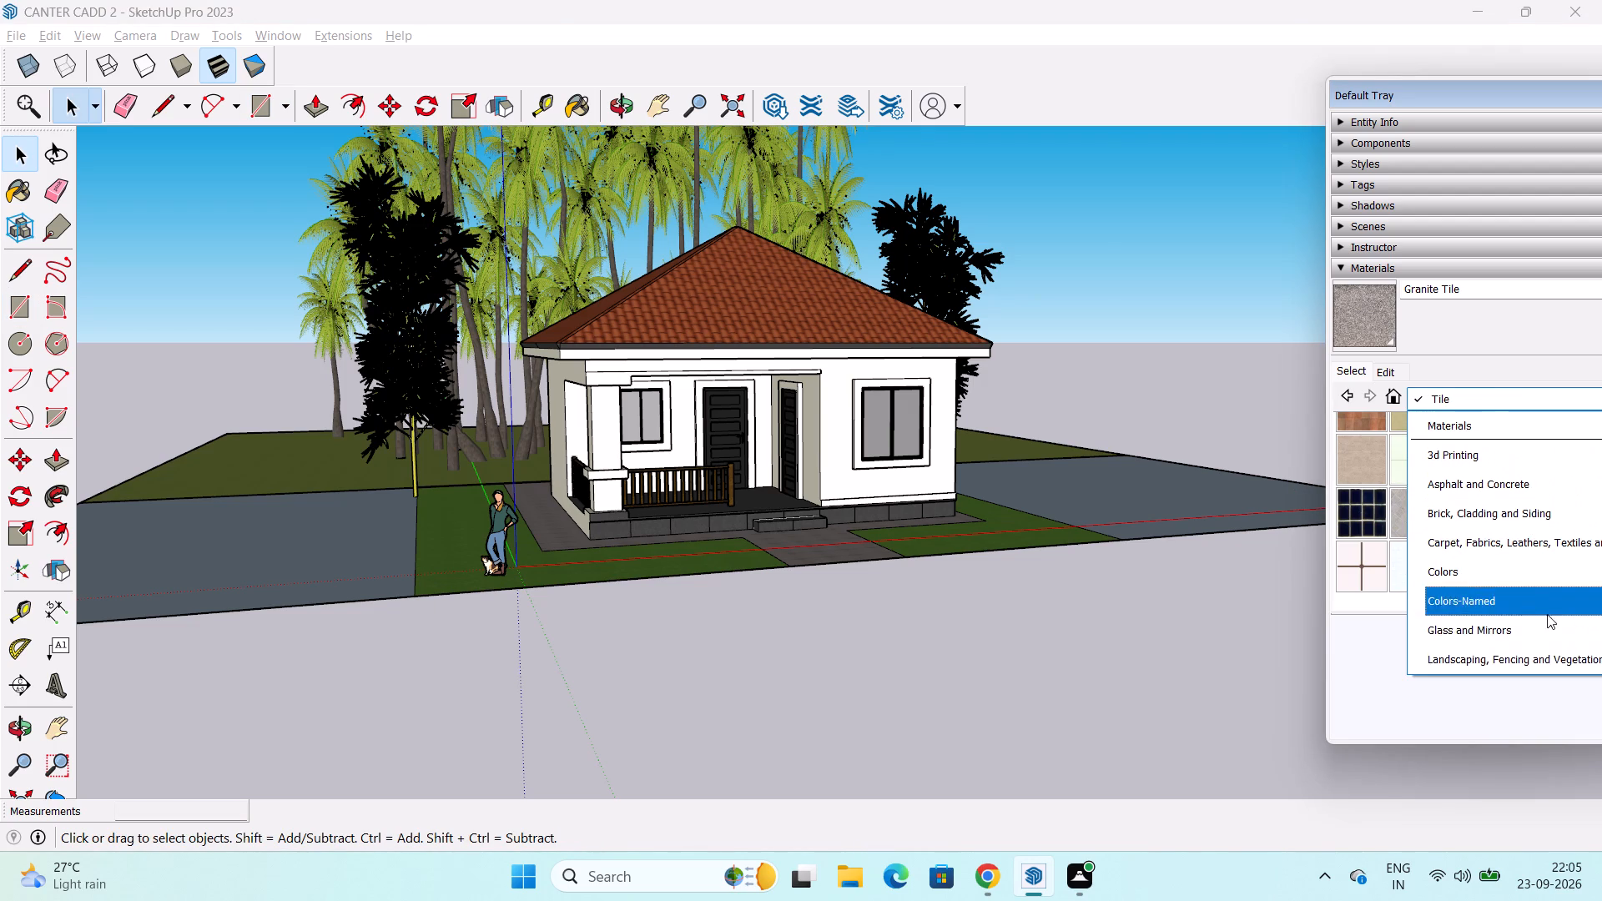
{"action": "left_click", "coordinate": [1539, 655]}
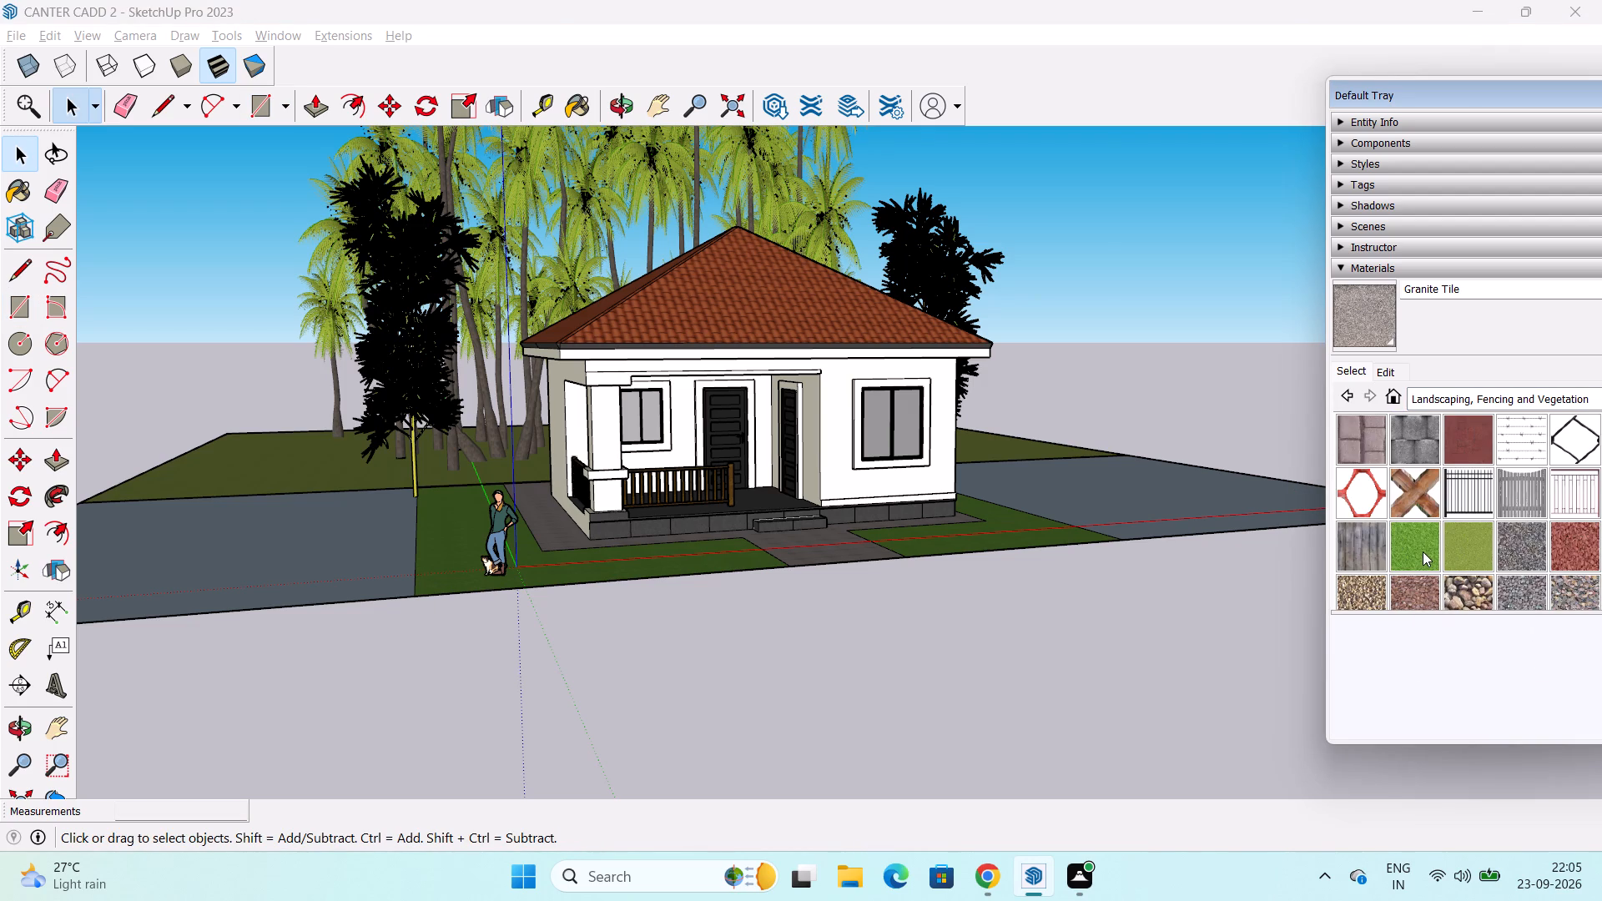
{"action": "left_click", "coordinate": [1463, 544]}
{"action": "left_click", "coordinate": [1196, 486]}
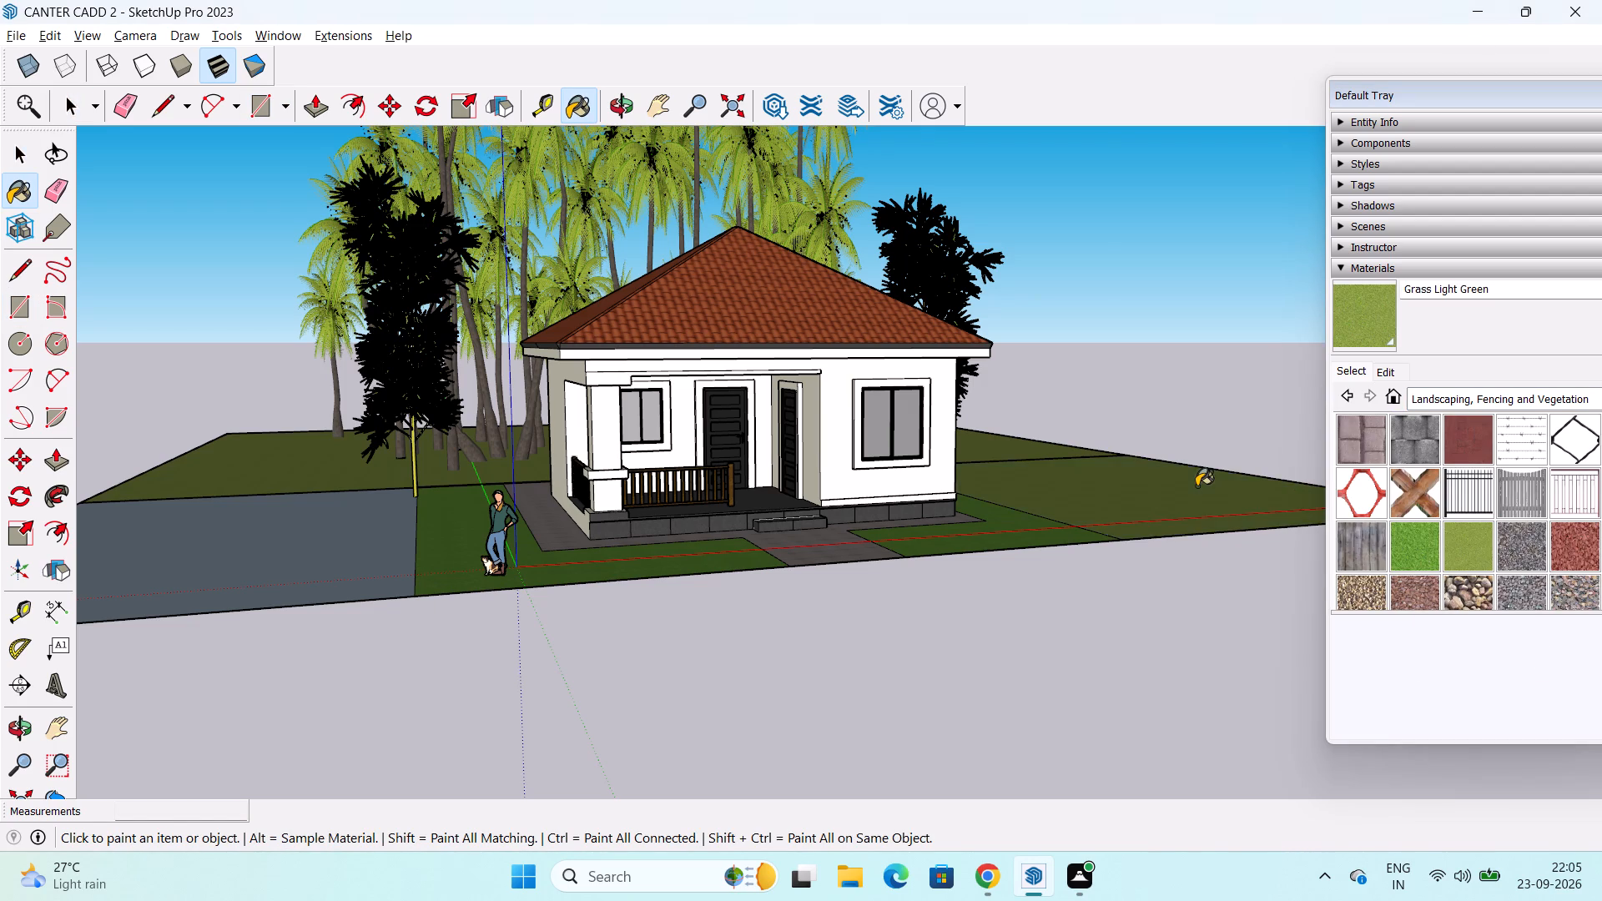
Paint both new side ground rectangles with Grass Dark Green to match the lawn around the house.
{"action": "middle_click_drag", "start_coordinate": [1196, 486], "coordinate": [1071, 825]}
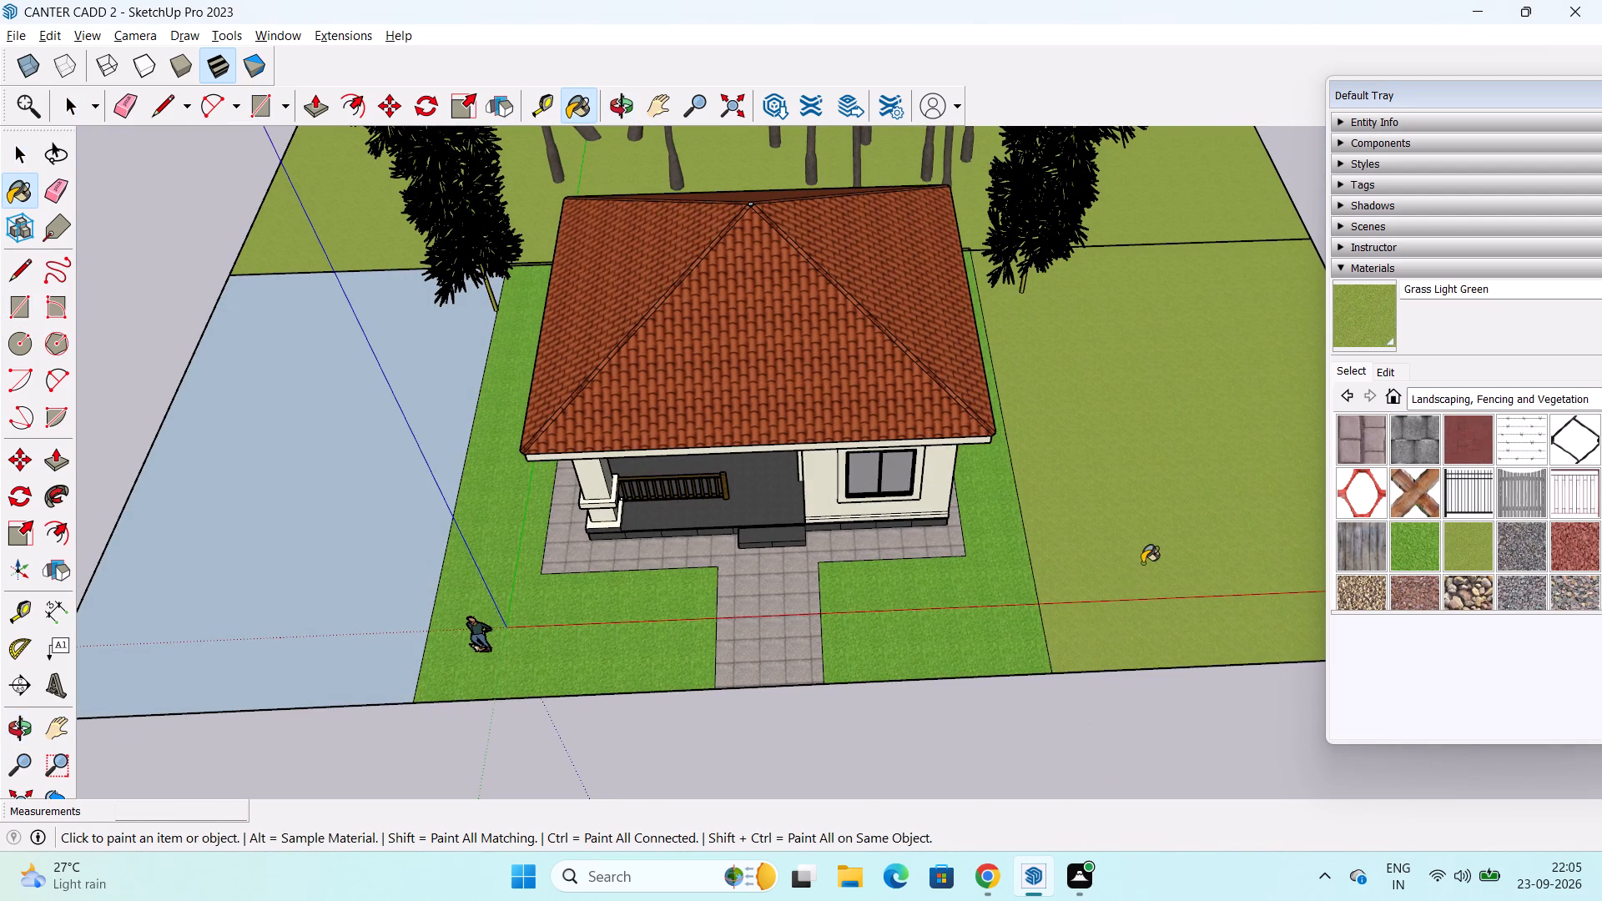
{"action": "left_click", "coordinate": [1428, 546]}
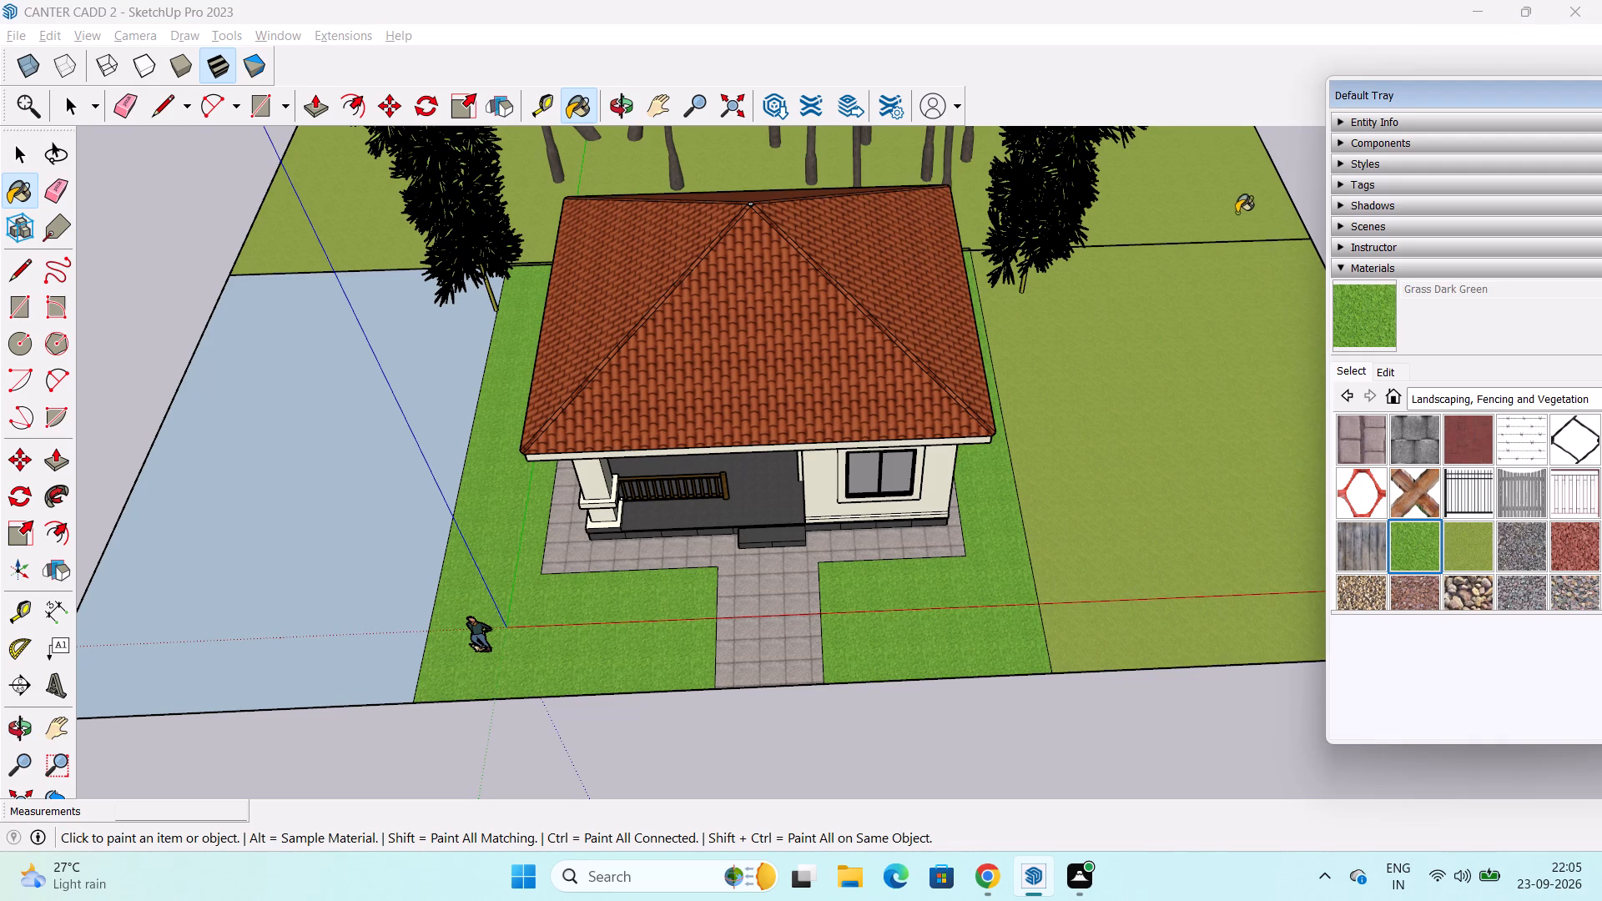
{"action": "left_click", "coordinate": [1228, 202]}
{"action": "left_click", "coordinate": [1219, 371]}
{"action": "left_click", "coordinate": [360, 533]}
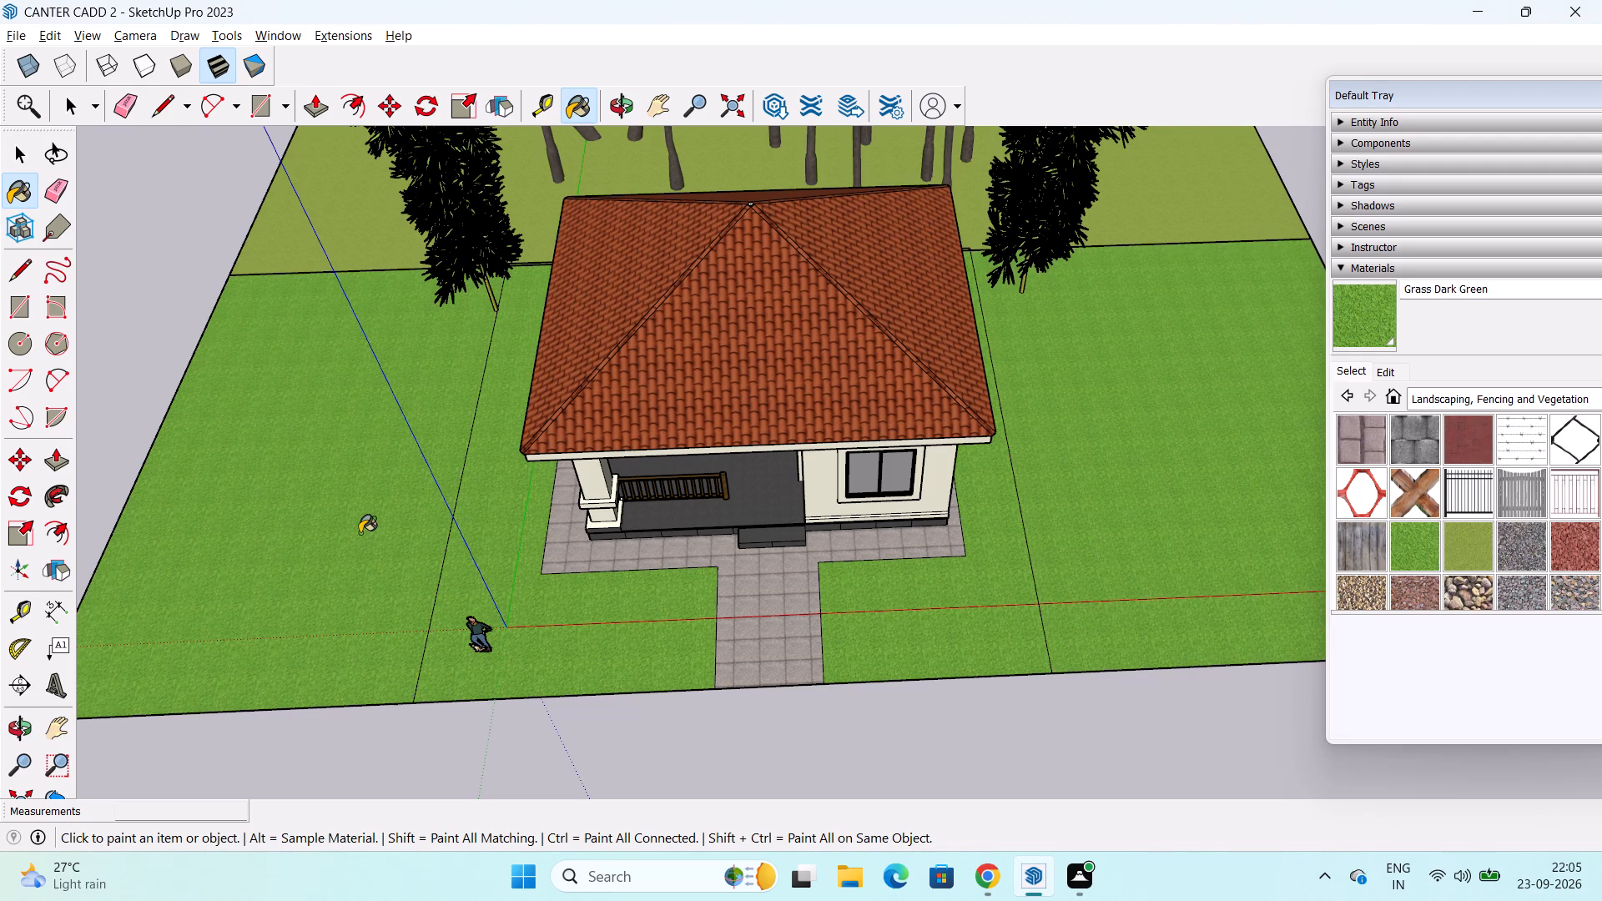
{"action": "key", "text": "space"}
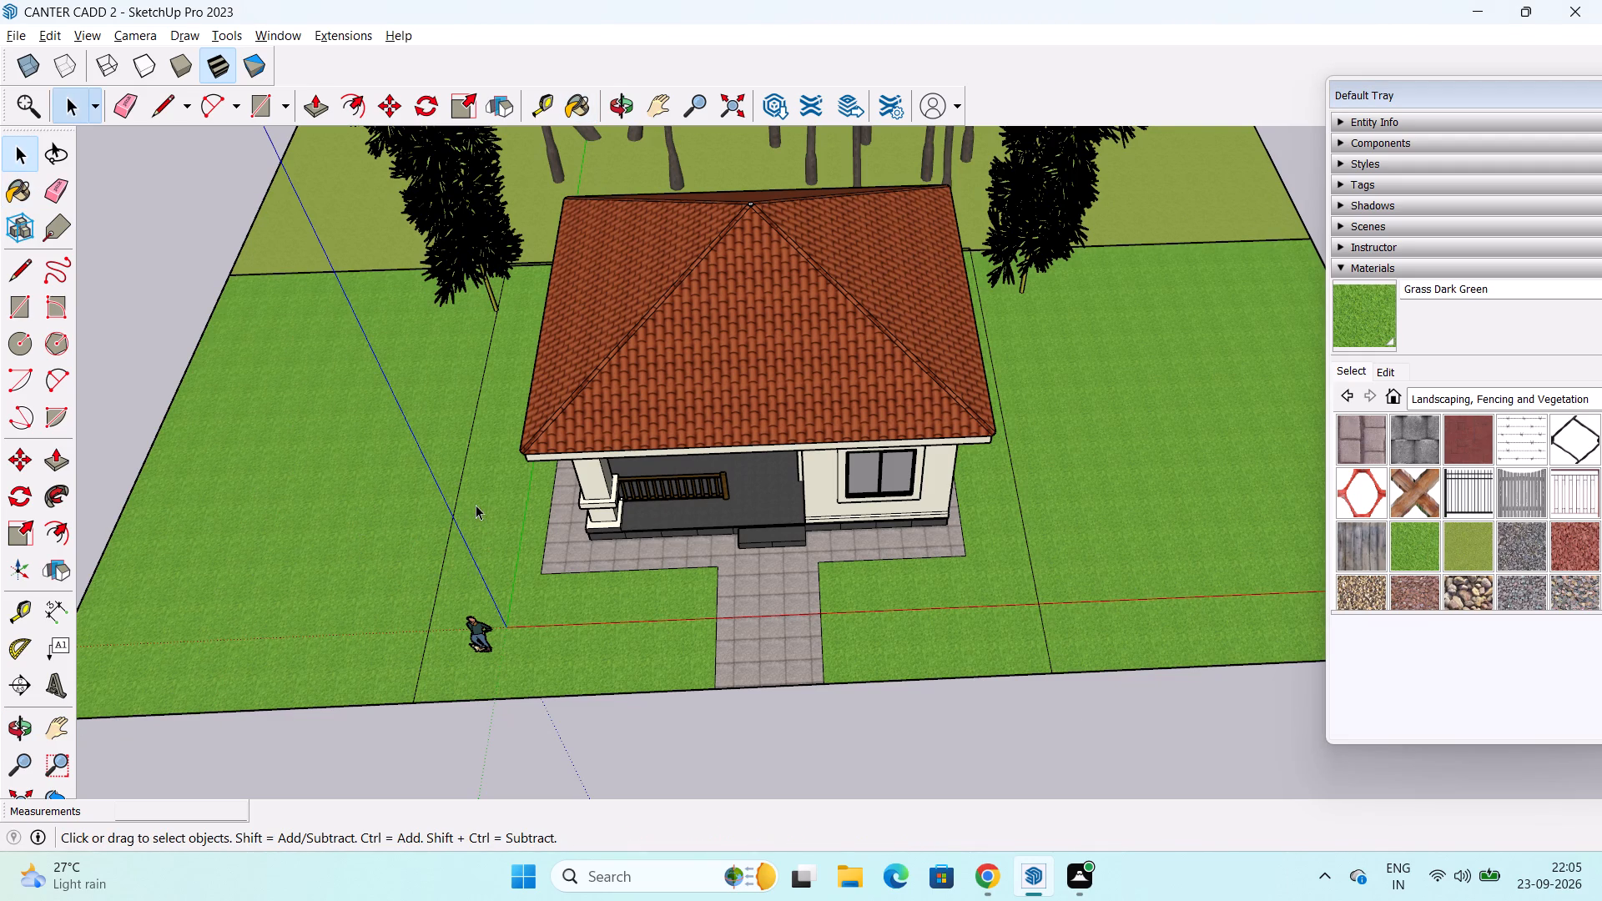
Delete the two edges separating the original lawn from the new grass areas on either side of the house.
{"action": "left_click", "coordinate": [461, 472]}
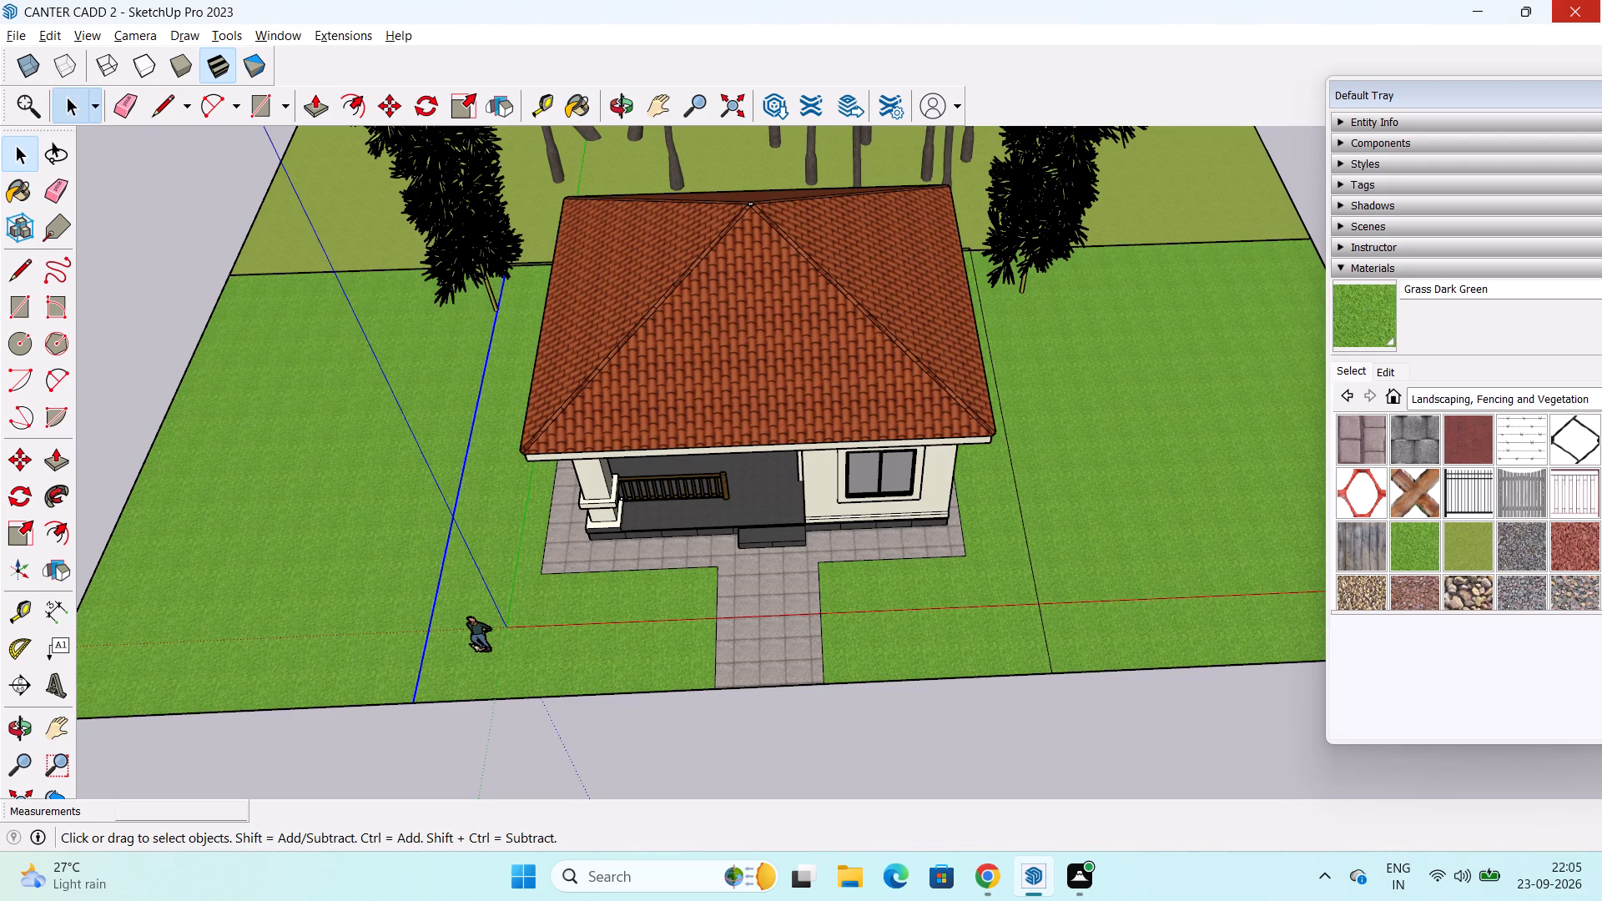
{"action": "key", "text": "Delete"}
{"action": "left_click", "coordinate": [1601, 0]}
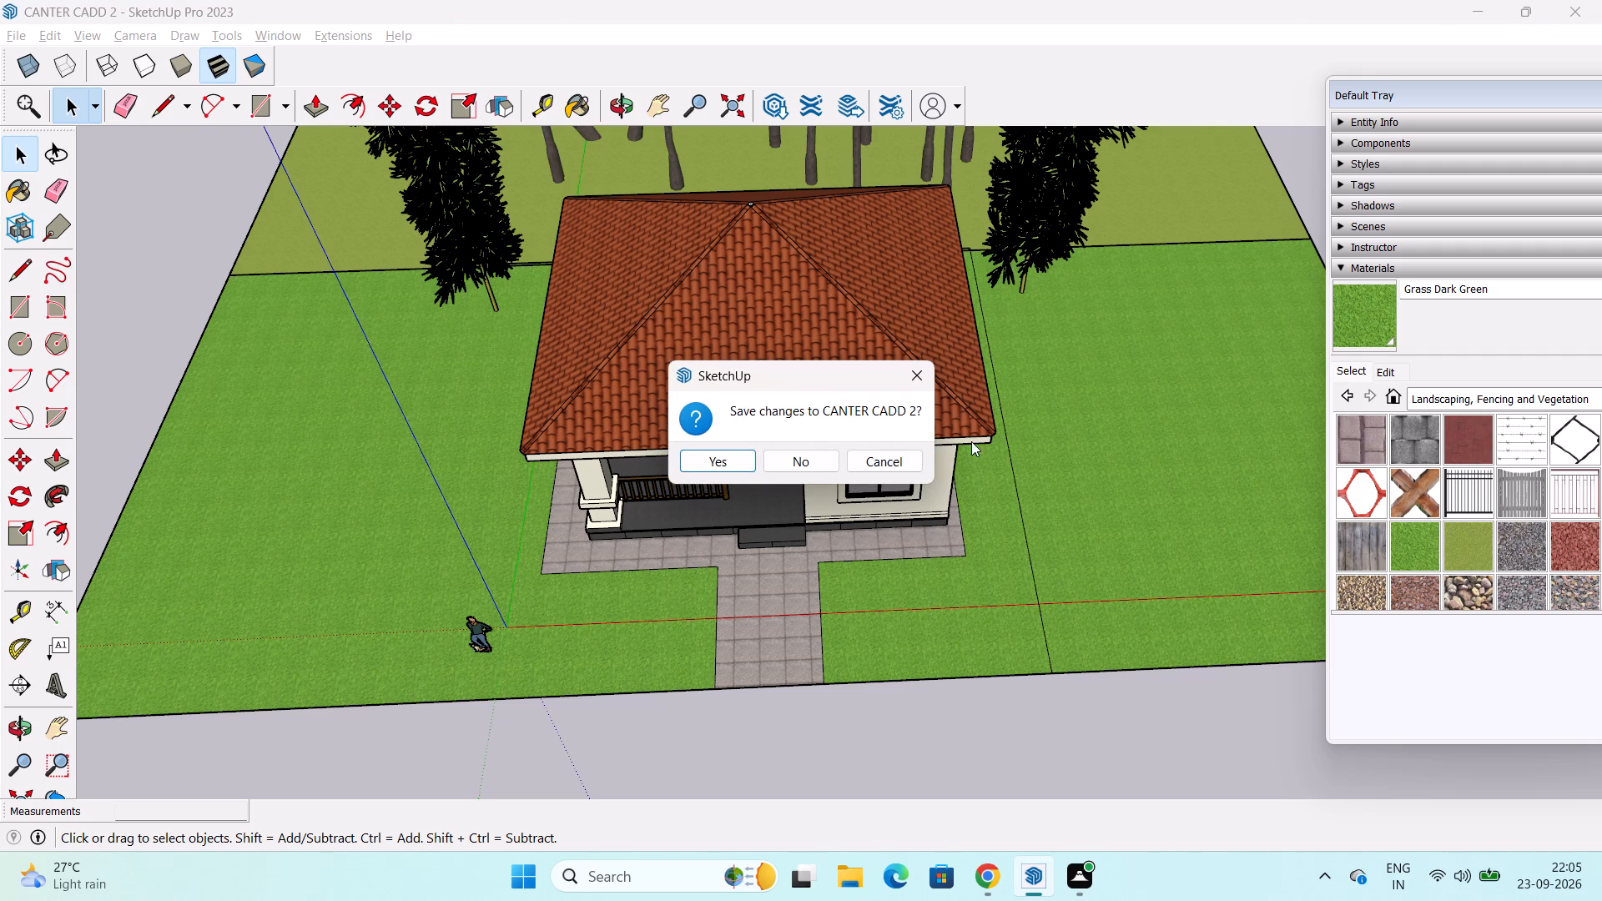
{"action": "left_click", "coordinate": [915, 377]}
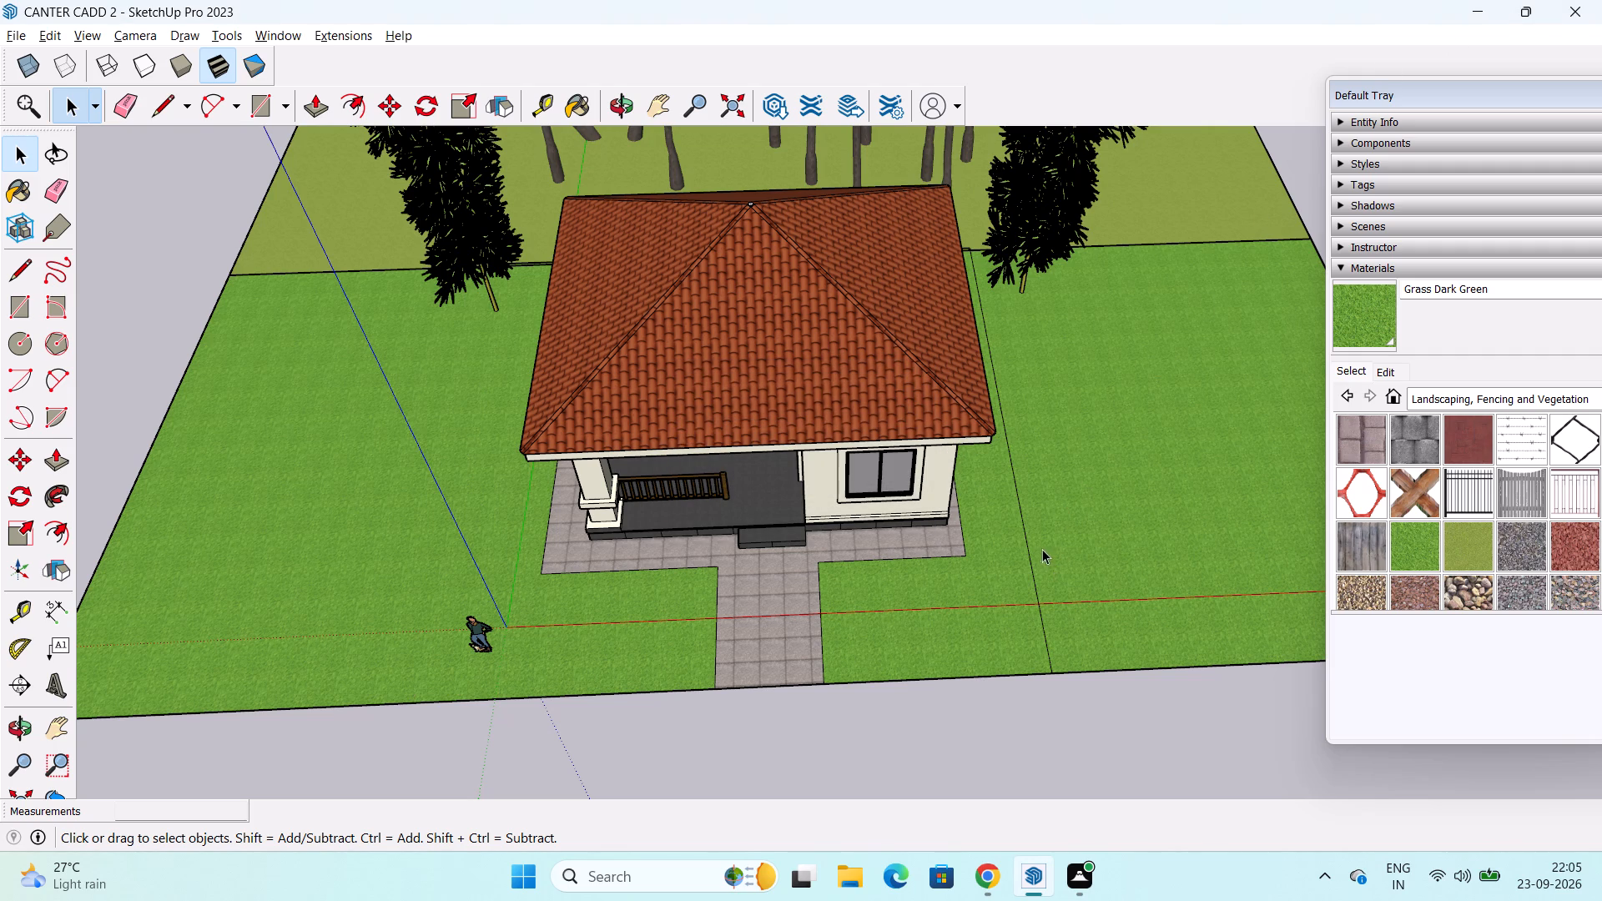
{"action": "left_click", "coordinate": [1028, 551]}
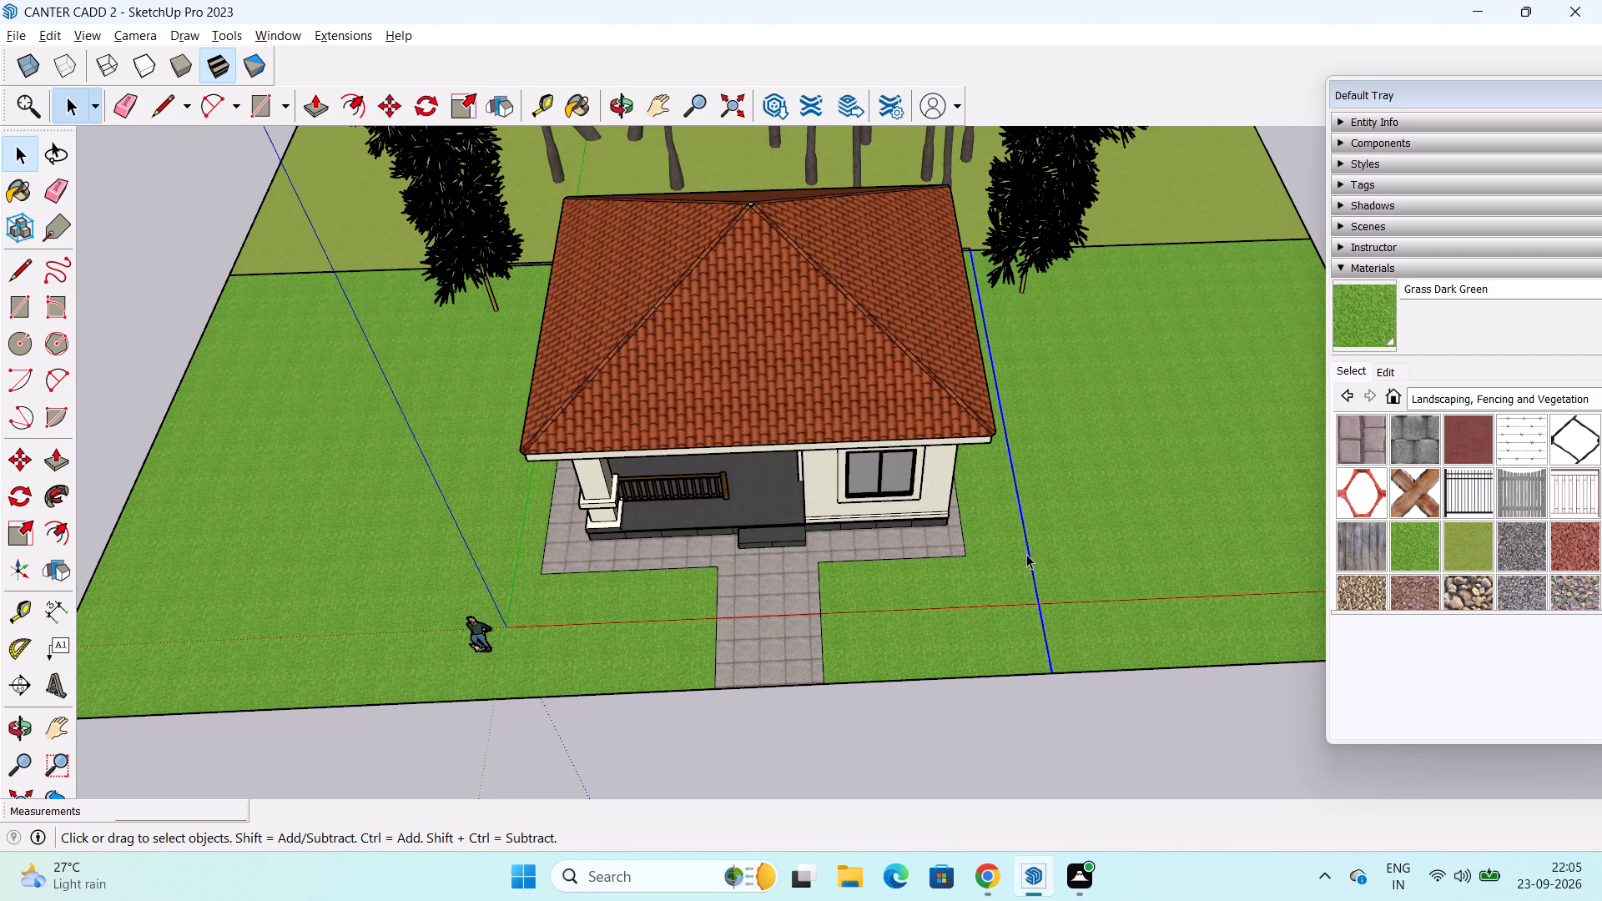
{"action": "key", "text": "Delete"}
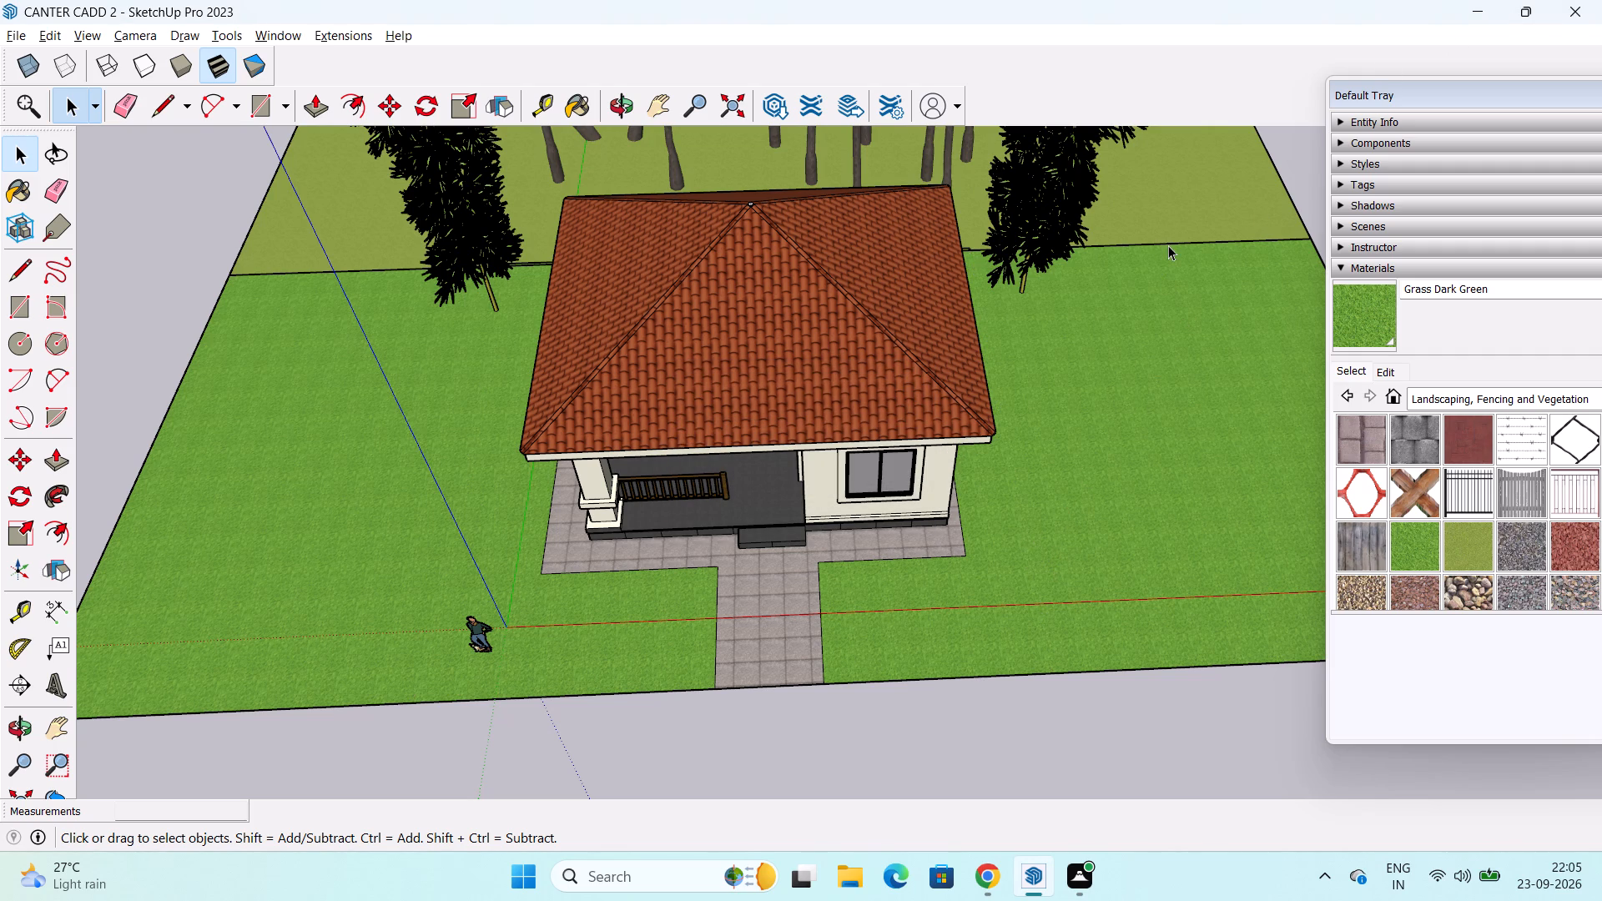
Examine the boundary with the rear ground and the overall landscaped house from above and from the front.
{"action": "left_click", "coordinate": [1179, 240]}
{"action": "scroll", "coordinate": [1082, 290], "scroll_direction": "up", "scroll_amount": 2}
{"action": "scroll", "coordinate": [1082, 290], "scroll_direction": "down", "scroll_amount": 6}
{"action": "key", "text": "space"}
{"action": "left_click", "coordinate": [335, 450]}
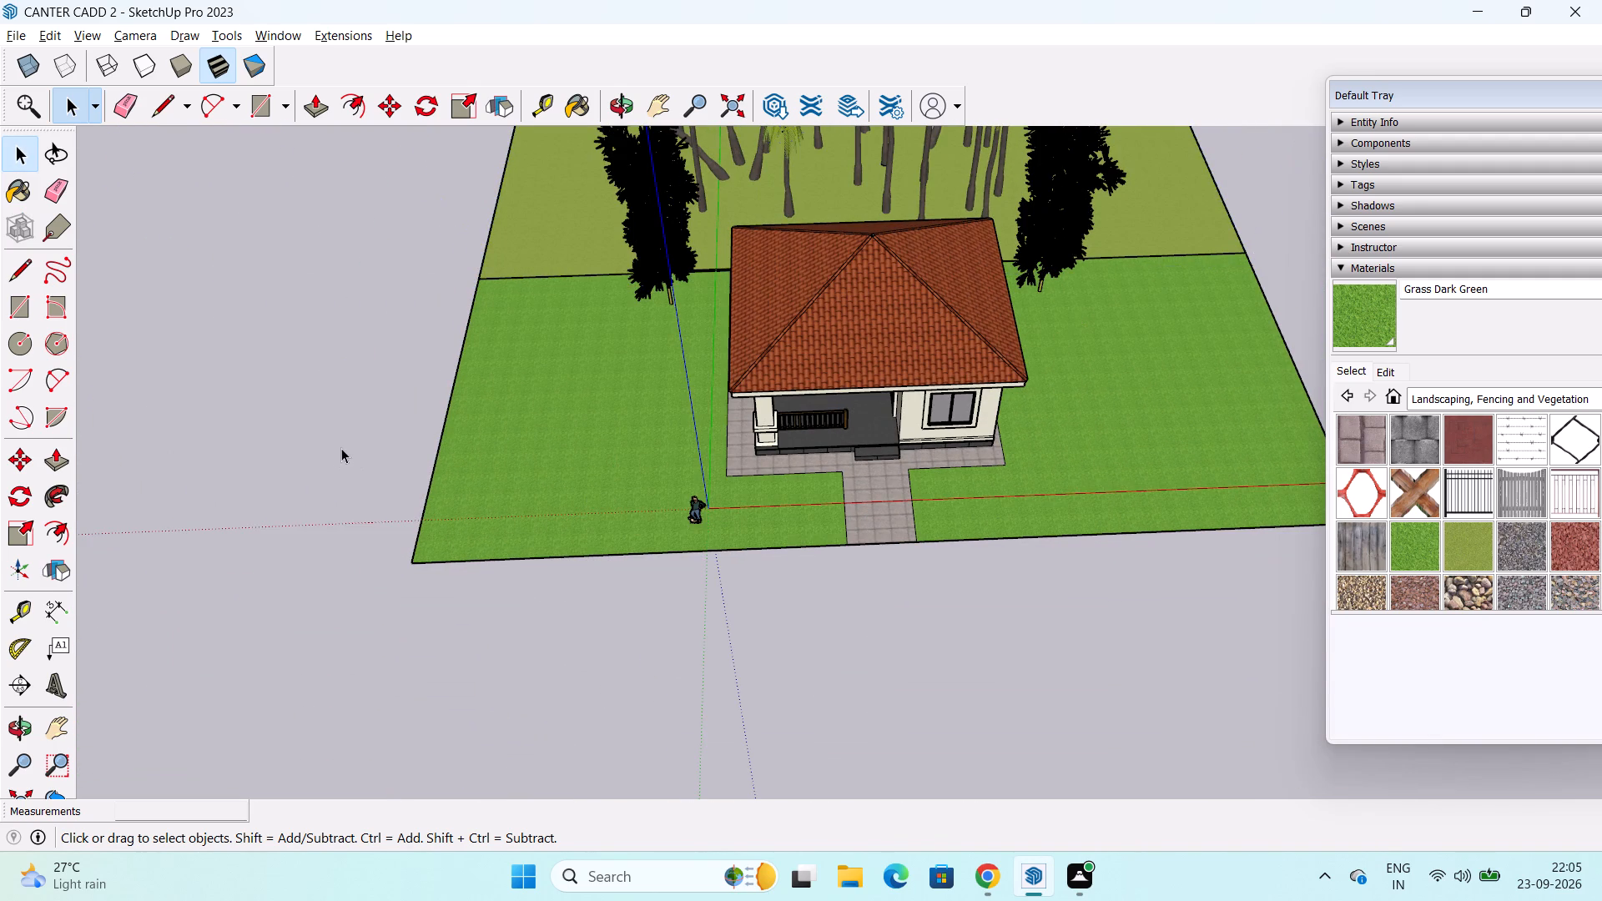
{"action": "middle_click_drag", "start_coordinate": [922, 429], "coordinate": [900, 199]}
{"action": "scroll", "coordinate": [986, 301], "scroll_direction": "up", "scroll_amount": 2}
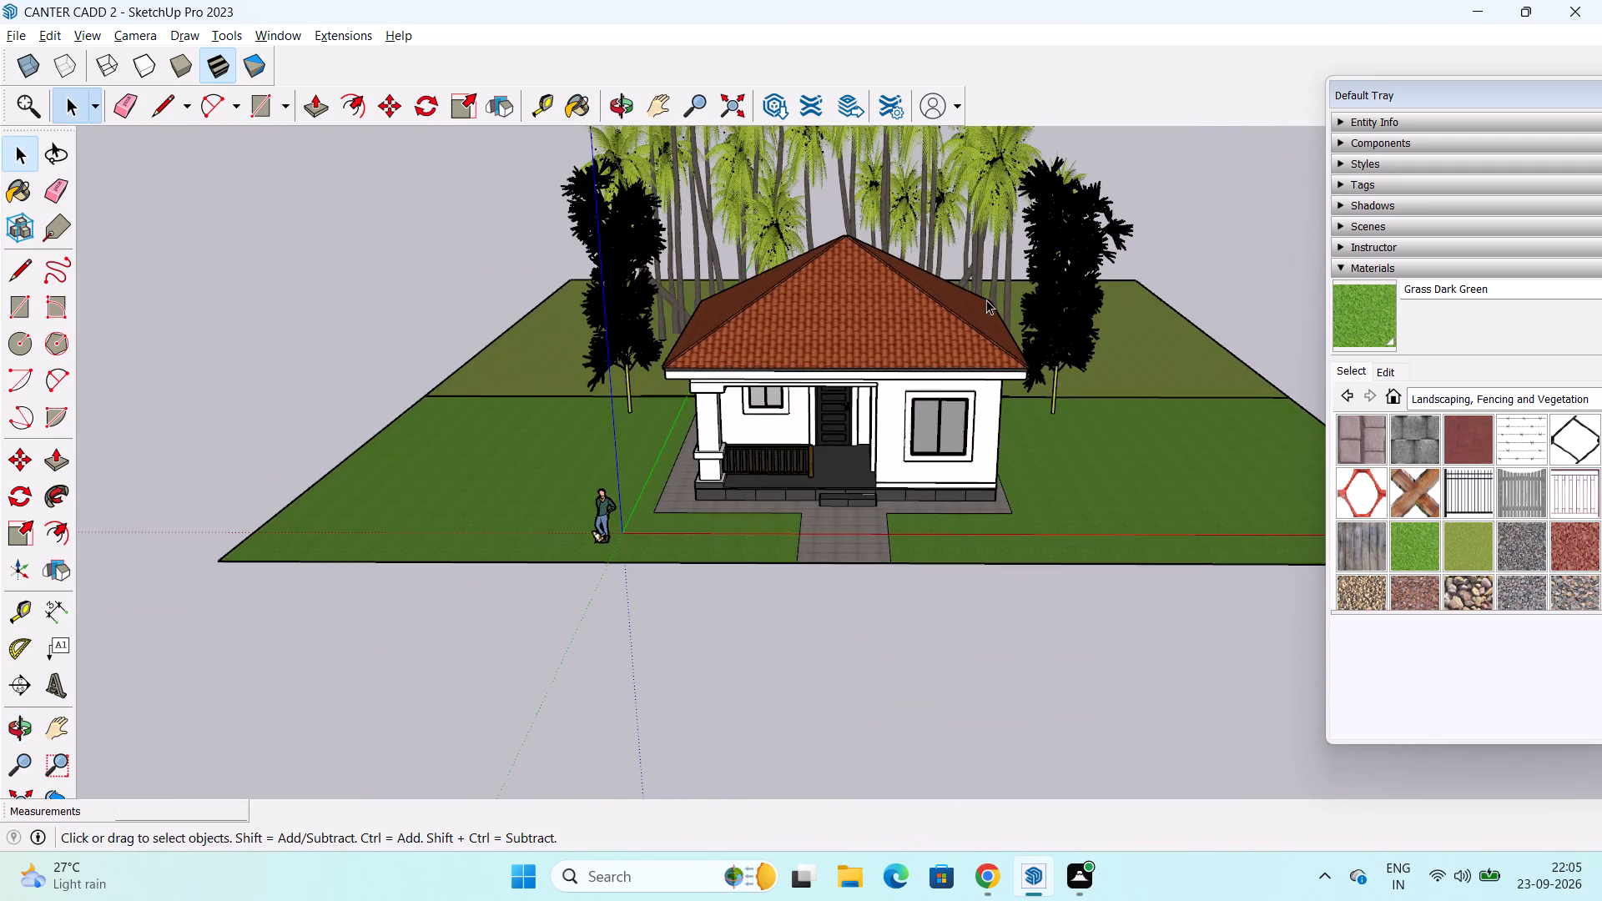
Examine the landscaped house and the coconut trees behind it from the front, at raised and near eye-level views.
{"action": "middle_click_drag", "start_coordinate": [986, 299], "coordinate": [1032, 172]}
{"action": "middle_click_drag", "start_coordinate": [1013, 266], "coordinate": [1000, 370], "text": "shift"}
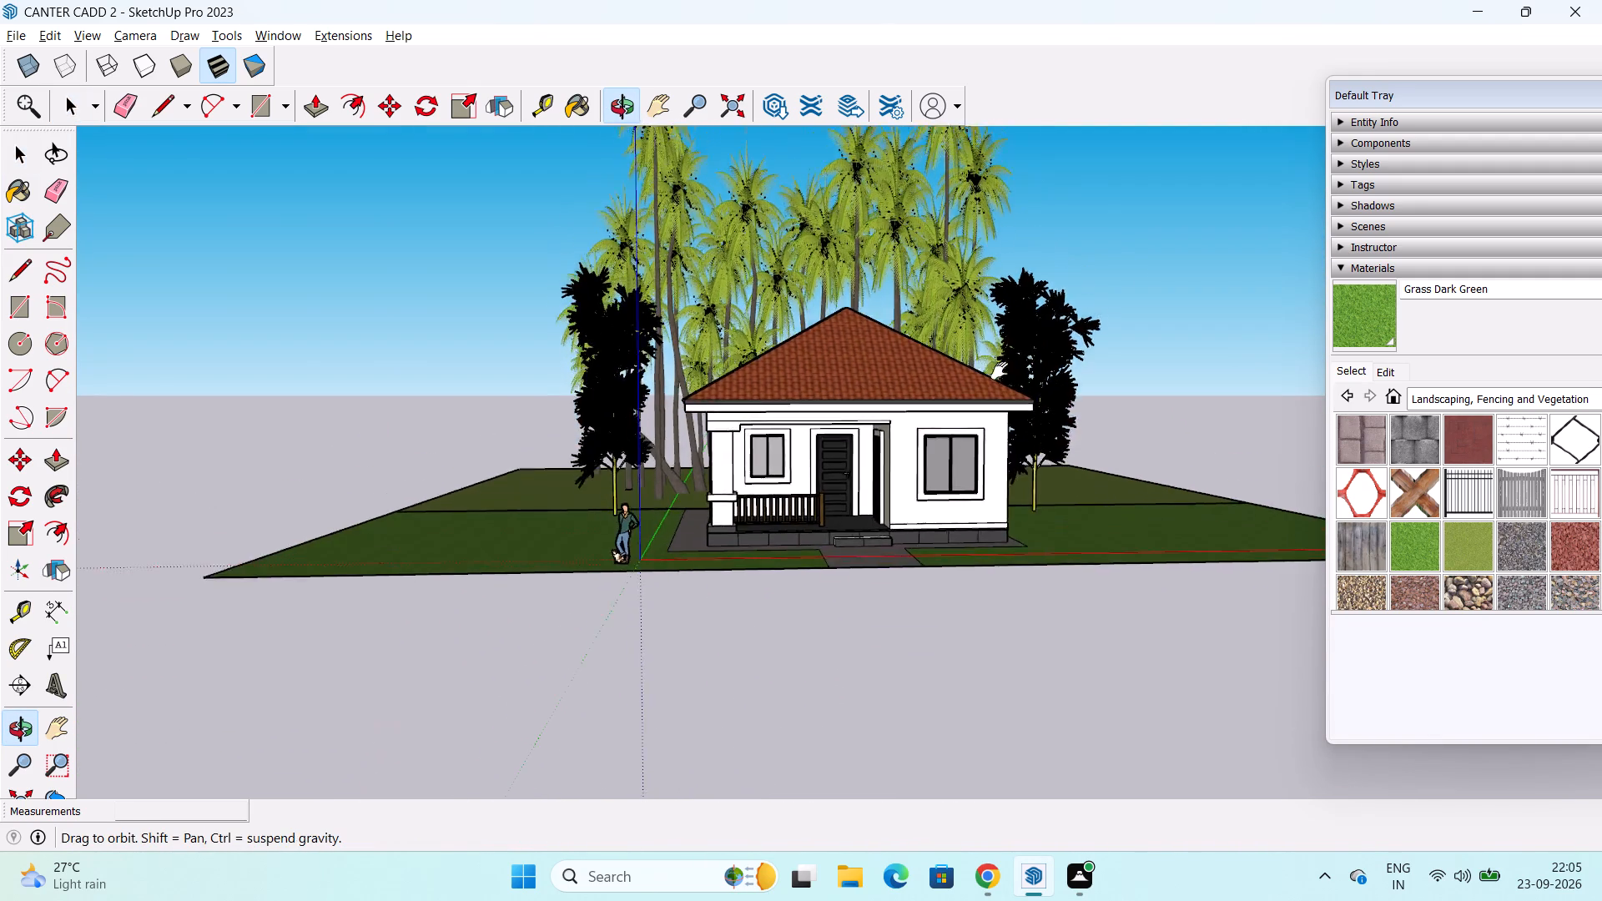
{"action": "middle_click_drag", "start_coordinate": [1000, 370], "coordinate": [982, 403], "text": "shift"}
{"action": "middle_click_drag", "start_coordinate": [1015, 516], "coordinate": [973, 568]}
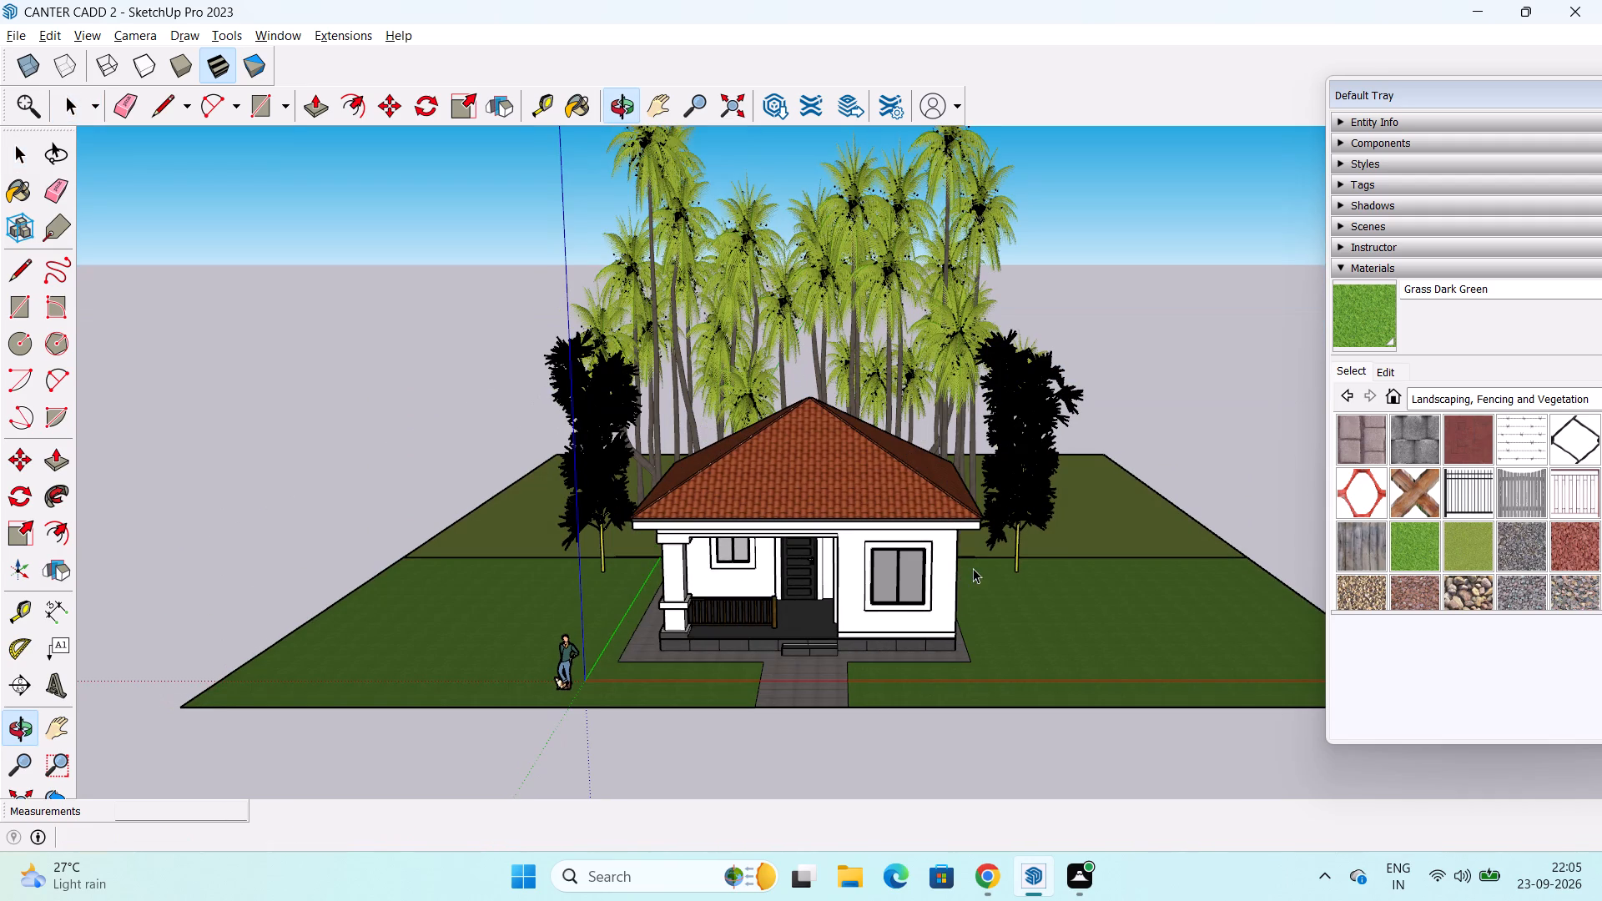
{"action": "middle_click_drag", "start_coordinate": [951, 603], "coordinate": [965, 559]}
{"action": "scroll", "coordinate": [963, 556], "scroll_direction": "up", "scroll_amount": 1}
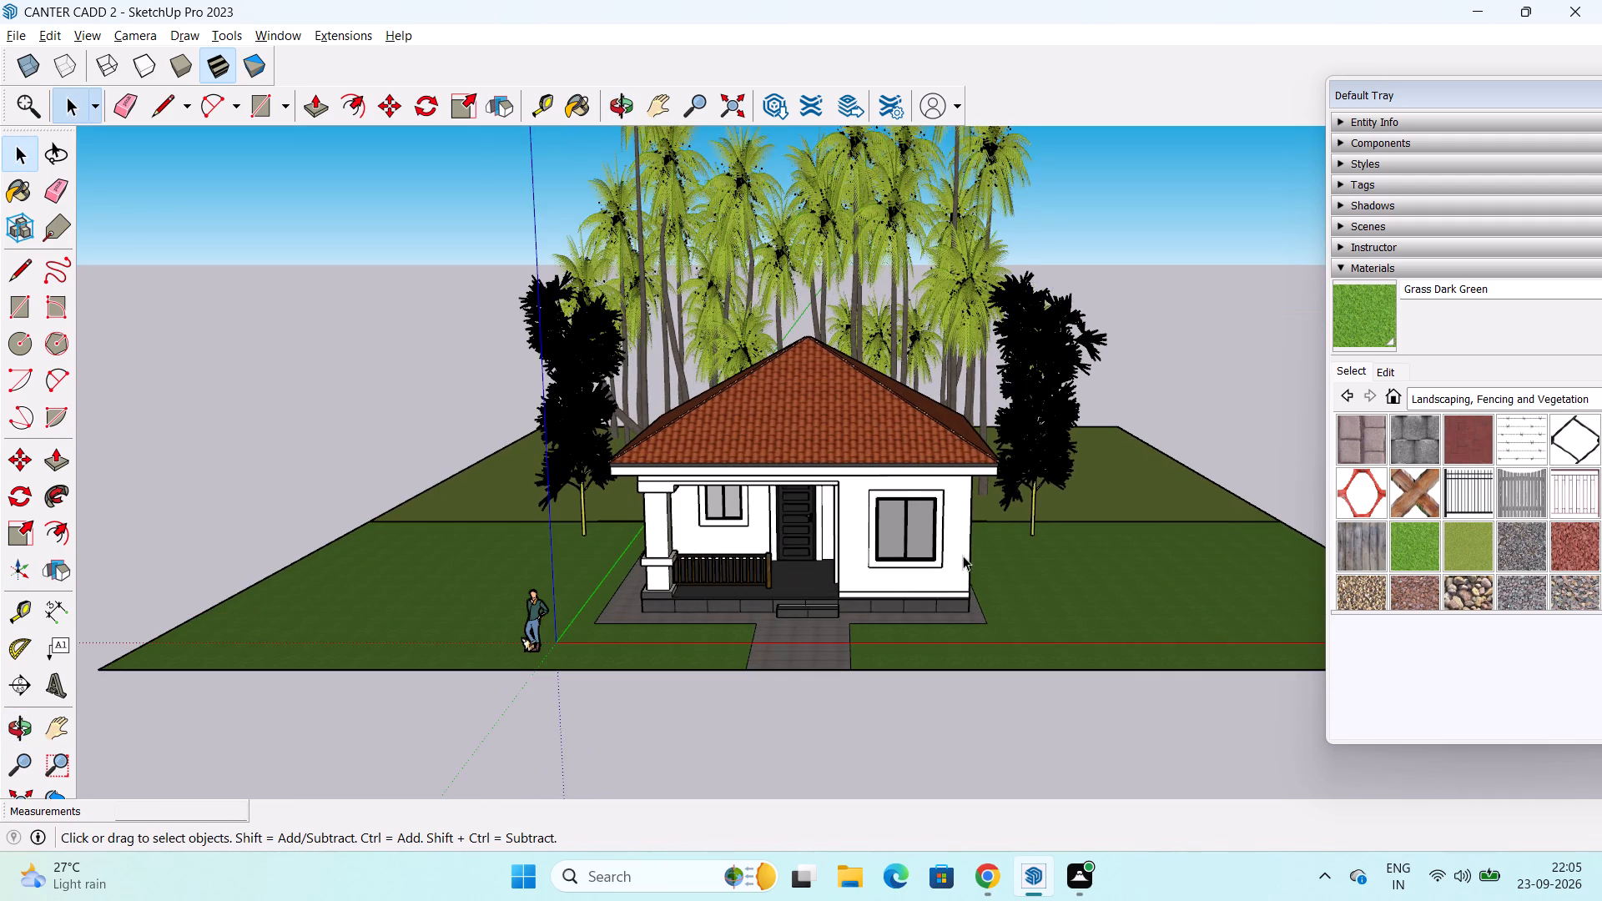
{"action": "scroll", "coordinate": [963, 556], "scroll_direction": "up", "scroll_amount": 1}
{"action": "middle_click_drag", "start_coordinate": [963, 556], "coordinate": [965, 673], "text": "shift"}
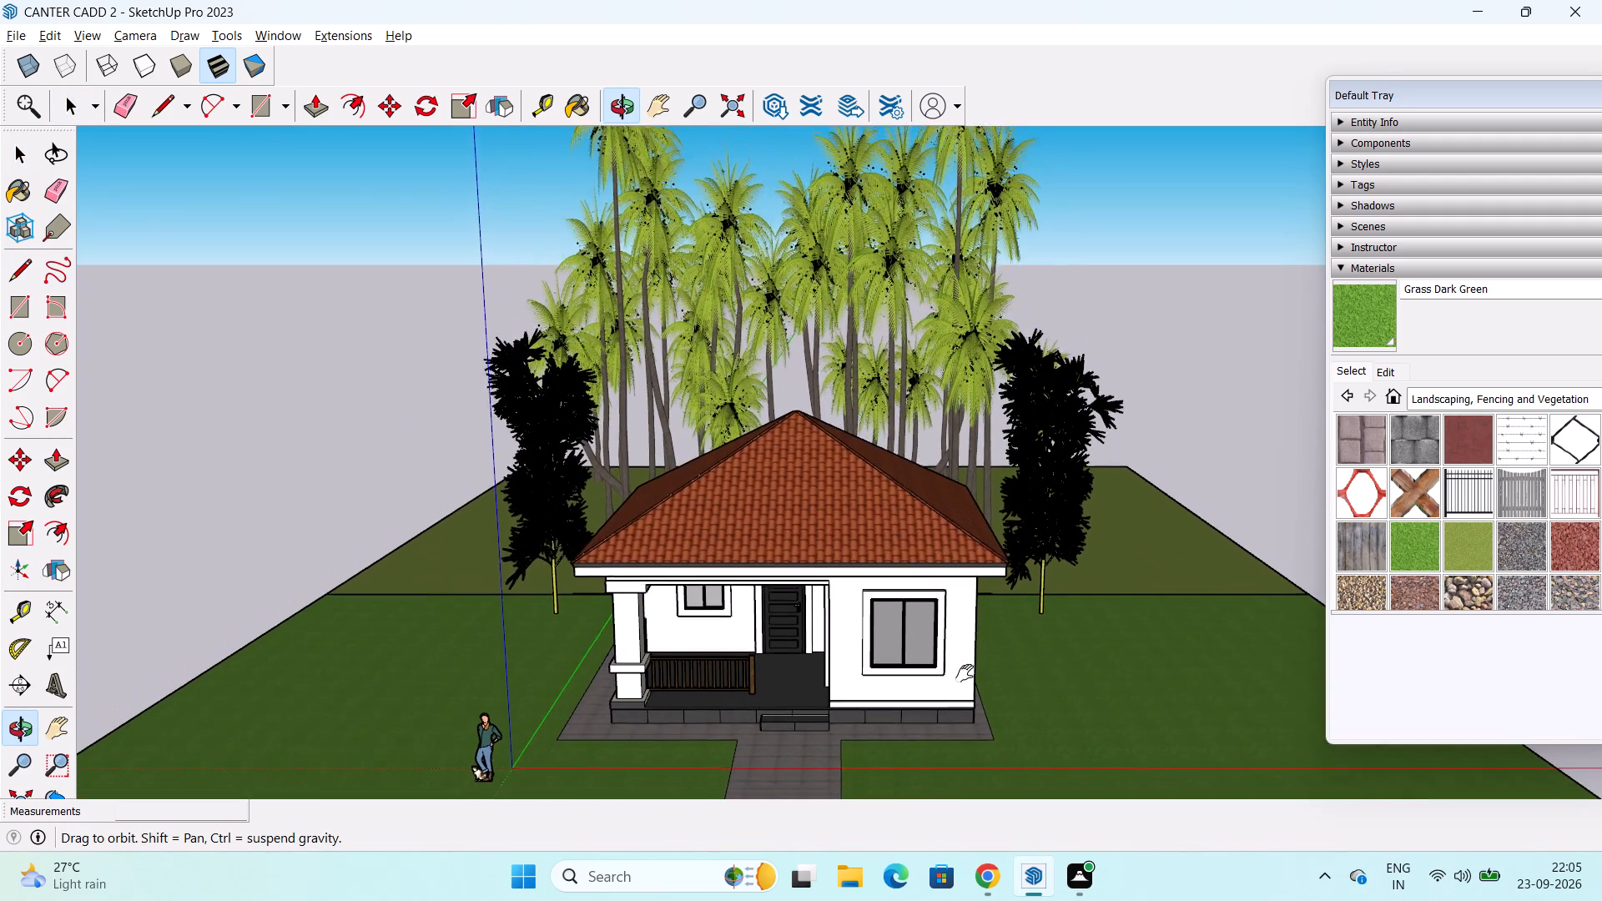
{"action": "middle_click_drag", "start_coordinate": [965, 673], "coordinate": [965, 674], "text": "shift"}
{"action": "middle_click_drag", "start_coordinate": [962, 676], "coordinate": [970, 622]}
{"action": "middle_click_drag", "start_coordinate": [974, 615], "coordinate": [969, 552]}
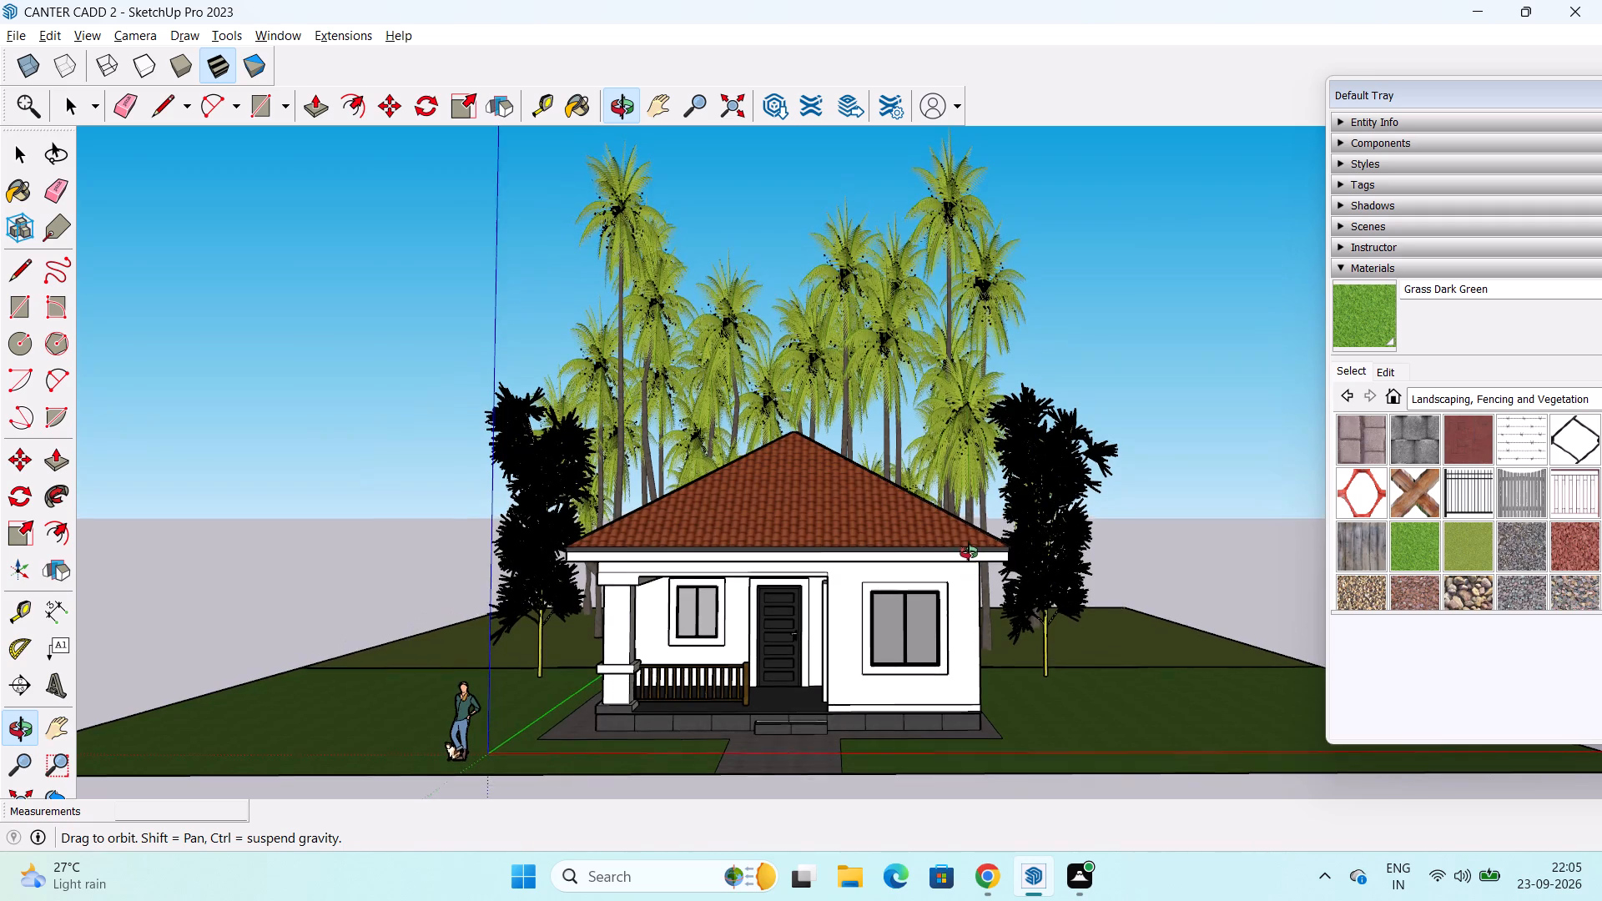
{"action": "middle_click_drag", "start_coordinate": [969, 552], "coordinate": [963, 561]}
{"action": "scroll", "coordinate": [990, 614], "scroll_direction": "up", "scroll_amount": 2}
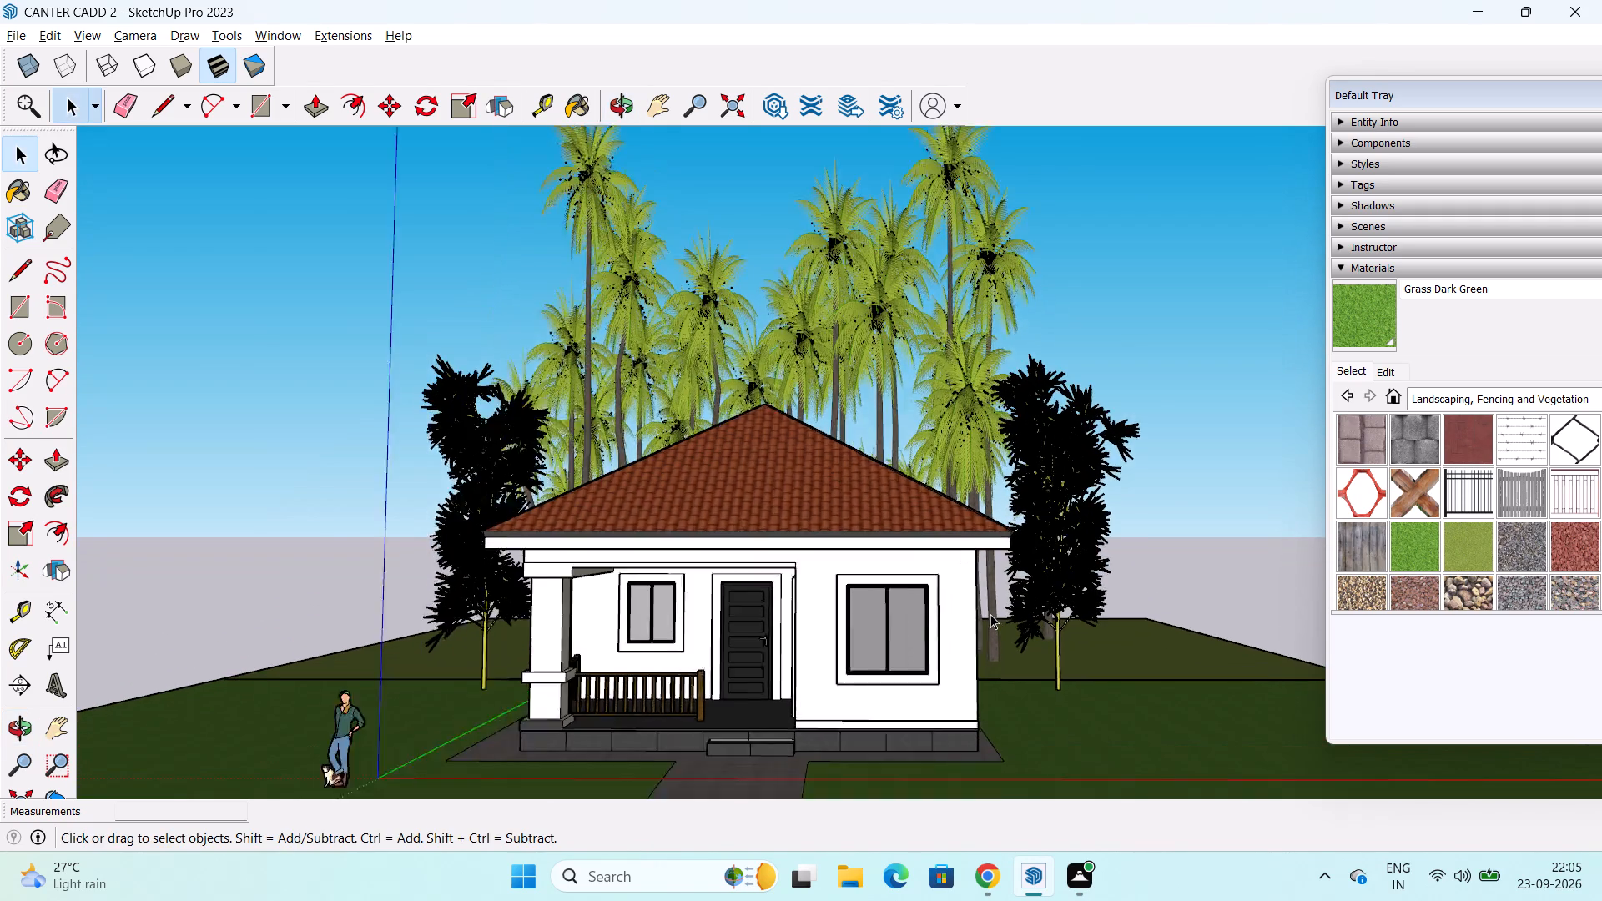
{"action": "scroll", "coordinate": [990, 614], "scroll_direction": "down", "scroll_amount": 1}
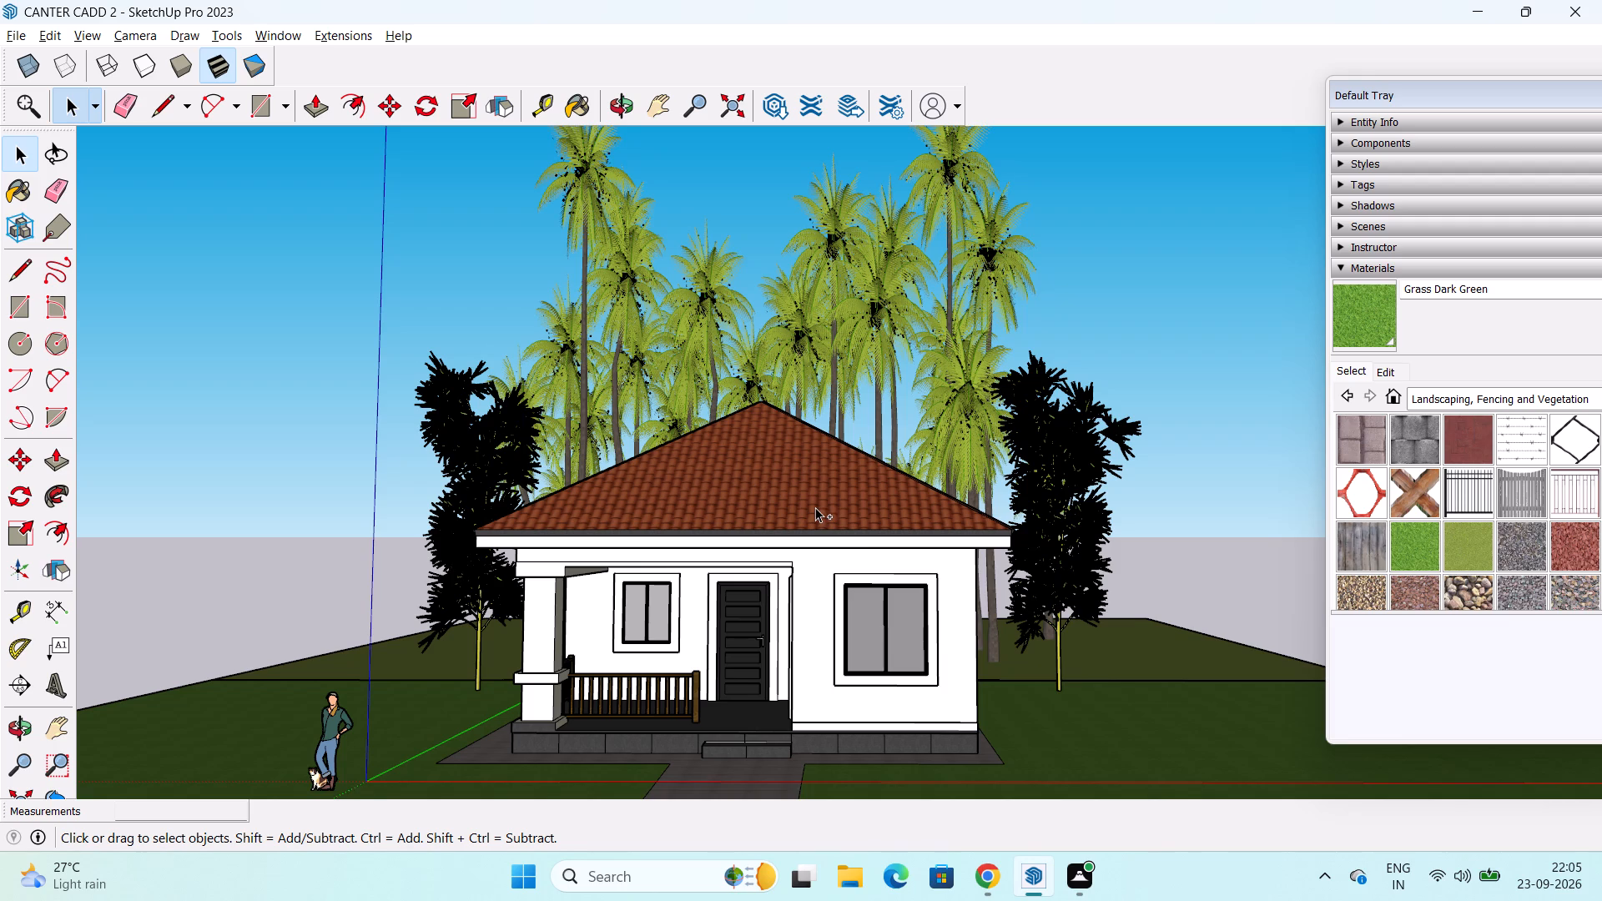
Save the finished house model under its existing file name, CANTER CADD 2.
{"action": "key", "text": "ctrl+s"}
{"action": "key", "text": "ctrl+s"}
{"action": "key", "text": "ctrl+s"}
{"action": "key", "text": "ctrl+s"}
{"action": "key", "text": "ctrl+s"}
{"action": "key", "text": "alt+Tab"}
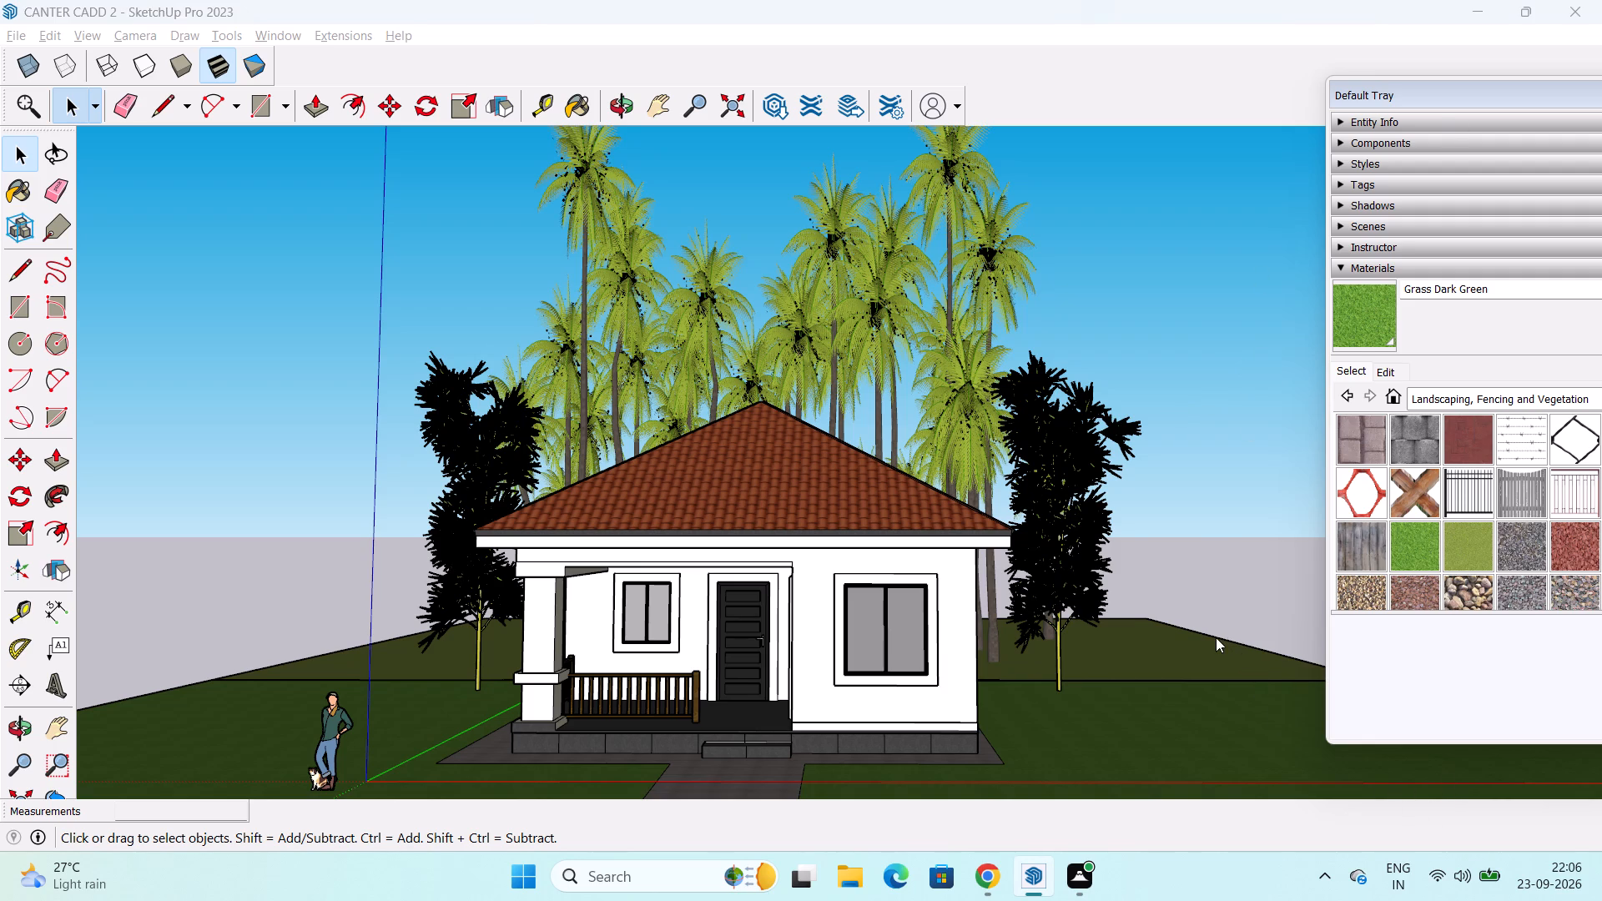